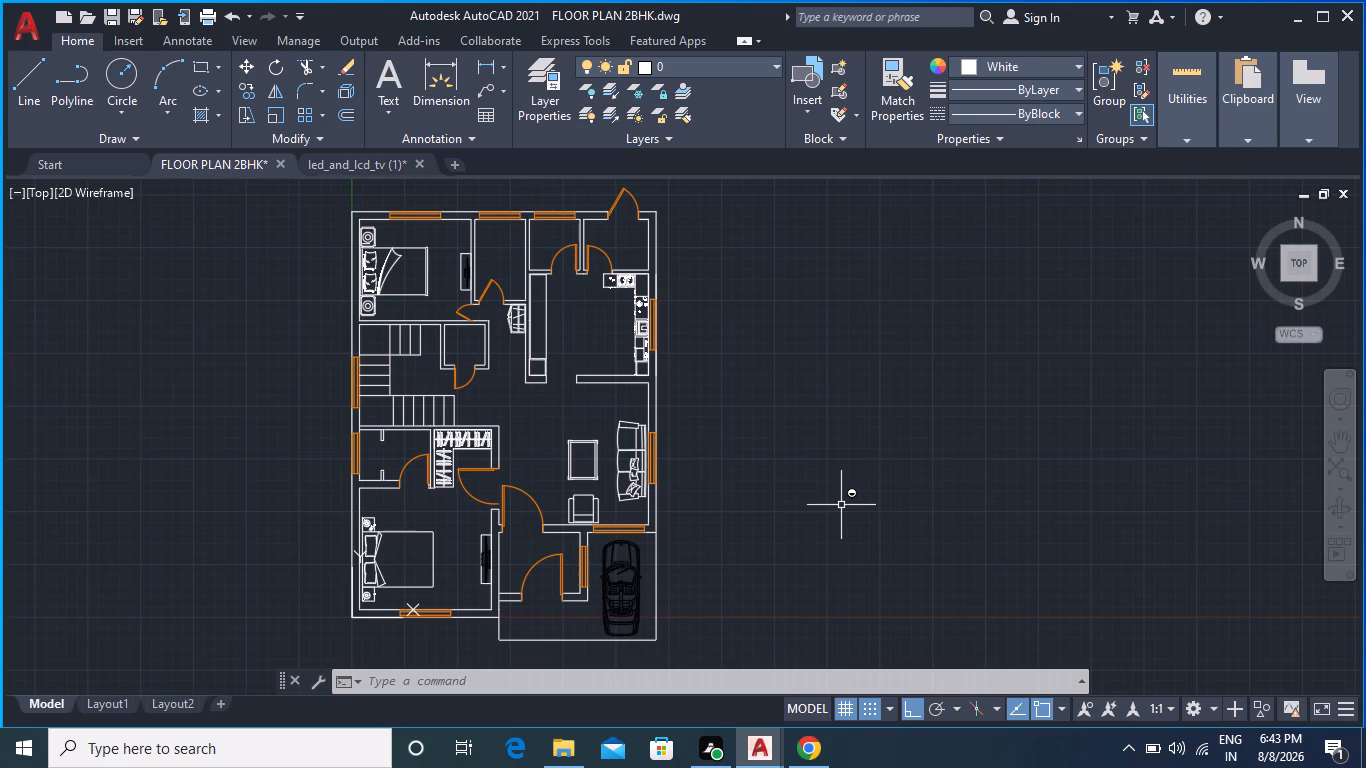
Examine the furnished floor plan, checking the beds and bedside tables in the southwest and northwest bedrooms up close.
scroll(398, 505, up, 2)
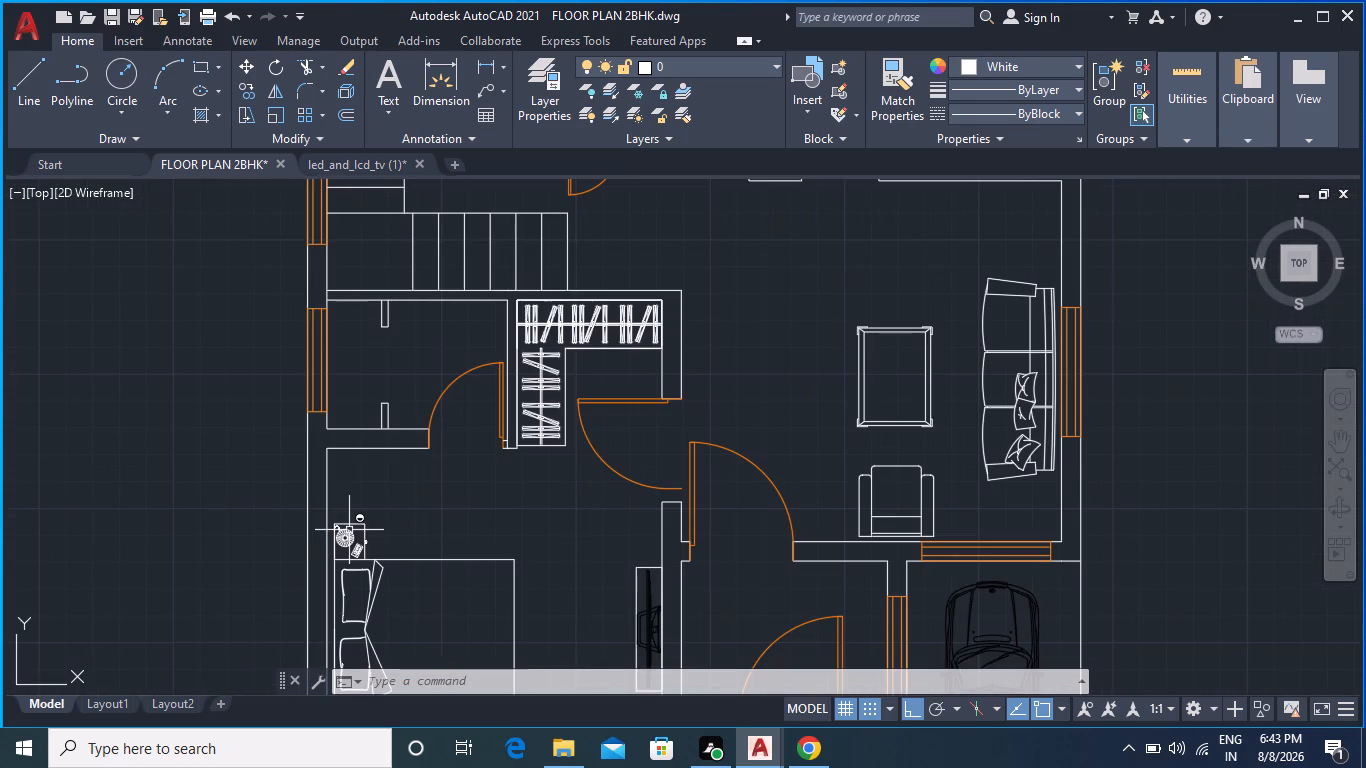
scroll(507, 474, down, 1)
scroll(713, 382, down, 1)
middle_drag(925, 363, 928, 500)
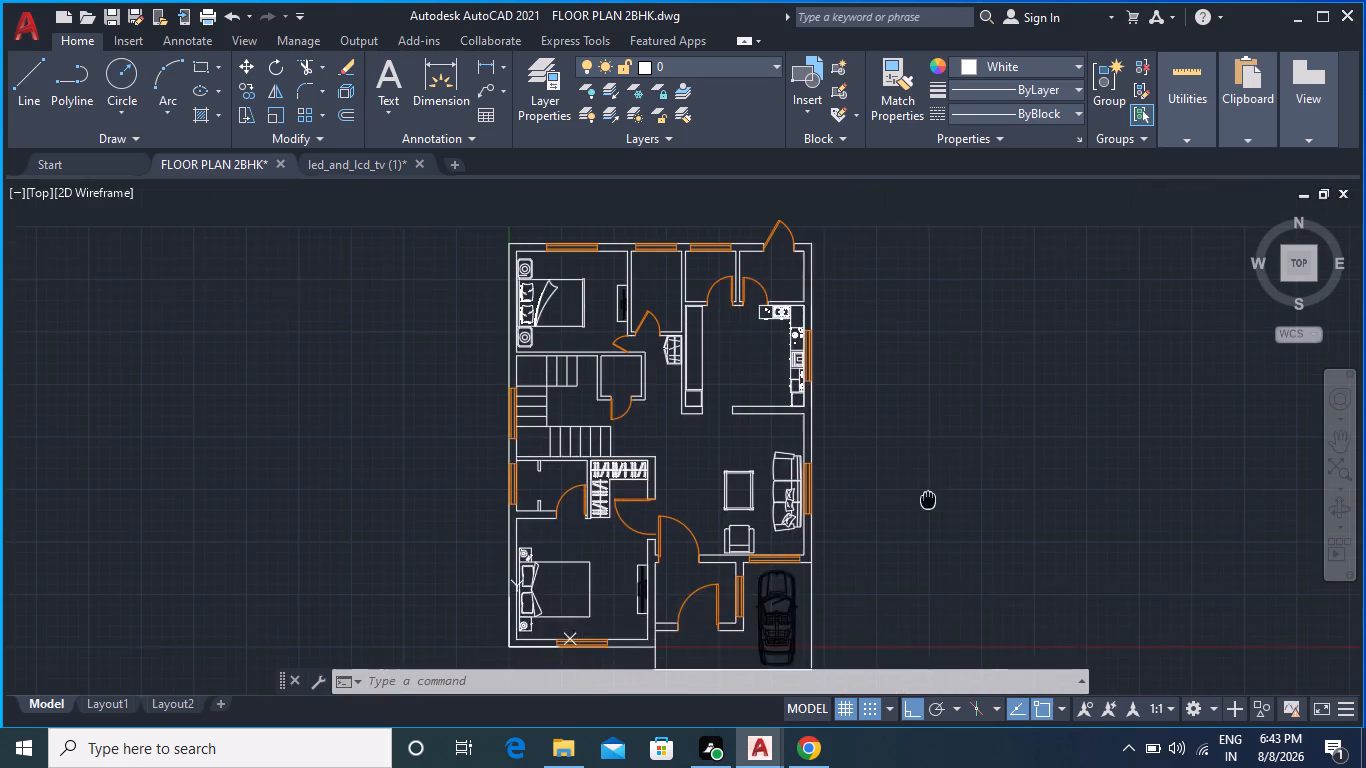
scroll(466, 290, up, 1)
scroll(557, 329, up, 1)
scroll(732, 350, down, 1)
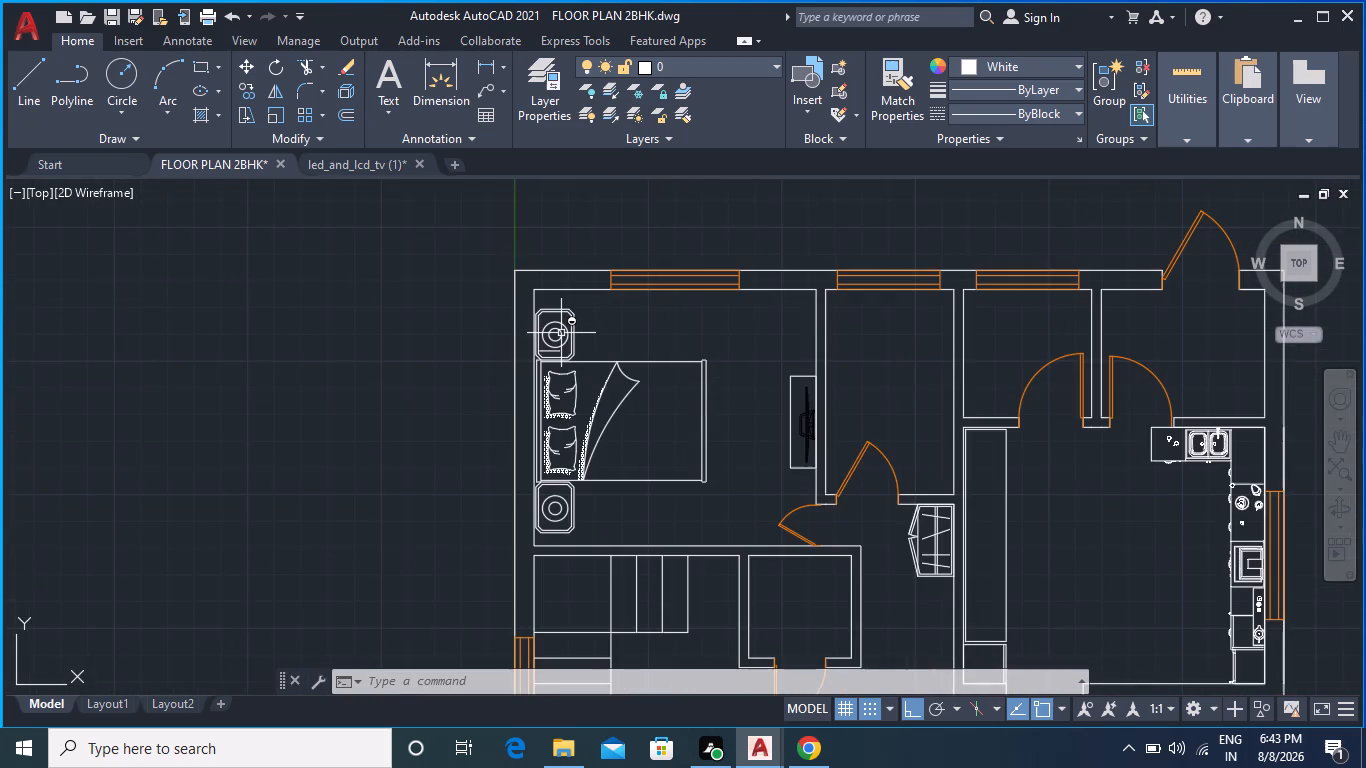
scroll(563, 334, down, 1)
middle_drag(1070, 425, 861, 326)
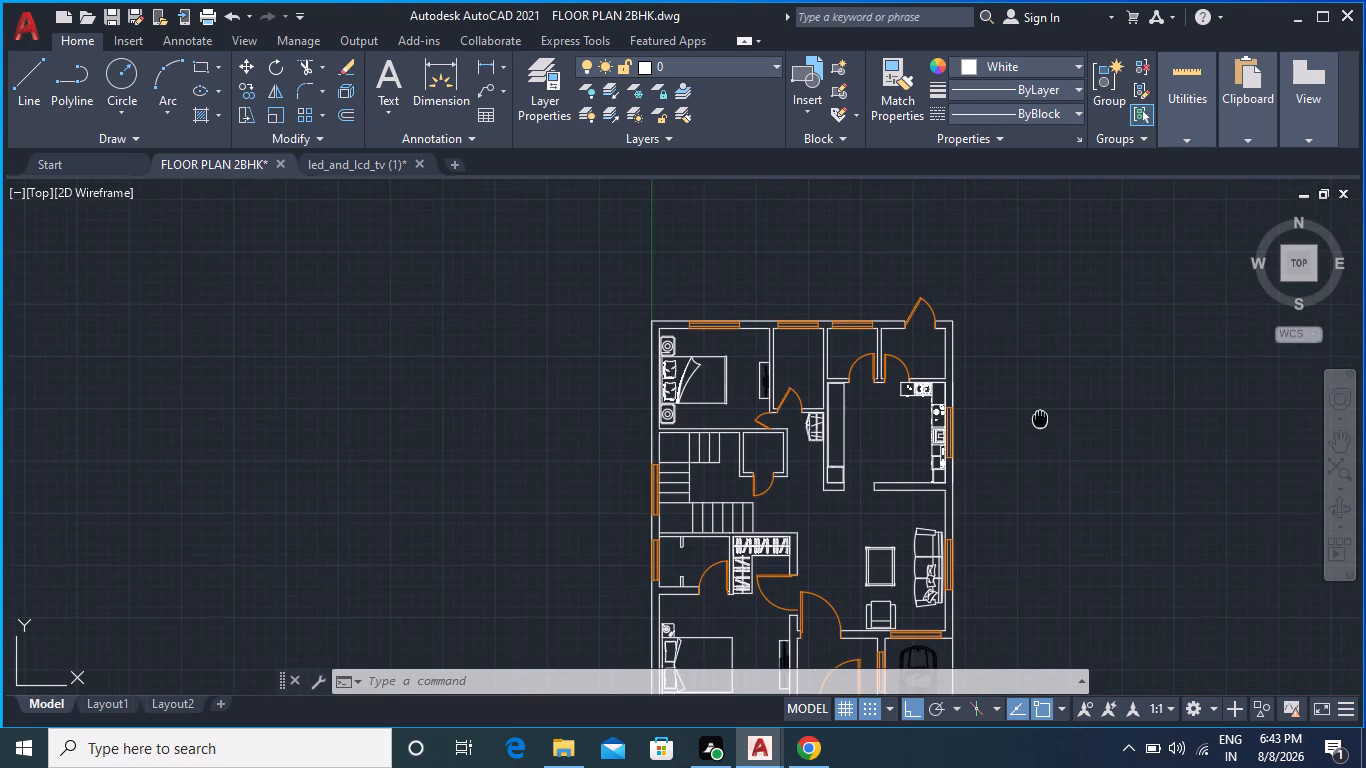
middle_drag(822, 355, 844, 295)
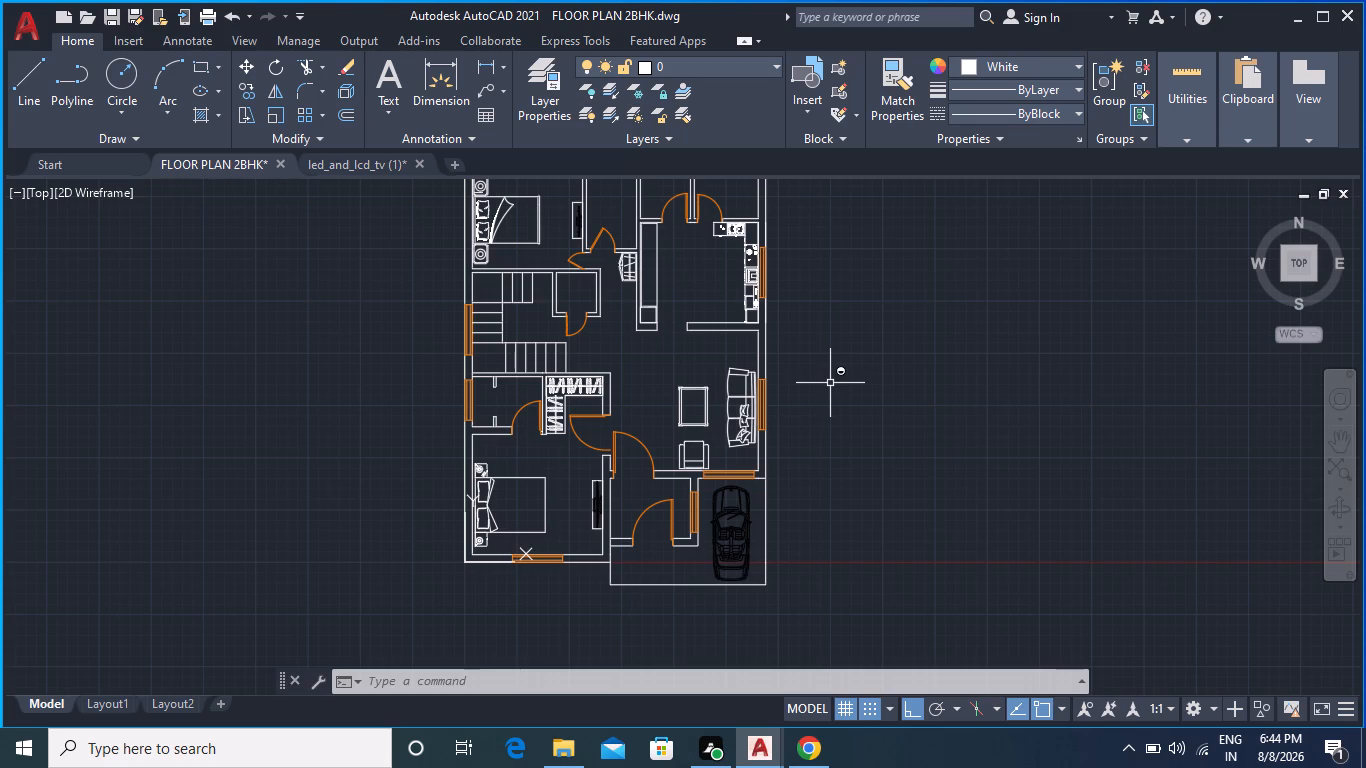
scroll(477, 473, up, 2)
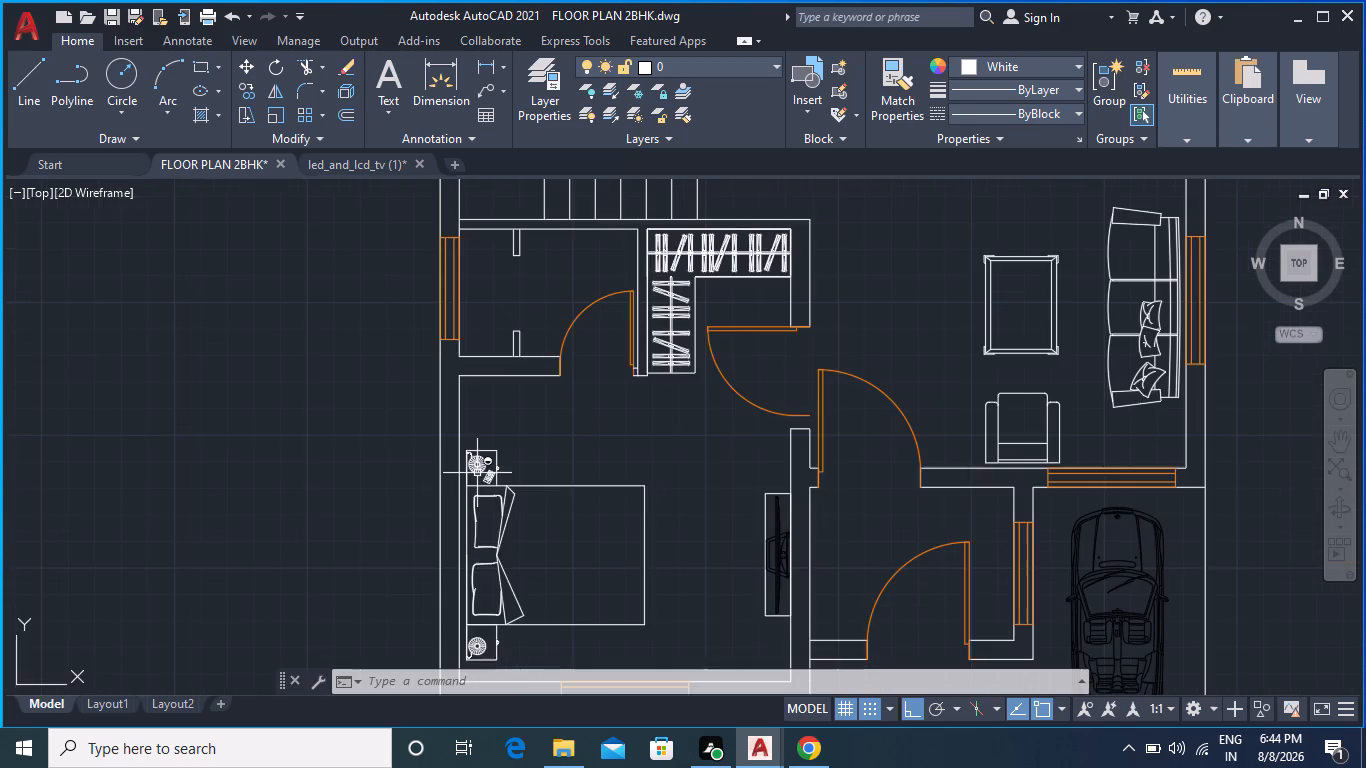
scroll(488, 463, up, 3)
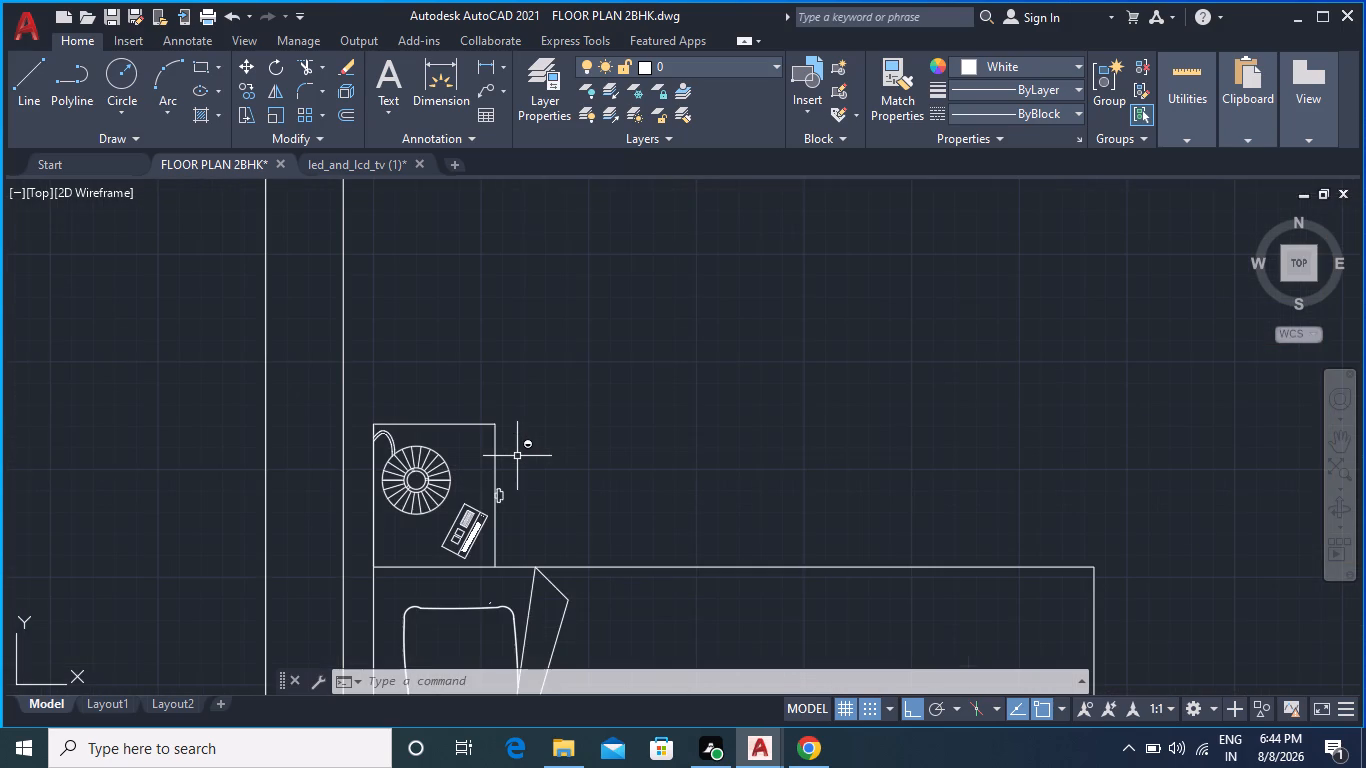
scroll(514, 459, up, 1)
middle_drag(514, 460, 572, 376)
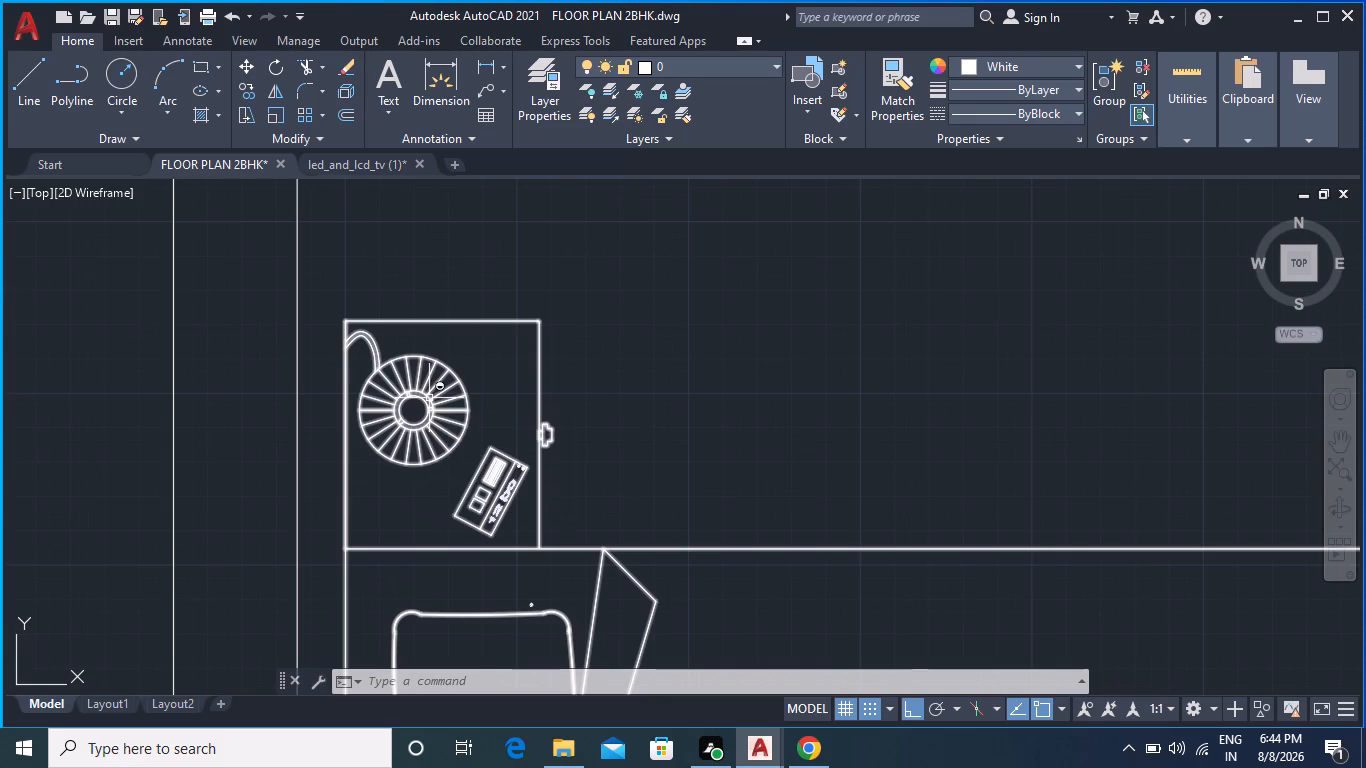
scroll(626, 369, down, 3)
middle_drag(806, 382, 803, 379)
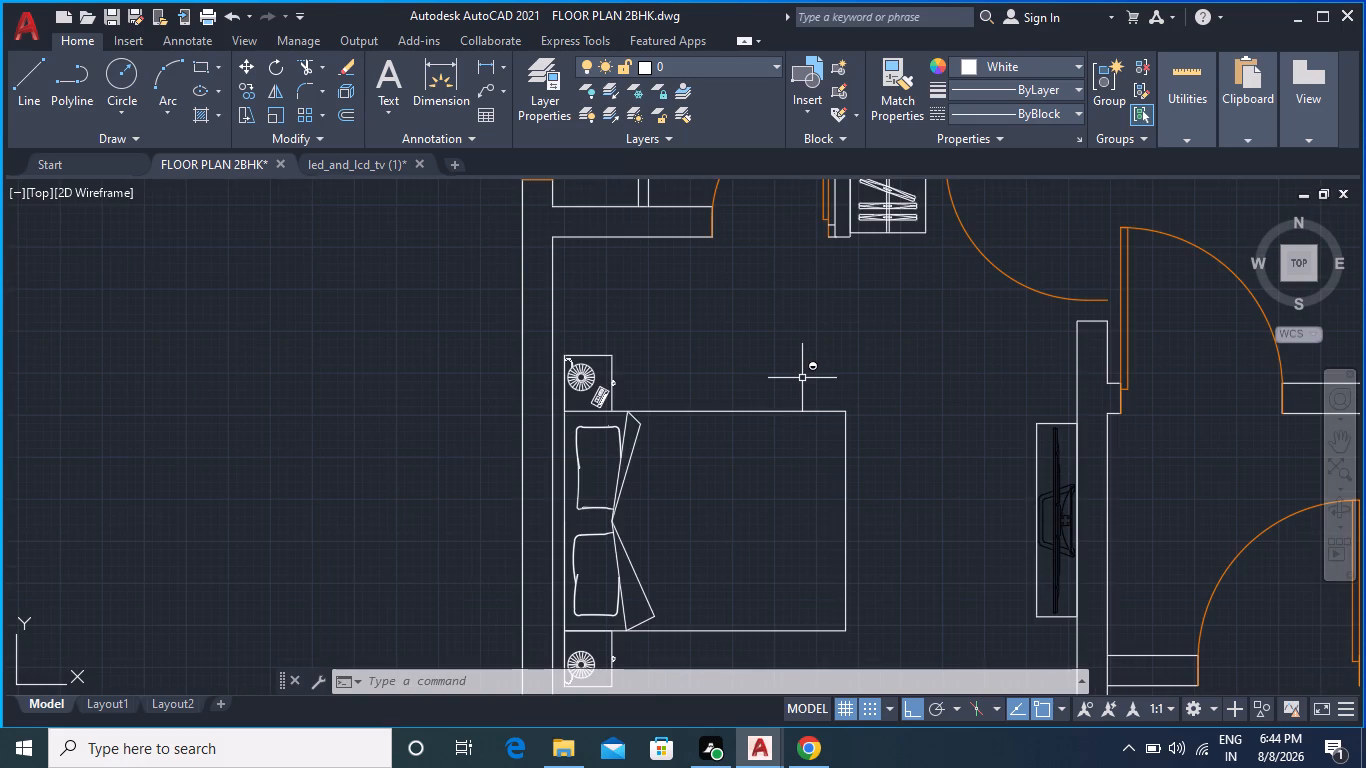
middle_drag(803, 379, 551, 341)
scroll(523, 340, down, 3)
middle_drag(846, 304, 894, 474)
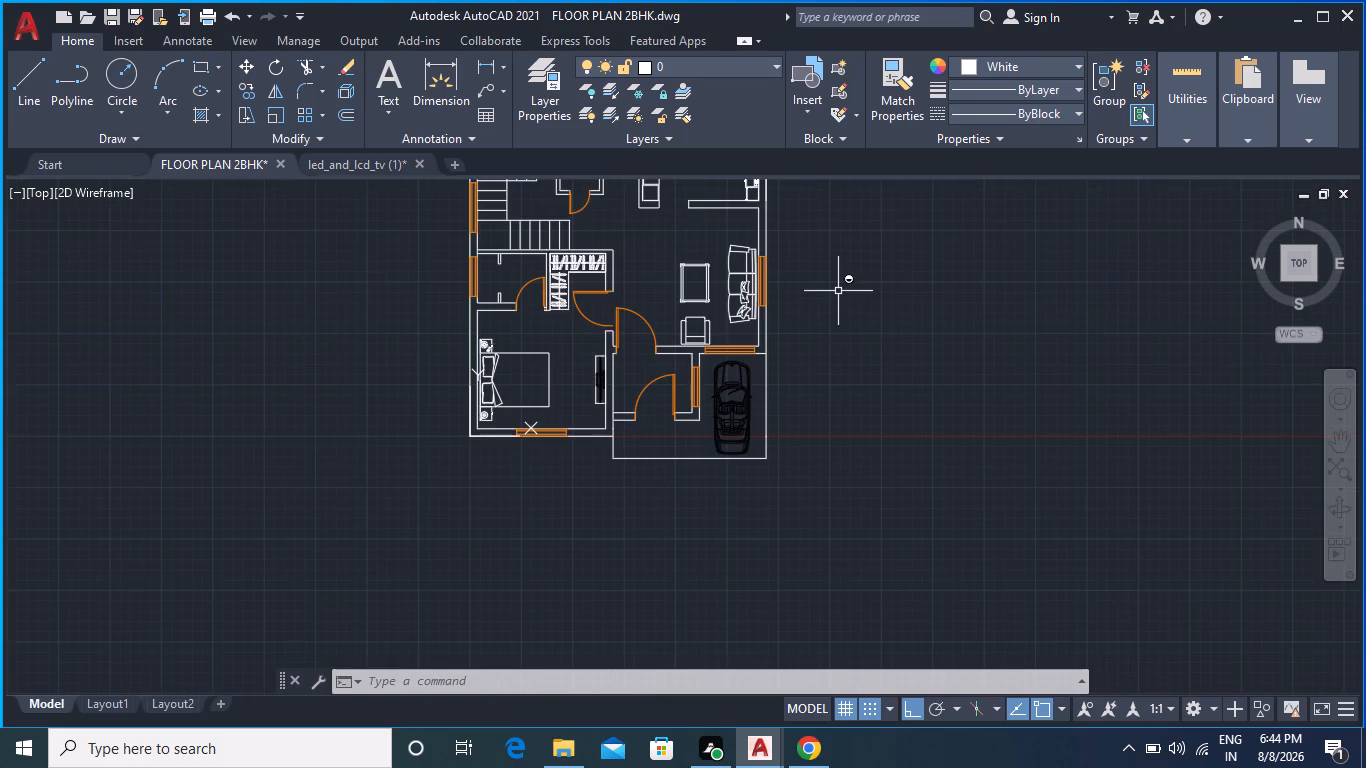
scroll(499, 221, up, 2)
scroll(579, 271, up, 3)
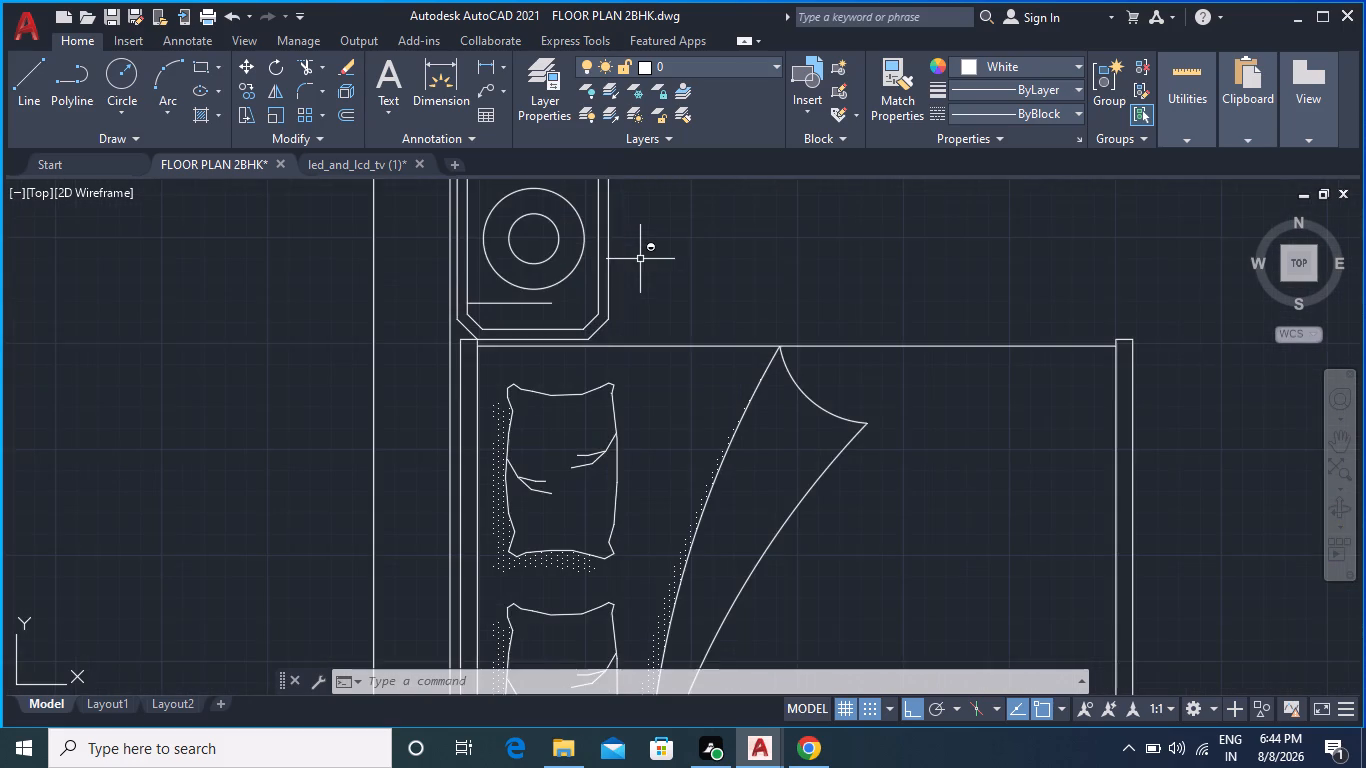
scroll(640, 267, down, 1)
middle_drag(649, 282, 657, 195)
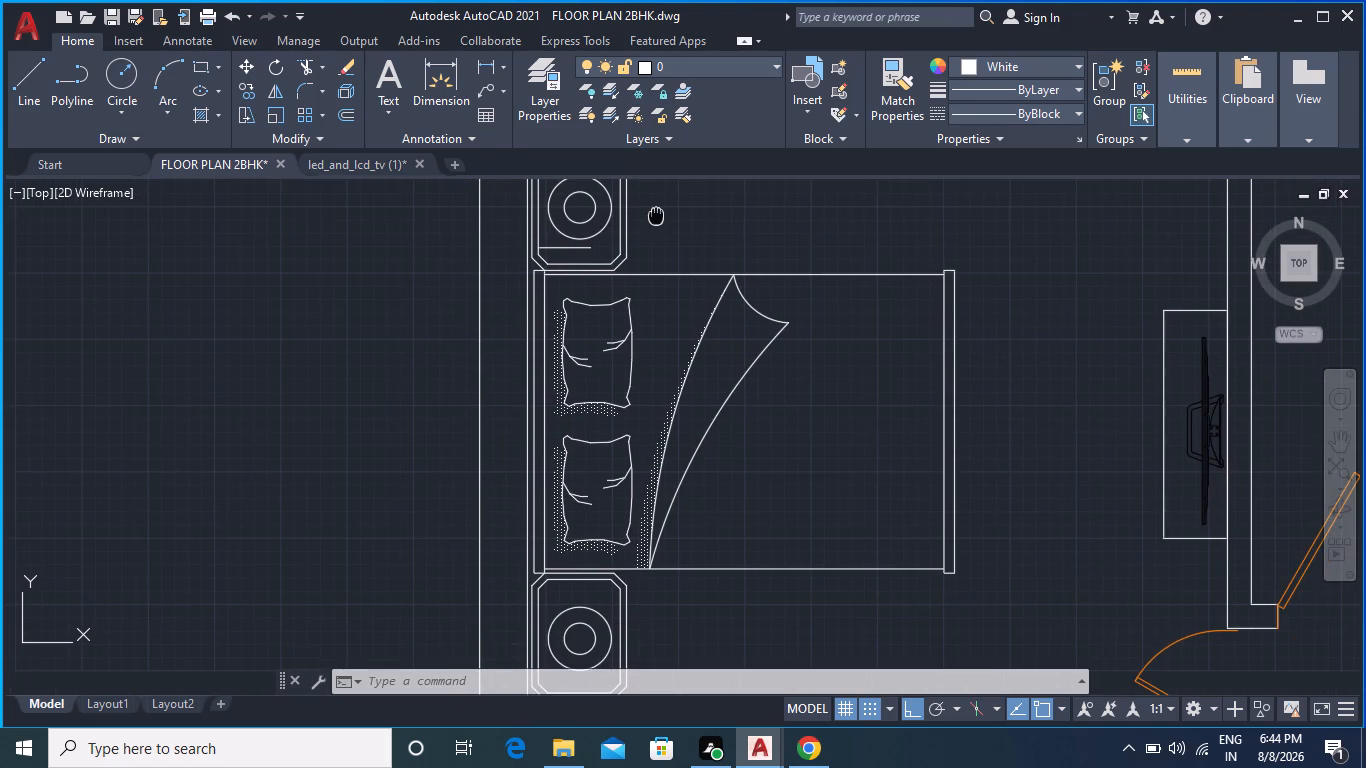
middle_drag(665, 314, 677, 412)
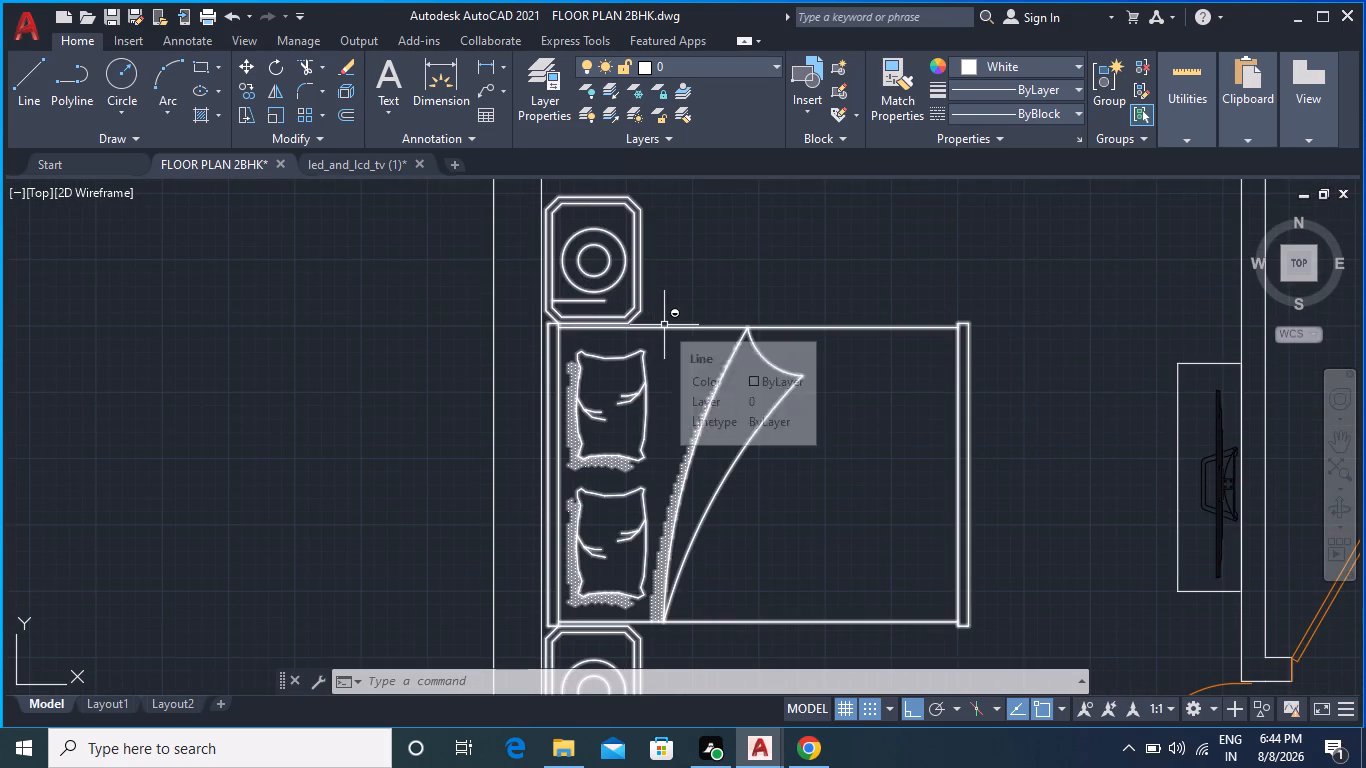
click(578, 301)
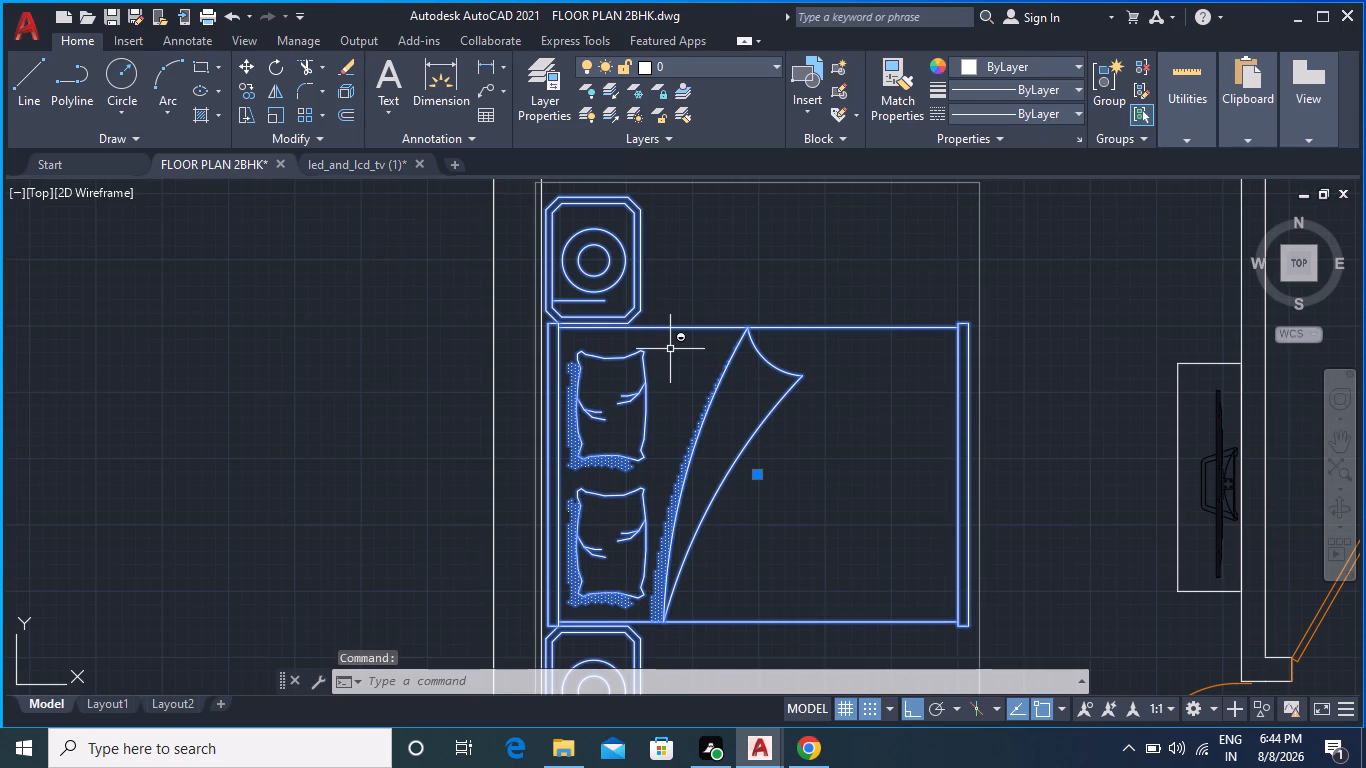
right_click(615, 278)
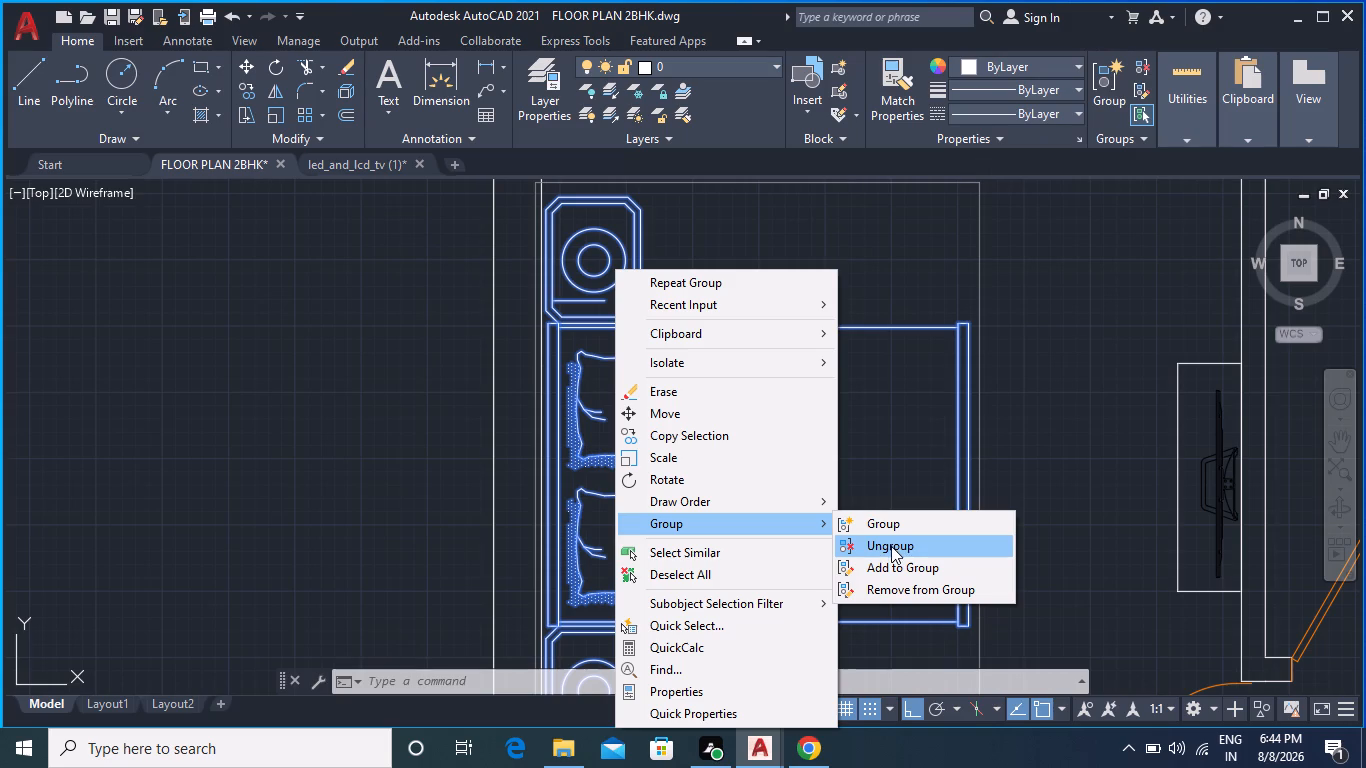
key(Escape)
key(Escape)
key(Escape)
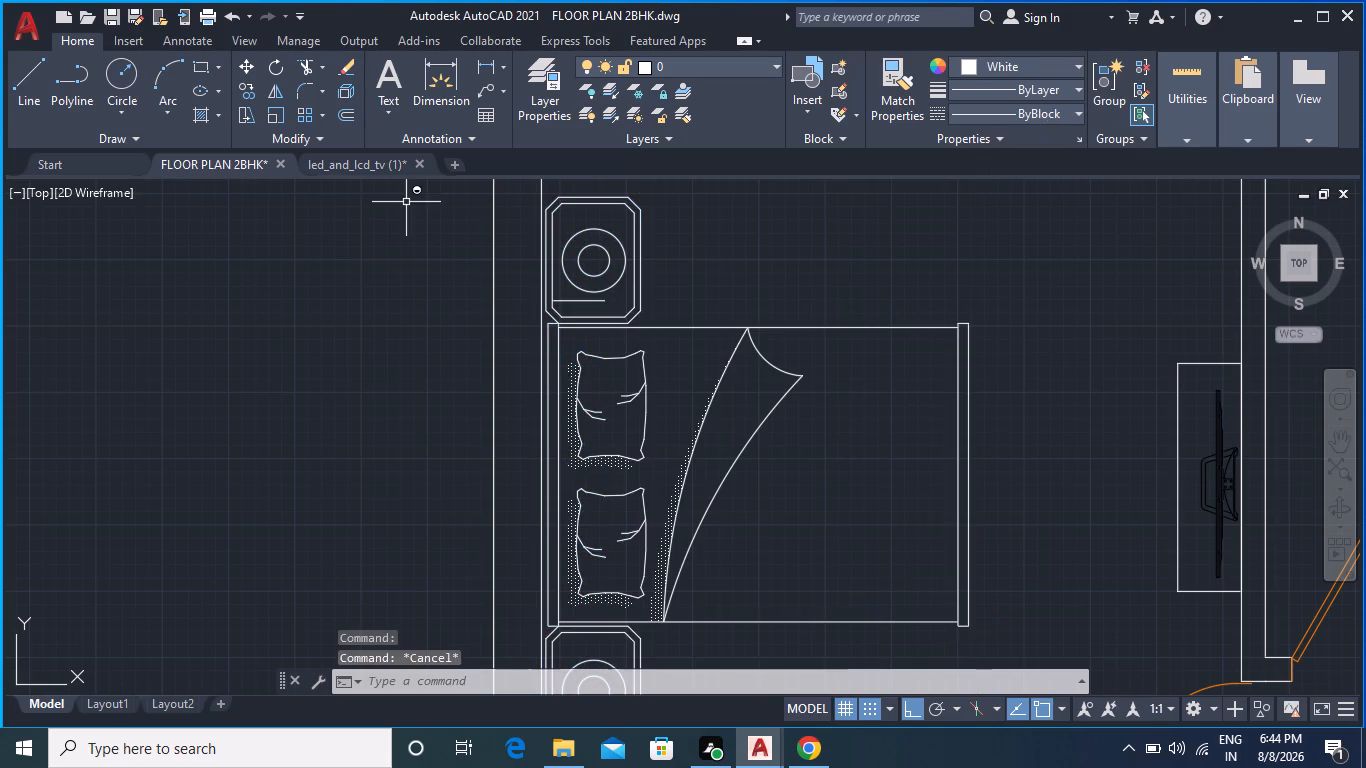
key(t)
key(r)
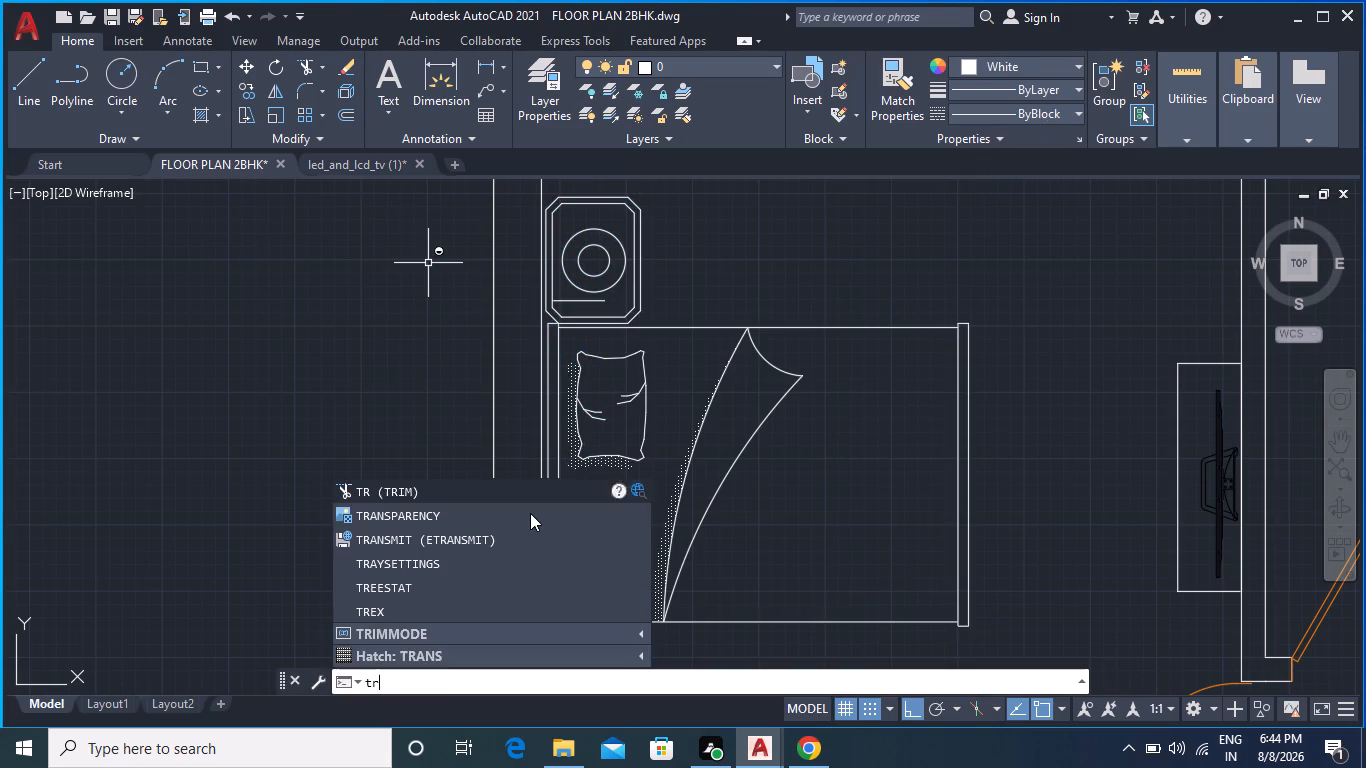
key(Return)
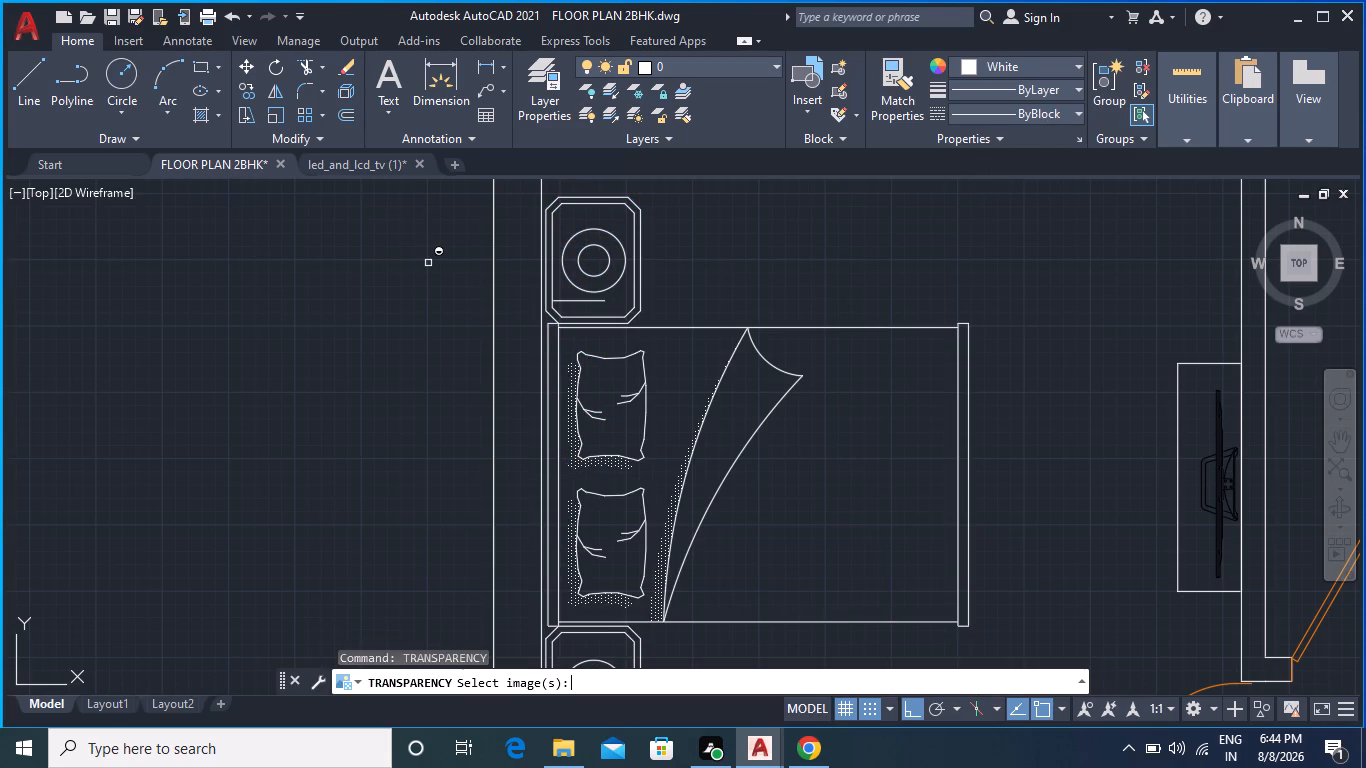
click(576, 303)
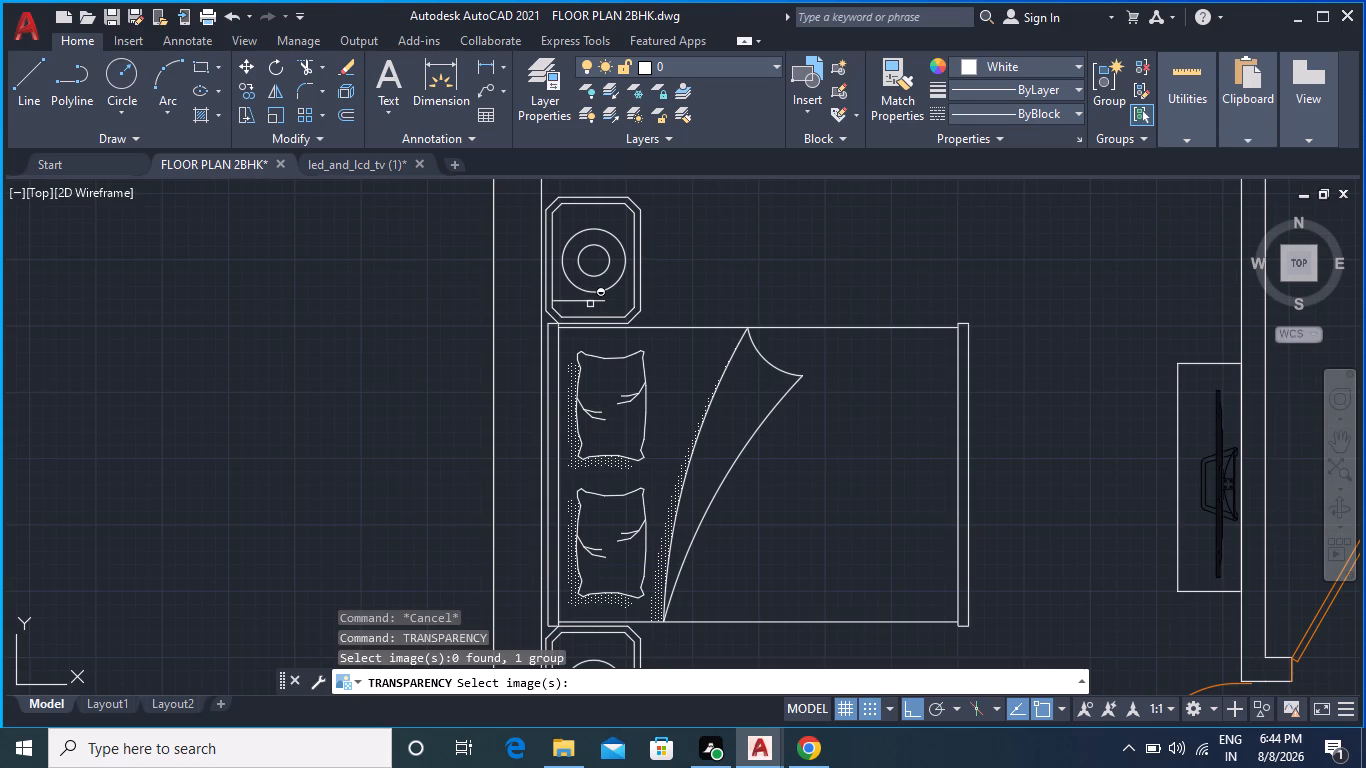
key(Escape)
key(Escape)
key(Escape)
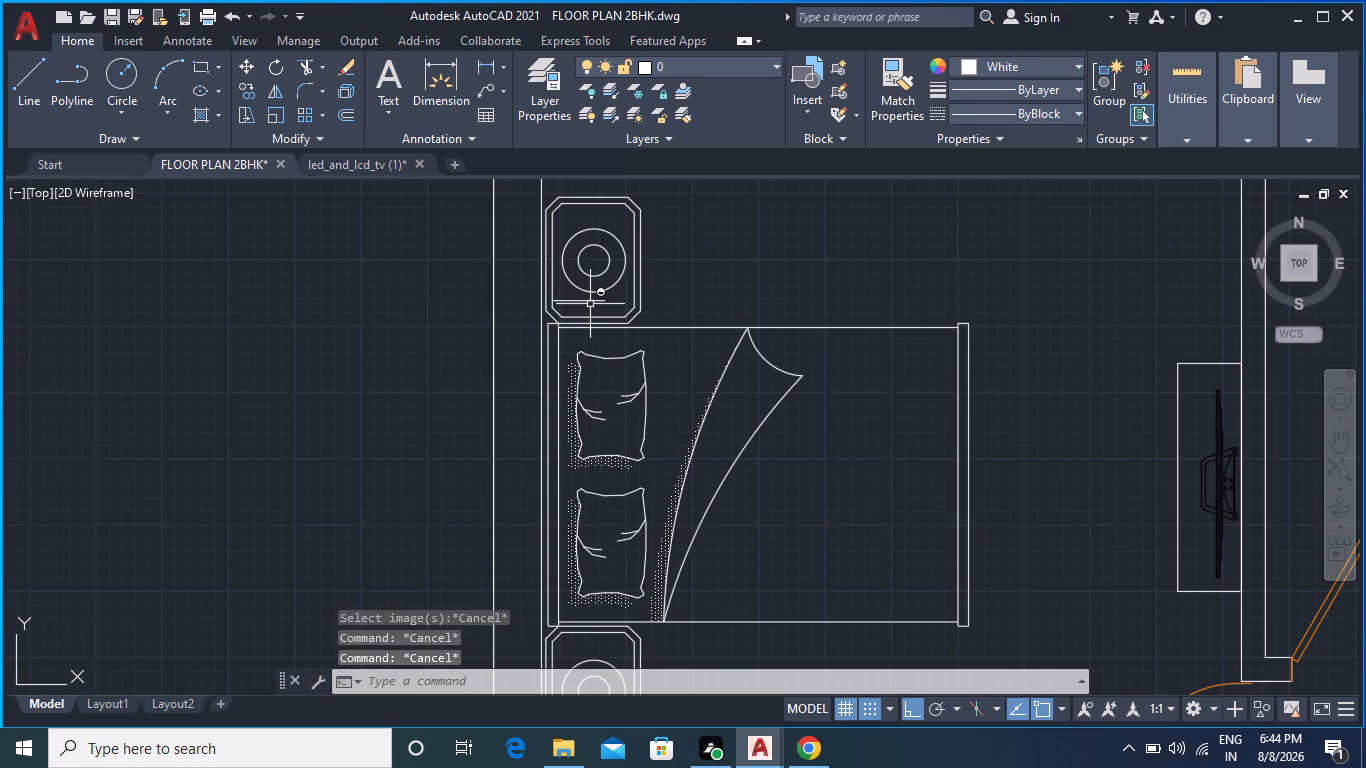
Trim away the stray short line below the lamp circles on the northwest bedroom's northern bedside table.
text(tr)
key(Return)
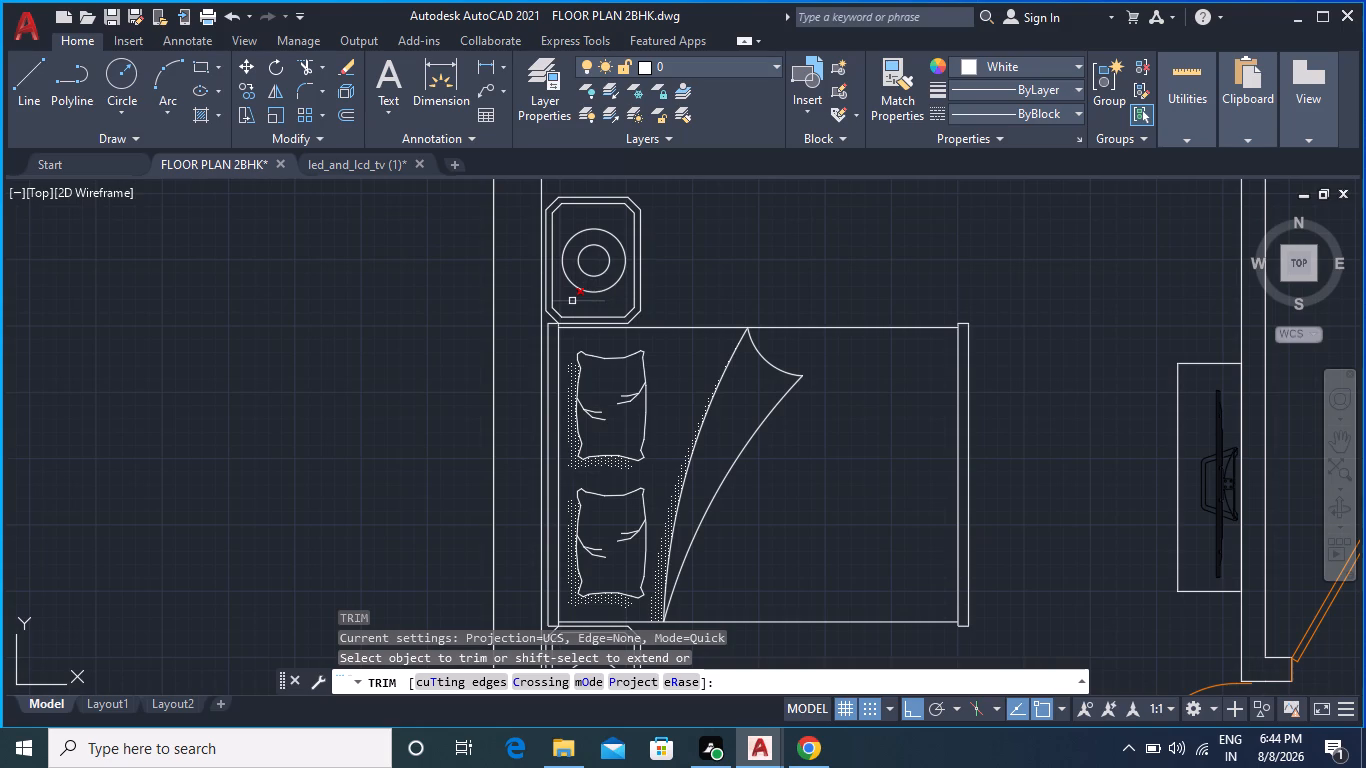
click(572, 301)
key(Escape)
key(Escape)
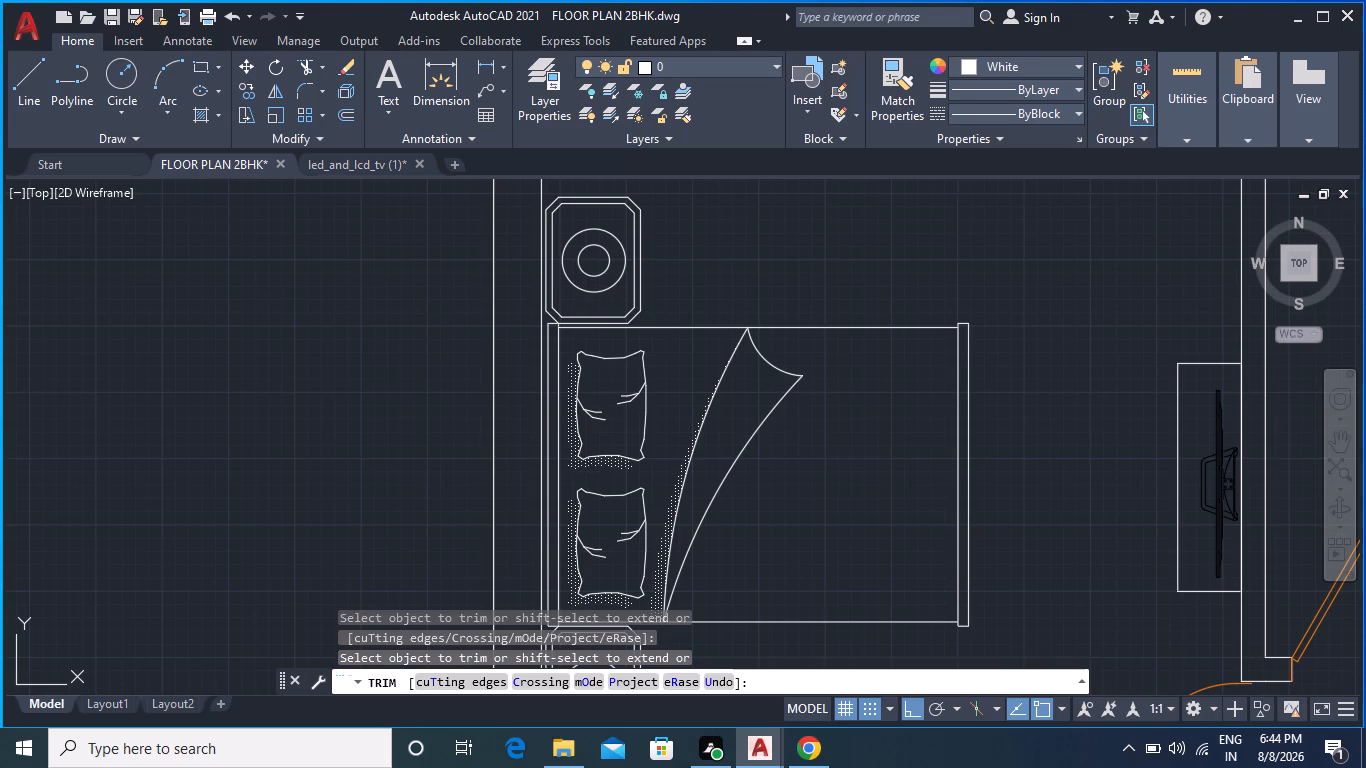
Examine the layout from the northwest bedroom across the staircase and kitchen to the living area.
middle_drag(820, 404, 812, 356)
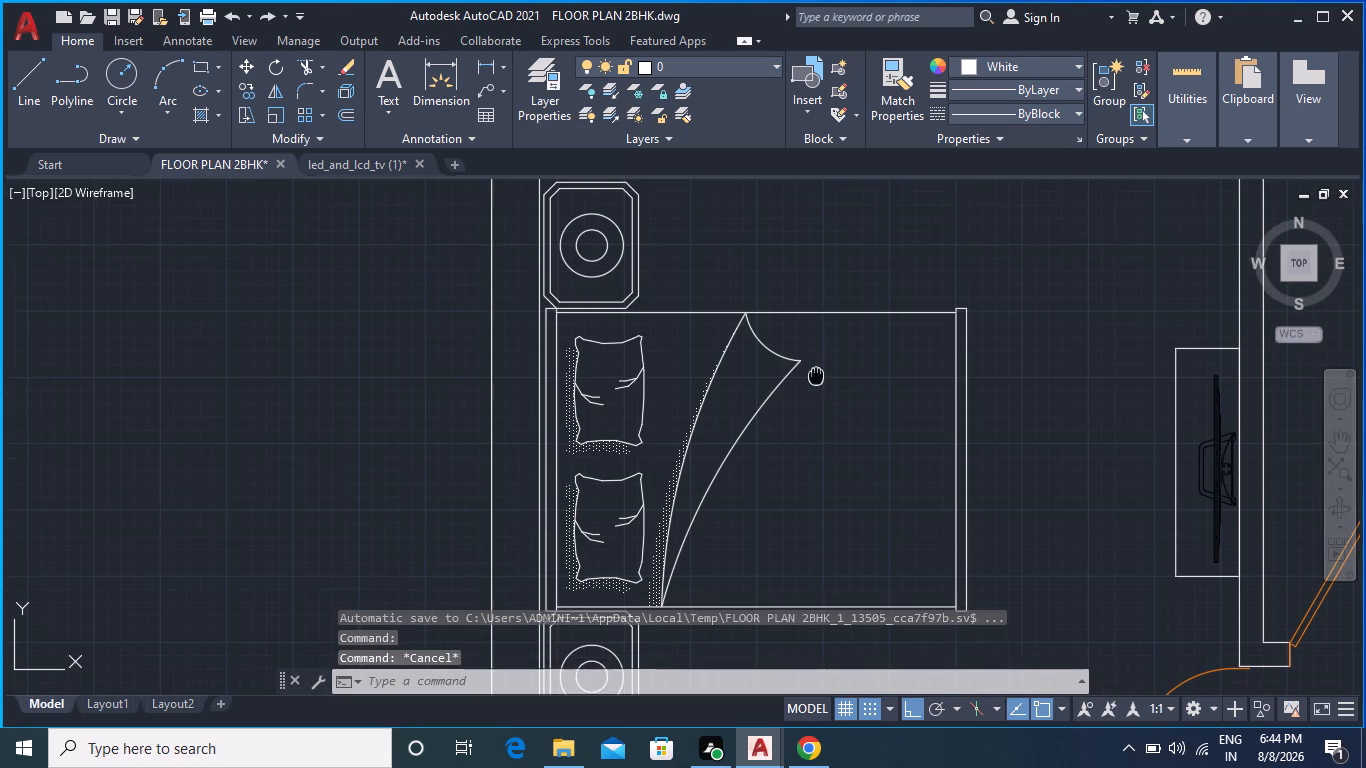
middle_drag(812, 356, 785, 241)
scroll(790, 338, down, 1)
middle_drag(892, 359, 821, 354)
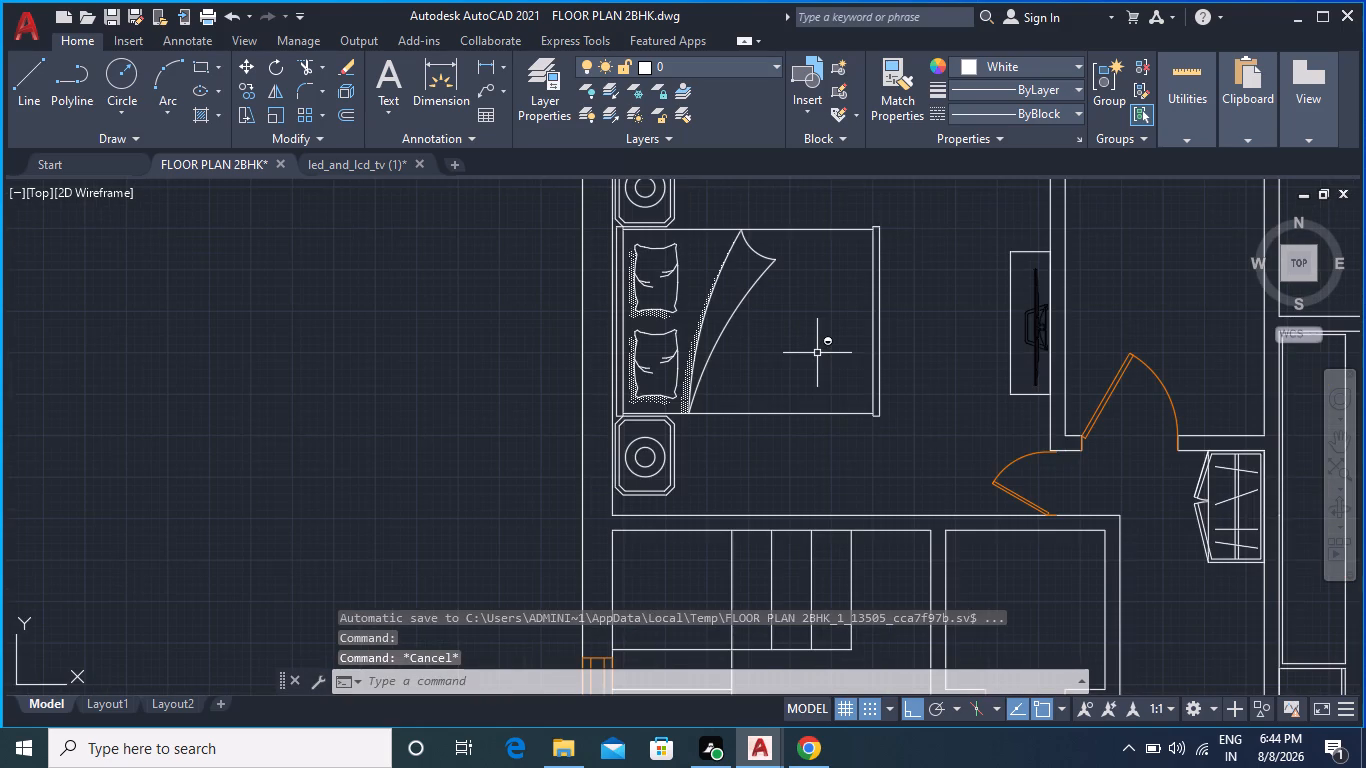
middle_drag(821, 354, 622, 402)
scroll(626, 385, down, 2)
key(Escape)
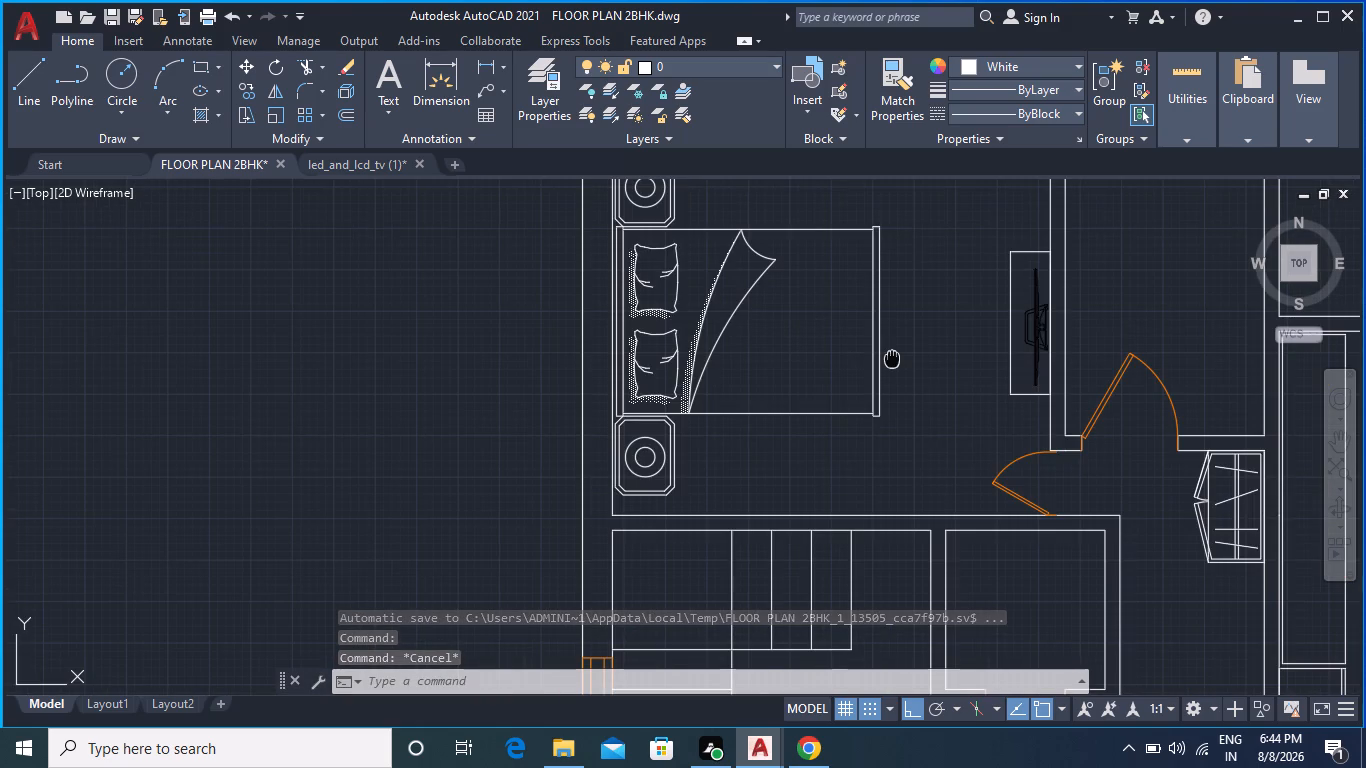
middle_drag(994, 485, 989, 367)
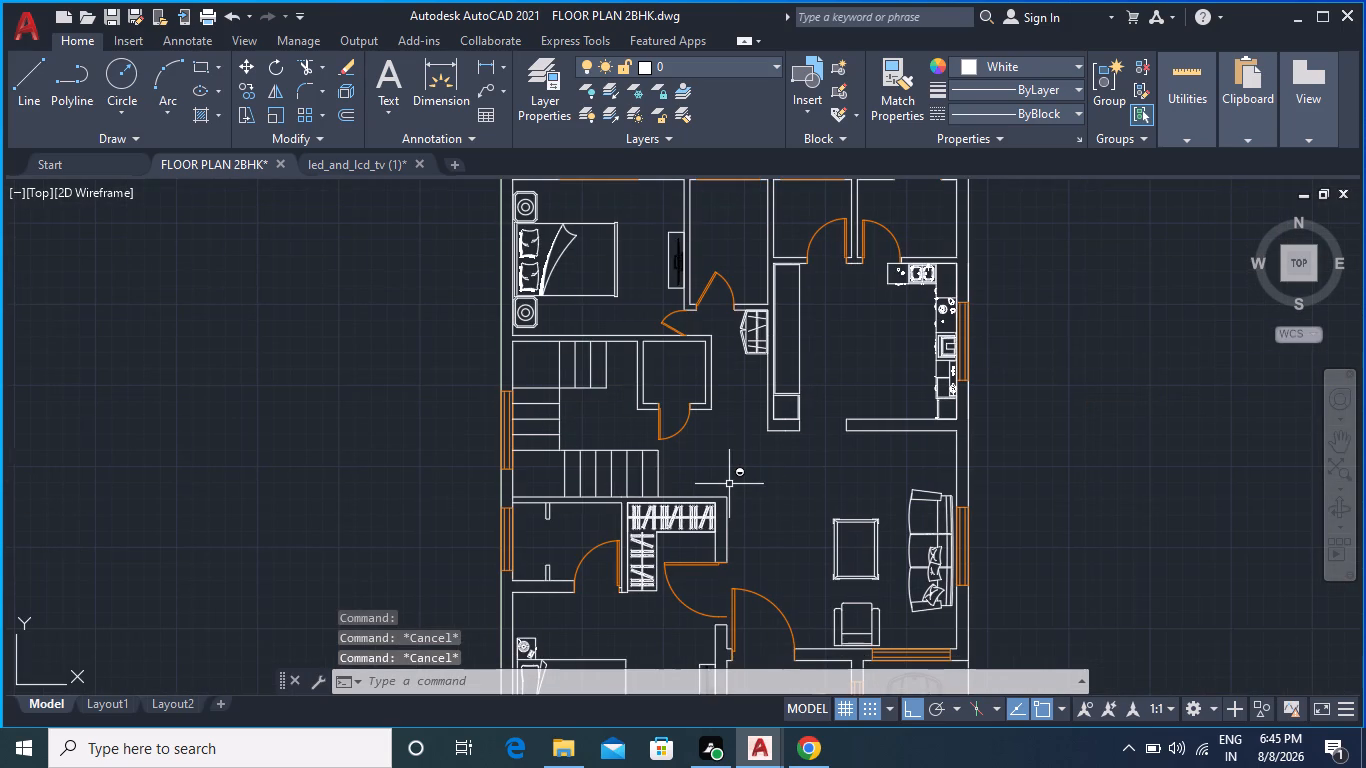
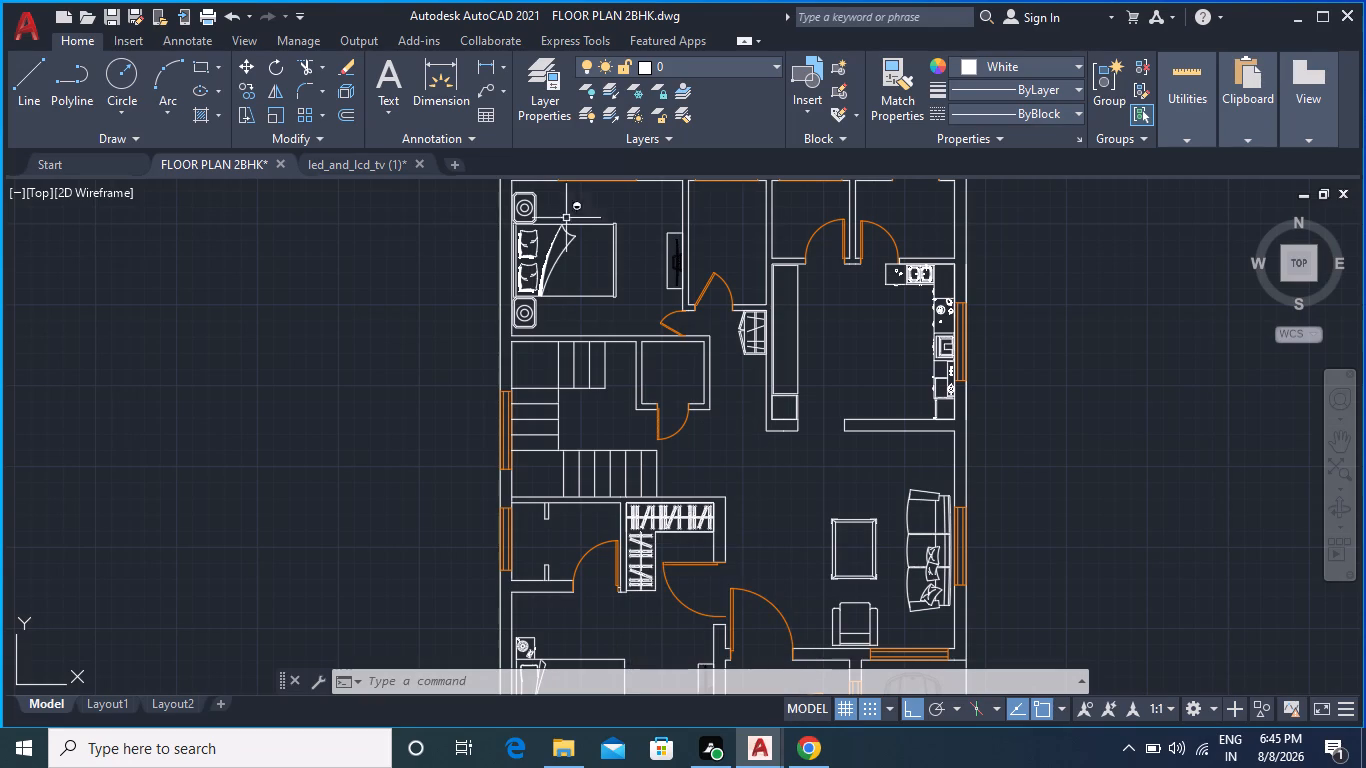
Explode the car block in the parking area into separate objects.
scroll(536, 201, up, 1)
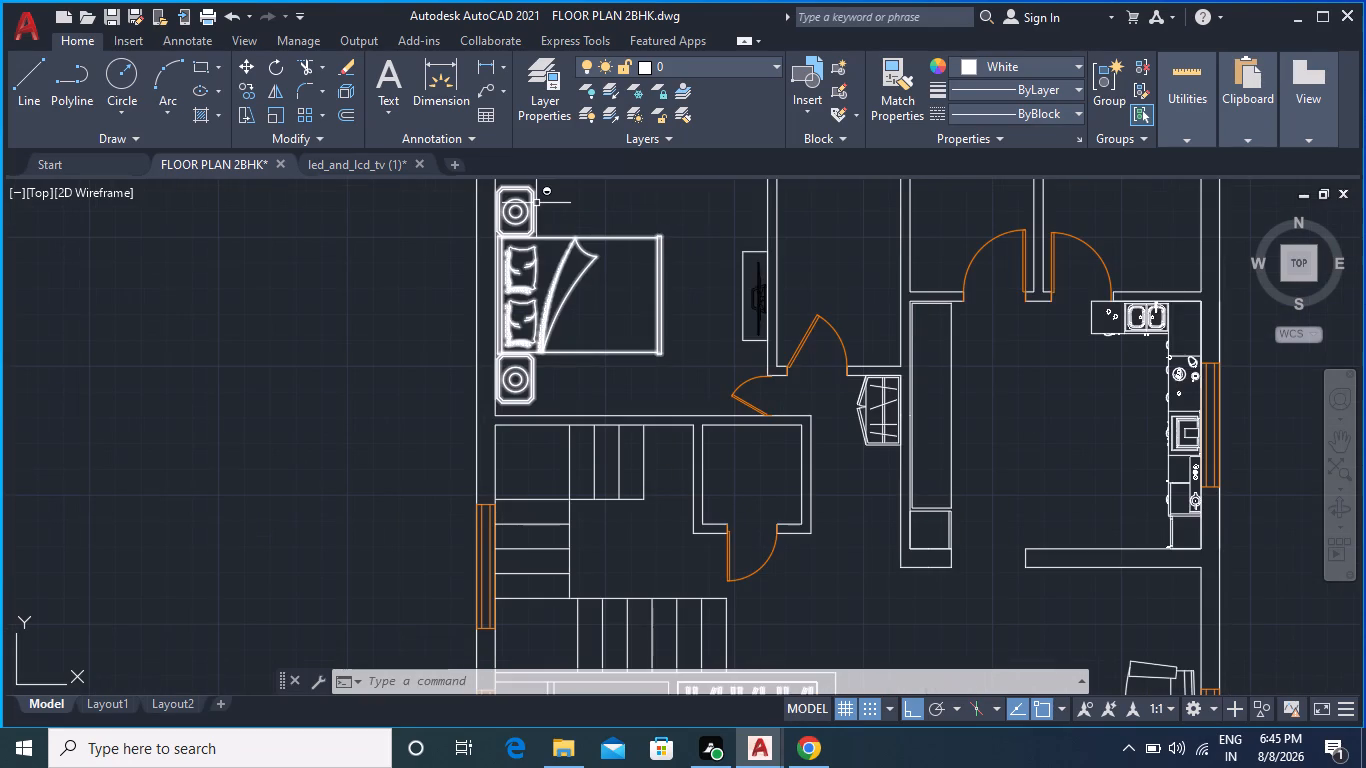
scroll(573, 261, down, 1)
middle_drag(654, 298, 567, 310)
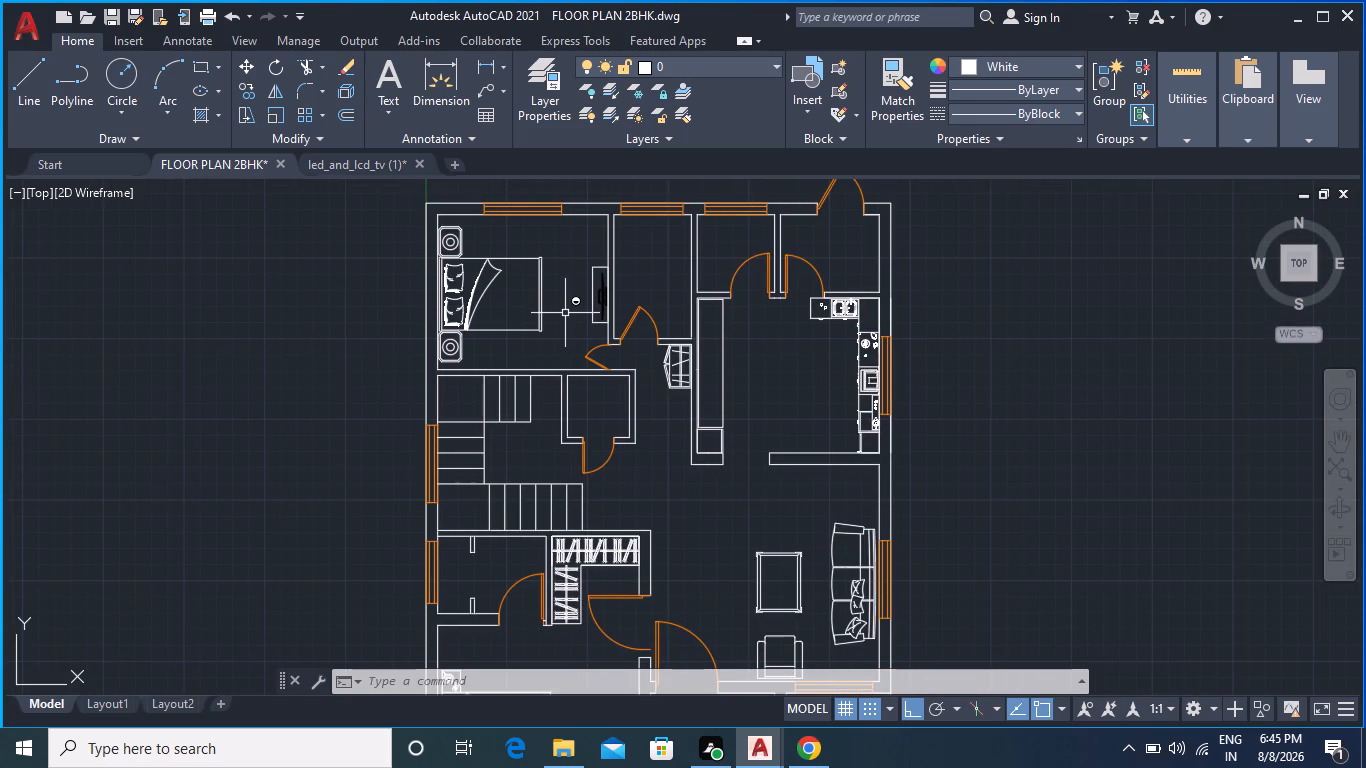
middle_drag(651, 425, 649, 334)
middle_drag(641, 403, 636, 370)
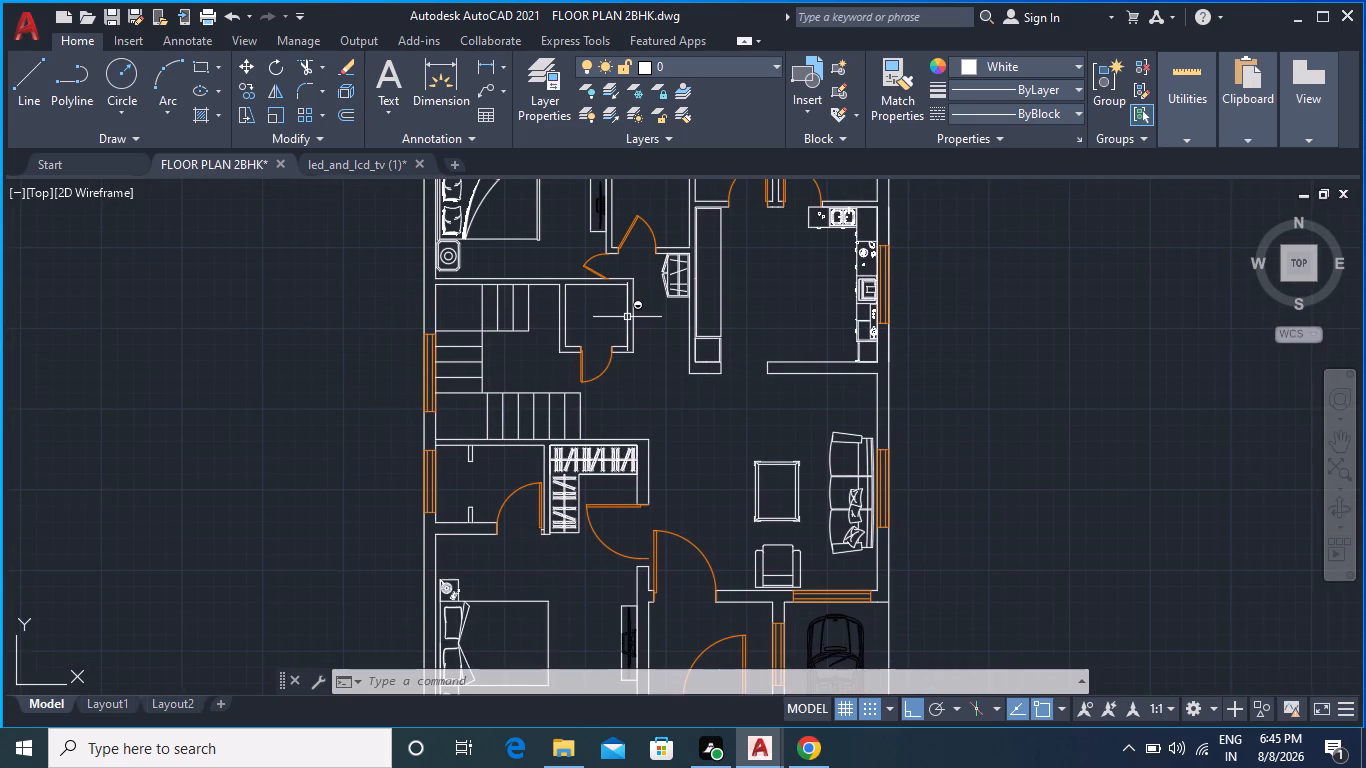
middle_drag(636, 370, 640, 311)
middle_drag(693, 408, 684, 330)
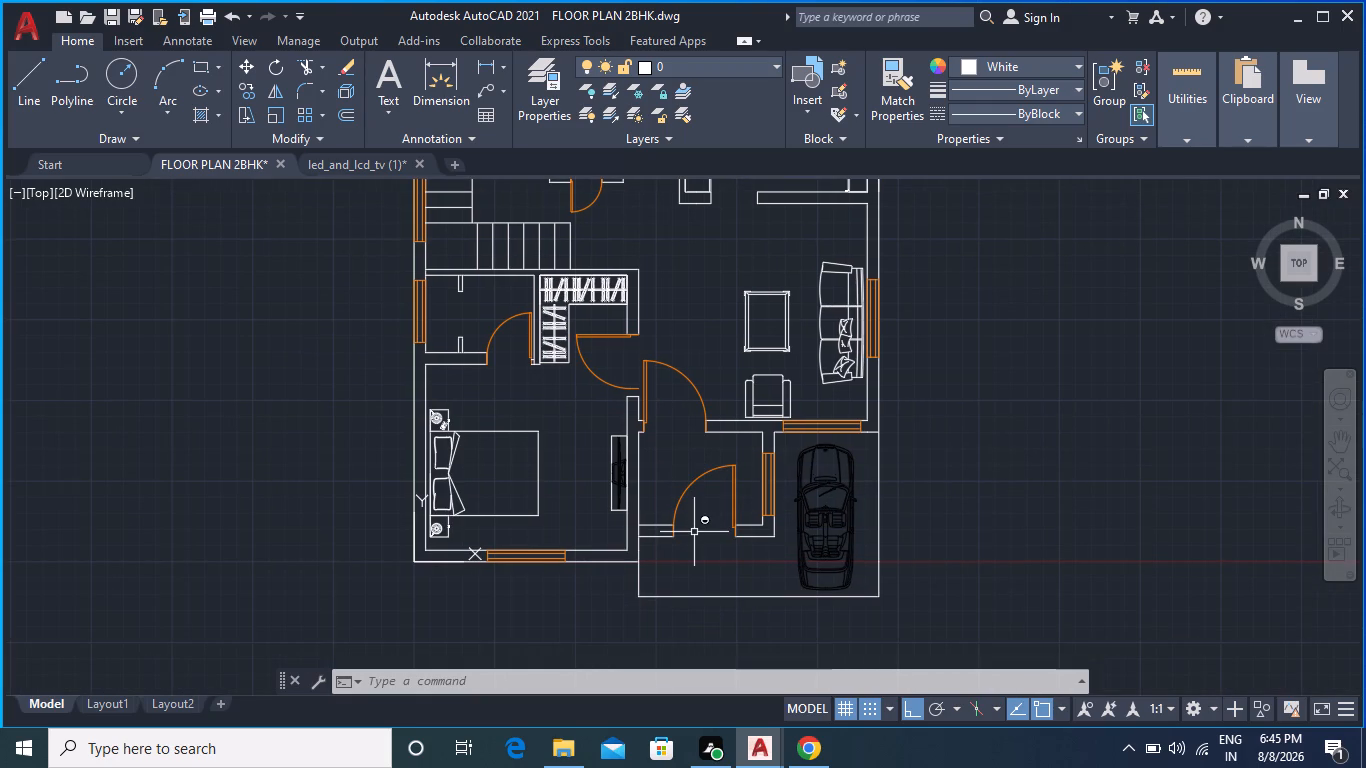
click(830, 517)
right_click(831, 514)
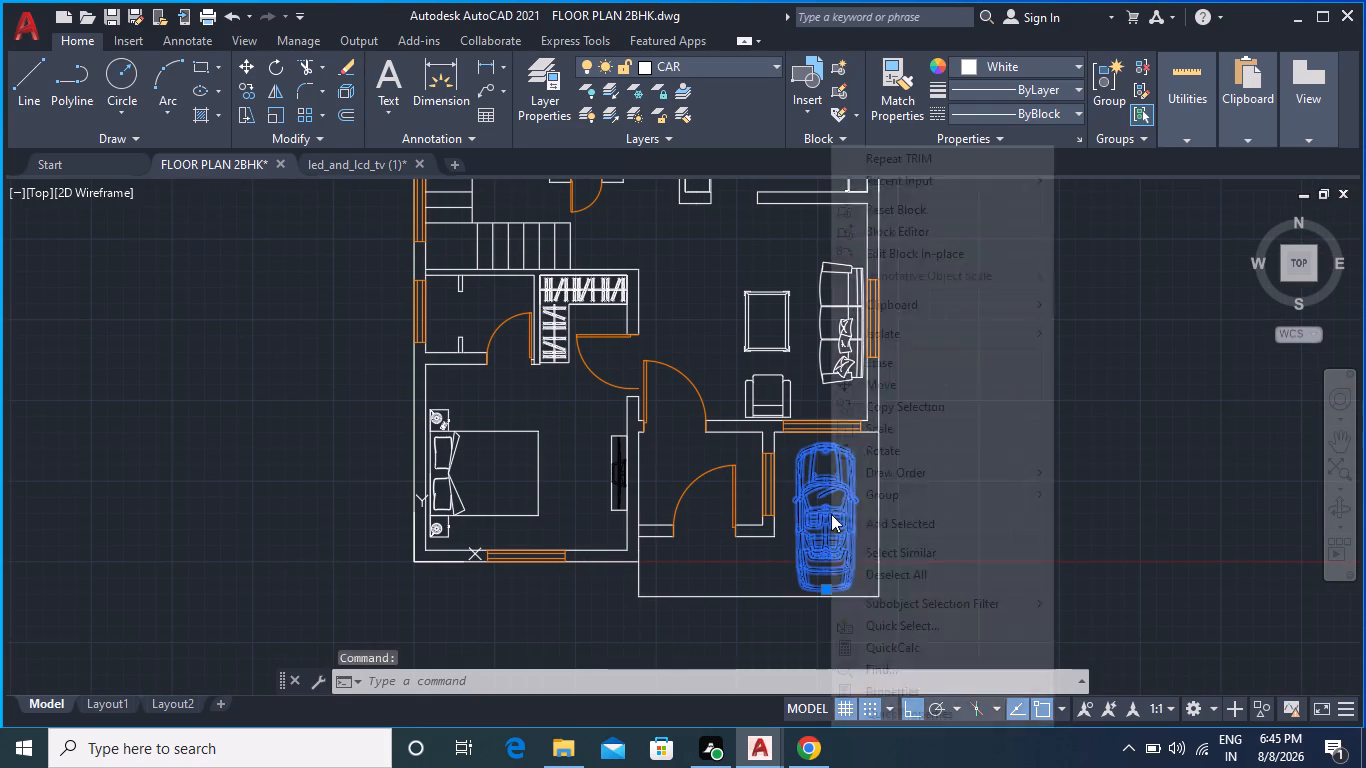
click(867, 494)
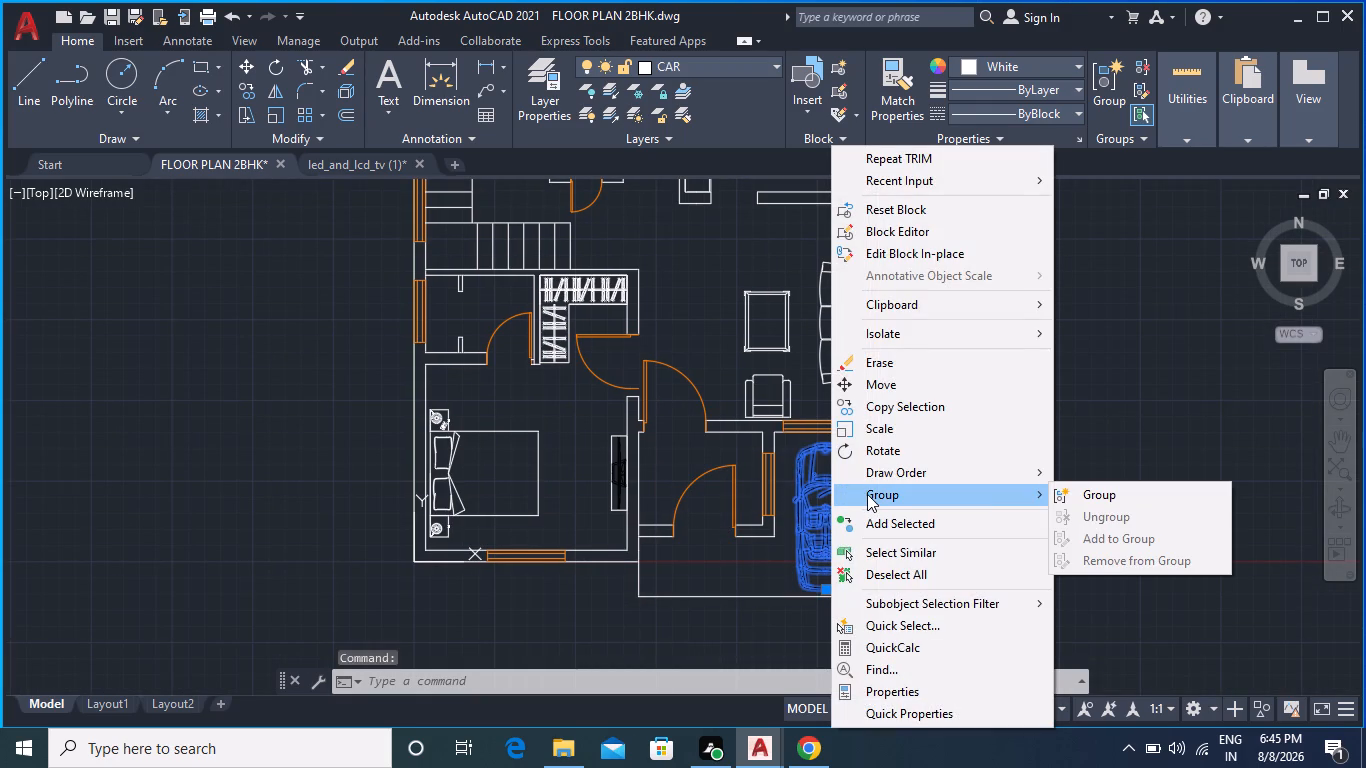
click(812, 544)
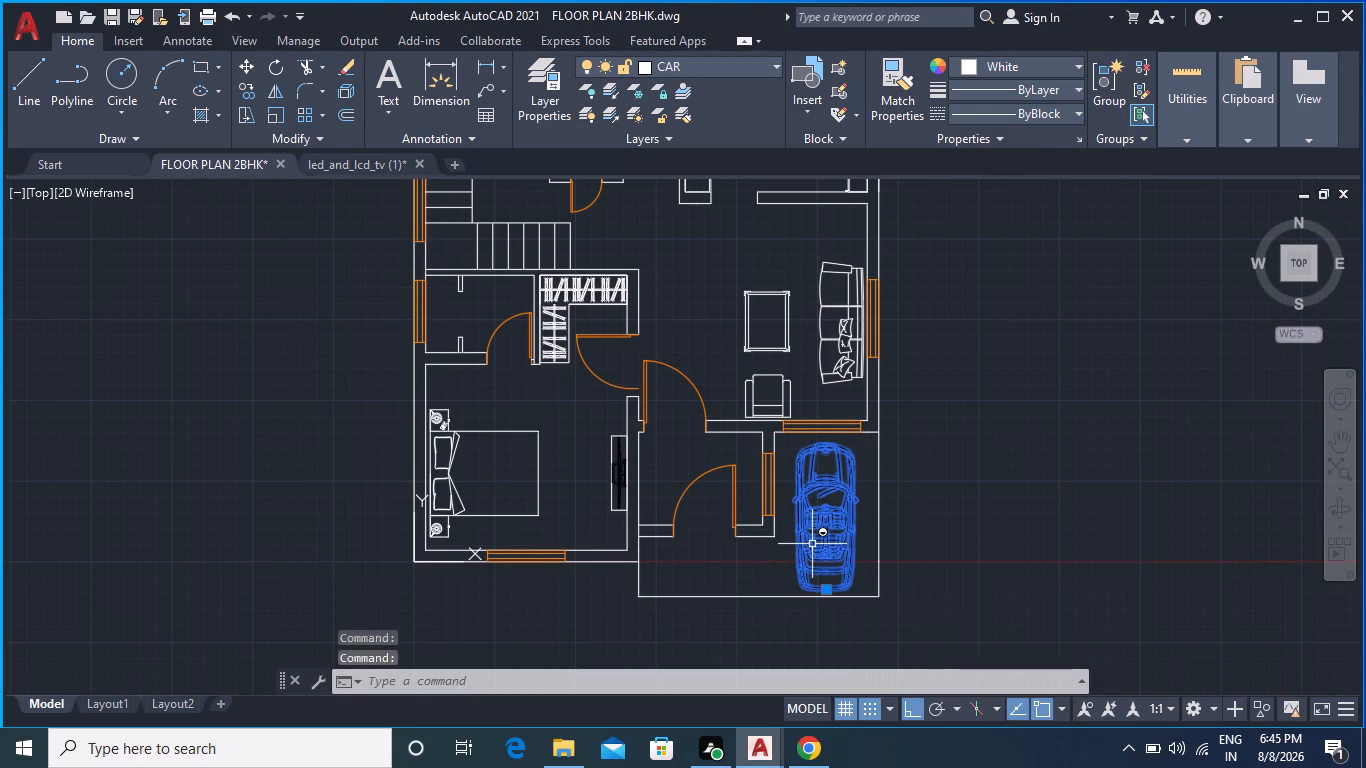
key(x)
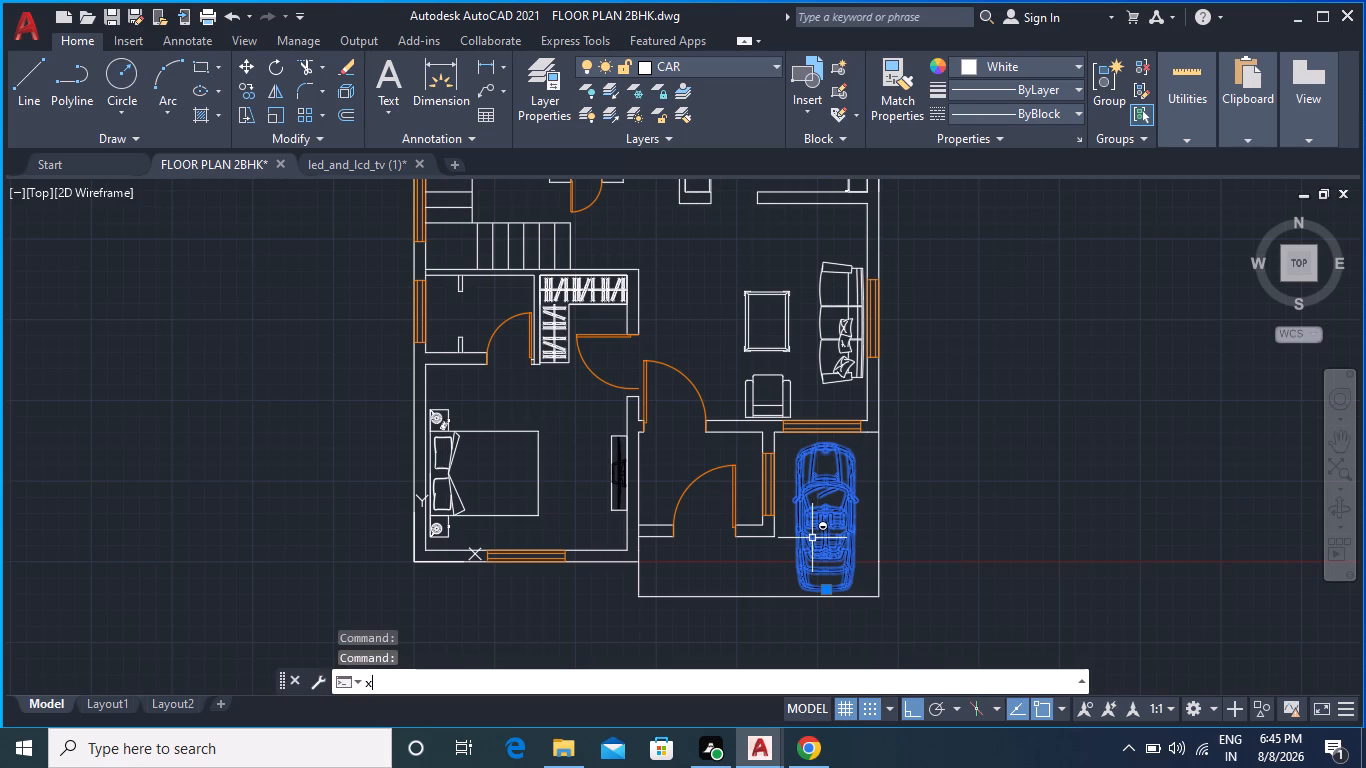
key(Return)
click(829, 524)
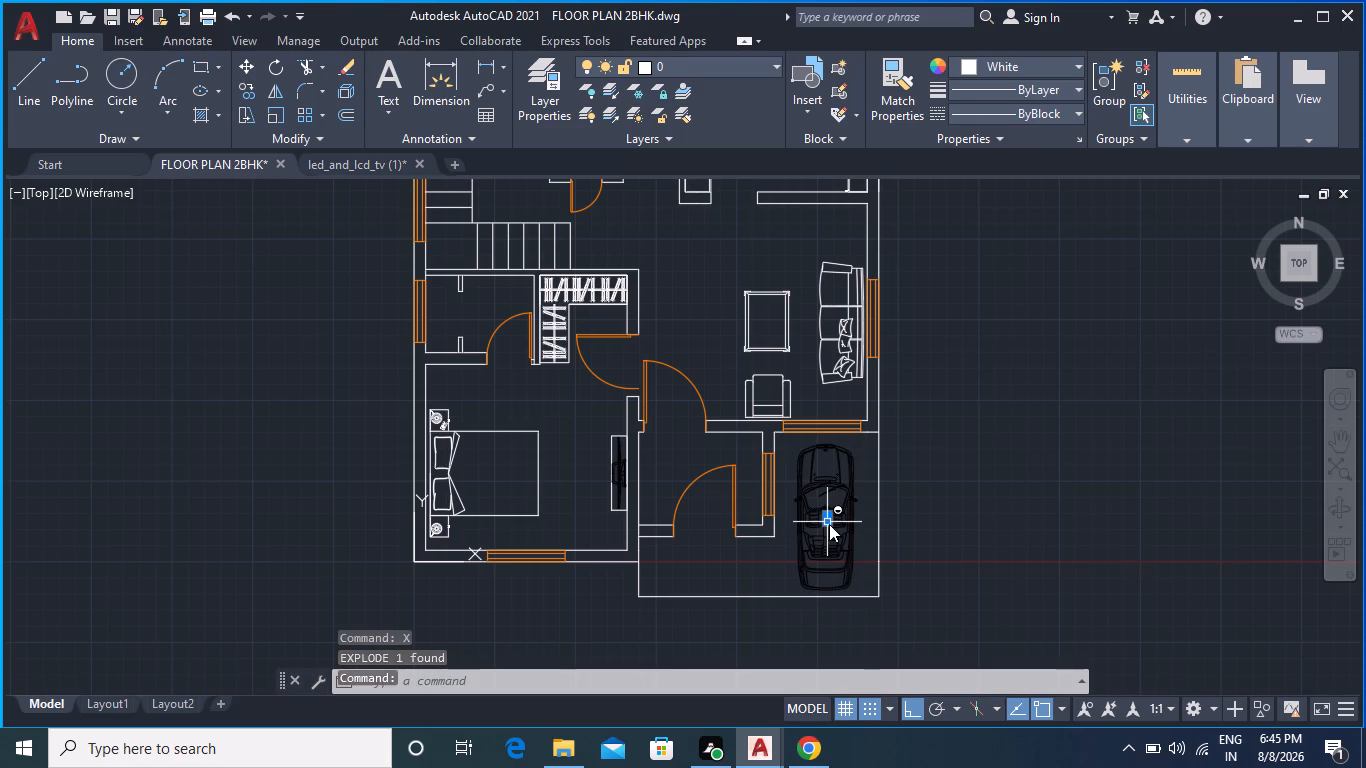
click(810, 522)
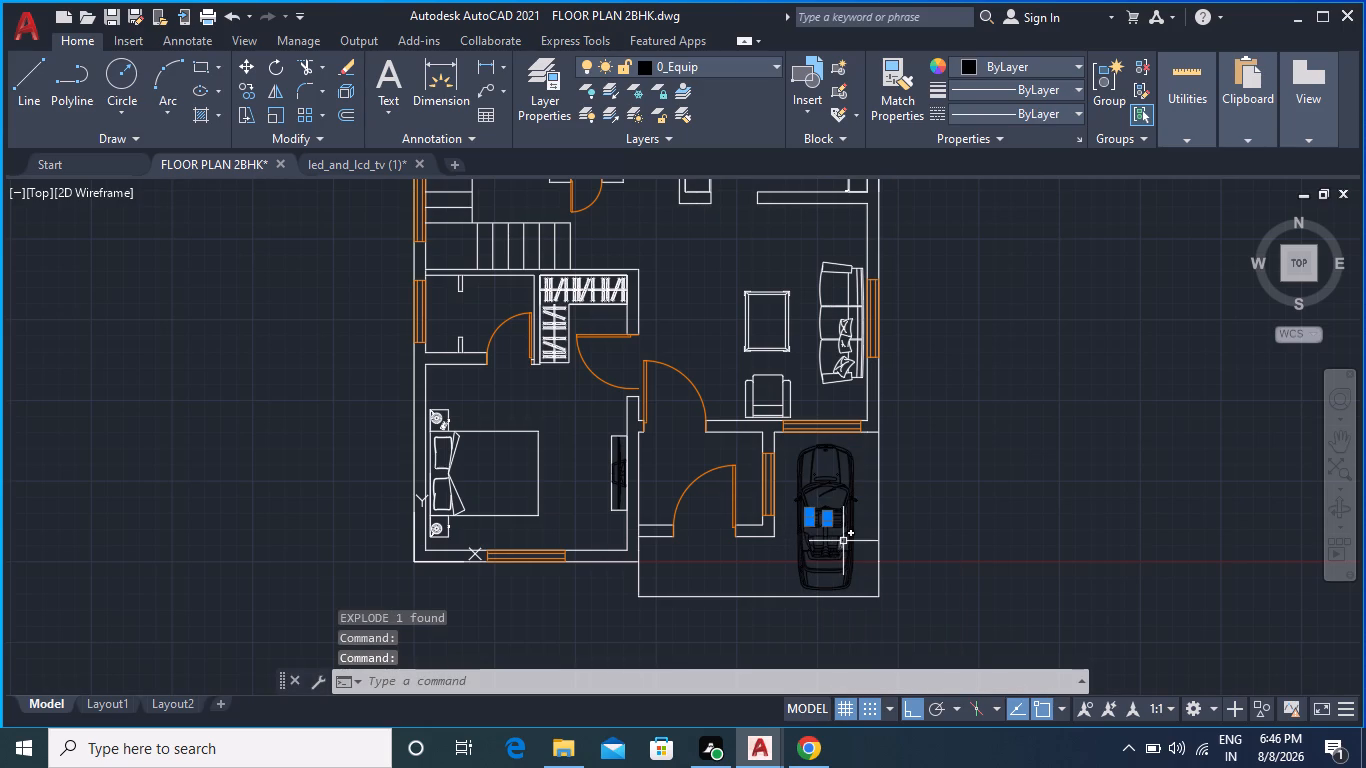
key(Escape)
key(Escape)
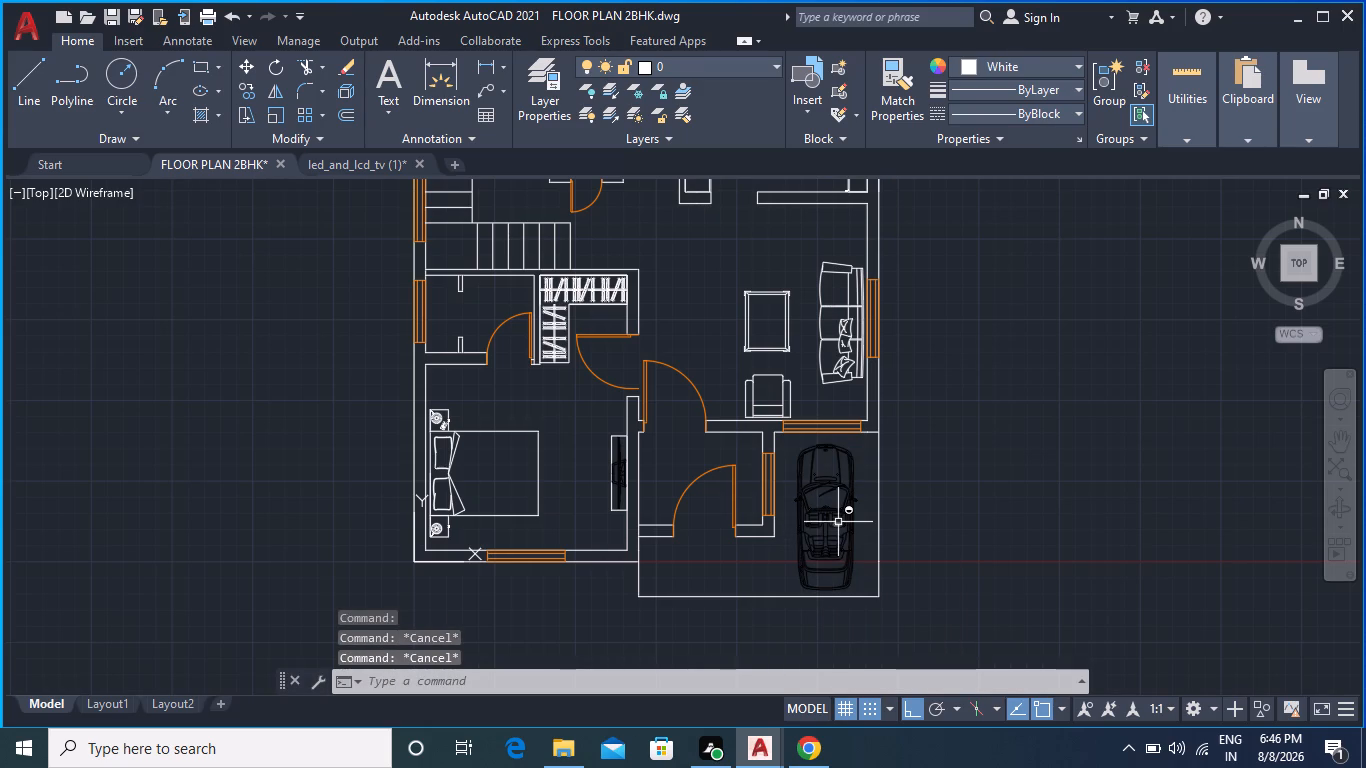
Change the colour of all the exploded car's linework in the parking area to white (255,255,255).
scroll(819, 478, up, 1)
click(774, 424)
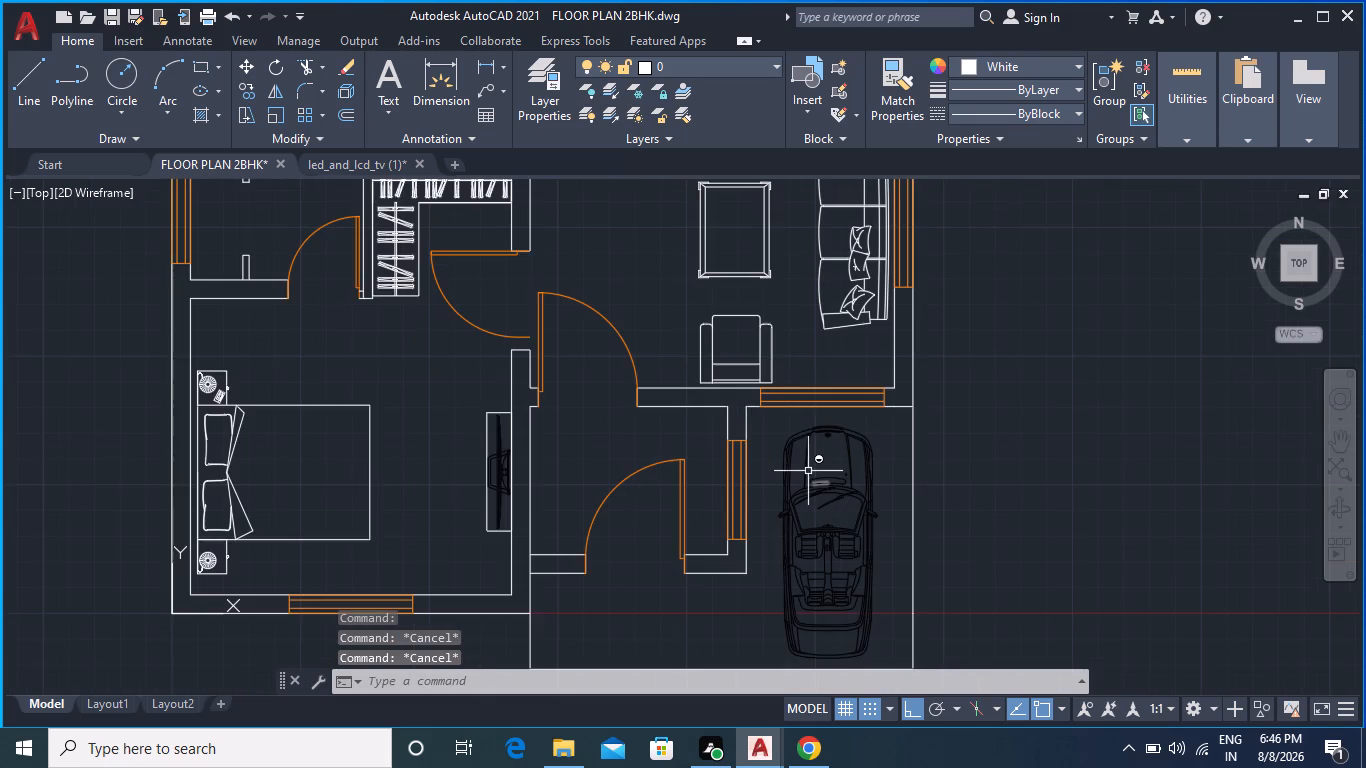
middle_drag(876, 623, 877, 552)
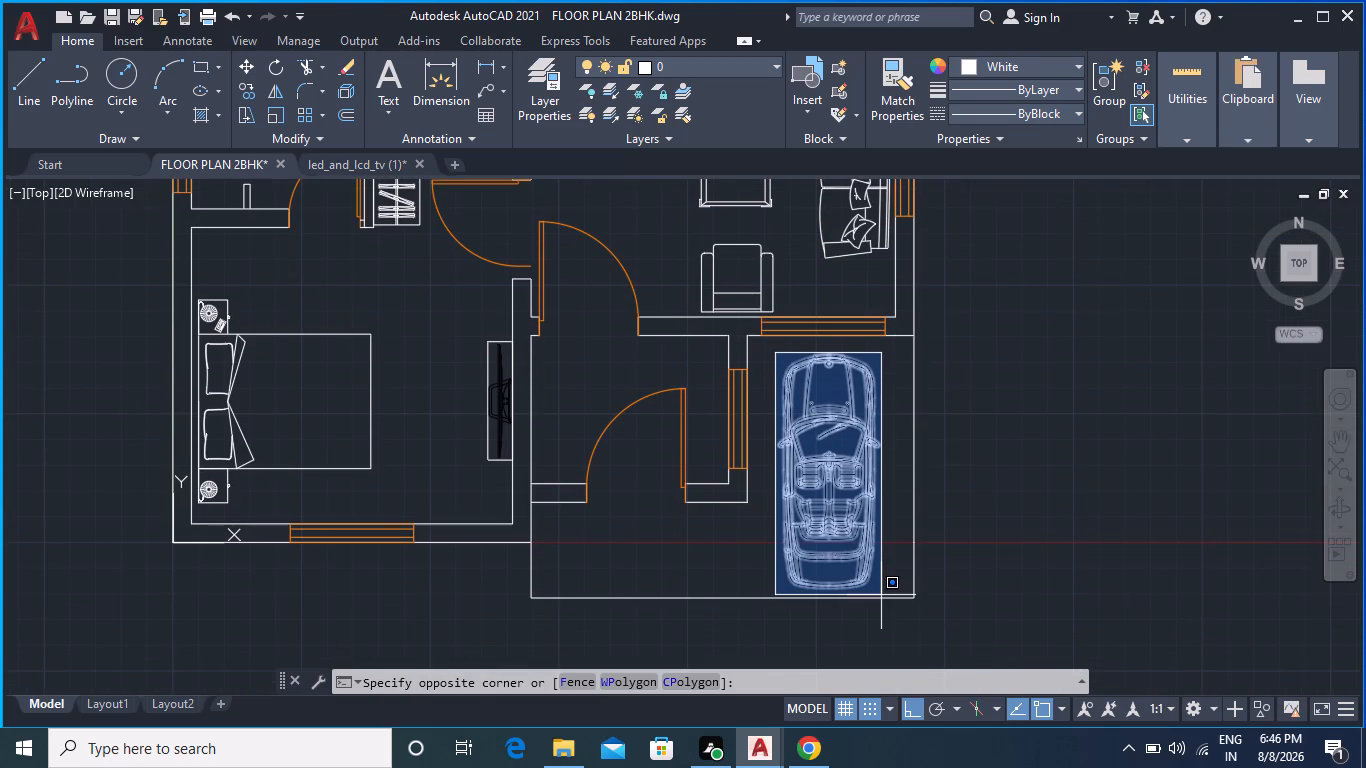
click(881, 595)
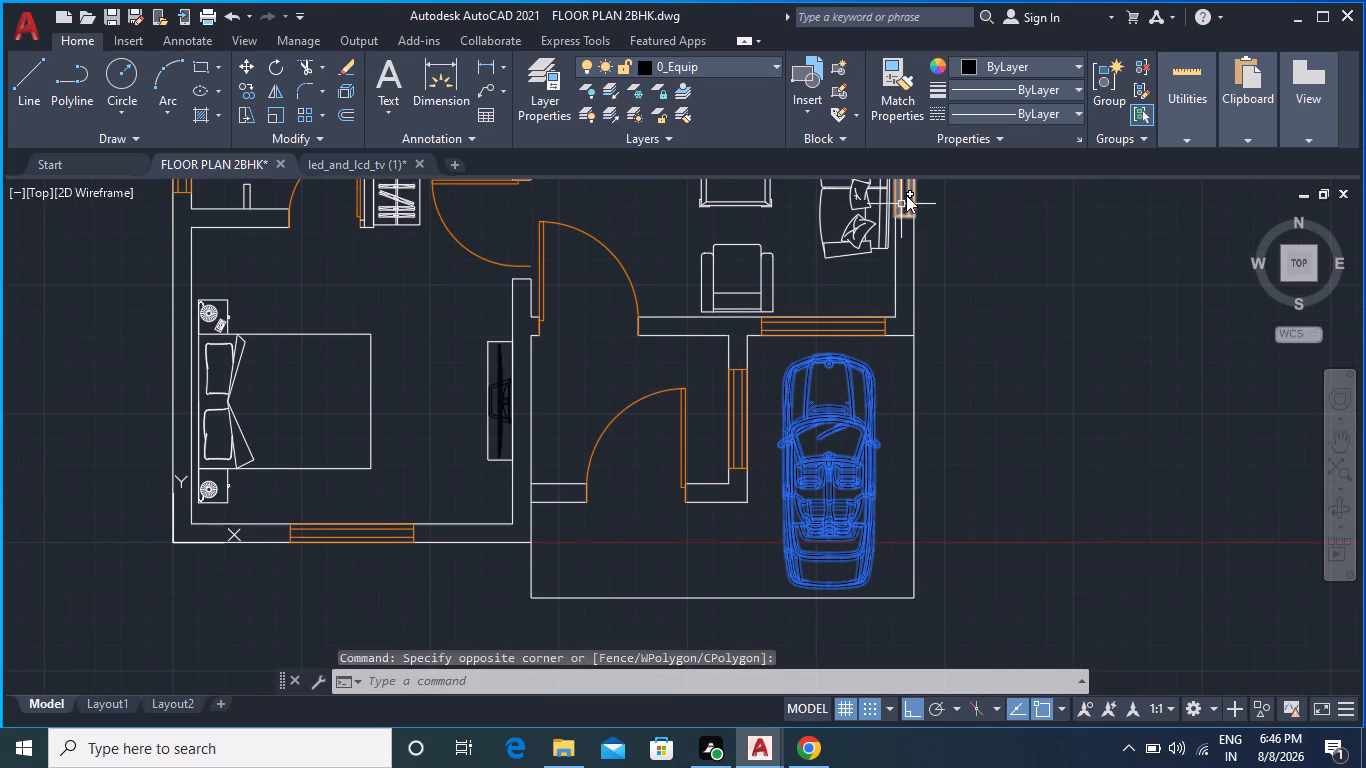
click(963, 65)
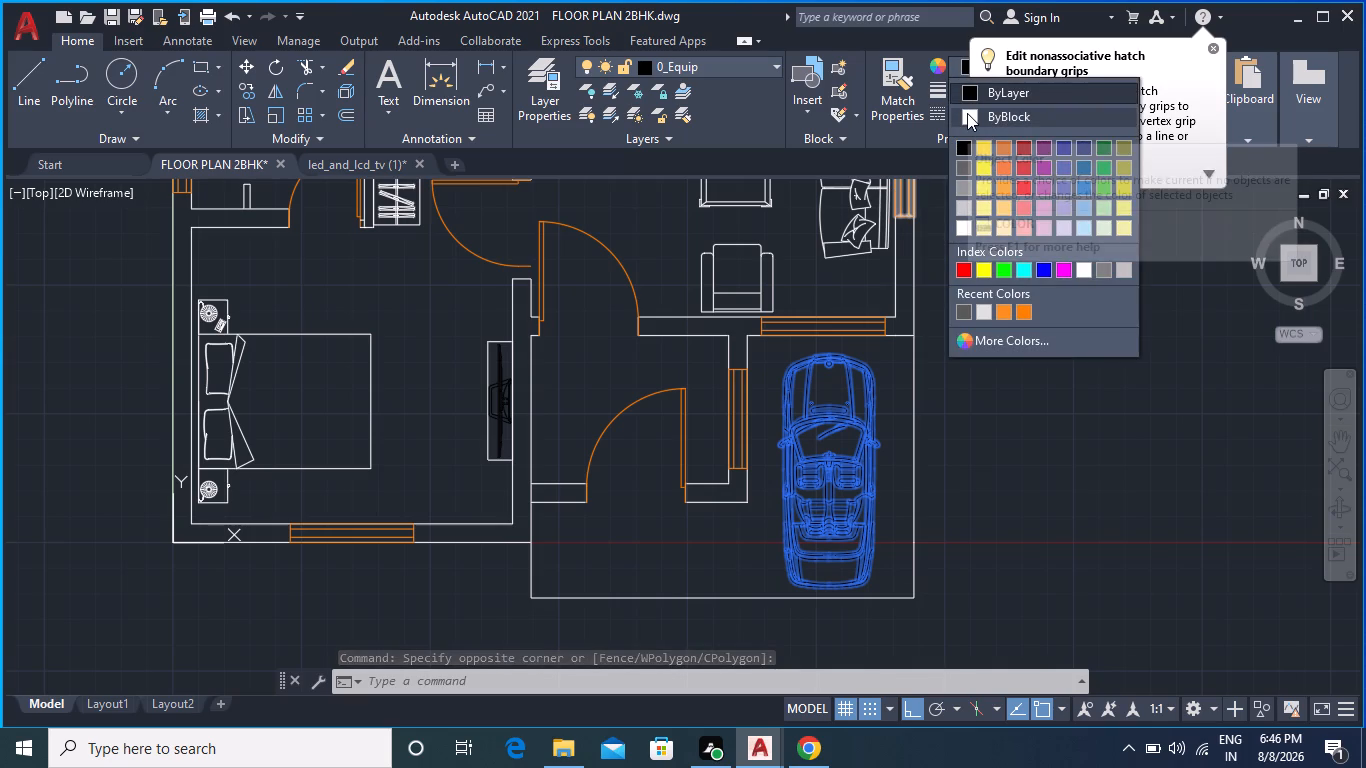
click(966, 228)
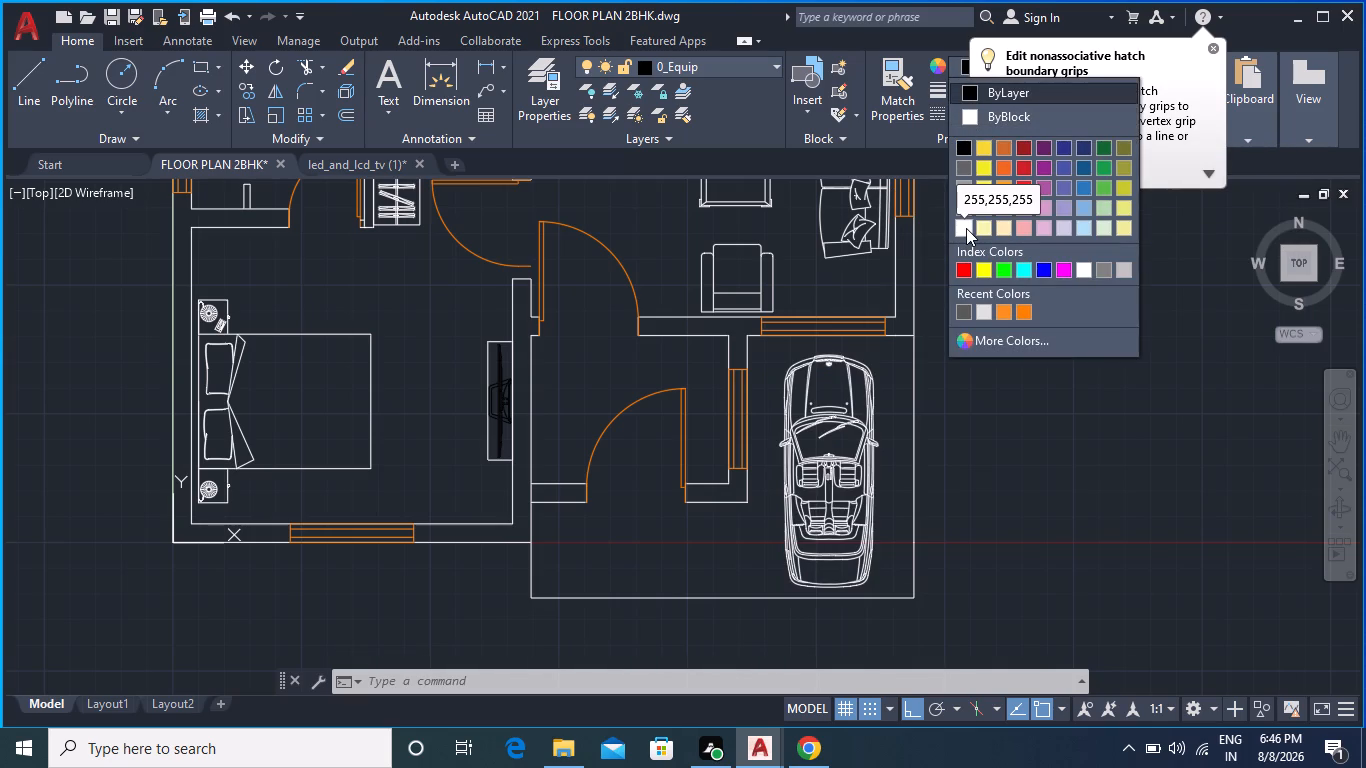
key(Escape)
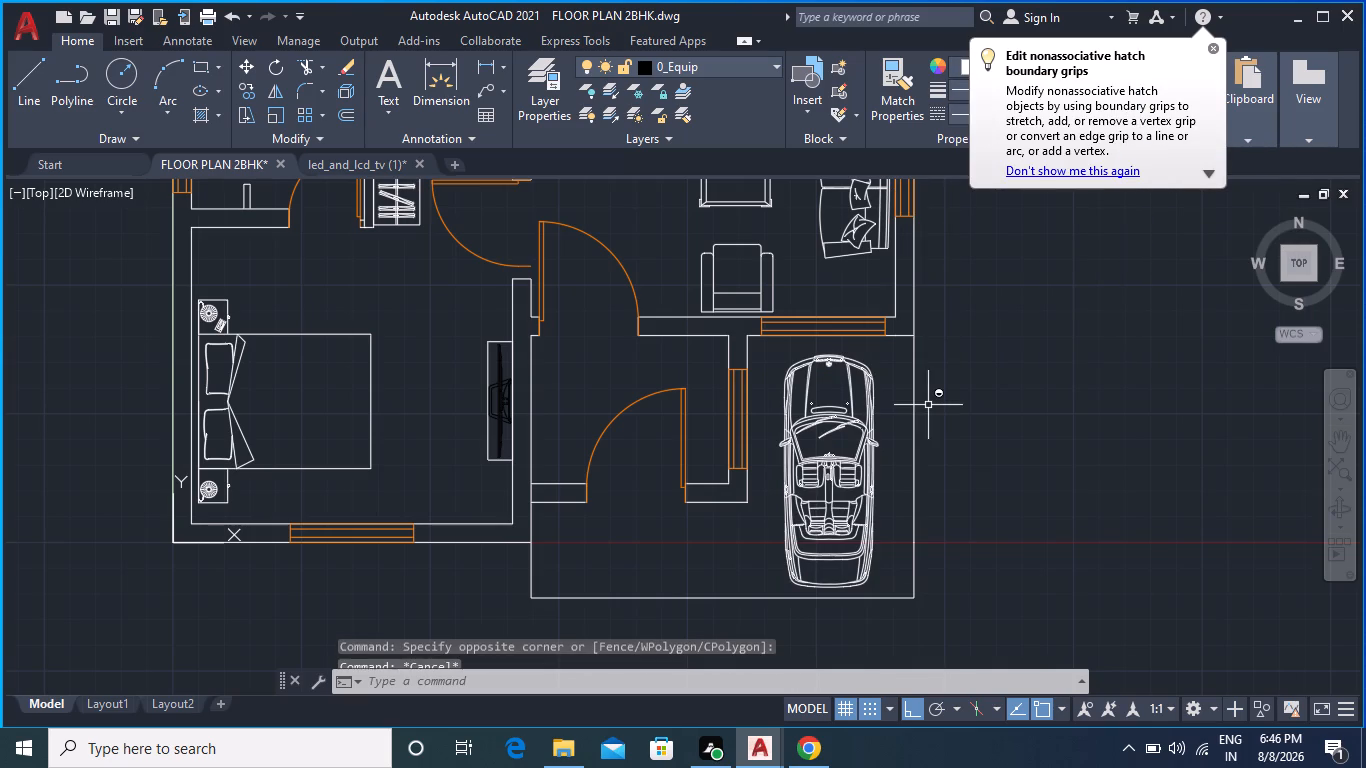
Group all the parts of the car in the parking area into one object.
click(775, 354)
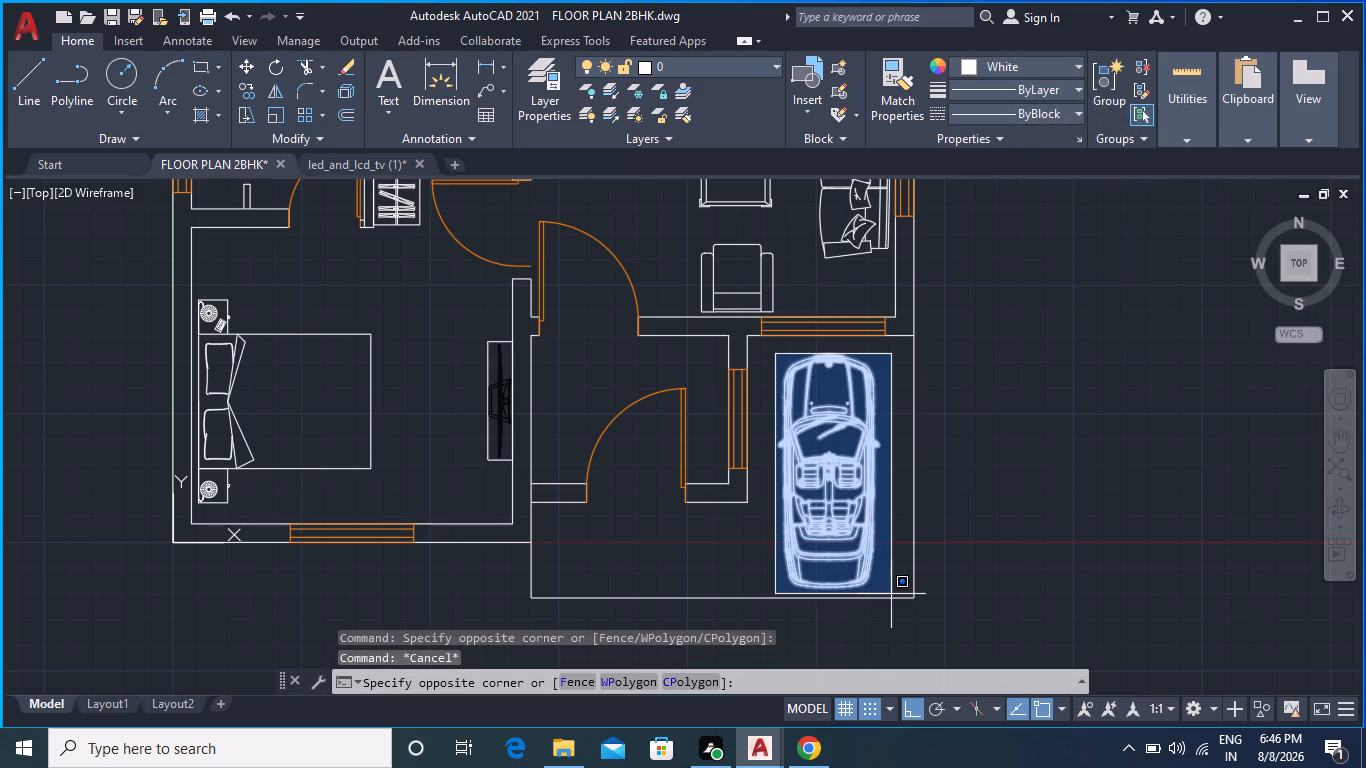
click(886, 593)
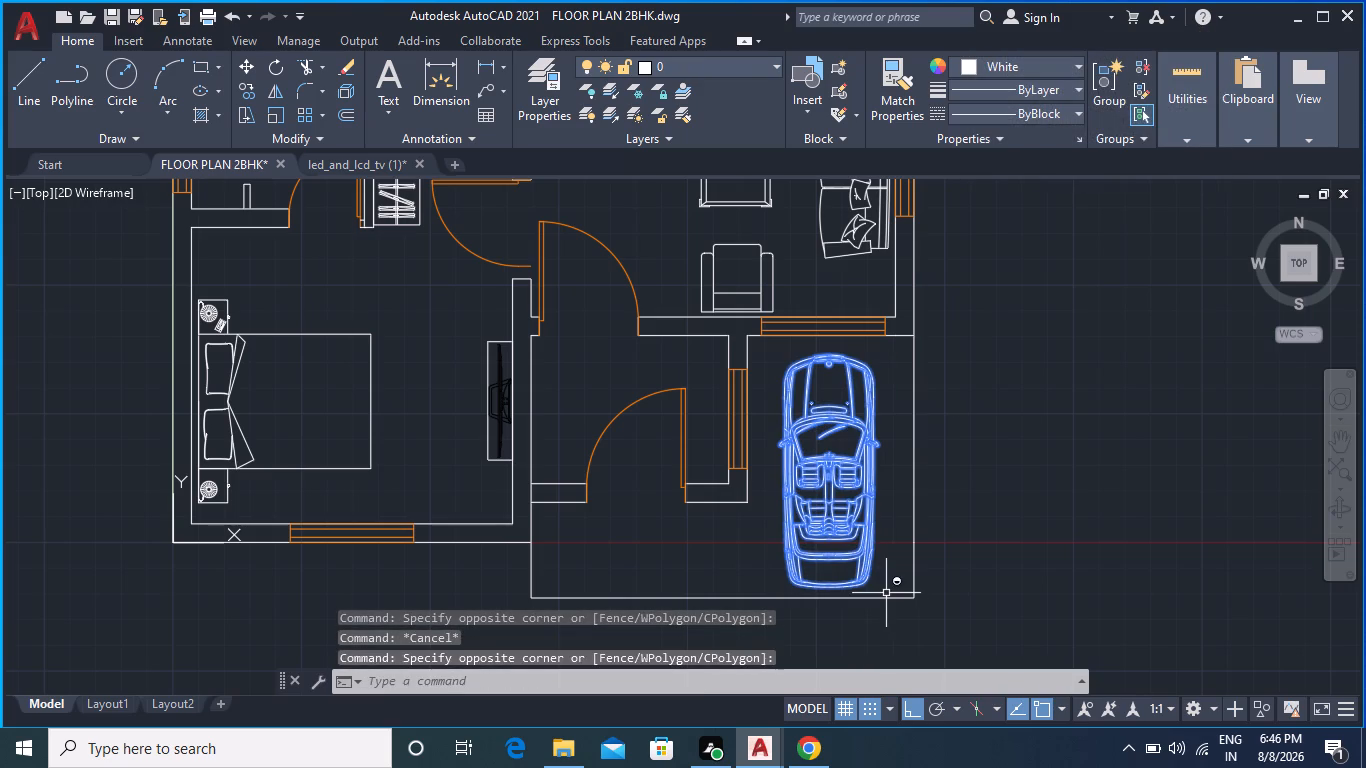
right_click(828, 466)
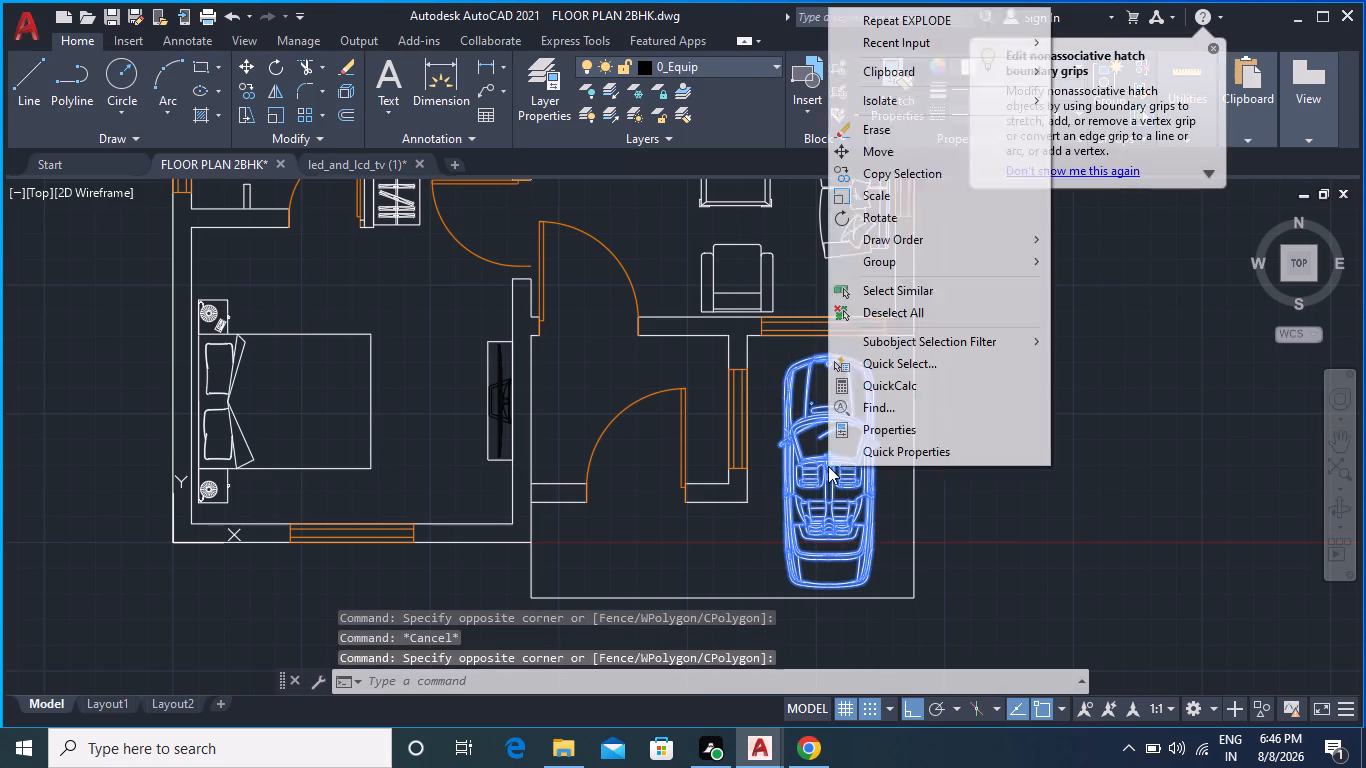
click(884, 265)
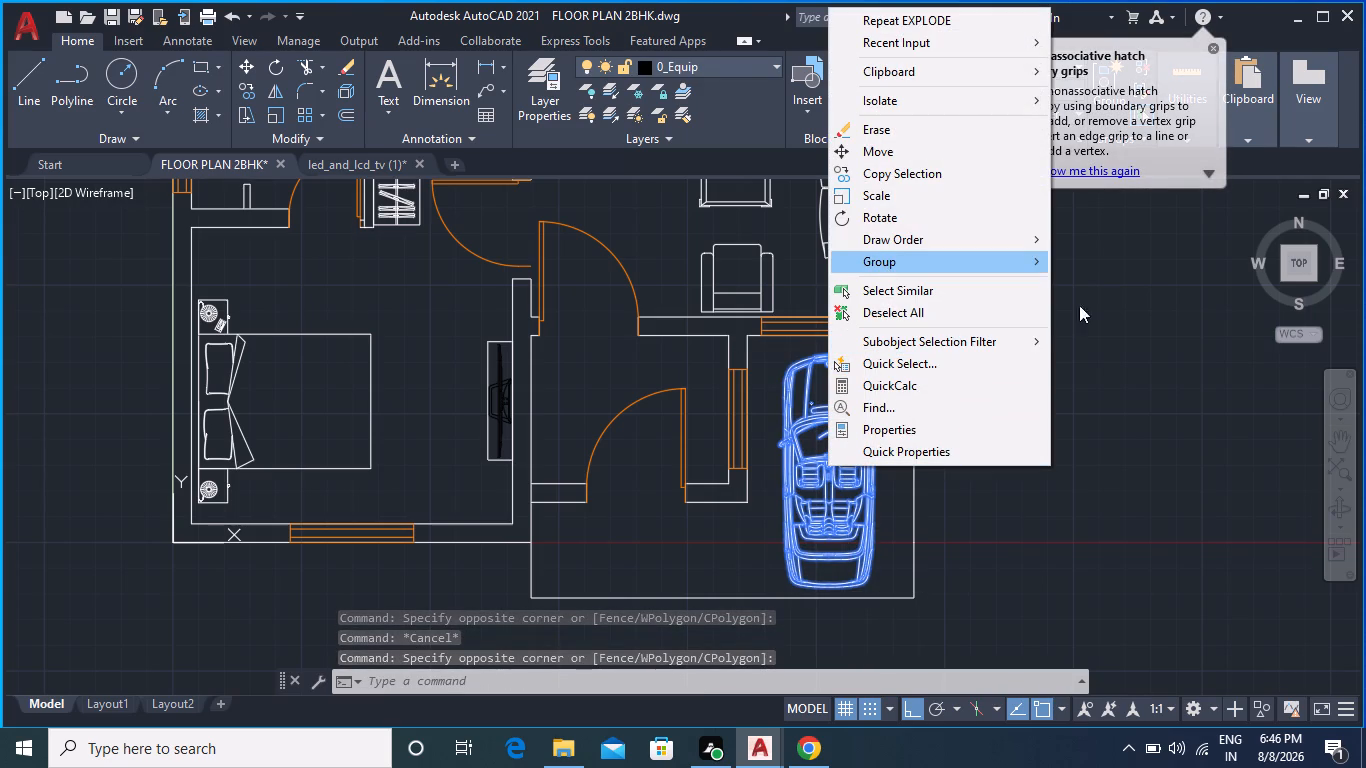
click(1092, 261)
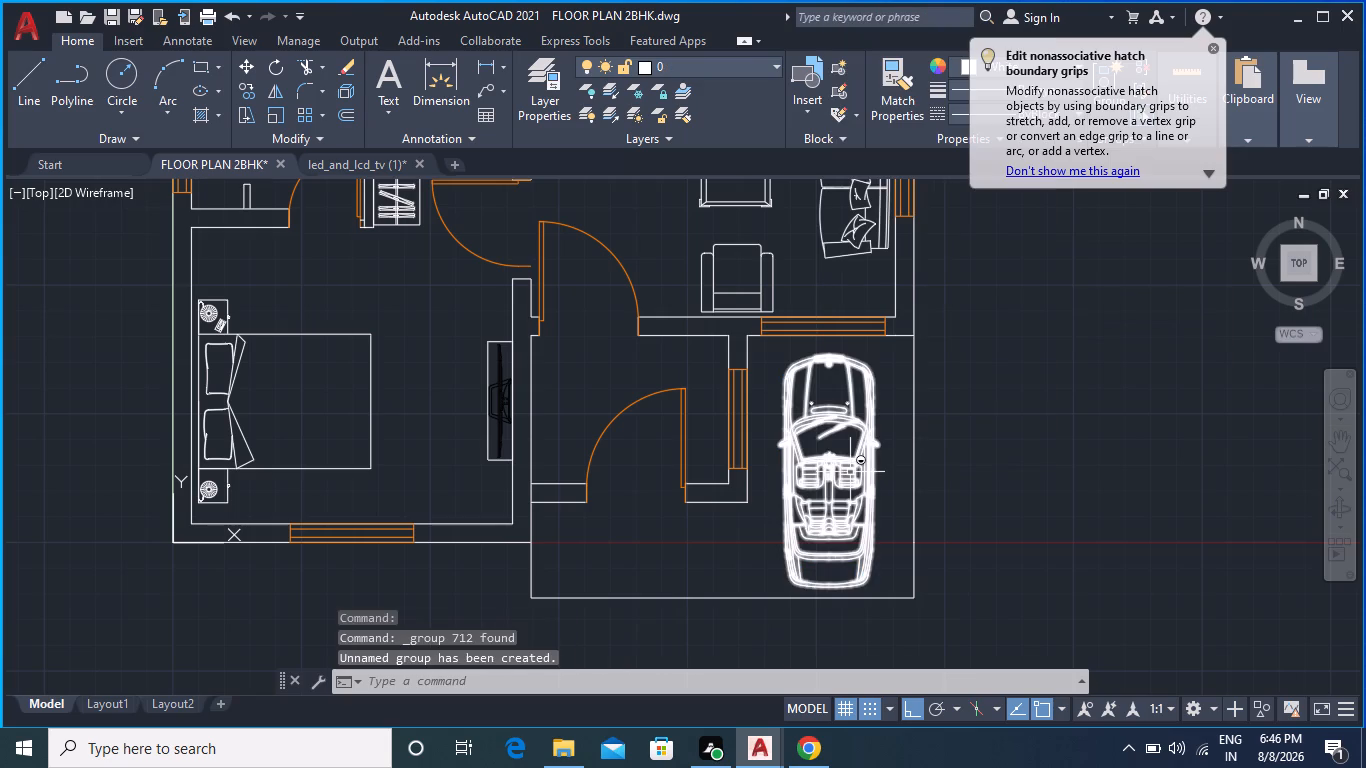
key(Escape)
key(Escape)
key(Escape)
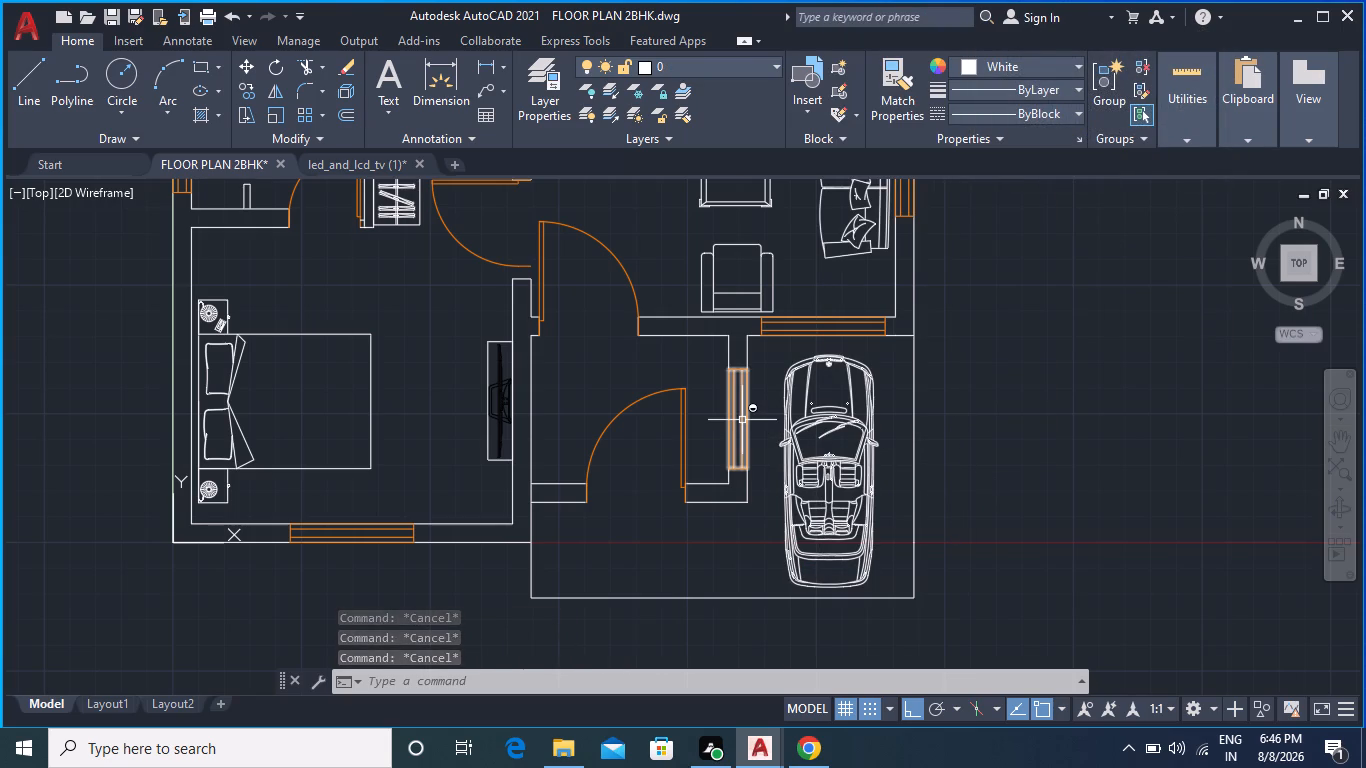
Examine the furnished plan from the parking area and living room up to the kitchen and the small northern rooms.
scroll(679, 375, down, 1)
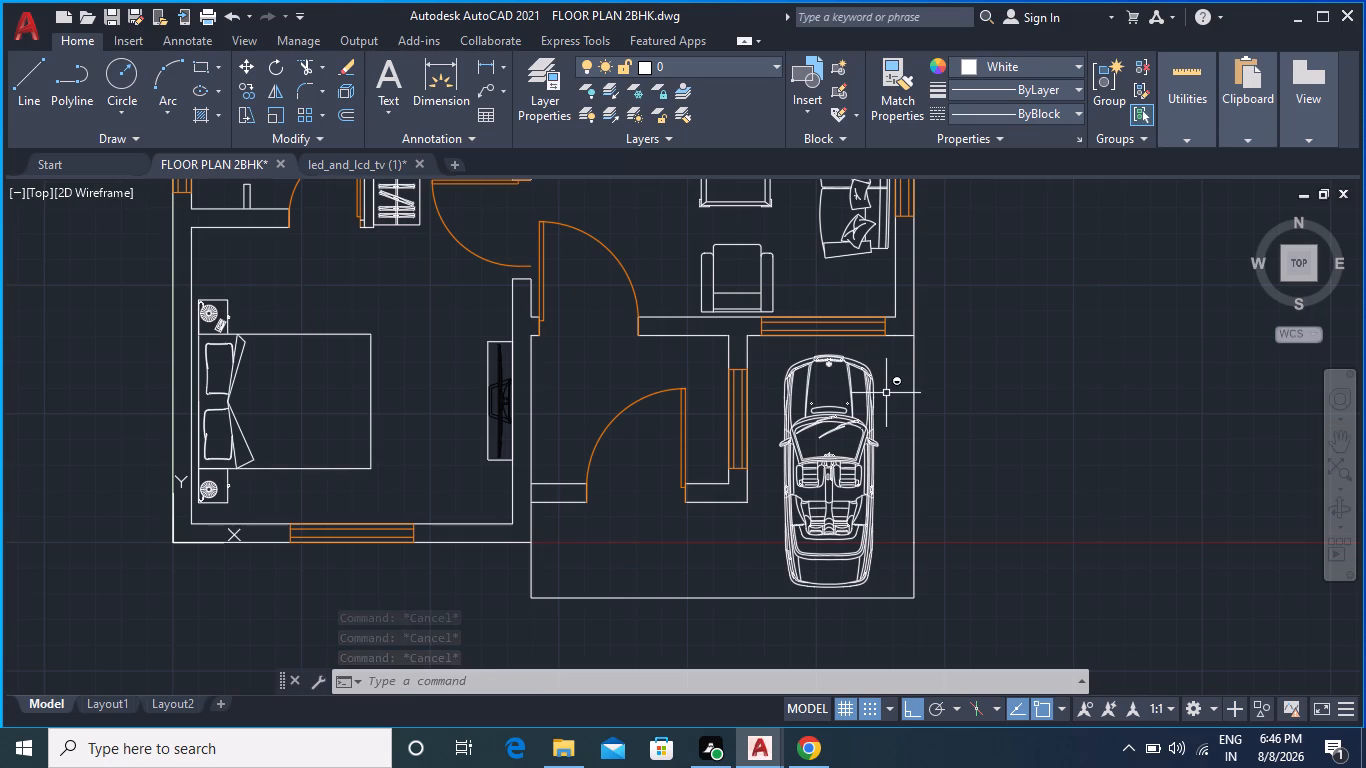
middle_drag(649, 267, 737, 425)
scroll(738, 425, down, 1)
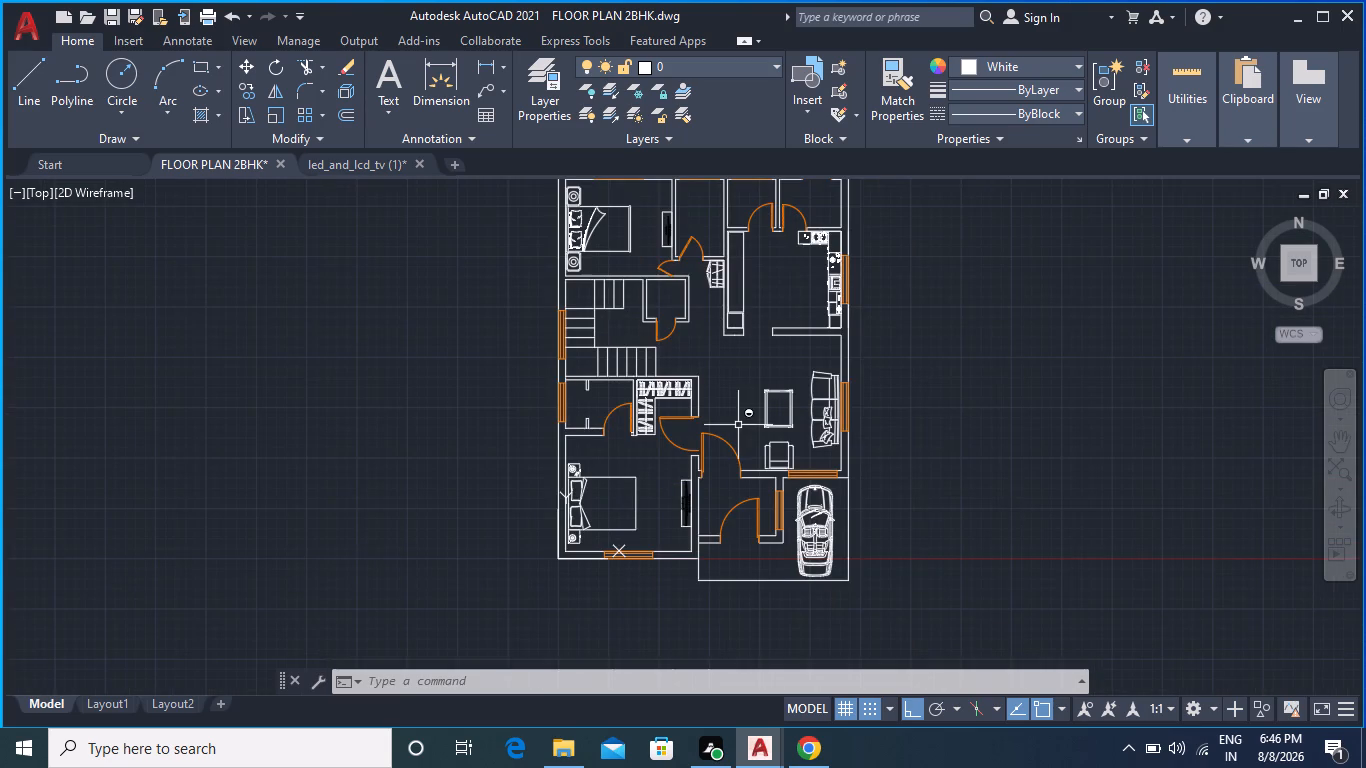
middle_drag(730, 396, 722, 440)
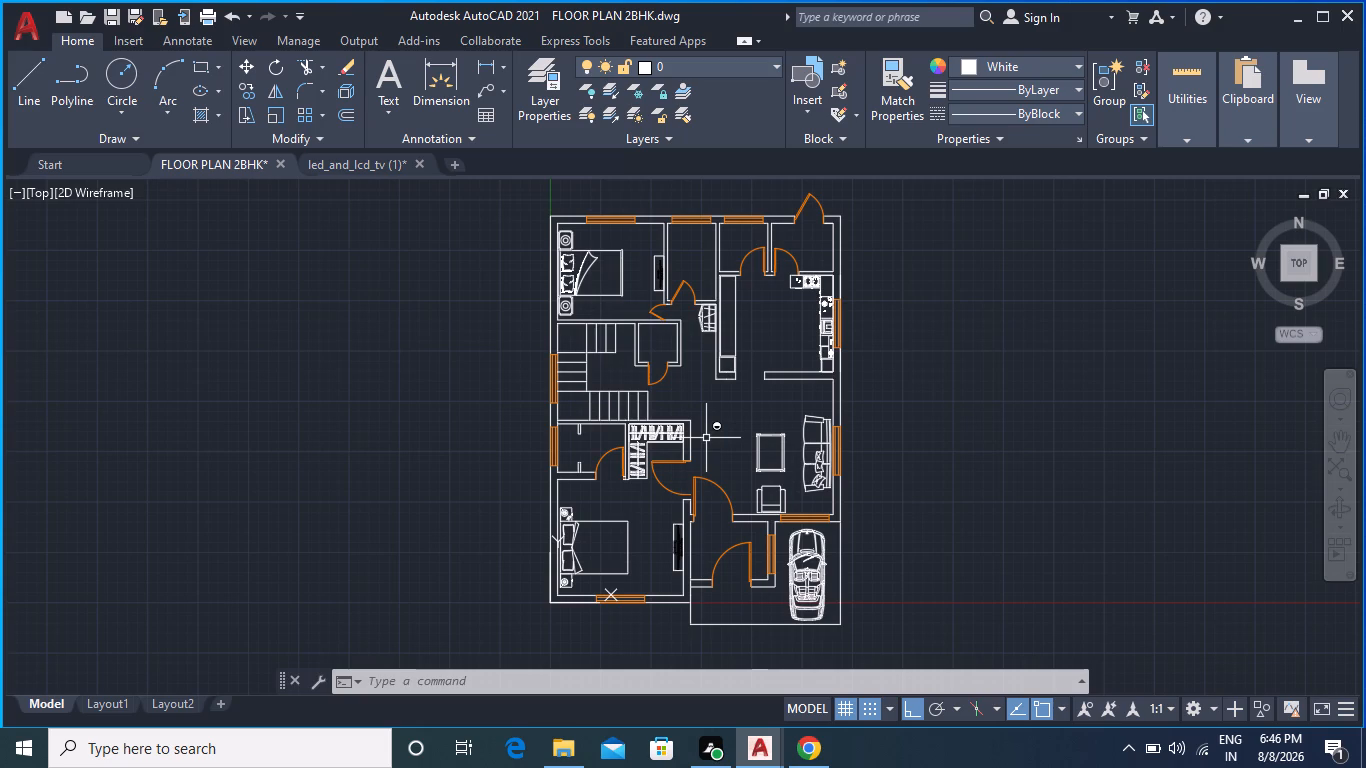
scroll(645, 514, up, 1)
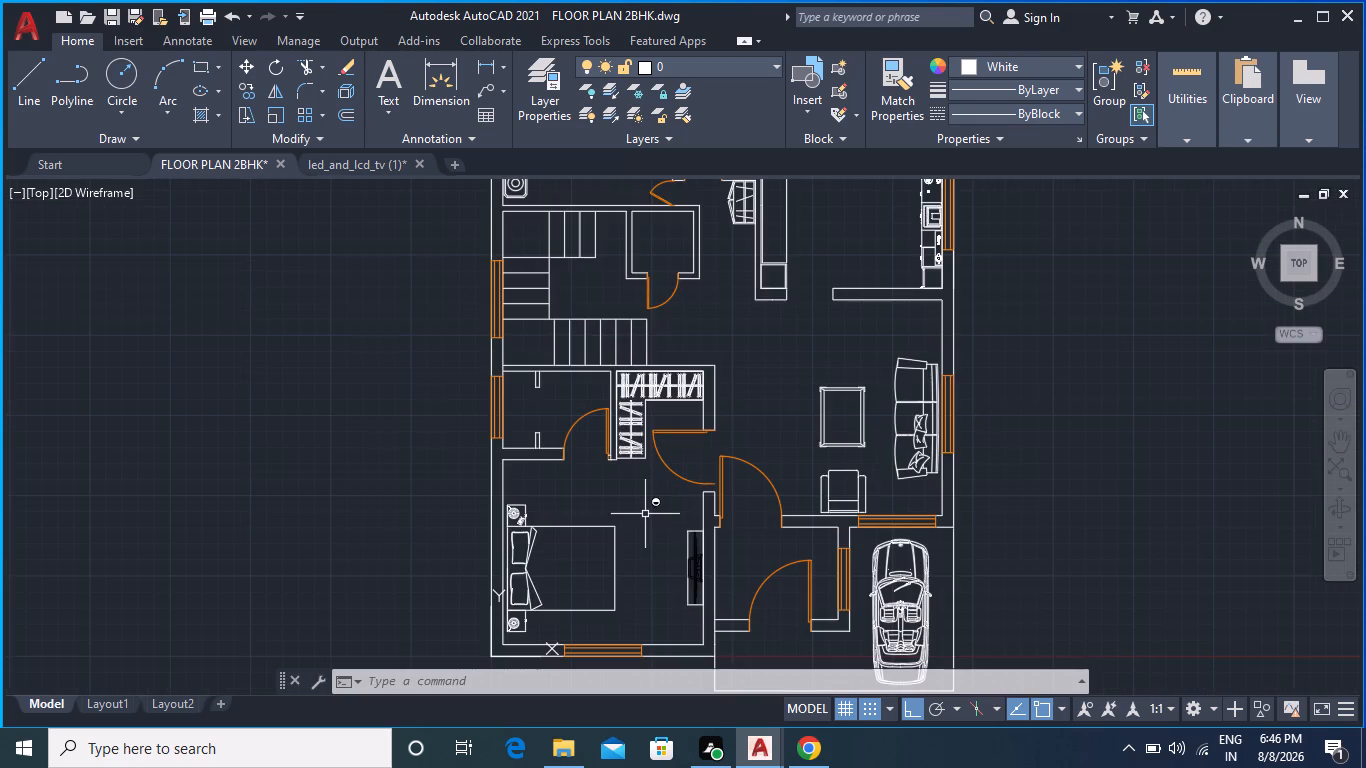
middle_drag(645, 514, 663, 468)
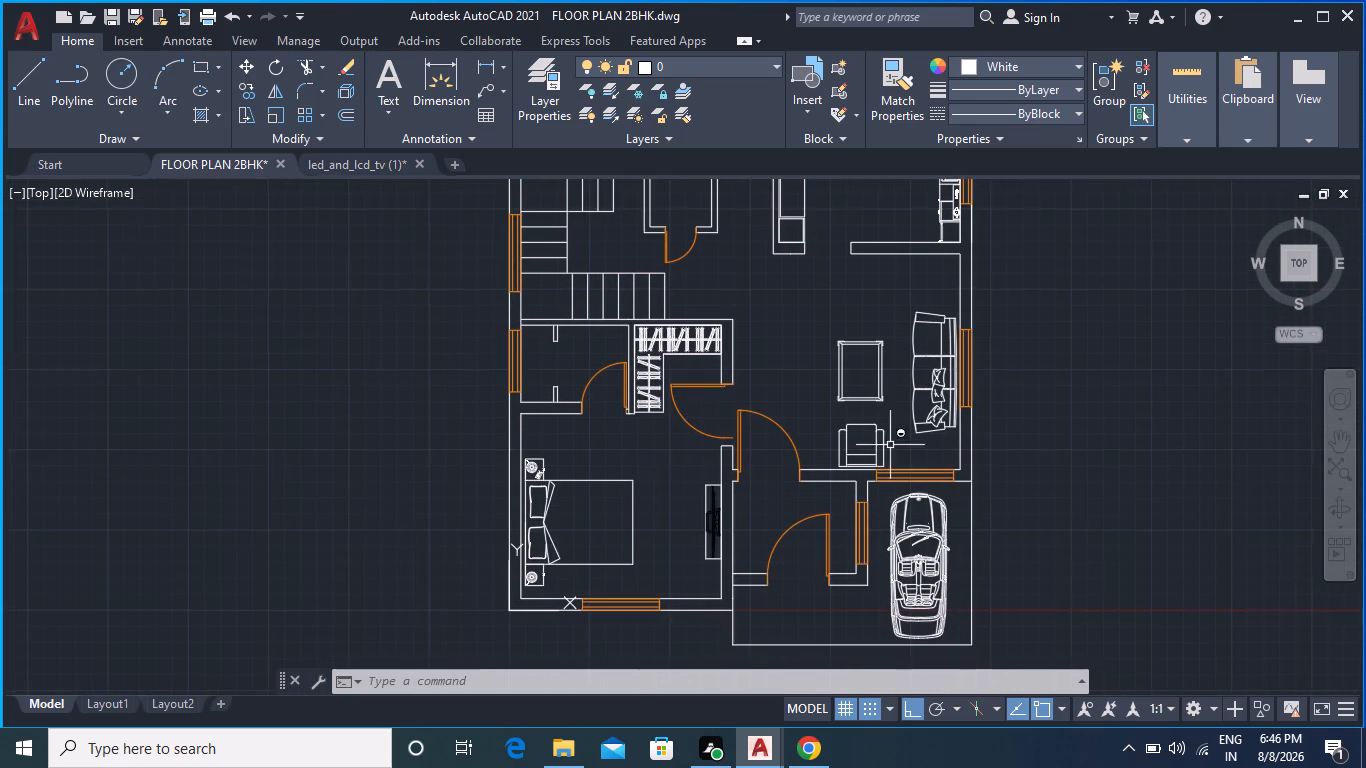
scroll(890, 444, up, 1)
middle_drag(890, 444, 831, 497)
scroll(827, 492, down, 1)
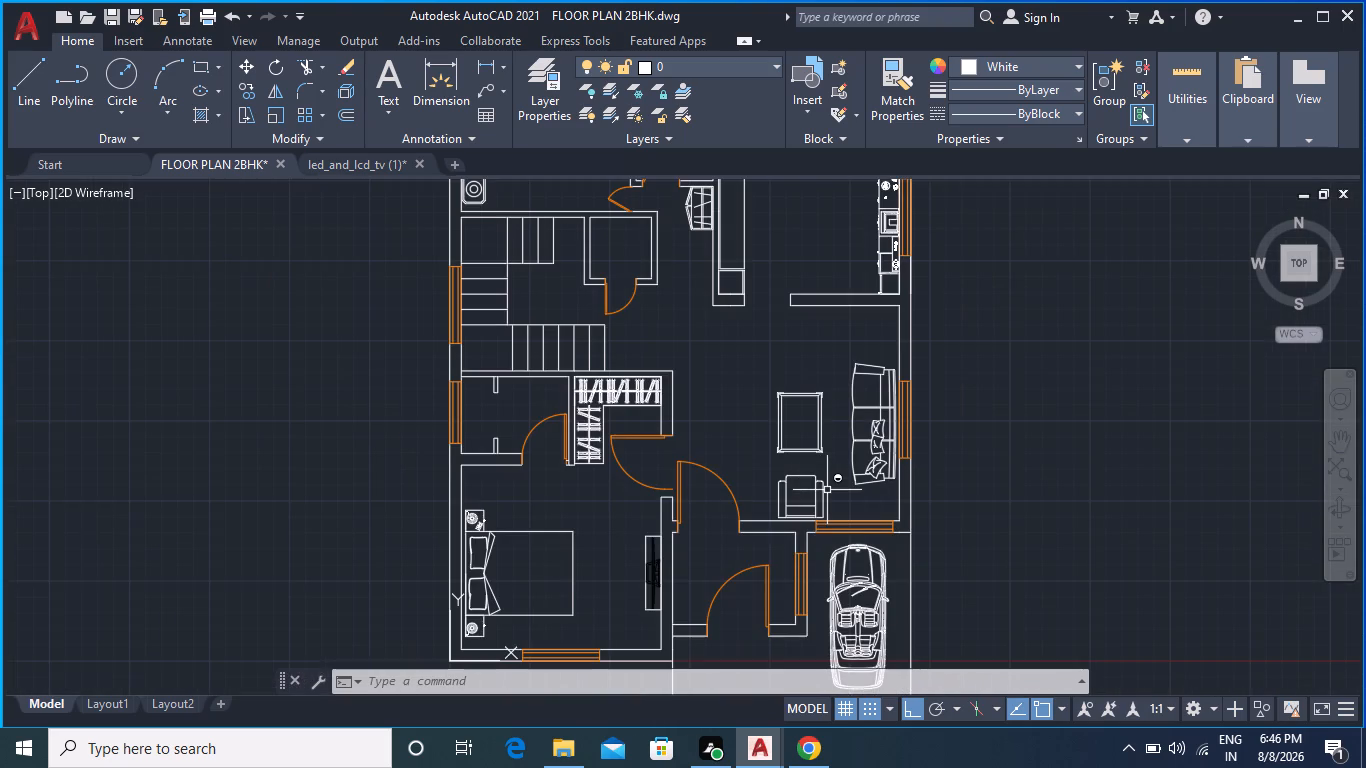
middle_drag(828, 483, 832, 539)
middle_drag(725, 431, 758, 492)
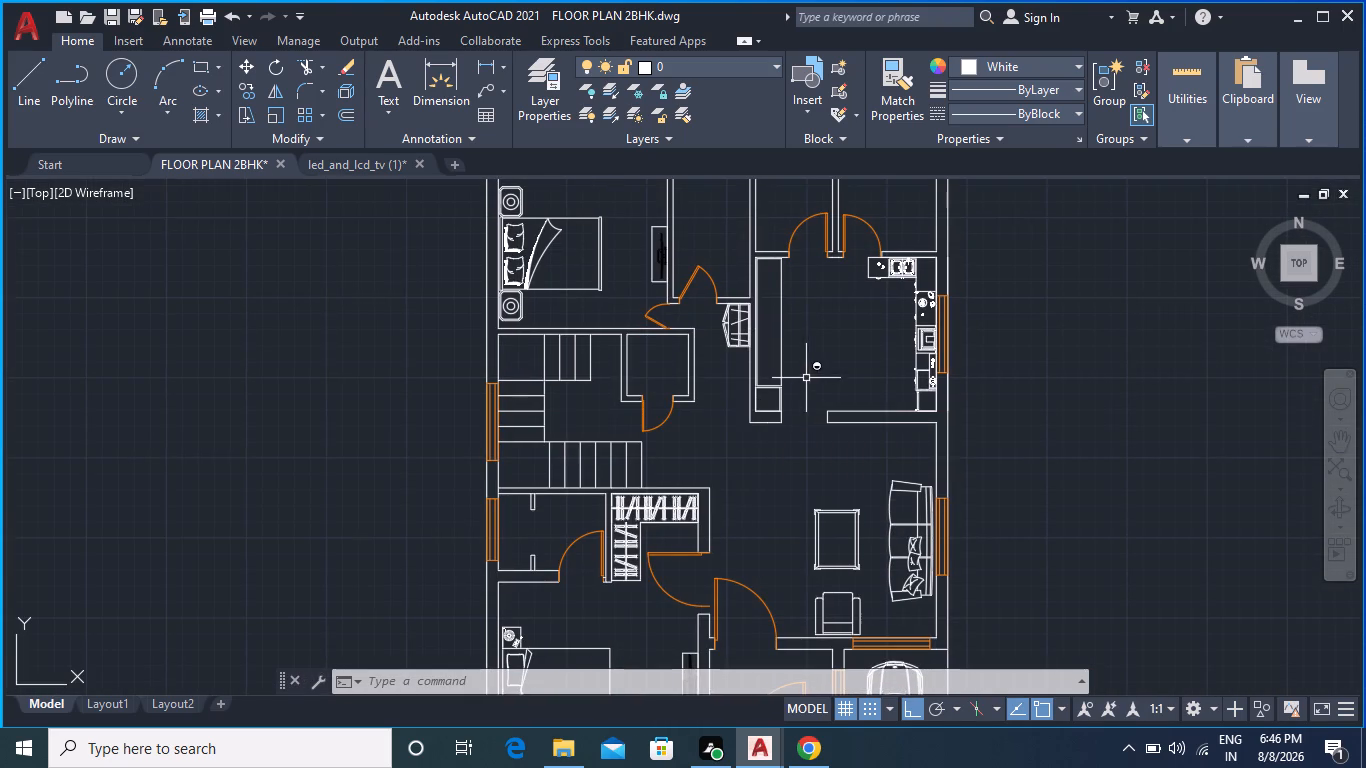
middle_drag(816, 370, 806, 464)
scroll(860, 304, up, 1)
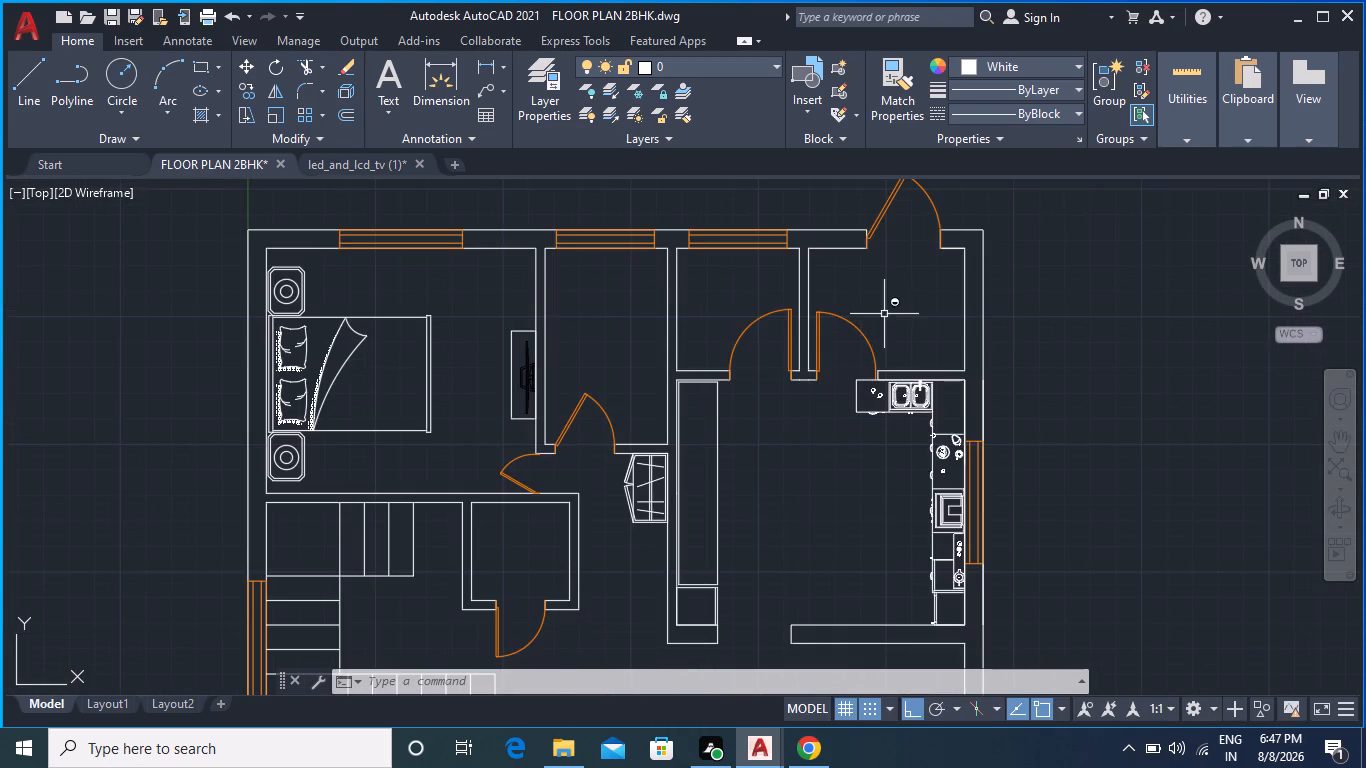
scroll(894, 311, up, 1)
middle_drag(899, 323, 759, 355)
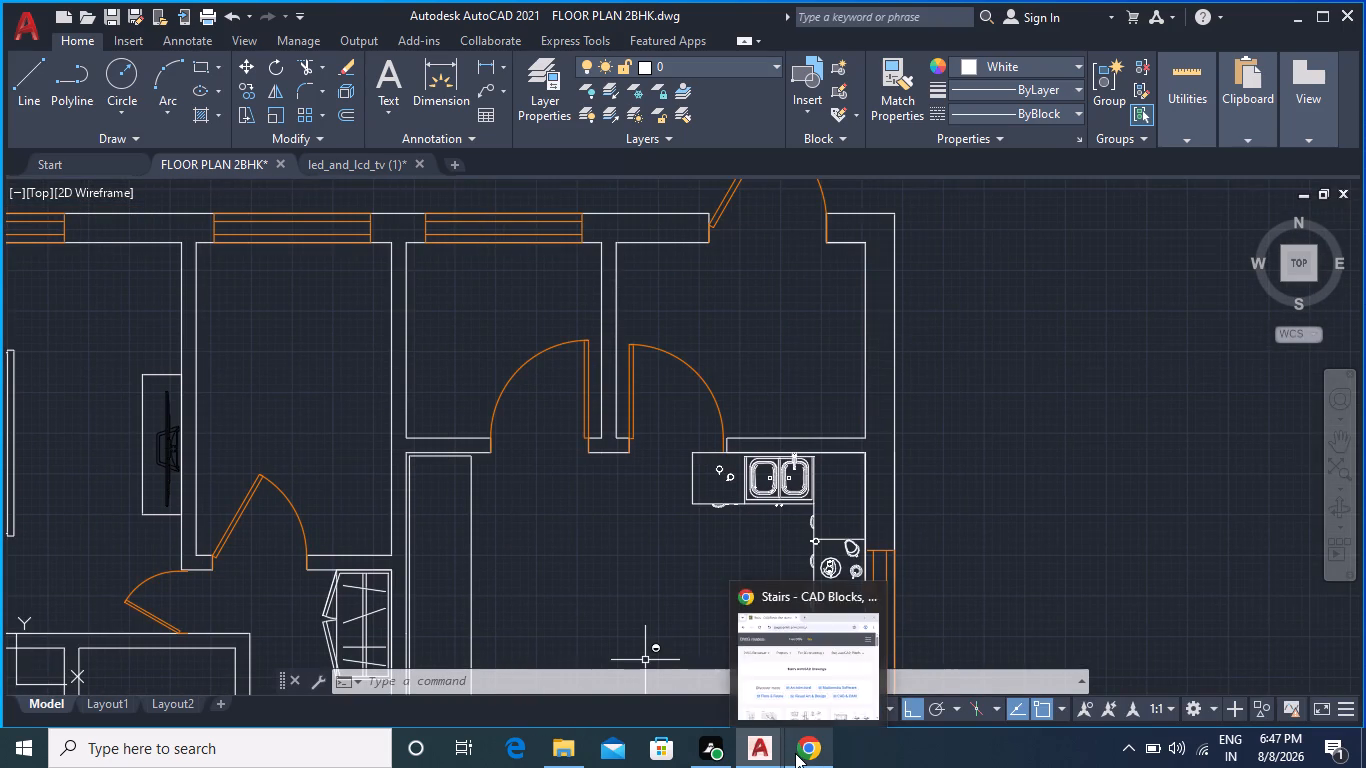
scroll(1020, 459, down, 1)
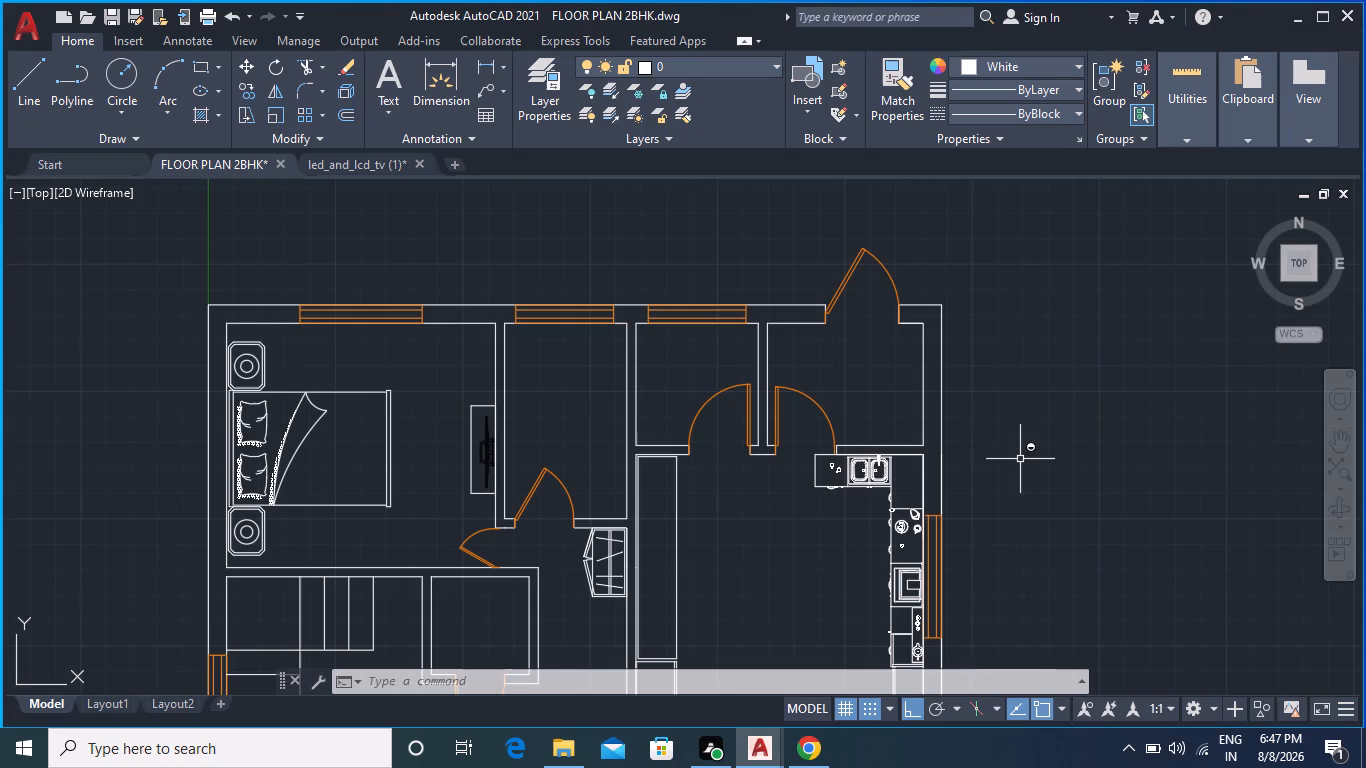
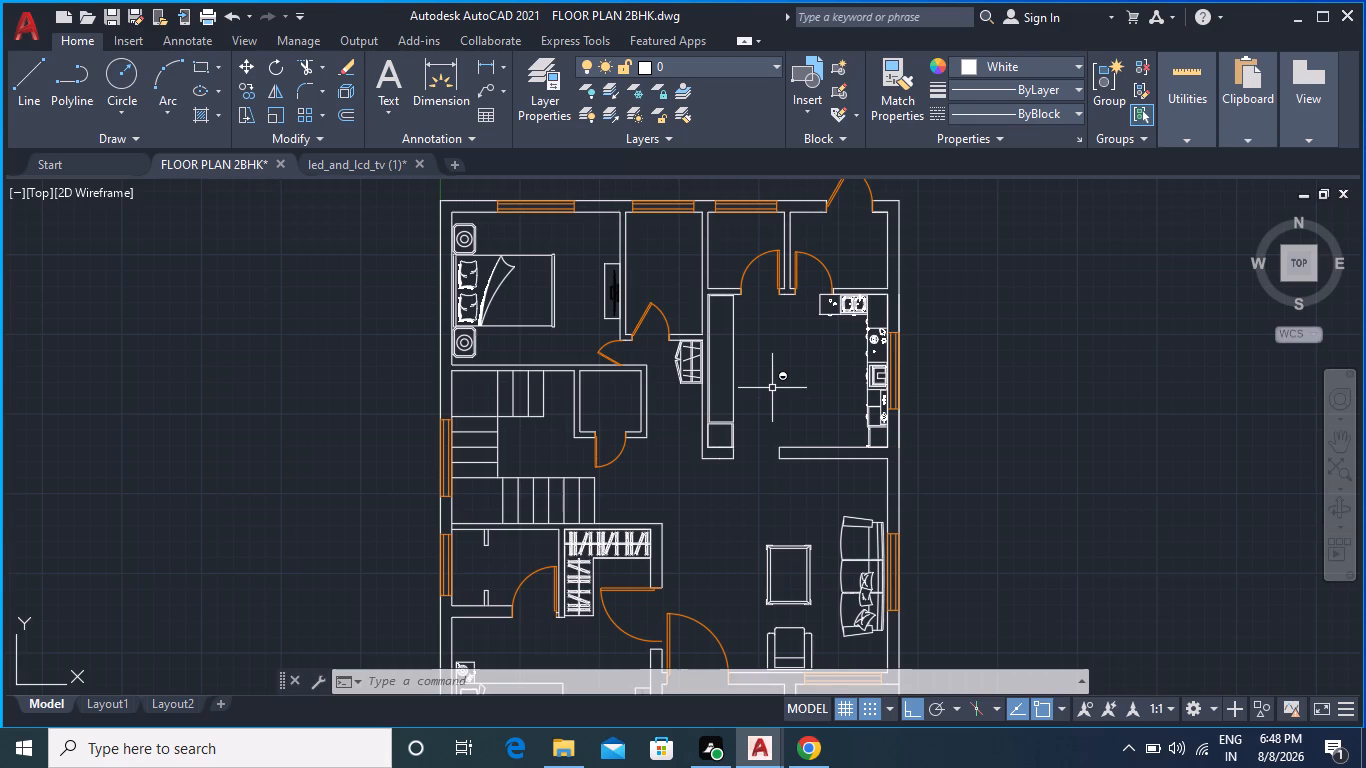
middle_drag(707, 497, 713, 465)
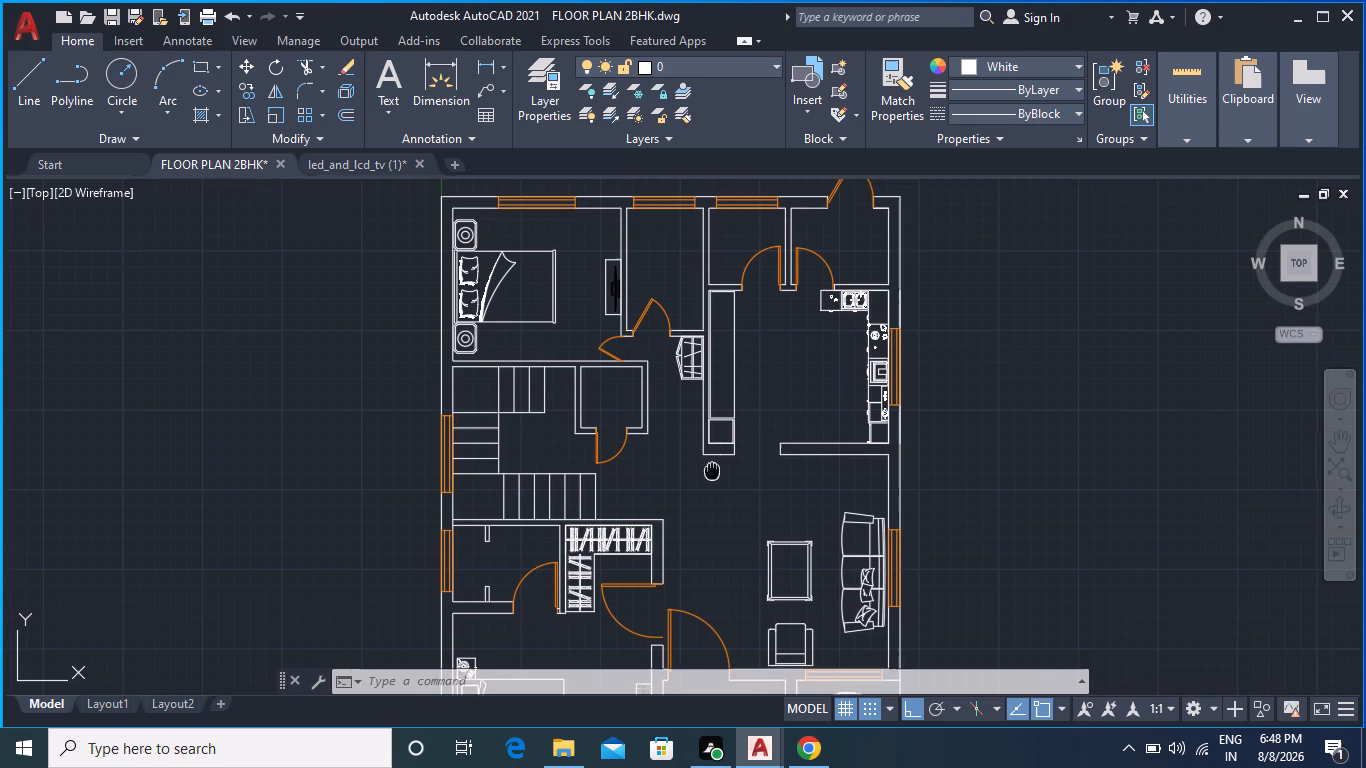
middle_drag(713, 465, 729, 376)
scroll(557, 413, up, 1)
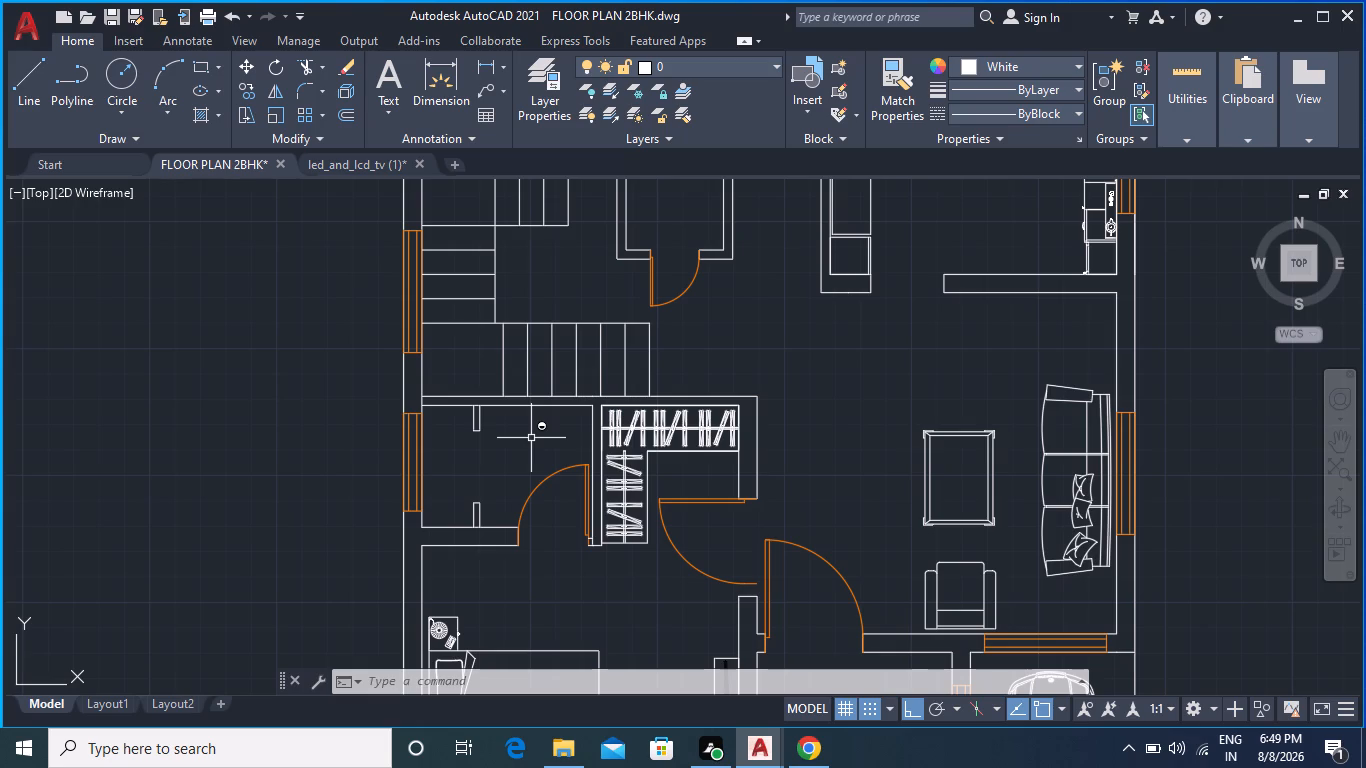
Close the led_and_lcd_tv (1) drawing without saving its changes.
click(421, 161)
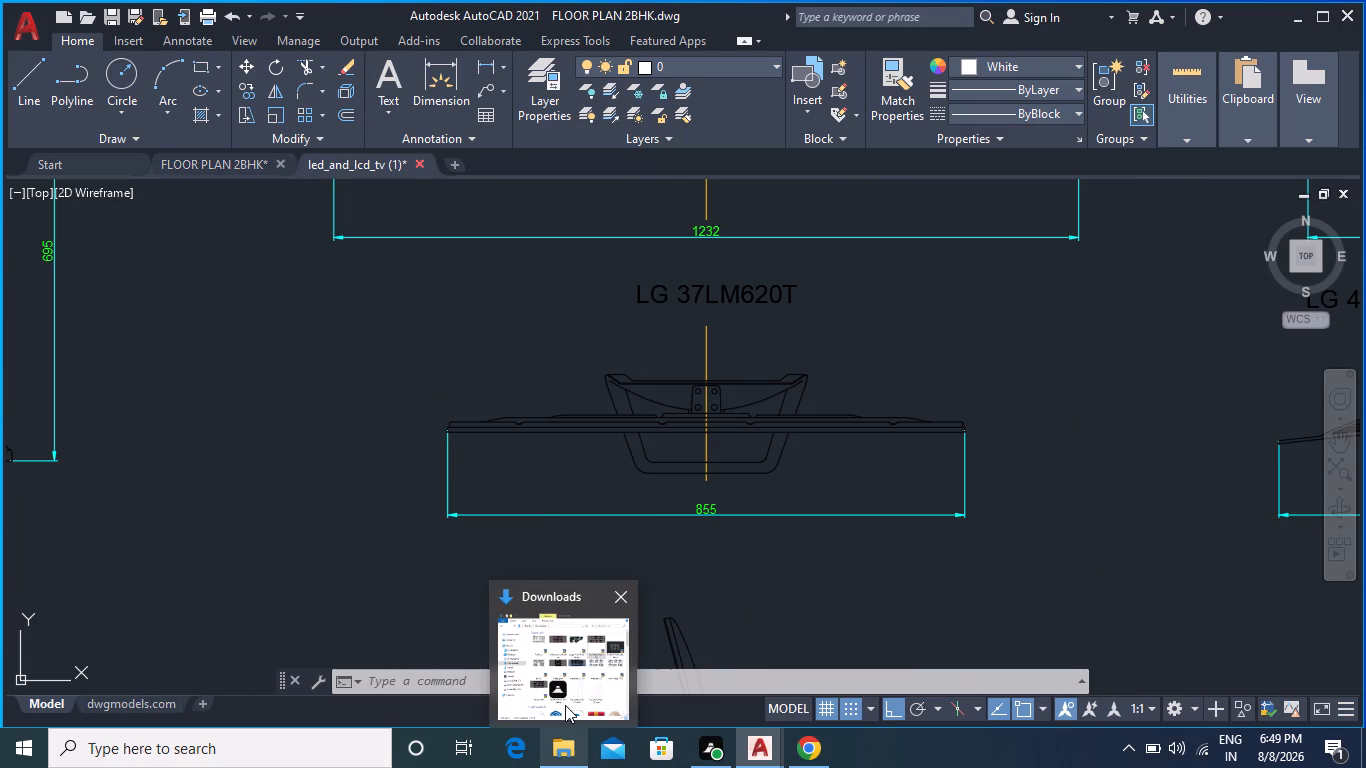
click(565, 704)
scroll(893, 221, up, 2)
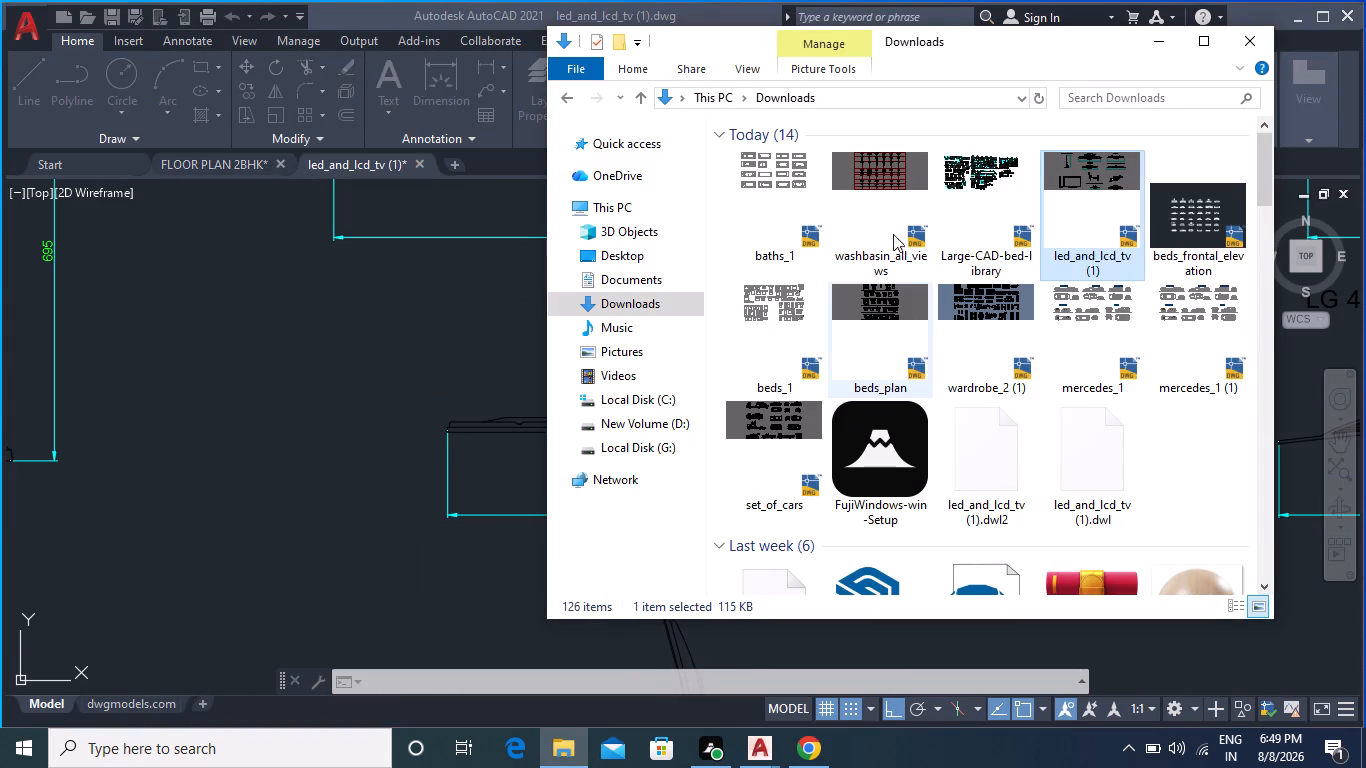
scroll(883, 261, up, 3)
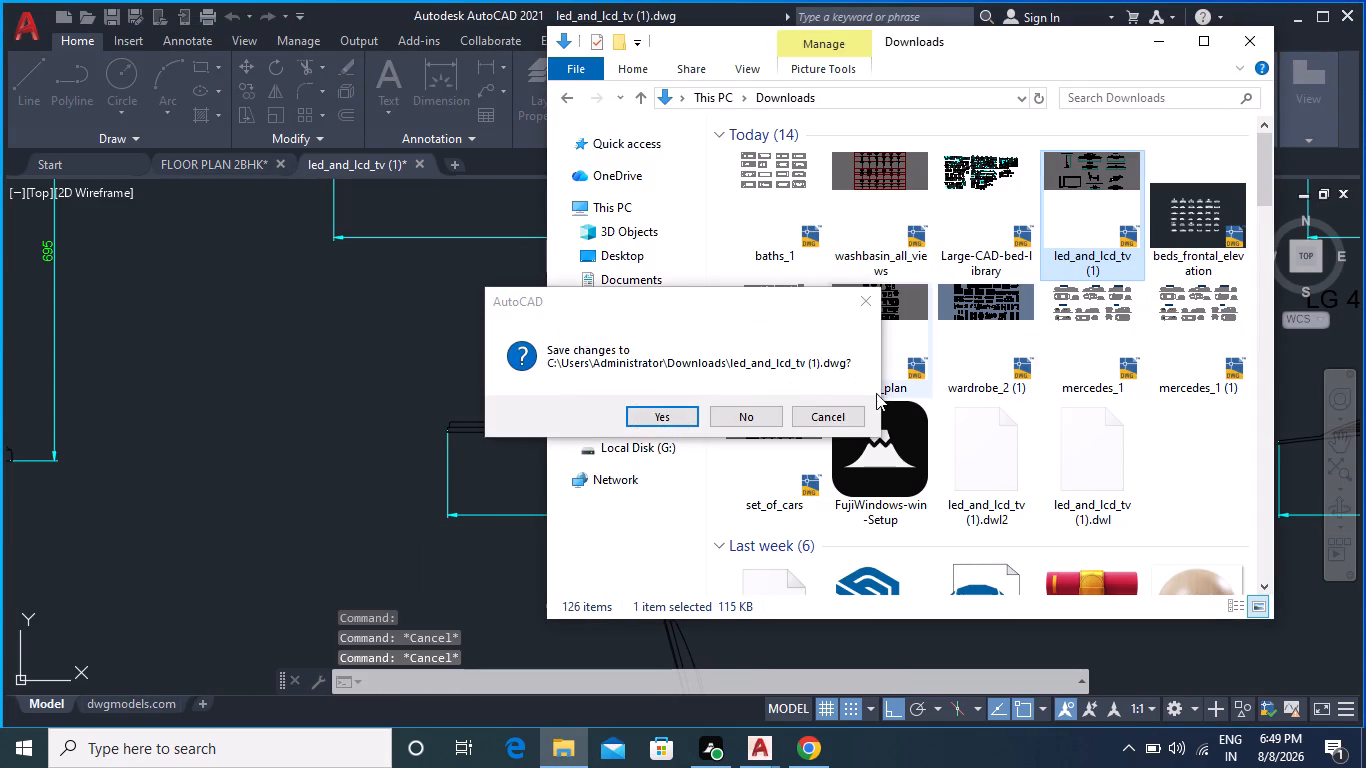
click(764, 420)
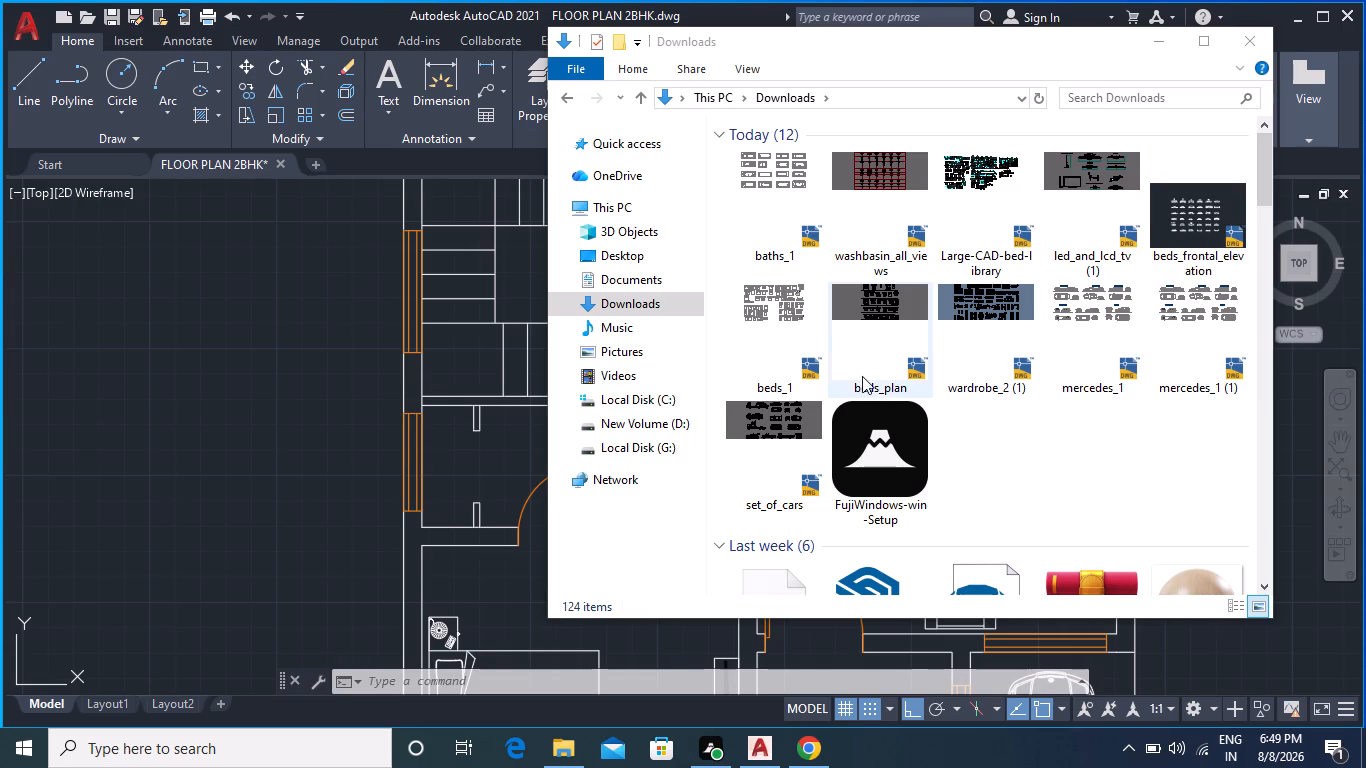
Find the toilets drawing among the CAD block files in the Downloads folder and open it in AutoCAD.
scroll(831, 417, down, 2)
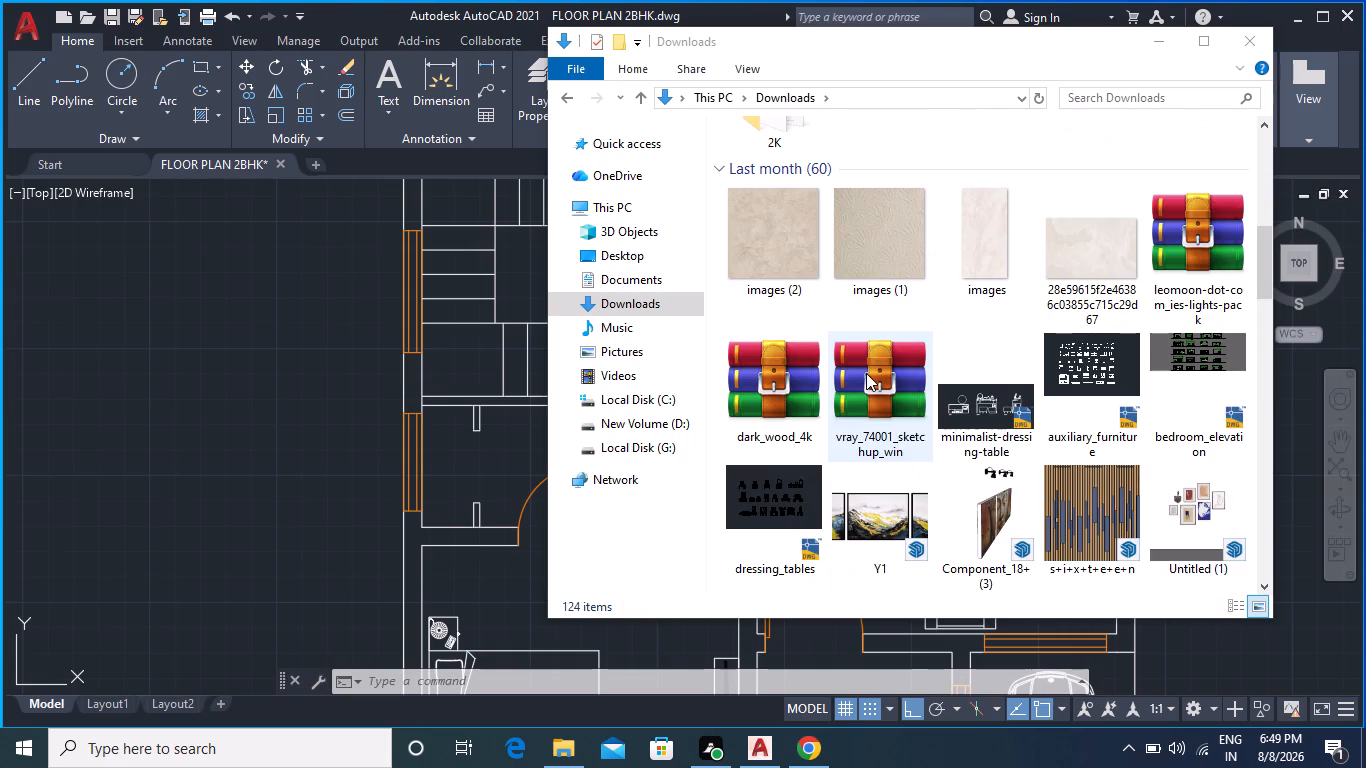
scroll(1131, 435, down, 1)
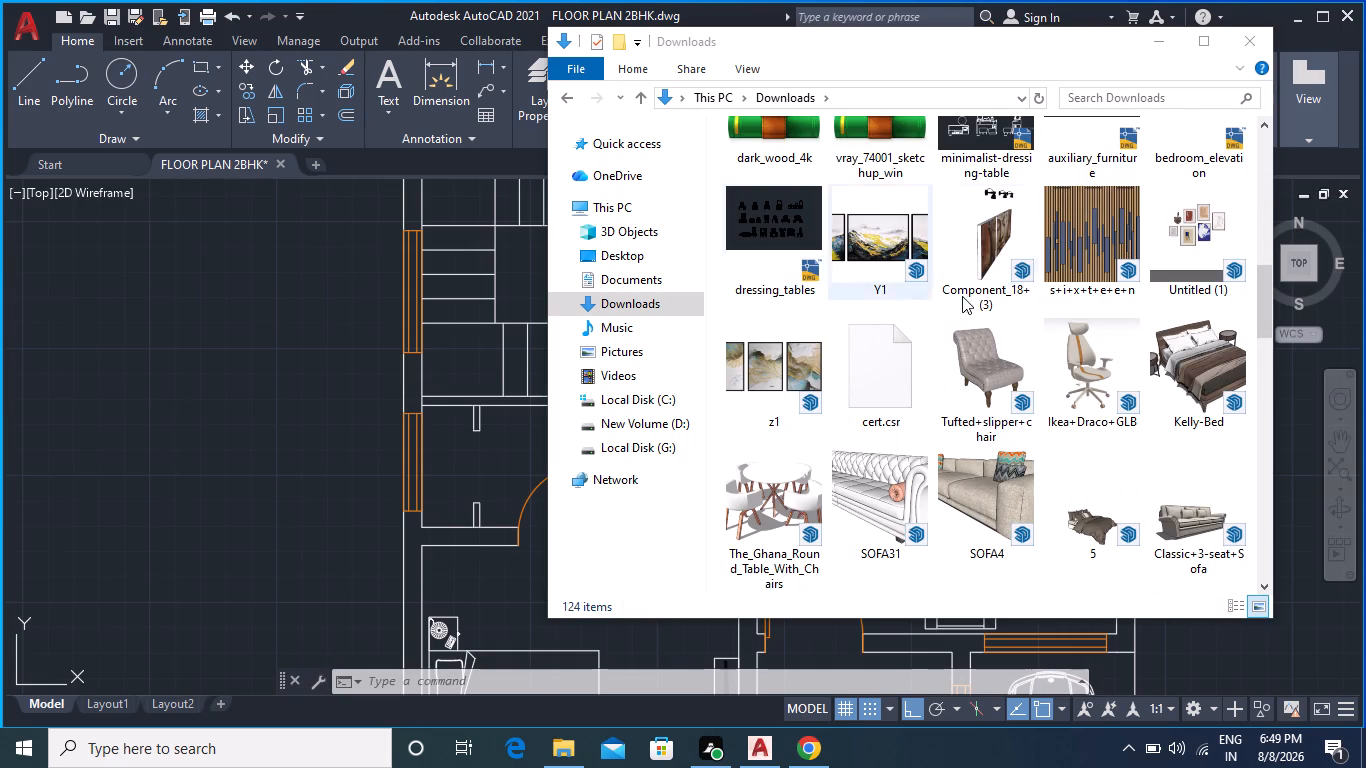
scroll(1059, 296, down, 2)
scroll(946, 481, down, 5)
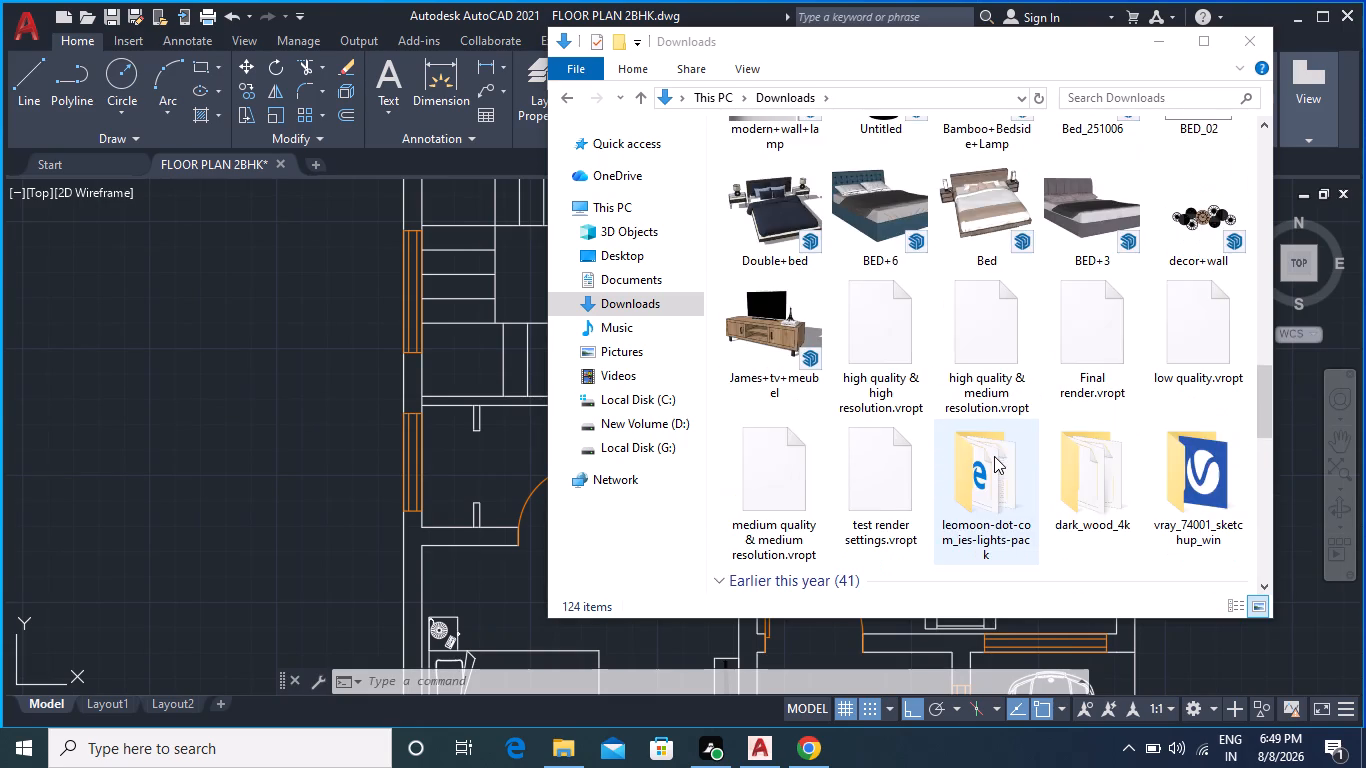
scroll(994, 456, down, 3)
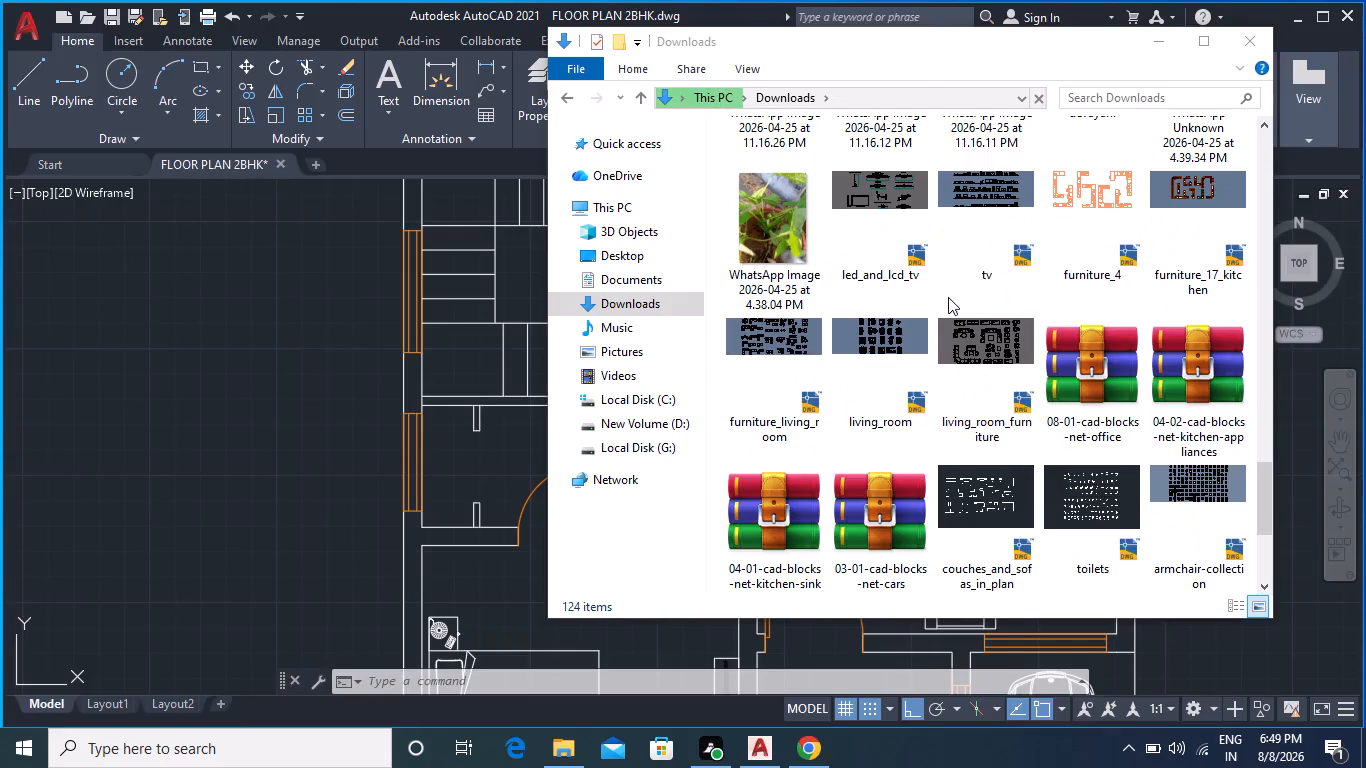
scroll(939, 271, up, 1)
scroll(941, 274, down, 1)
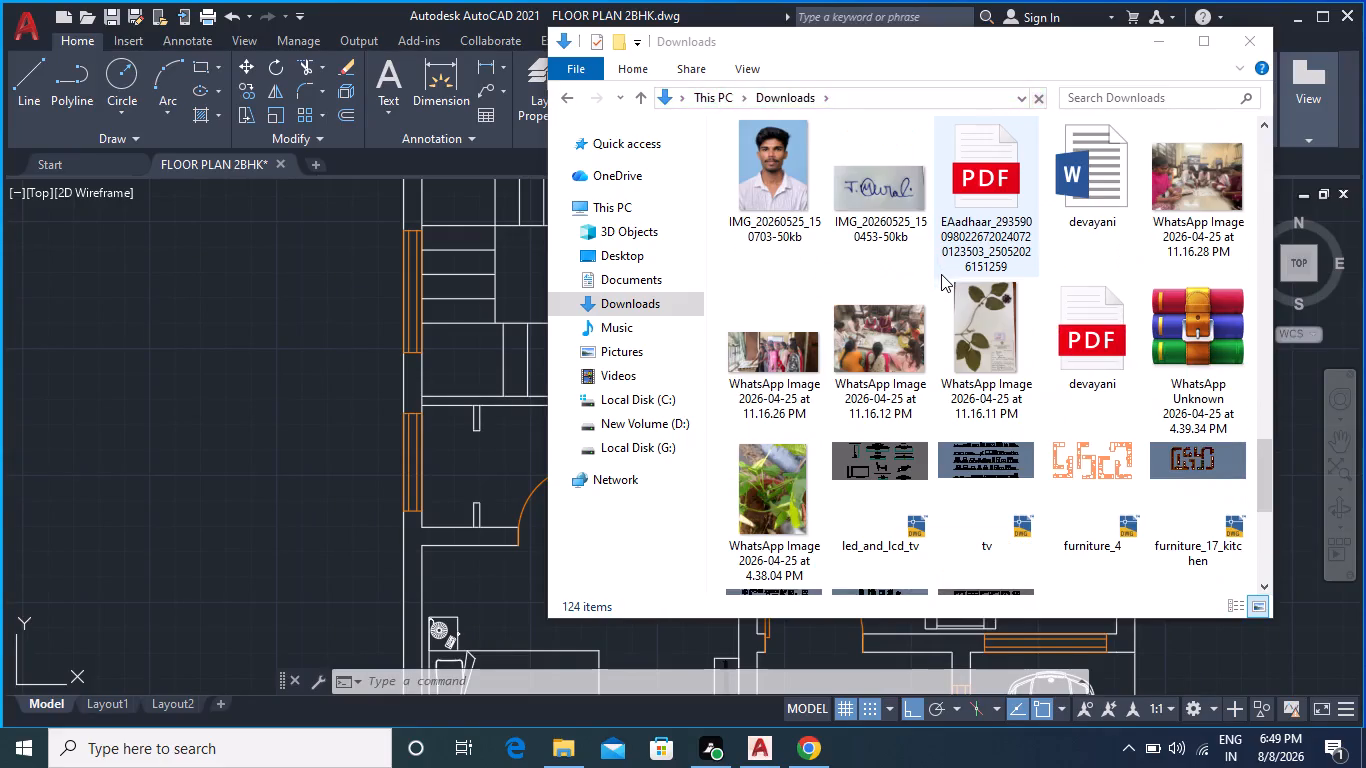
scroll(941, 274, down, 1)
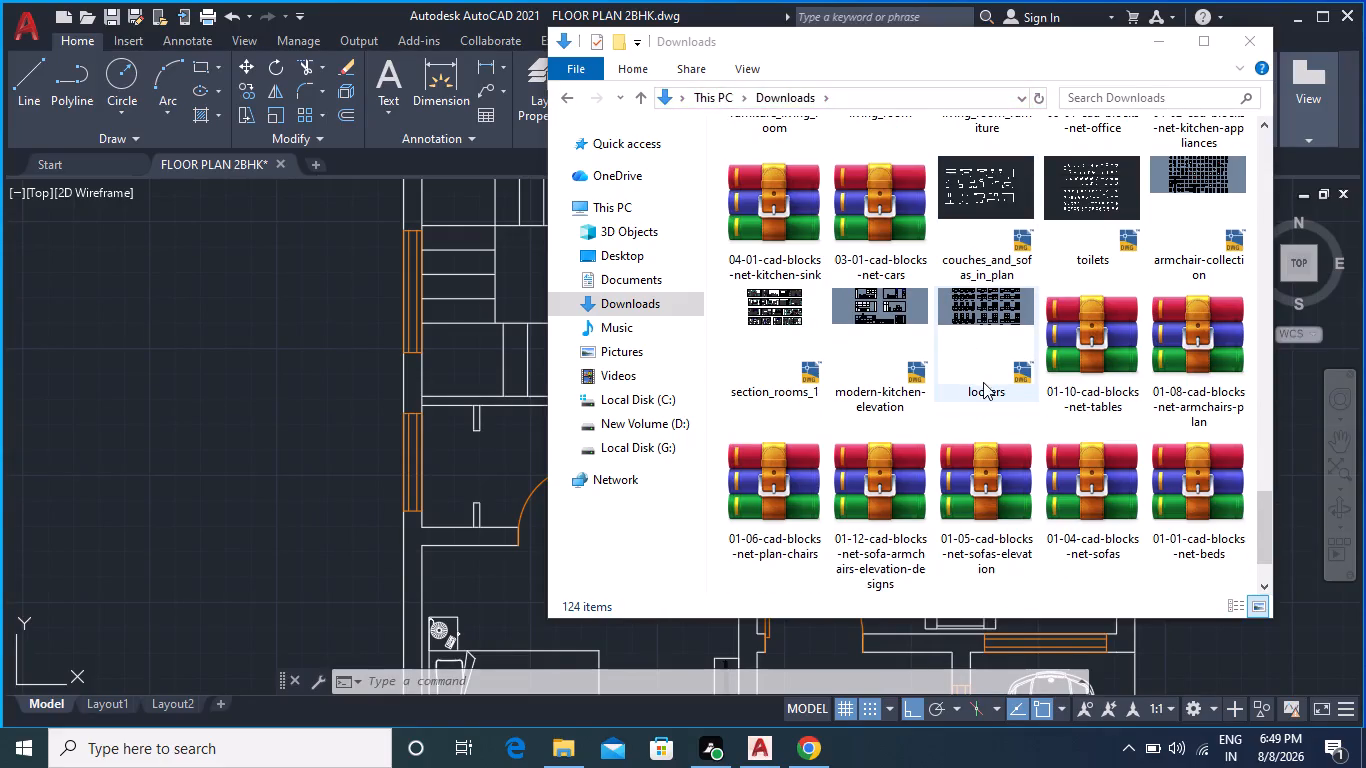
scroll(960, 393, down, 3)
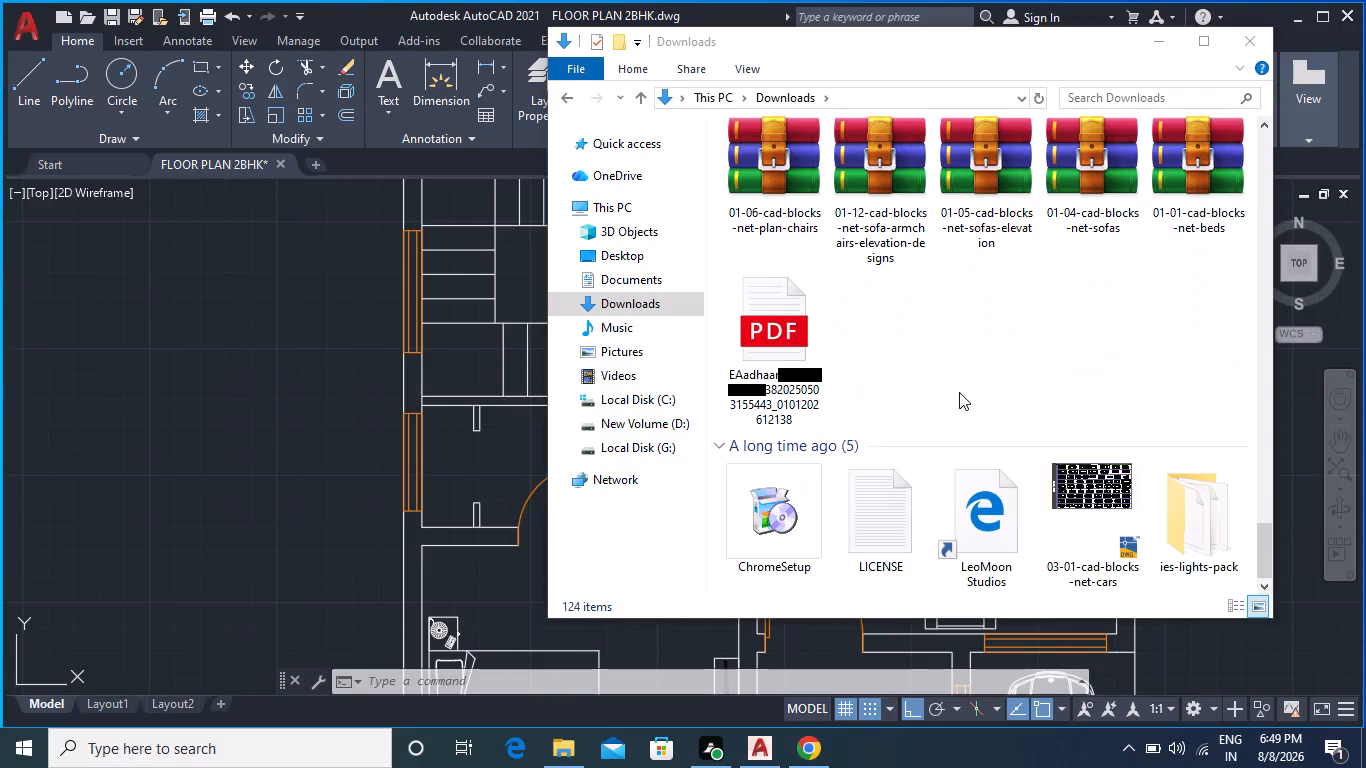
scroll(1099, 504, down, 3)
scroll(1051, 444, up, 2)
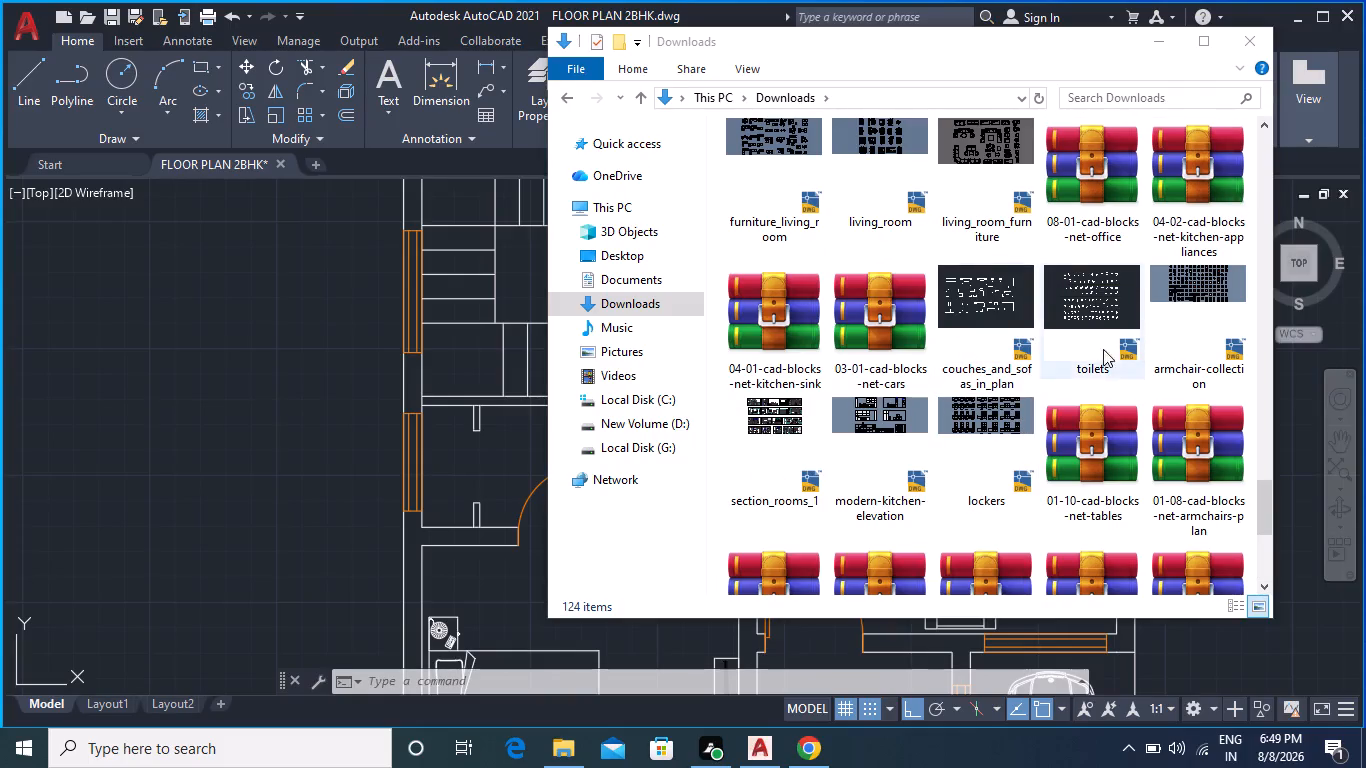
click(1090, 324)
right_click(1112, 316)
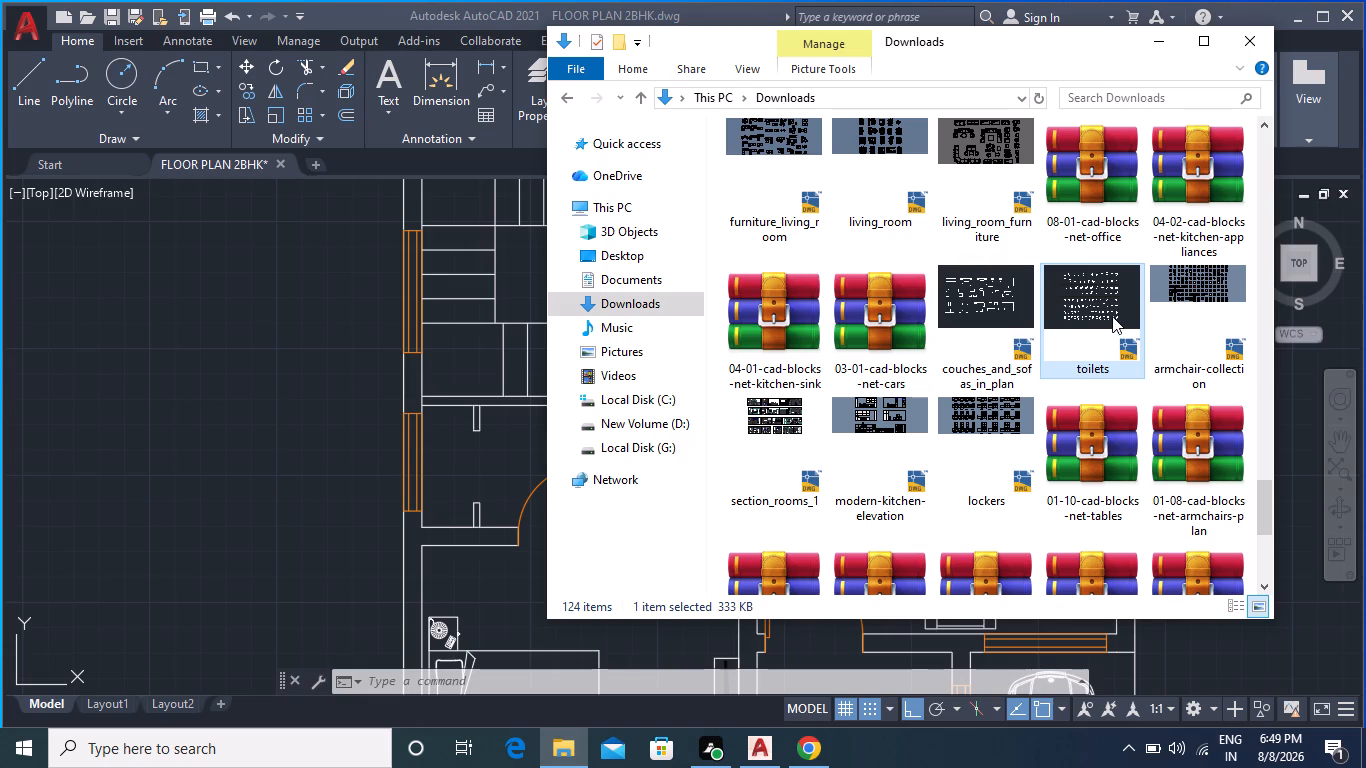
click(1135, 388)
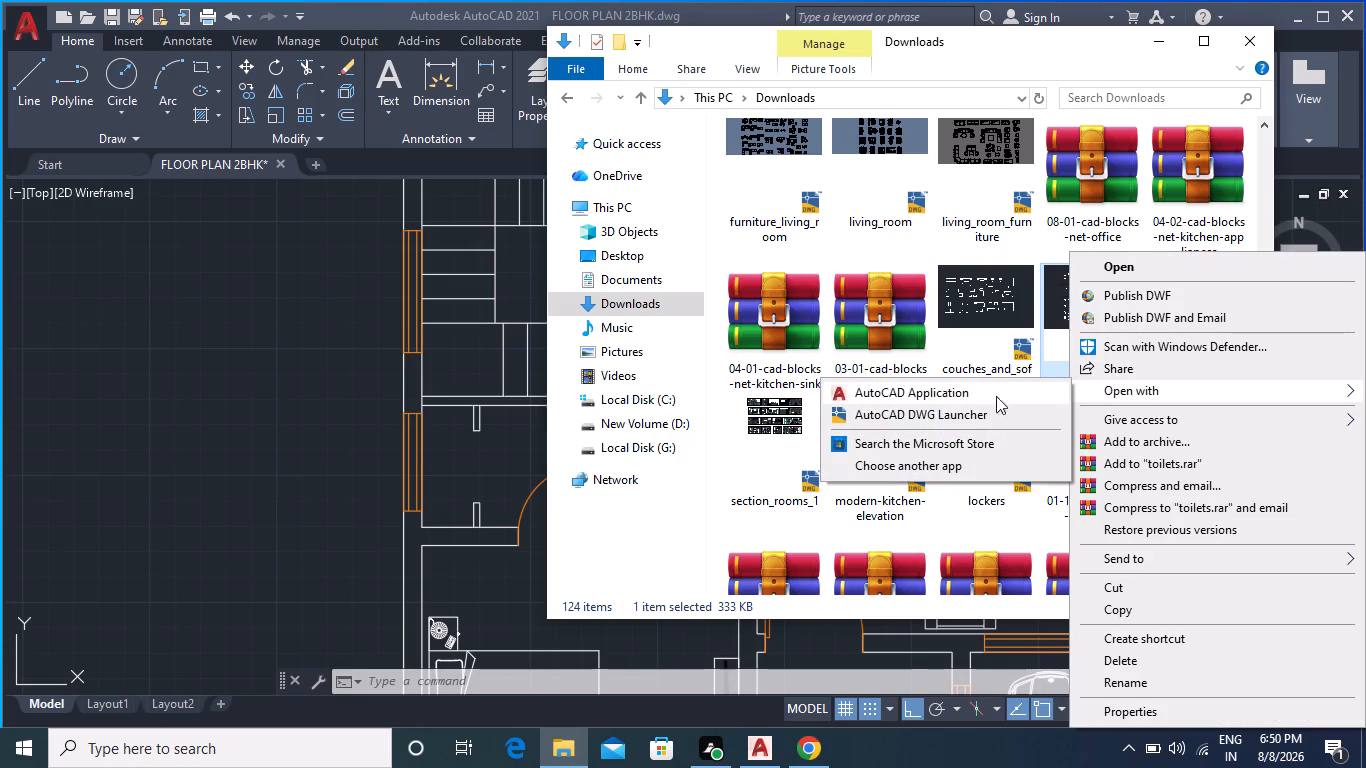
click(959, 388)
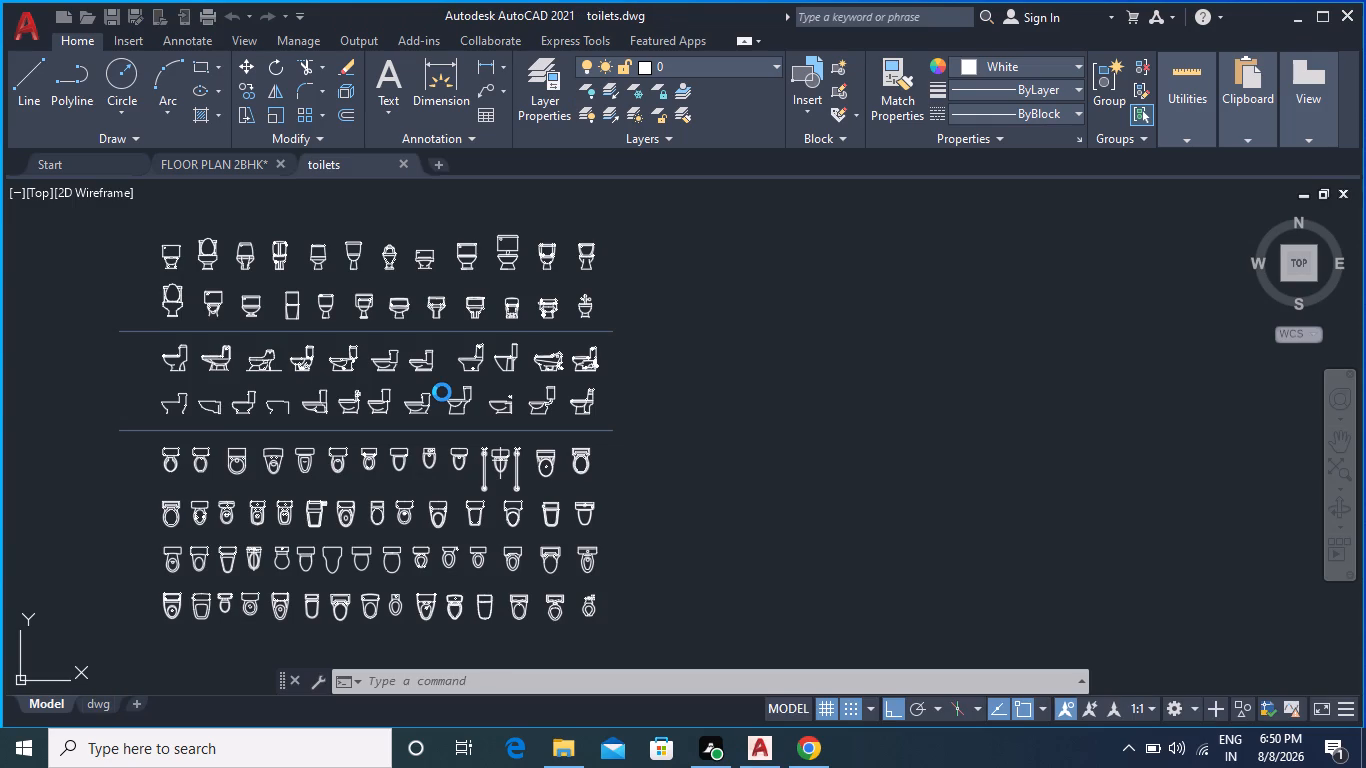
Copy the third toilet in the top row of plan-view toilets, the one with a rectangular cistern and circular bowl.
scroll(426, 481, up, 1)
middle_drag(373, 480, 745, 453)
scroll(712, 454, down, 1)
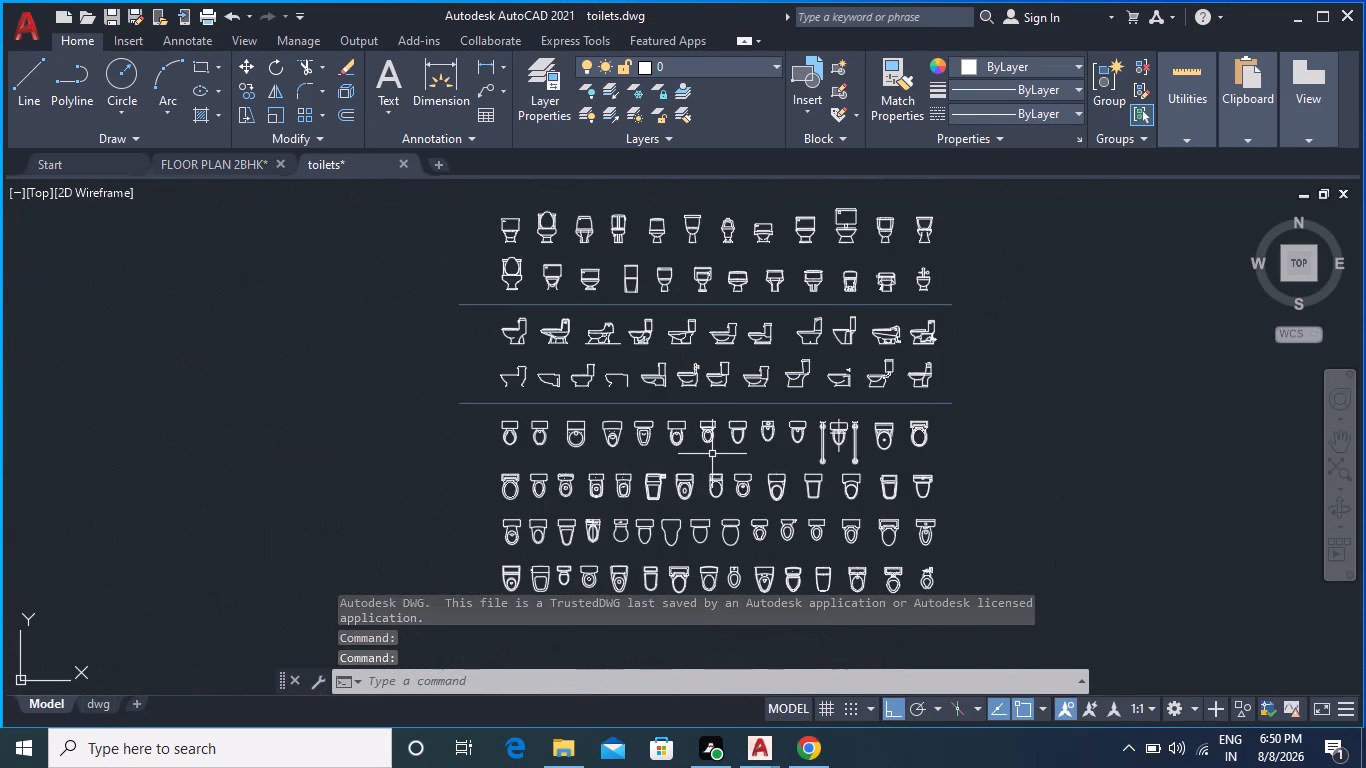
middle_drag(739, 469, 733, 383)
scroll(583, 374, up, 2)
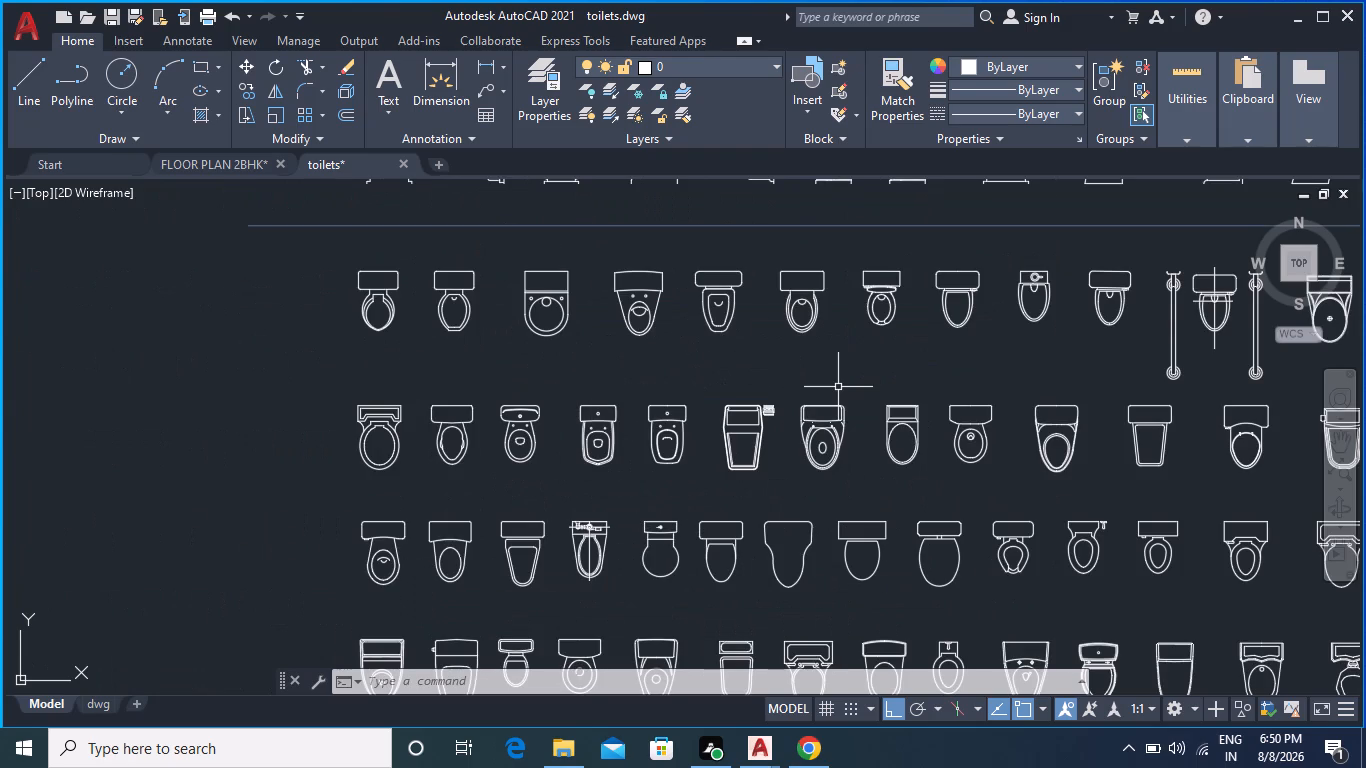
scroll(840, 386, down, 1)
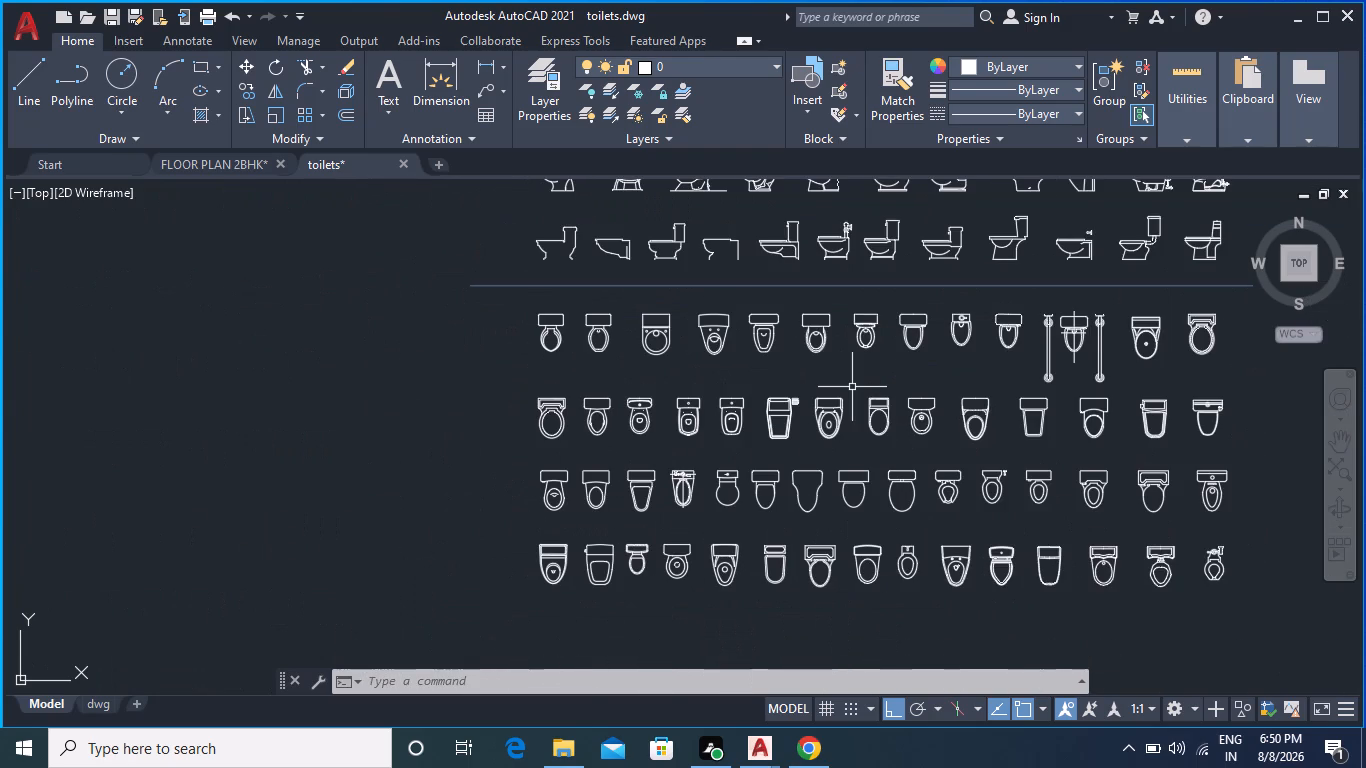
middle_drag(847, 386, 788, 374)
scroll(513, 346, up, 1)
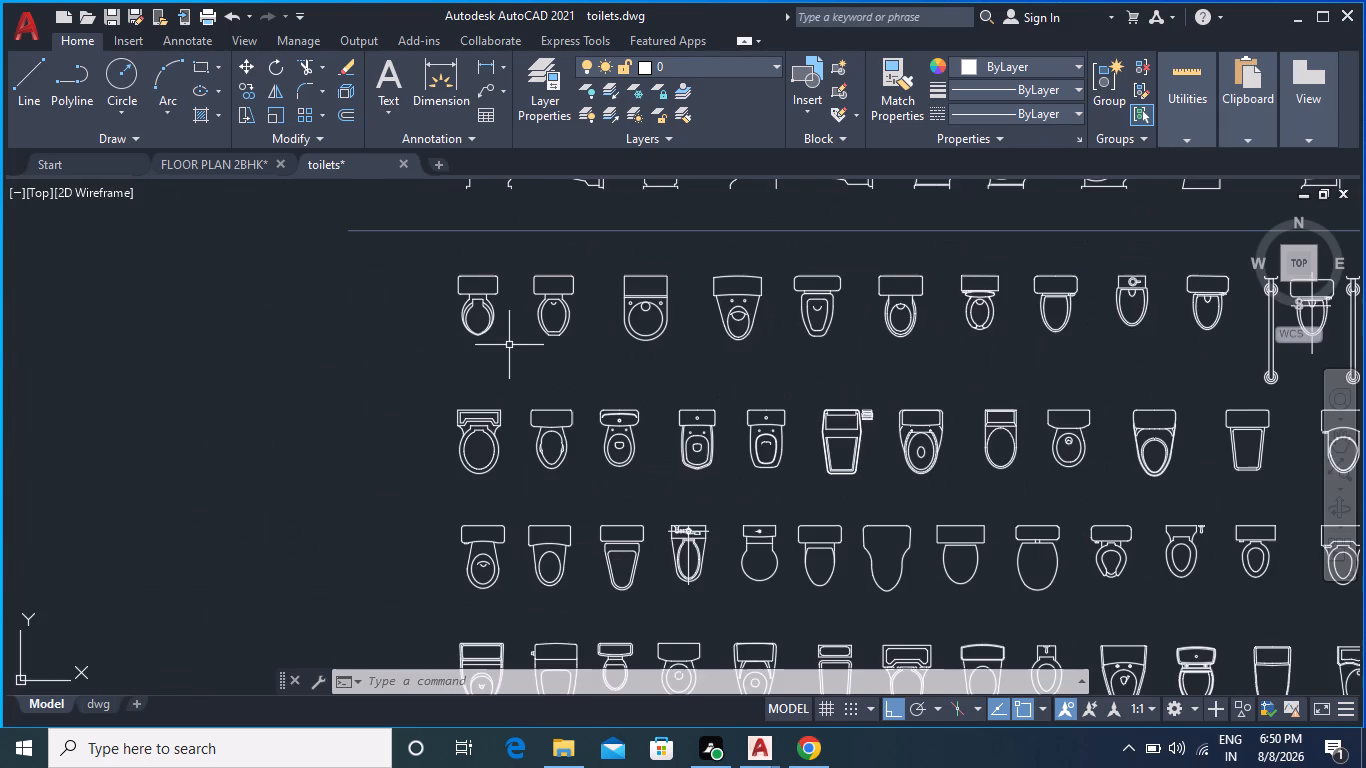
scroll(627, 330, up, 1)
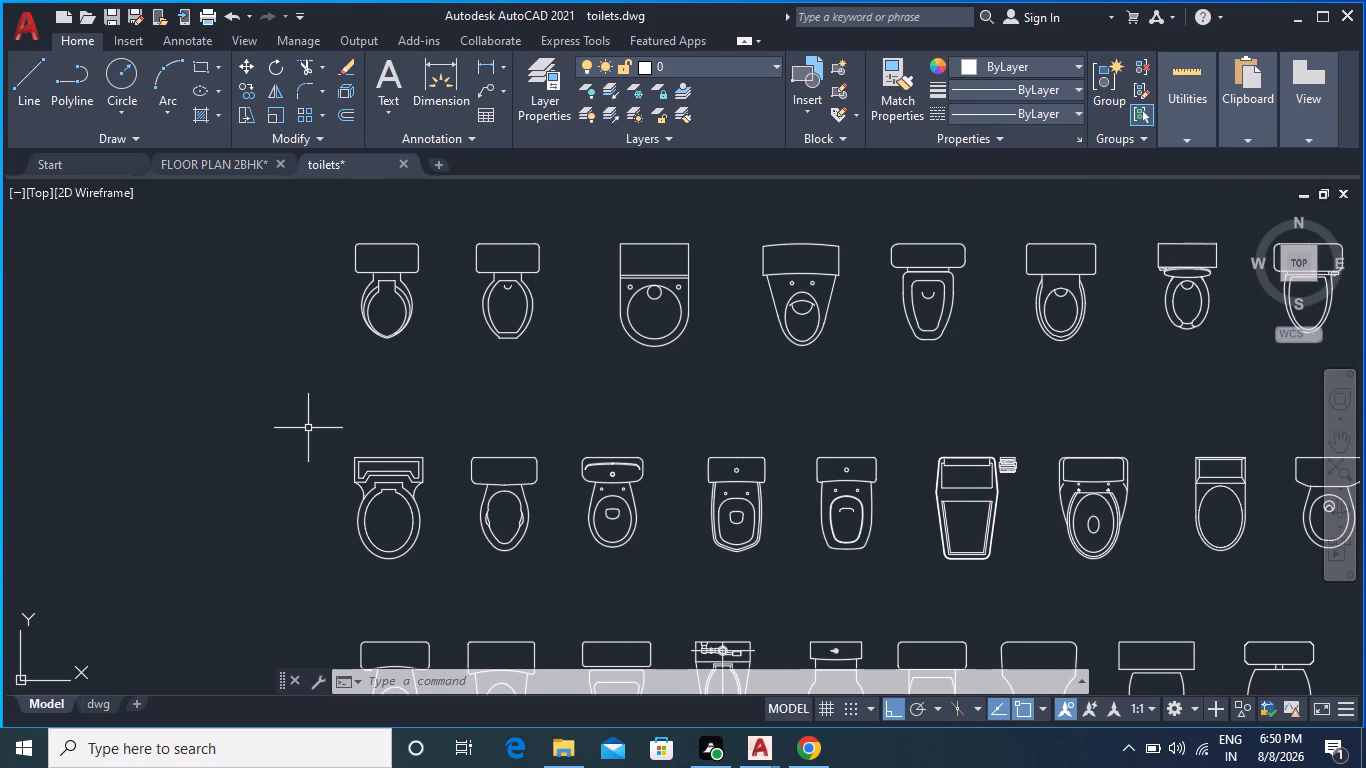
click(612, 225)
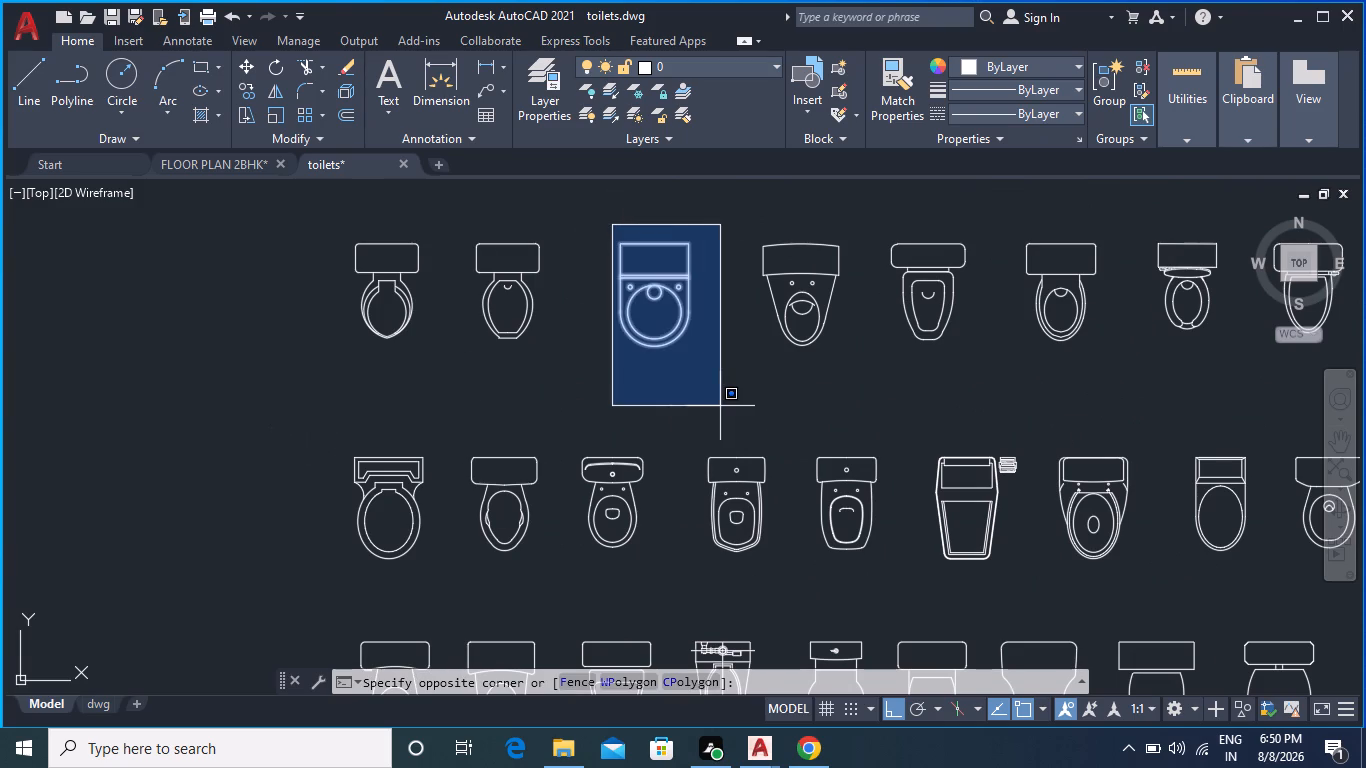
click(721, 406)
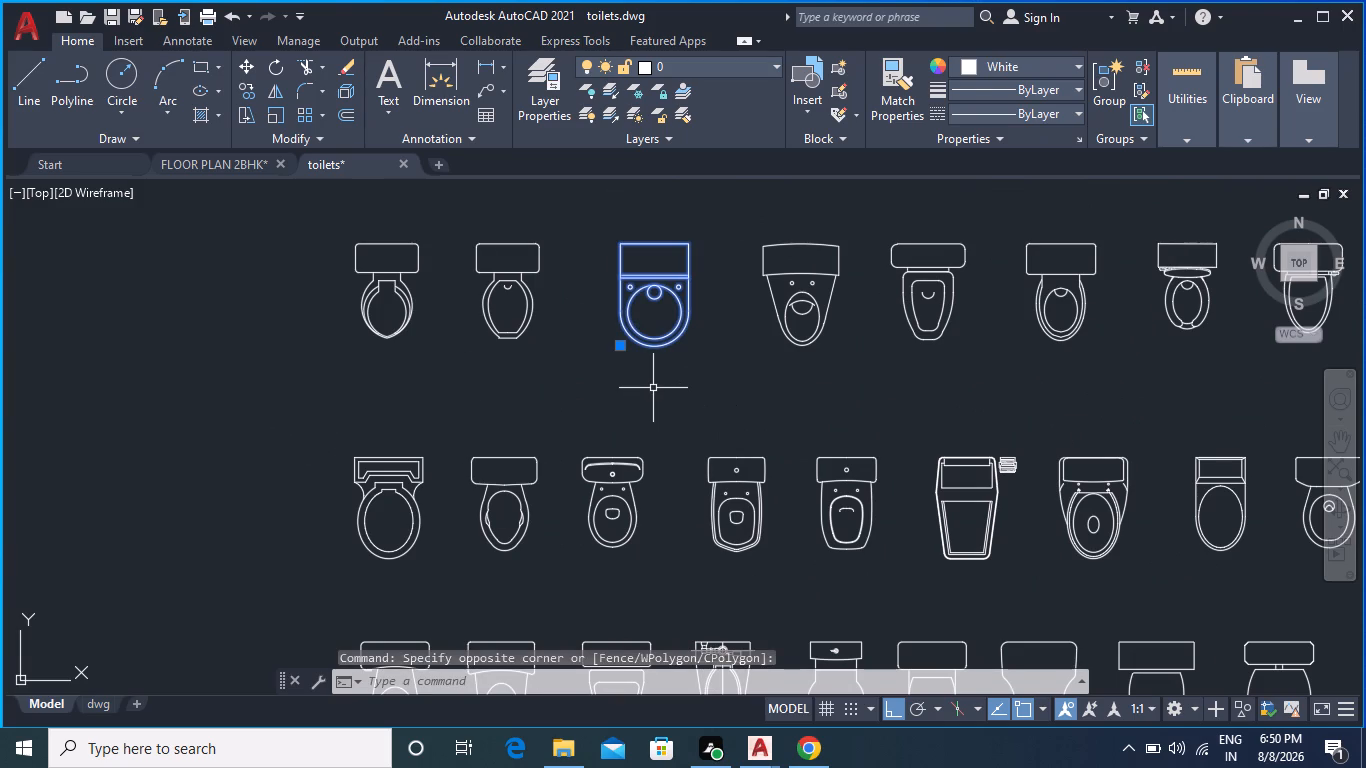
key(ctrl+c)
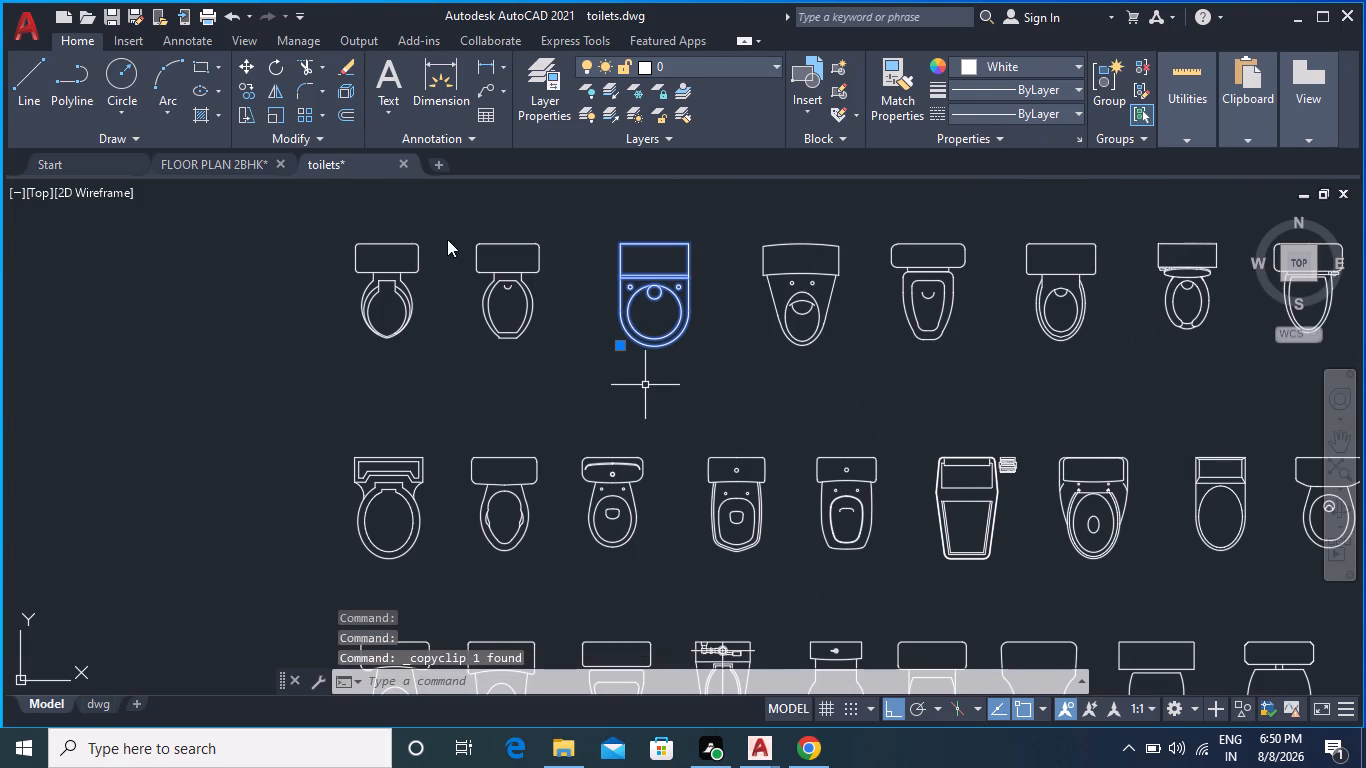
Paste the copied toilet into the FLOOR PLAN 2BHK drawing, in the empty area just west of the house.
click(185, 165)
scroll(609, 429, down, 1)
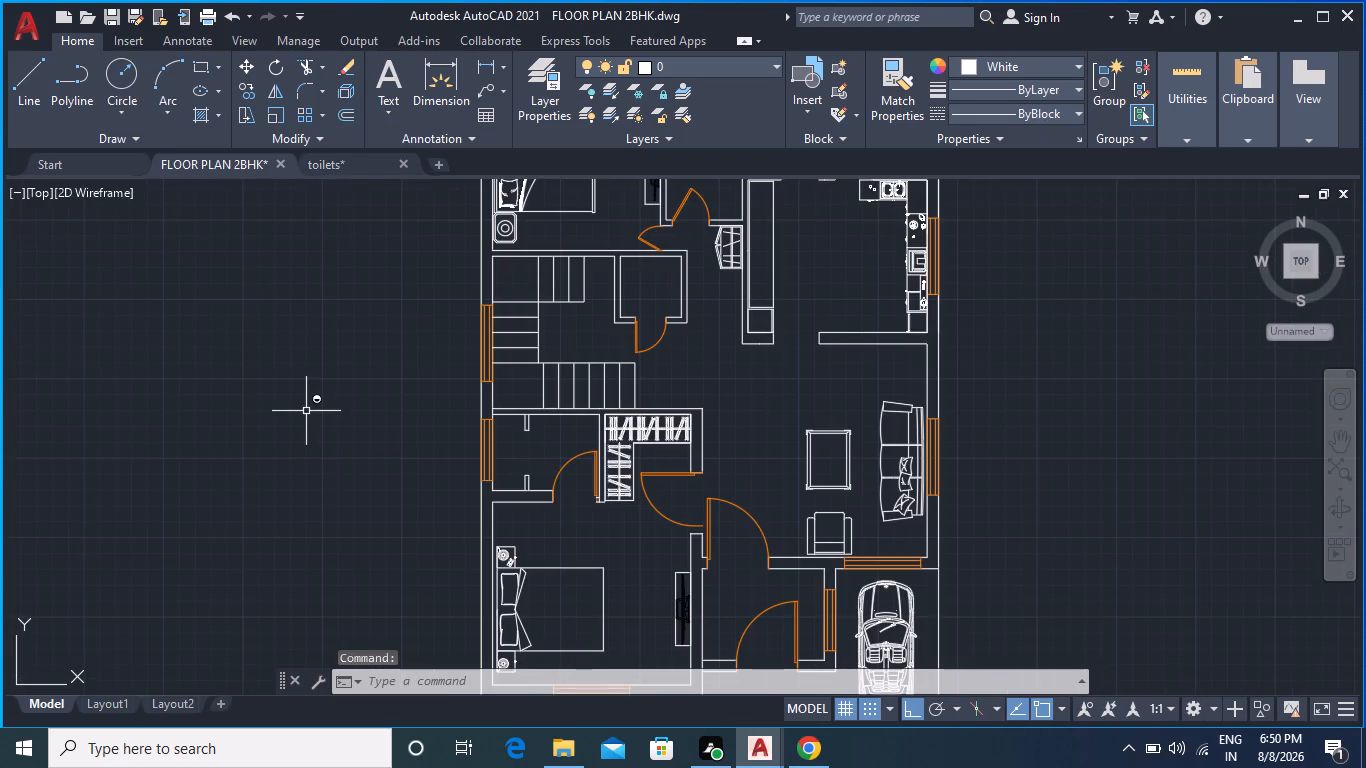
key(ctrl+v)
scroll(301, 474, down, 4)
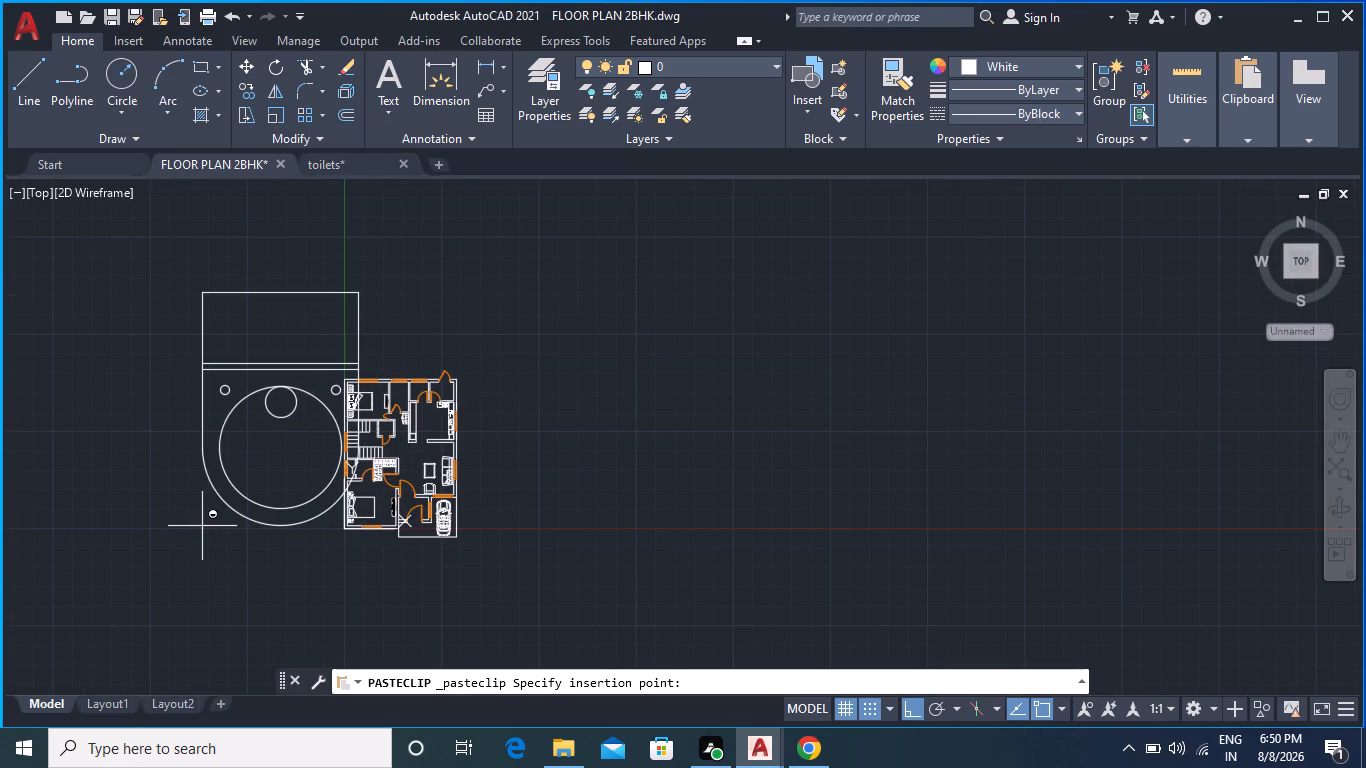
click(174, 524)
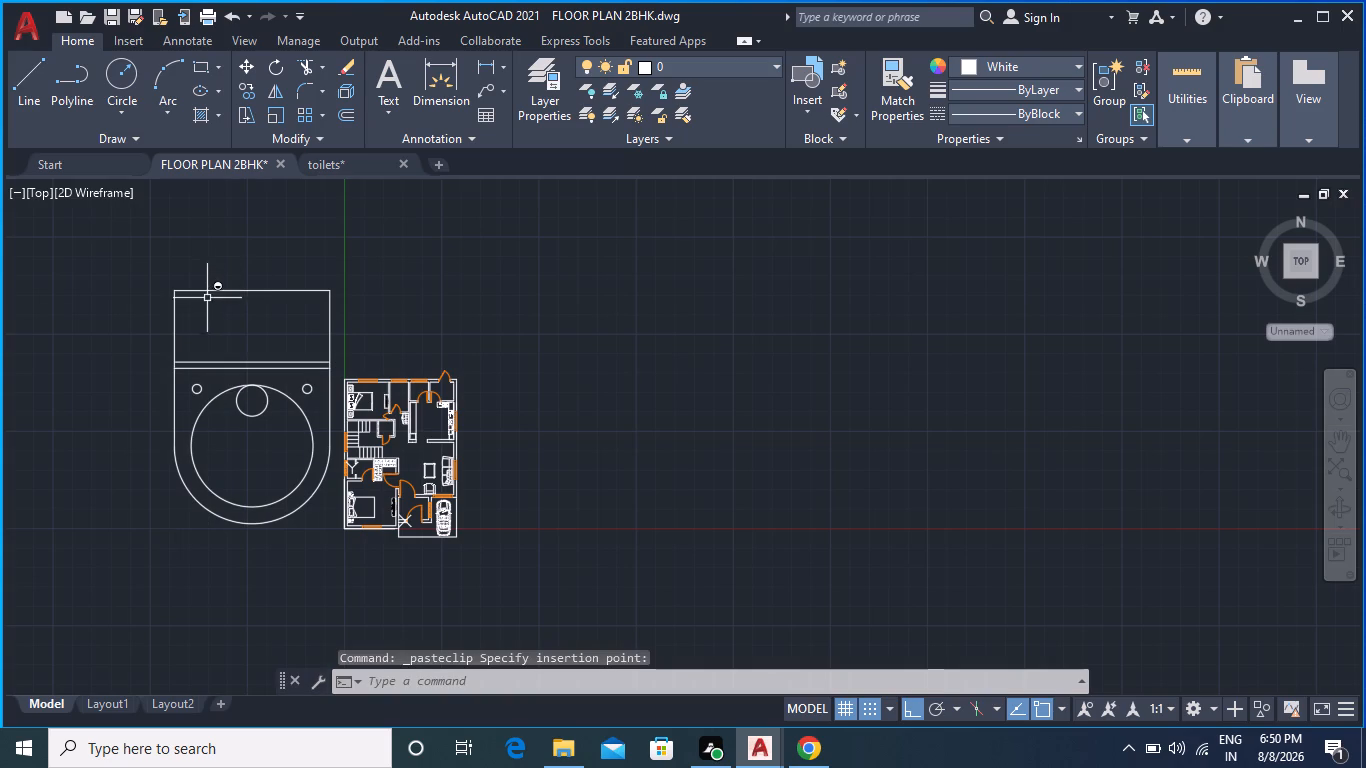
Draw a 1'6" horizontal reference line just above the pasted toilet's upper-left corner.
scroll(206, 295, up, 2)
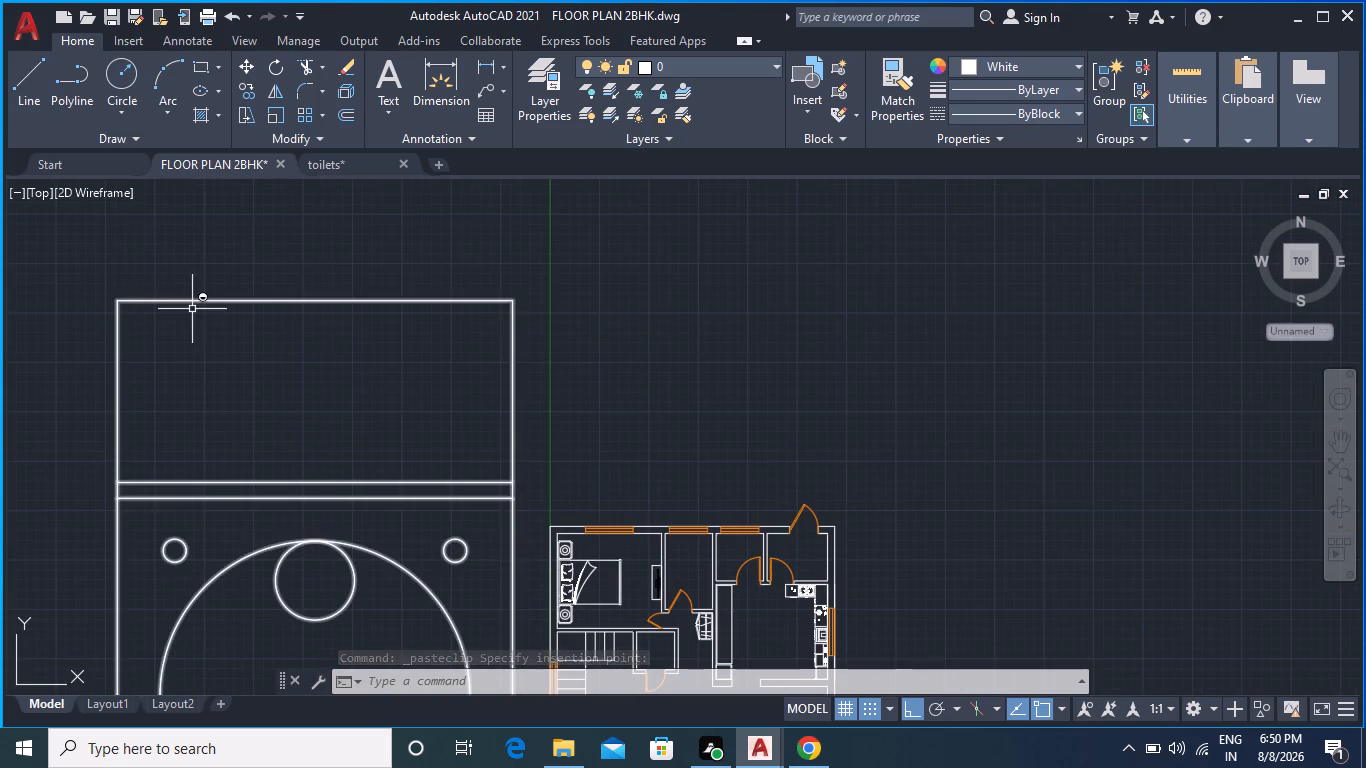
scroll(157, 271, up, 2)
middle_drag(157, 271, 347, 275)
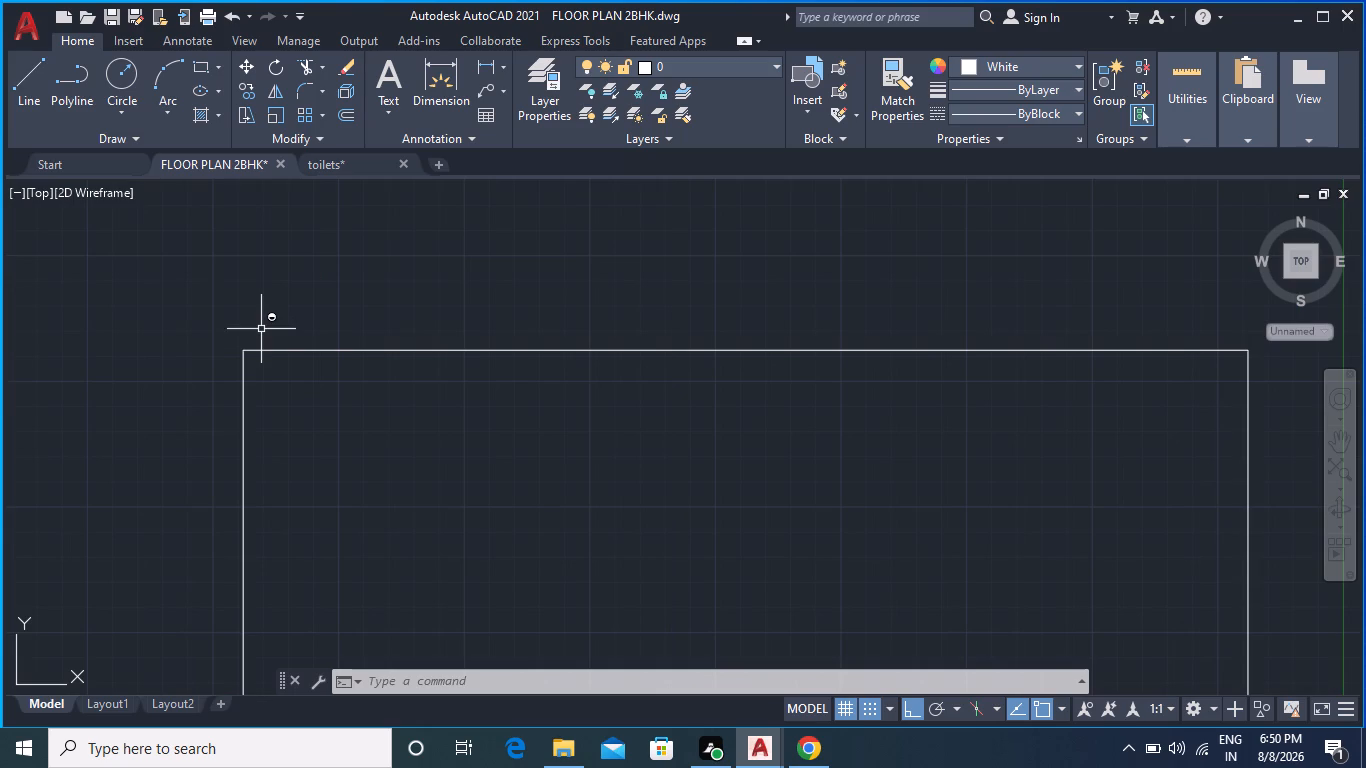
click(32, 81)
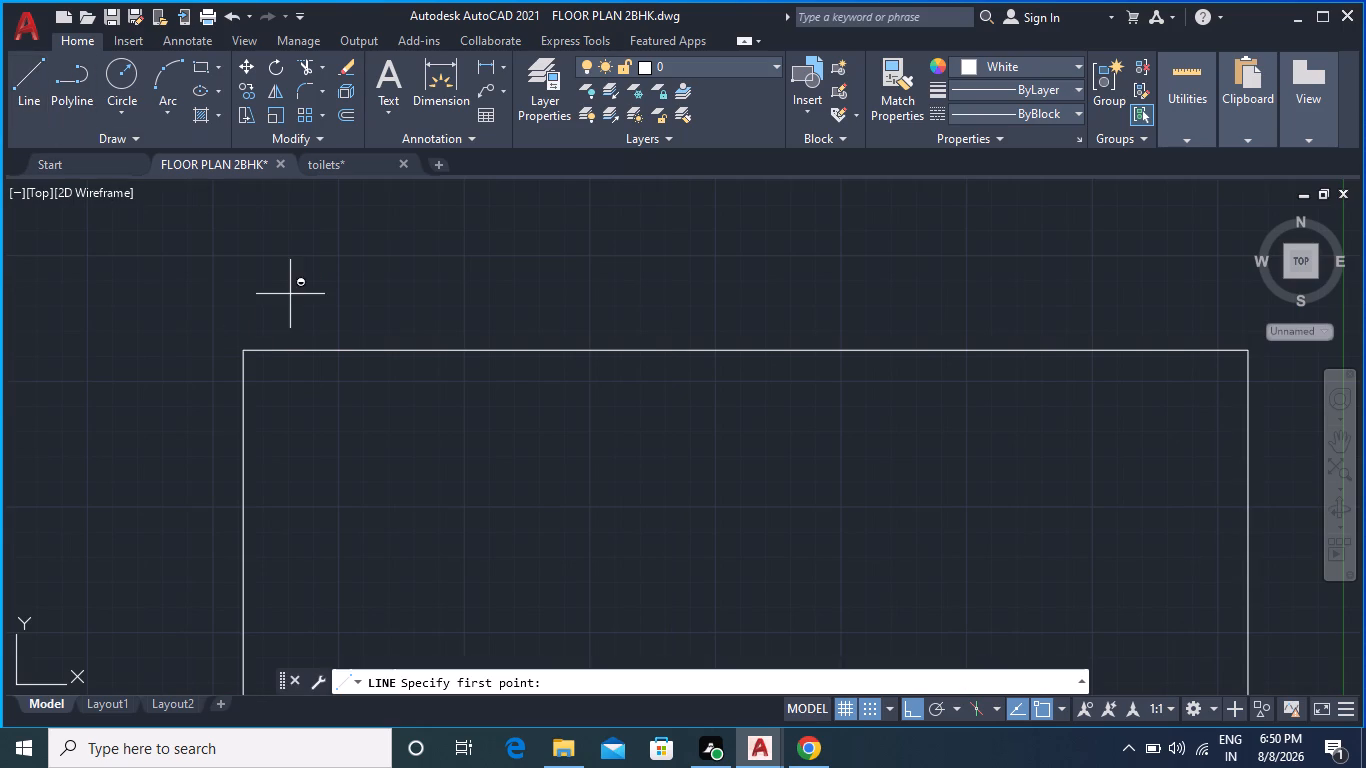
click(252, 285)
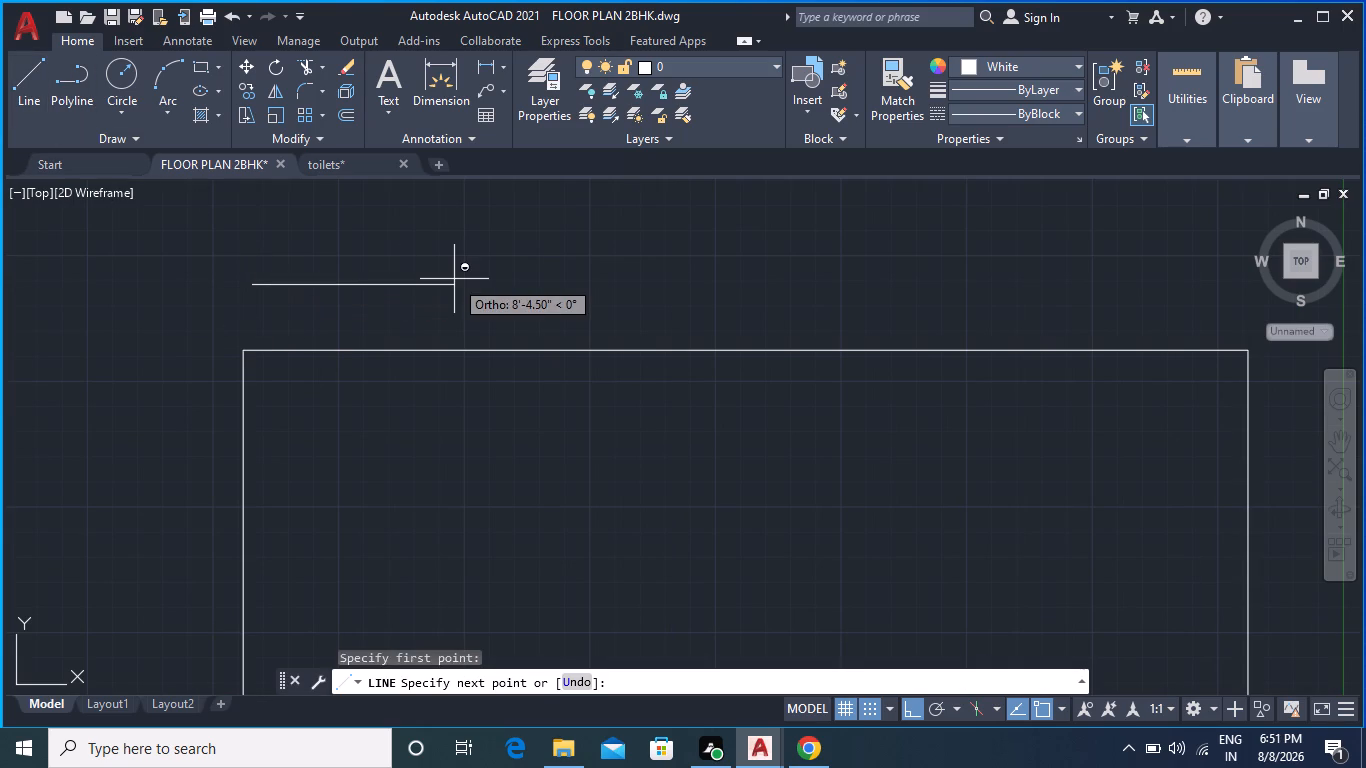
key(1)
text('6")
key(Return)
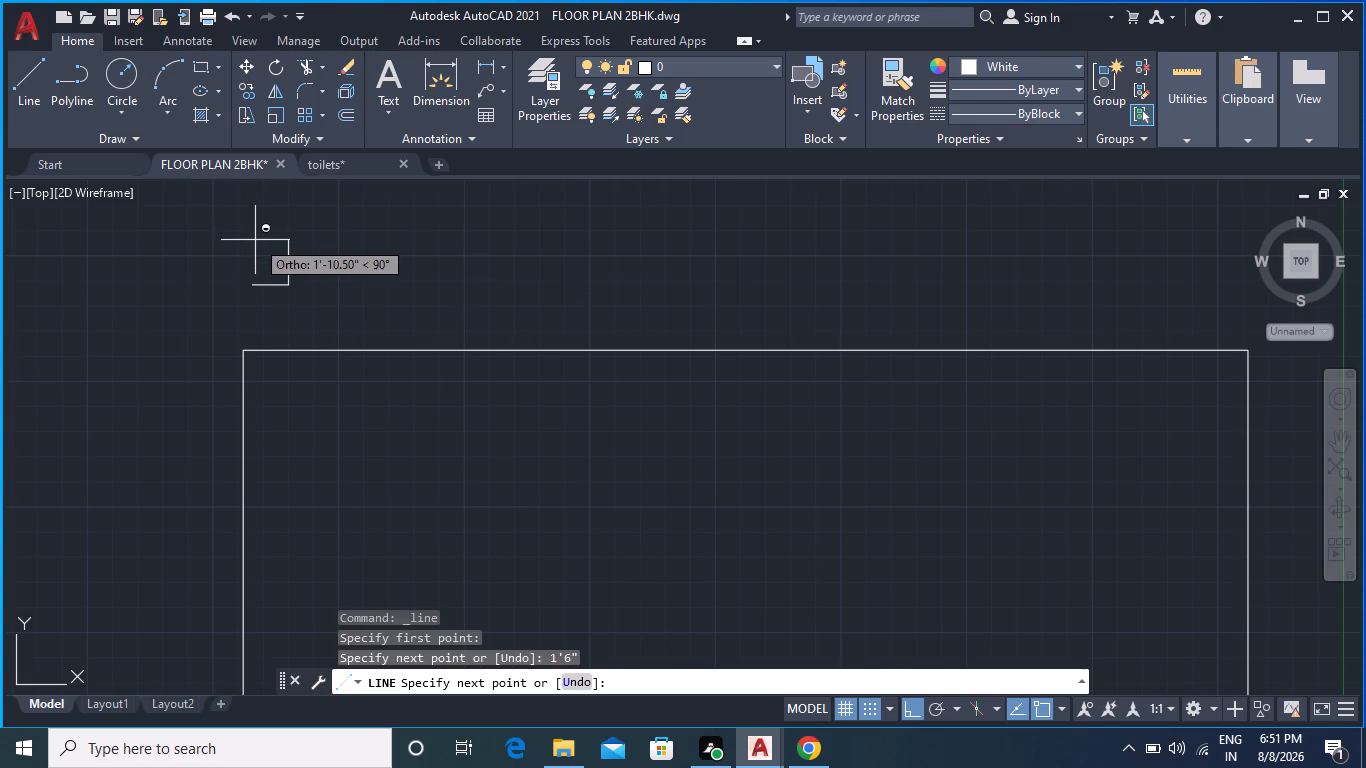
key(Return)
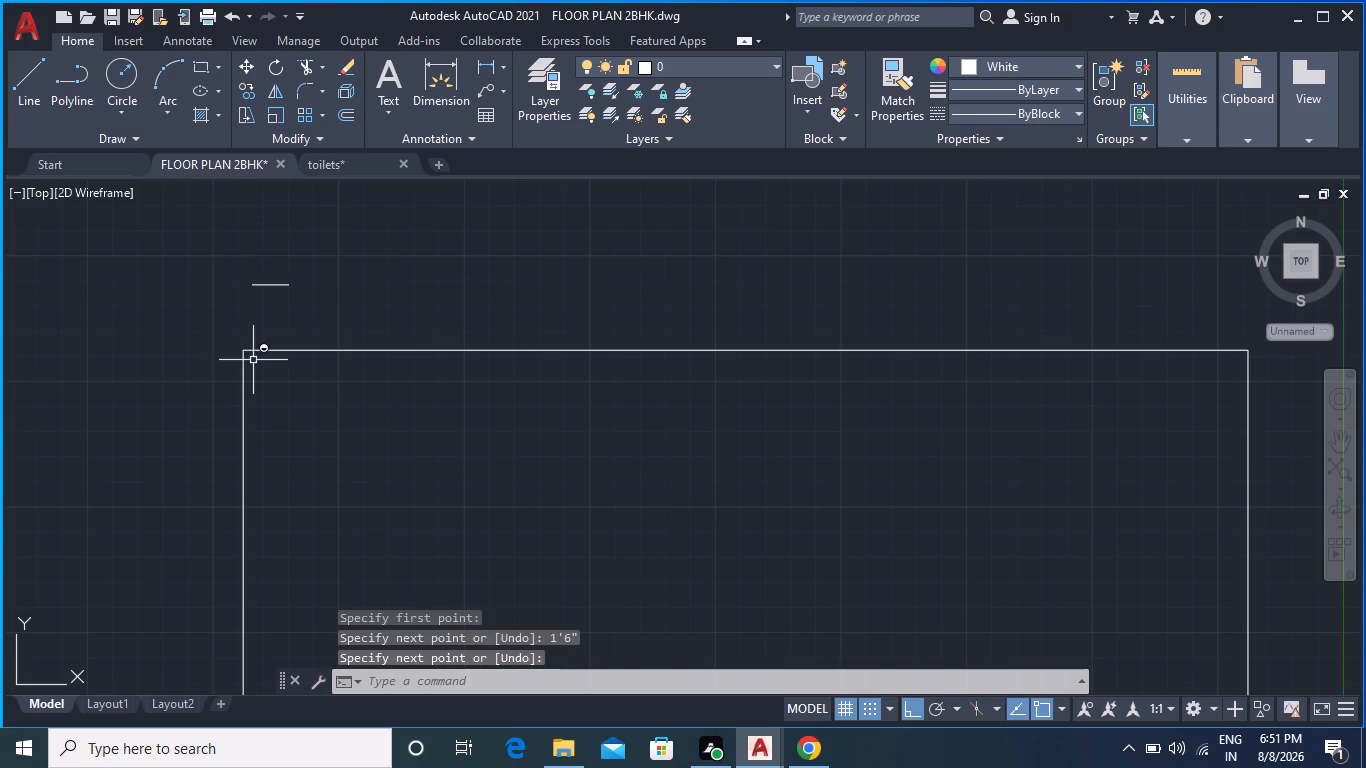
Move the toilet by its cistern's upper-left corner onto the left end of the 1'6" reference line.
click(256, 348)
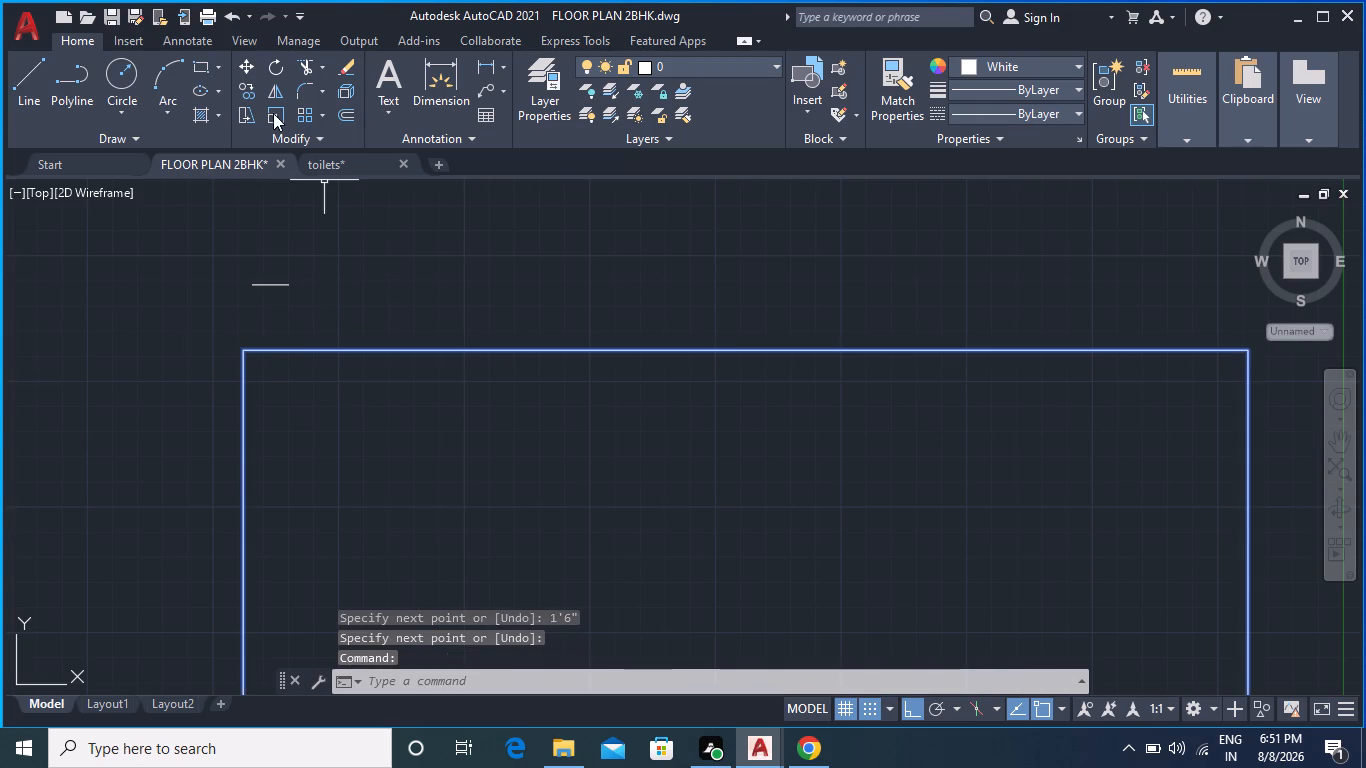
click(242, 67)
click(241, 351)
scroll(253, 296, up, 3)
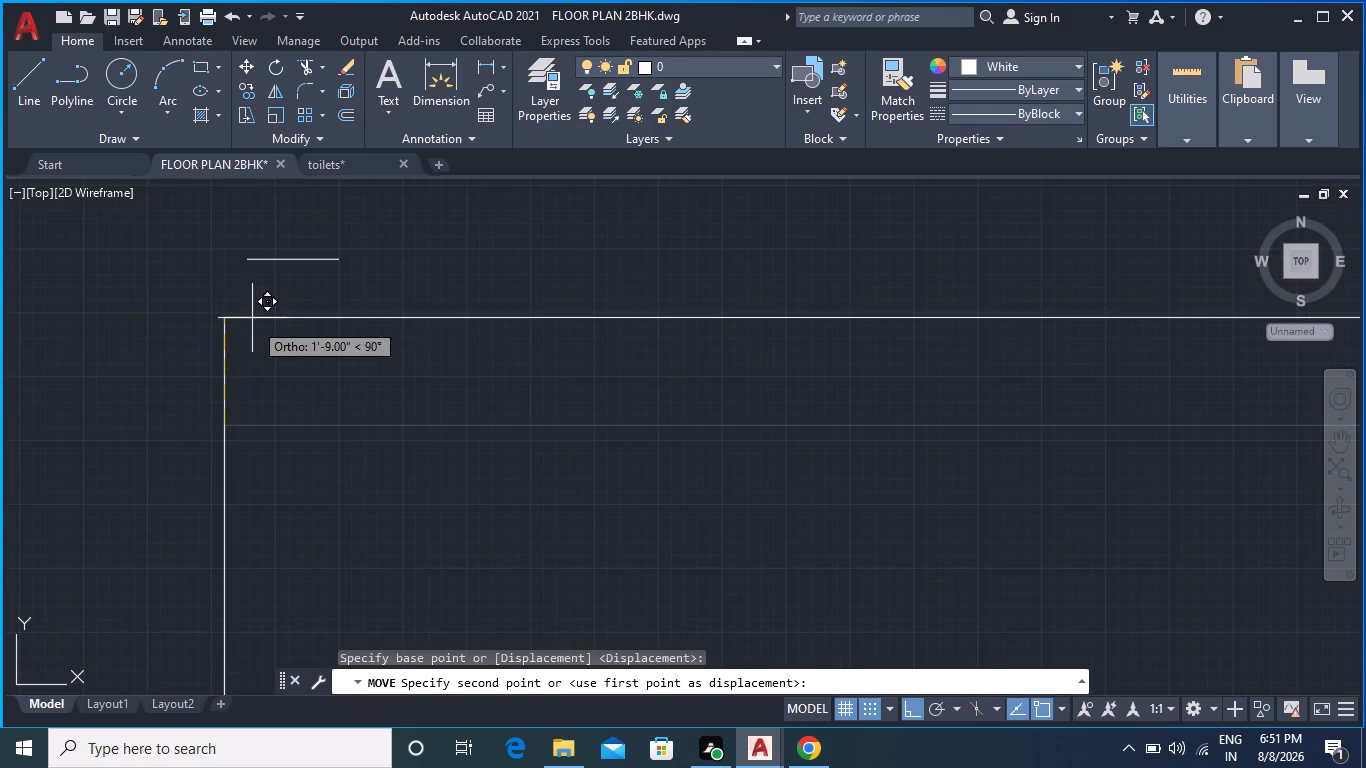
middle_drag(262, 321, 299, 430)
scroll(289, 354, up, 3)
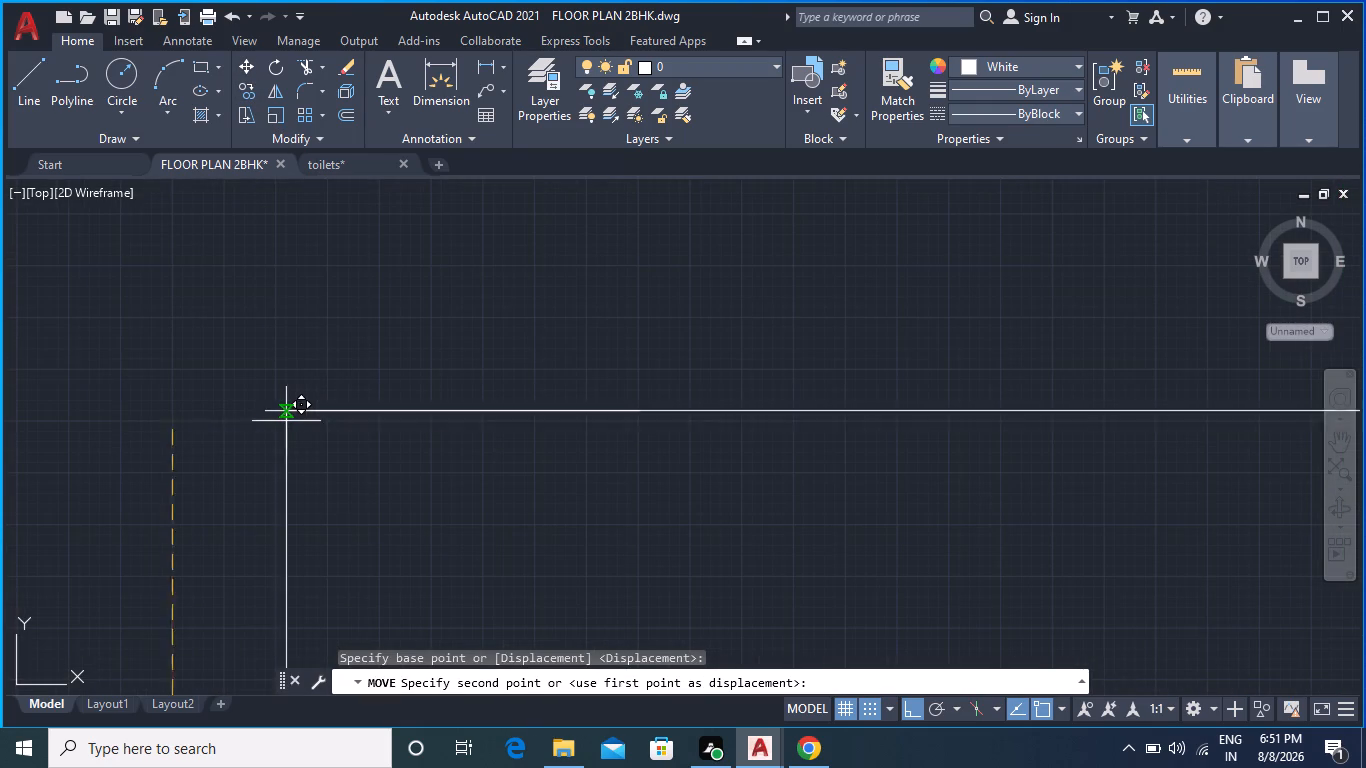
click(264, 414)
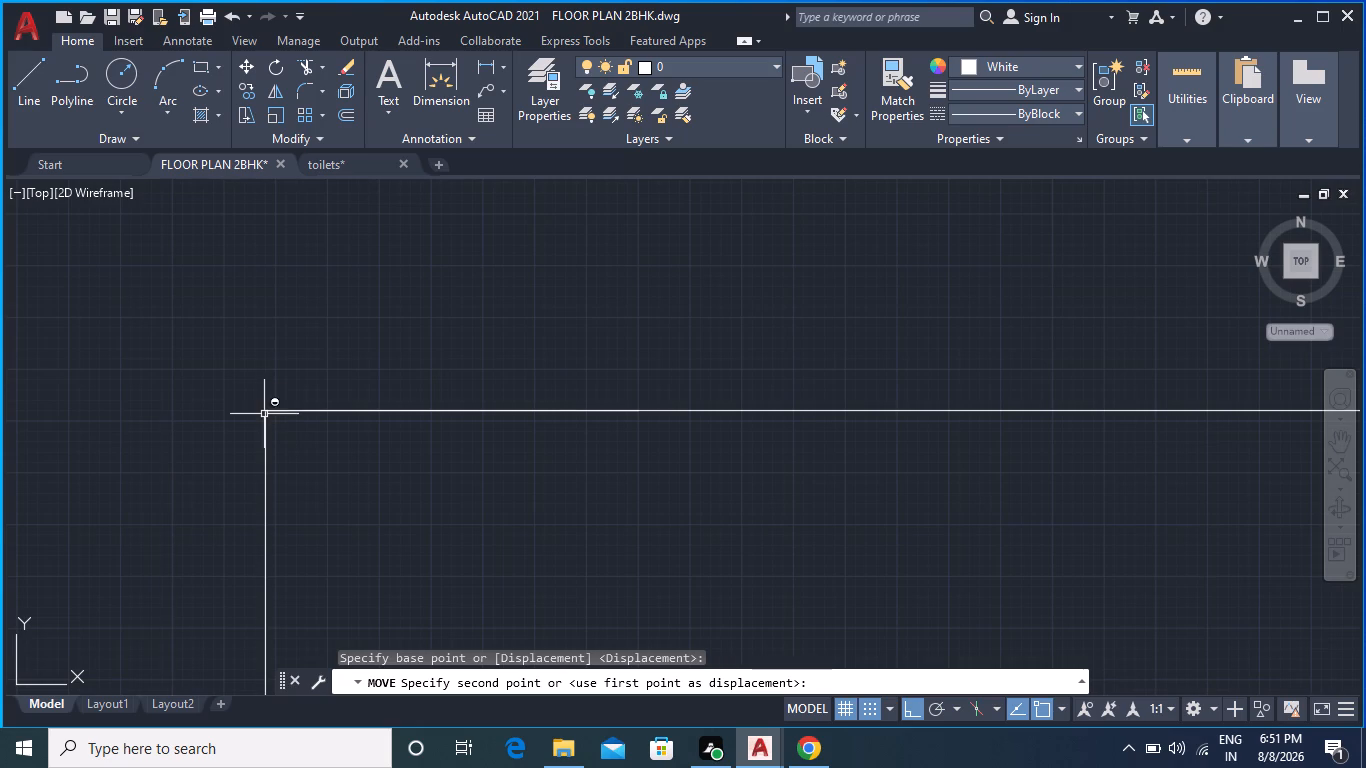
Scale the toilet down from its cistern's upper-left corner until its width matches the 1'6" reference line.
scroll(512, 455, down, 1)
middle_drag(615, 495, 498, 414)
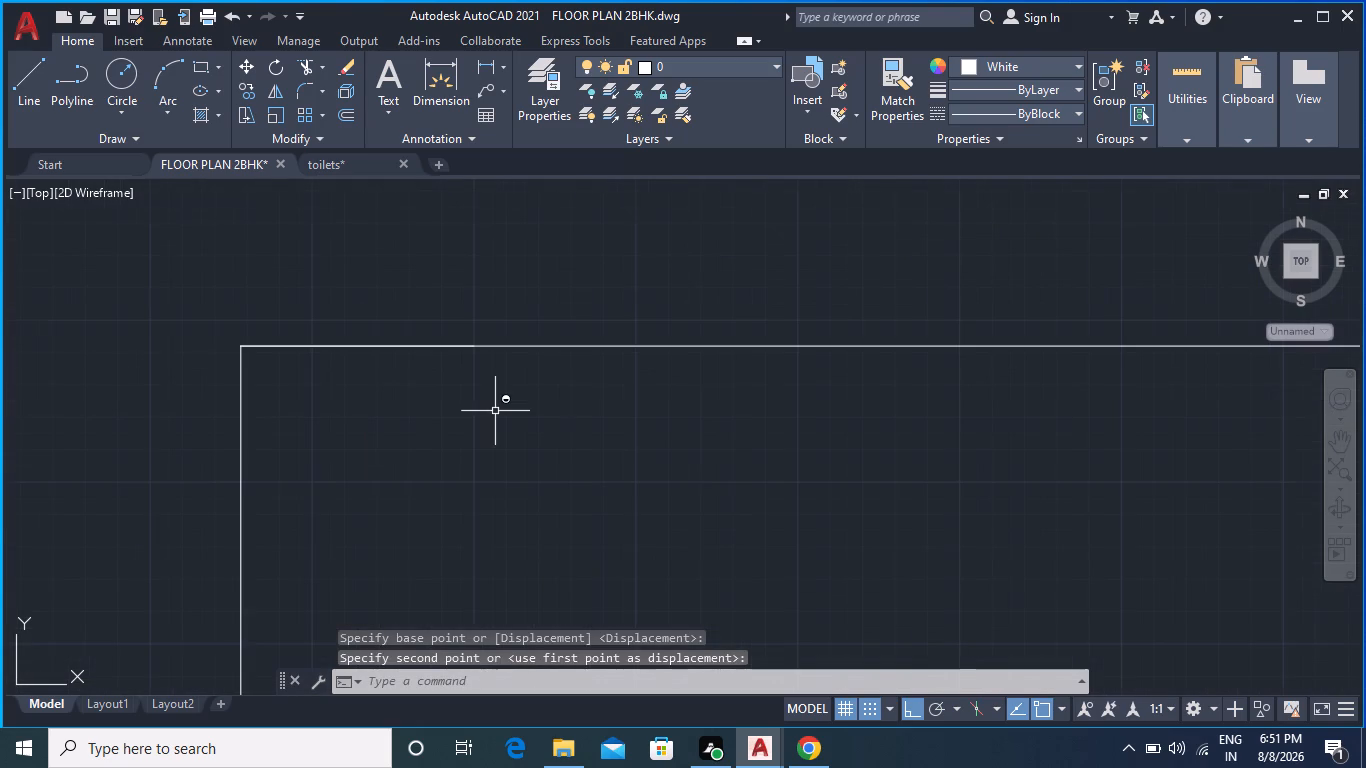
click(533, 345)
scroll(555, 396, down, 4)
middle_drag(676, 489, 357, 241)
scroll(398, 313, down, 3)
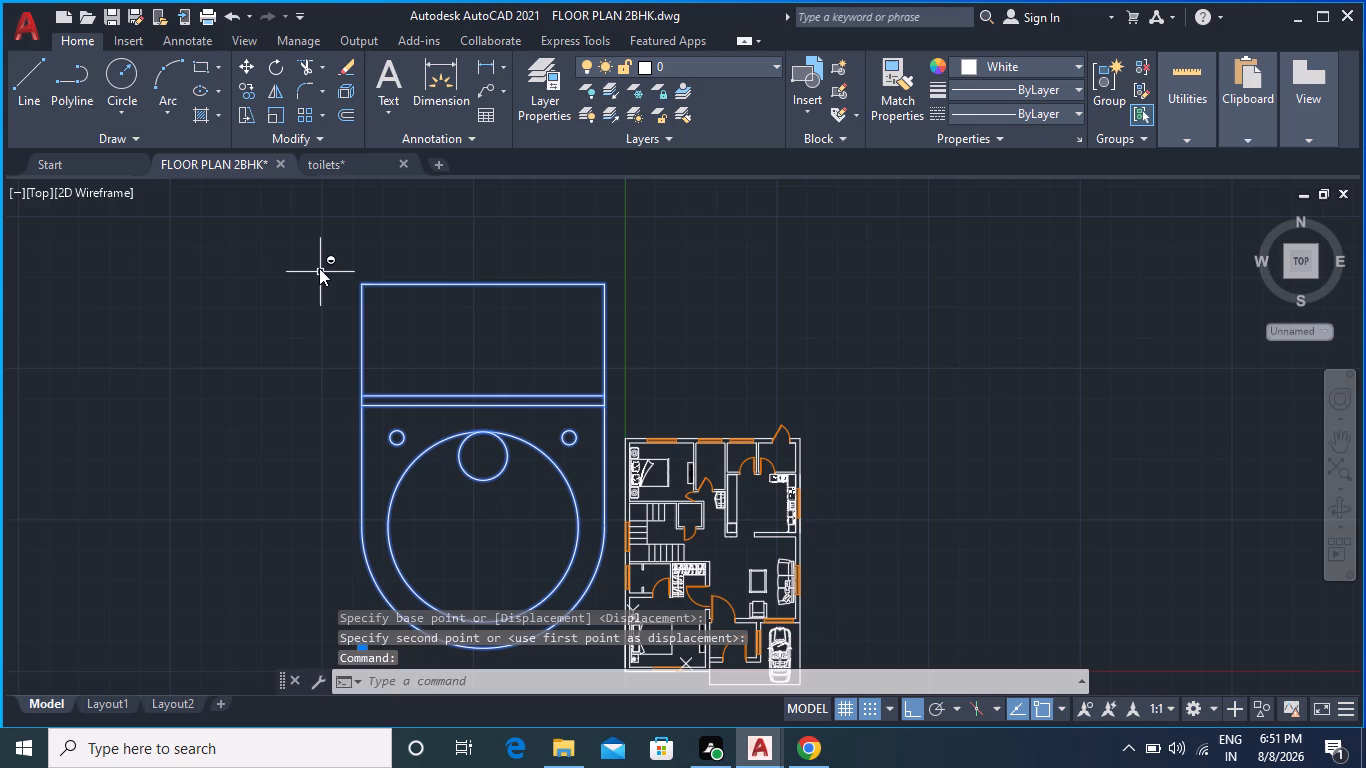
right_click(474, 441)
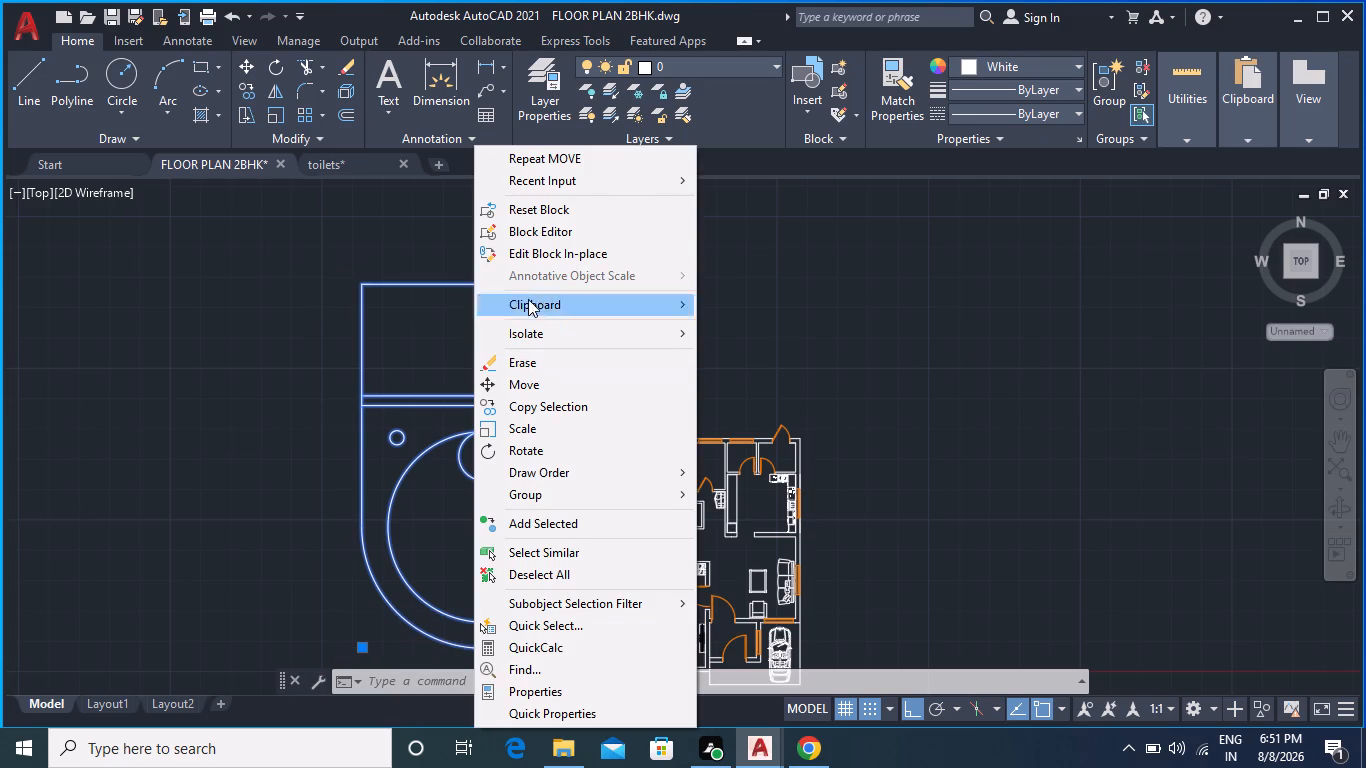
click(535, 429)
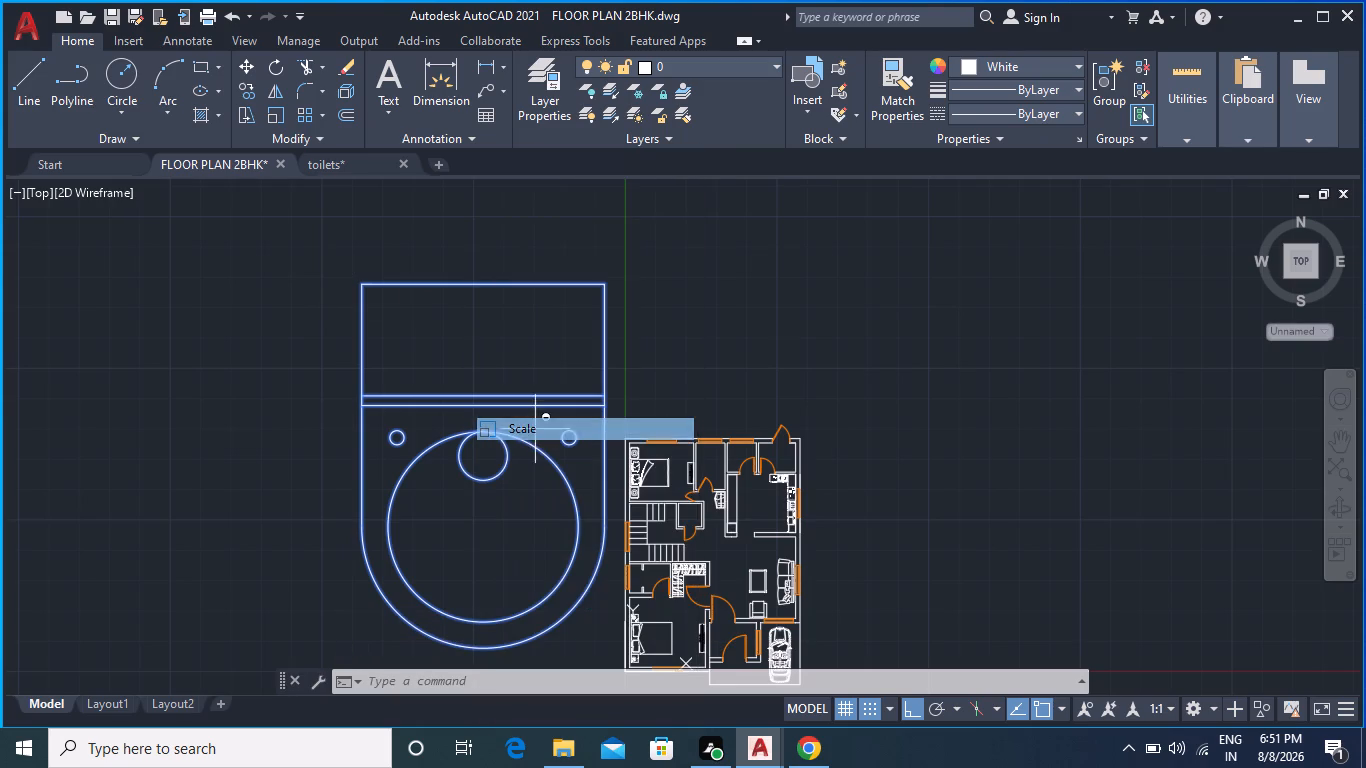
scroll(328, 287, up, 3)
click(453, 279)
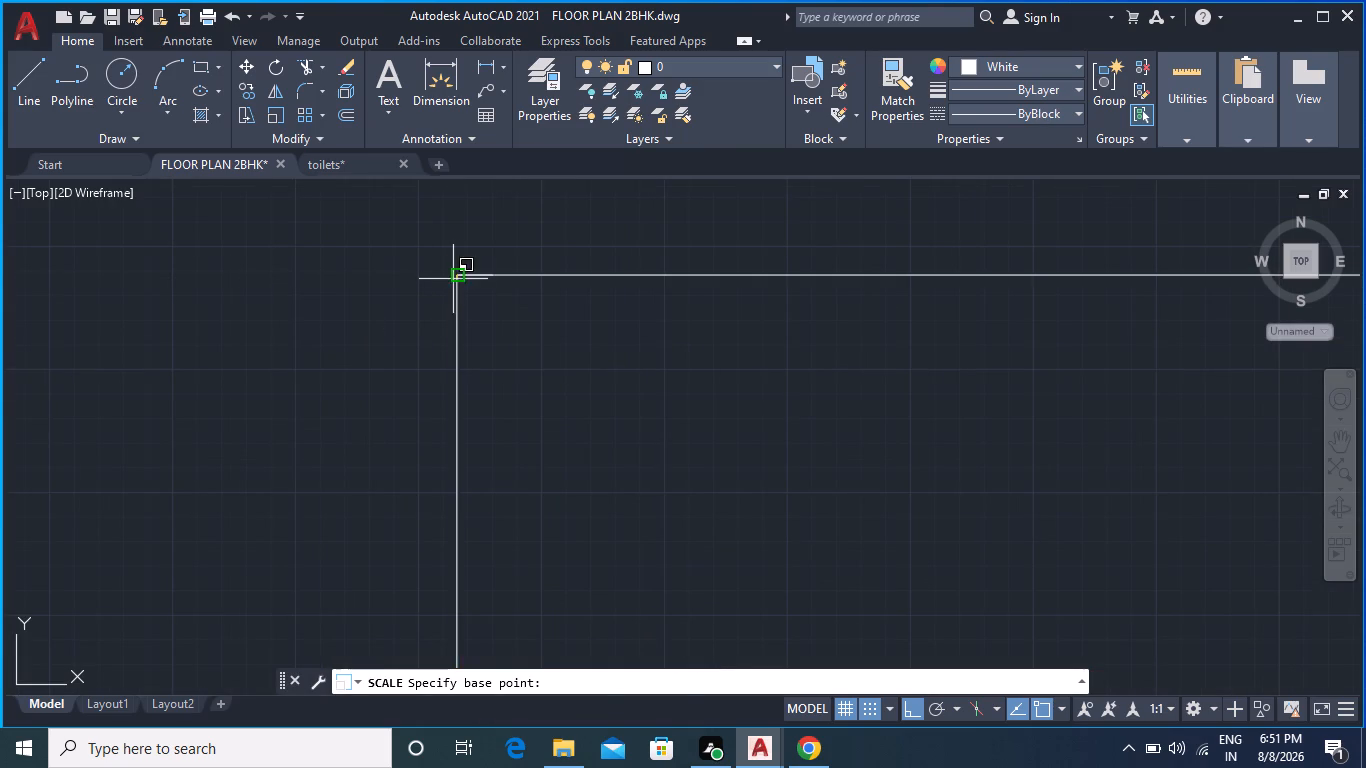
scroll(459, 297, up, 5)
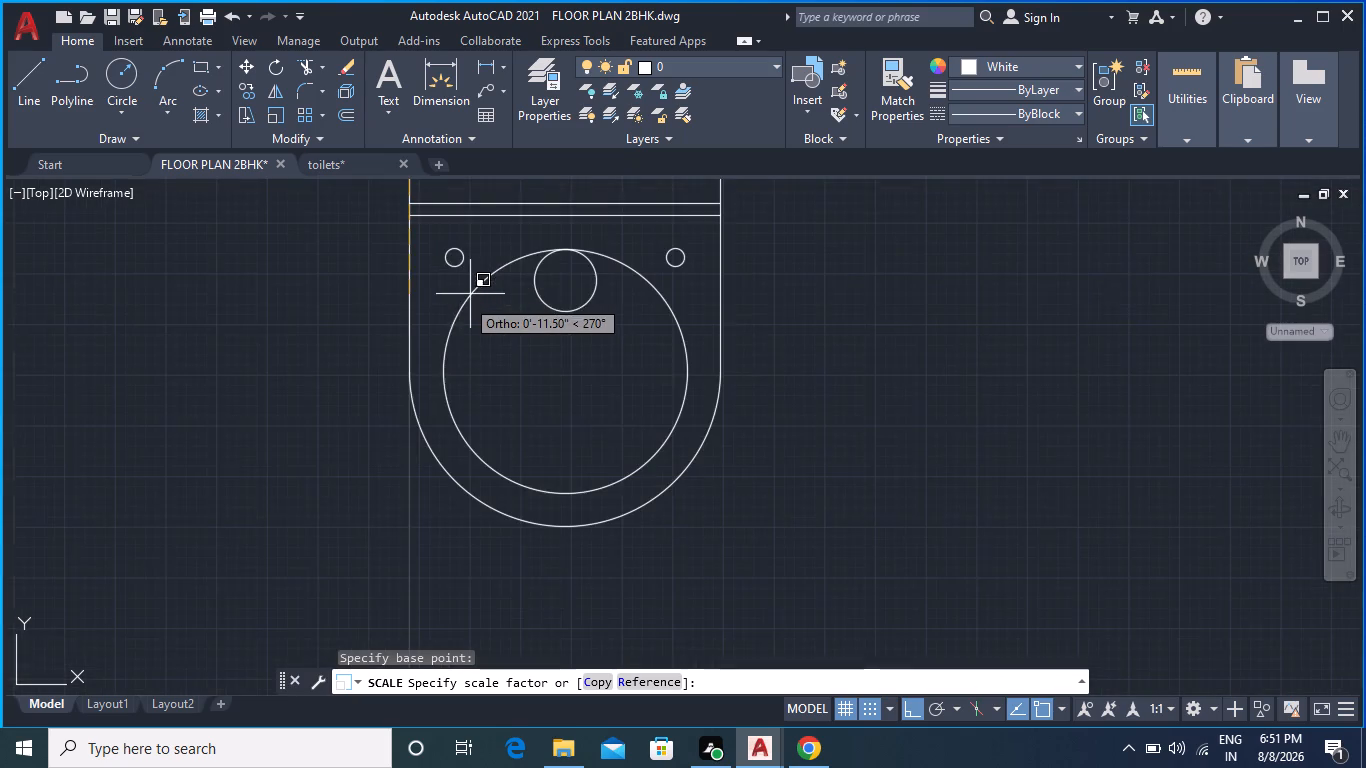
middle_drag(466, 298, 470, 633)
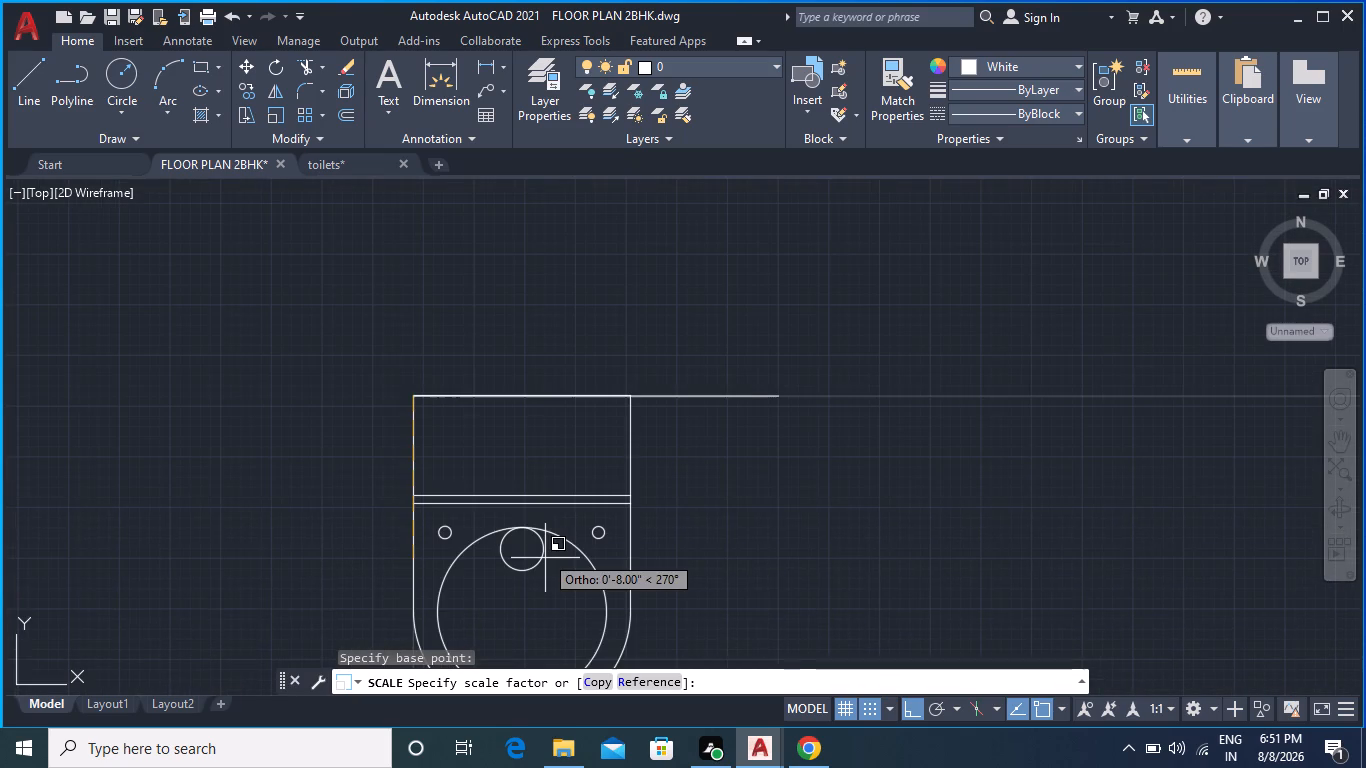
click(683, 637)
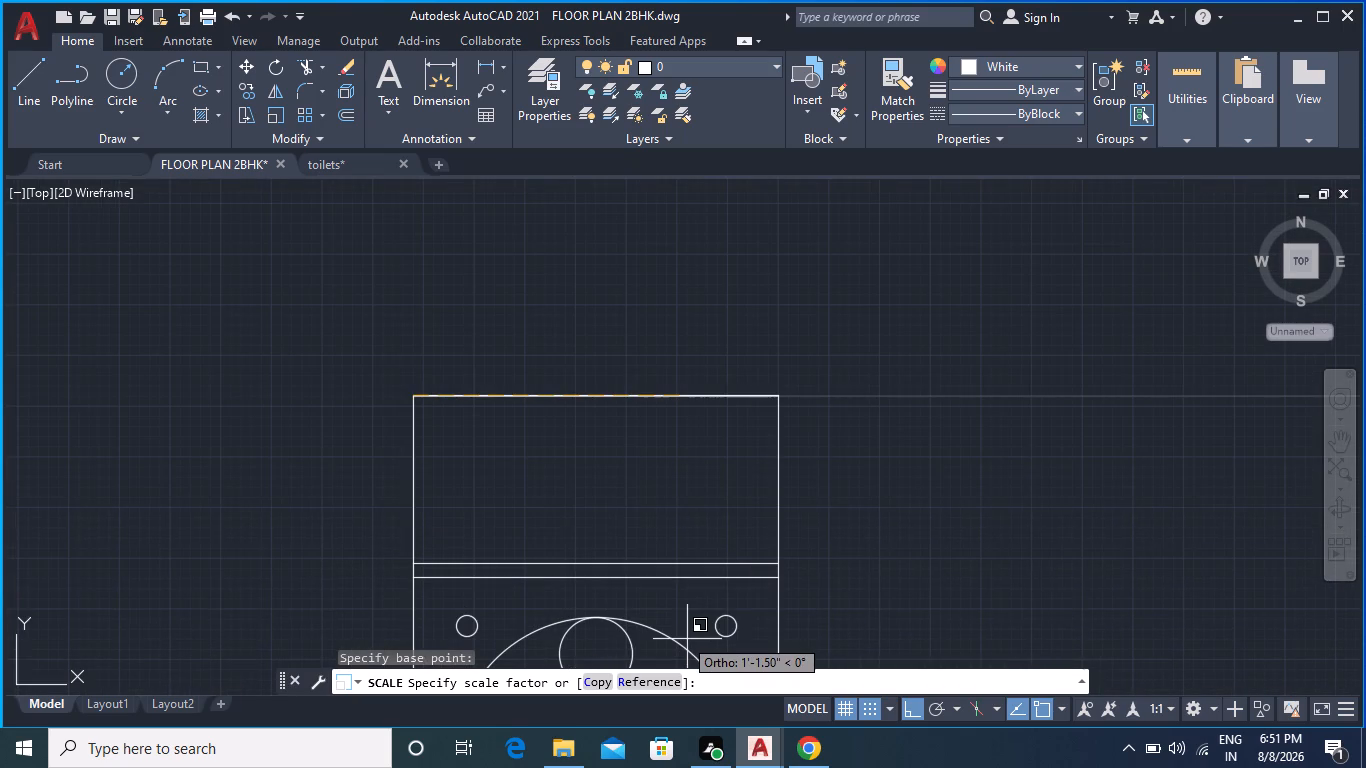
scroll(801, 524, down, 1)
middle_drag(833, 547, 797, 393)
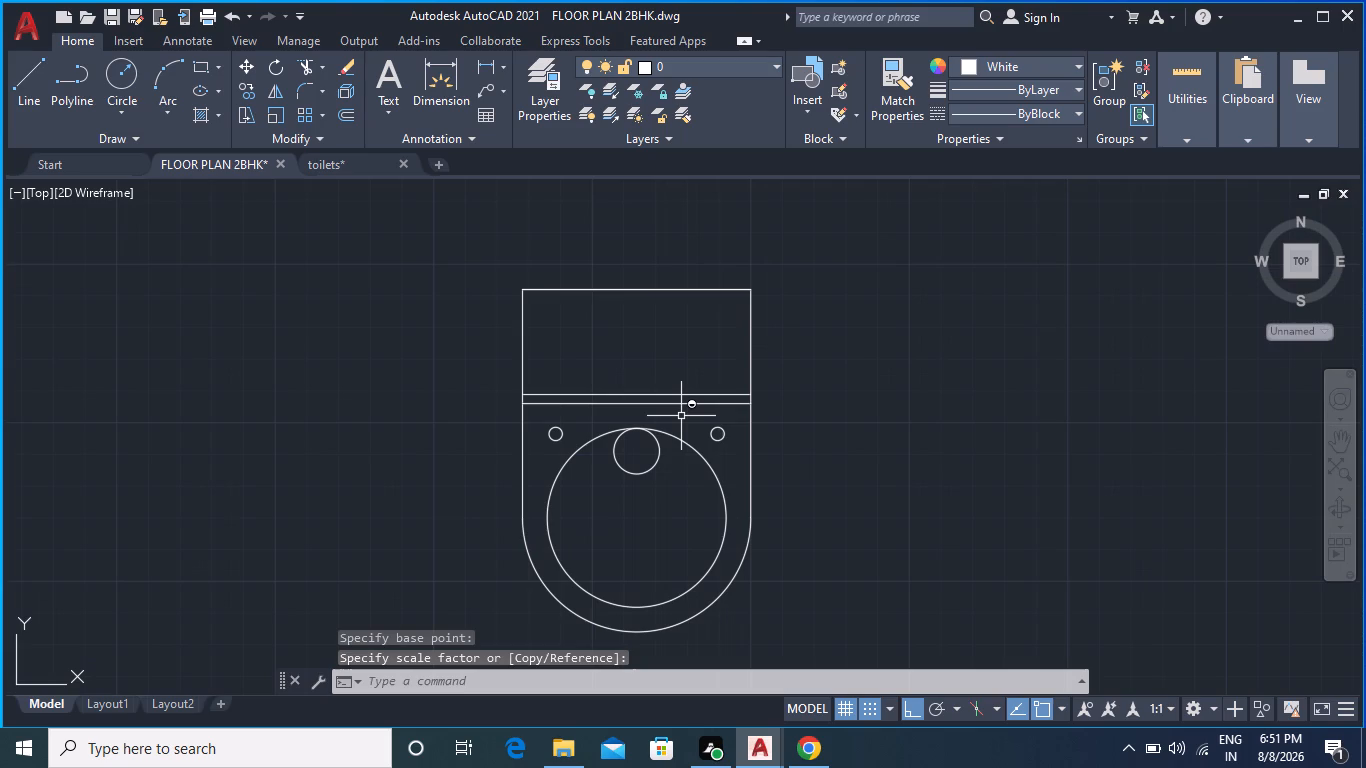
Start moving the toilet by its cistern's upper-left corner, with Ortho off, to the north wall of the bathroom south of the staircase.
click(745, 546)
click(248, 72)
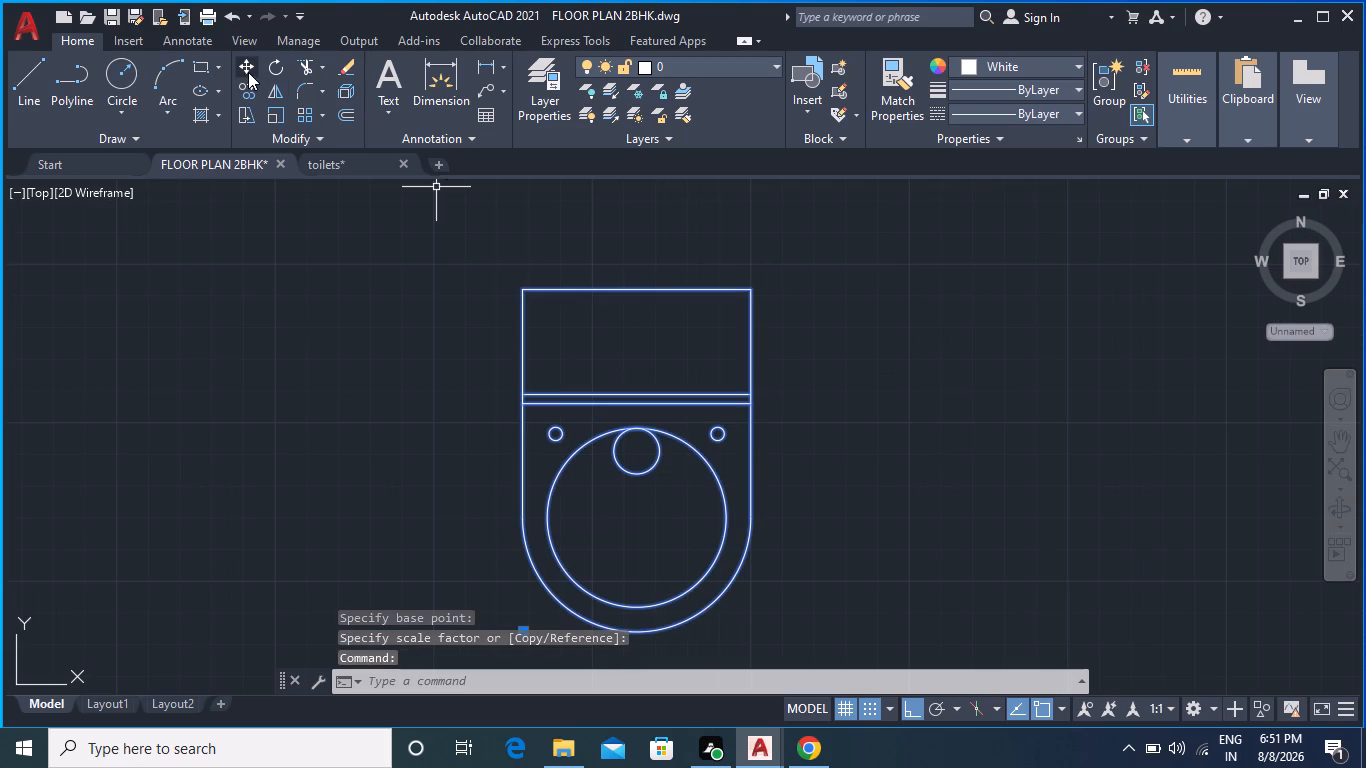
click(525, 287)
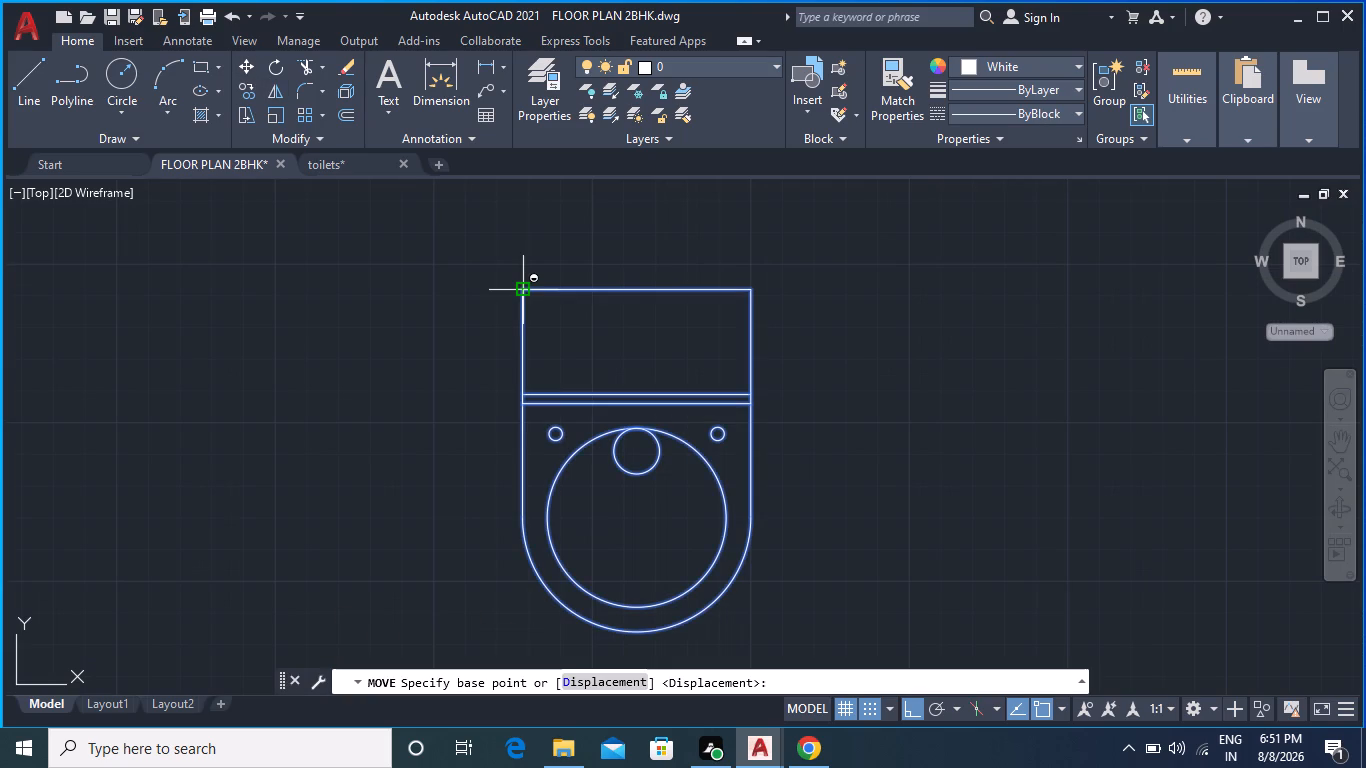
scroll(747, 346, down, 3)
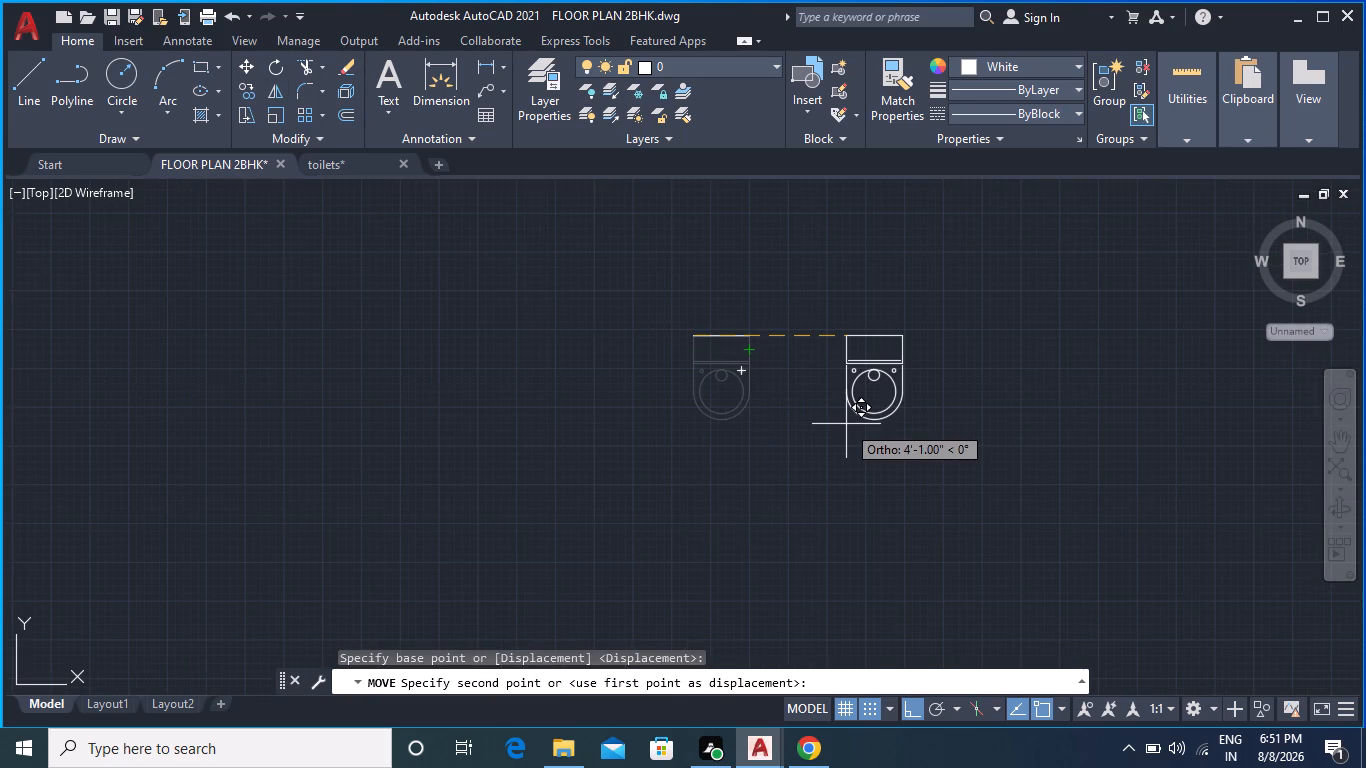
key(F8)
scroll(851, 428, down, 2)
middle_drag(888, 445, 800, 414)
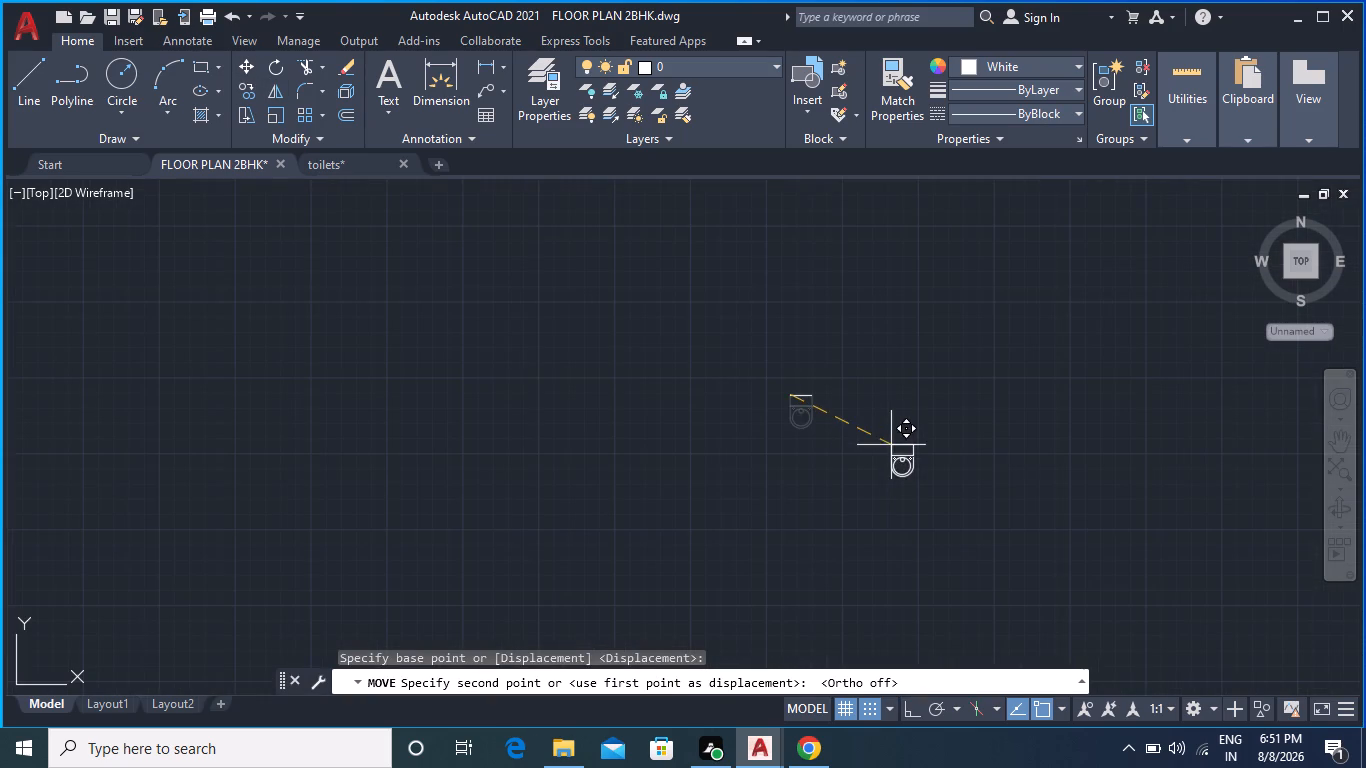
middle_drag(800, 414, 566, 345)
middle_drag(854, 485, 575, 275)
scroll(920, 575, up, 1)
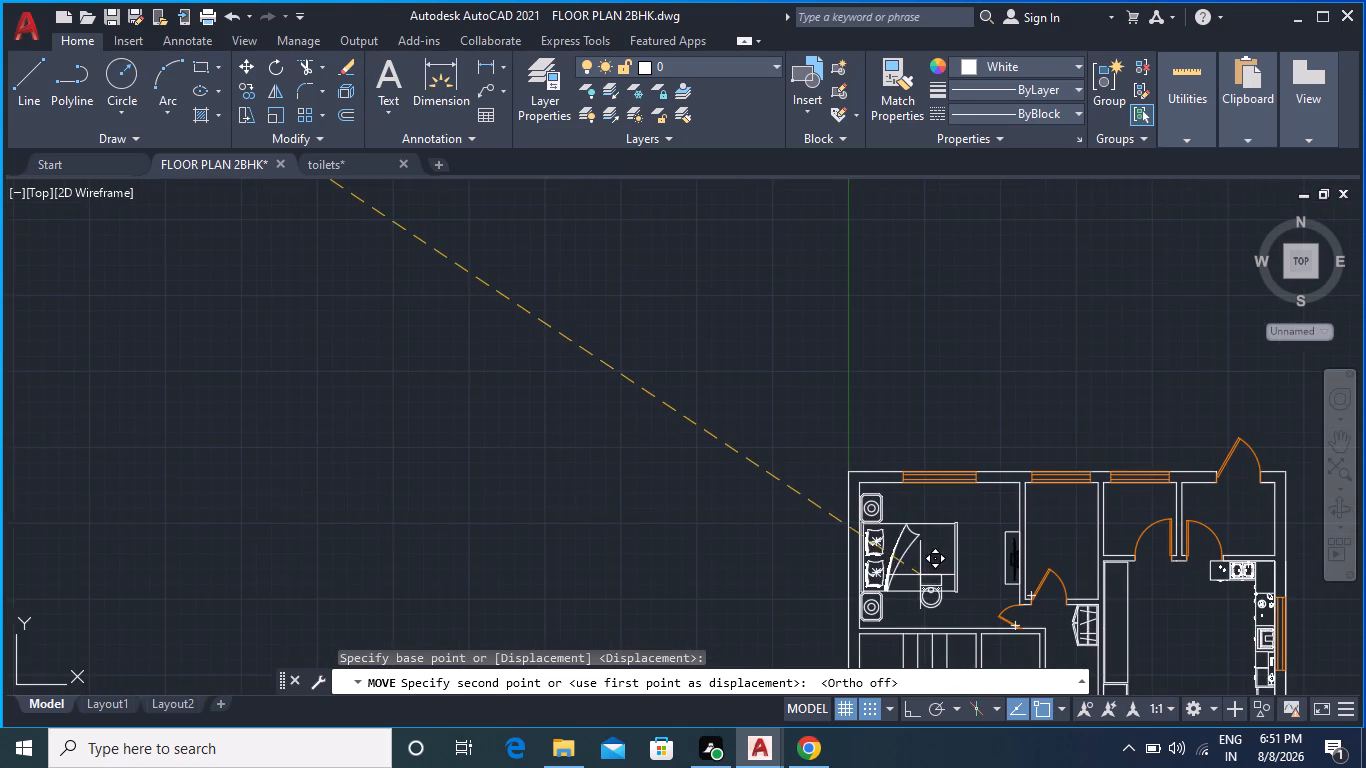
middle_drag(924, 588, 804, 371)
middle_drag(813, 539, 807, 367)
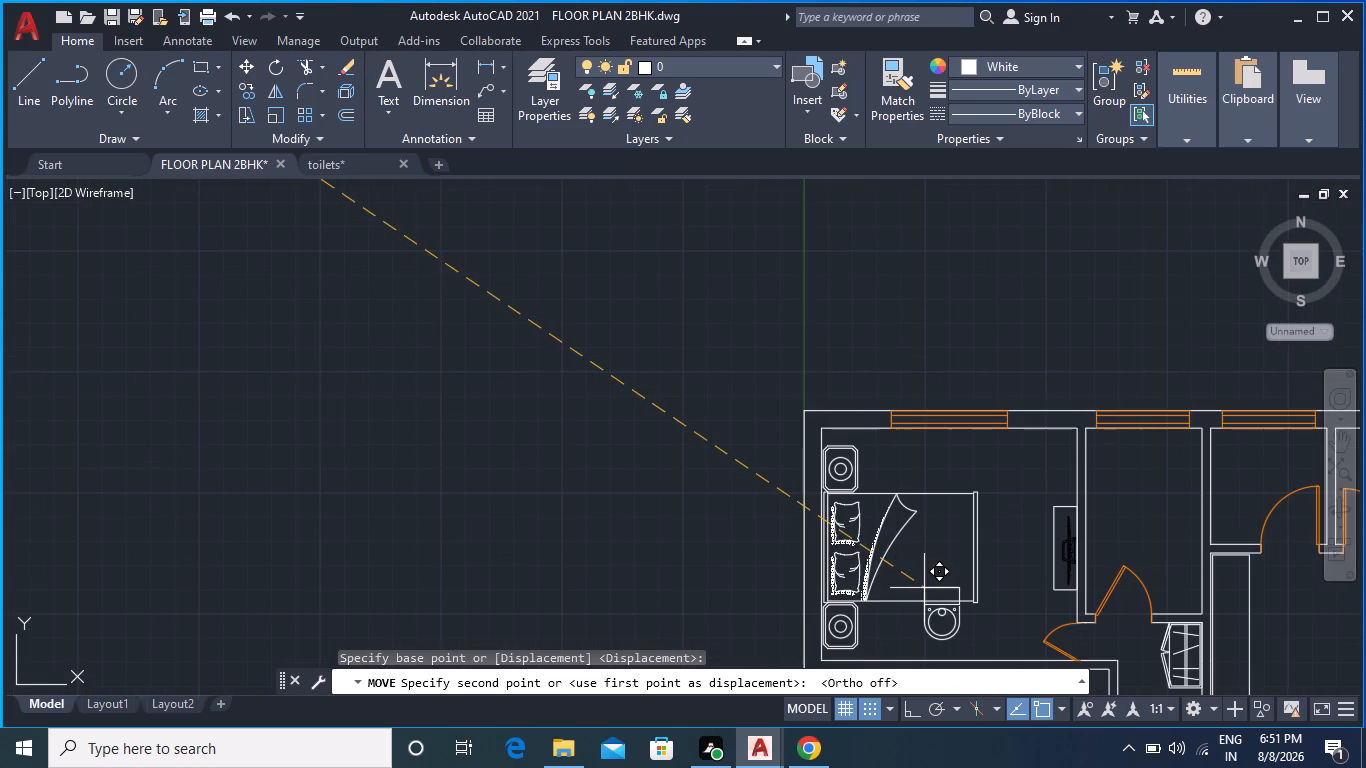
middle_drag(807, 367, 784, 346)
scroll(764, 512, up, 3)
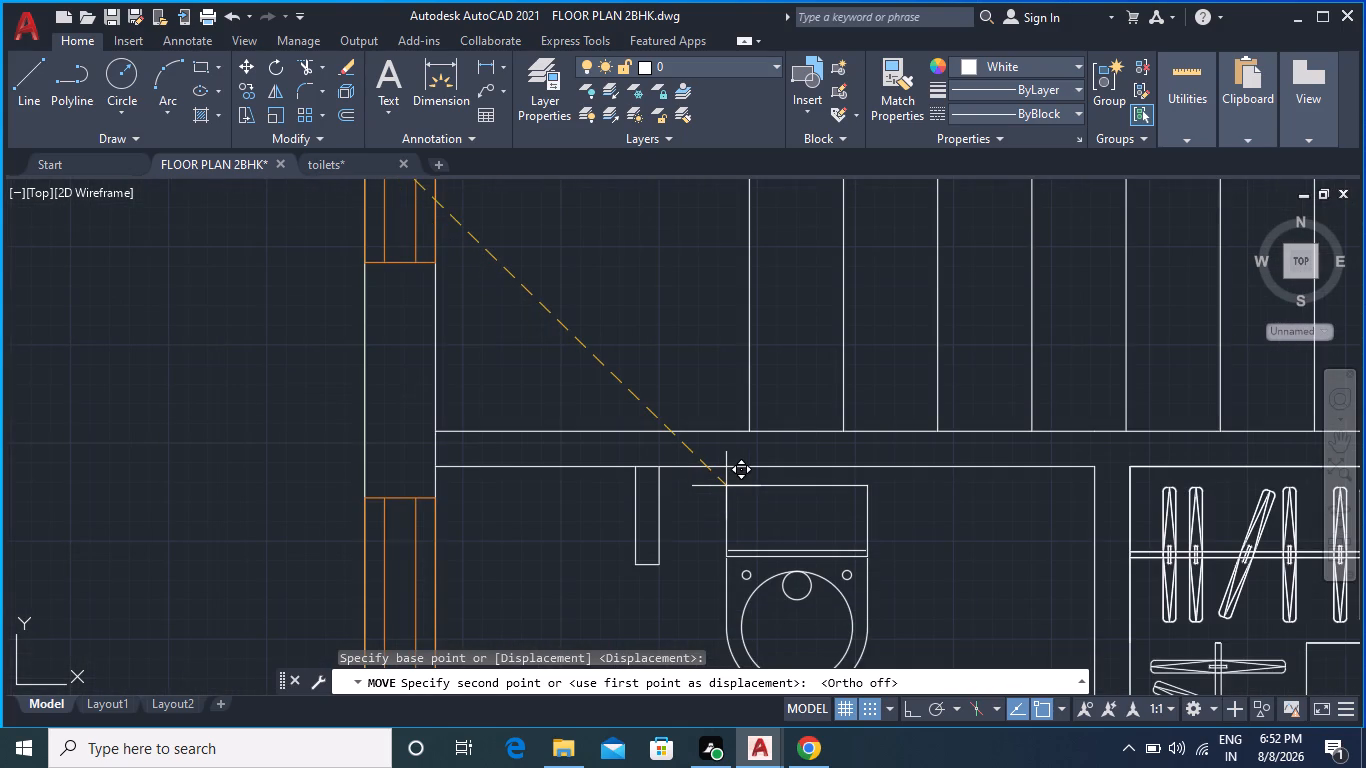
scroll(697, 471, up, 2)
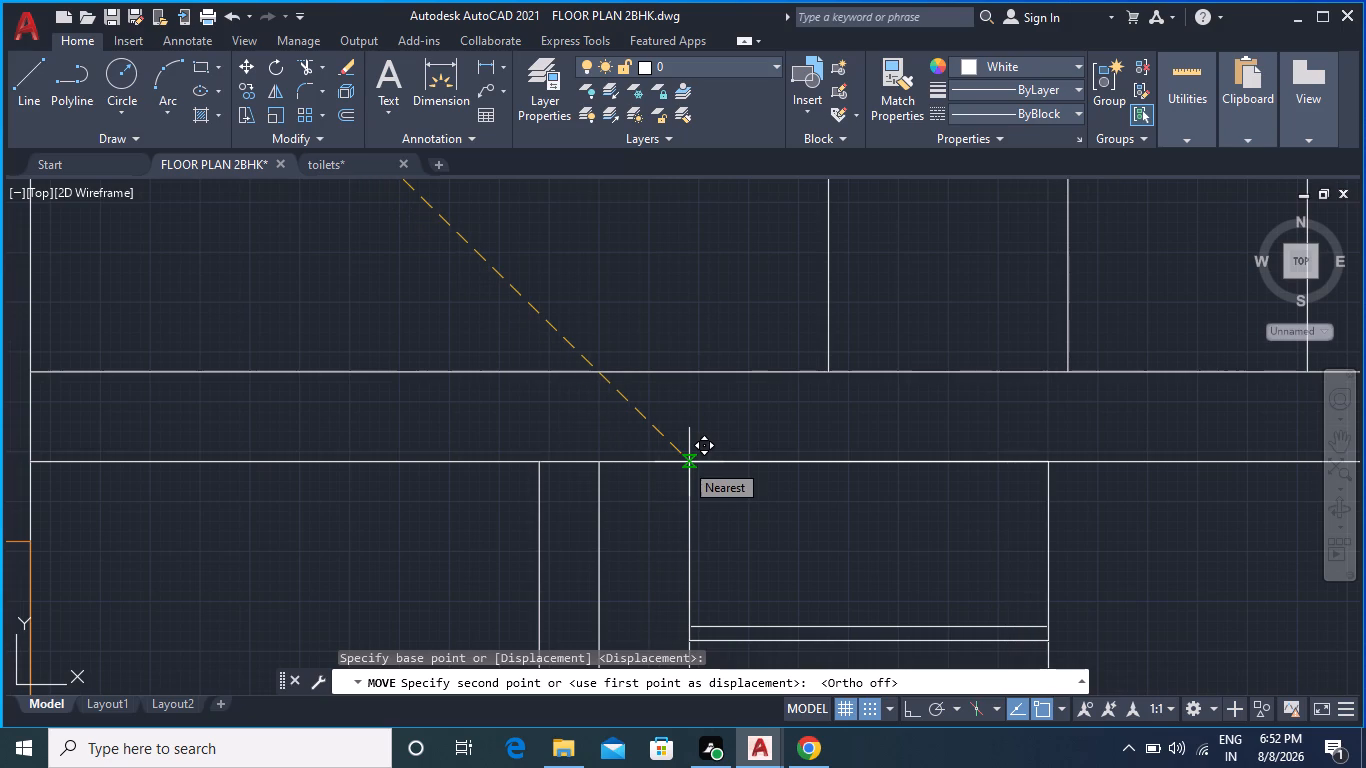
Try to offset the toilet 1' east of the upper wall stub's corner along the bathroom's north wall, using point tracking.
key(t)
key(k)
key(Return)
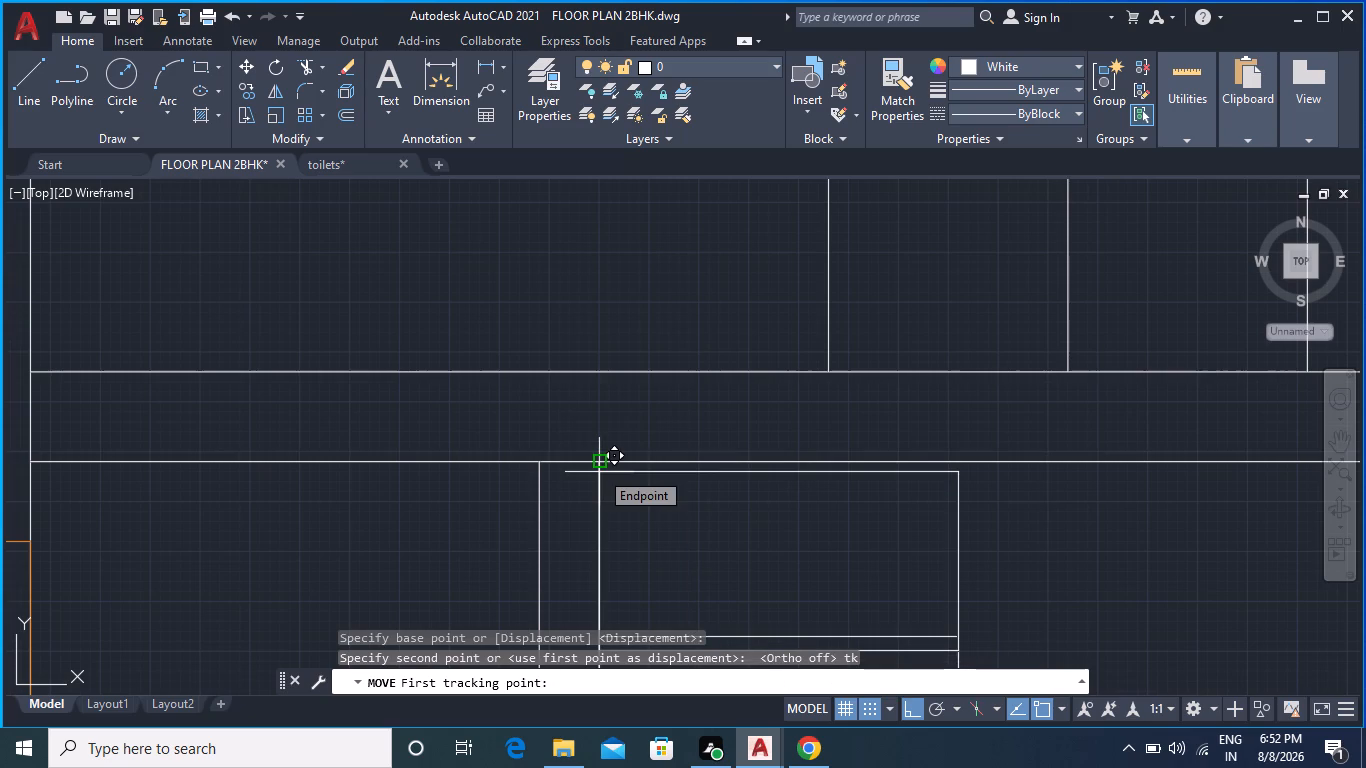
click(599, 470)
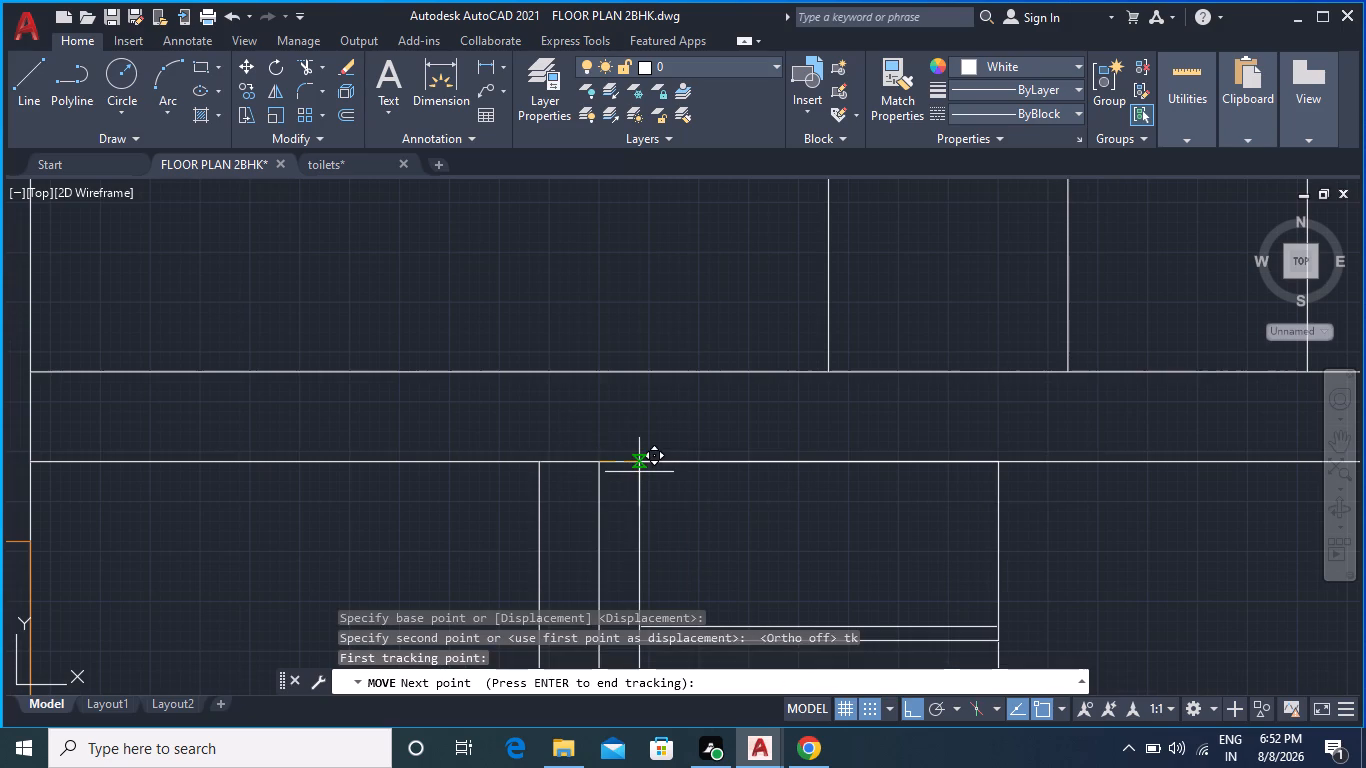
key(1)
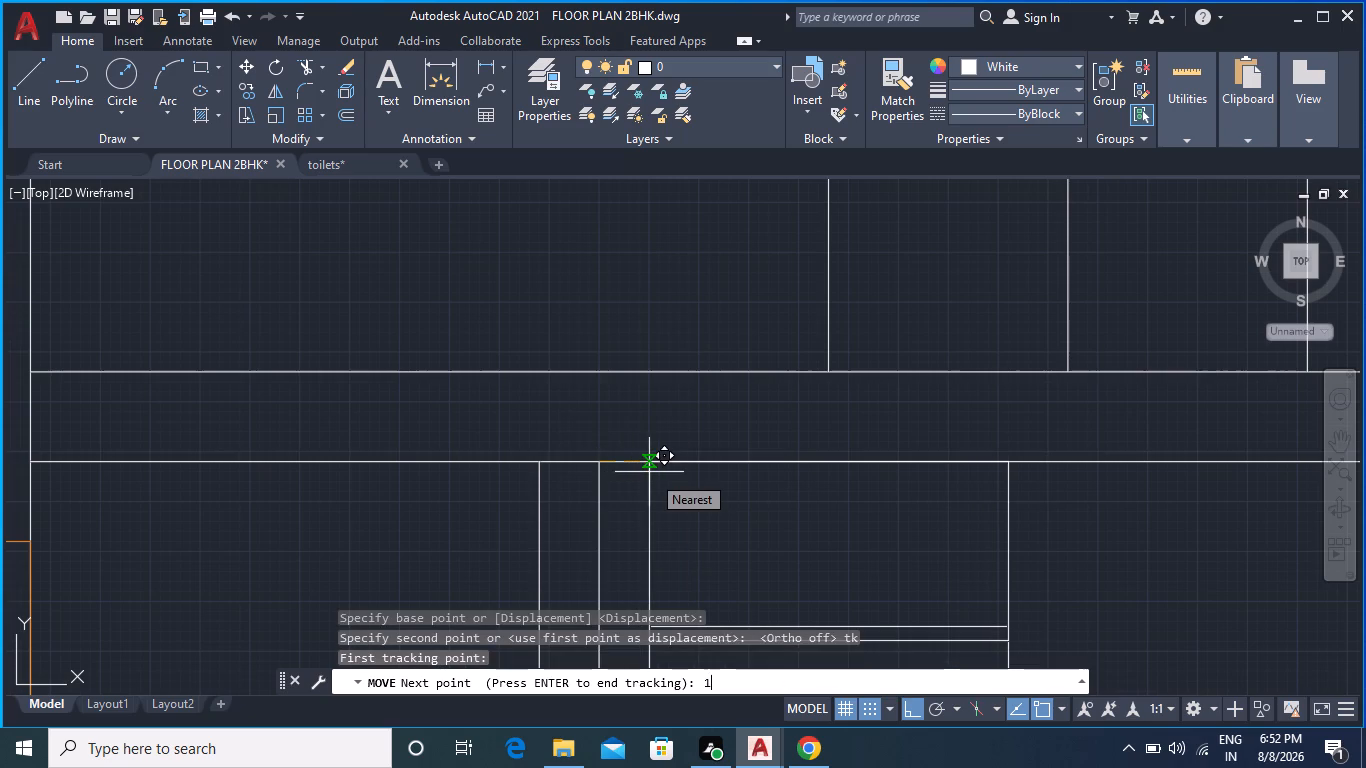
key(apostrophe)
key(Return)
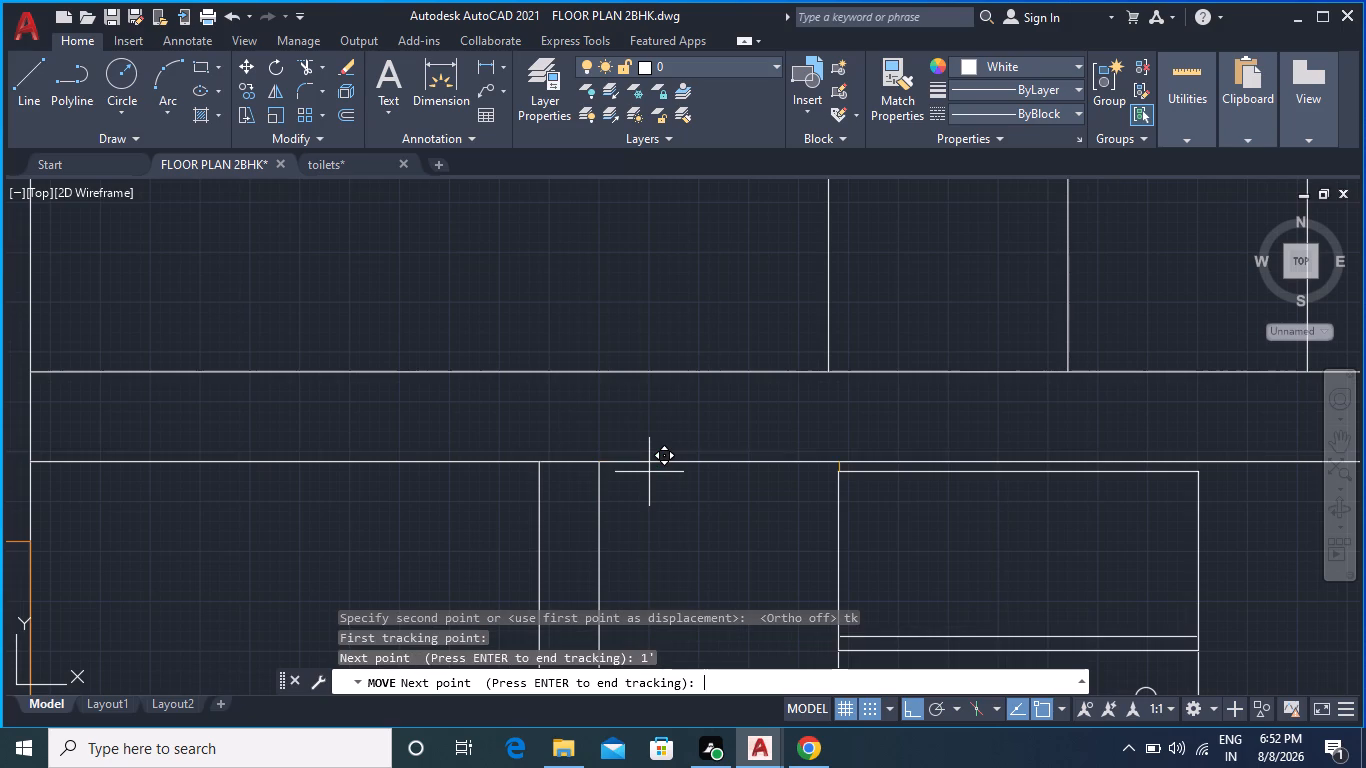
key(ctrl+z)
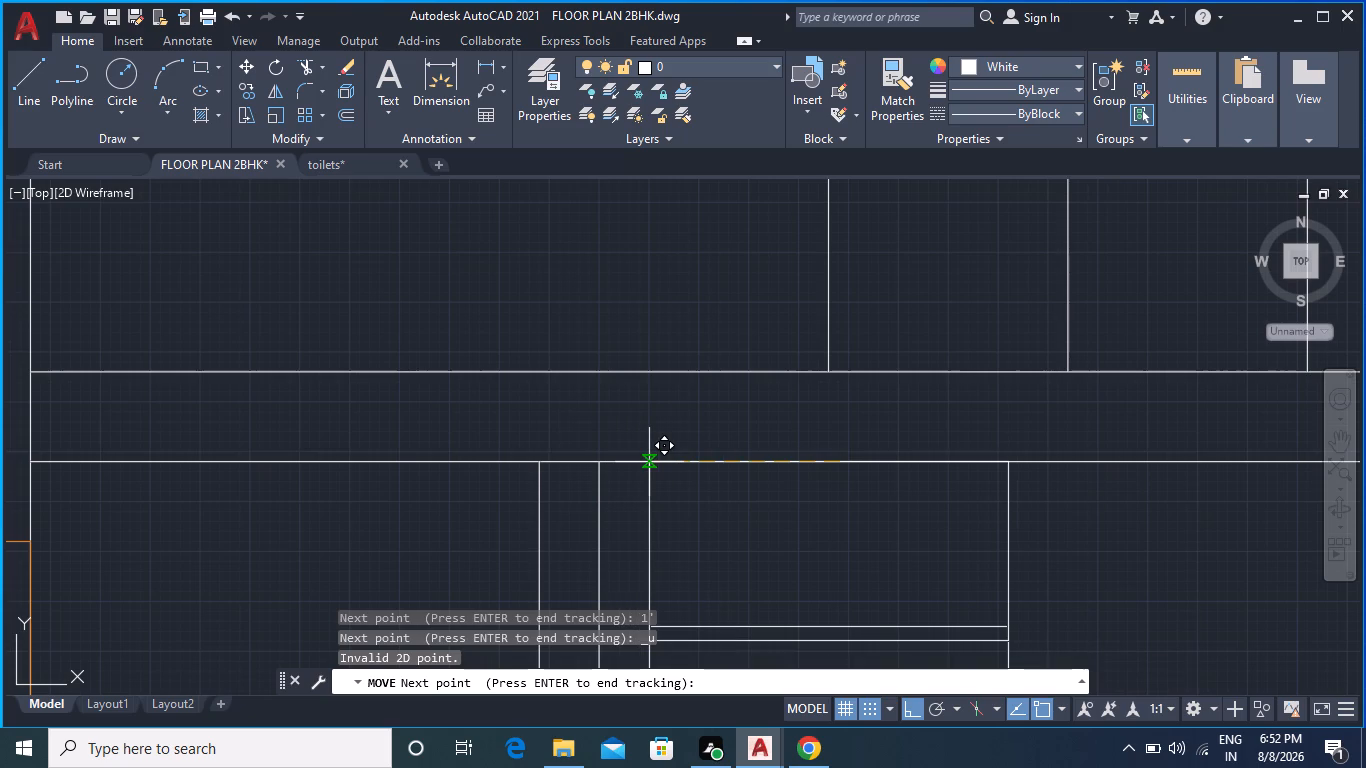
Place the toilet with its cistern against the bathroom's north wall, just east of the upper wall stub.
click(646, 461)
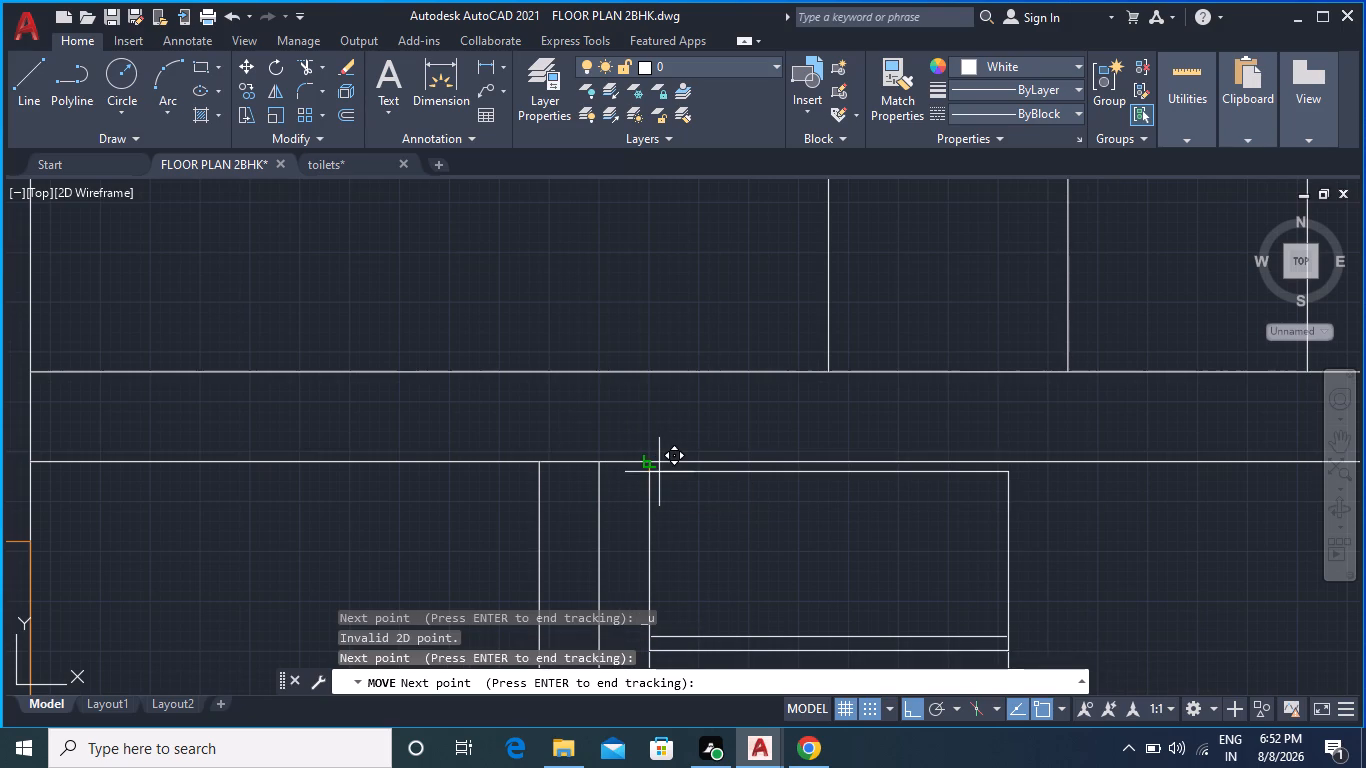
key(Return)
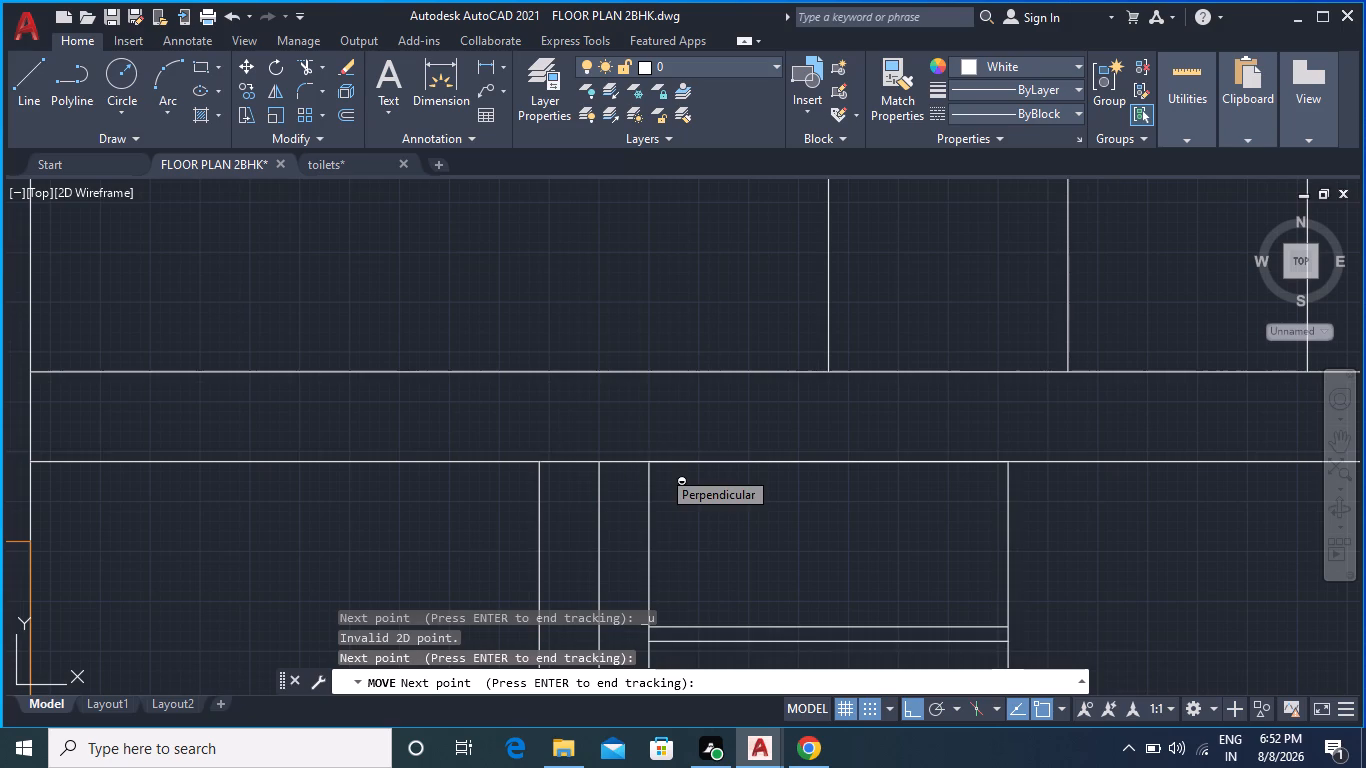
scroll(794, 543, down, 3)
middle_drag(804, 552, 765, 398)
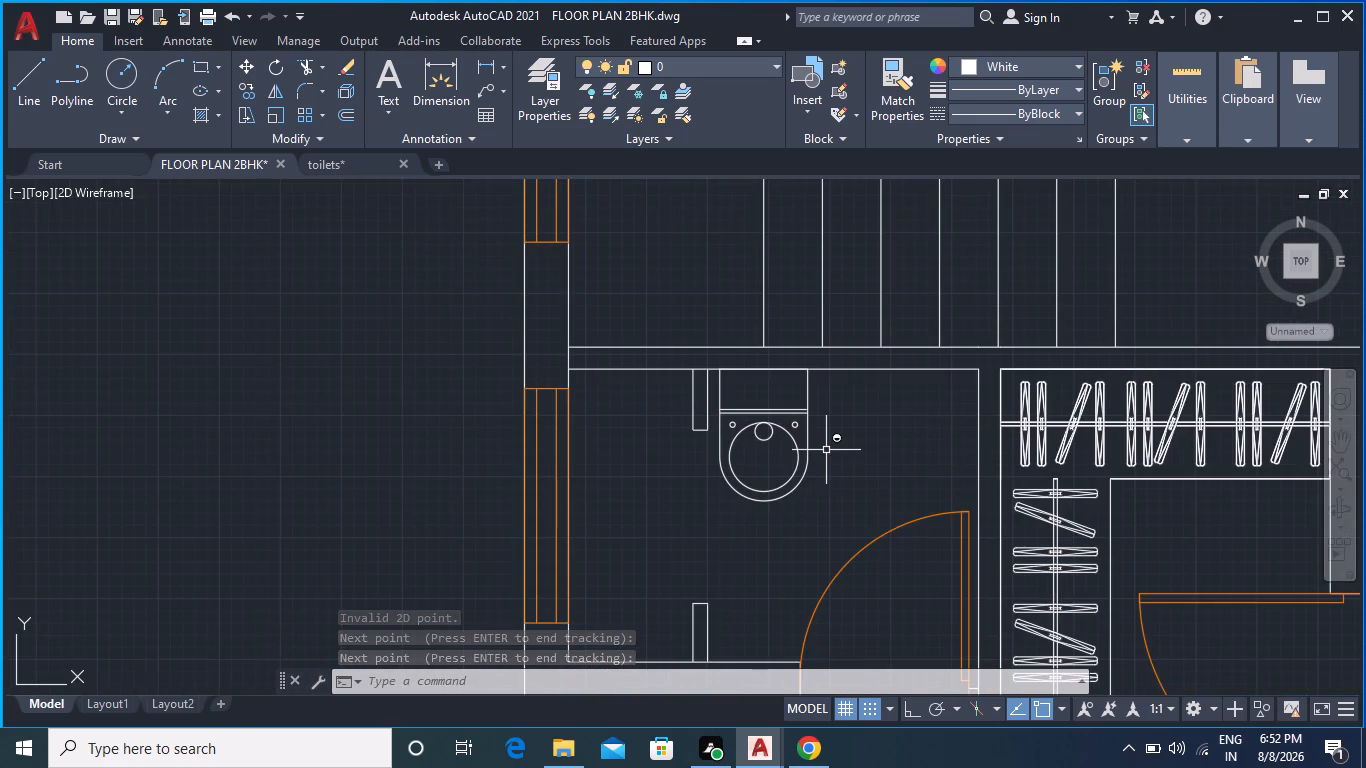
Move the toilet slightly farther east along the bathroom's north wall, using its cistern's upper-right corner as the base point.
click(771, 411)
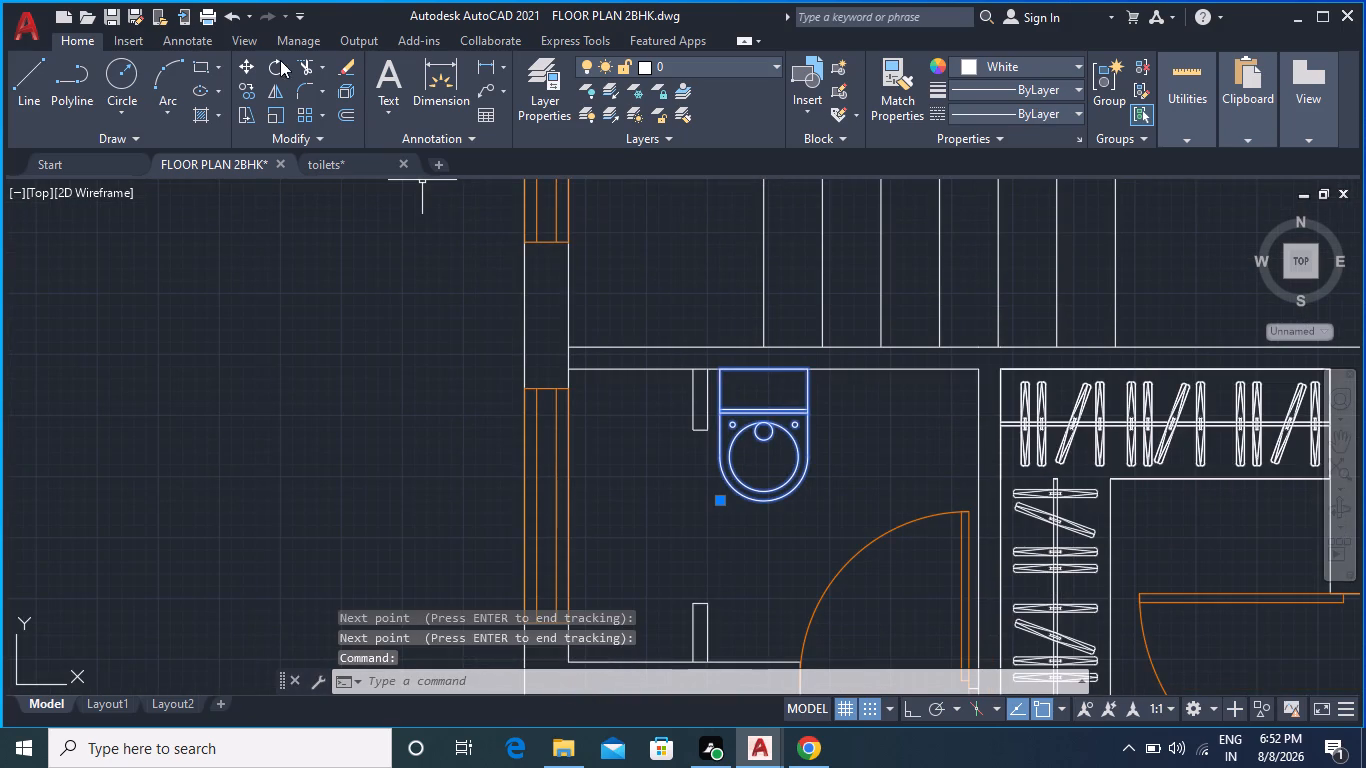
click(253, 64)
scroll(784, 385, up, 3)
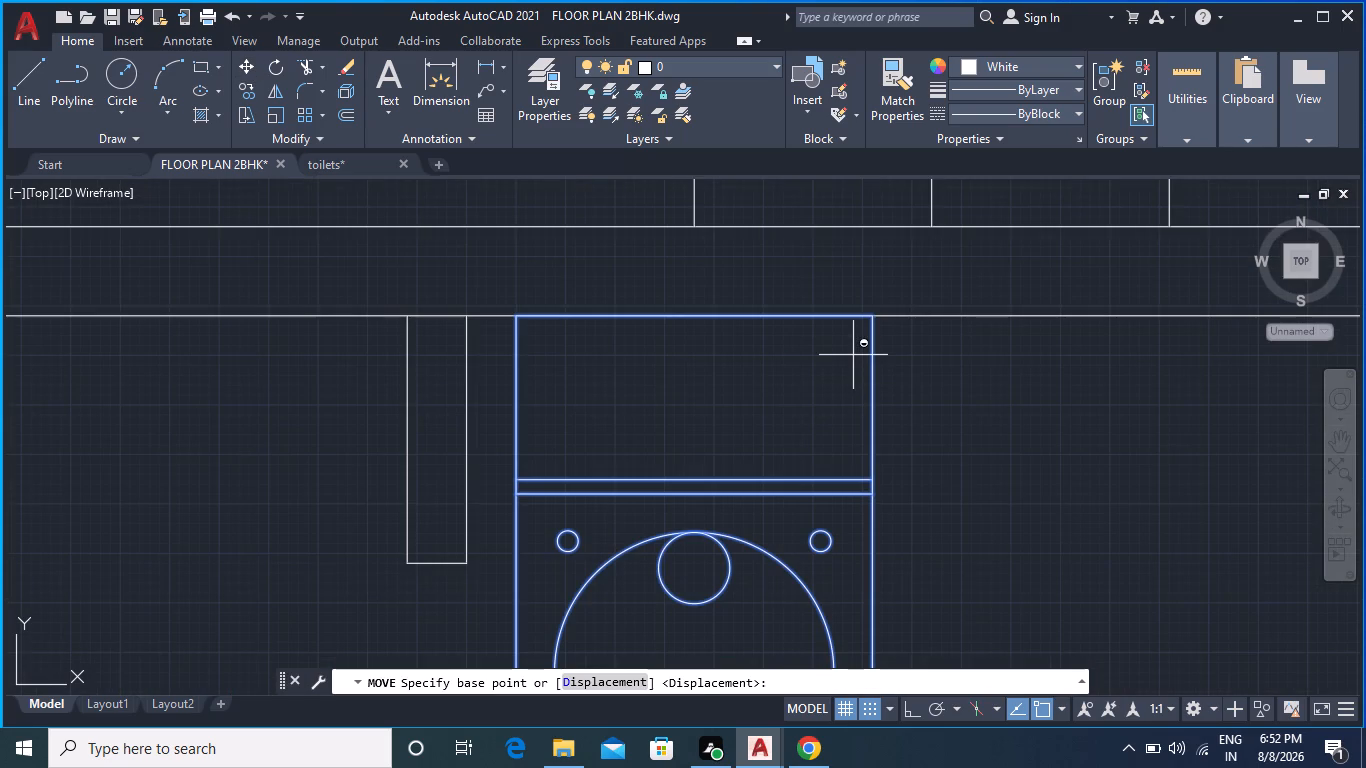
click(876, 323)
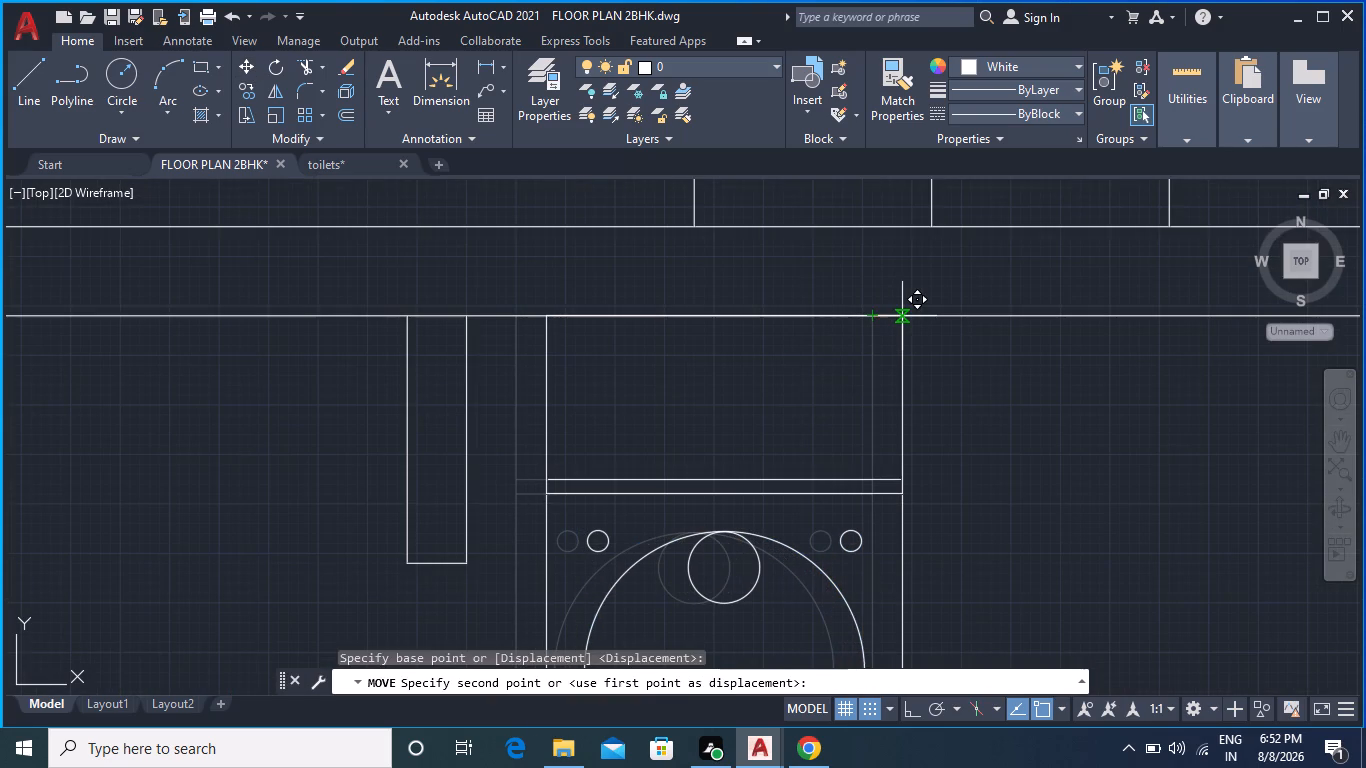
click(898, 318)
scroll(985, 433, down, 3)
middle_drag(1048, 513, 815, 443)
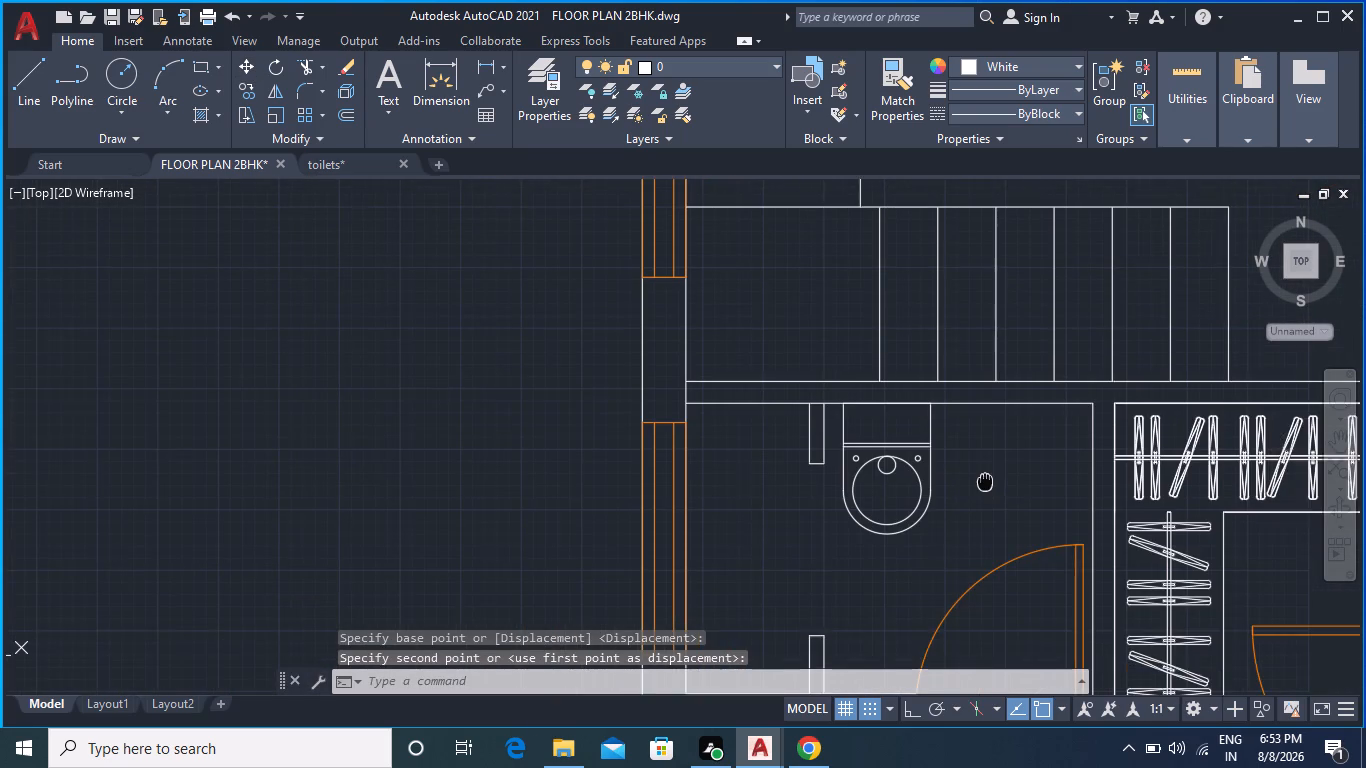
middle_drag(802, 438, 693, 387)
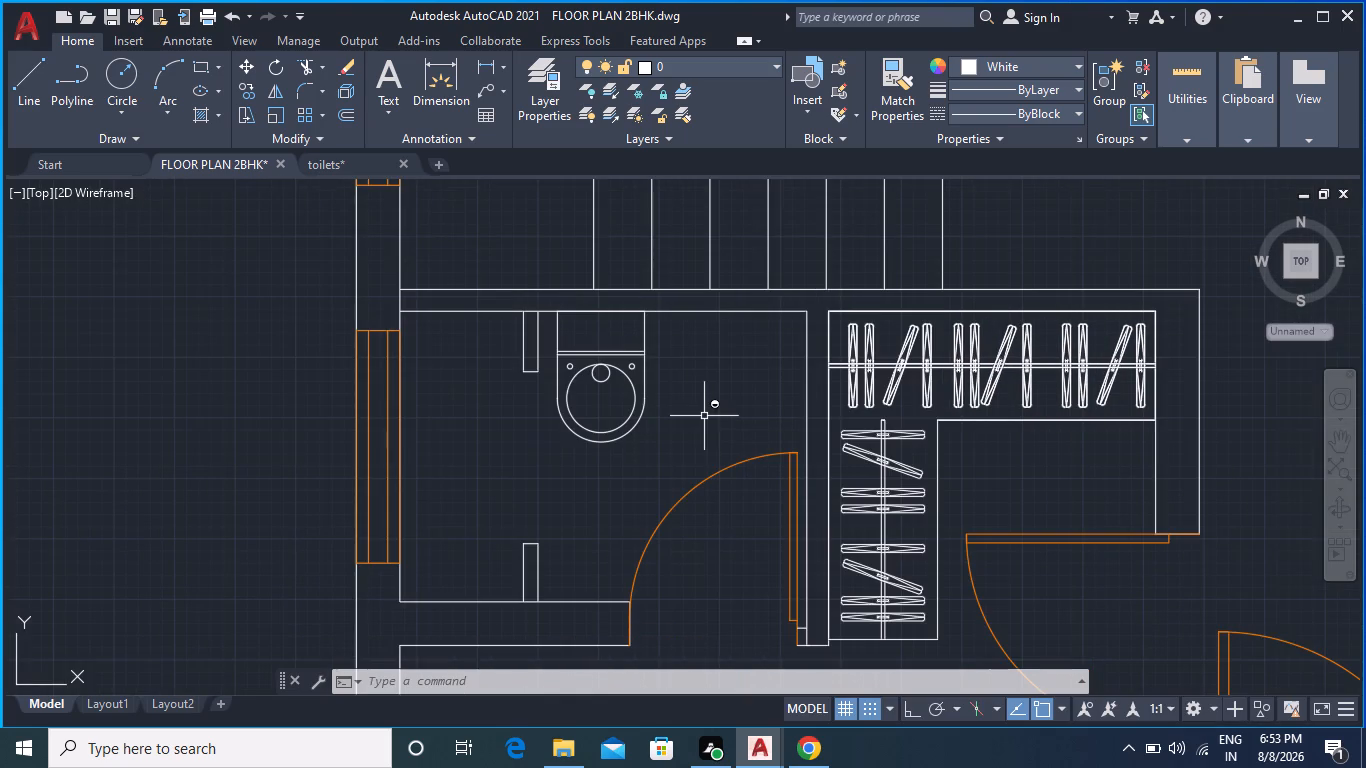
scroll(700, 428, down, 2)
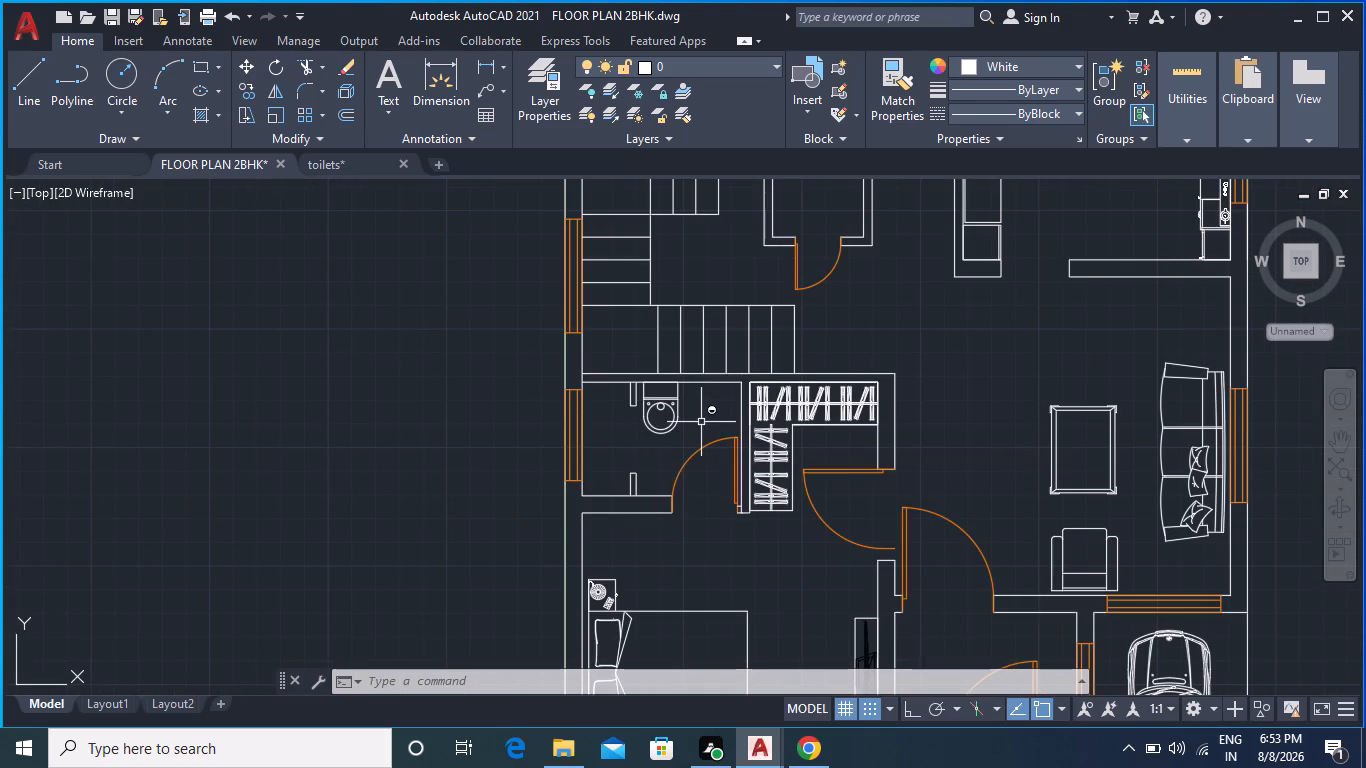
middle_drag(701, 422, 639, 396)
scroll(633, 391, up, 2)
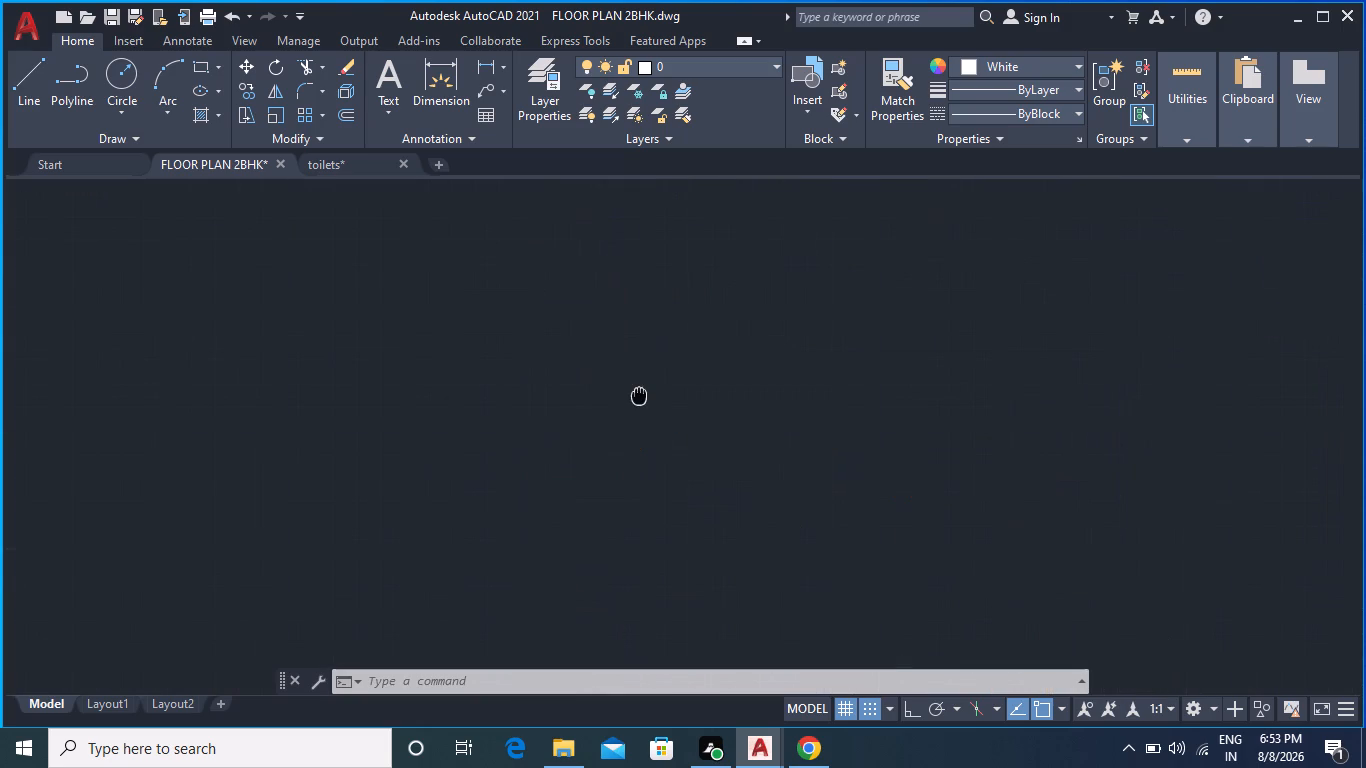
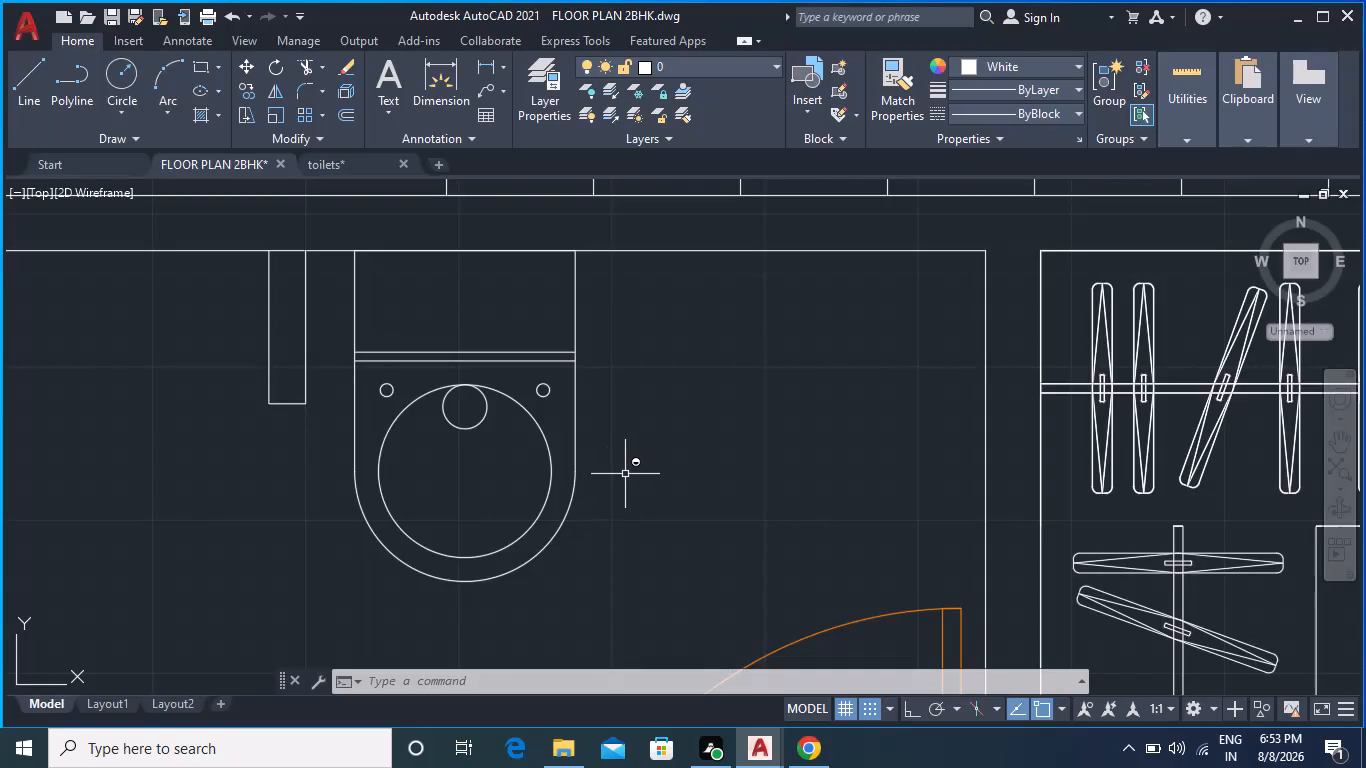
Switch to the toilets drawing and examine the rows of plan-view toilet blocks for another toilet design.
scroll(629, 471, down, 1)
middle_drag(648, 467, 601, 482)
middle_drag(625, 439, 595, 449)
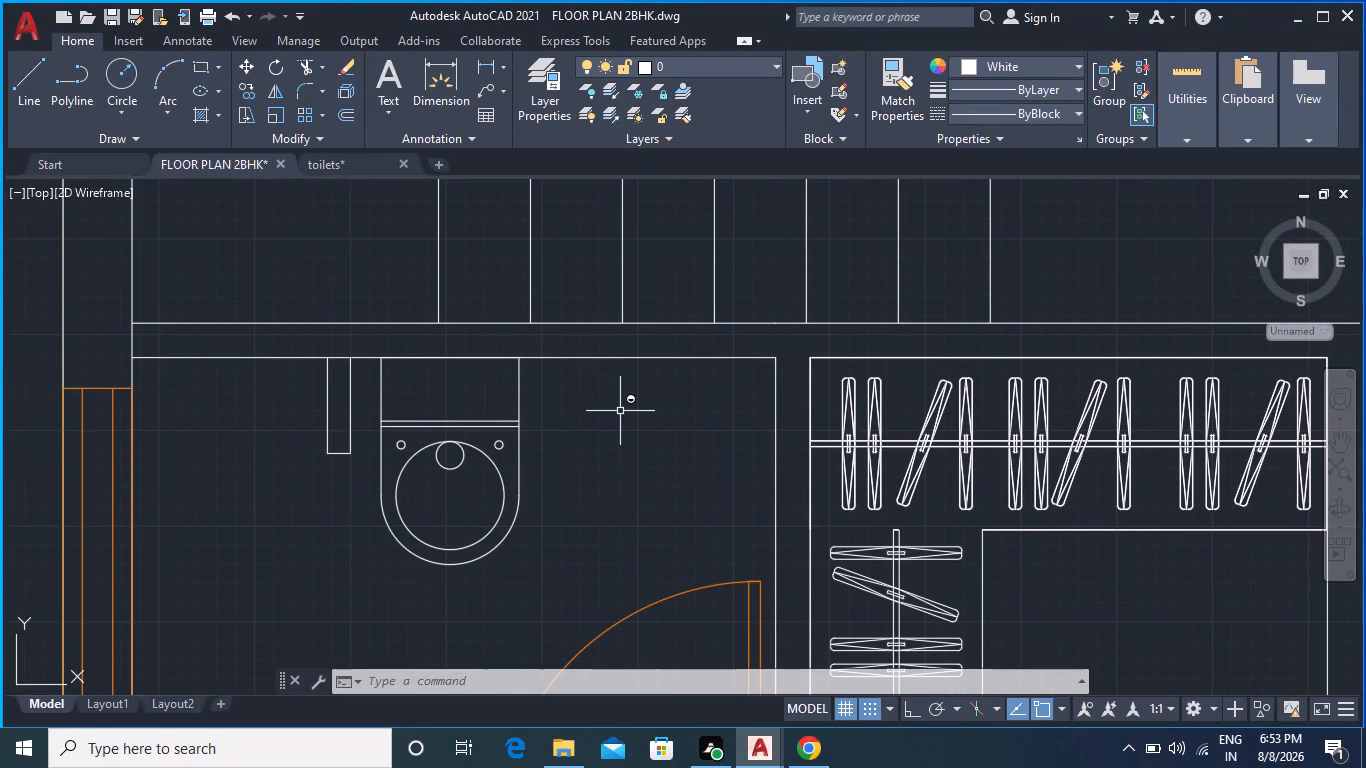
scroll(658, 512, down, 1)
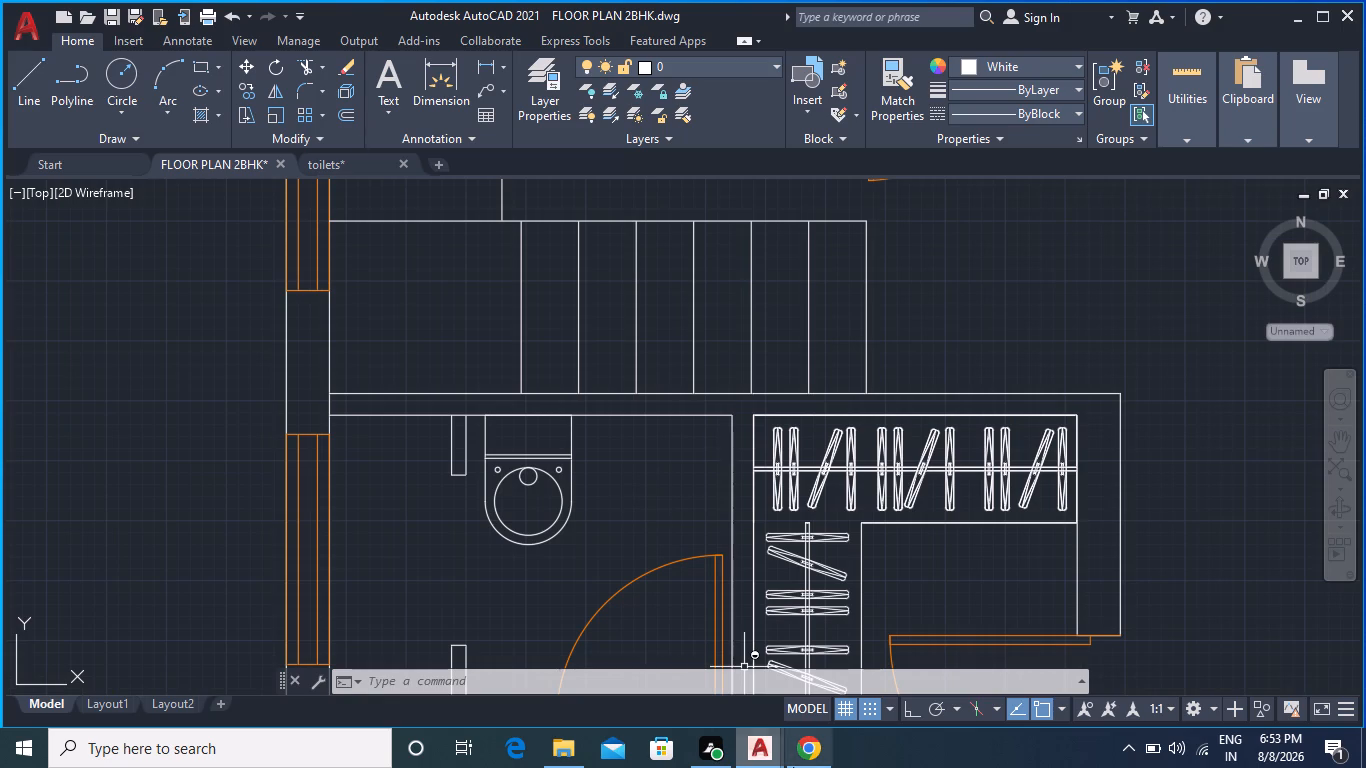
click(343, 154)
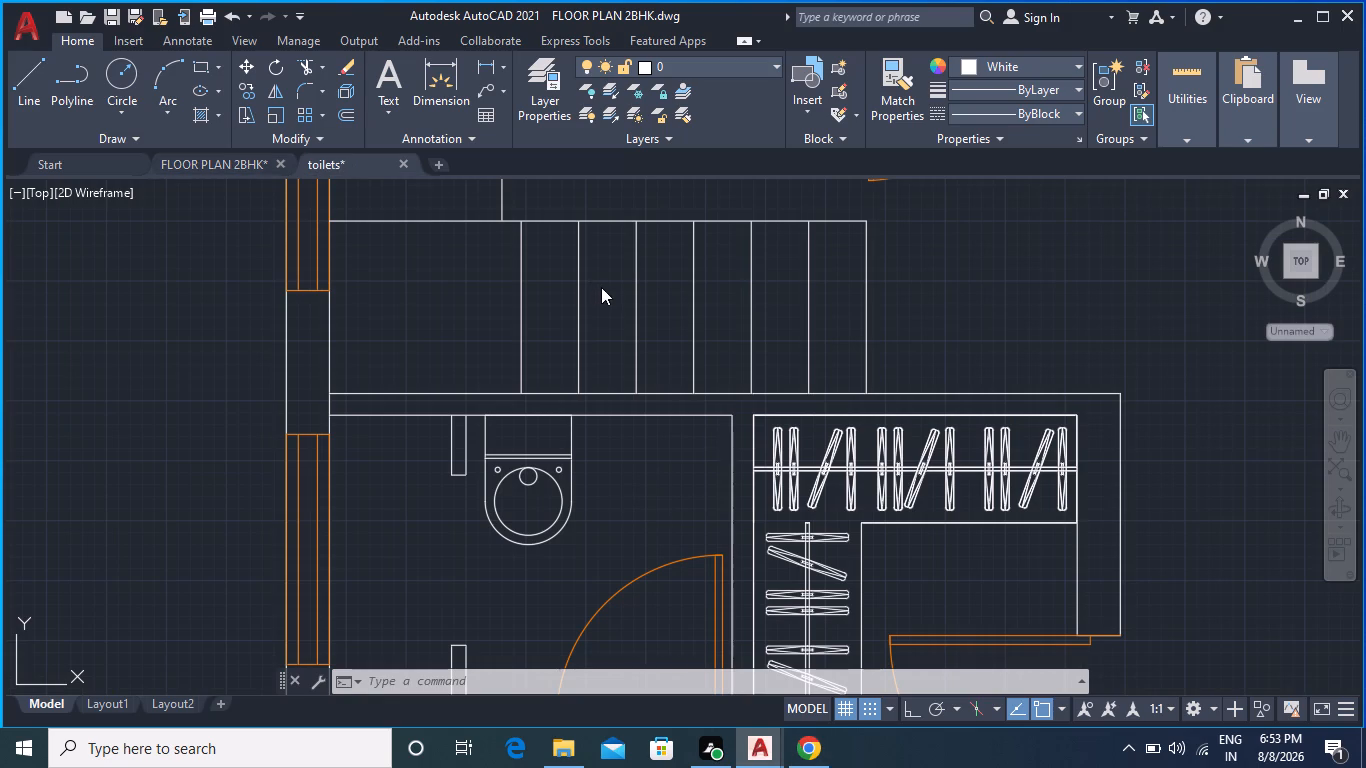
scroll(732, 447, down, 1)
middle_drag(834, 436, 749, 394)
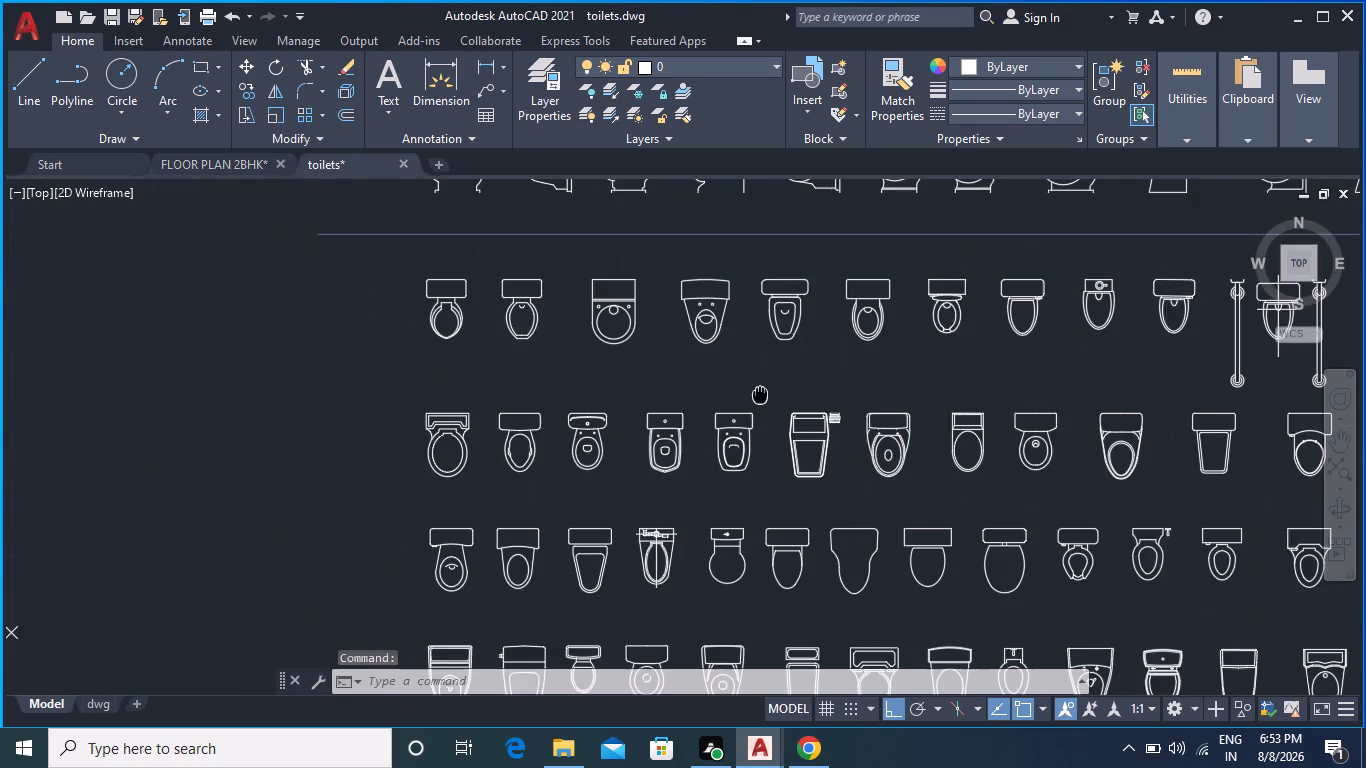
middle_drag(749, 394, 631, 490)
middle_drag(788, 440, 711, 399)
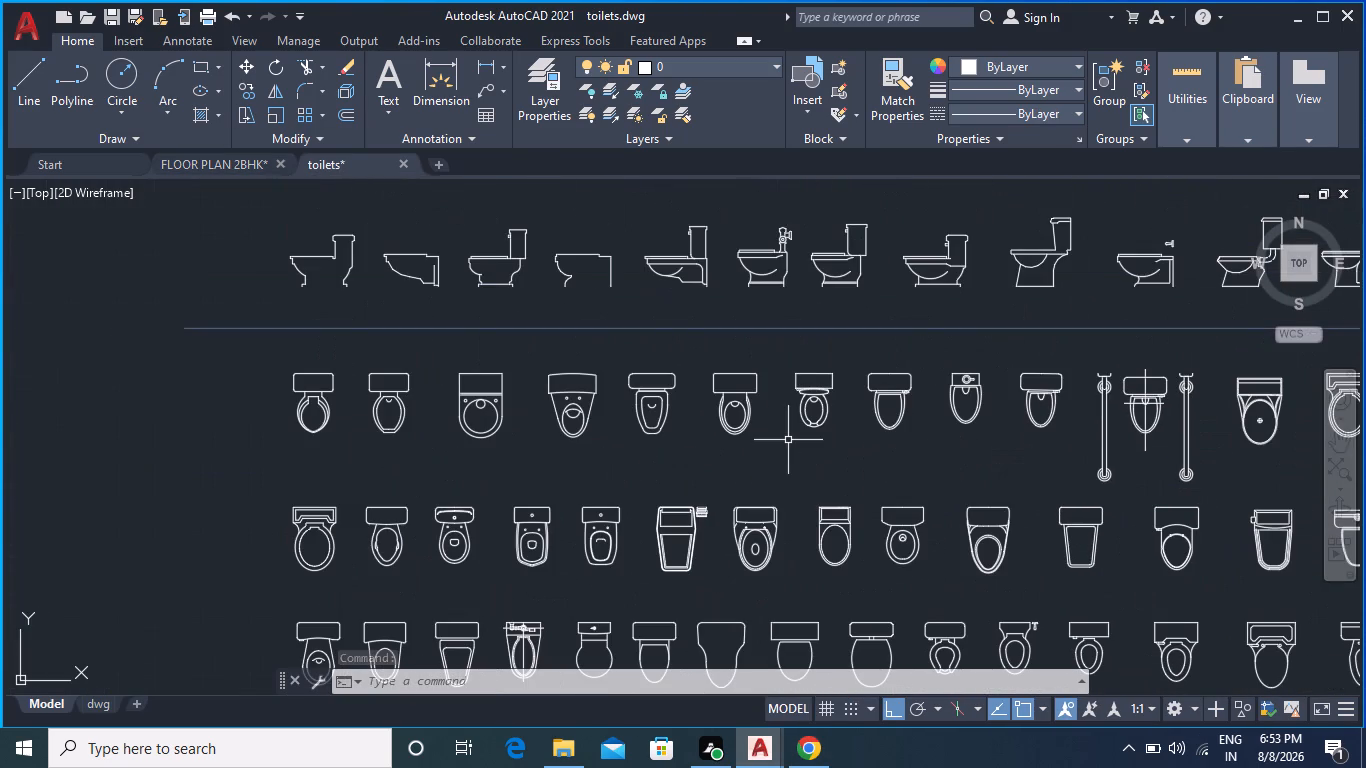
middle_drag(711, 399, 655, 303)
middle_drag(706, 431, 797, 263)
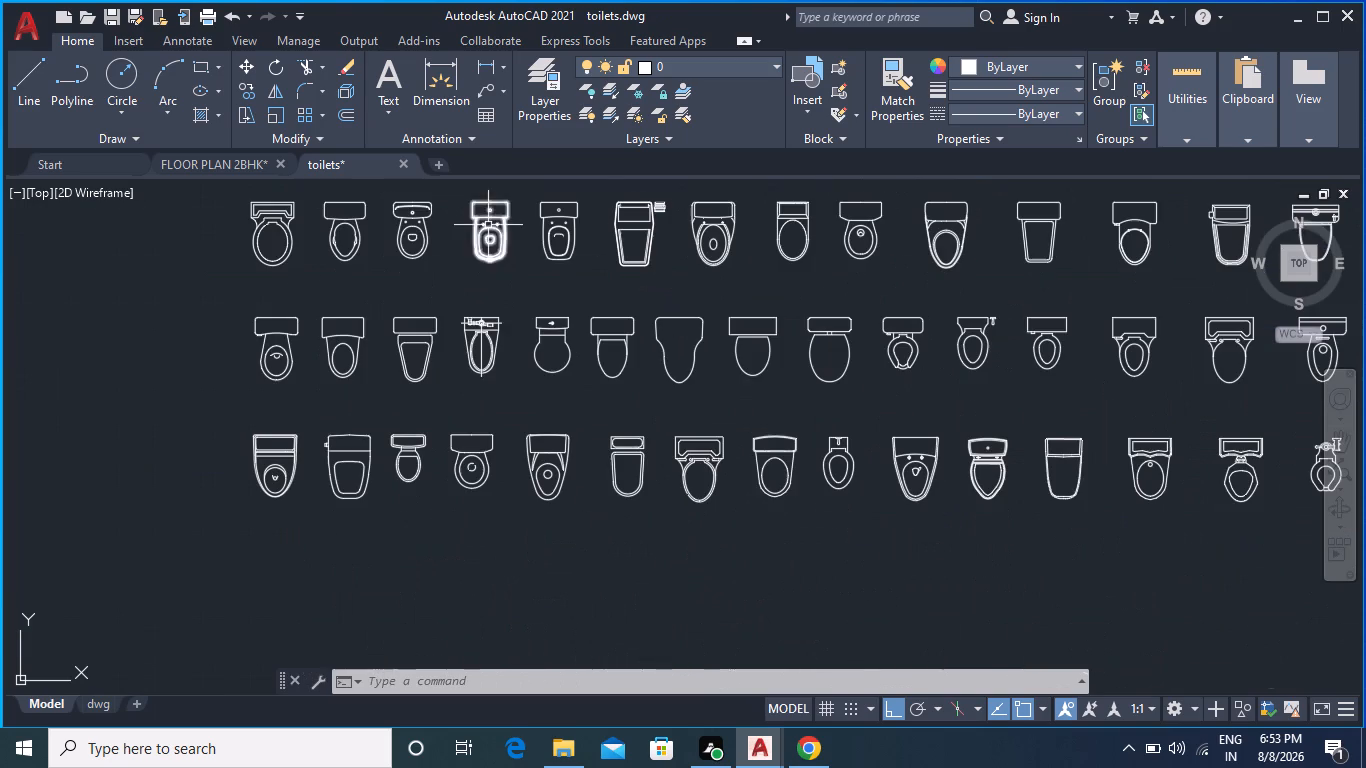
middle_drag(489, 294, 666, 479)
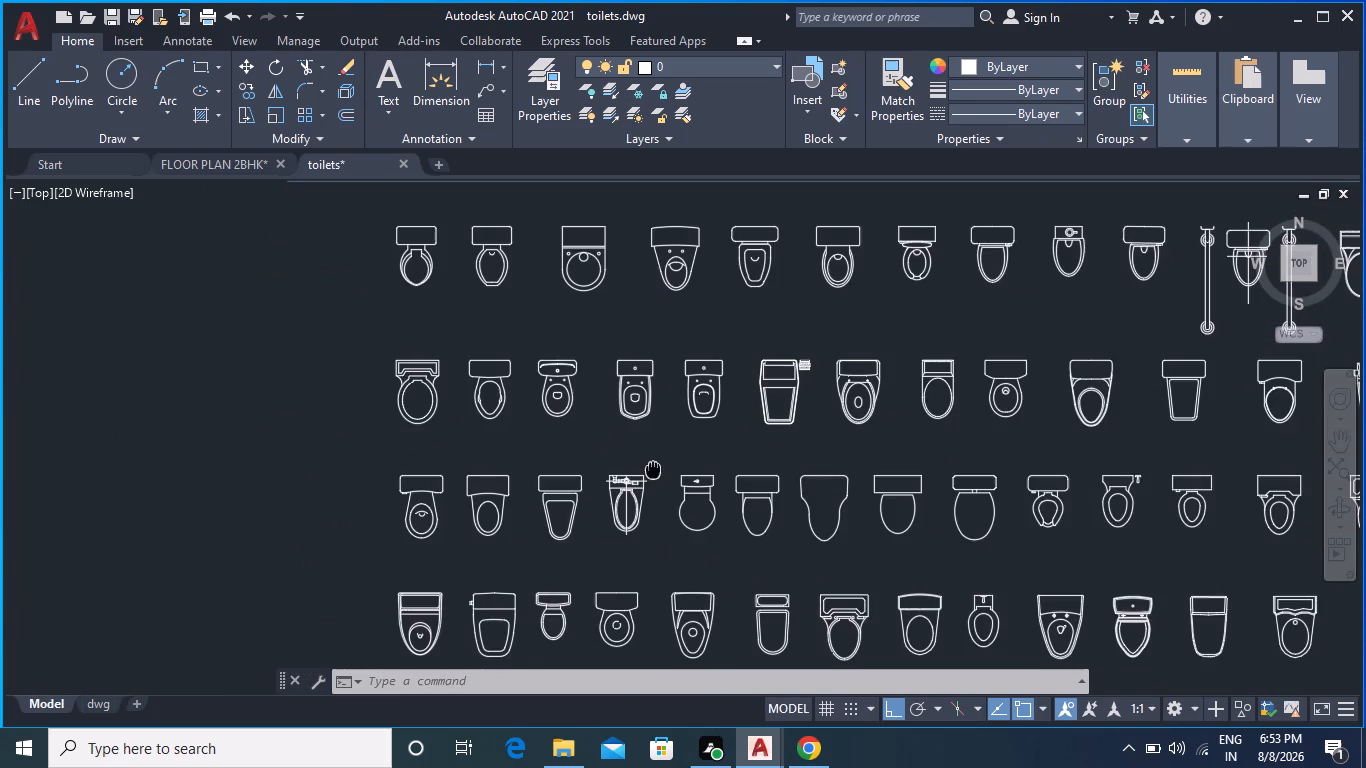
scroll(550, 358, up, 2)
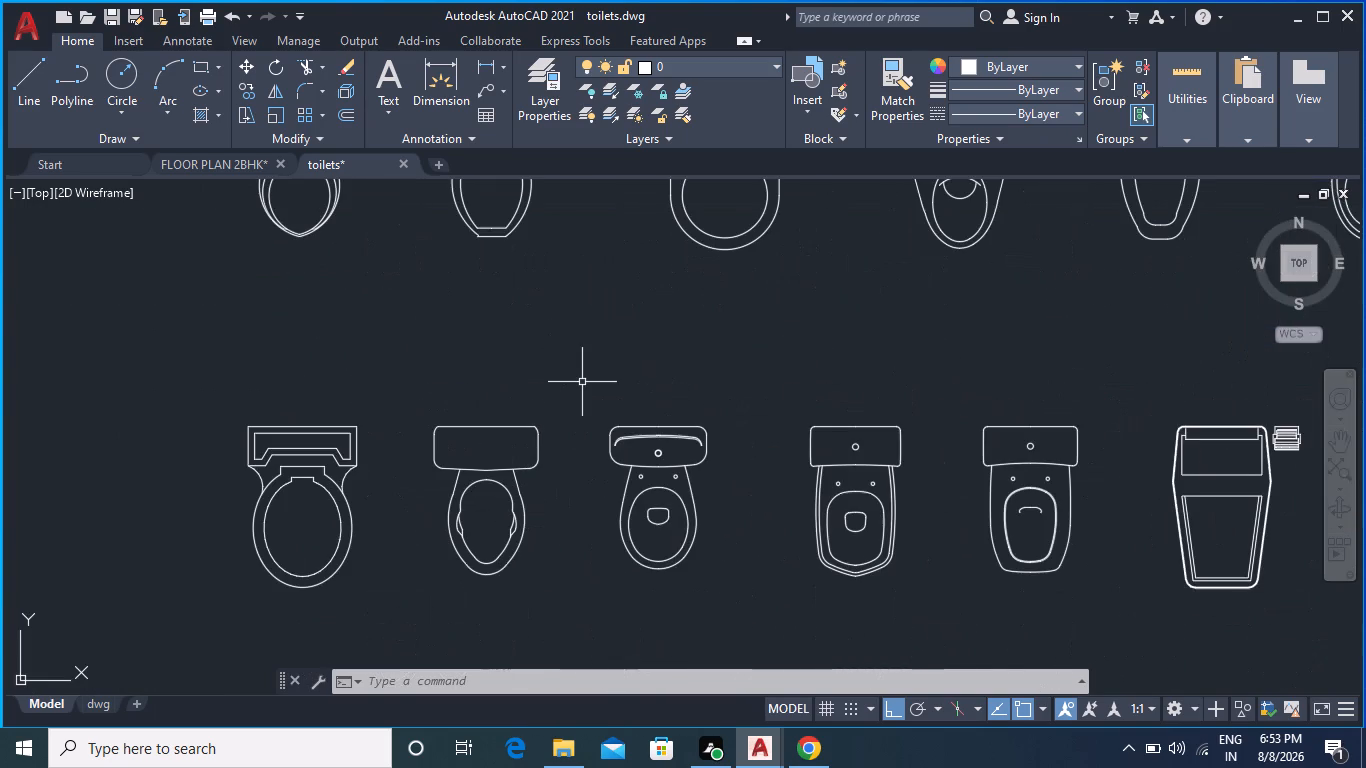
middle_drag(697, 391, 667, 413)
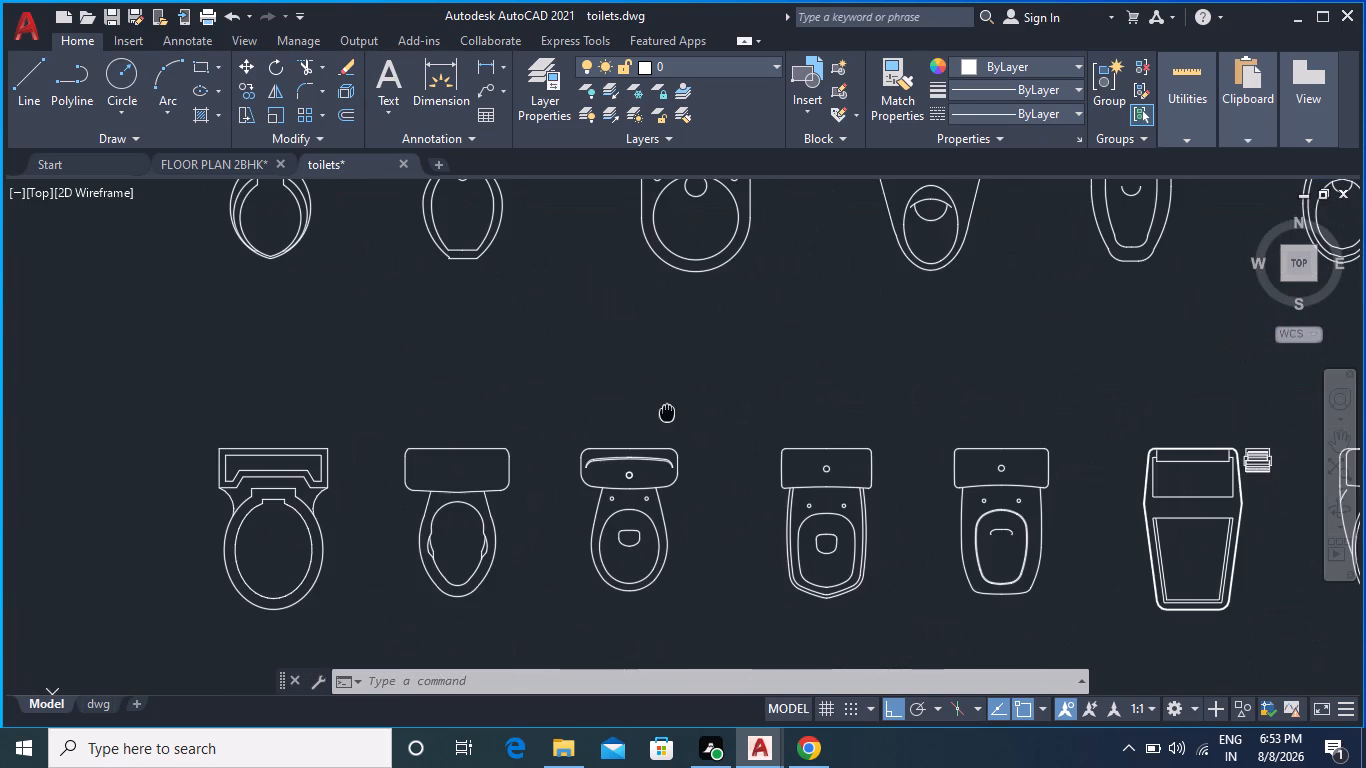
middle_drag(667, 413, 606, 379)
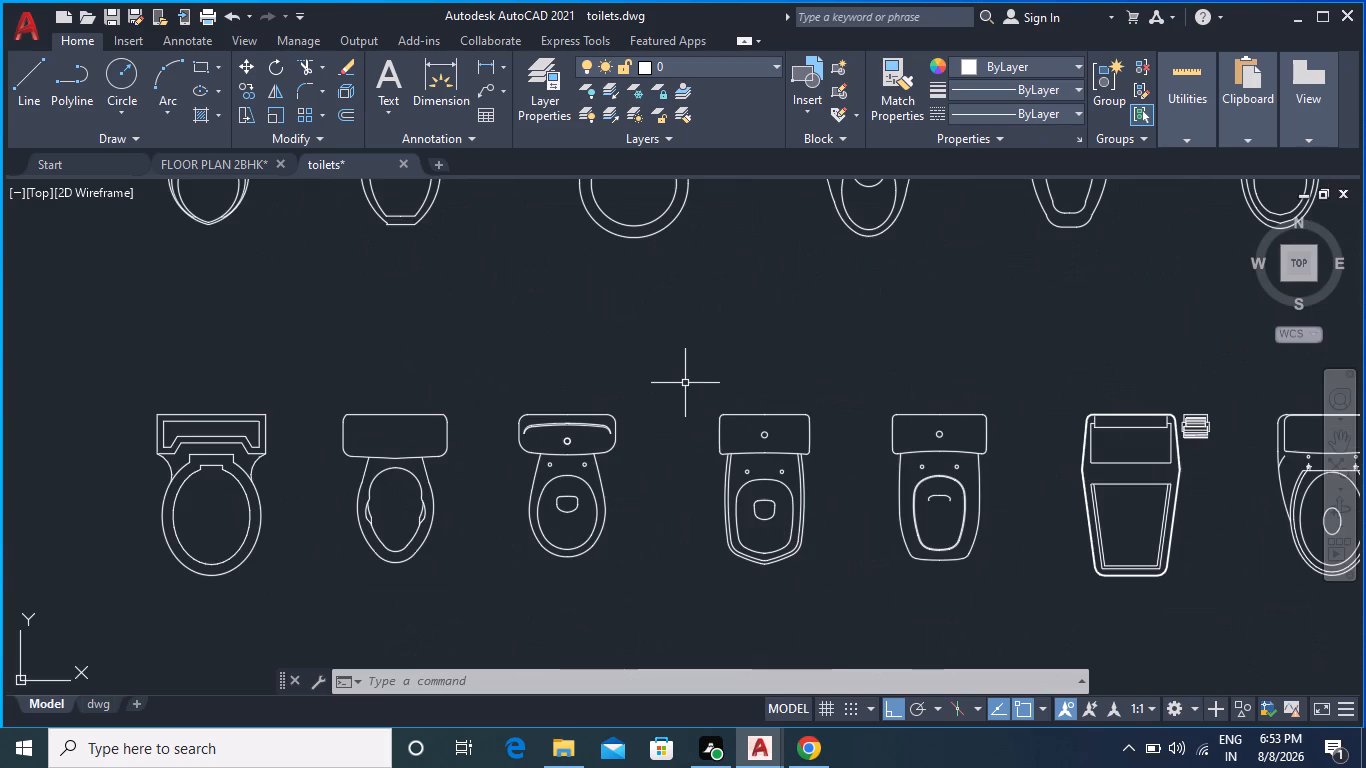
click(850, 402)
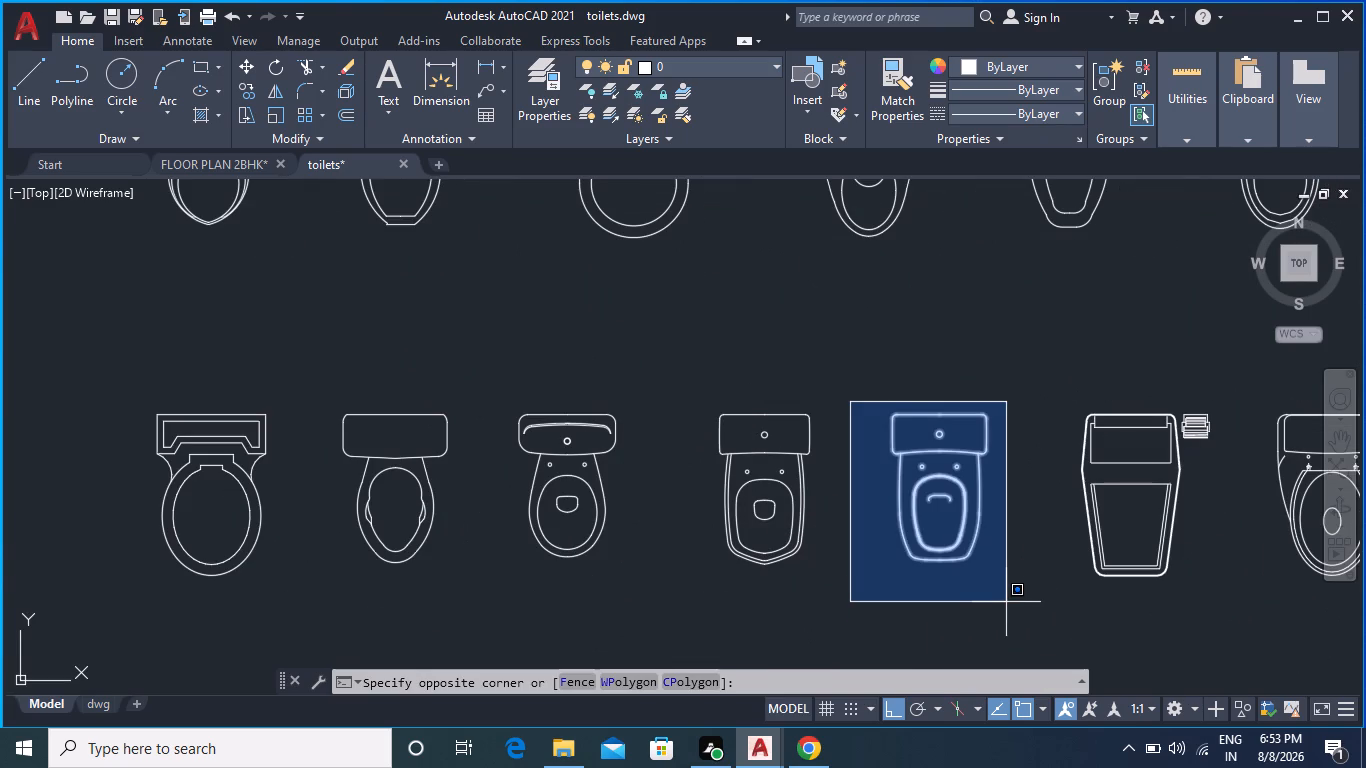
click(936, 384)
middle_drag(1066, 364, 657, 318)
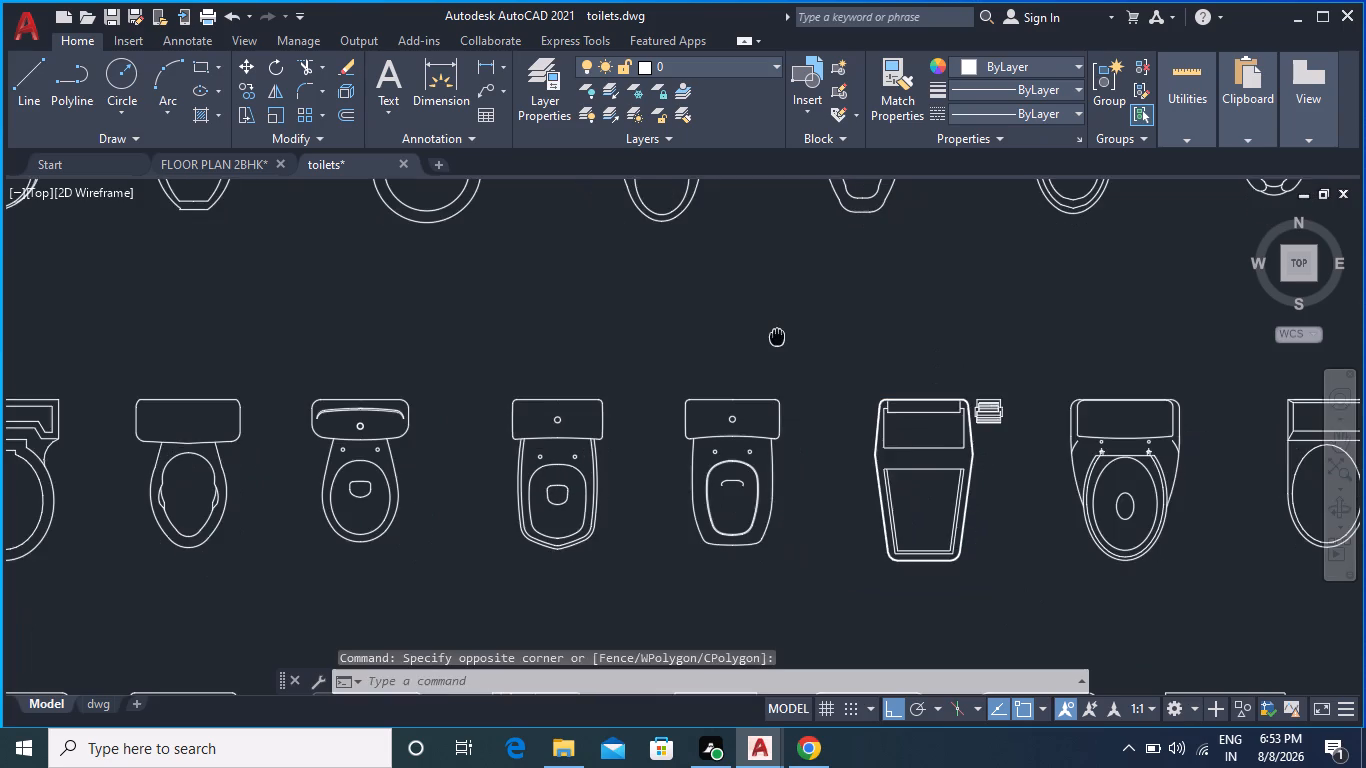
click(854, 348)
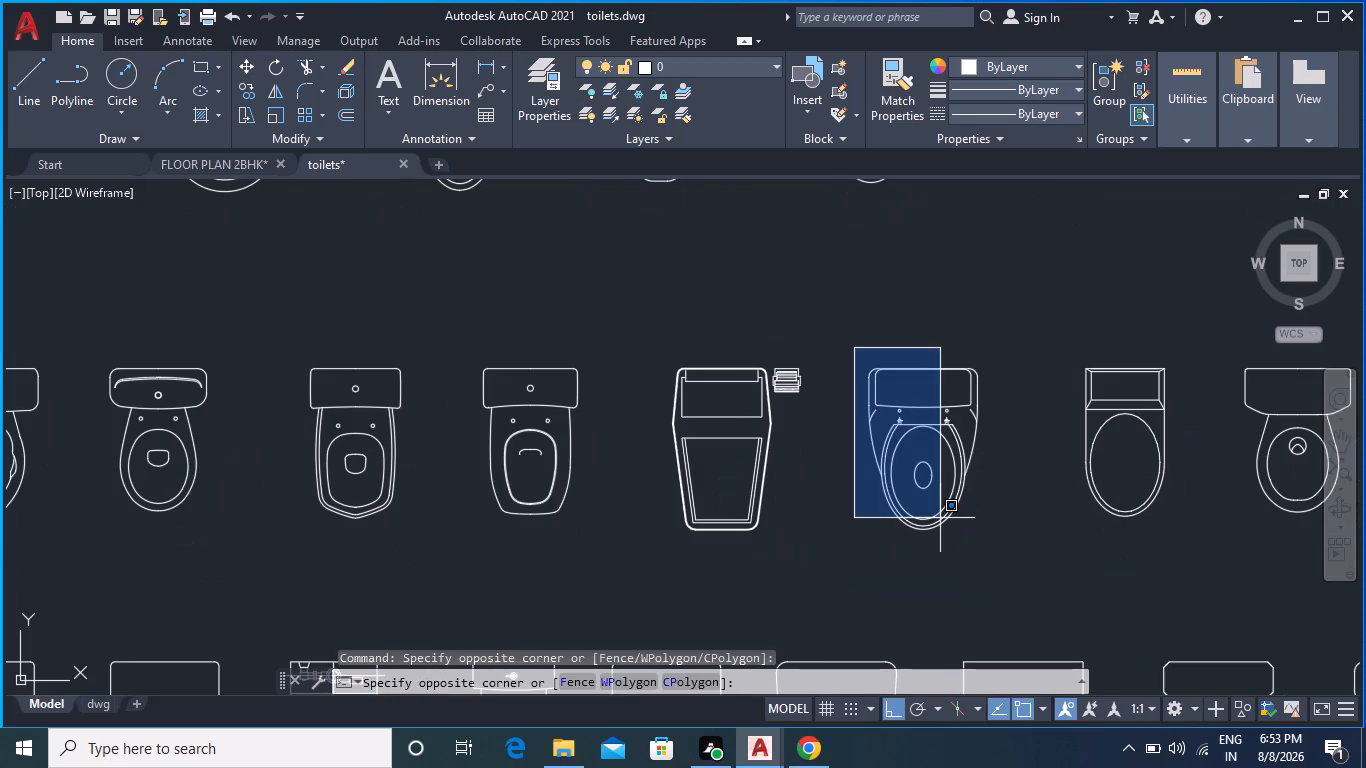
click(871, 328)
scroll(885, 359, down, 2)
middle_drag(892, 341, 892, 402)
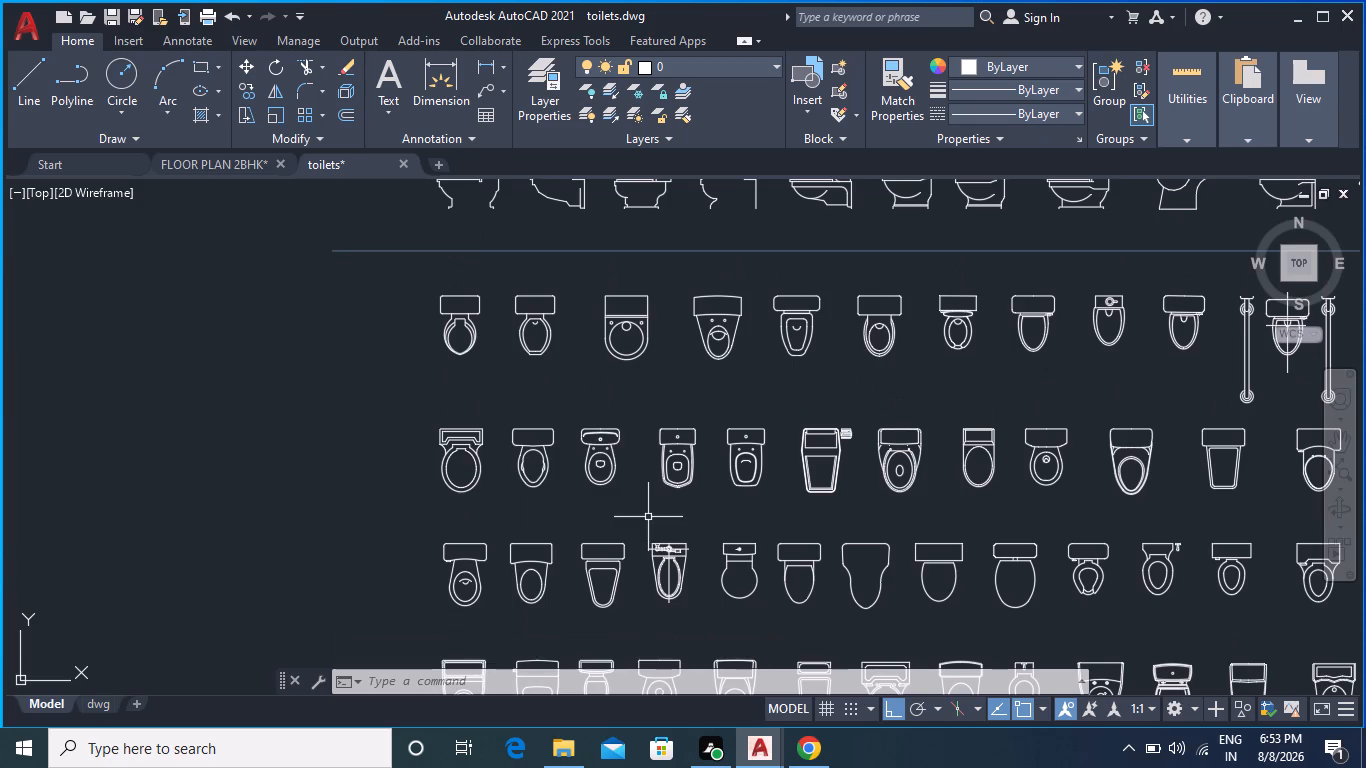
middle_drag(647, 517, 647, 473)
scroll(657, 418, up, 2)
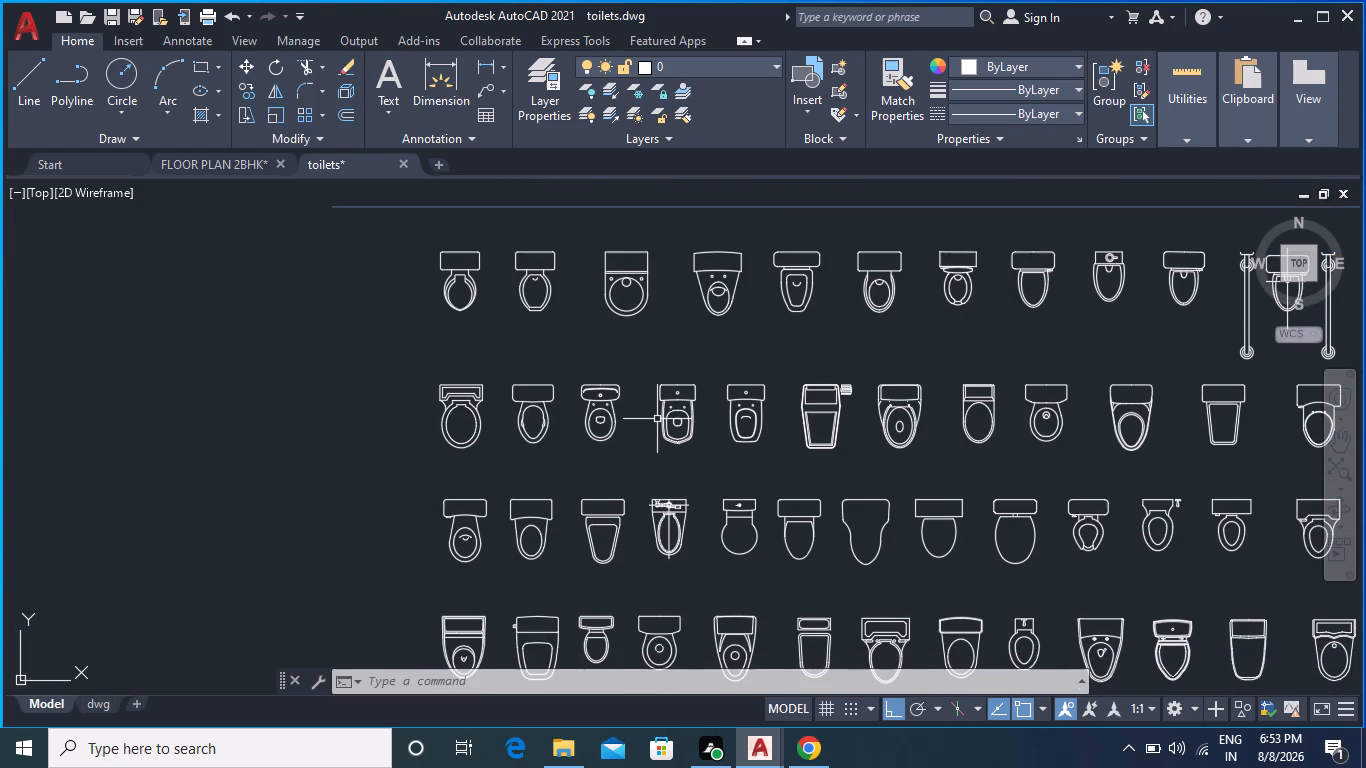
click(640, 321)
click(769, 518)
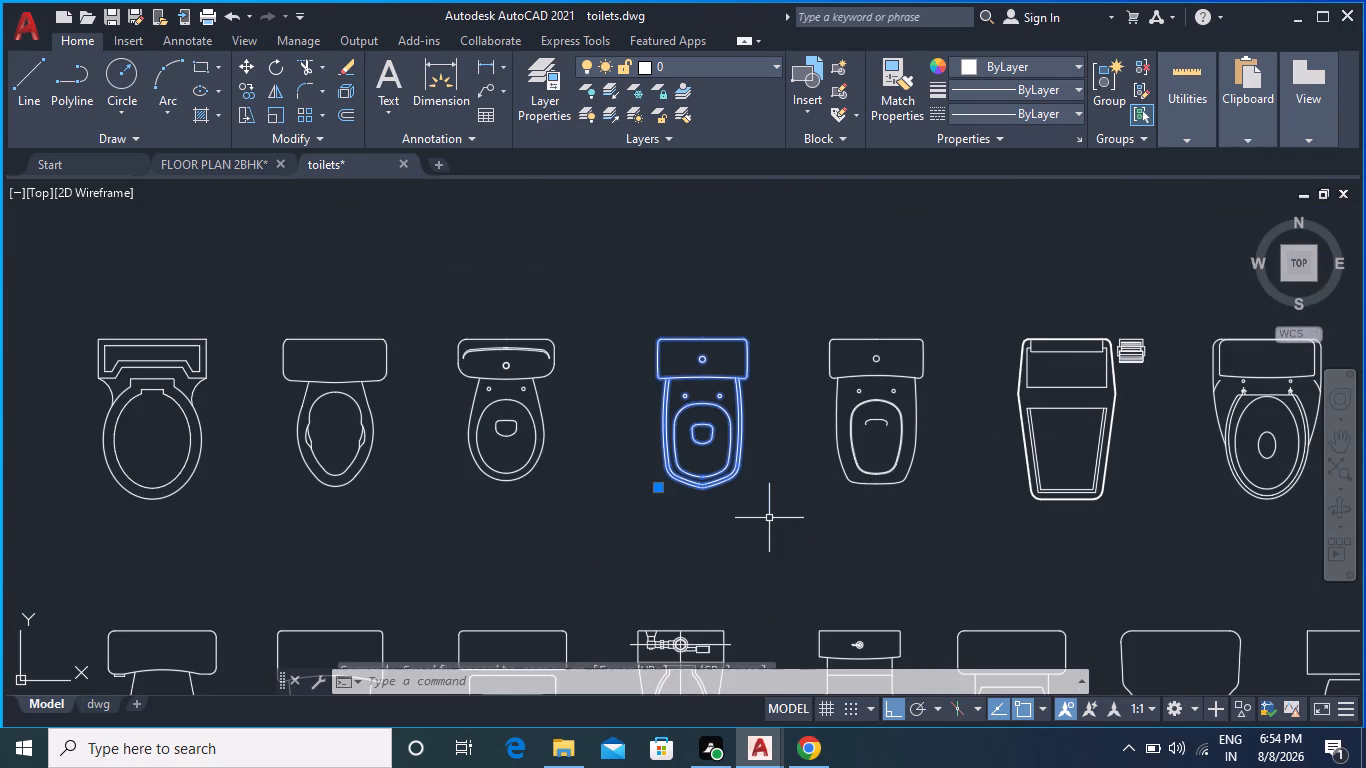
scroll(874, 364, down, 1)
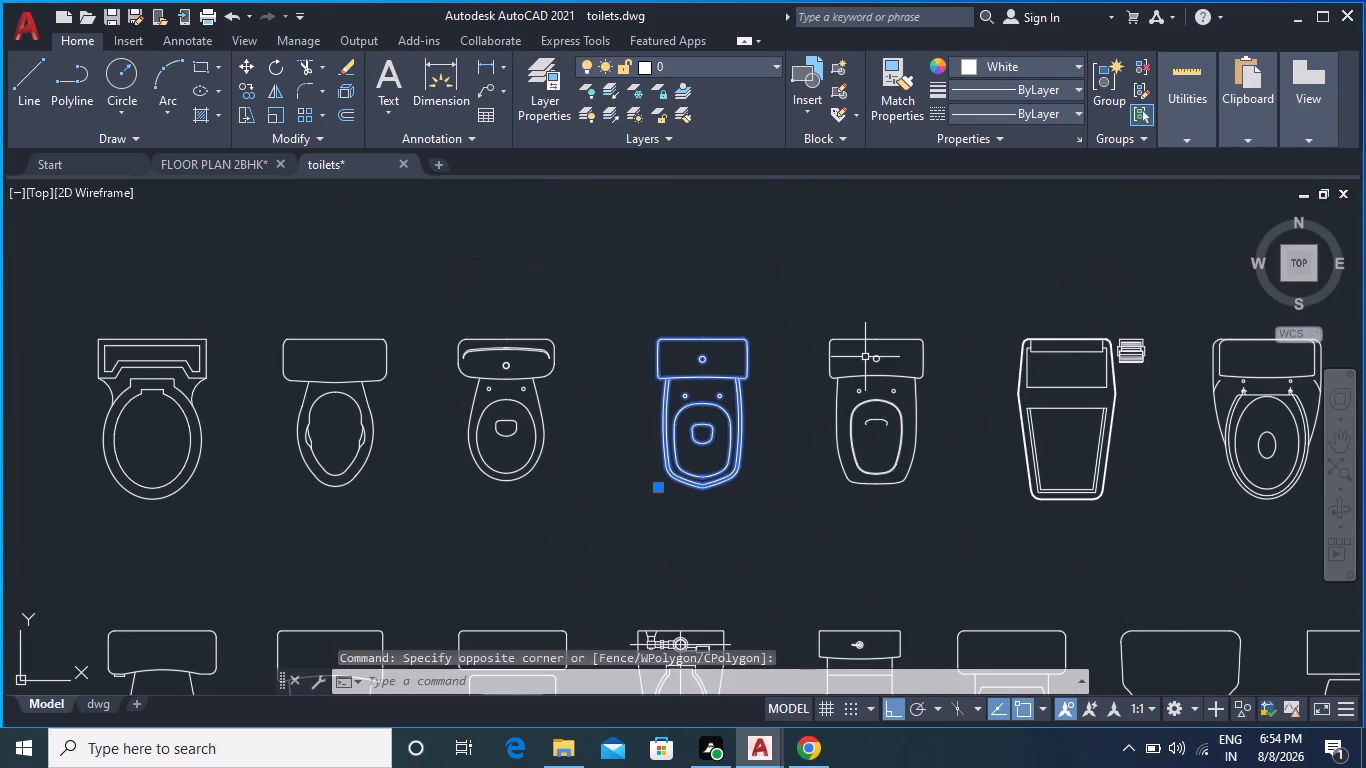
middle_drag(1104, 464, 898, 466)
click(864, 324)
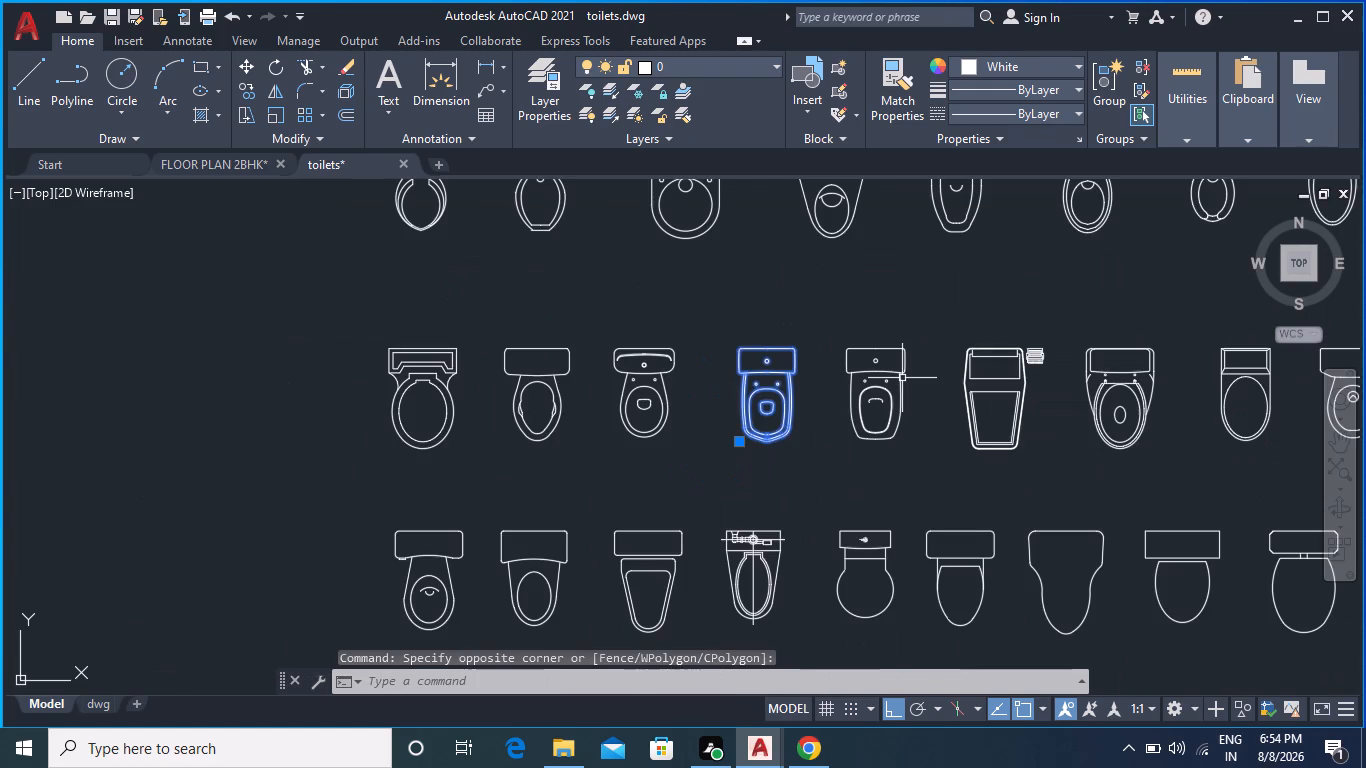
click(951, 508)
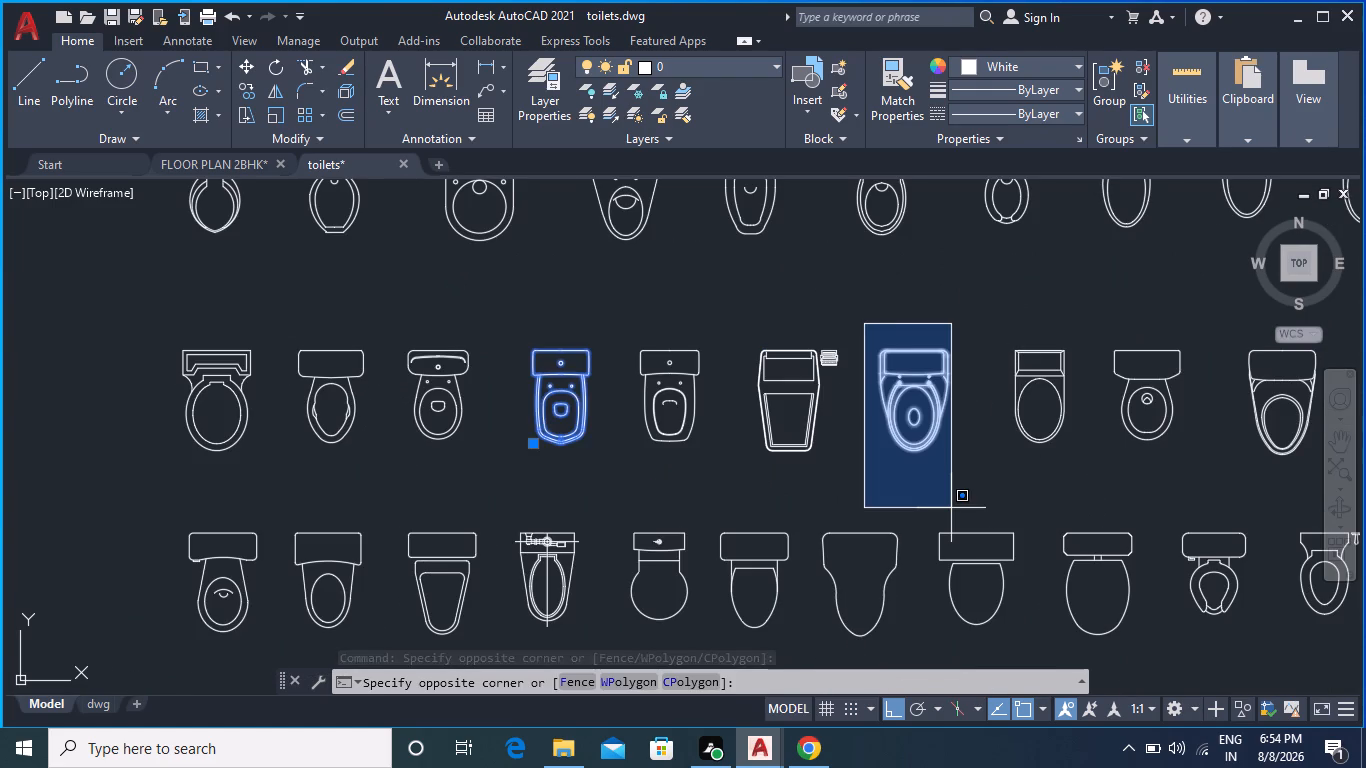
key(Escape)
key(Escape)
Copy the first toilet block, with the stepped cistern and oval bowl, in the second plan-view row to the clipboard.
middle_drag(998, 489, 889, 464)
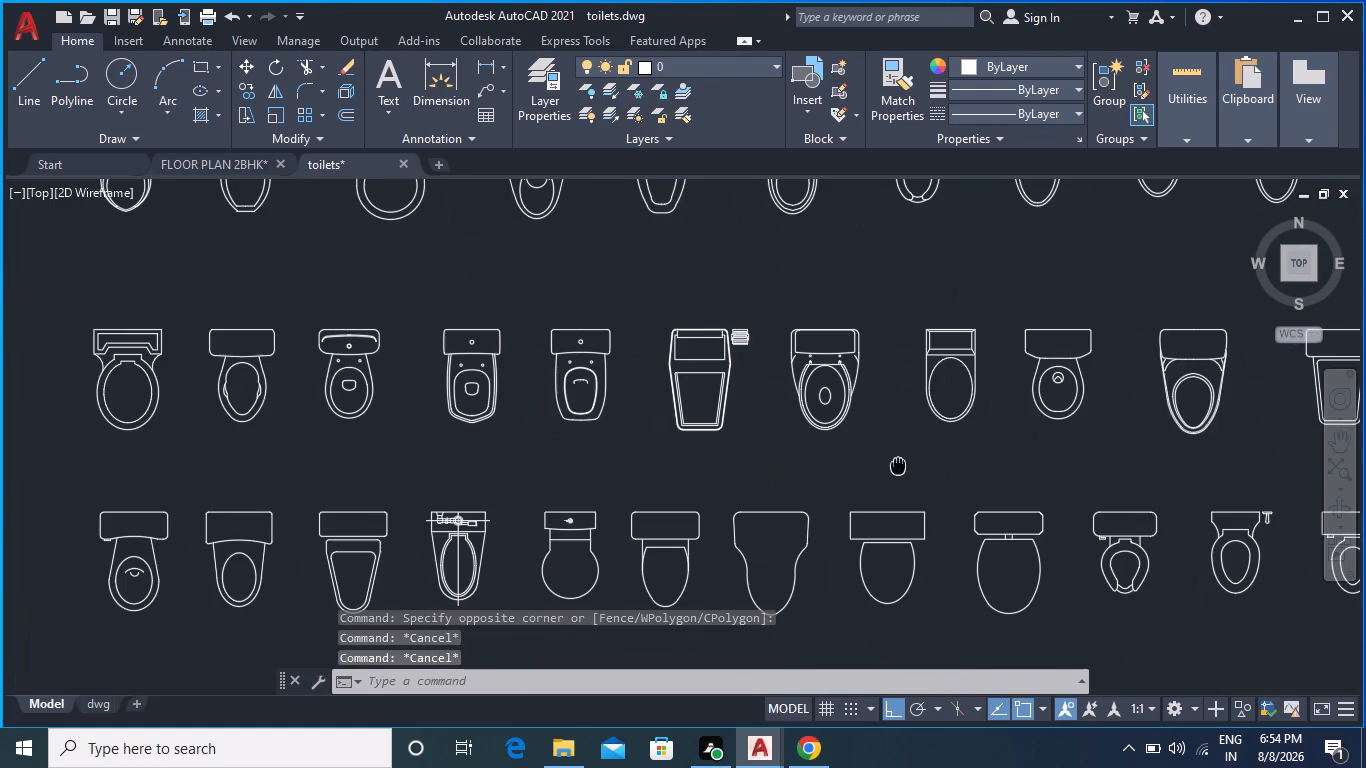
middle_drag(889, 464, 805, 449)
scroll(822, 451, down, 2)
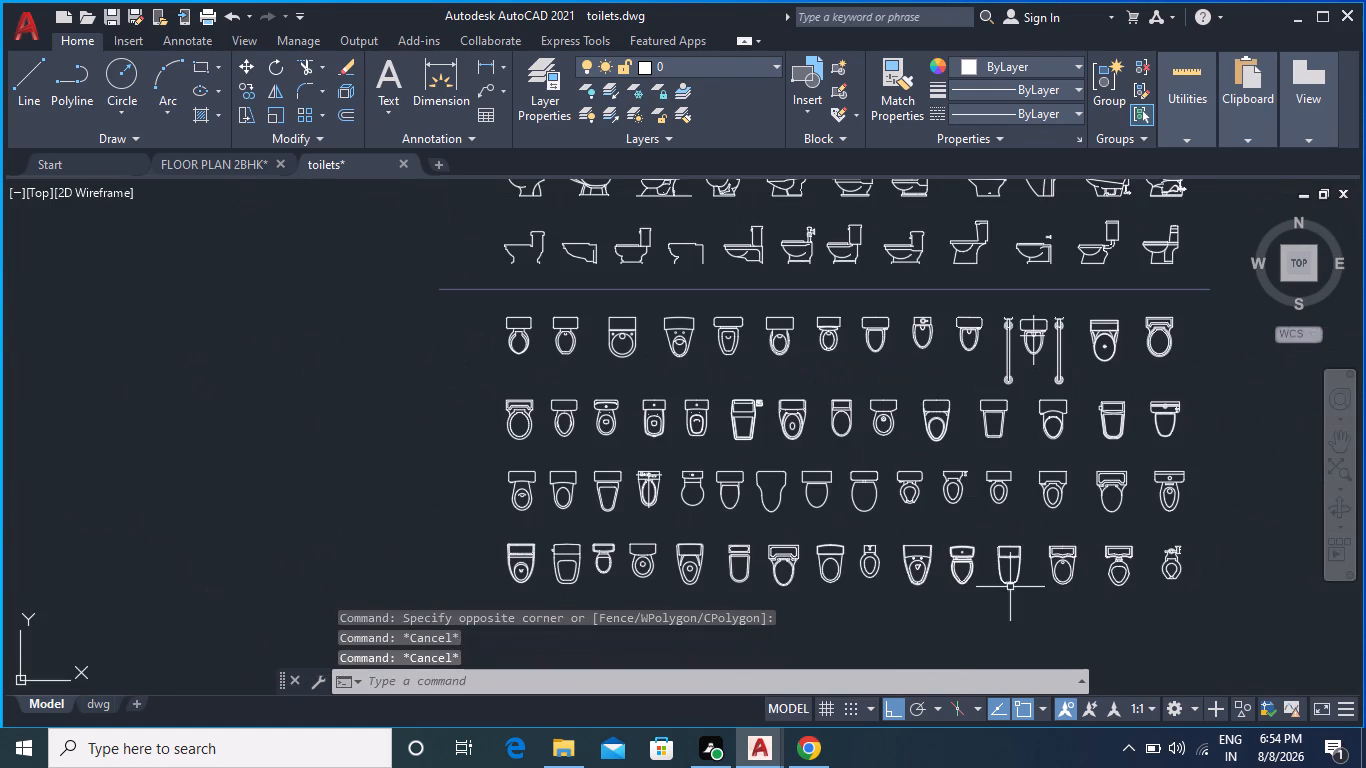
scroll(566, 449, up, 1)
middle_drag(558, 436, 616, 601)
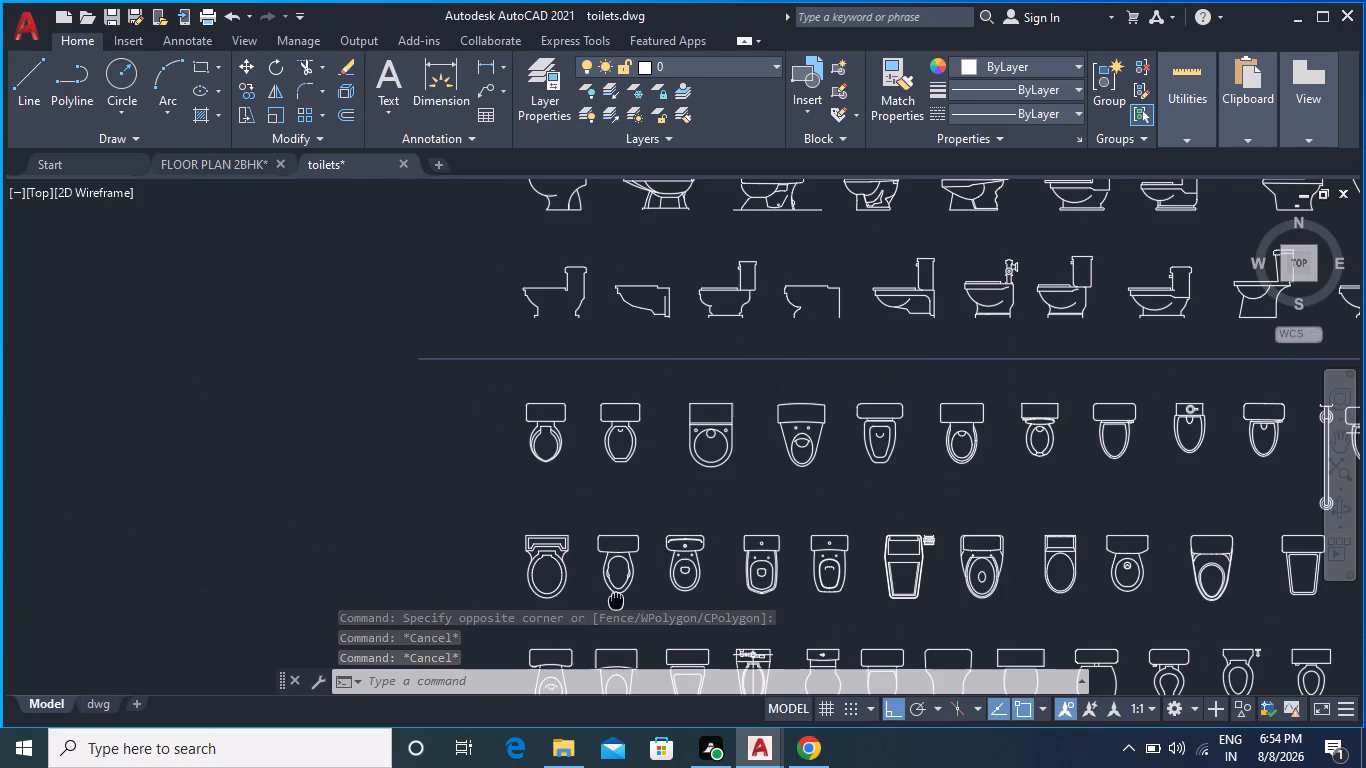
scroll(844, 437, up, 1)
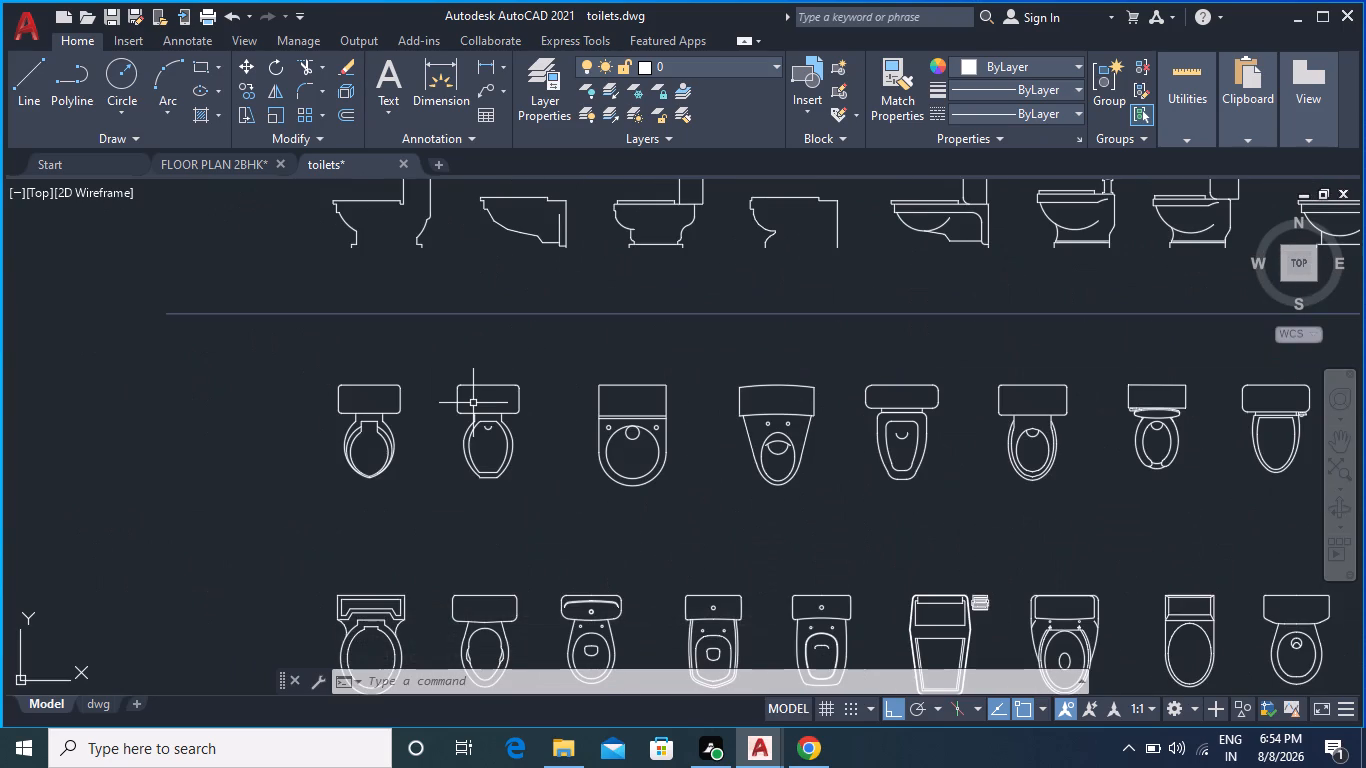
middle_drag(525, 416, 766, 294)
click(541, 463)
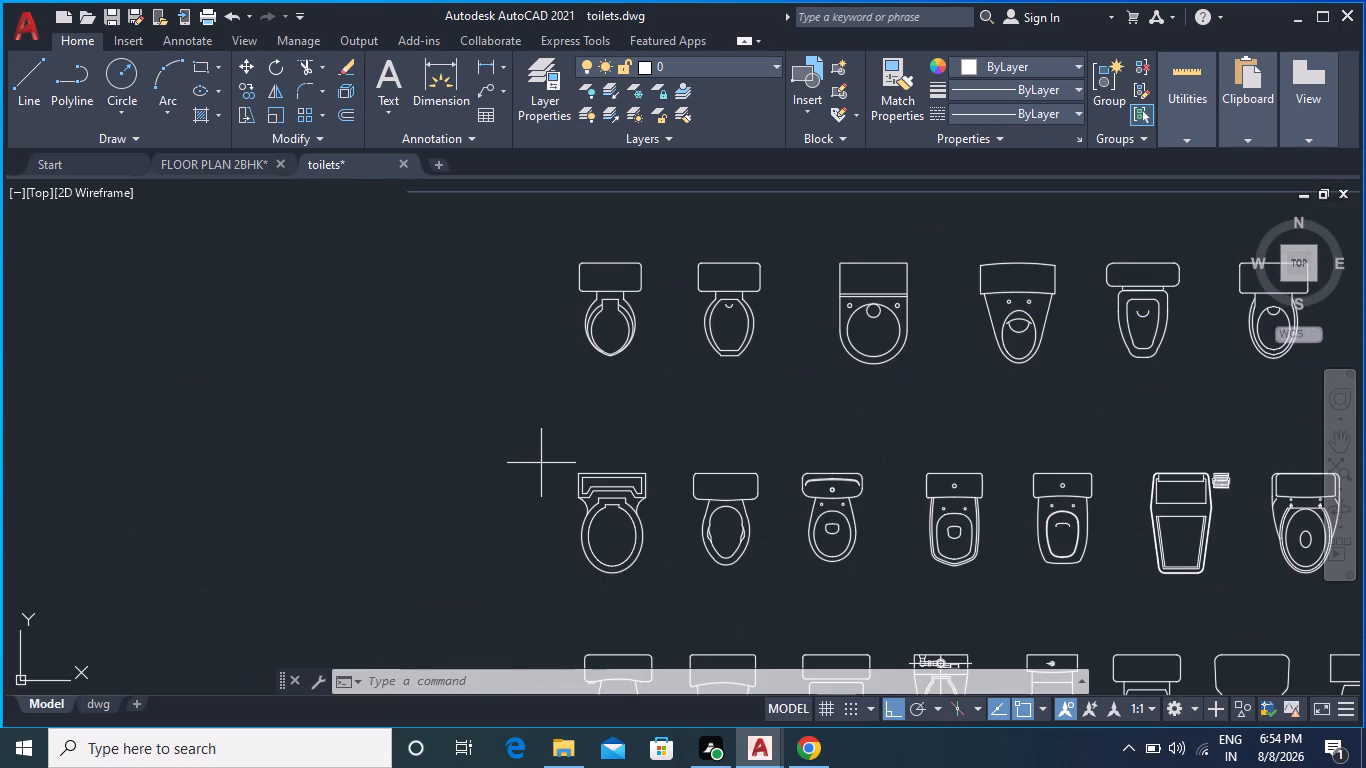
click(670, 607)
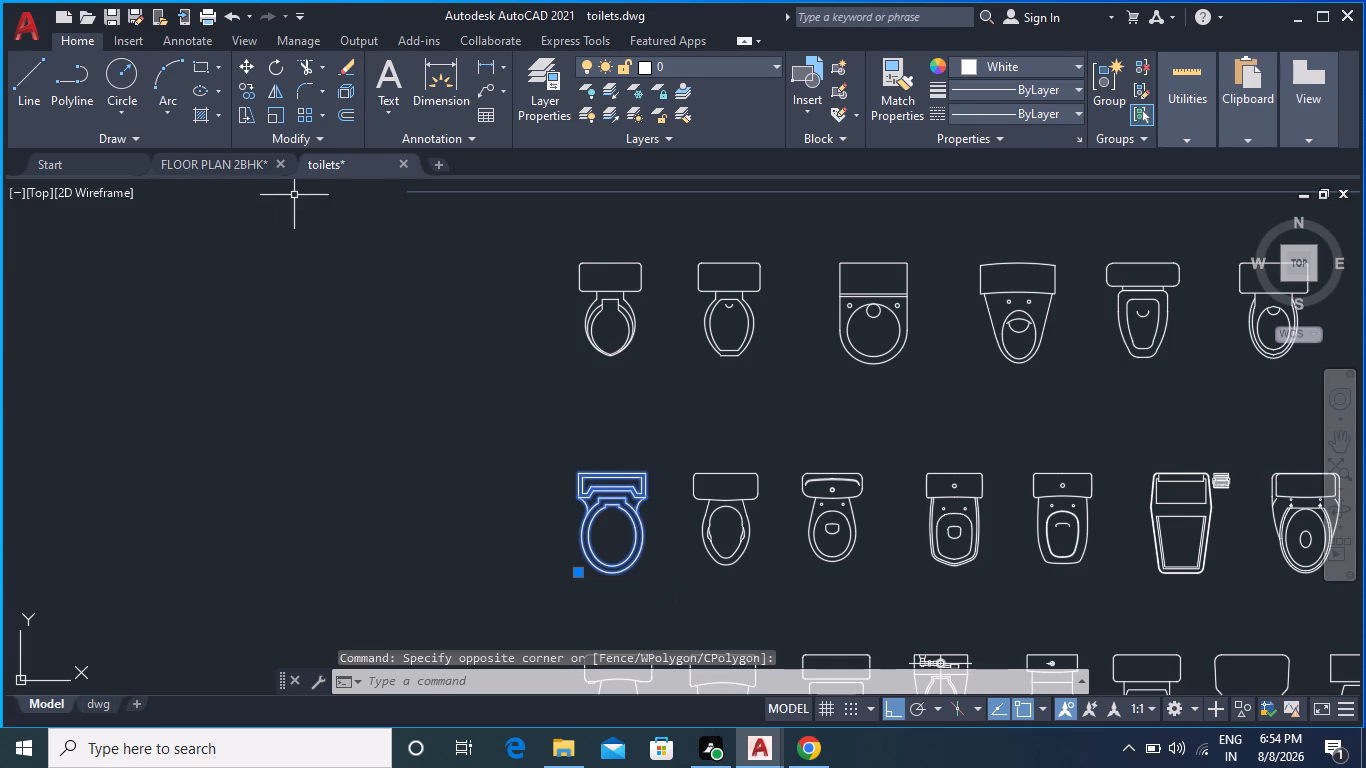
key(ctrl+c)
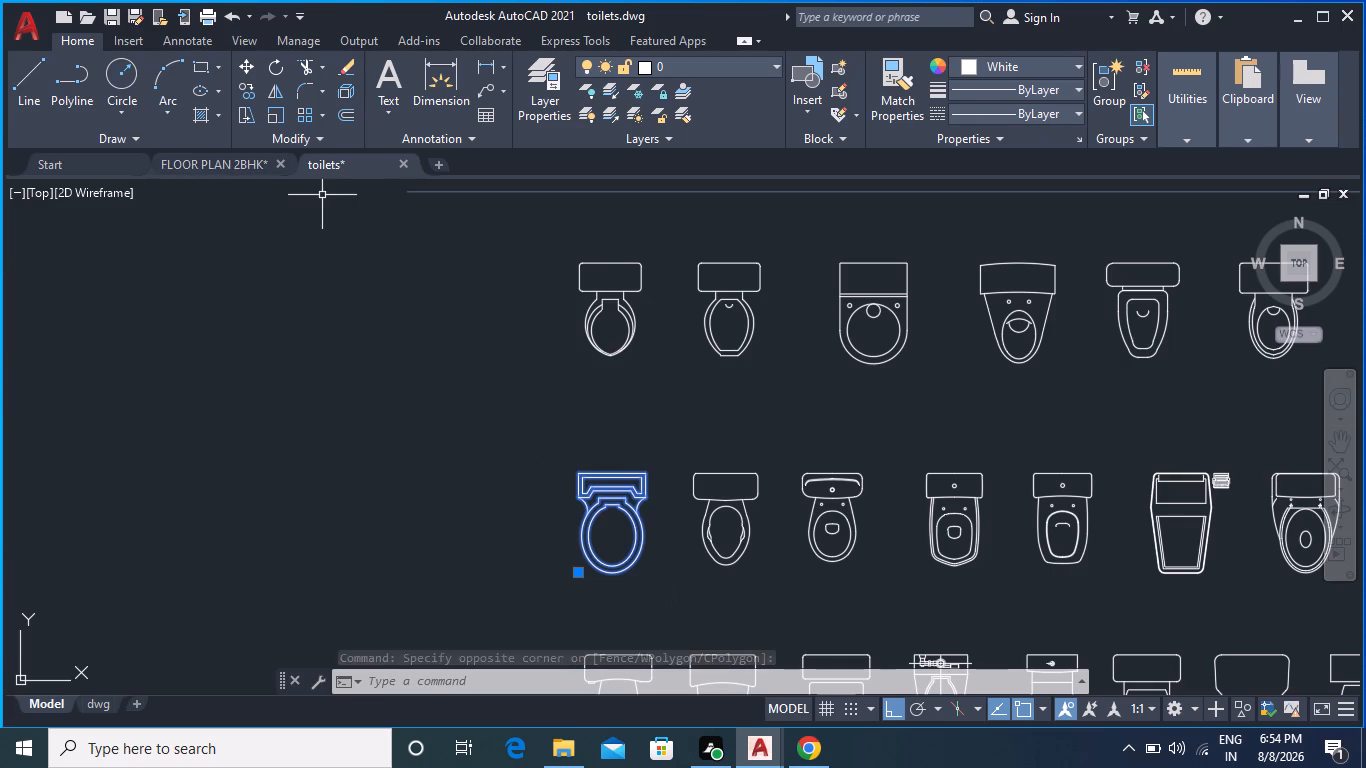
Paste the copied toilet into the FLOOR PLAN 2BHK drawing, in the empty space just west of the house plan.
scroll(440, 339, down, 1)
scroll(480, 433, down, 2)
click(241, 163)
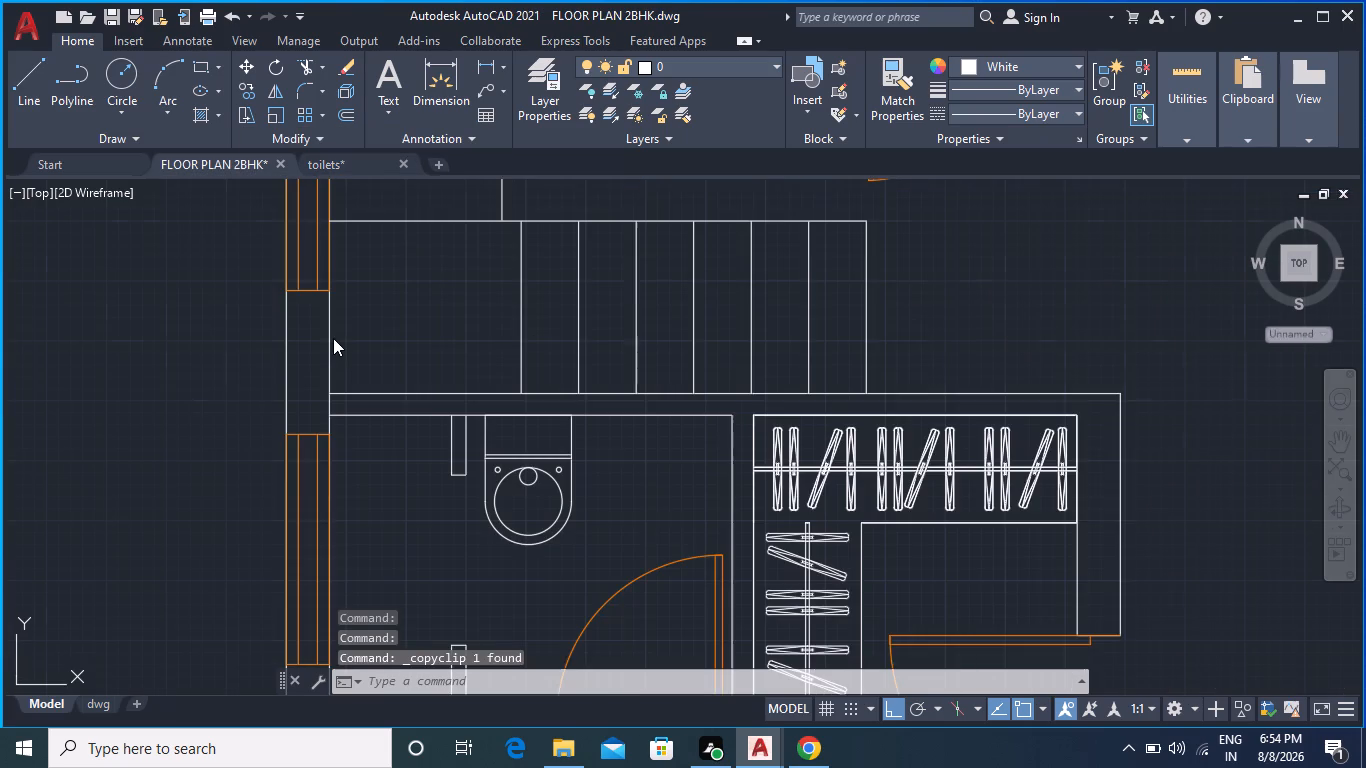
middle_drag(333, 338, 900, 469)
scroll(609, 396, down, 2)
scroll(439, 334, down, 1)
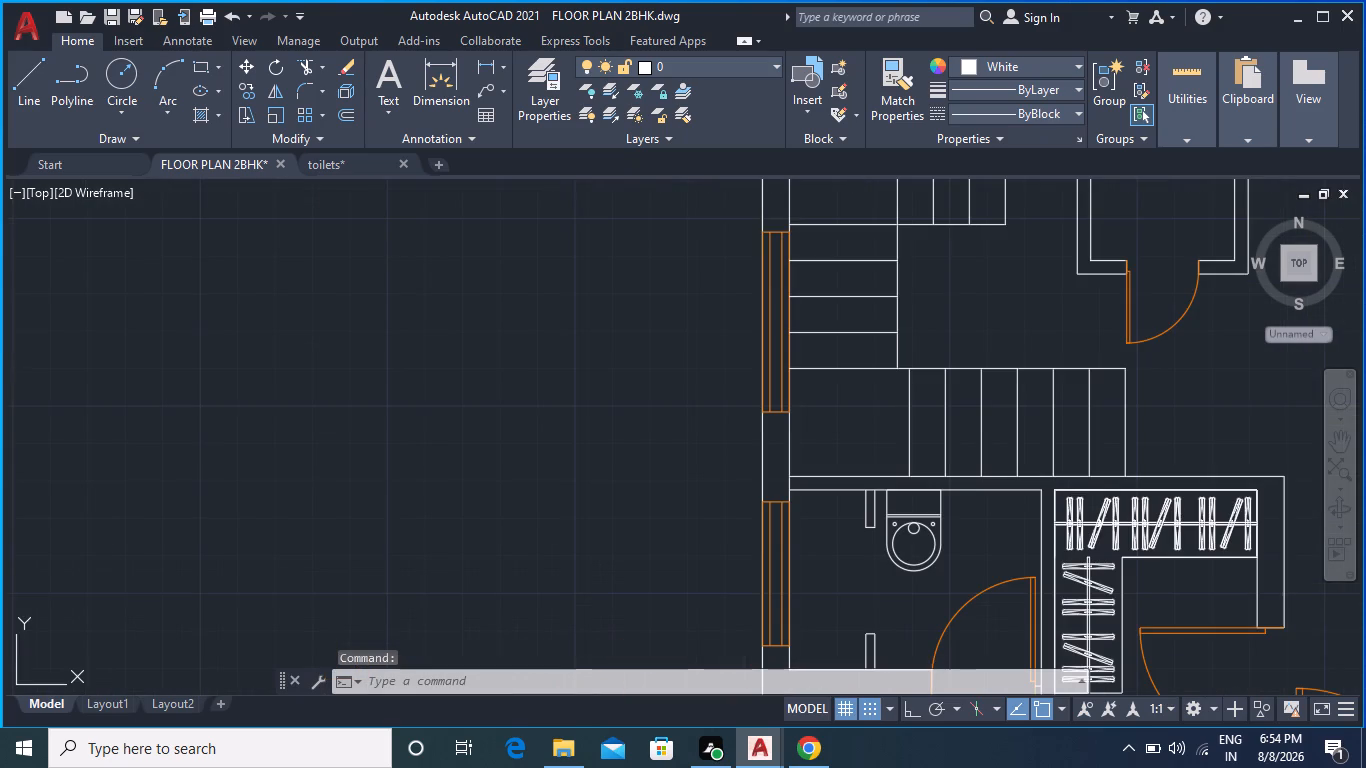
scroll(475, 350, down, 1)
middle_drag(445, 338, 728, 540)
scroll(689, 519, up, 3)
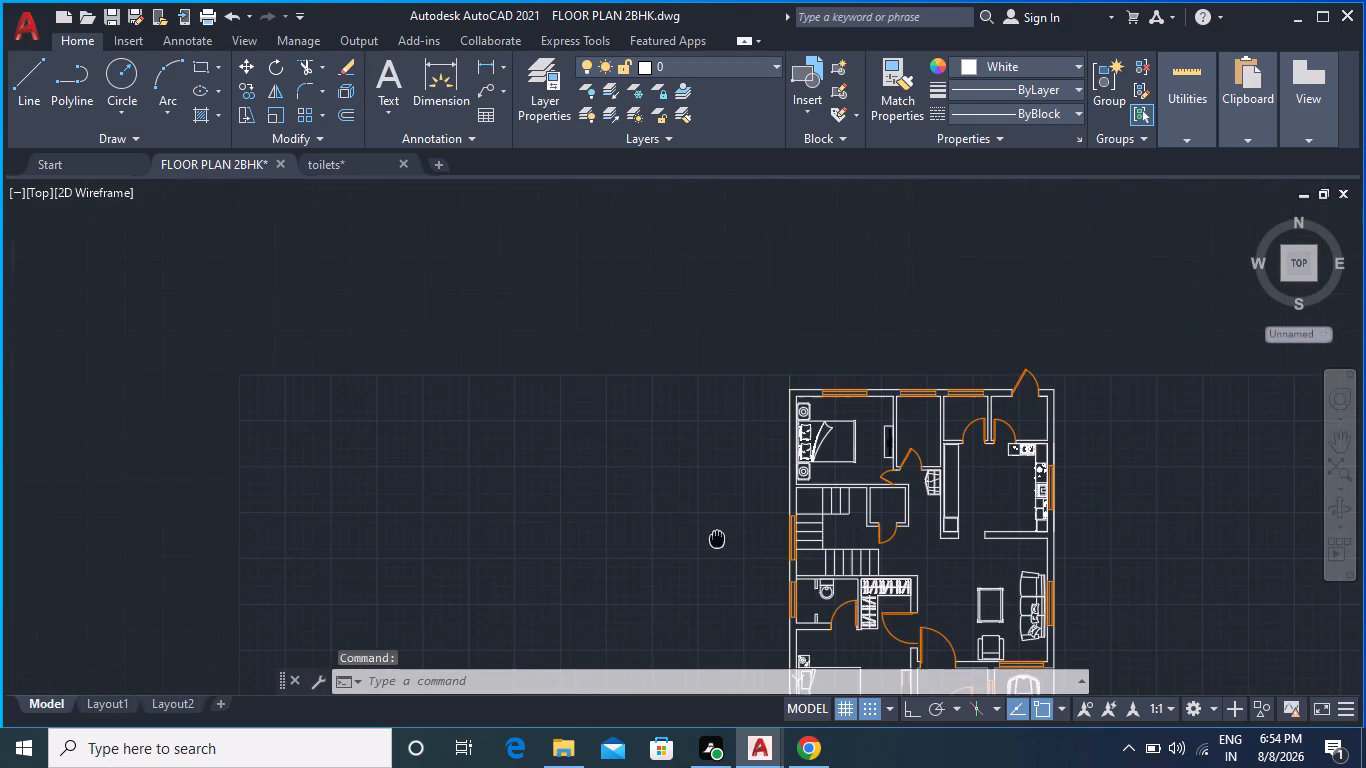
scroll(688, 517, up, 1)
scroll(688, 517, down, 2)
middle_drag(678, 524, 779, 354)
scroll(764, 387, down, 1)
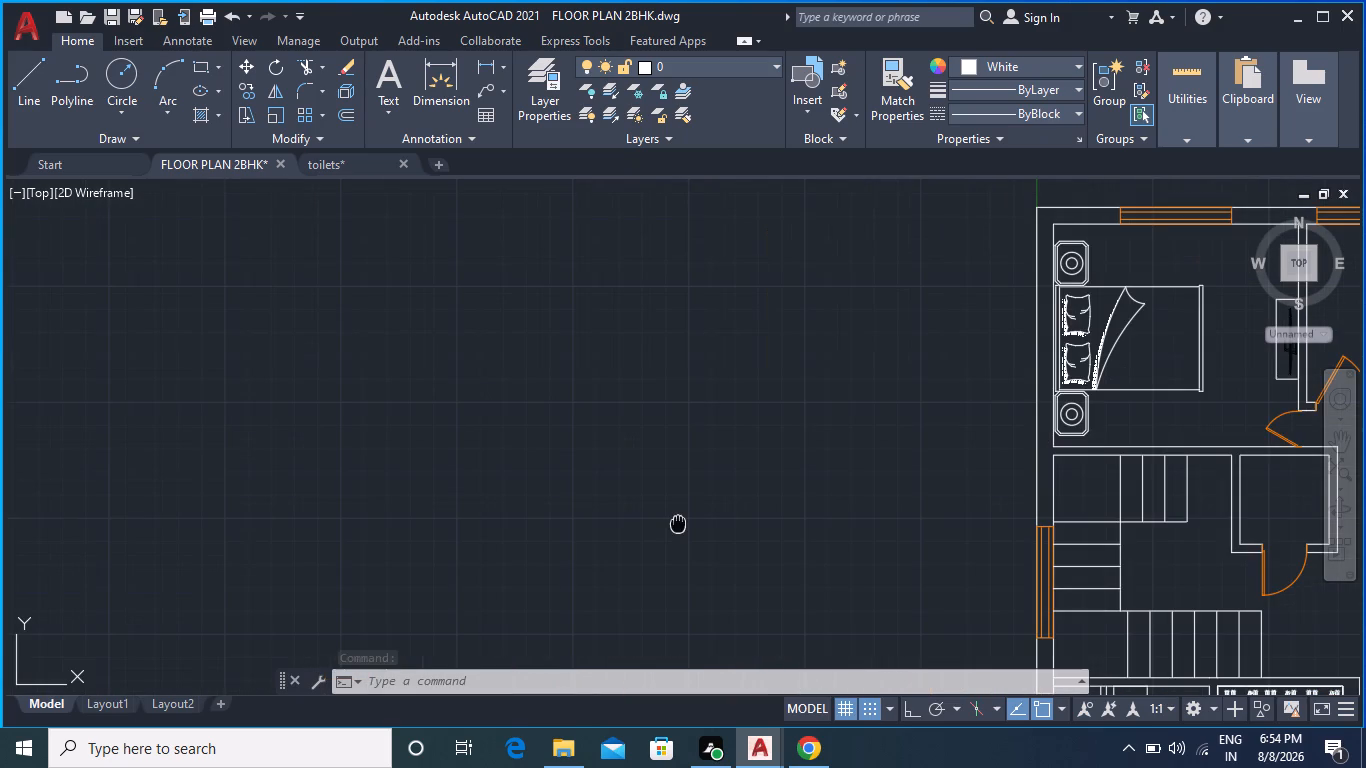
scroll(701, 451, down, 2)
middle_drag(572, 229, 597, 345)
scroll(597, 298, up, 5)
middle_drag(610, 392, 646, 244)
scroll(639, 354, down, 2)
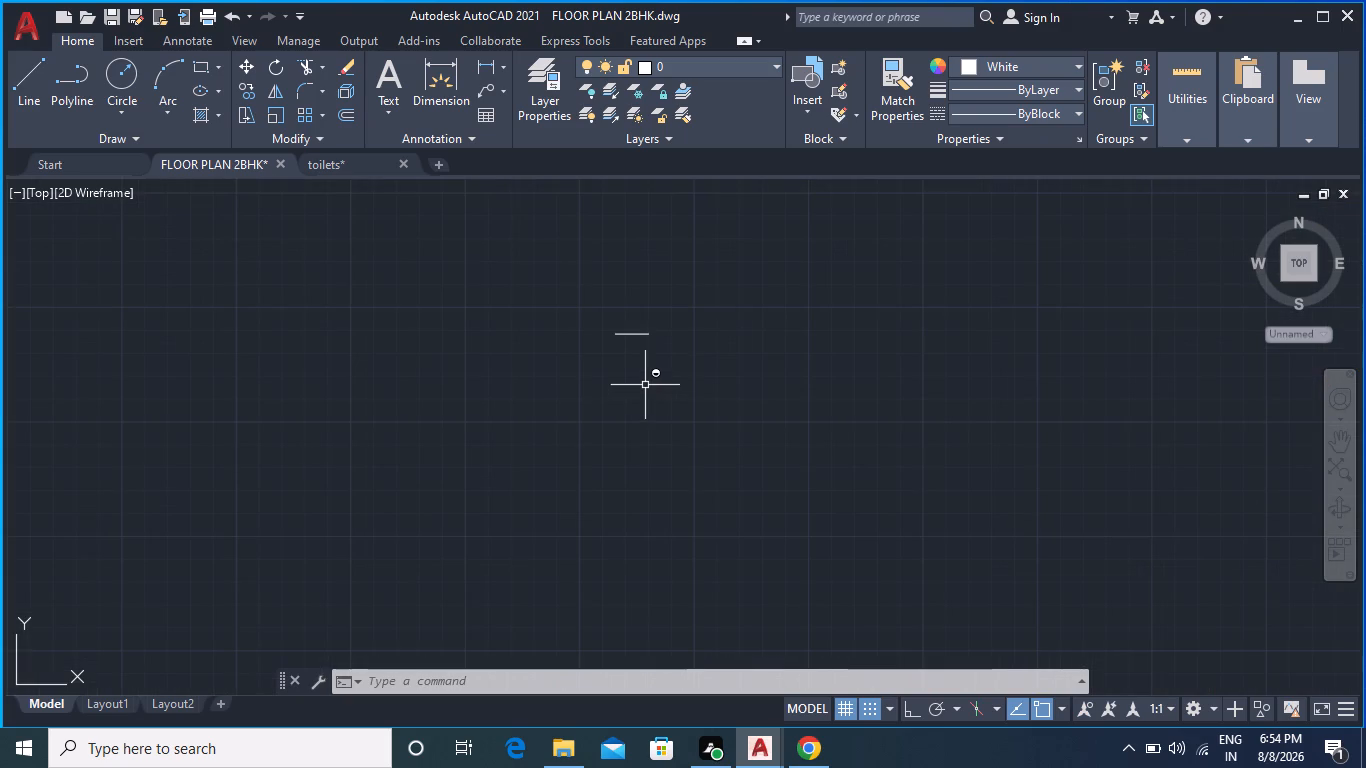
key(ctrl+v)
scroll(647, 384, down, 4)
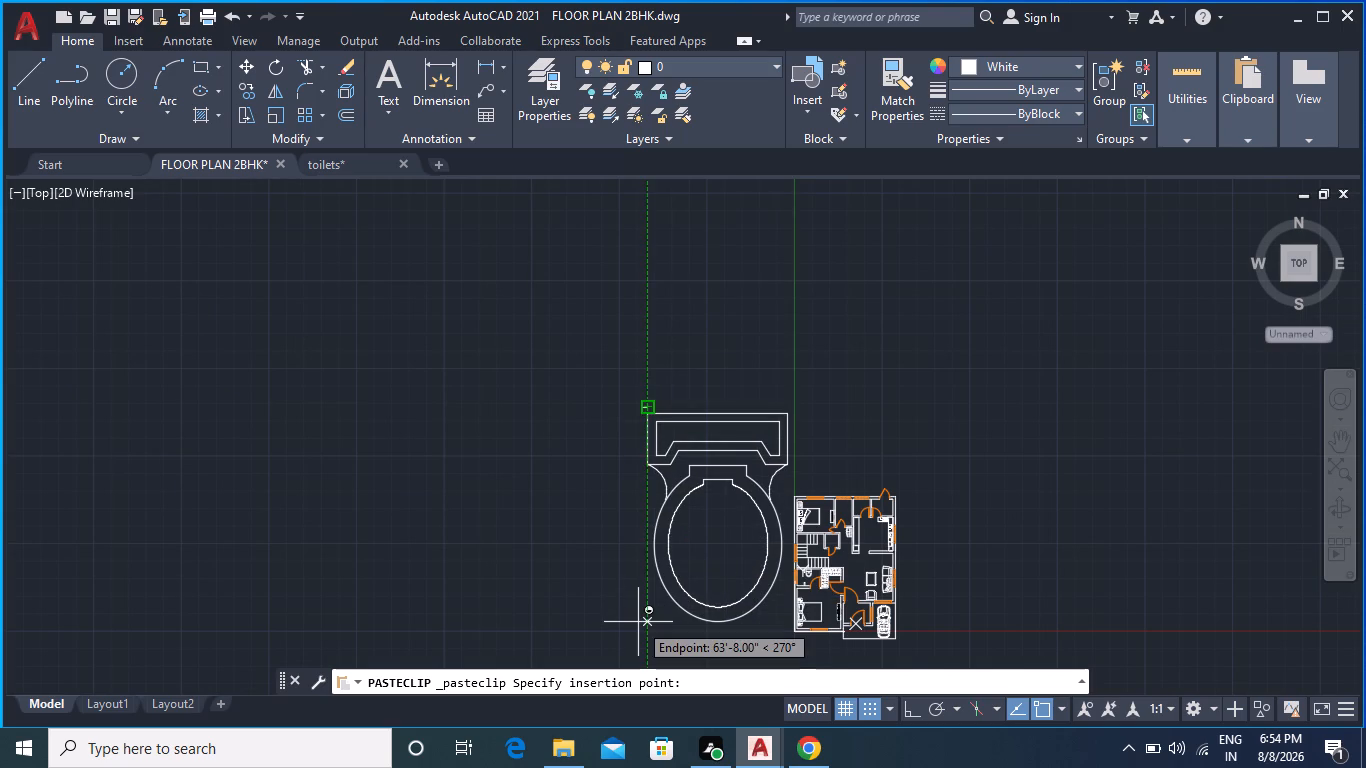
click(637, 622)
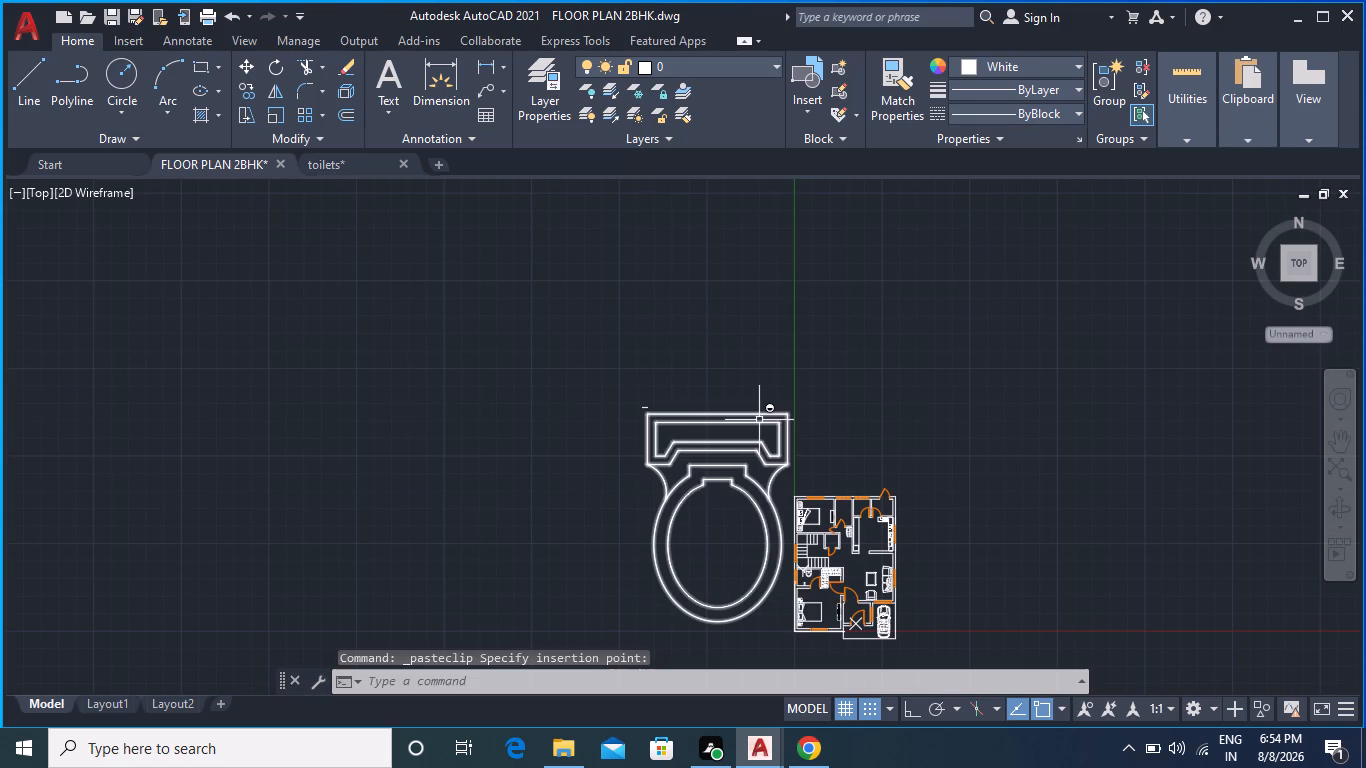
Move the pasted toilet by its cistern's upper-left corner onto the west end of the short horizontal reference line.
scroll(656, 431, up, 3)
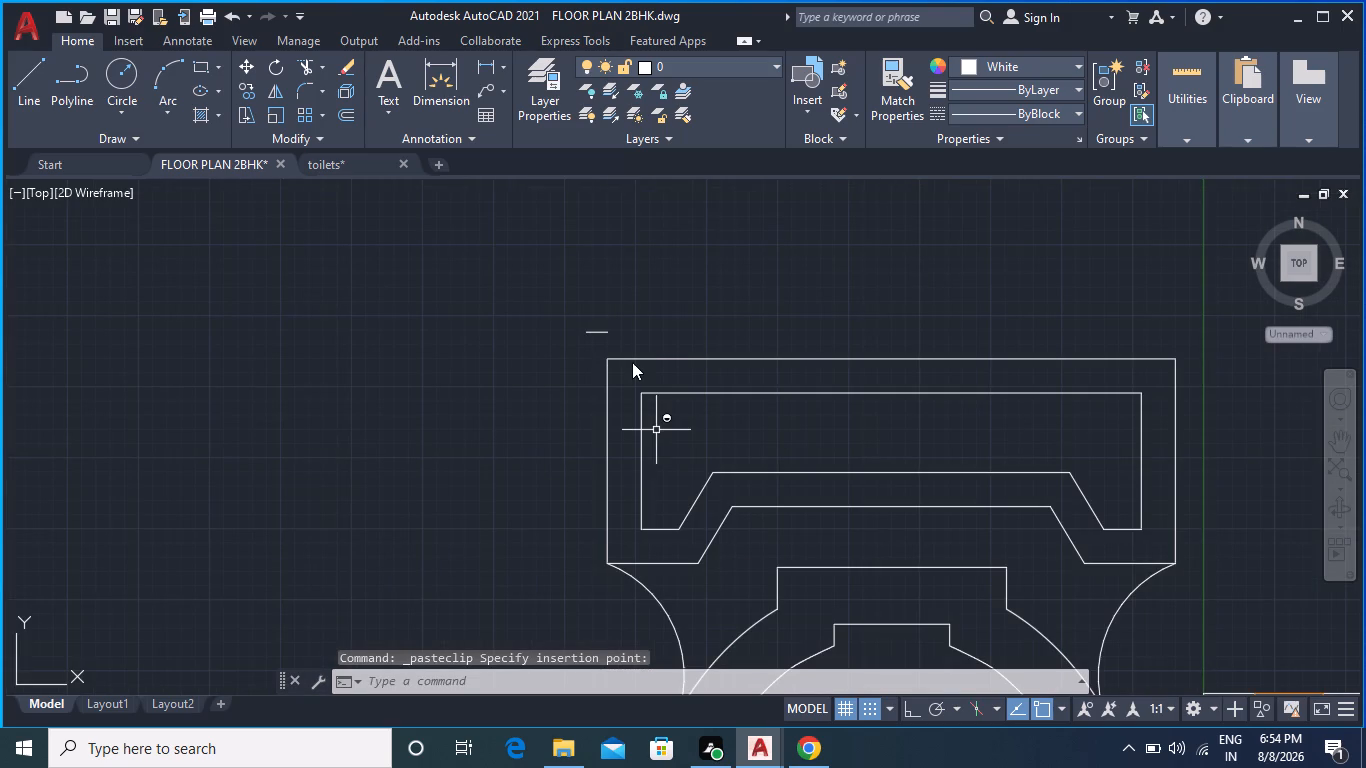
click(248, 62)
scroll(600, 380, up, 2)
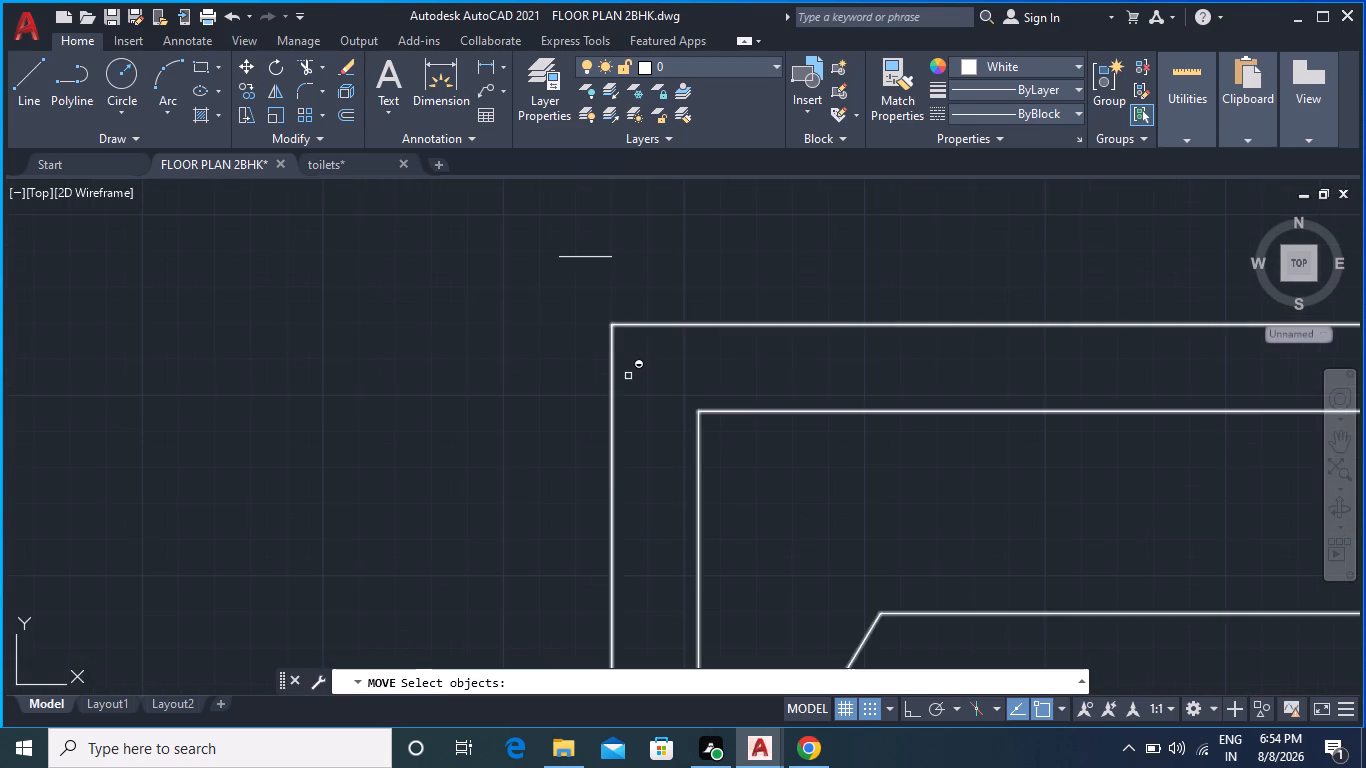
click(617, 325)
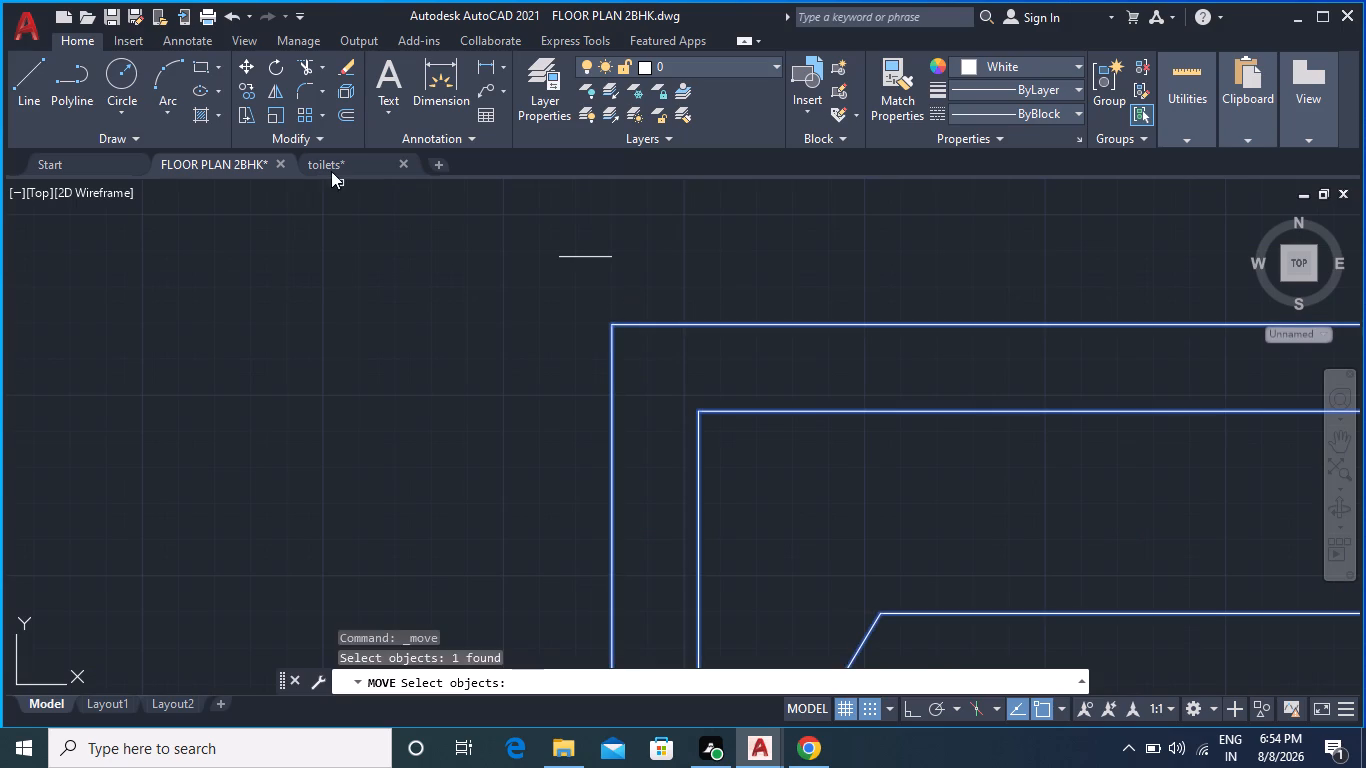
key(Return)
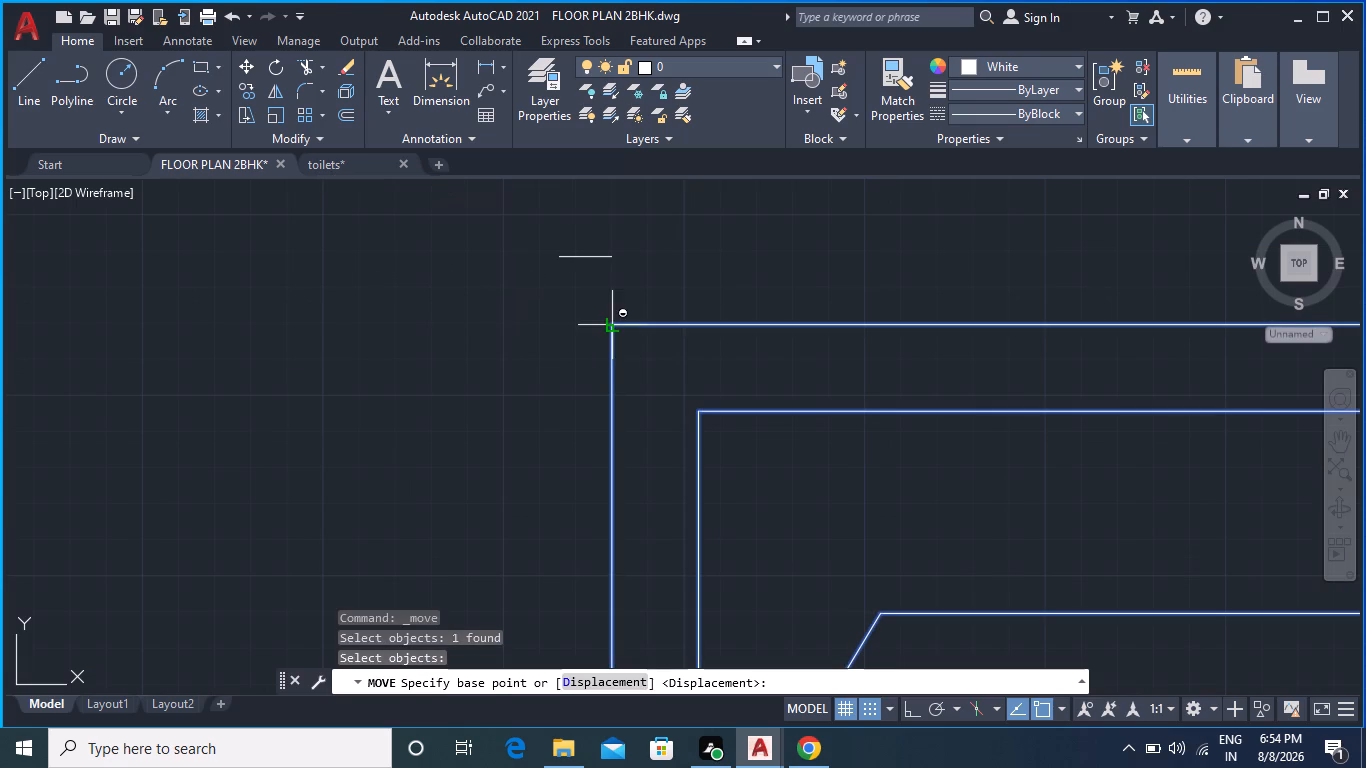
click(618, 326)
scroll(559, 268, up, 3)
middle_drag(559, 268, 597, 433)
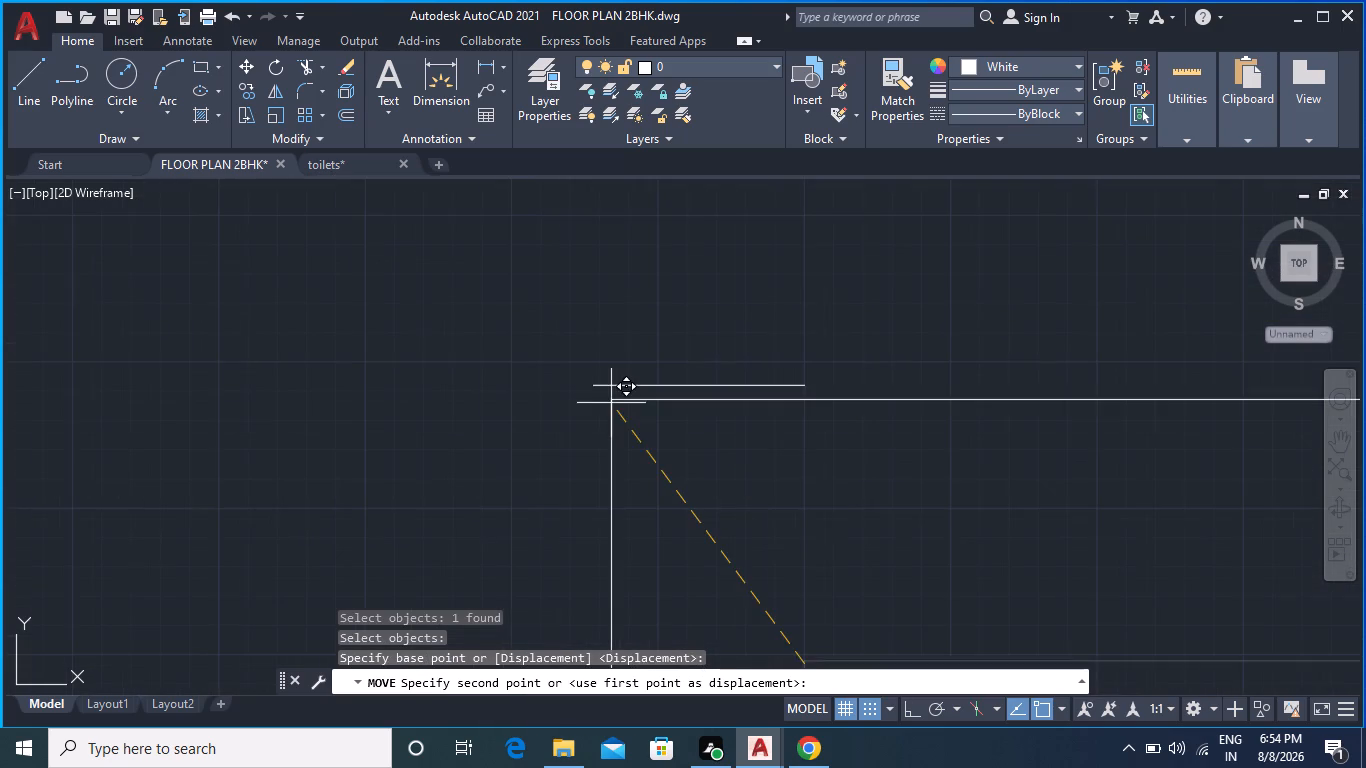
click(601, 388)
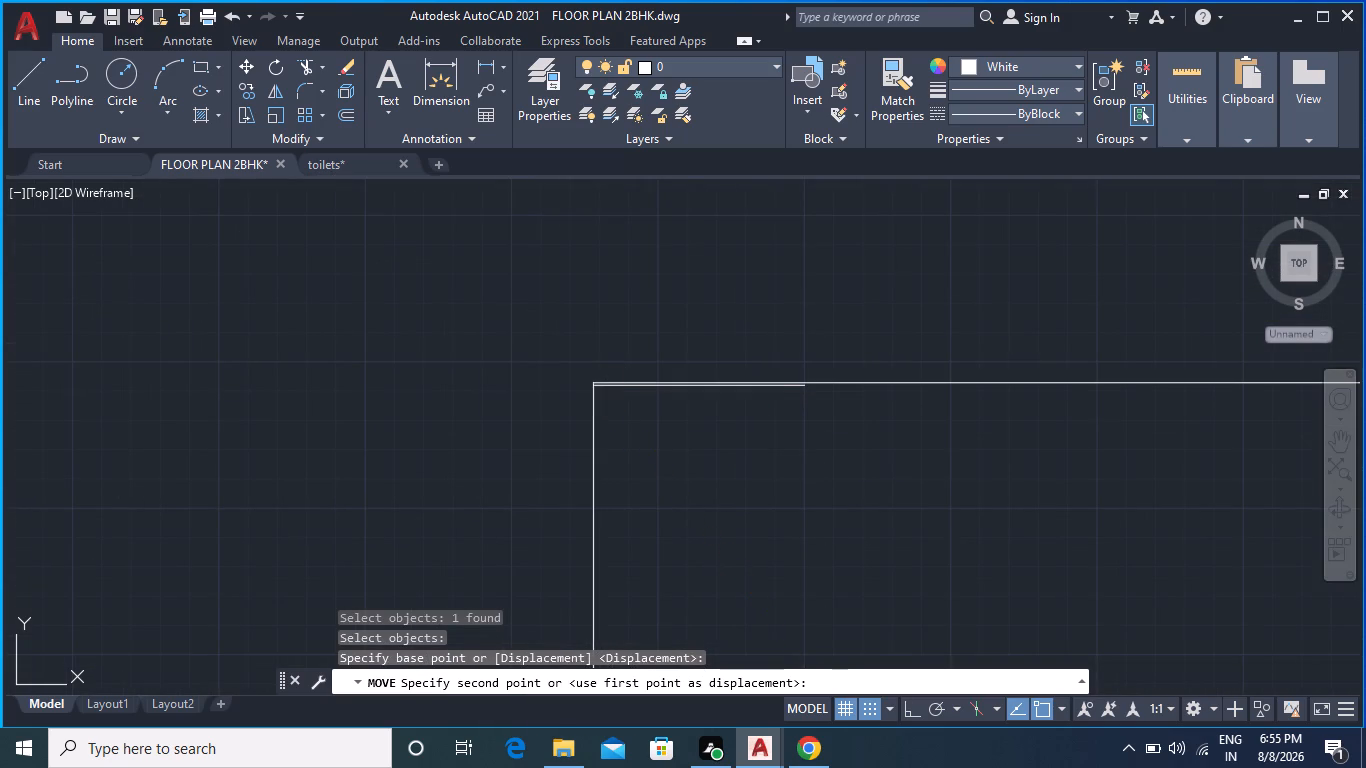
Scale the toilet down from its cistern's upper-left corner so the cistern's width roughly matches the short reference line.
middle_drag(849, 443, 650, 378)
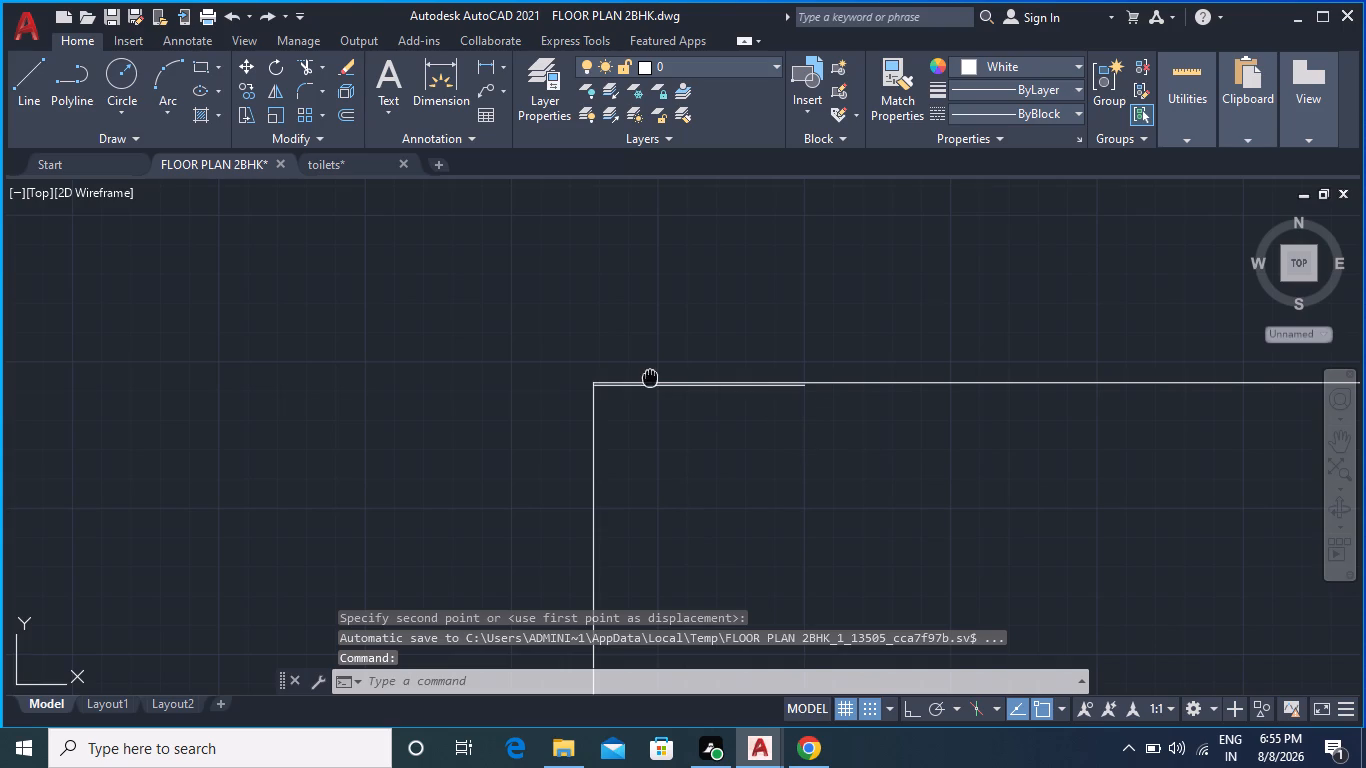
middle_drag(650, 378, 594, 349)
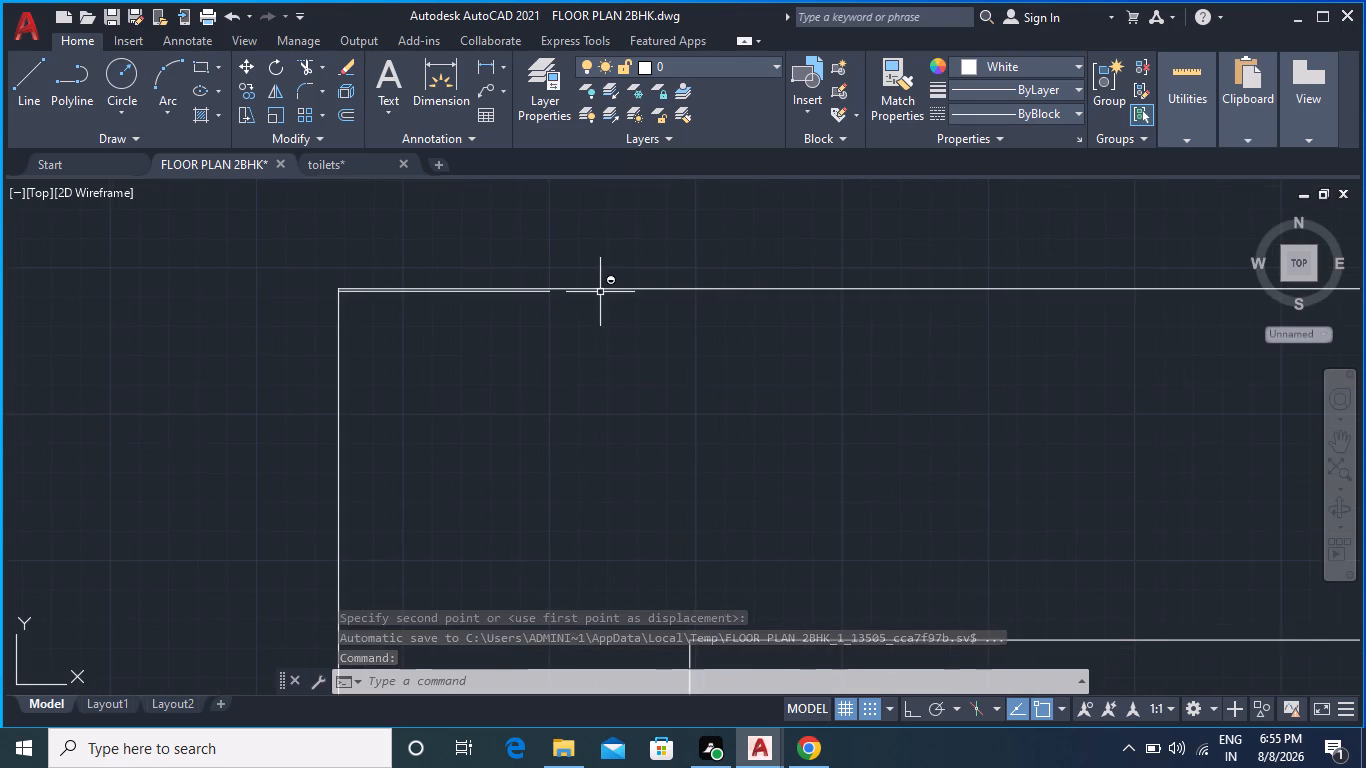
click(601, 288)
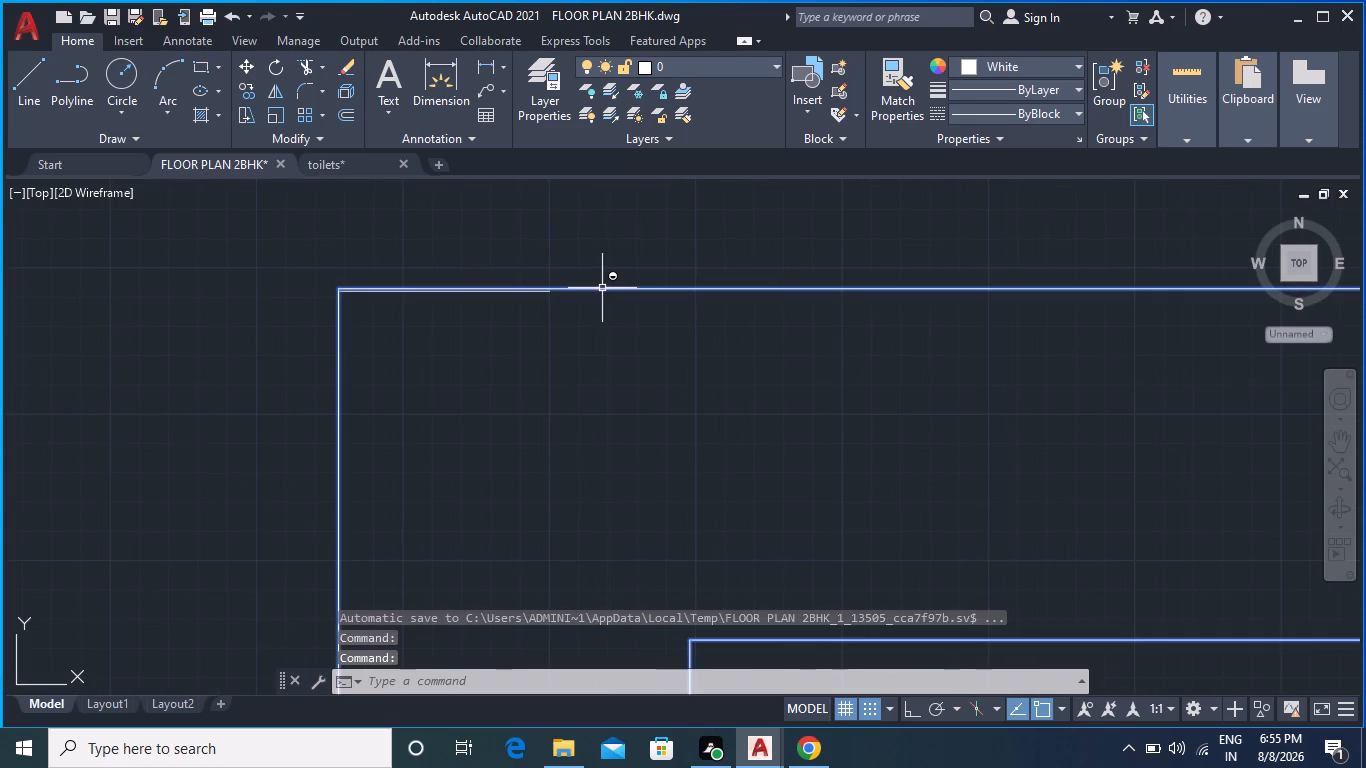
right_click(594, 287)
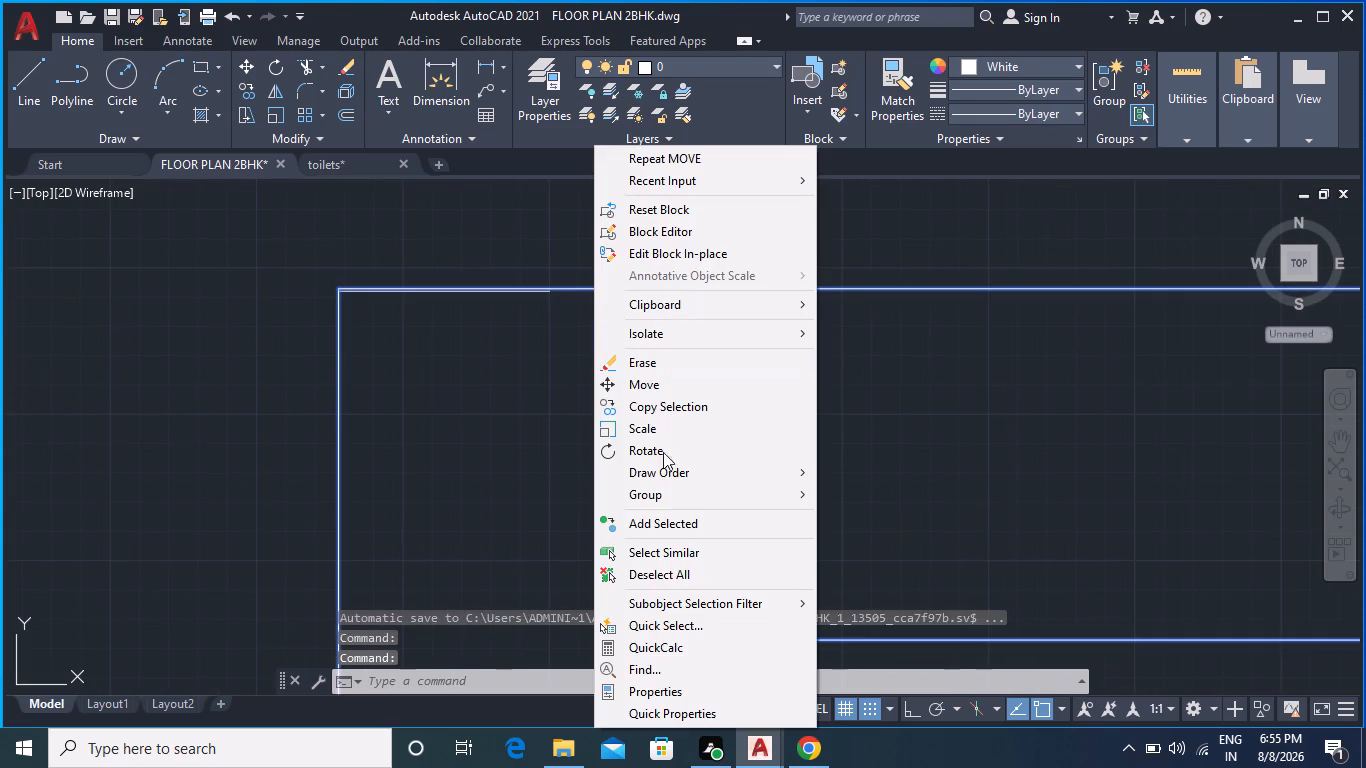
click(654, 429)
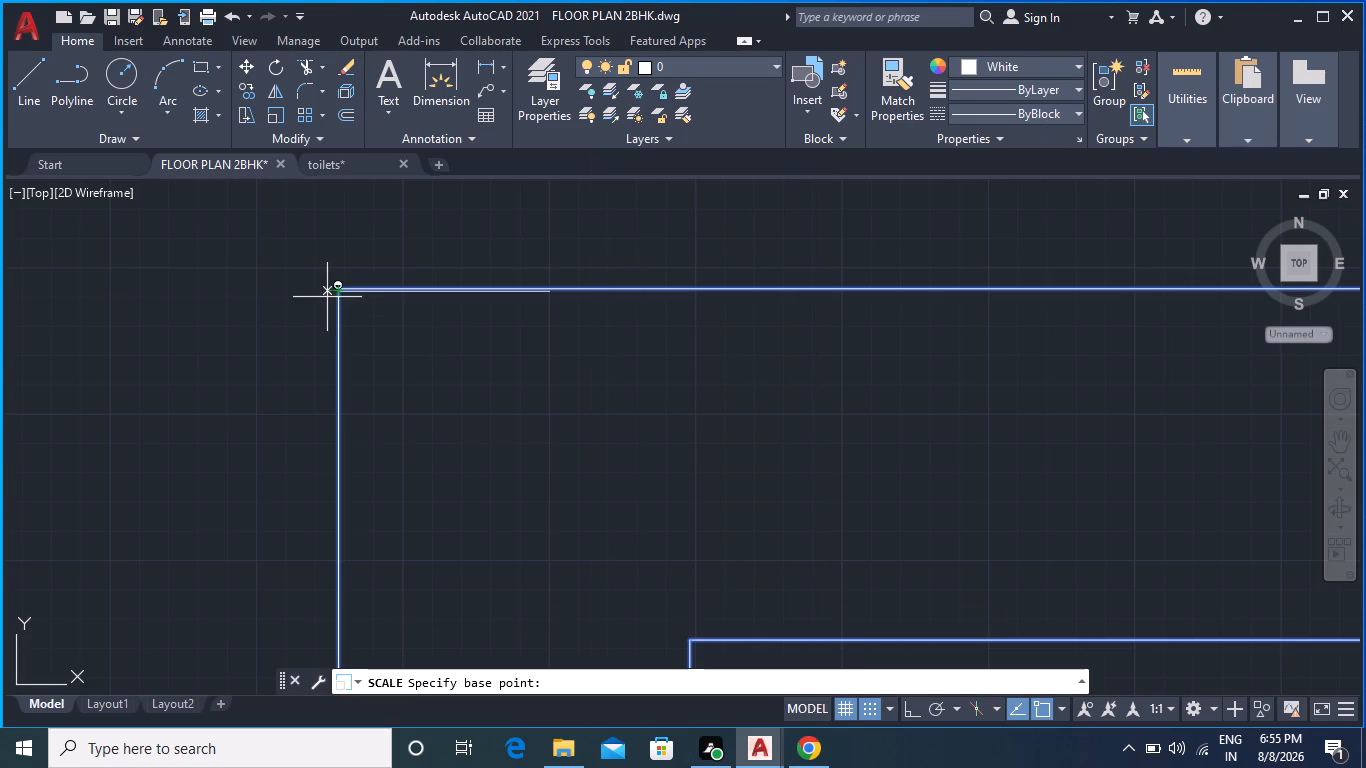
click(342, 292)
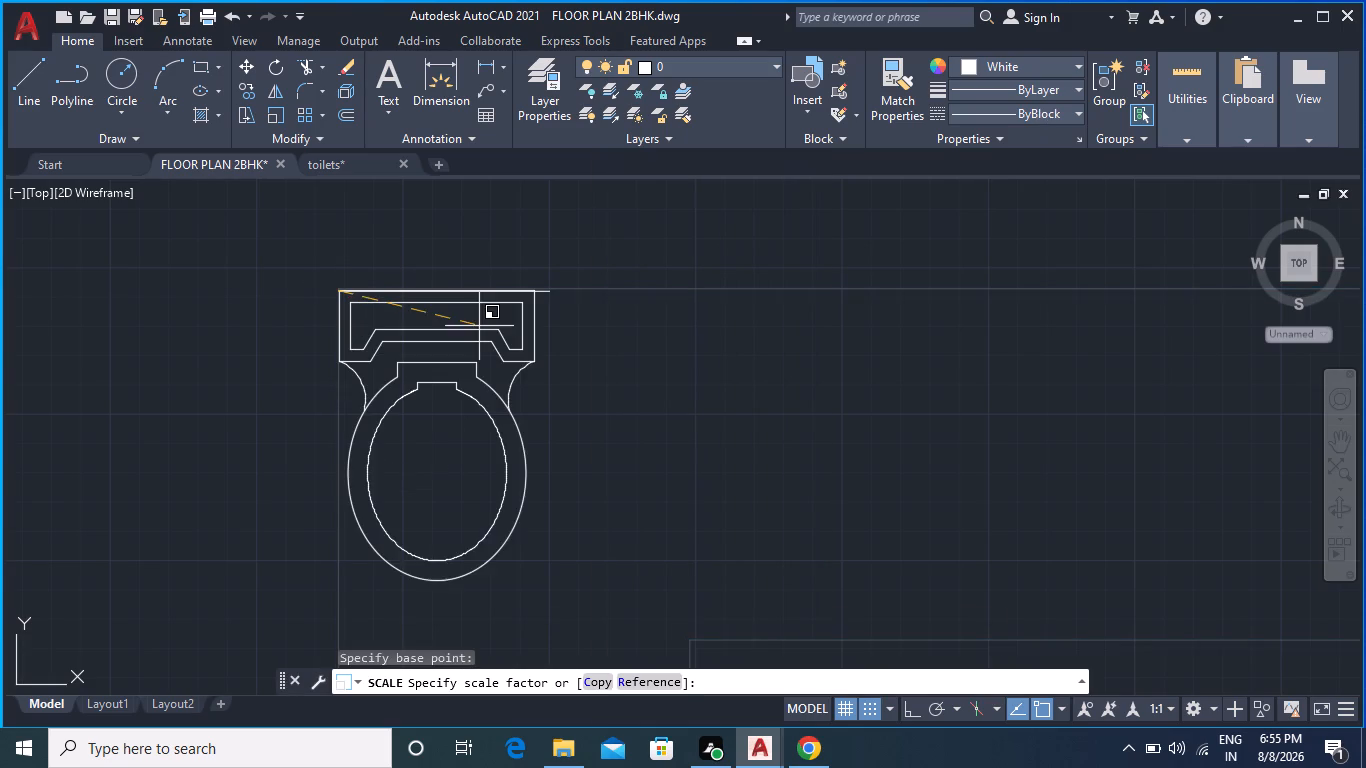
click(483, 337)
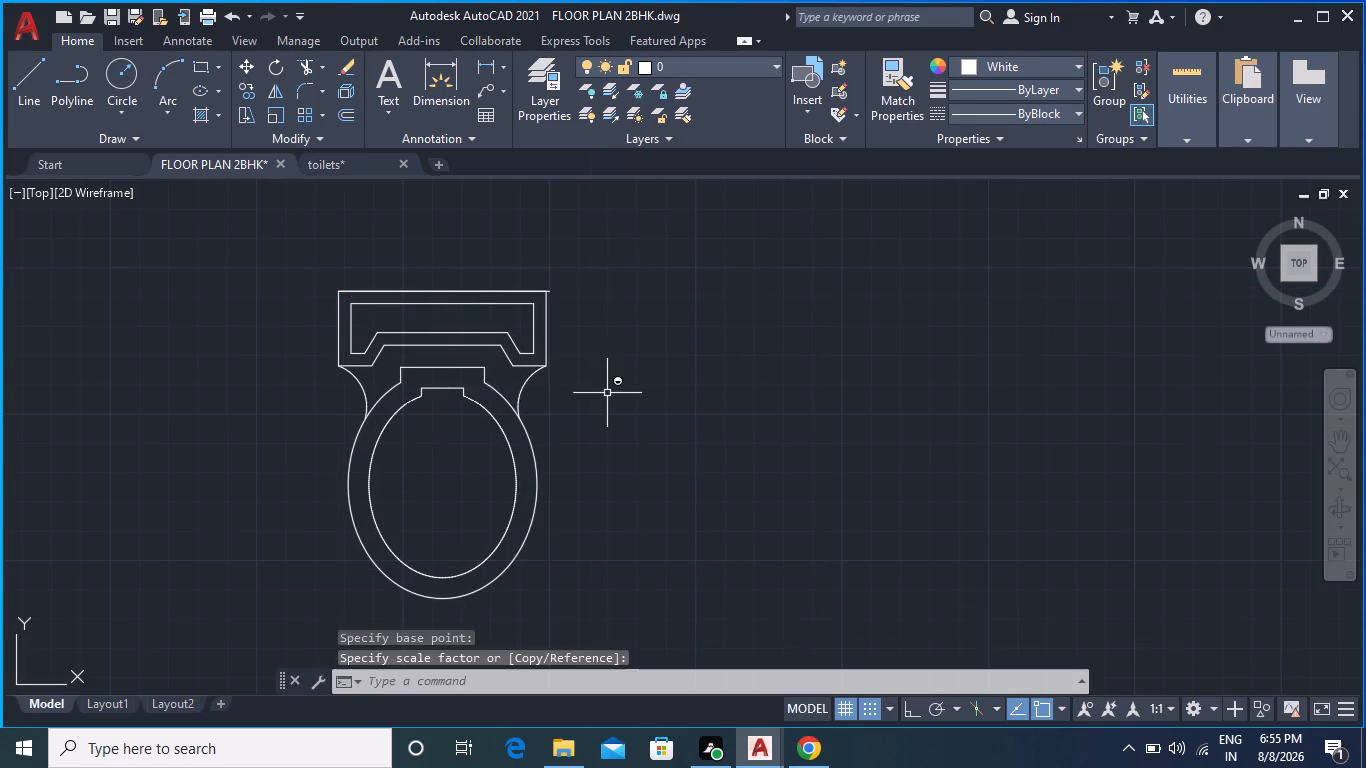
Move the scaled toilet by its cistern's upper-left corner into the bathroom east of the north-west bedroom, close against its east wall.
scroll(592, 383, down, 1)
middle_drag(539, 394, 552, 355)
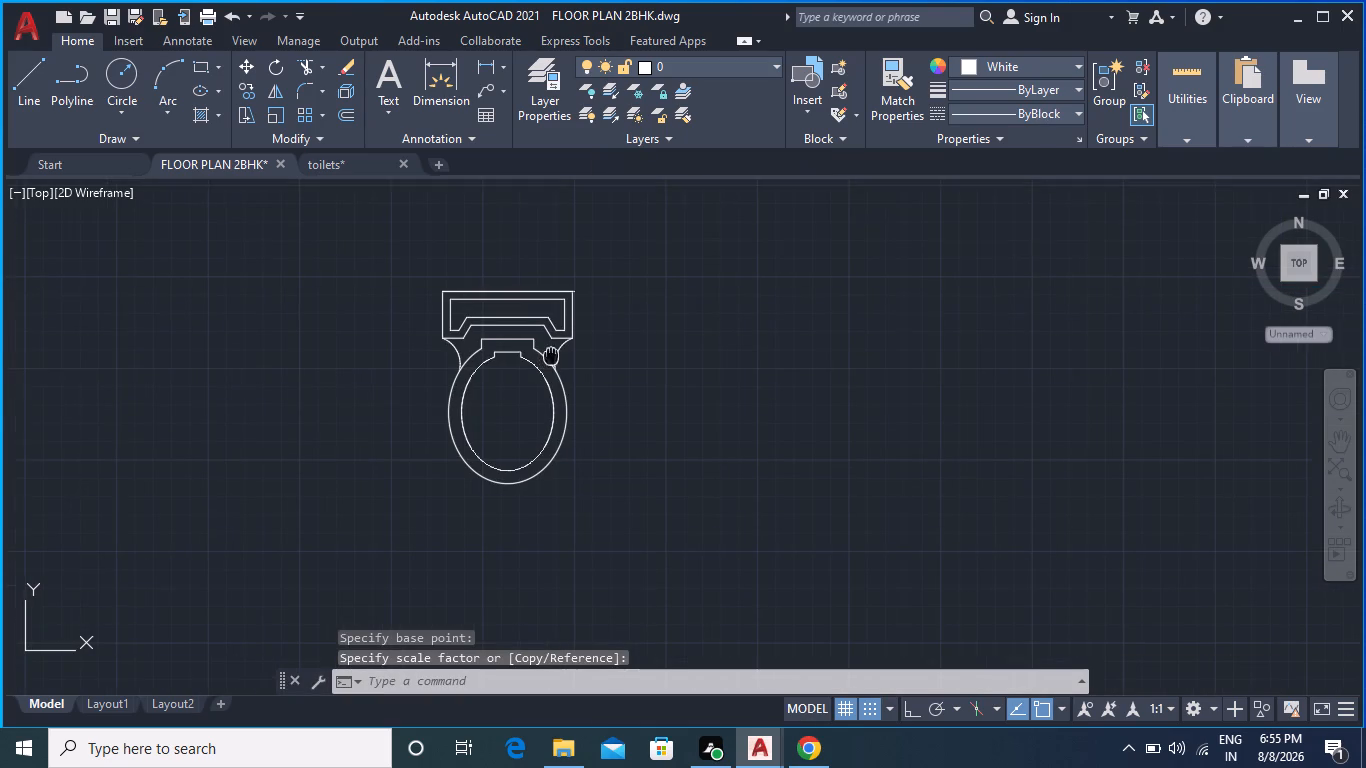
click(518, 324)
click(559, 365)
click(604, 401)
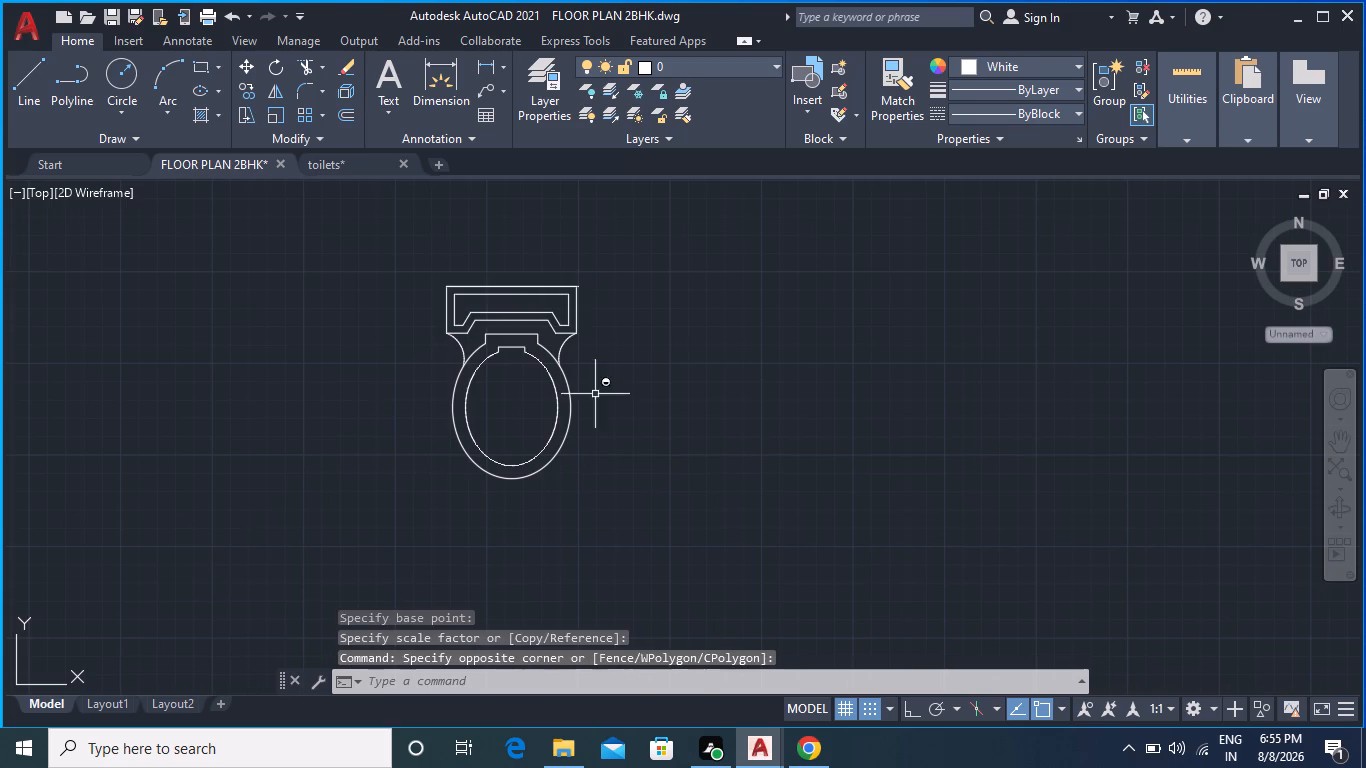
click(521, 344)
scroll(530, 285, up, 2)
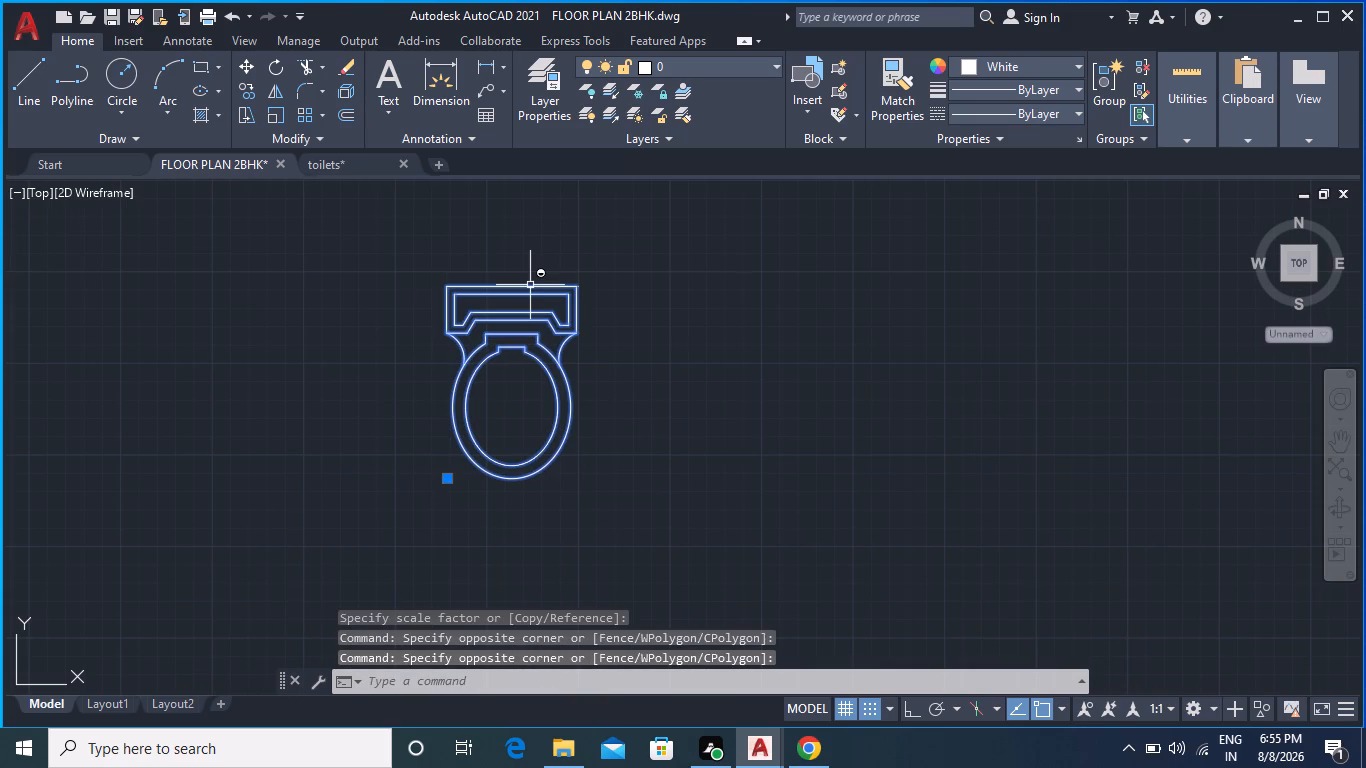
scroll(551, 273, up, 2)
scroll(541, 325, down, 2)
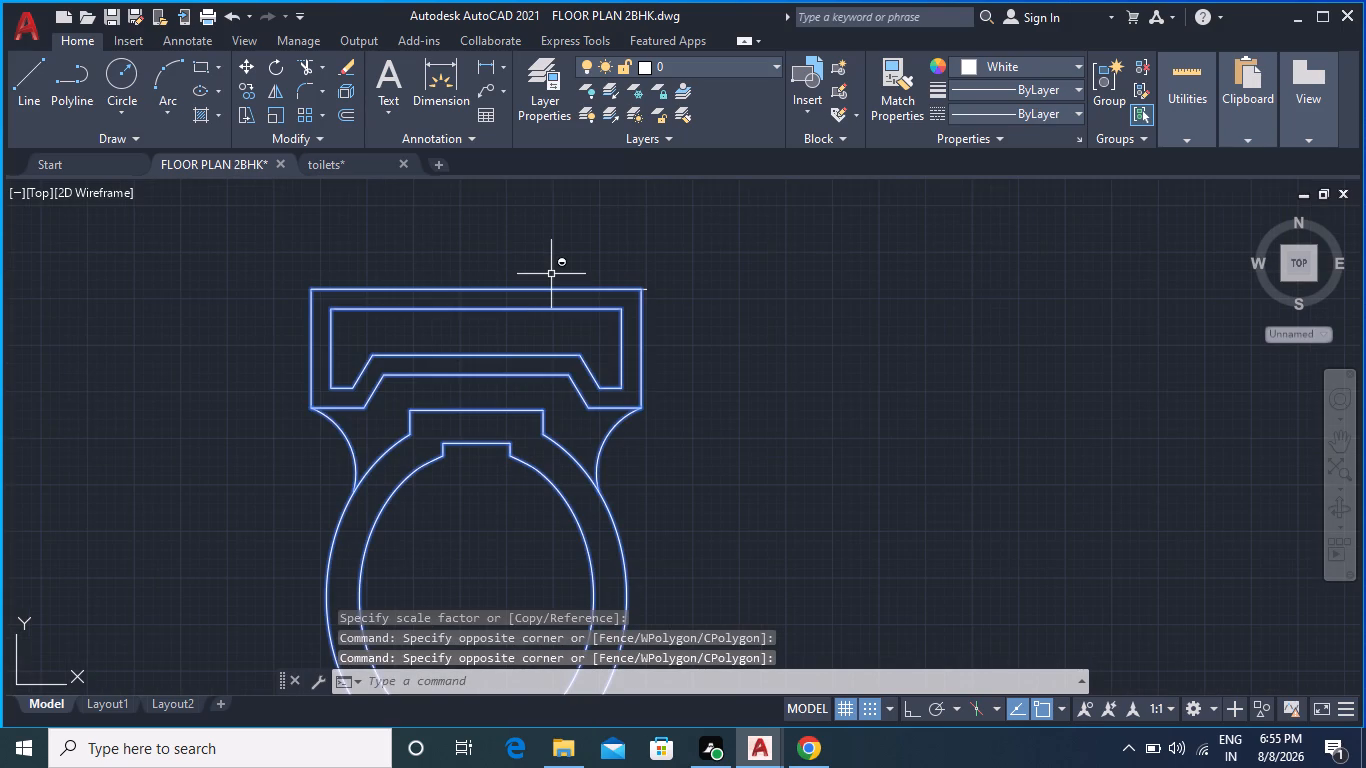
click(241, 67)
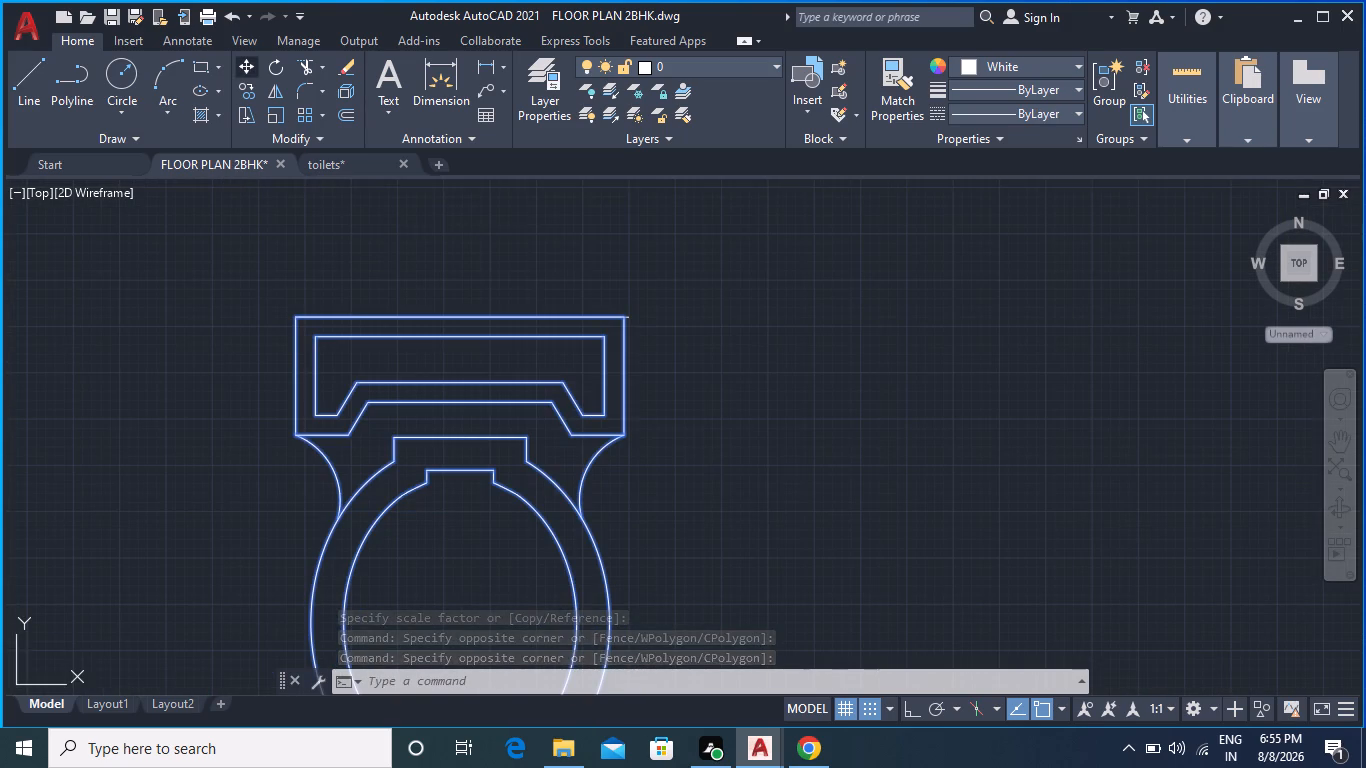
click(296, 323)
scroll(736, 379, down, 3)
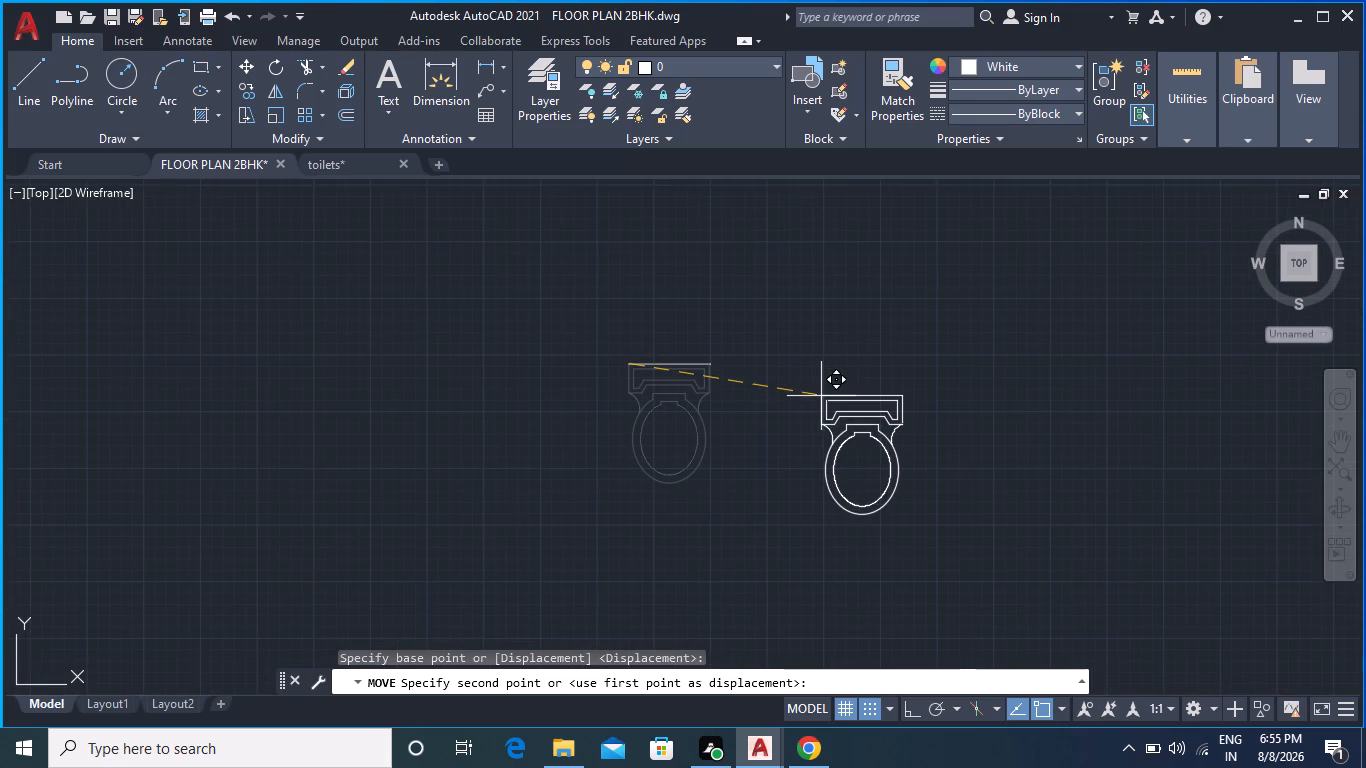
middle_drag(821, 395, 497, 420)
scroll(505, 423, down, 3)
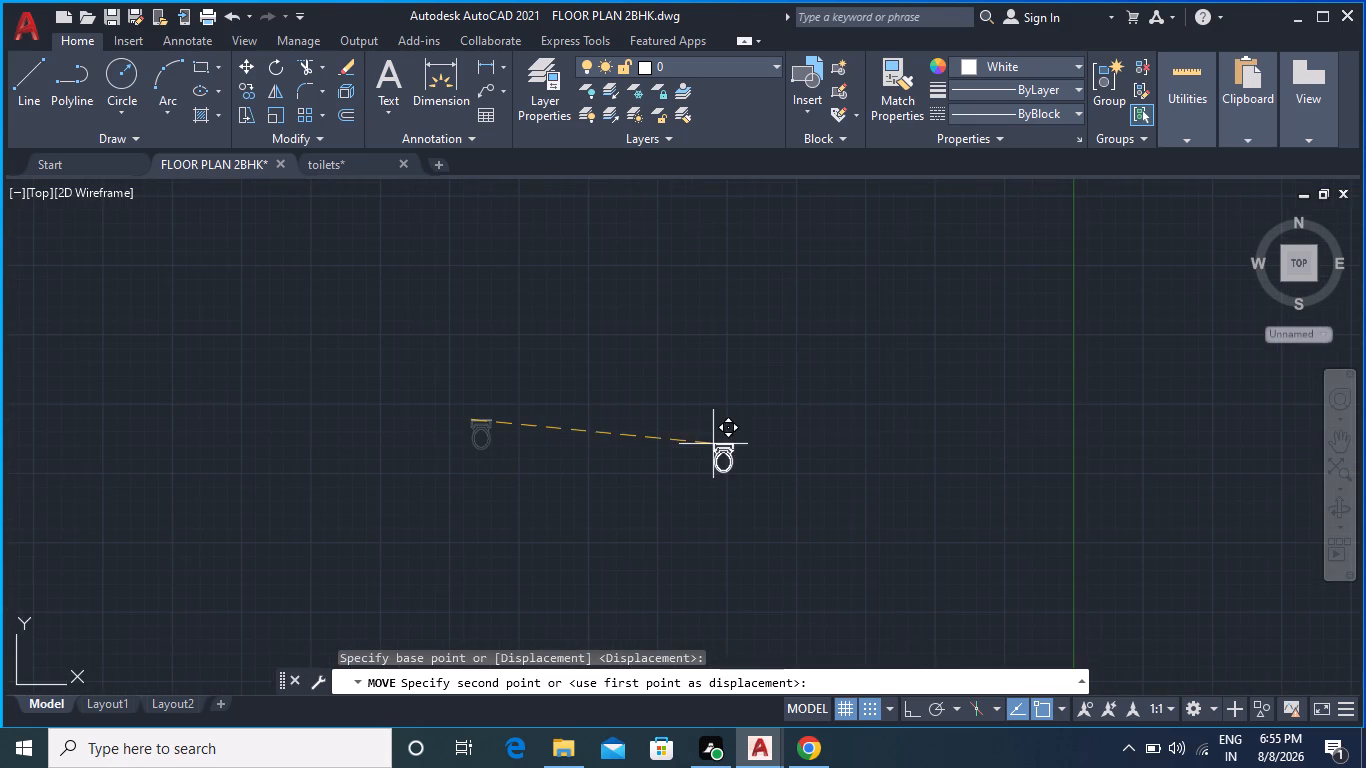
scroll(781, 436, down, 1)
middle_drag(880, 454, 555, 273)
scroll(744, 482, up, 3)
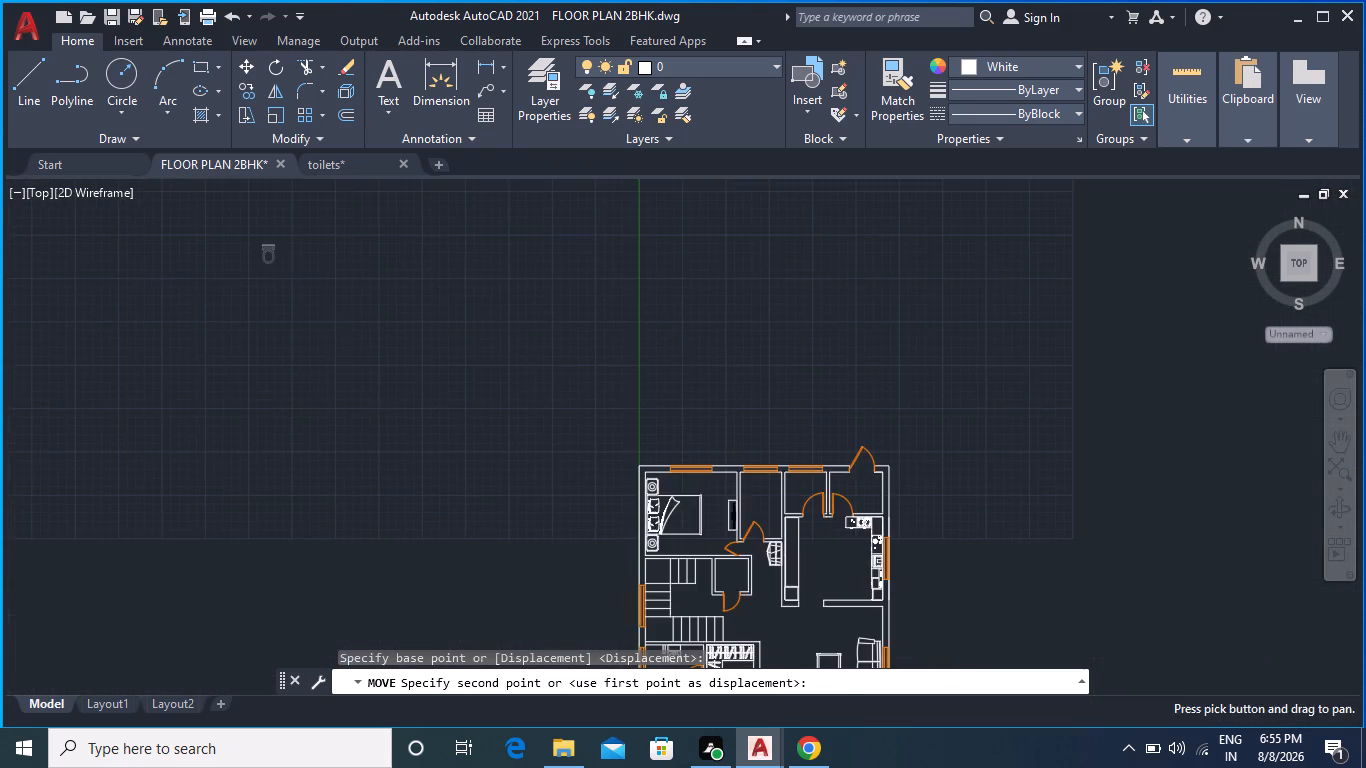
middle_drag(765, 506, 729, 410)
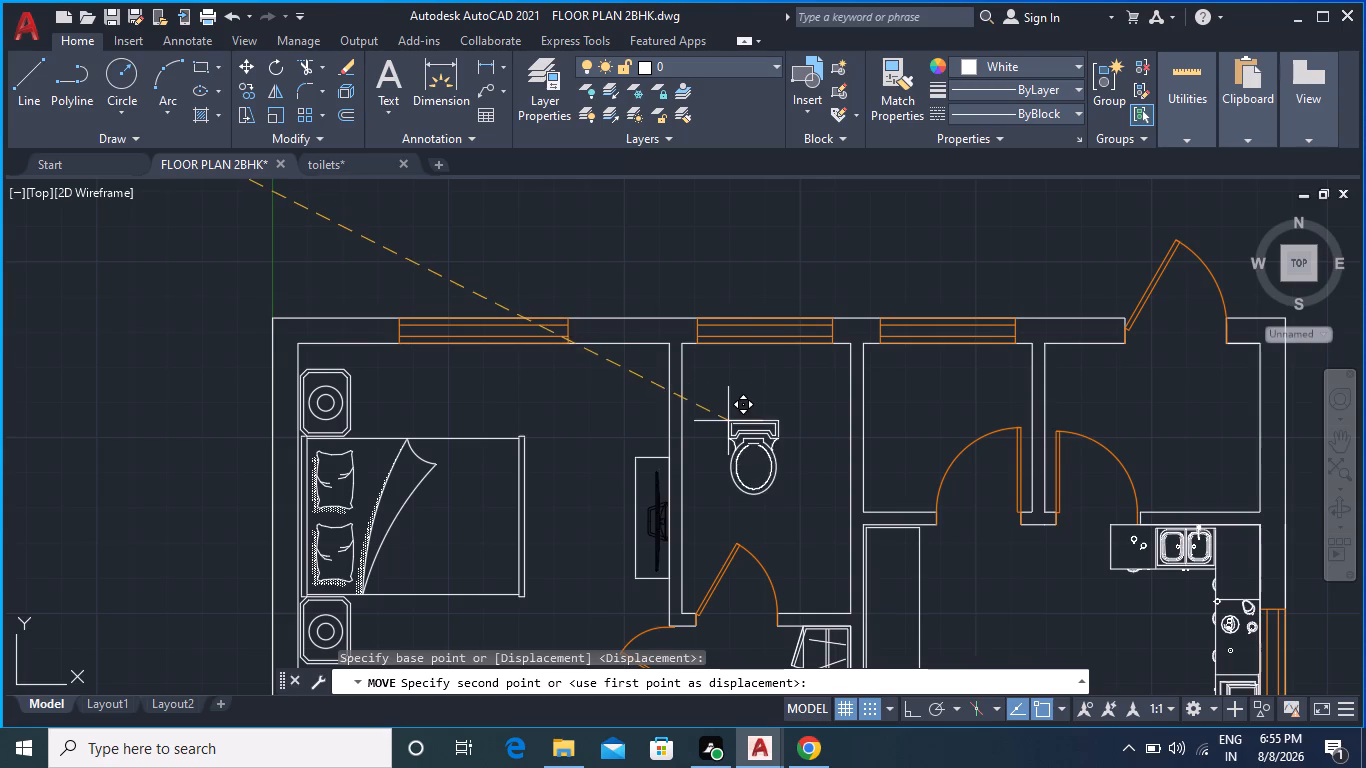
scroll(791, 368, up, 1)
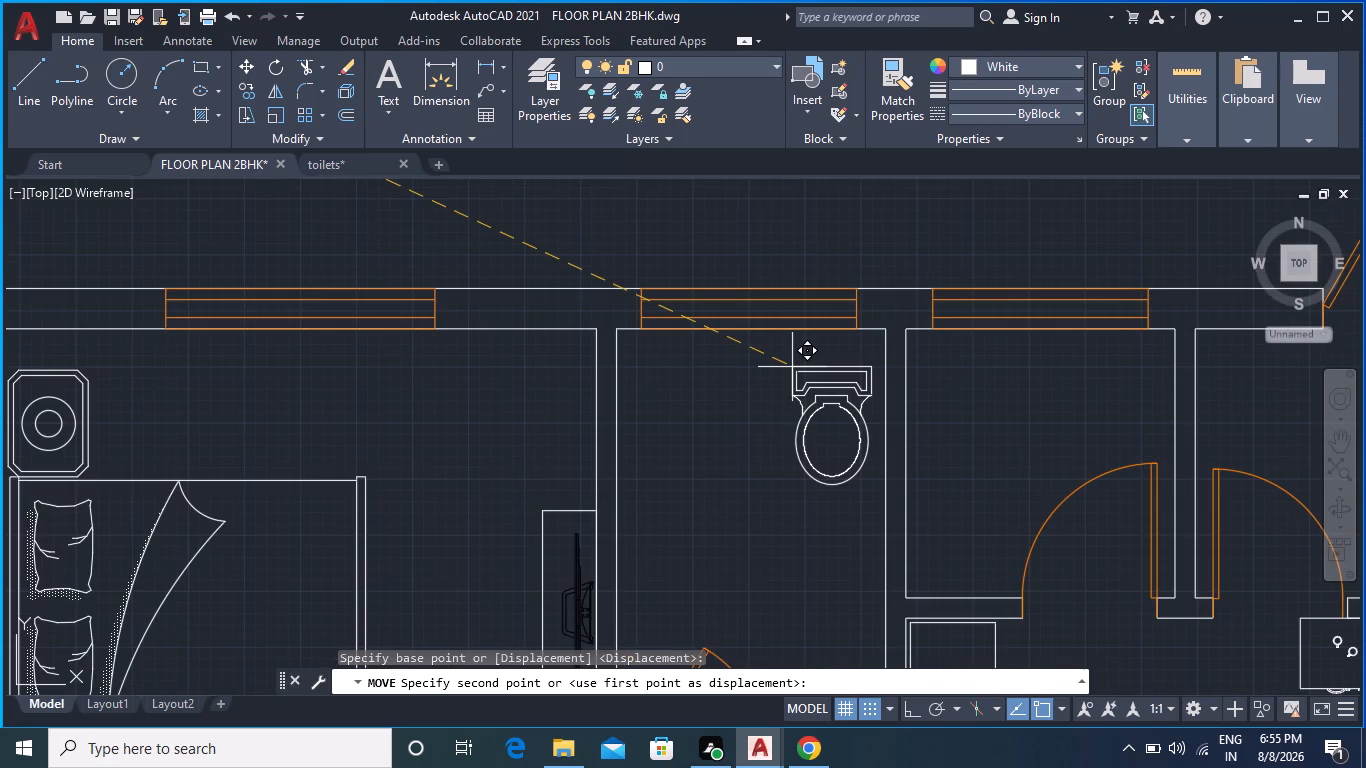
scroll(787, 344, up, 1)
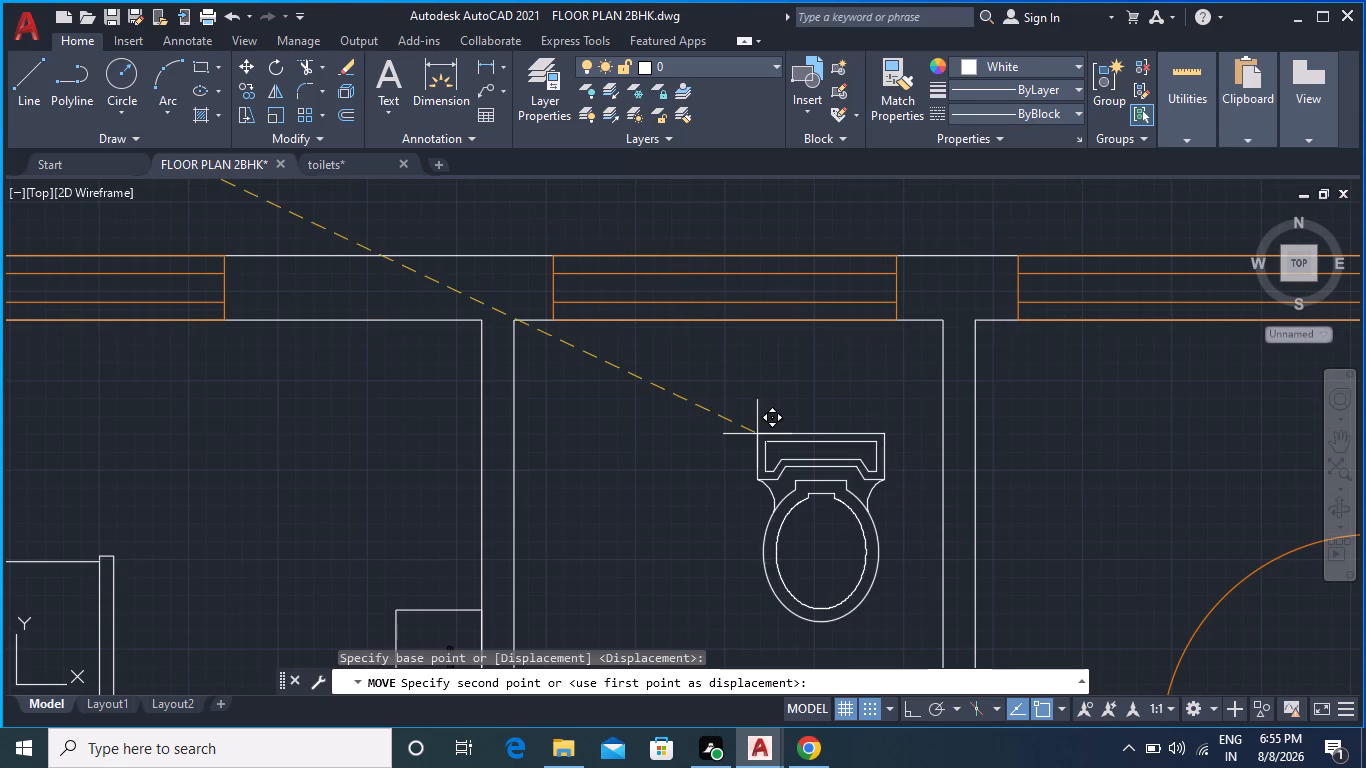
middle_drag(754, 434, 757, 347)
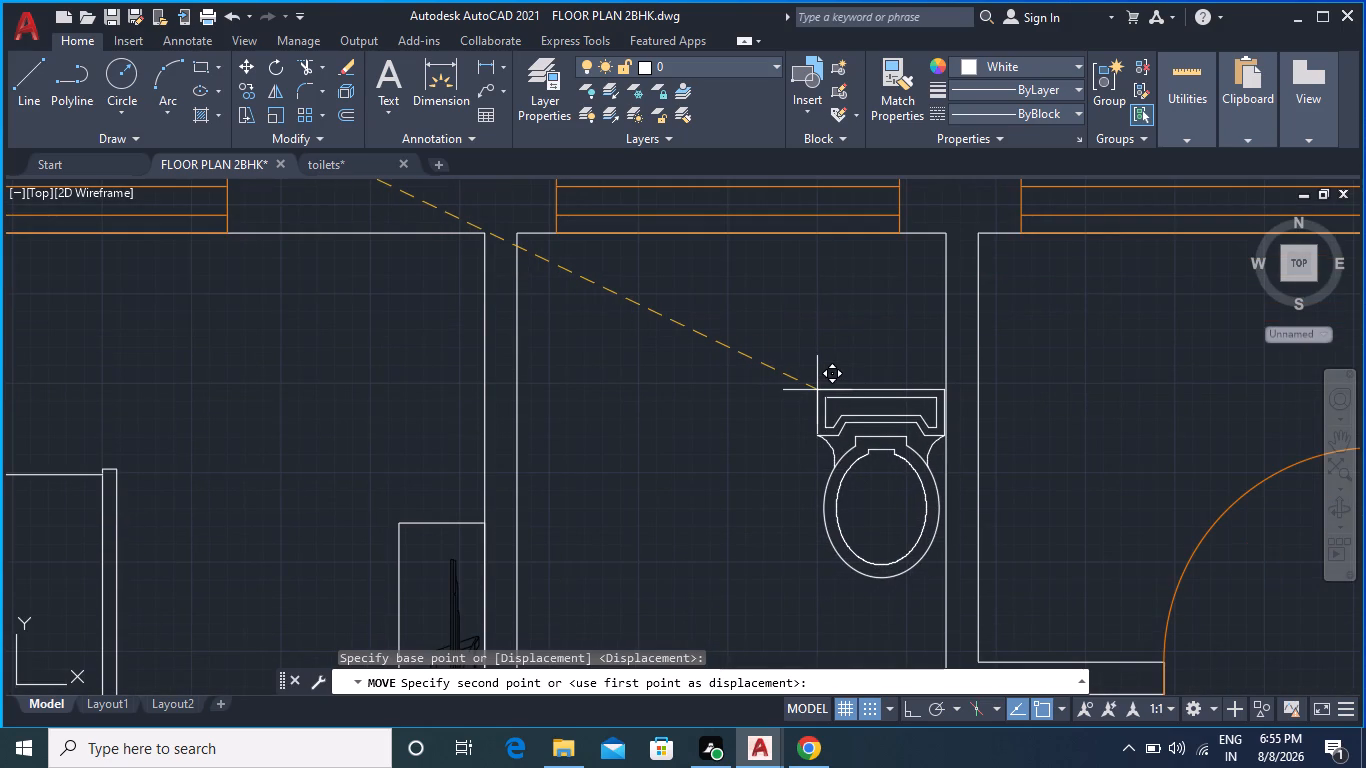
scroll(819, 390, up, 2)
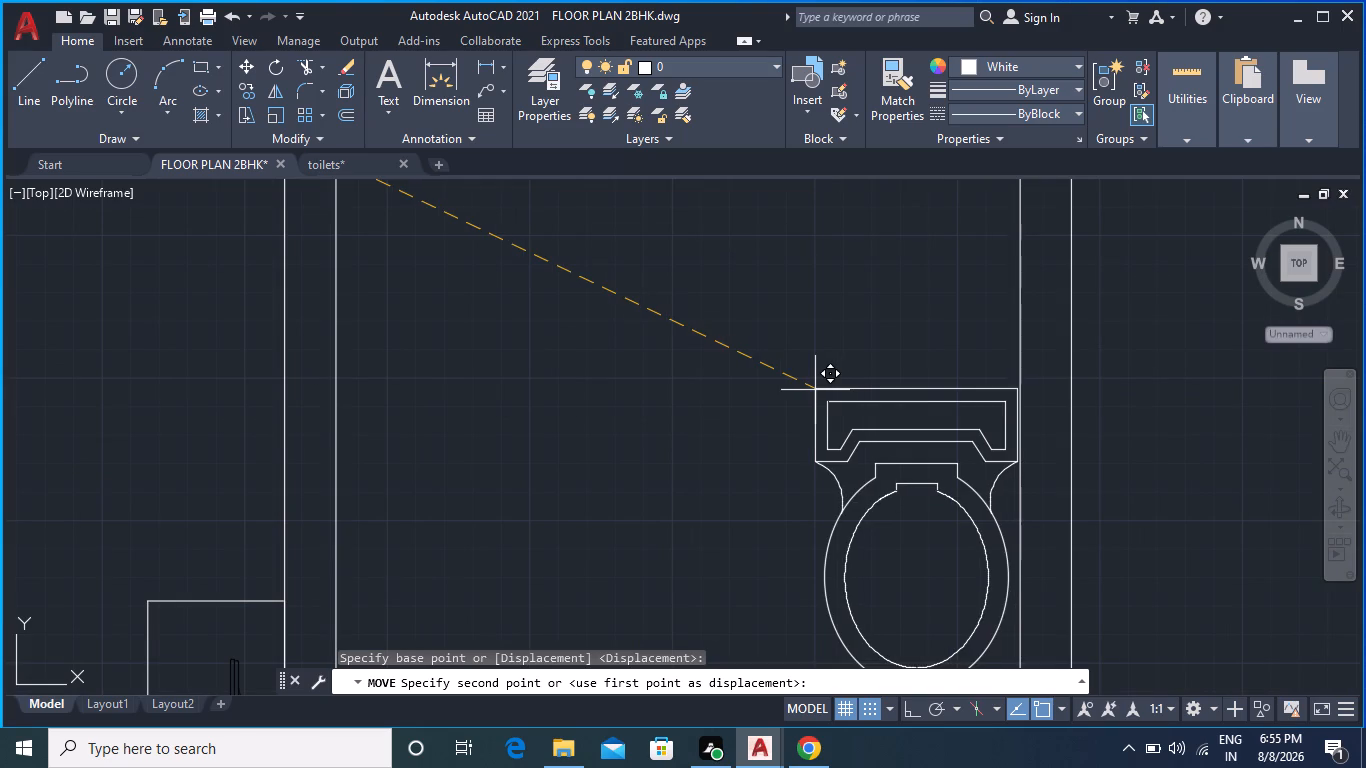
click(814, 409)
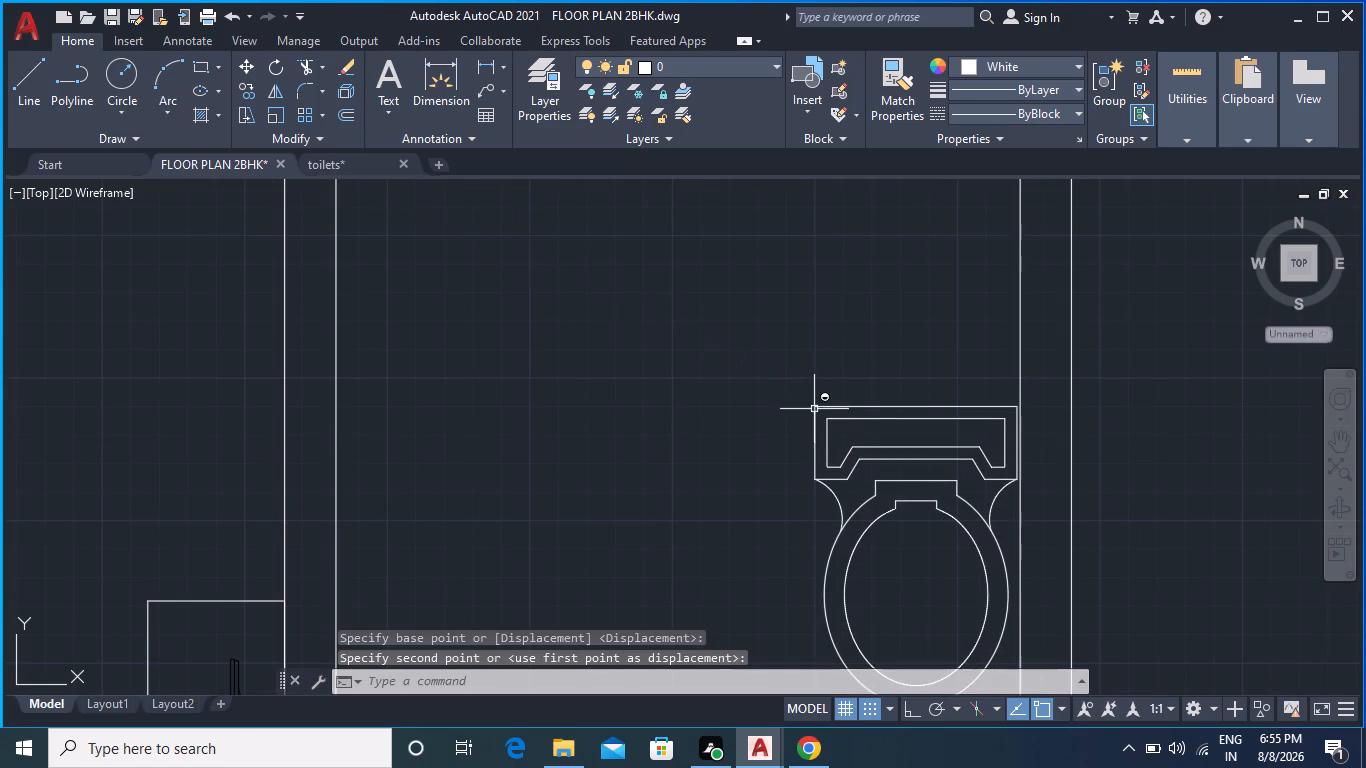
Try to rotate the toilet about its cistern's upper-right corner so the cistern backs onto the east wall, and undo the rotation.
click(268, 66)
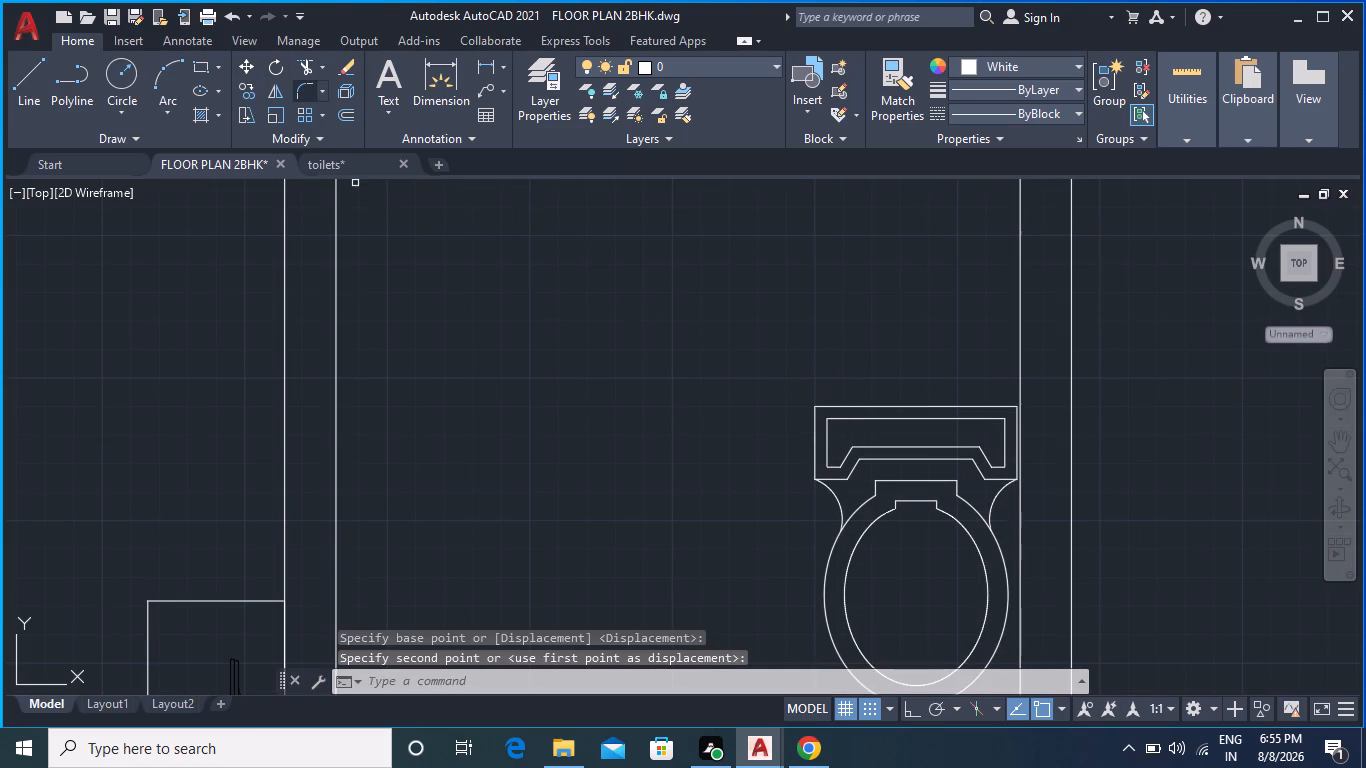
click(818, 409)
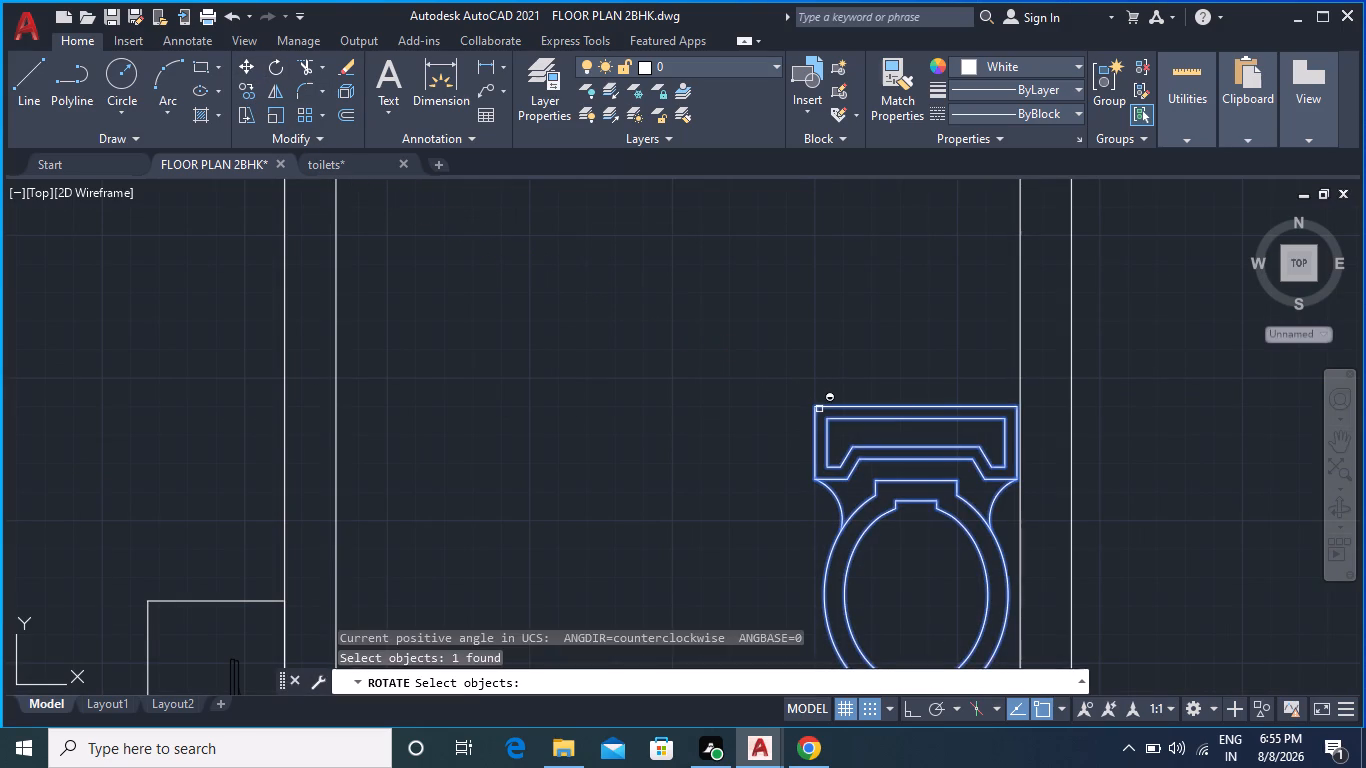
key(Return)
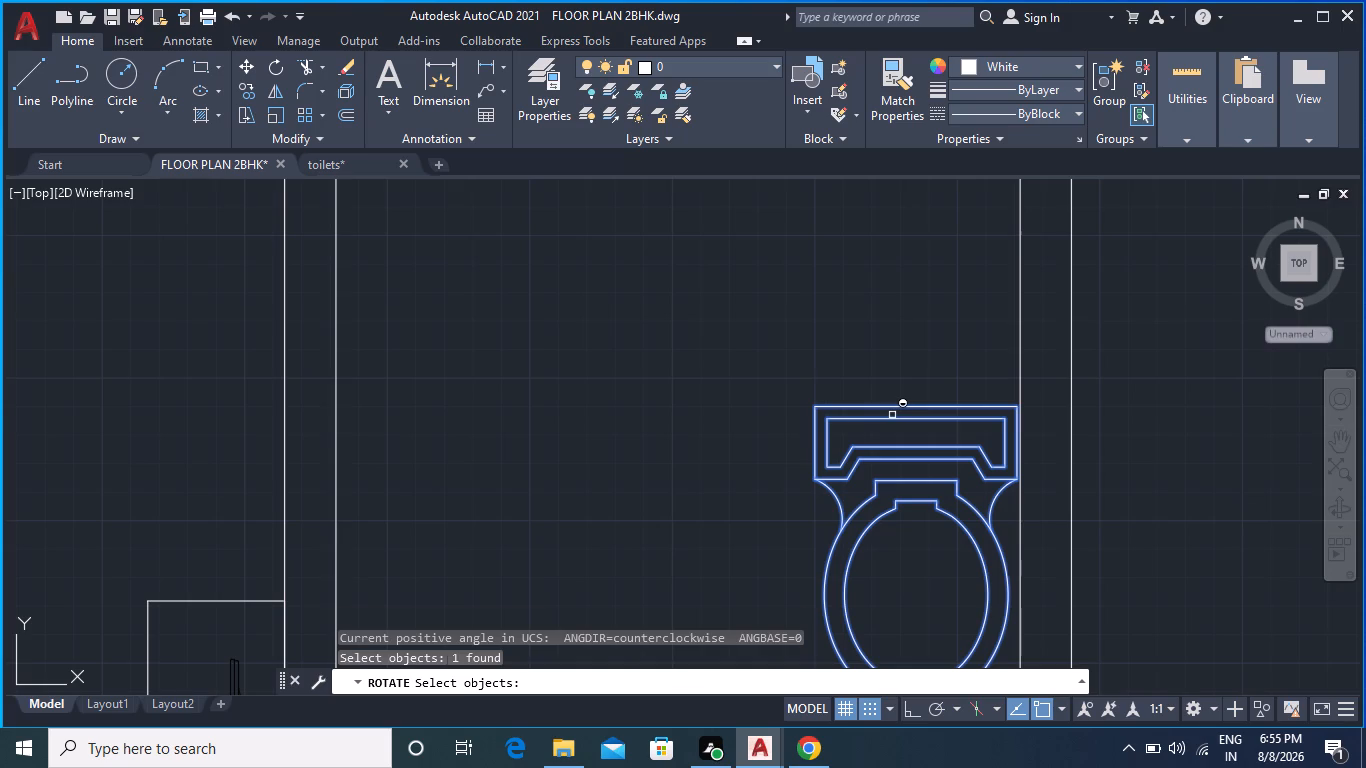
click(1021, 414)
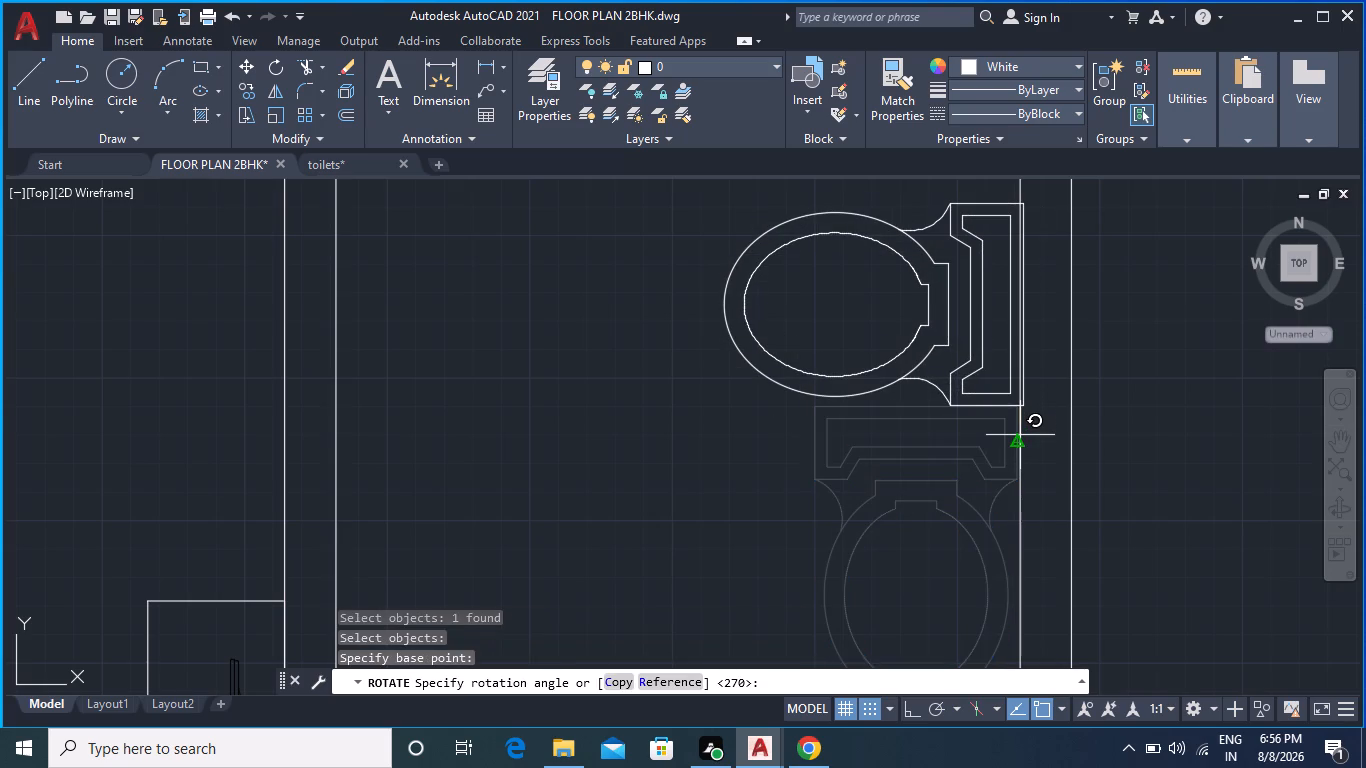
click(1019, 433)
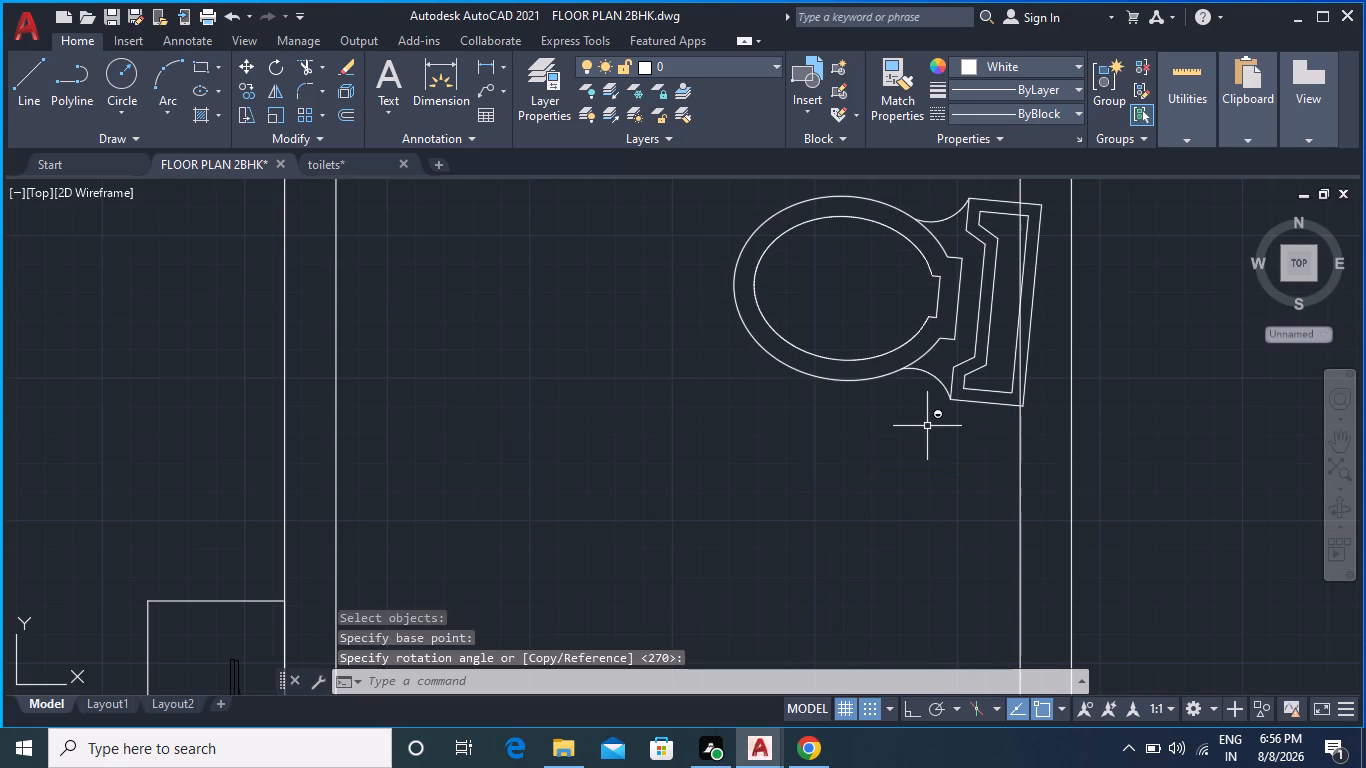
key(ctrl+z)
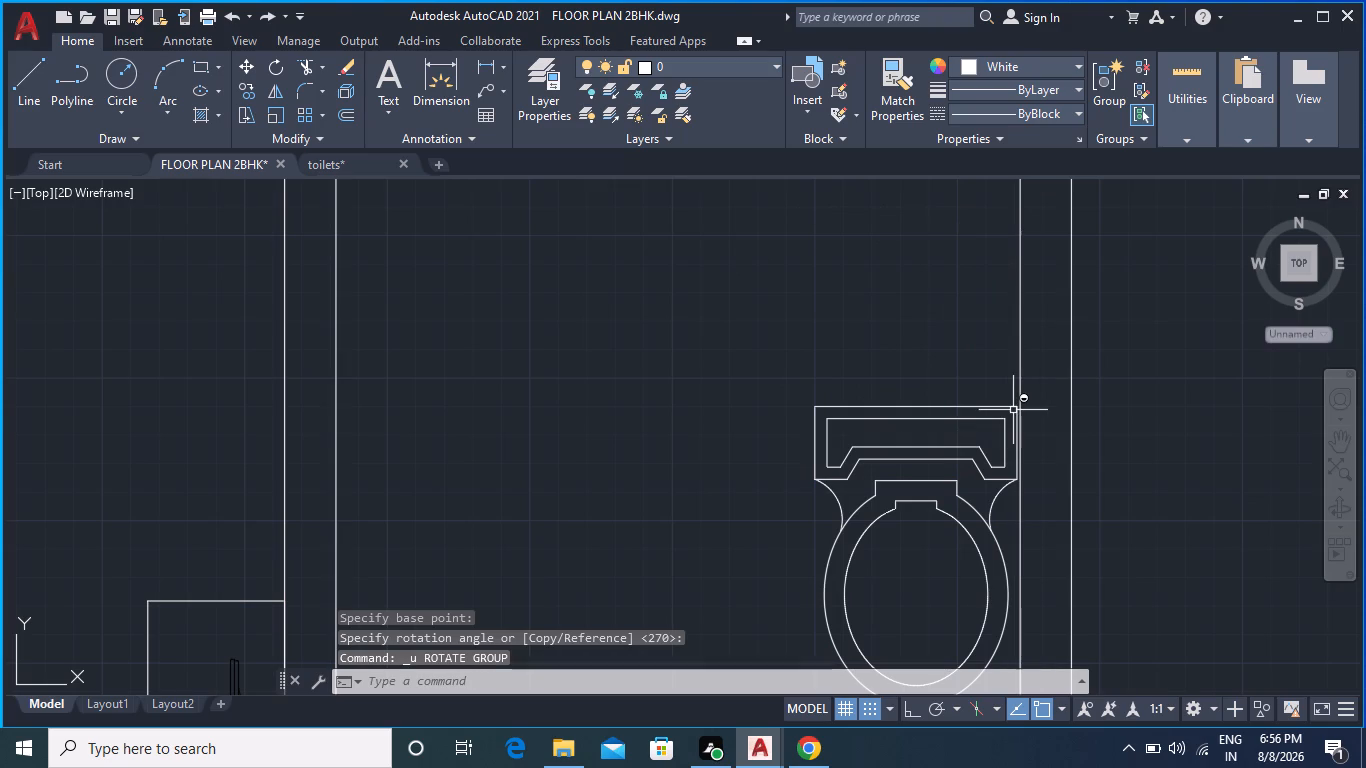
Rotate the toilet a quarter turn clockwise about its cistern's upper-right corner with Ortho on, so the cistern backs onto the east wall.
click(978, 415)
click(978, 435)
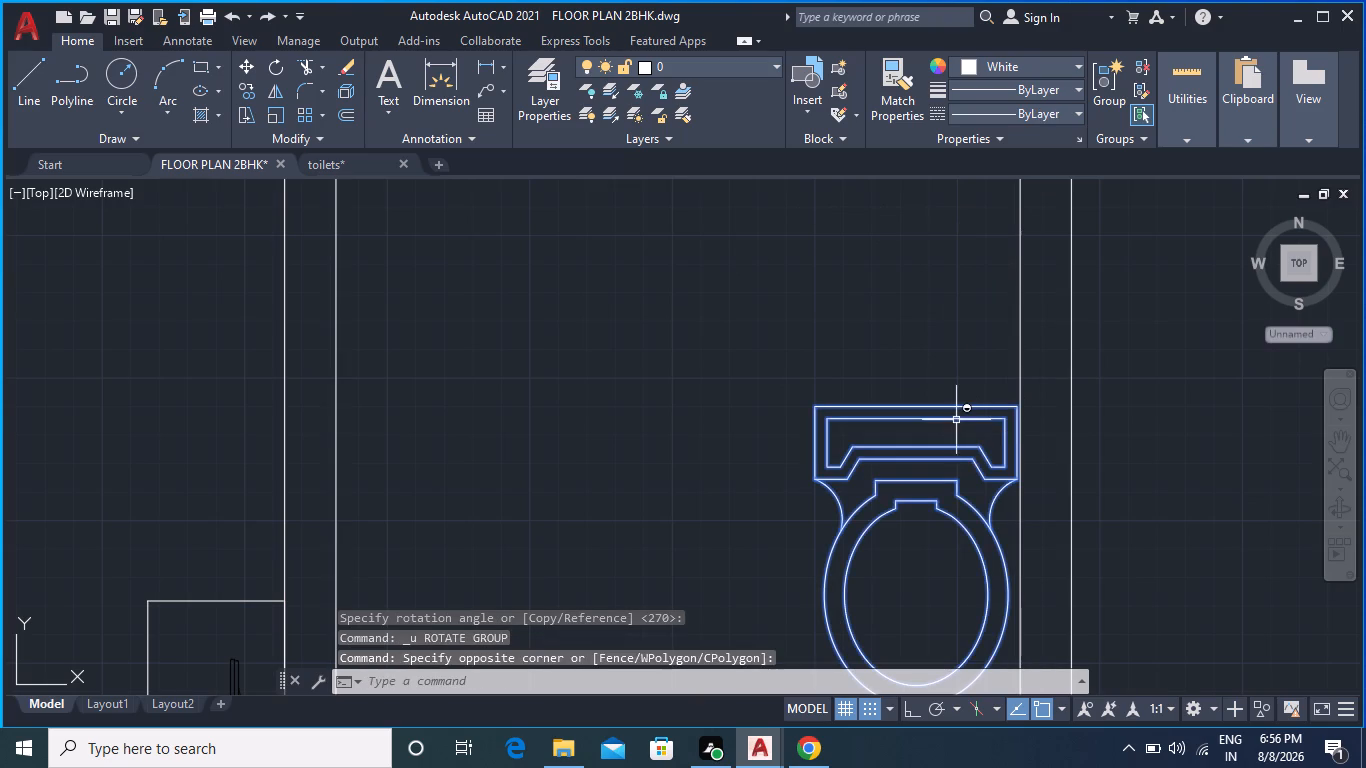
click(272, 67)
scroll(992, 345, up, 3)
middle_drag(975, 375, 710, 219)
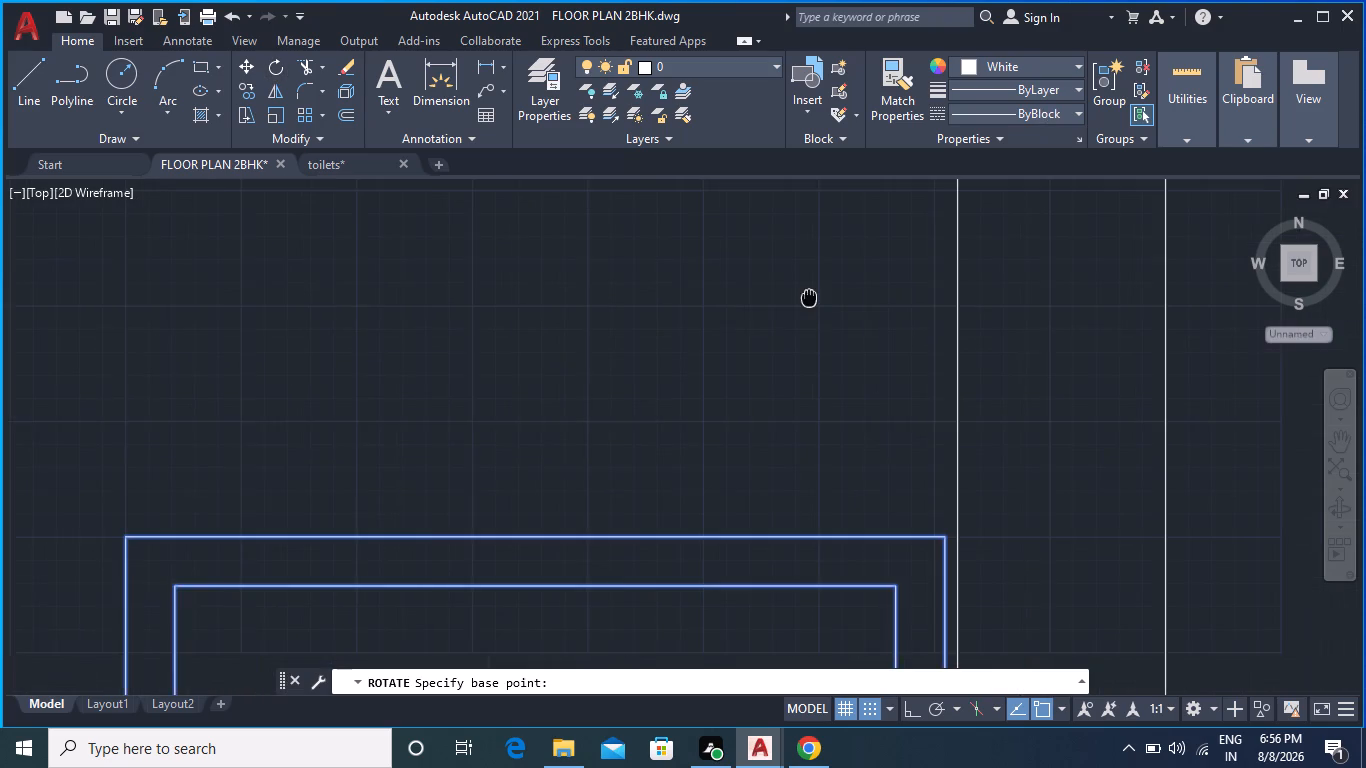
scroll(813, 415, down, 2)
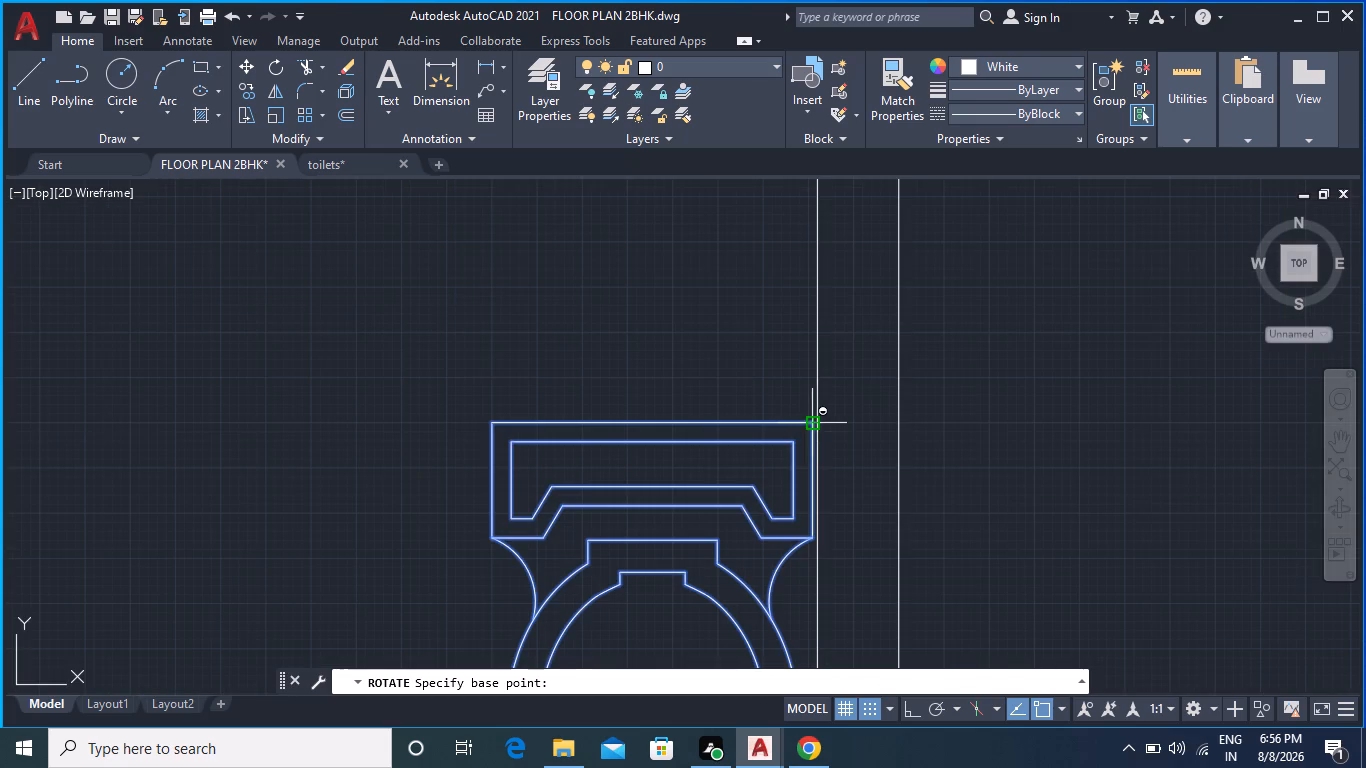
click(811, 426)
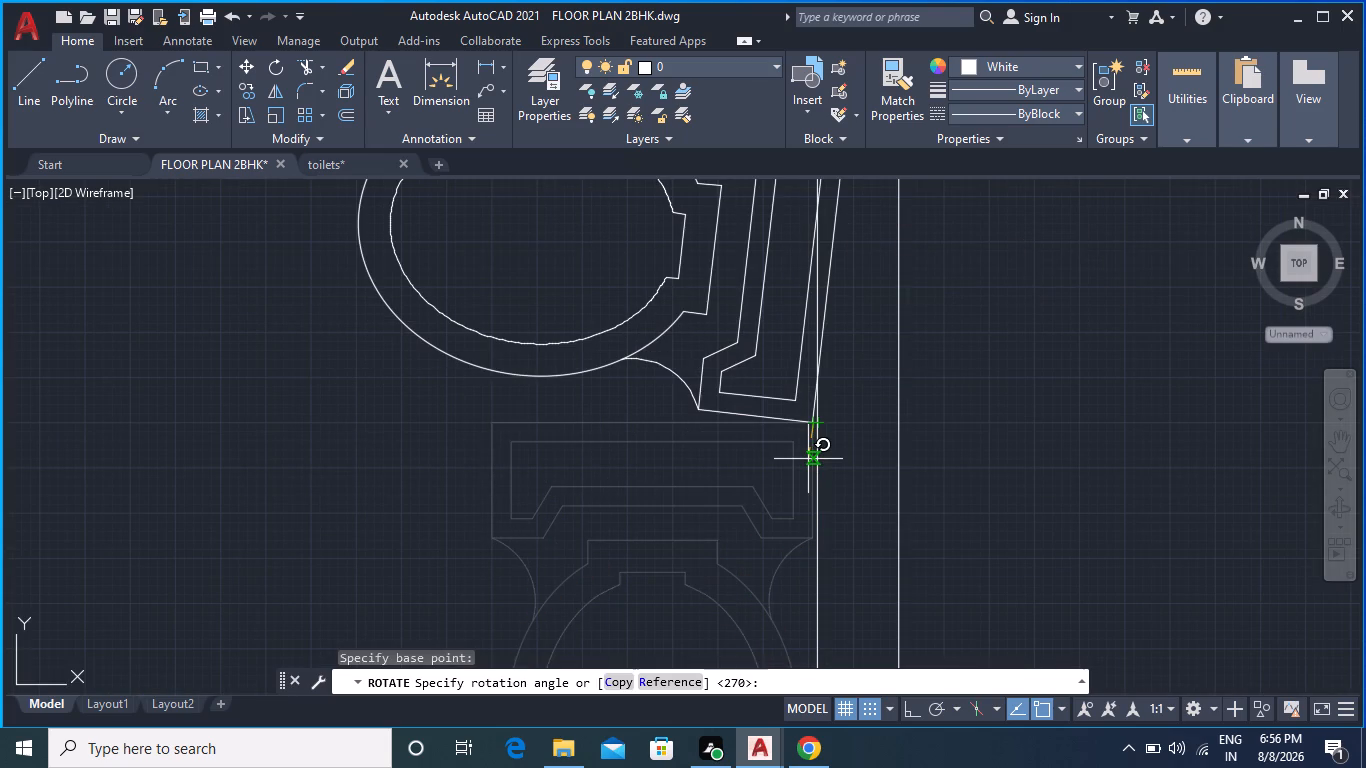
key(F8)
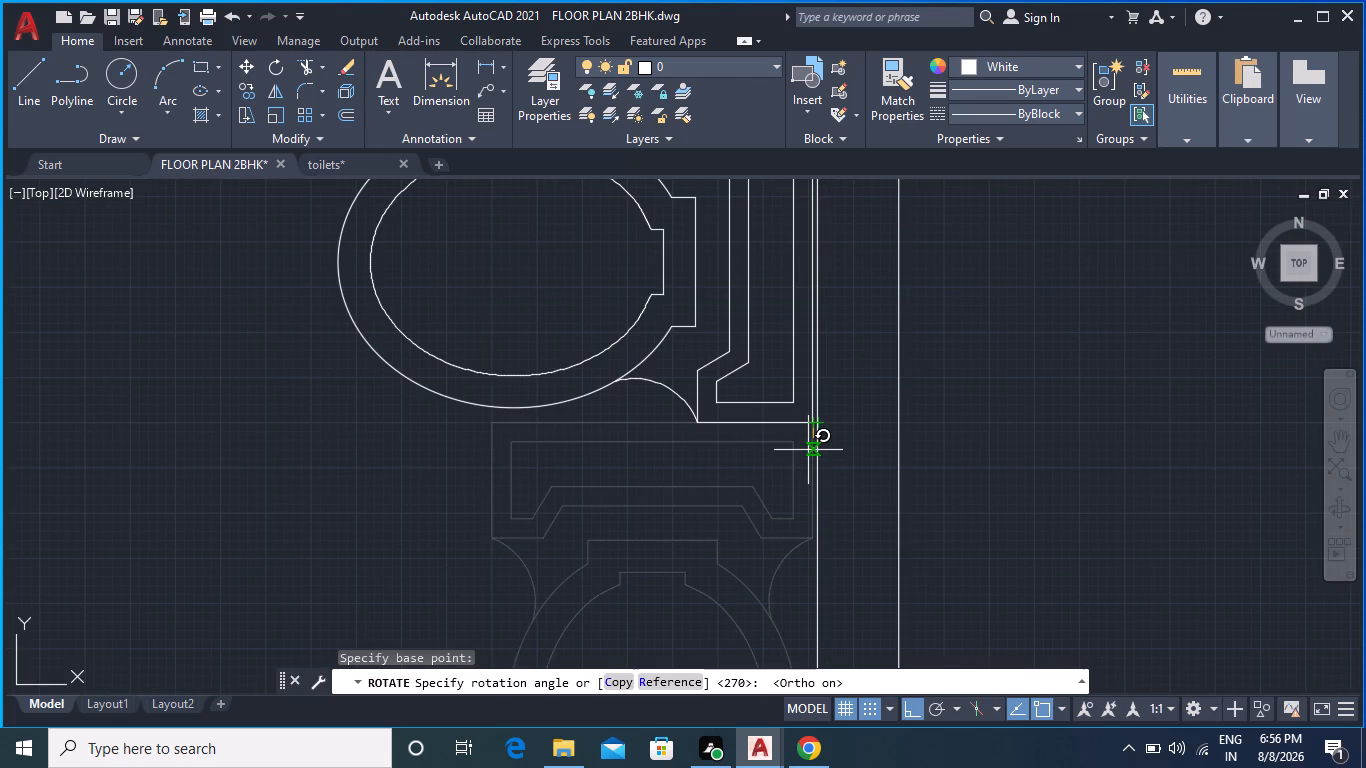
click(812, 447)
scroll(746, 471, down, 2)
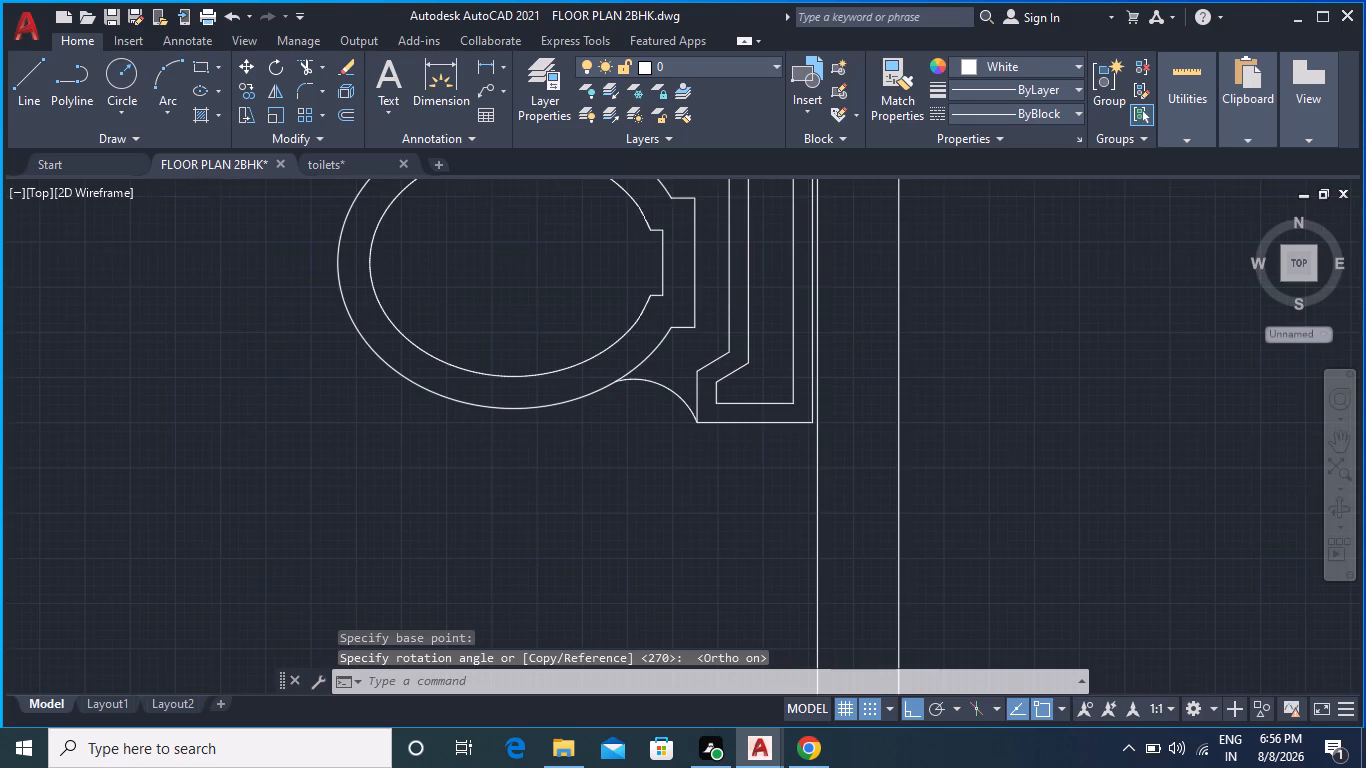
middle_drag(714, 476, 810, 423)
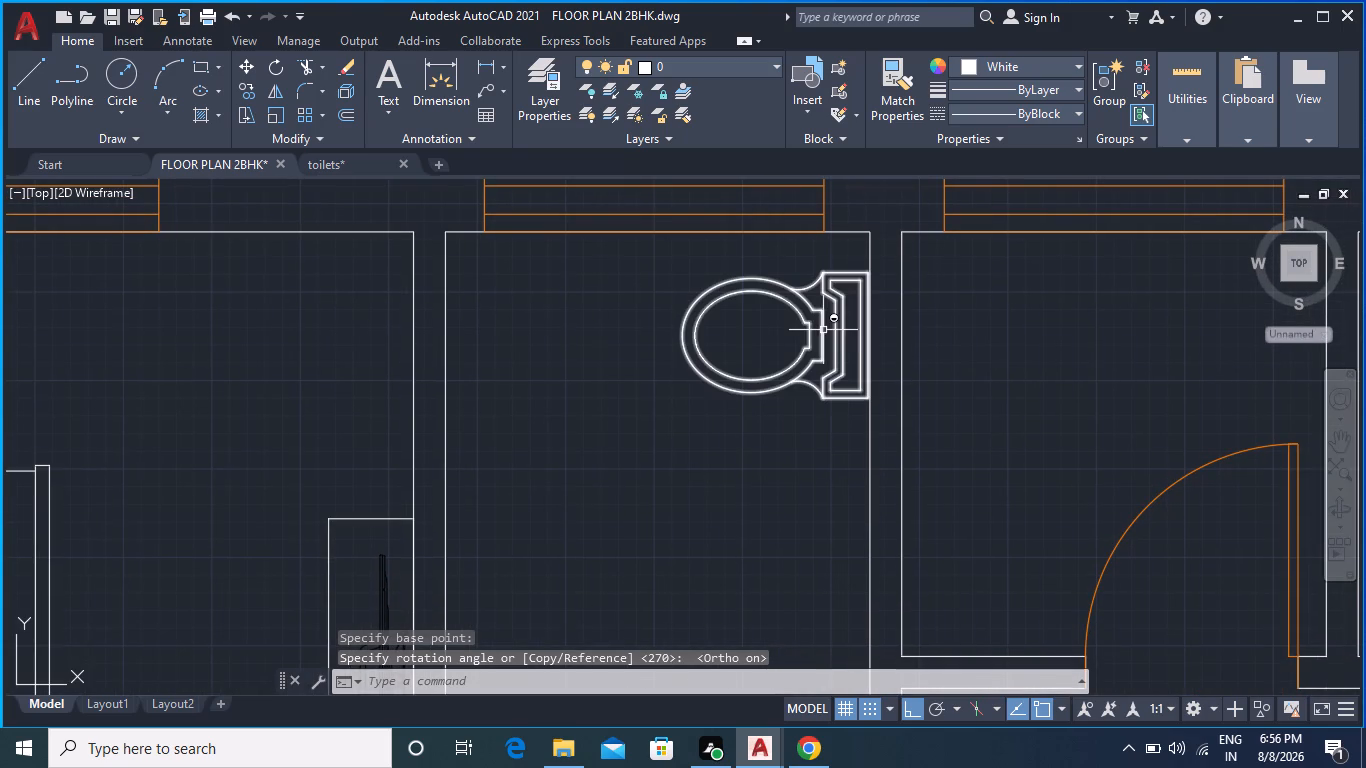
scroll(820, 407, down, 2)
middle_drag(805, 464, 817, 370)
middle_drag(806, 412, 810, 381)
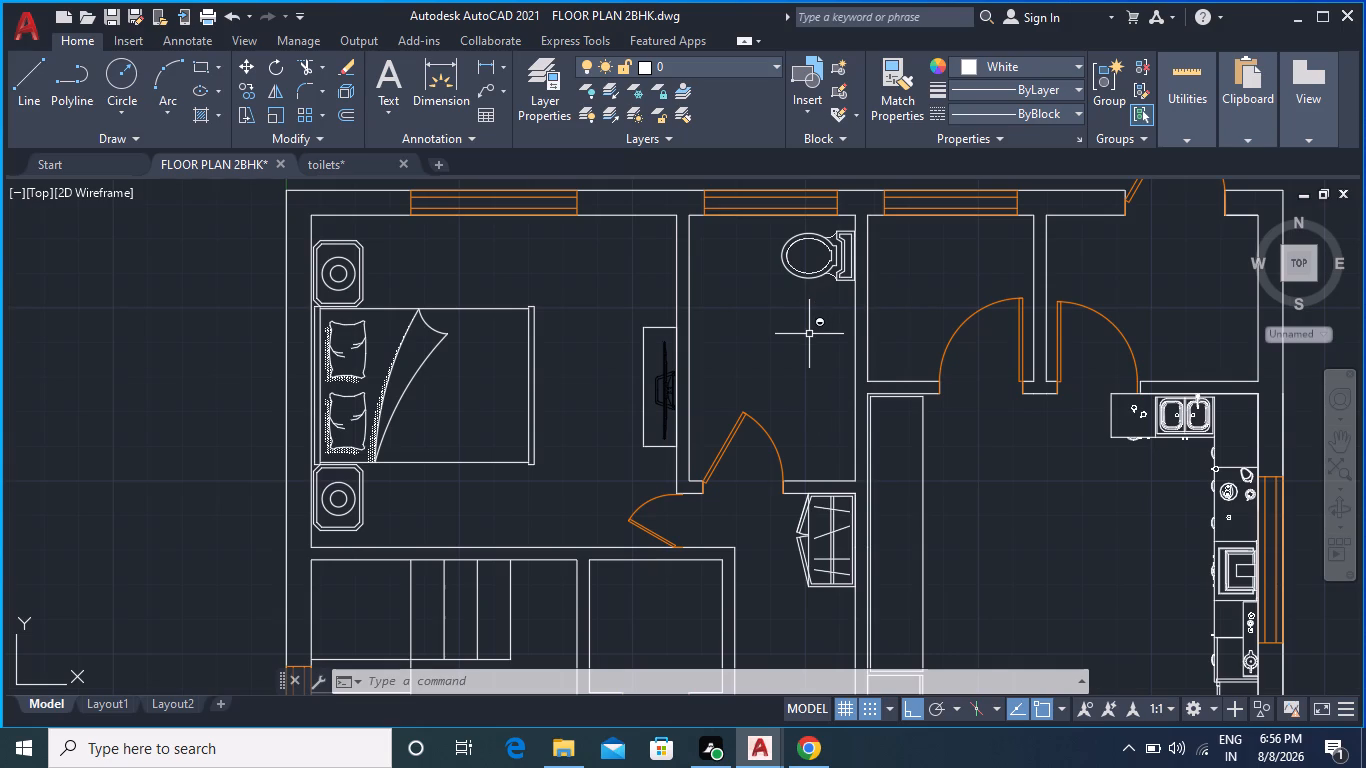
middle_drag(809, 335, 792, 355)
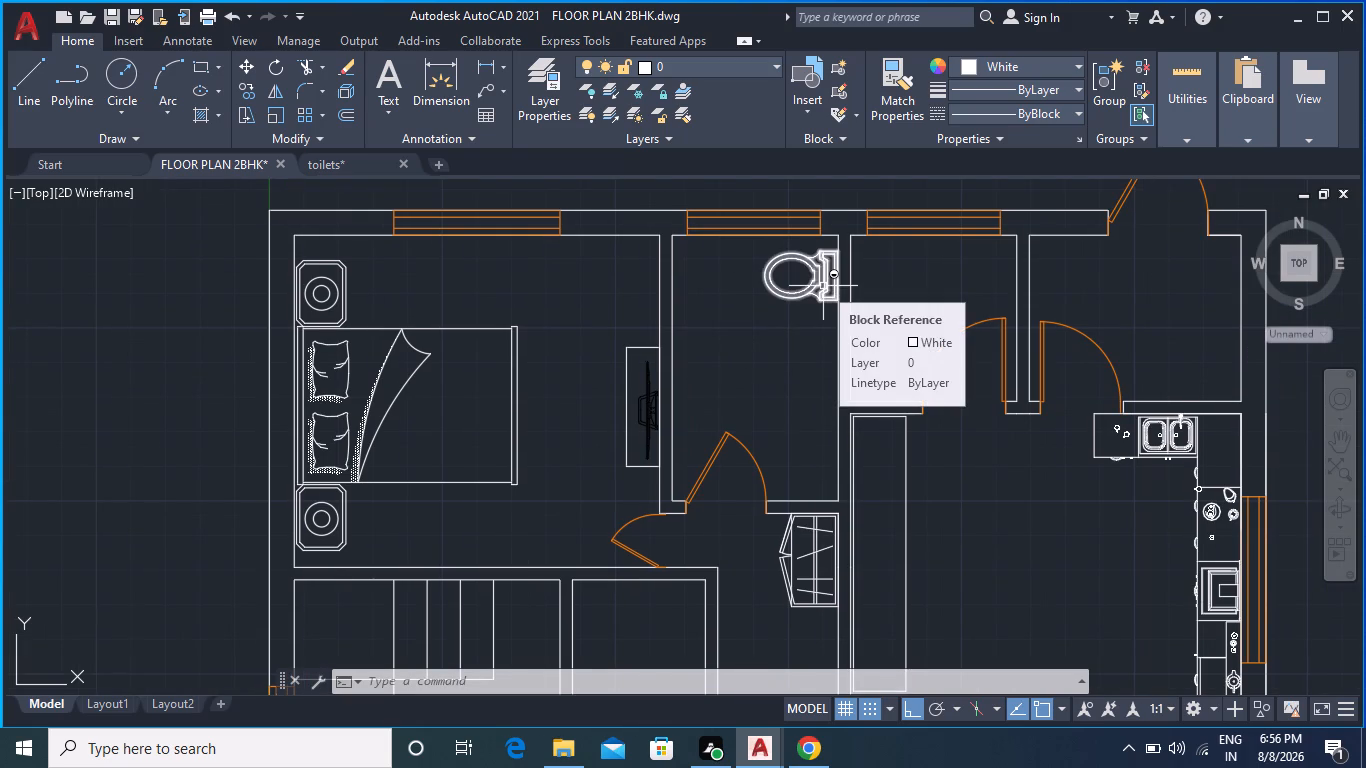
key(Escape)
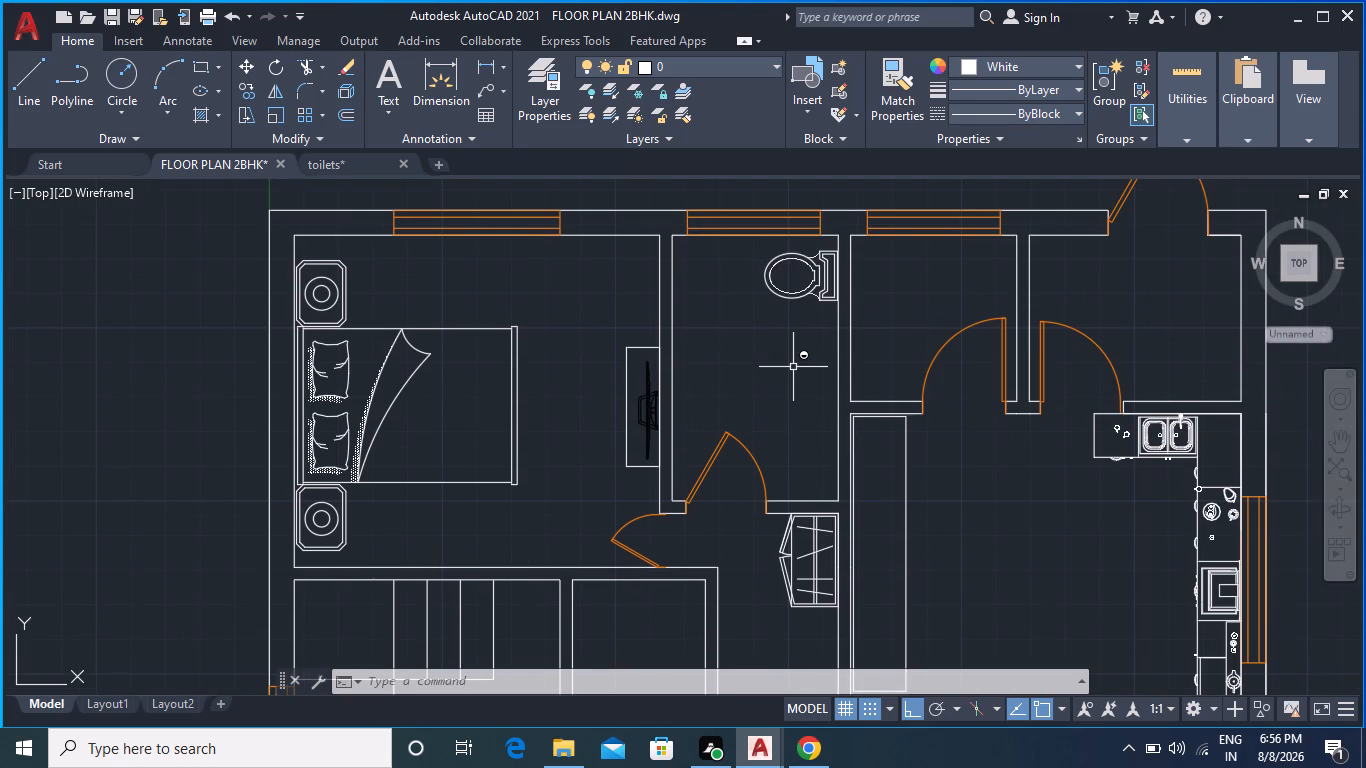
key(Escape)
key(Escape)
key(Escape)
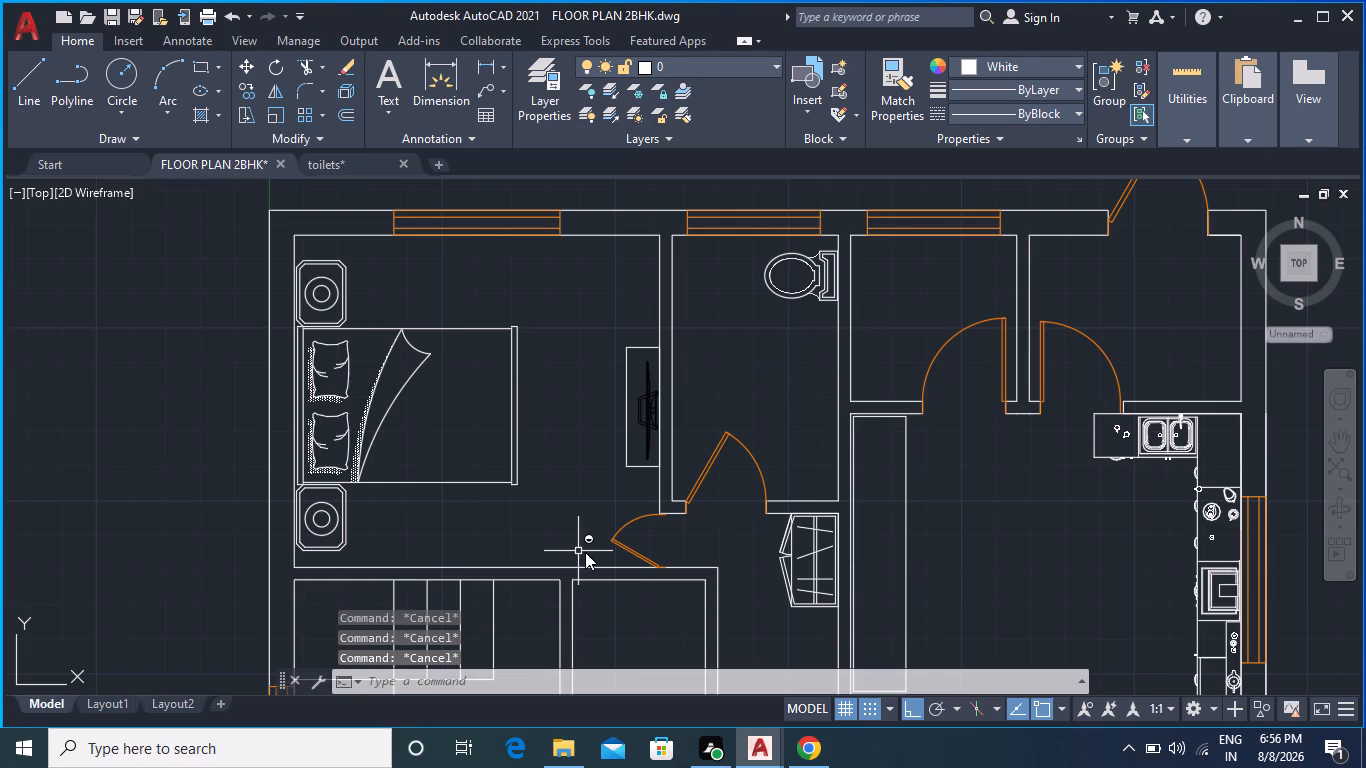
Close the toilets drawing without saving its changes.
click(401, 160)
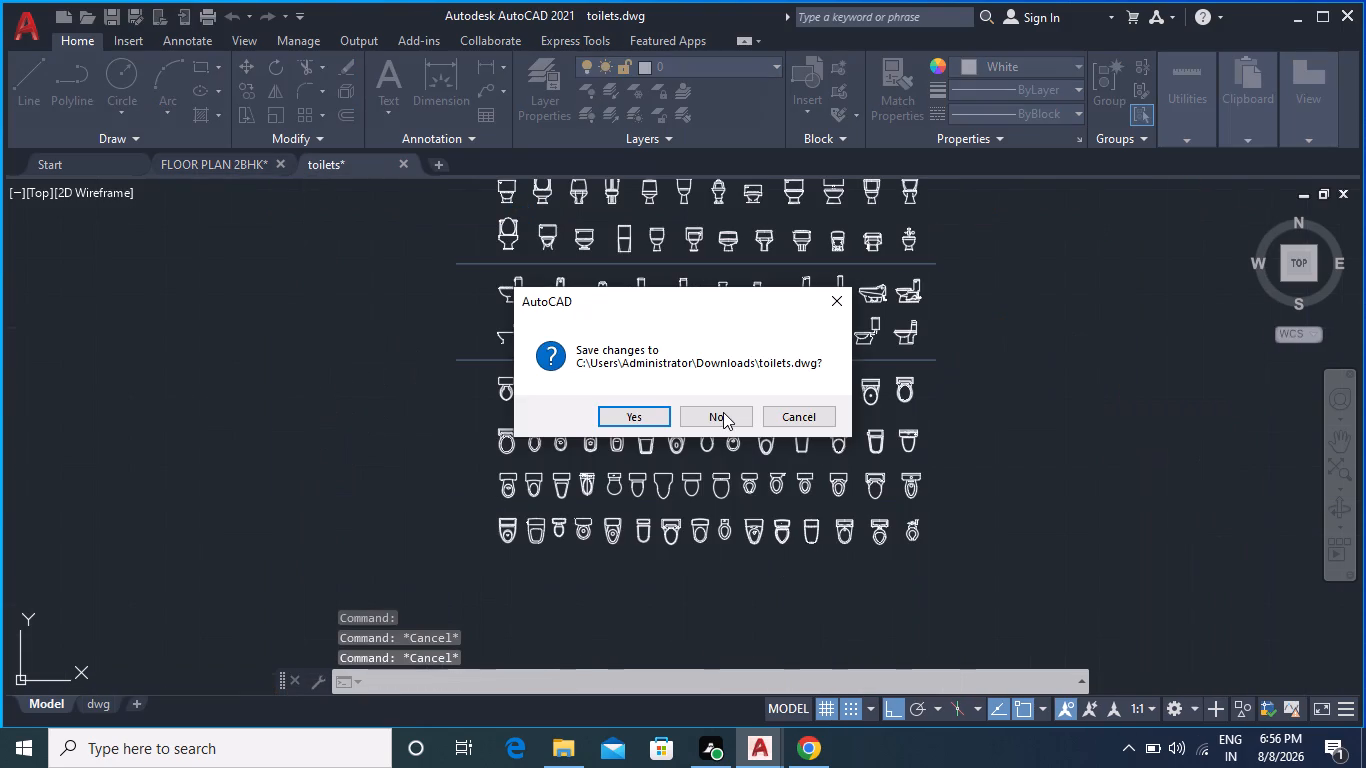
click(723, 412)
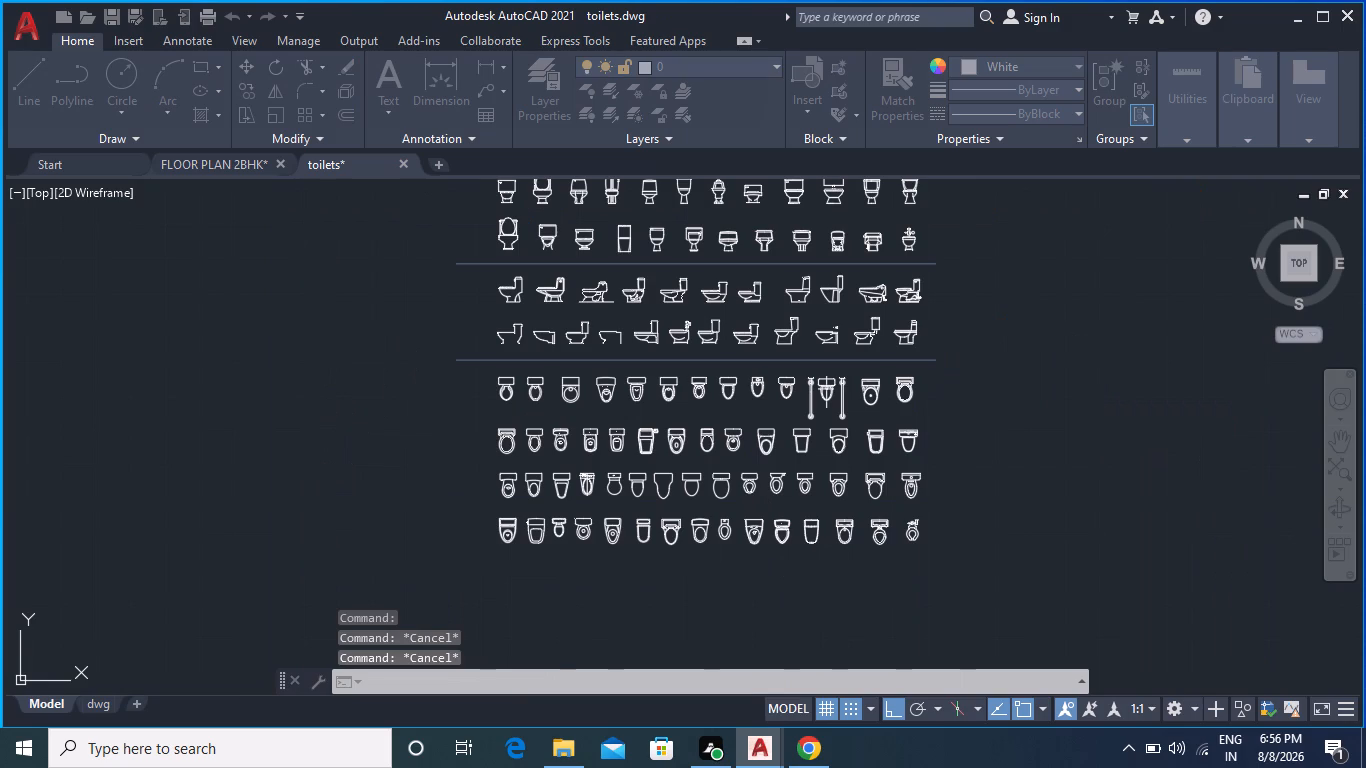
scroll(589, 221, down, 1)
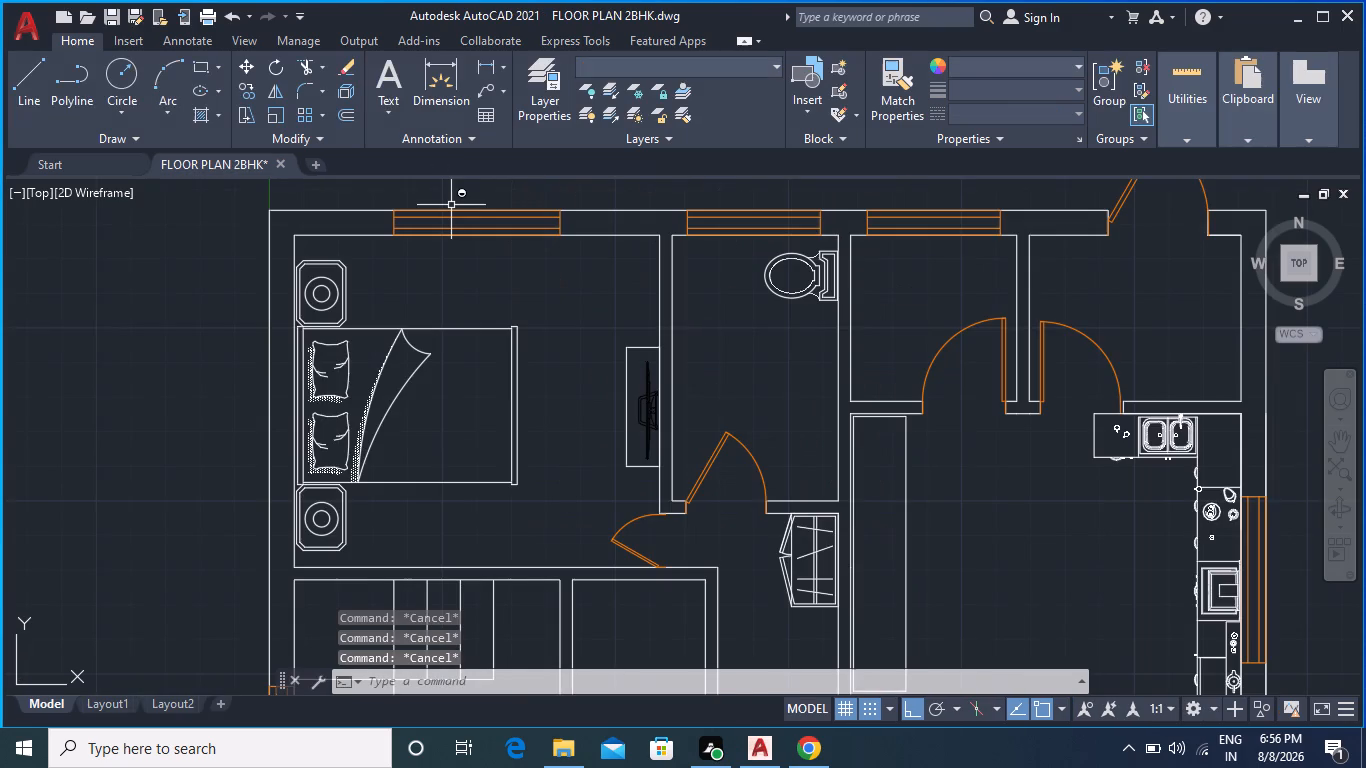
Open the washbasin_all_views drawing from the Downloads folder in AutoCAD.
click(555, 744)
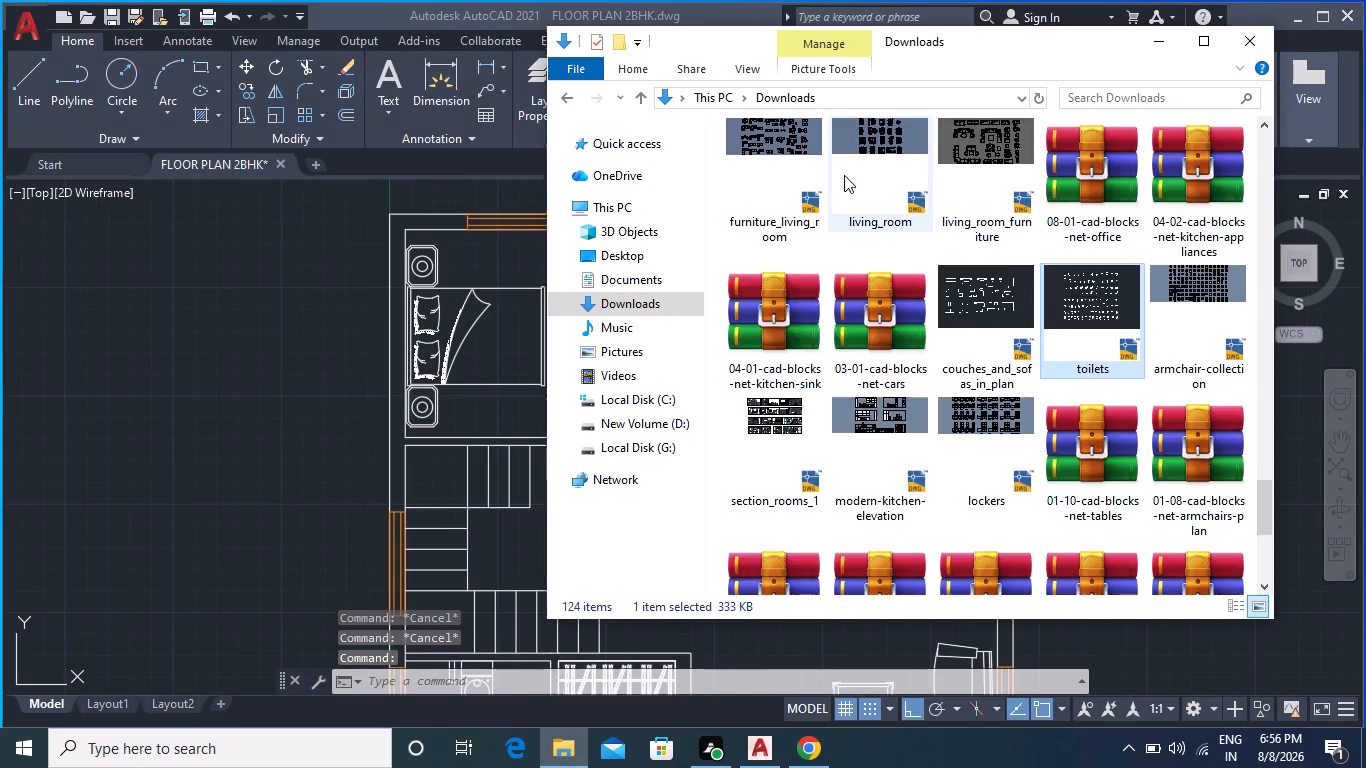
scroll(844, 175, up, 2)
scroll(908, 254, up, 2)
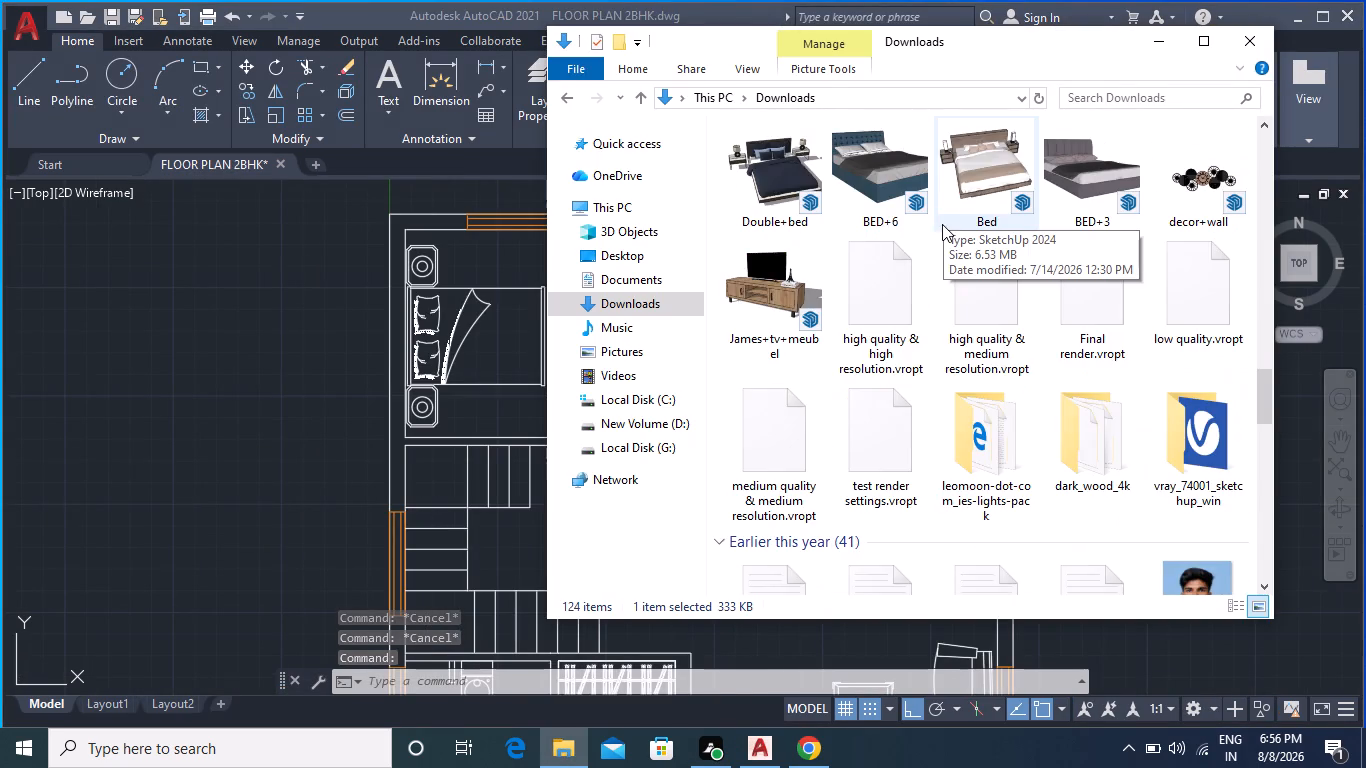
scroll(946, 224, up, 20)
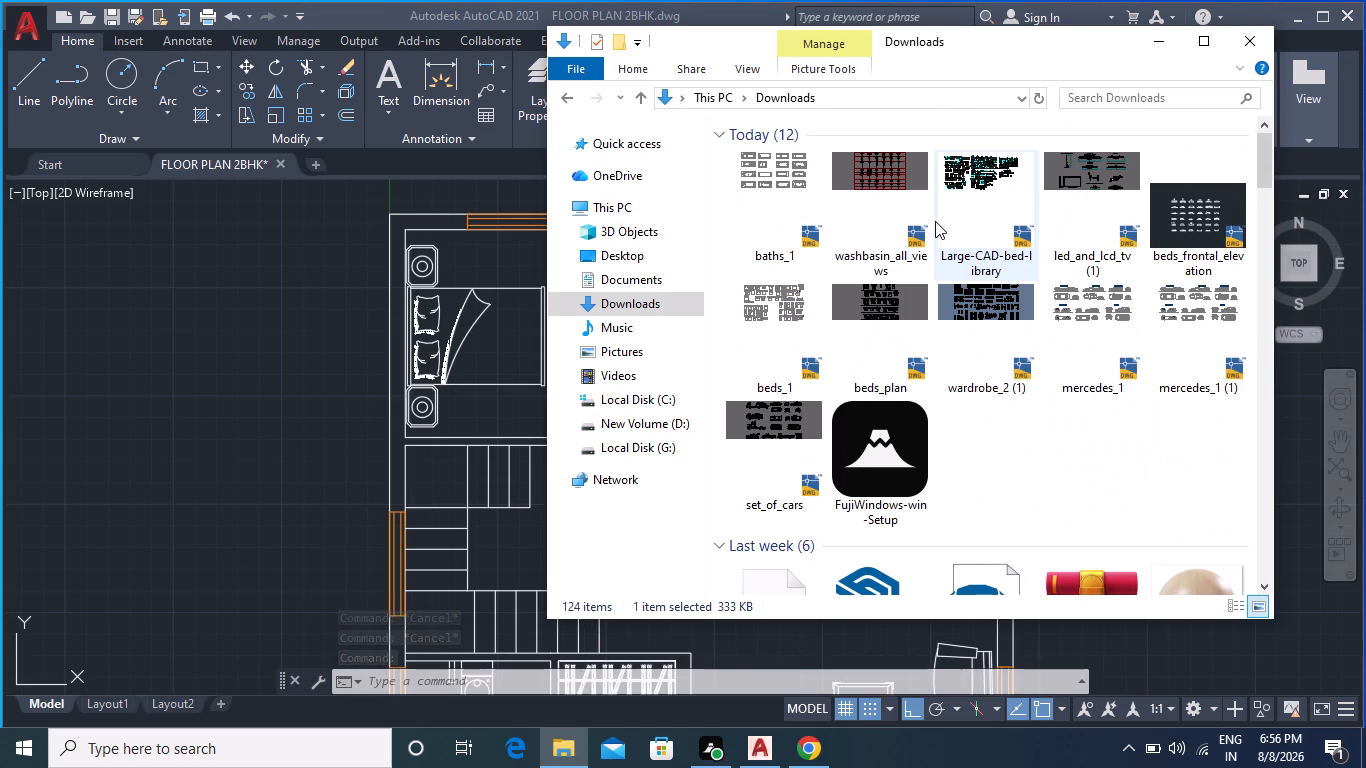
scroll(878, 222, up, 2)
click(880, 201)
right_click(870, 214)
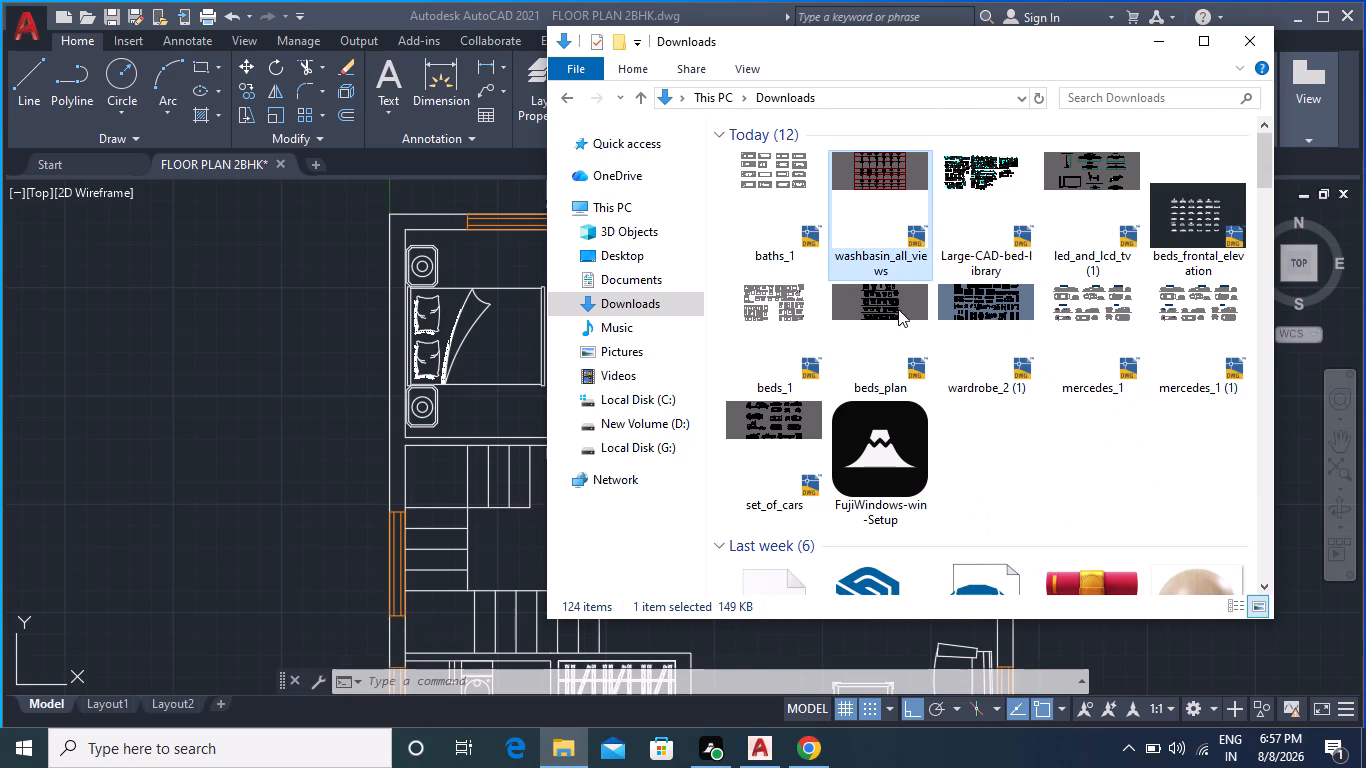
click(929, 347)
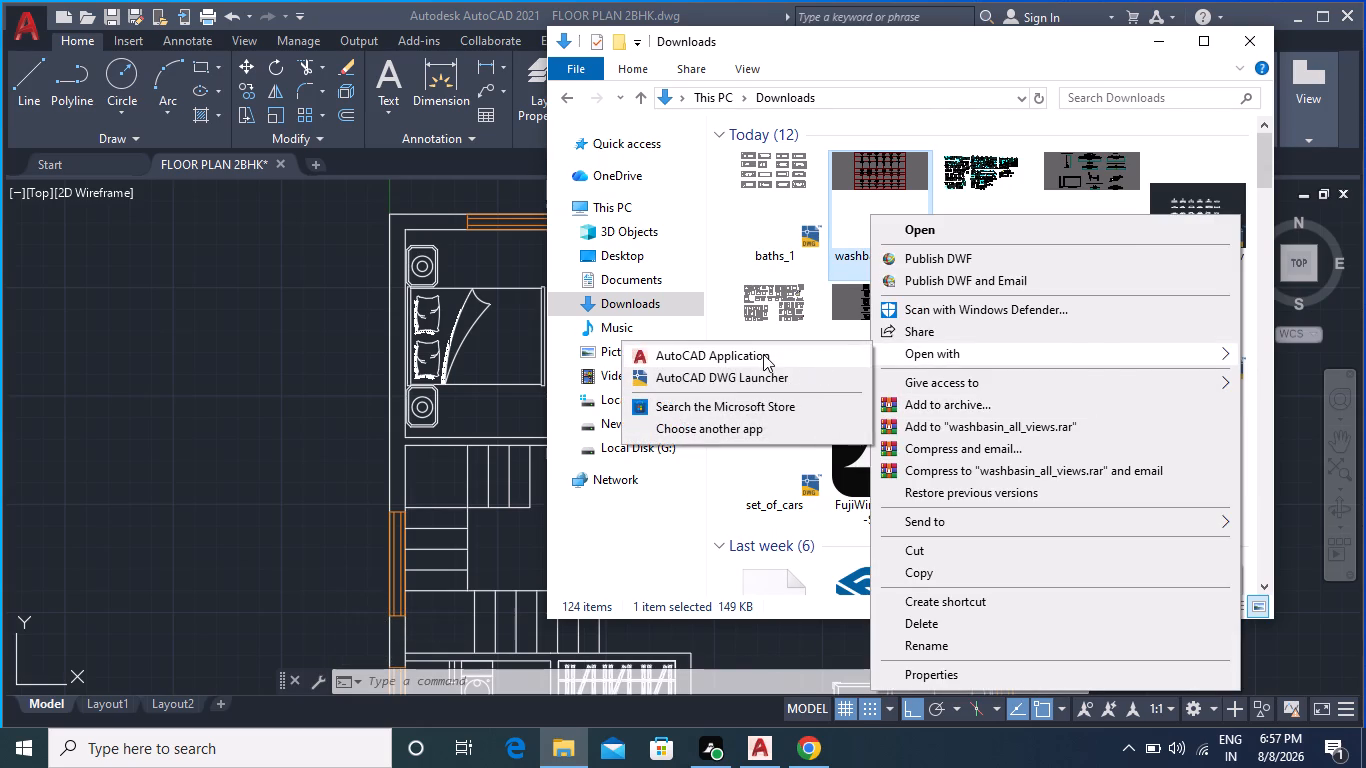
click(762, 354)
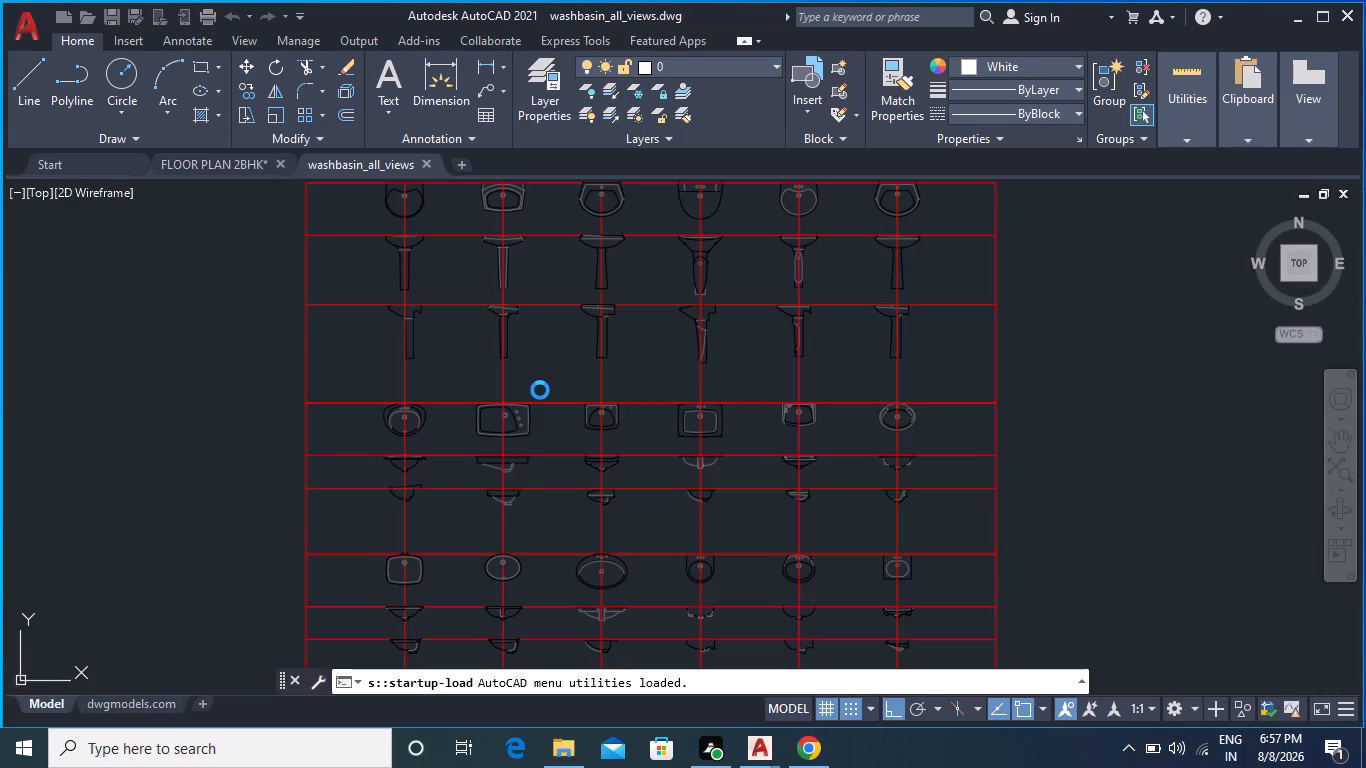
Copy the plan view of the rounded washbasin with three tap holes, first in the sheet's middle row of basins.
middle_drag(546, 362, 619, 354)
scroll(549, 361, down, 1)
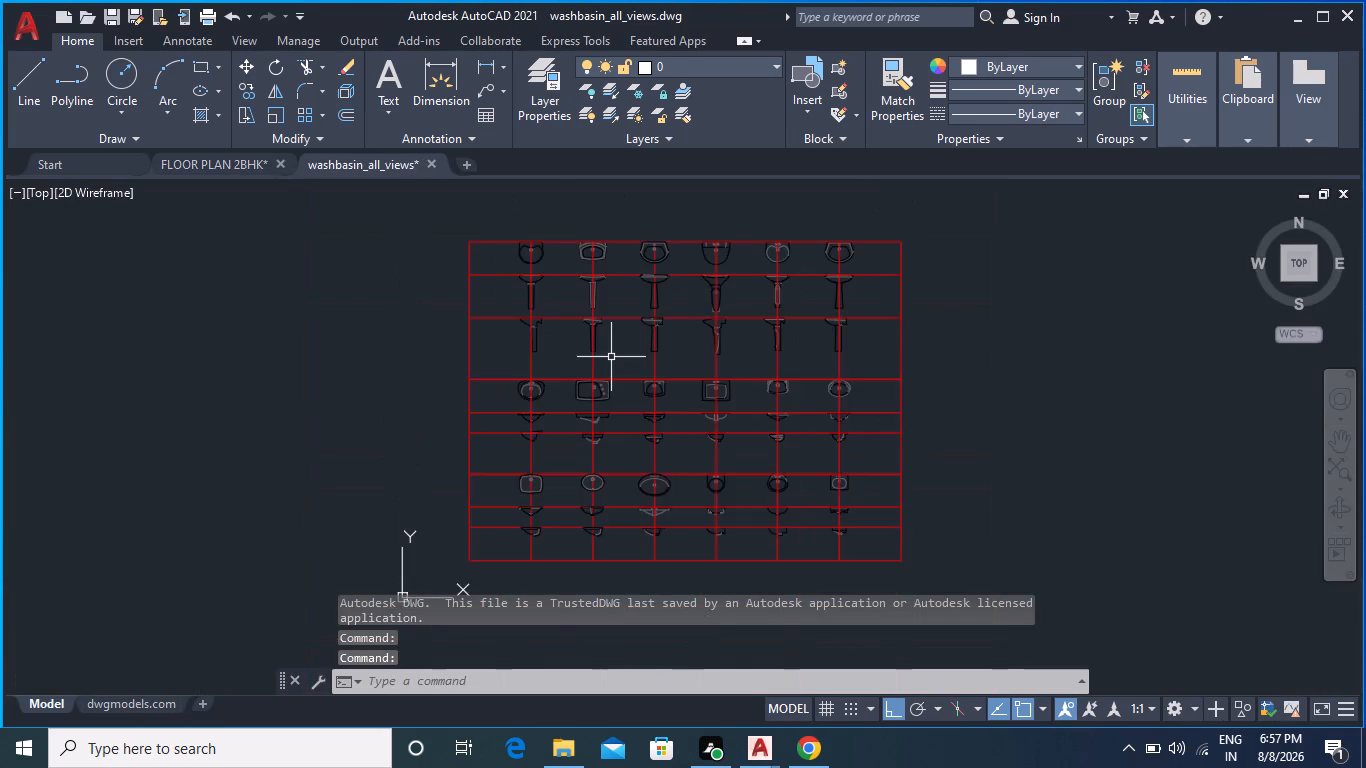
scroll(611, 357, up, 2)
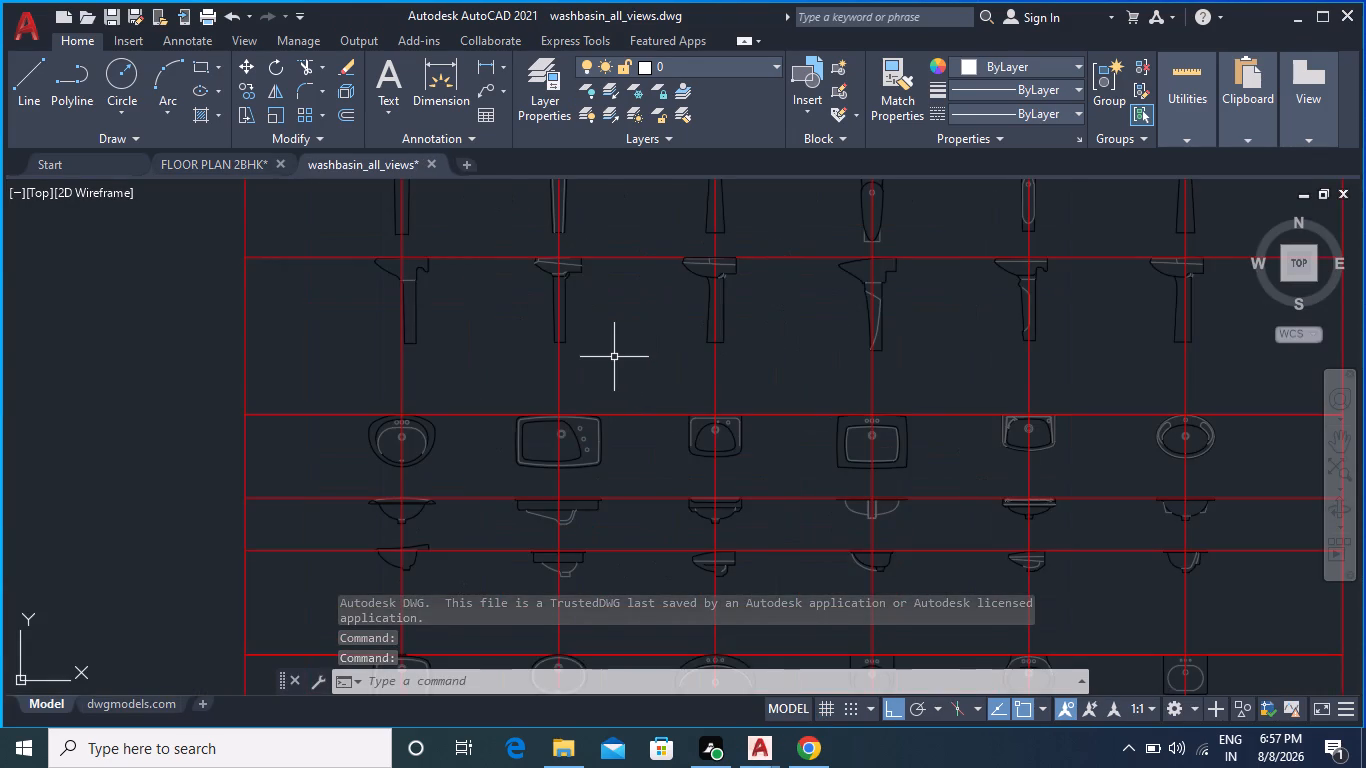
middle_drag(616, 371, 664, 270)
scroll(494, 326, up, 2)
click(267, 311)
click(496, 427)
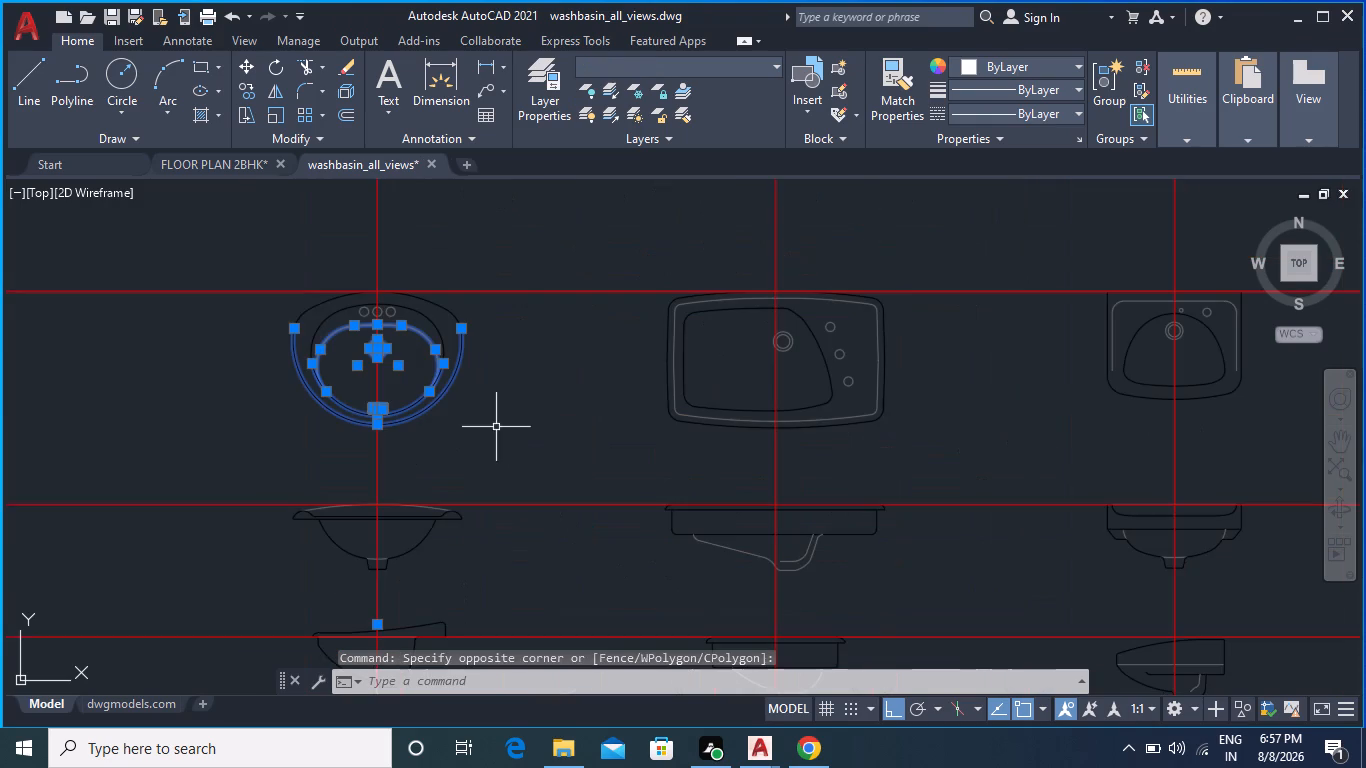
click(254, 258)
click(489, 464)
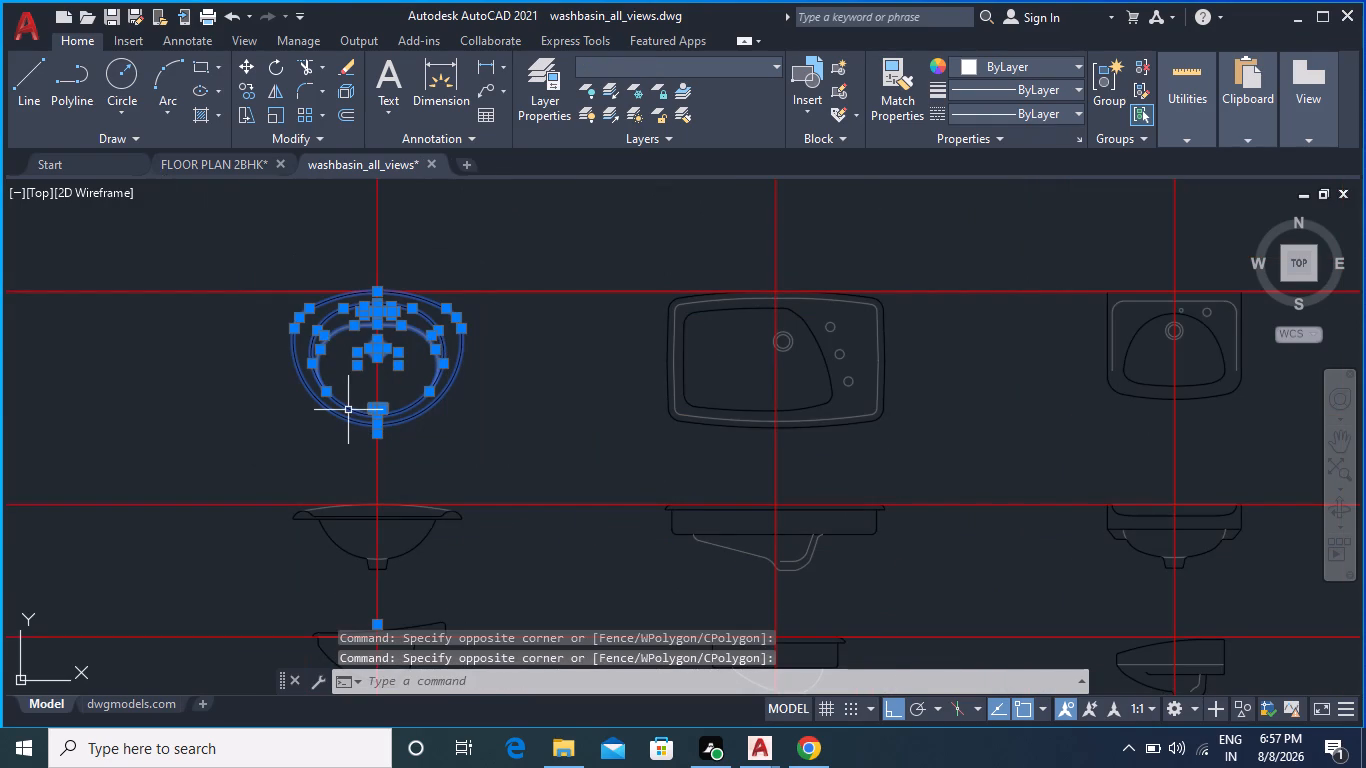
key(ctrl+c)
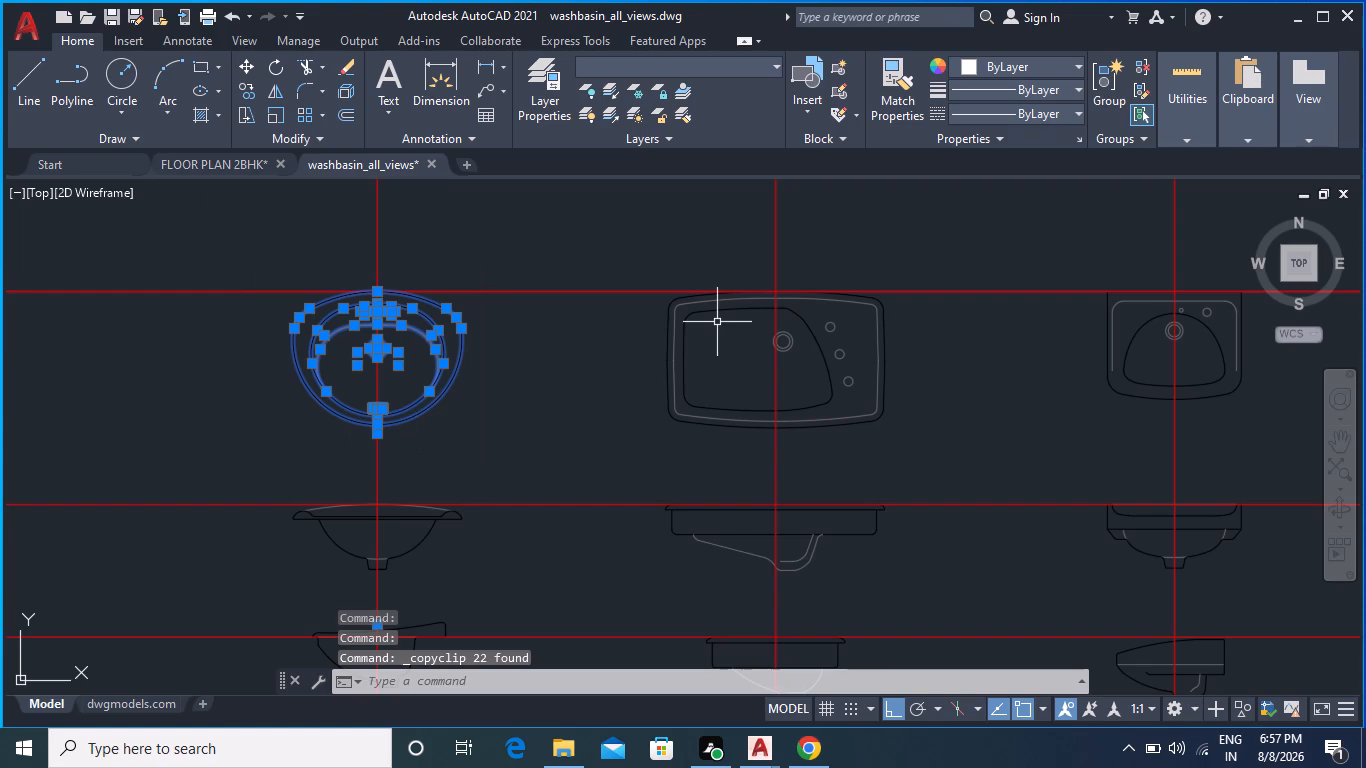
Paste the copied washbasin into the FLOOR PLAN 2BHK drawing, in the empty space north-east of the house.
click(222, 164)
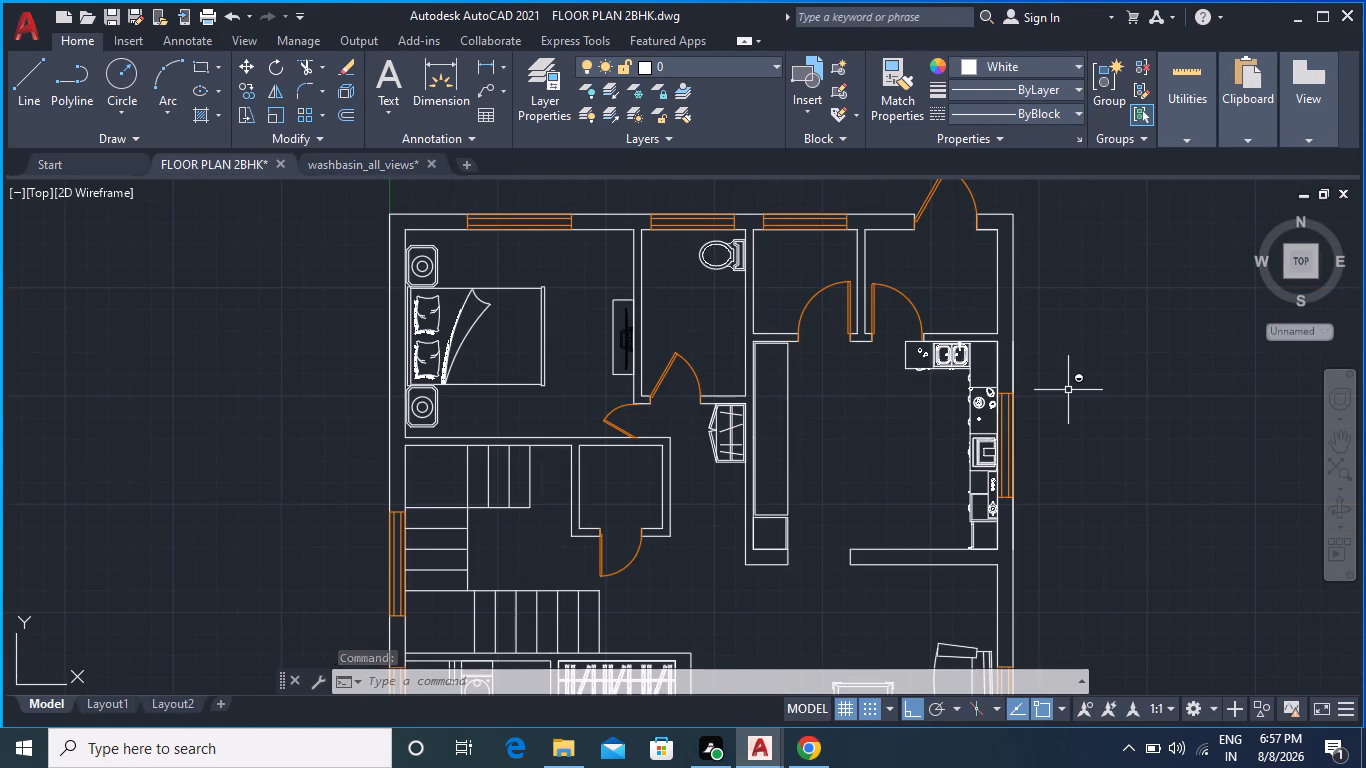
key(ctrl+v)
scroll(1064, 406, down, 3)
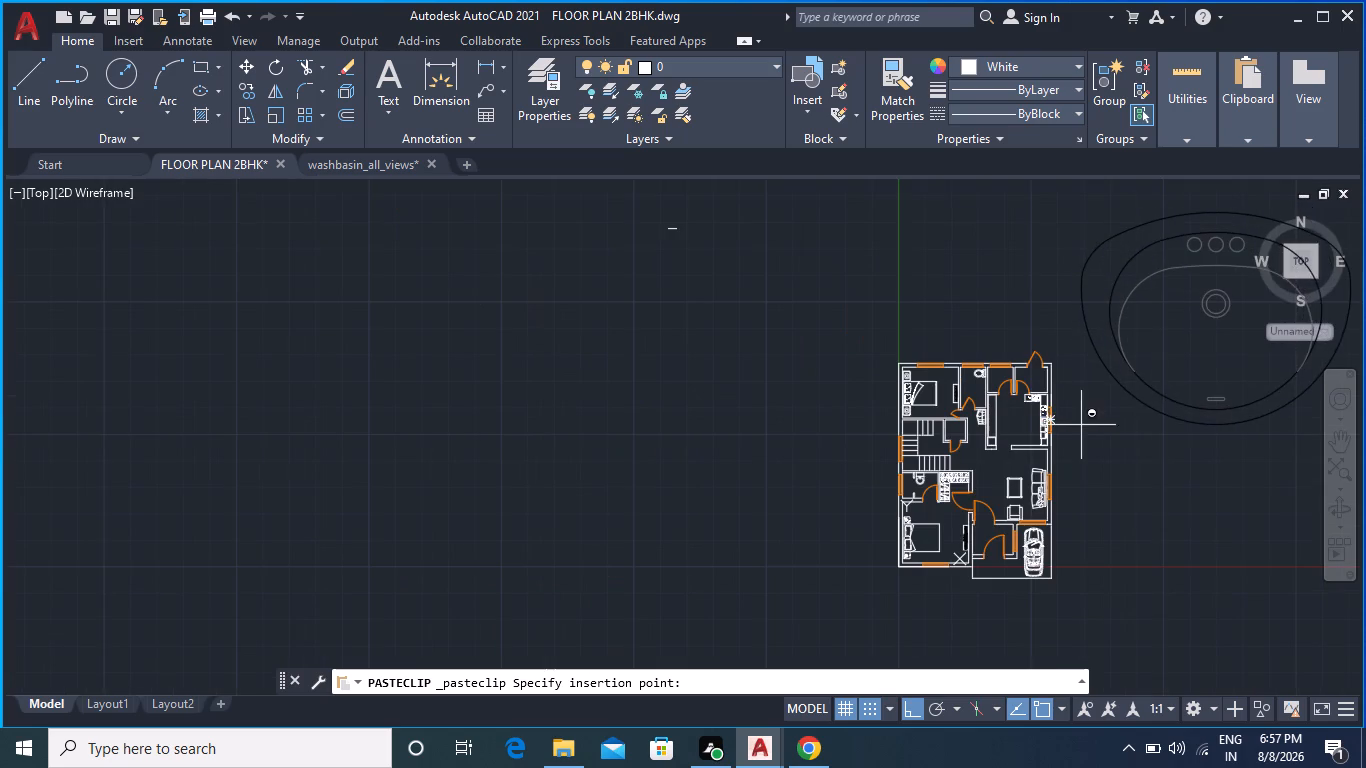
click(1070, 435)
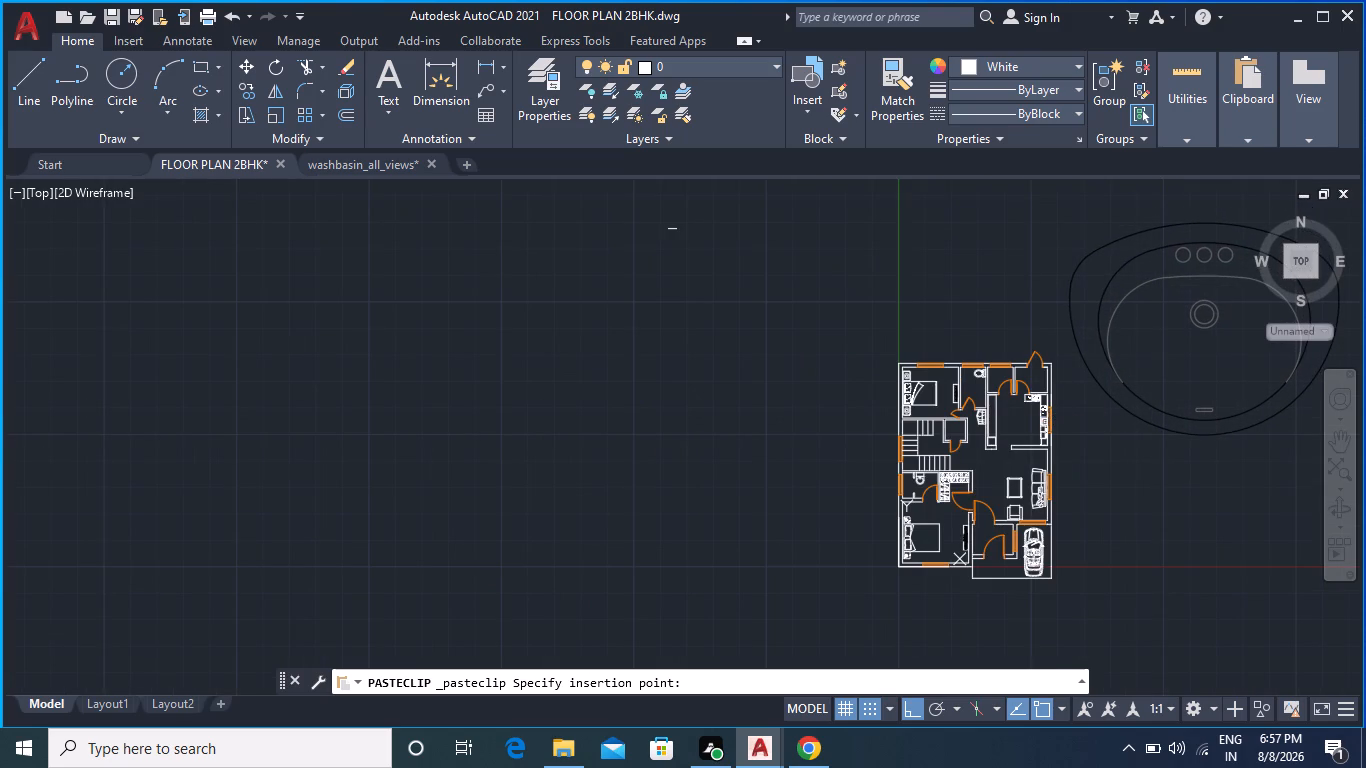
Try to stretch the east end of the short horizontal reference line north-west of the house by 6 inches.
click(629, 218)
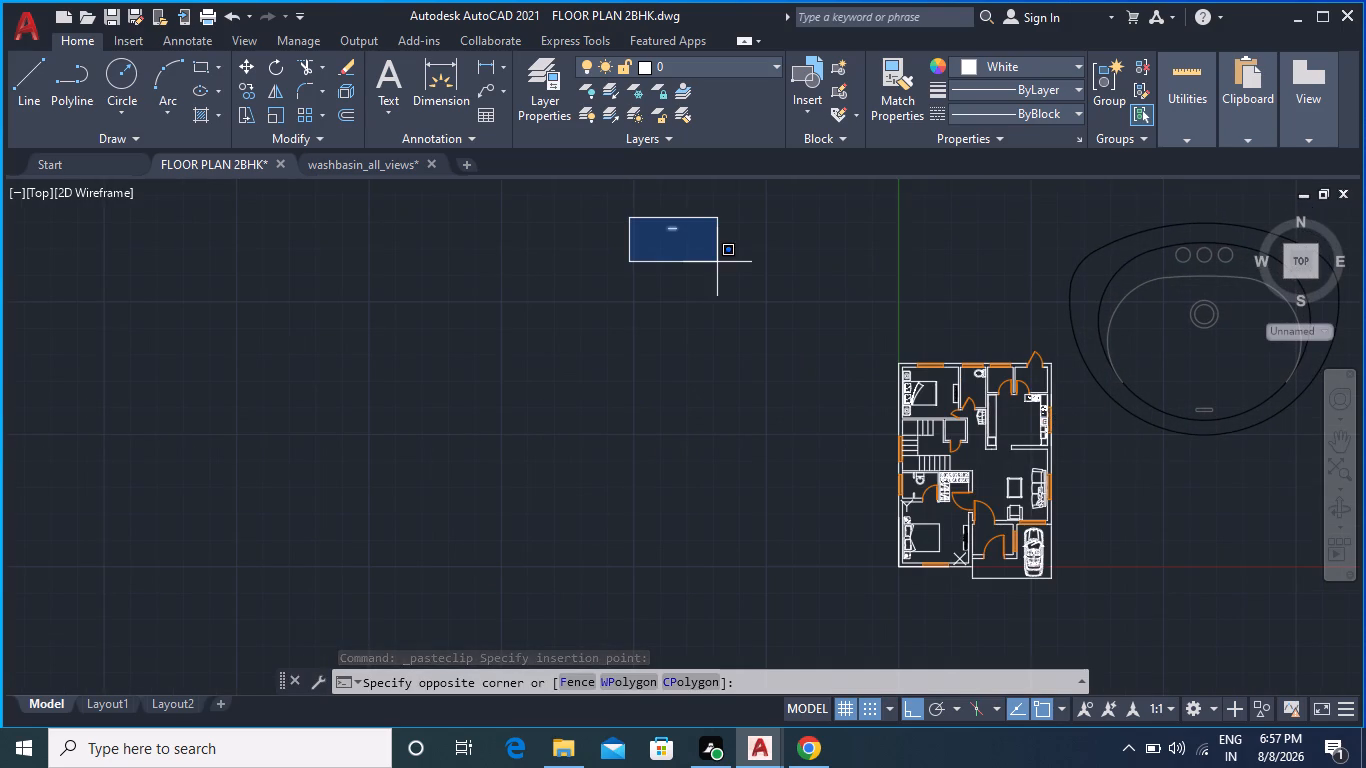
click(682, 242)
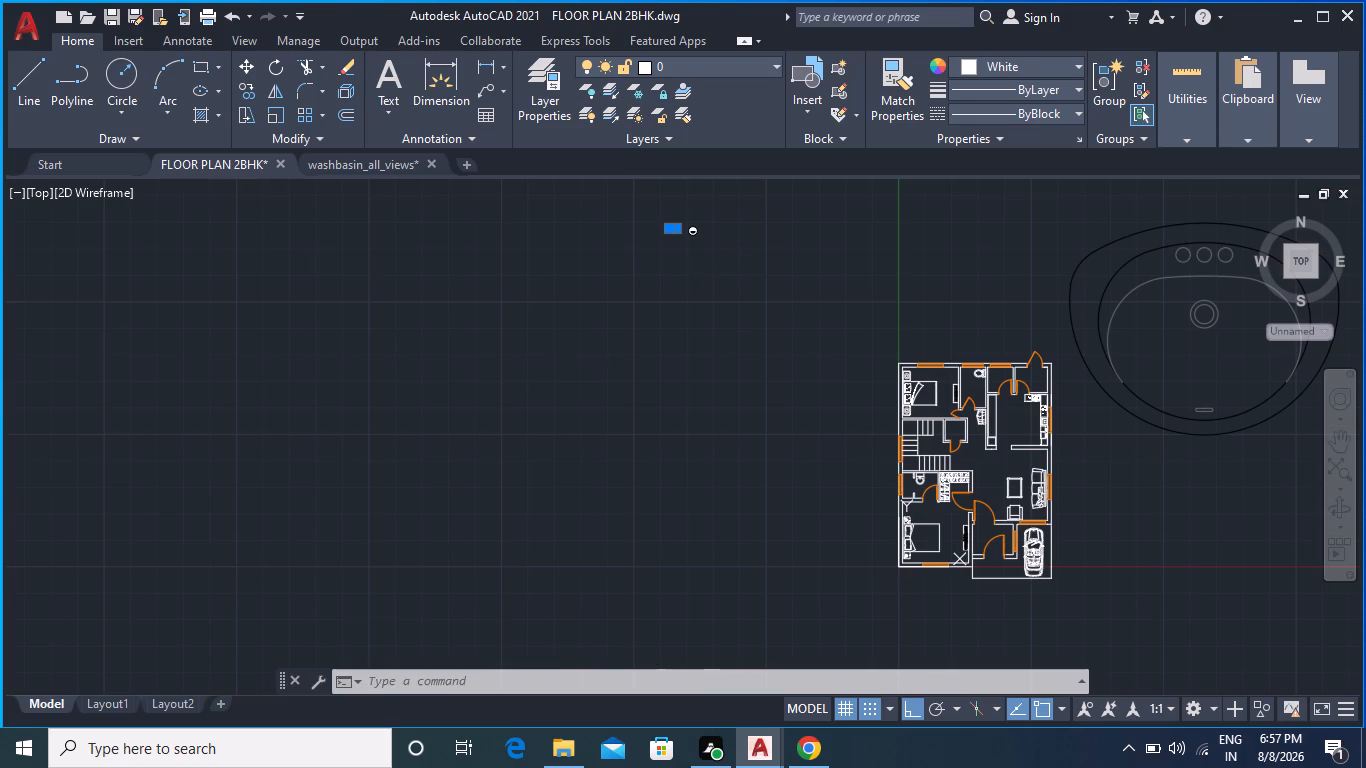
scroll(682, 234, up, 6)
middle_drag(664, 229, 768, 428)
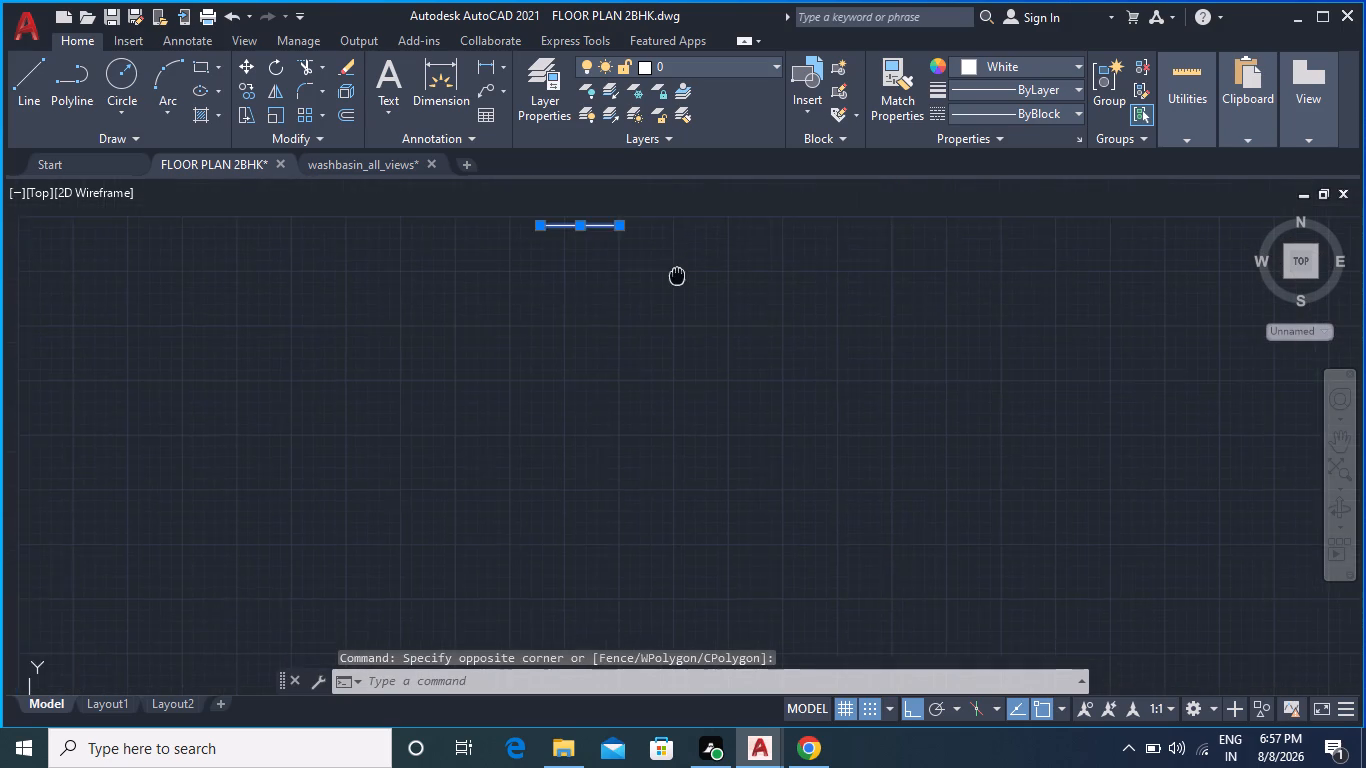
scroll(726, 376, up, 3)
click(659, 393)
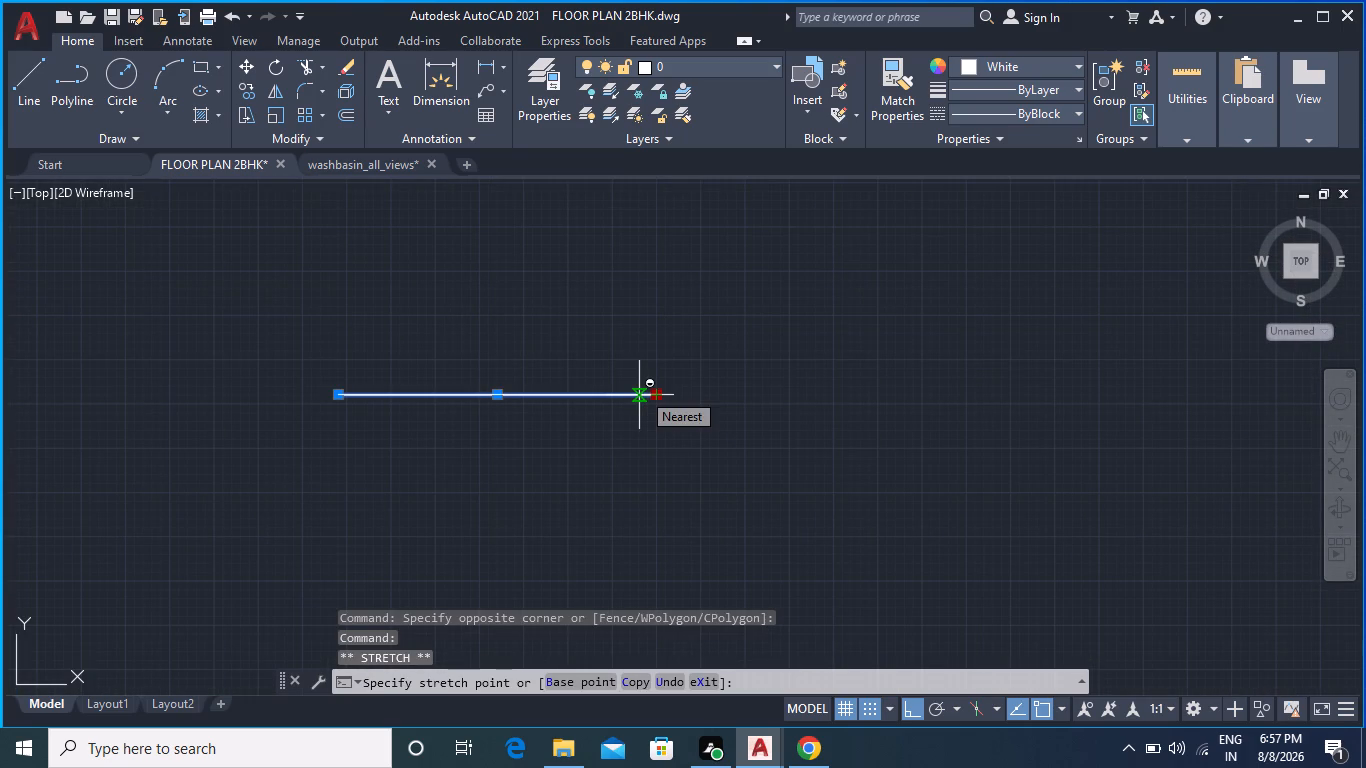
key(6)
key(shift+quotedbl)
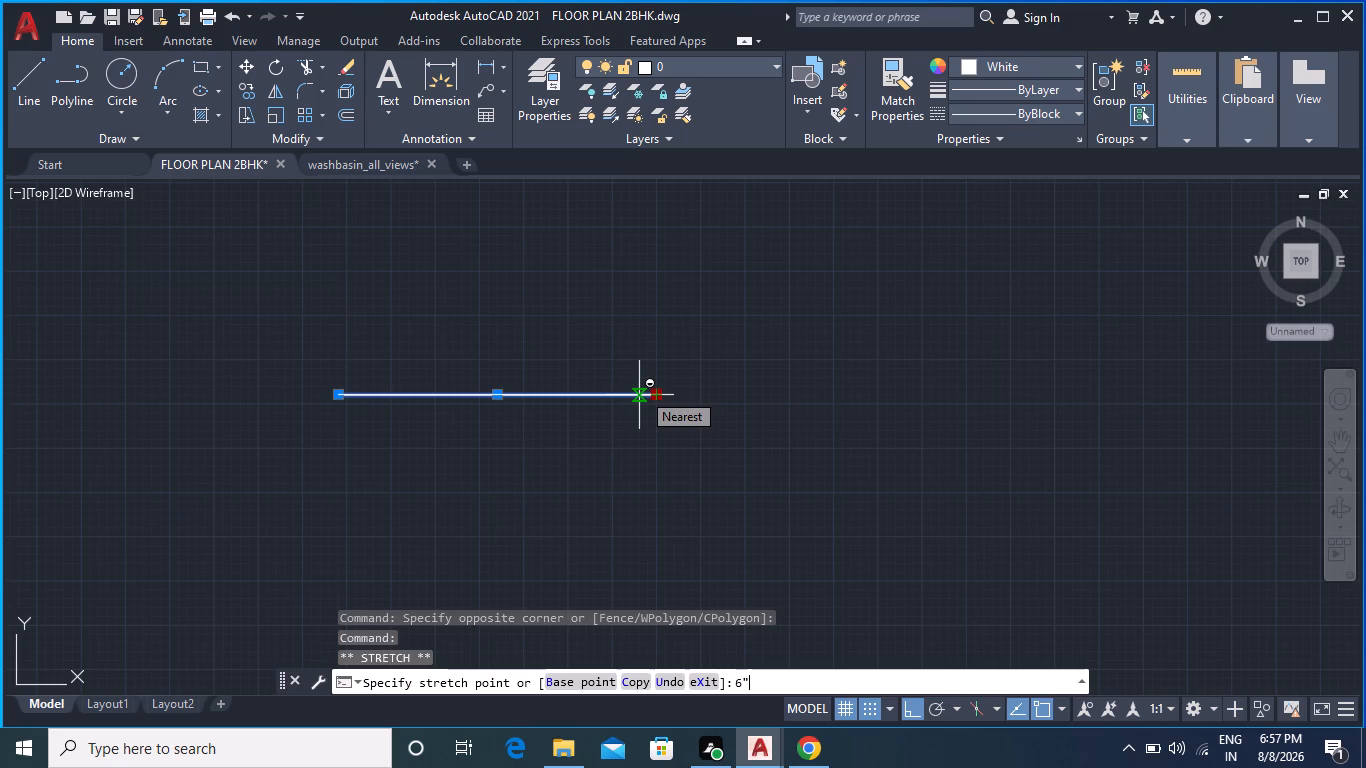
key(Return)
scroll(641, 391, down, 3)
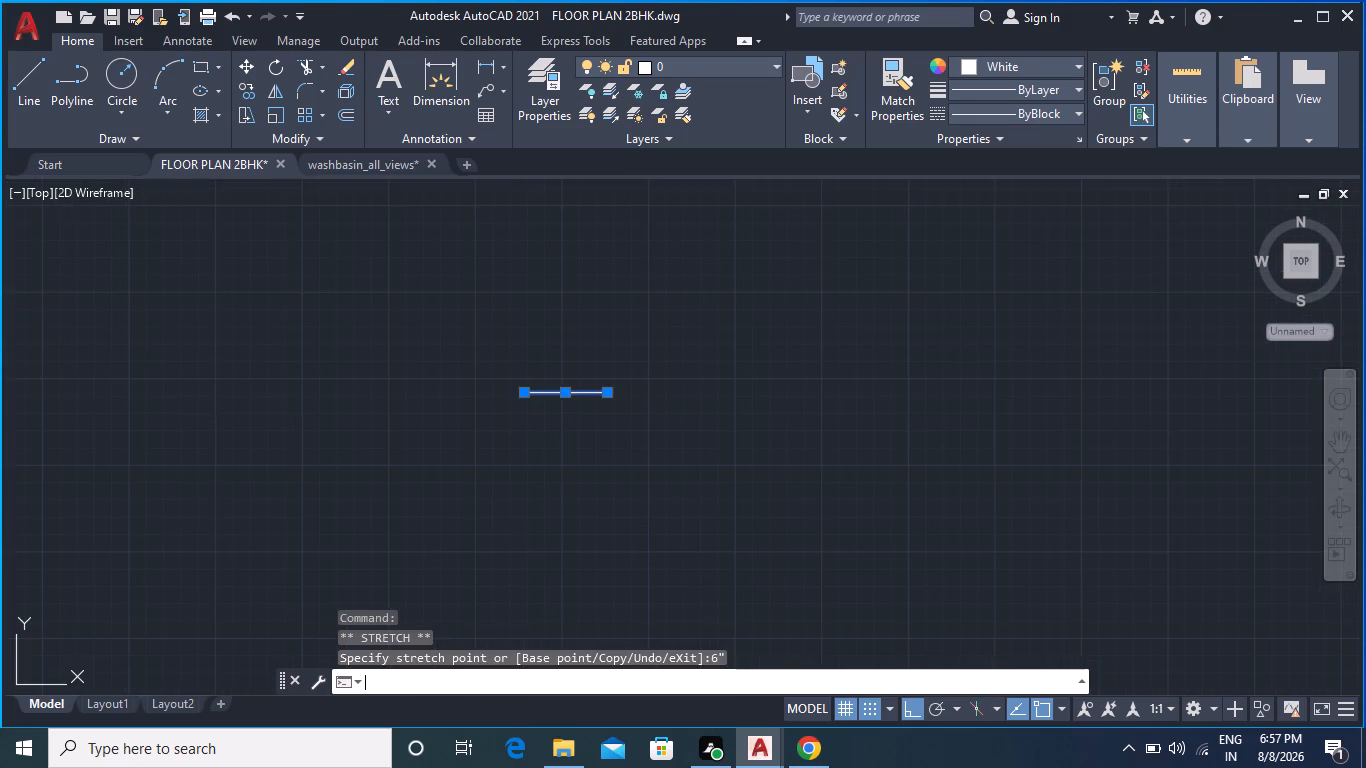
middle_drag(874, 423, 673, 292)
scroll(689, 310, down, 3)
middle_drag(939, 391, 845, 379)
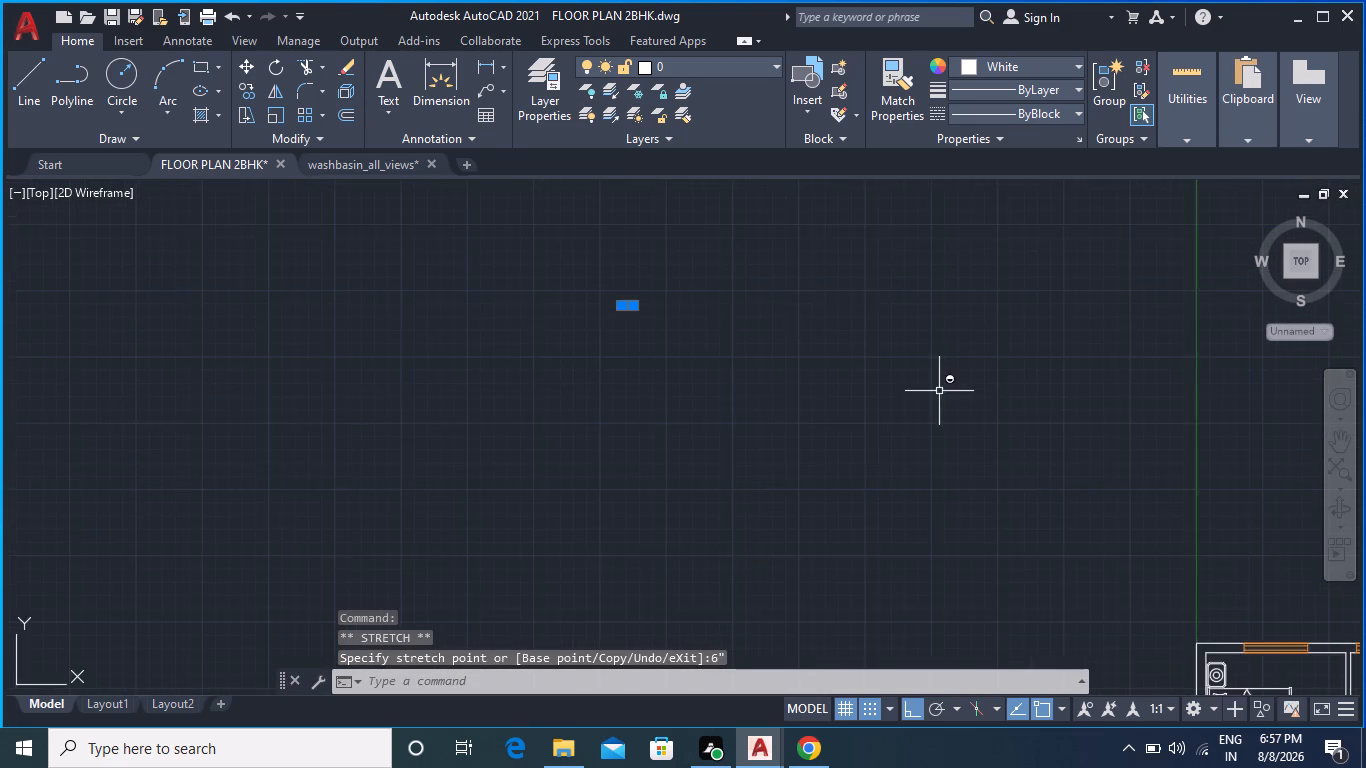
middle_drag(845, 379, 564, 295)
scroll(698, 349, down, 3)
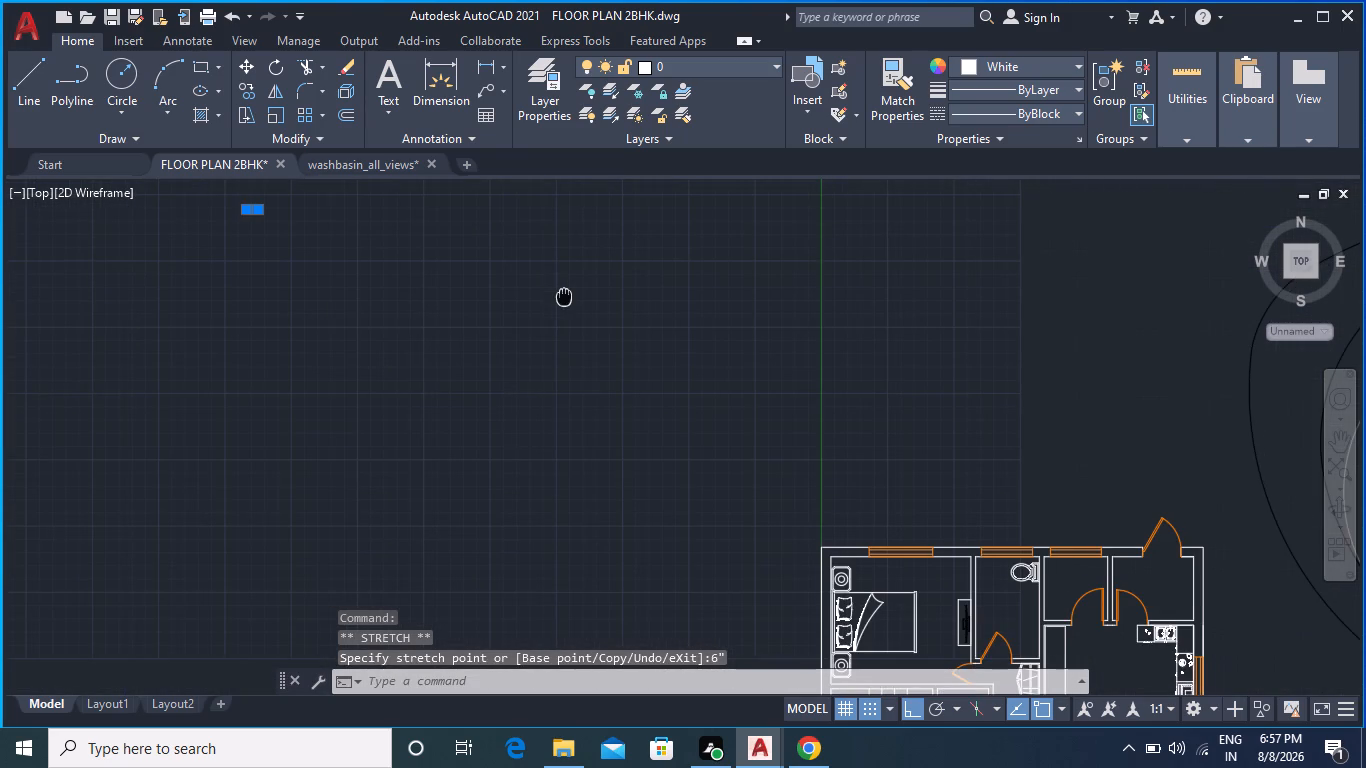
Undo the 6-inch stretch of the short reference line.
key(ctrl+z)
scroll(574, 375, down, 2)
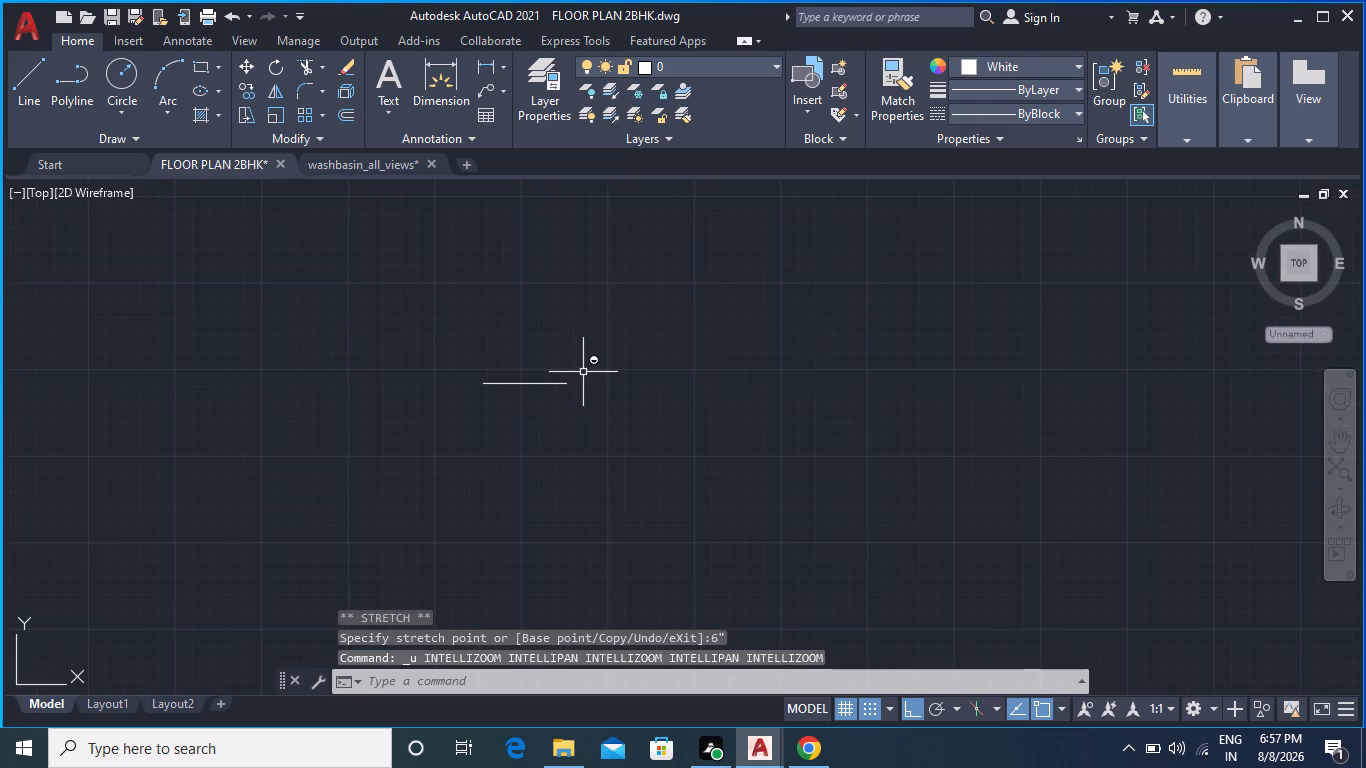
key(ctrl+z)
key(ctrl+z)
Move the pasted washbasin by its outer rim's west point onto the west end of the reference line north-west of the house, with grid snap off.
scroll(590, 375, down, 4)
scroll(797, 427, down, 1)
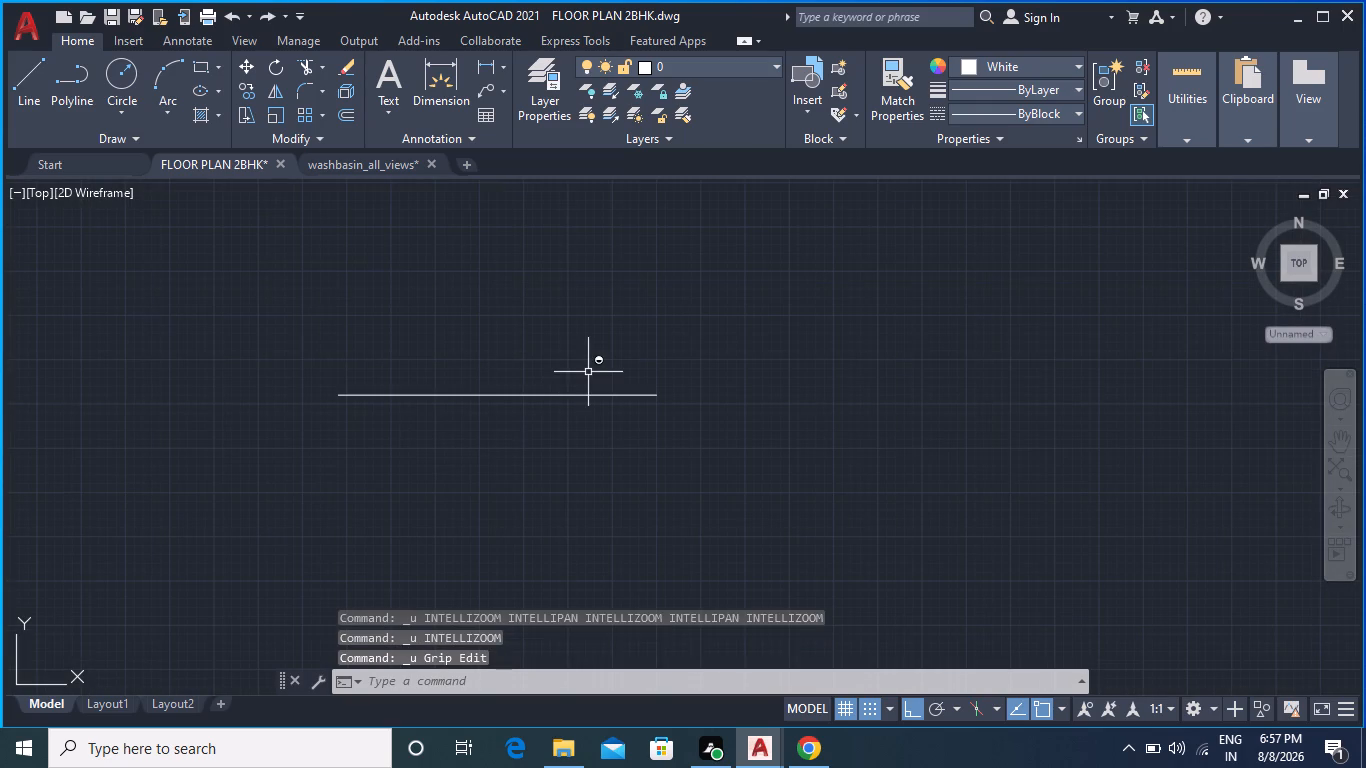
scroll(796, 427, down, 2)
middle_drag(956, 434, 508, 294)
scroll(568, 305, down, 3)
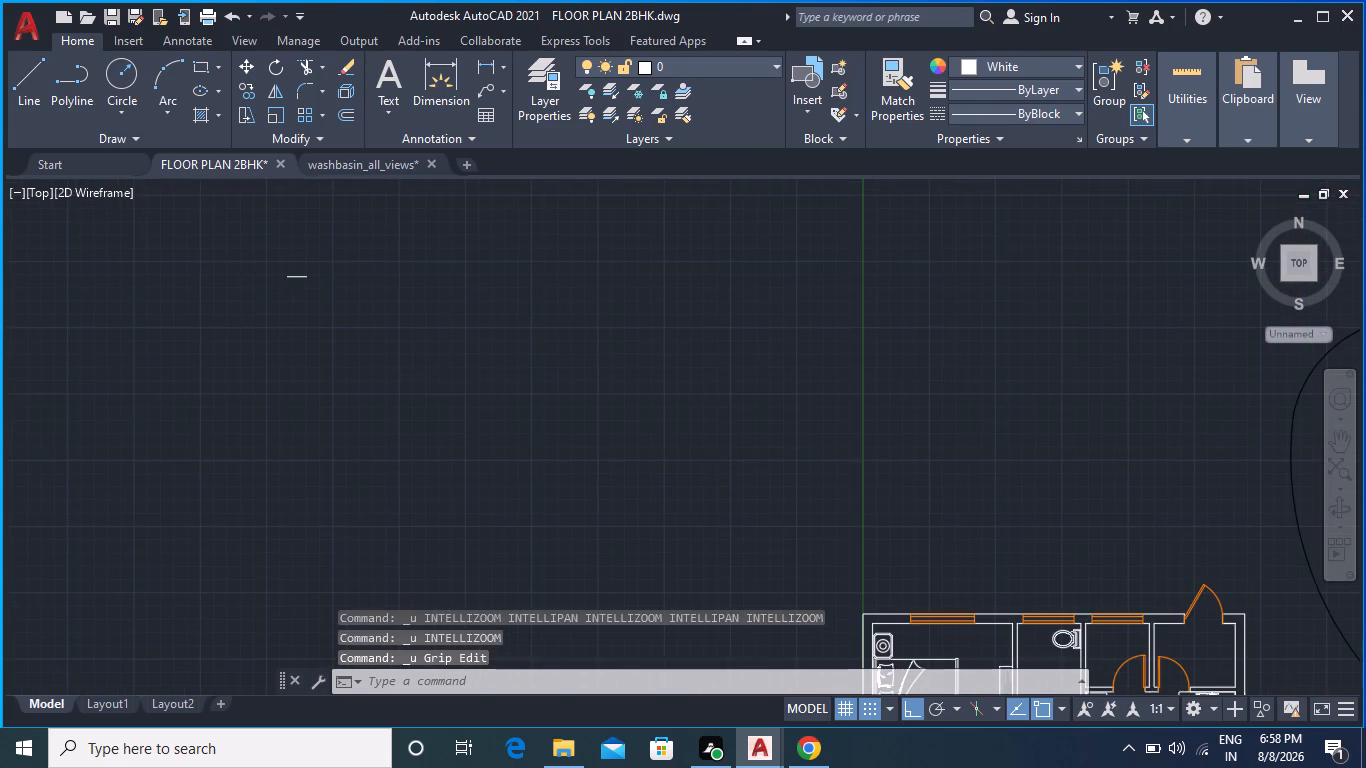
click(766, 235)
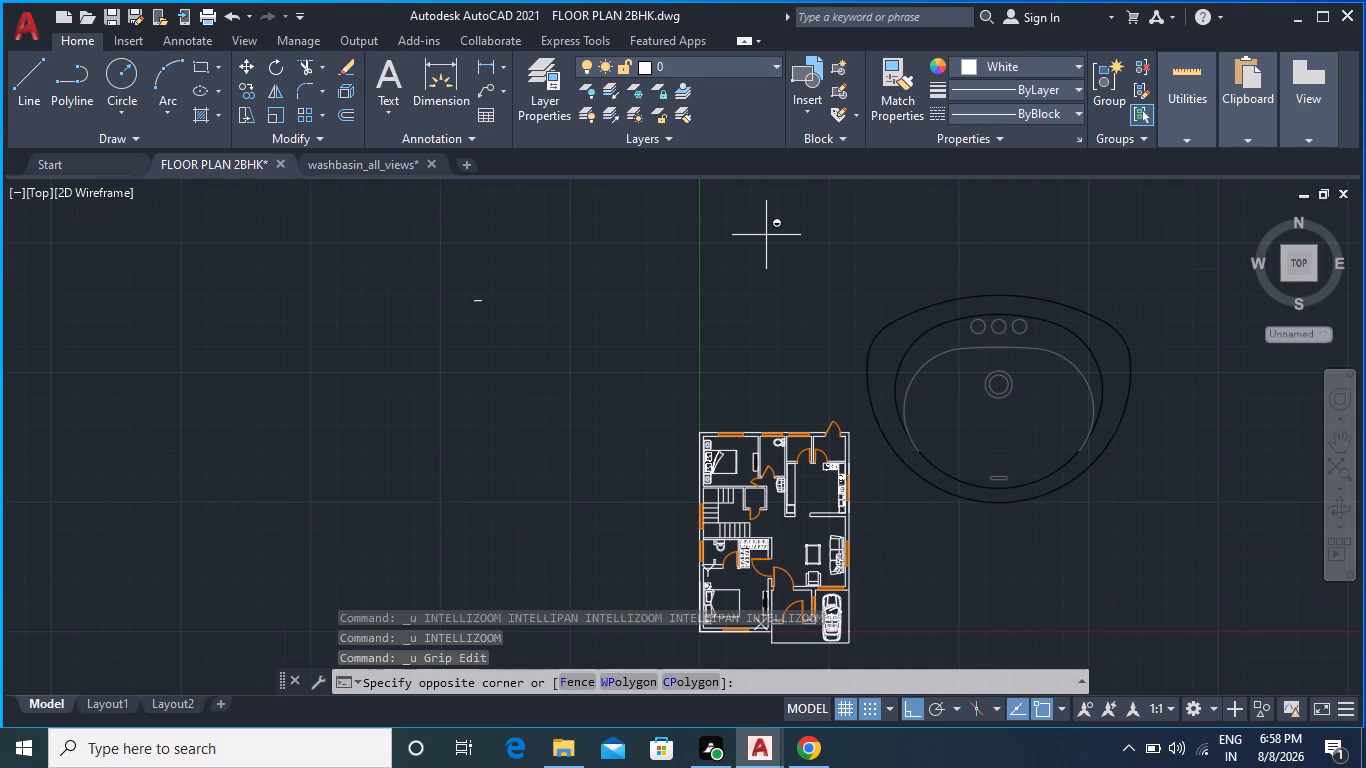
key(Escape)
click(1244, 562)
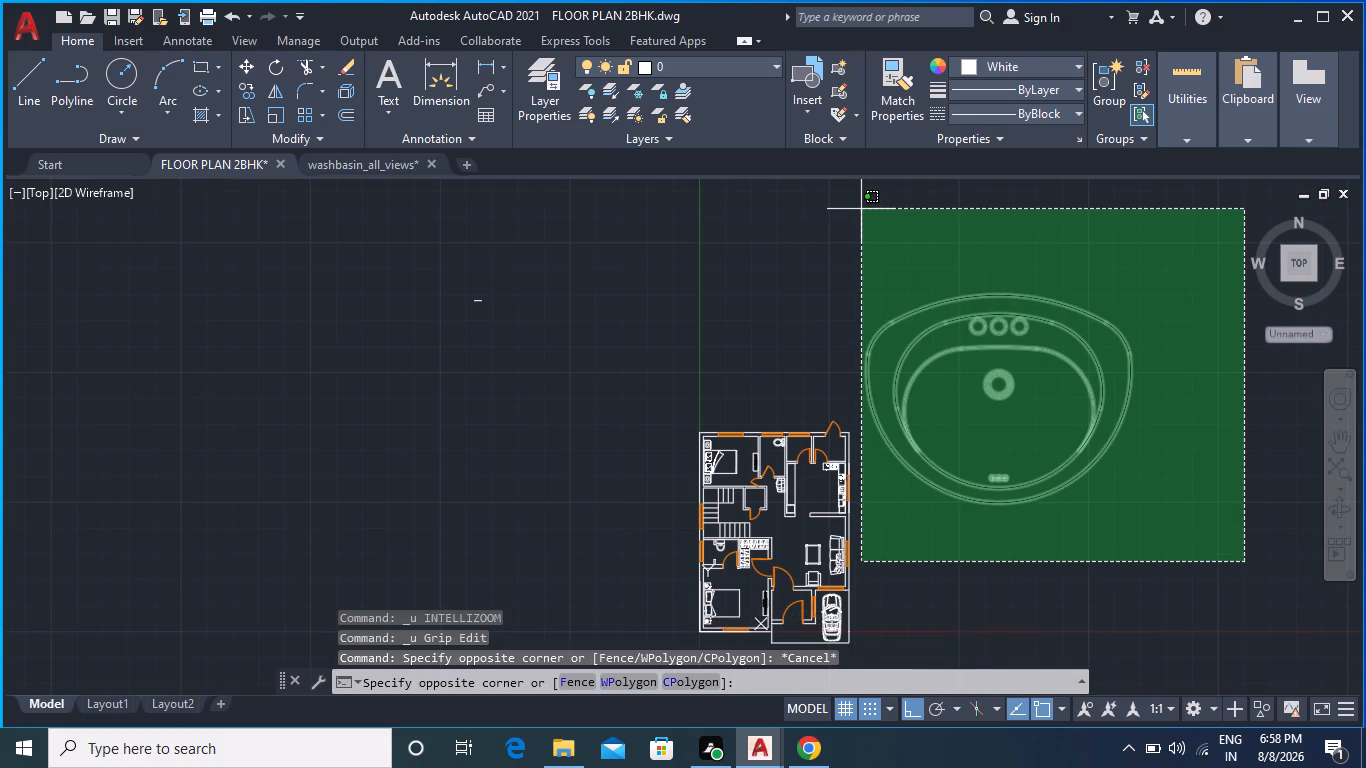
click(861, 209)
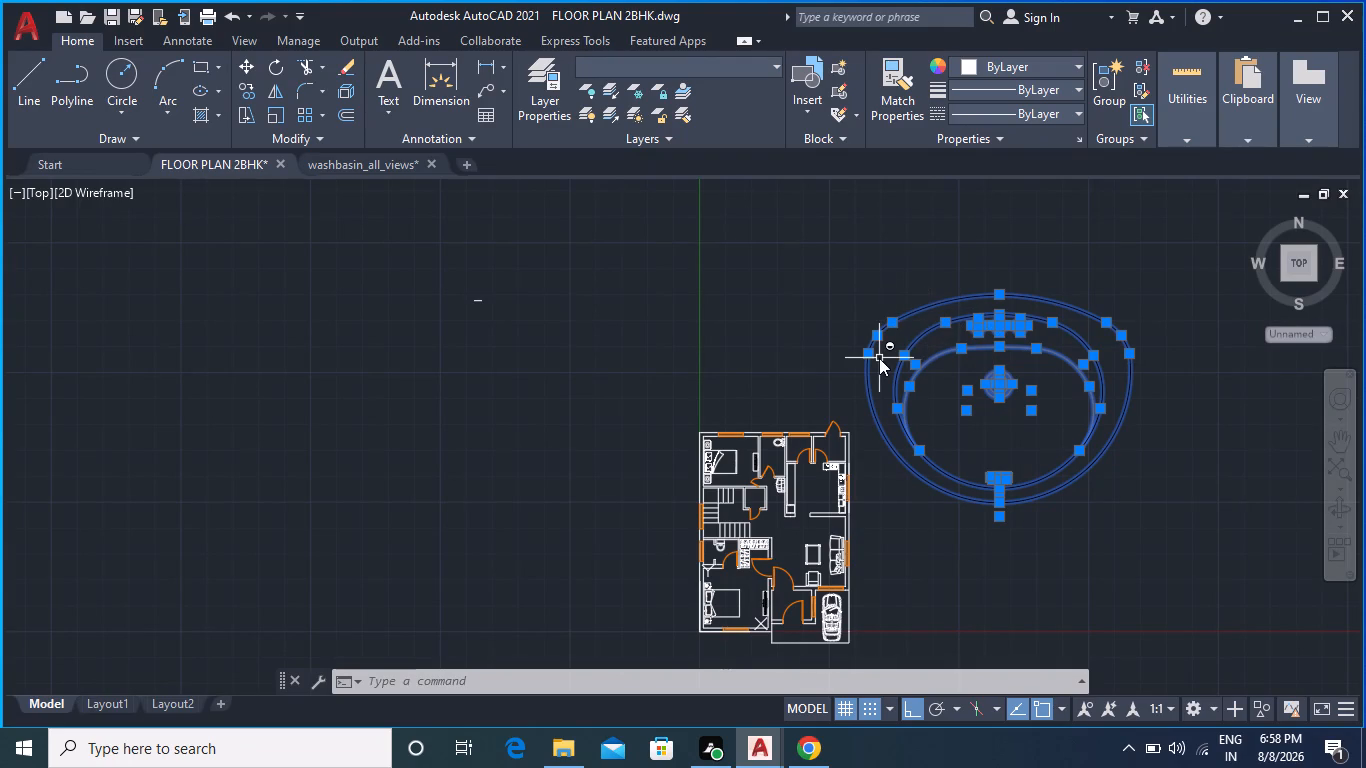
click(248, 62)
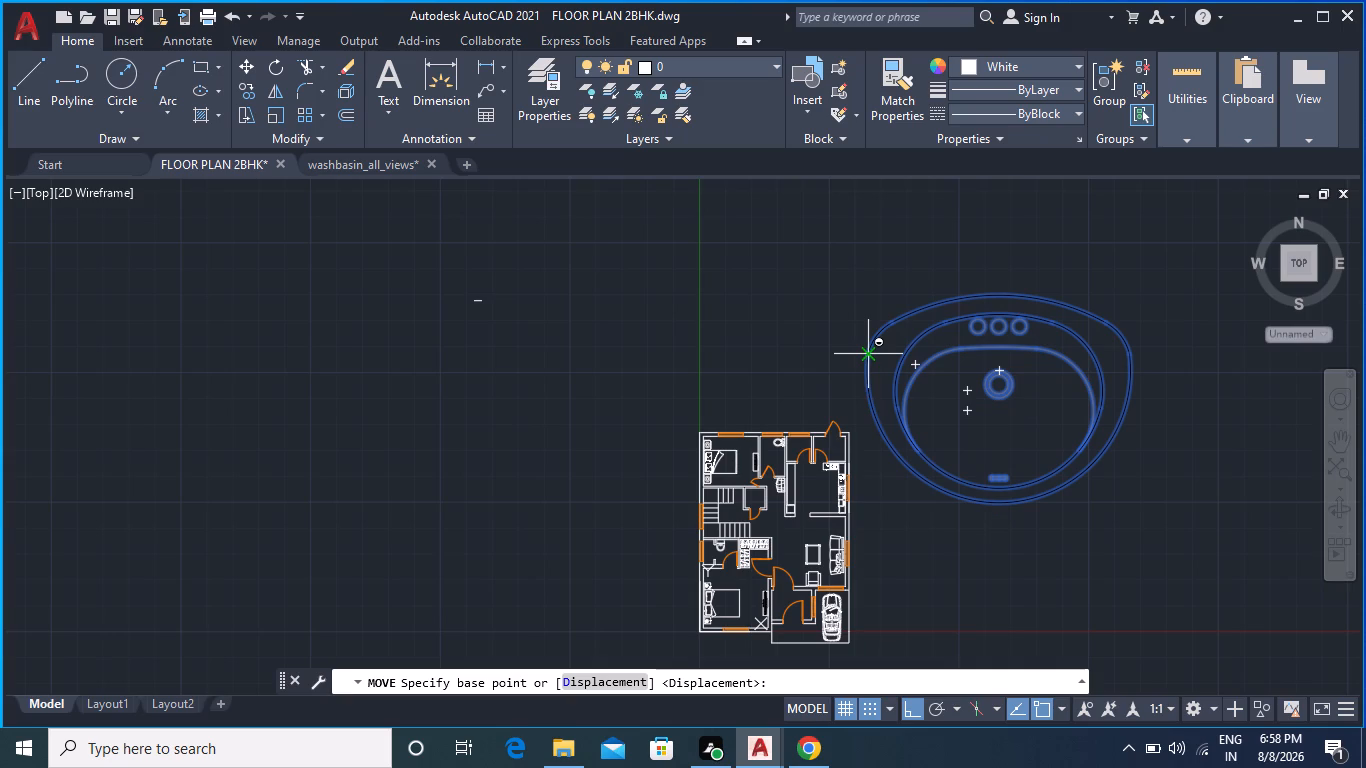
click(867, 354)
scroll(483, 342, up, 3)
middle_drag(459, 305, 482, 342)
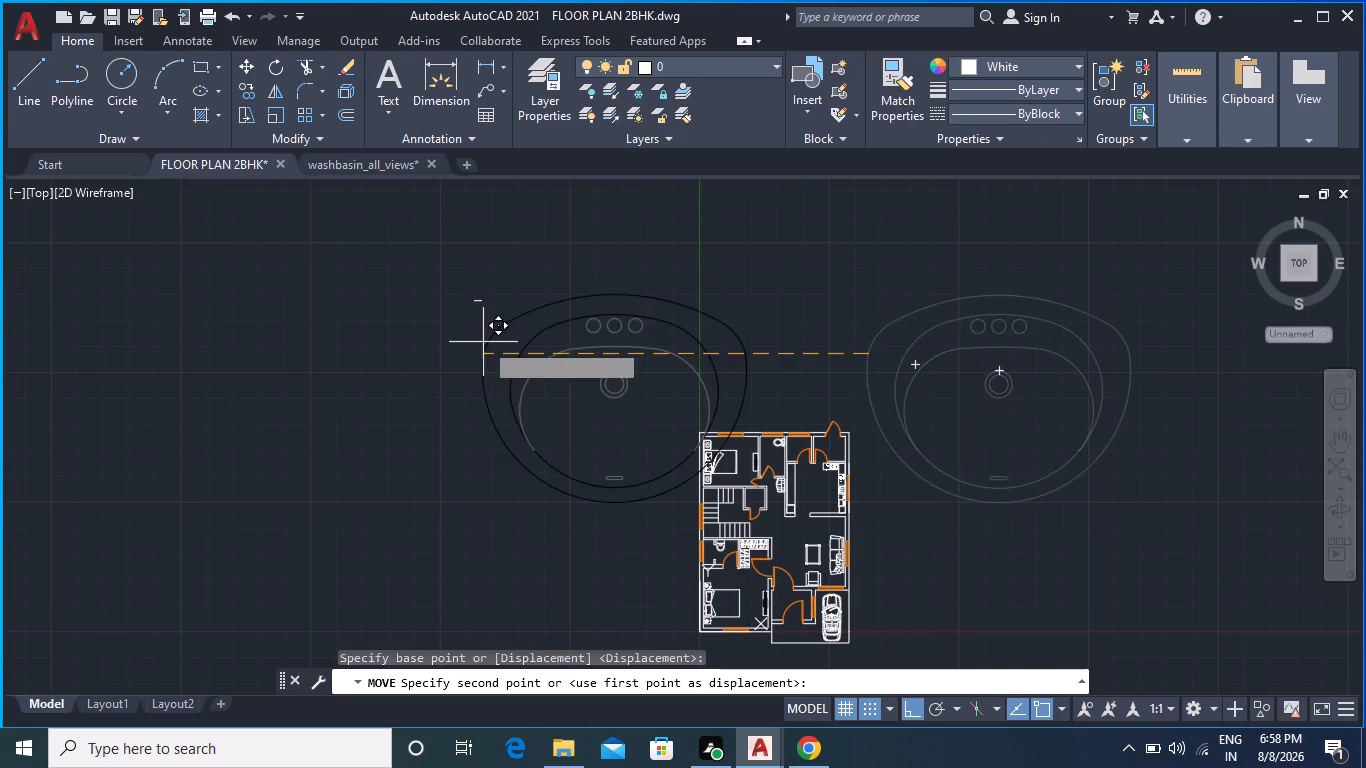
middle_drag(482, 342, 647, 515)
scroll(640, 414, up, 3)
scroll(701, 488, up, 1)
middle_drag(704, 465, 635, 425)
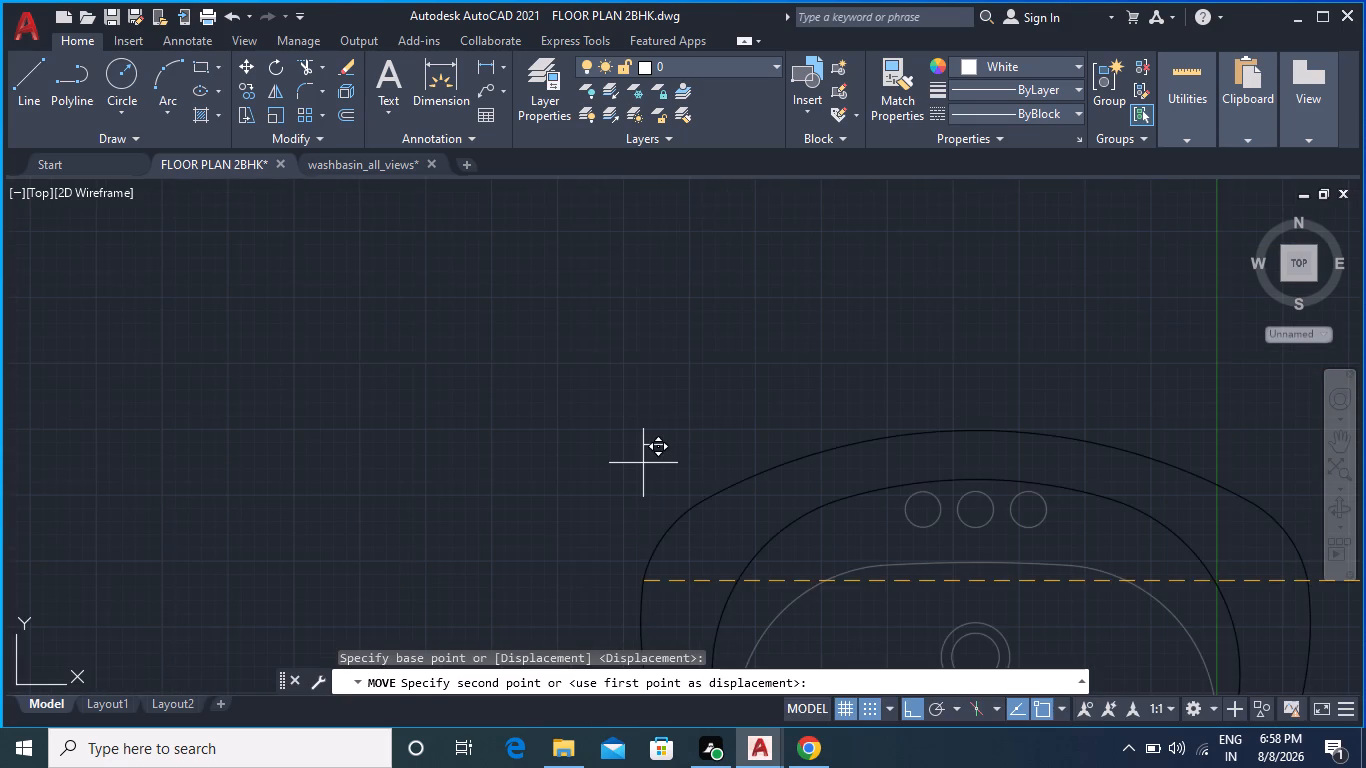
middle_drag(635, 425, 762, 286)
scroll(675, 449, up, 3)
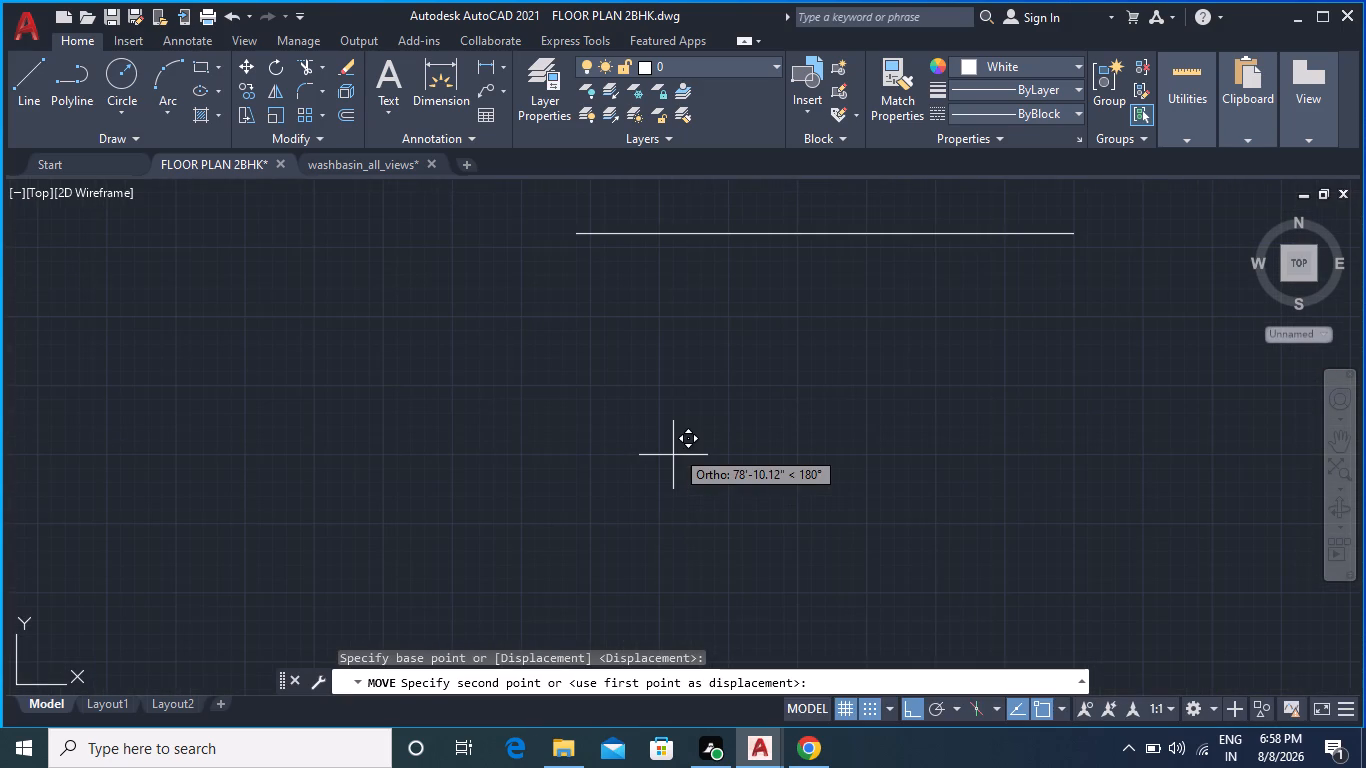
scroll(701, 416, down, 4)
scroll(862, 479, down, 3)
scroll(969, 499, down, 3)
scroll(889, 490, up, 1)
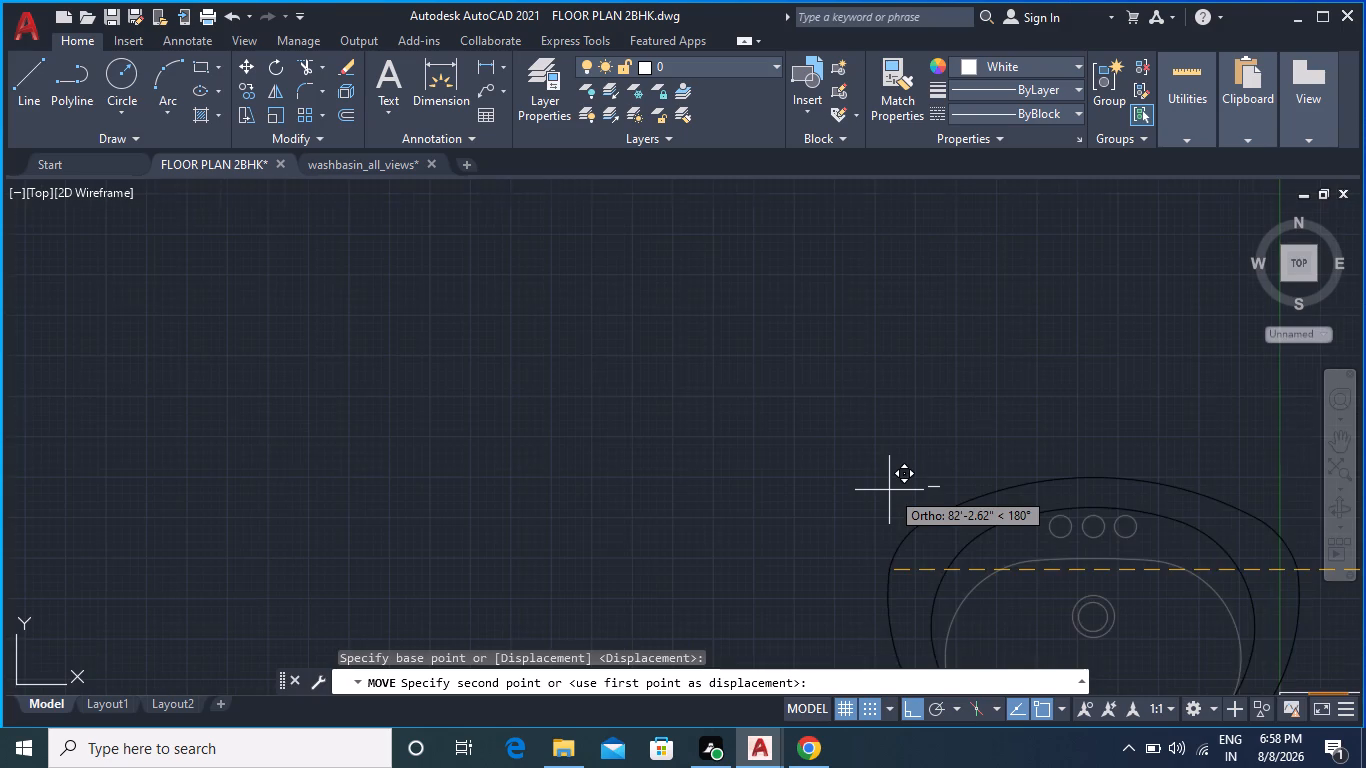
scroll(889, 490, up, 2)
key(F9)
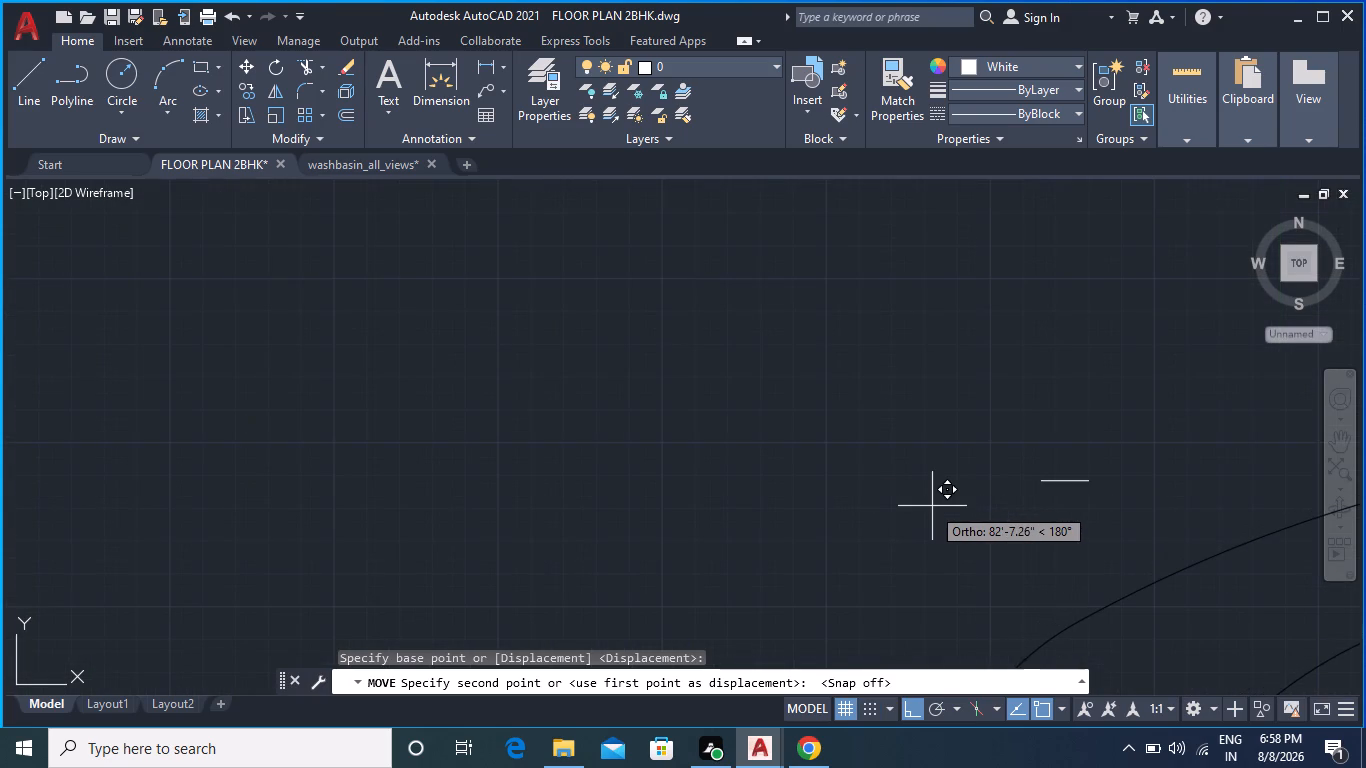
scroll(1081, 490, up, 2)
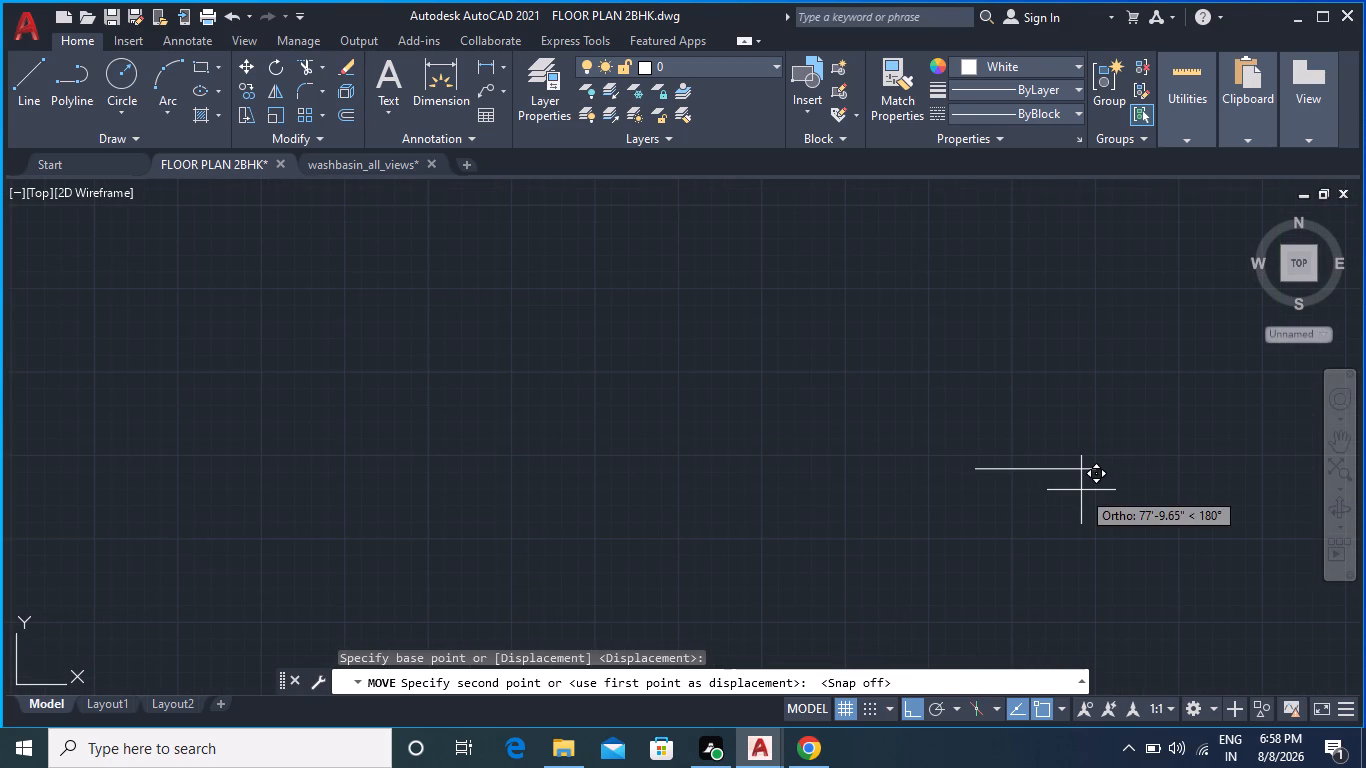
click(970, 465)
scroll(1015, 499, down, 3)
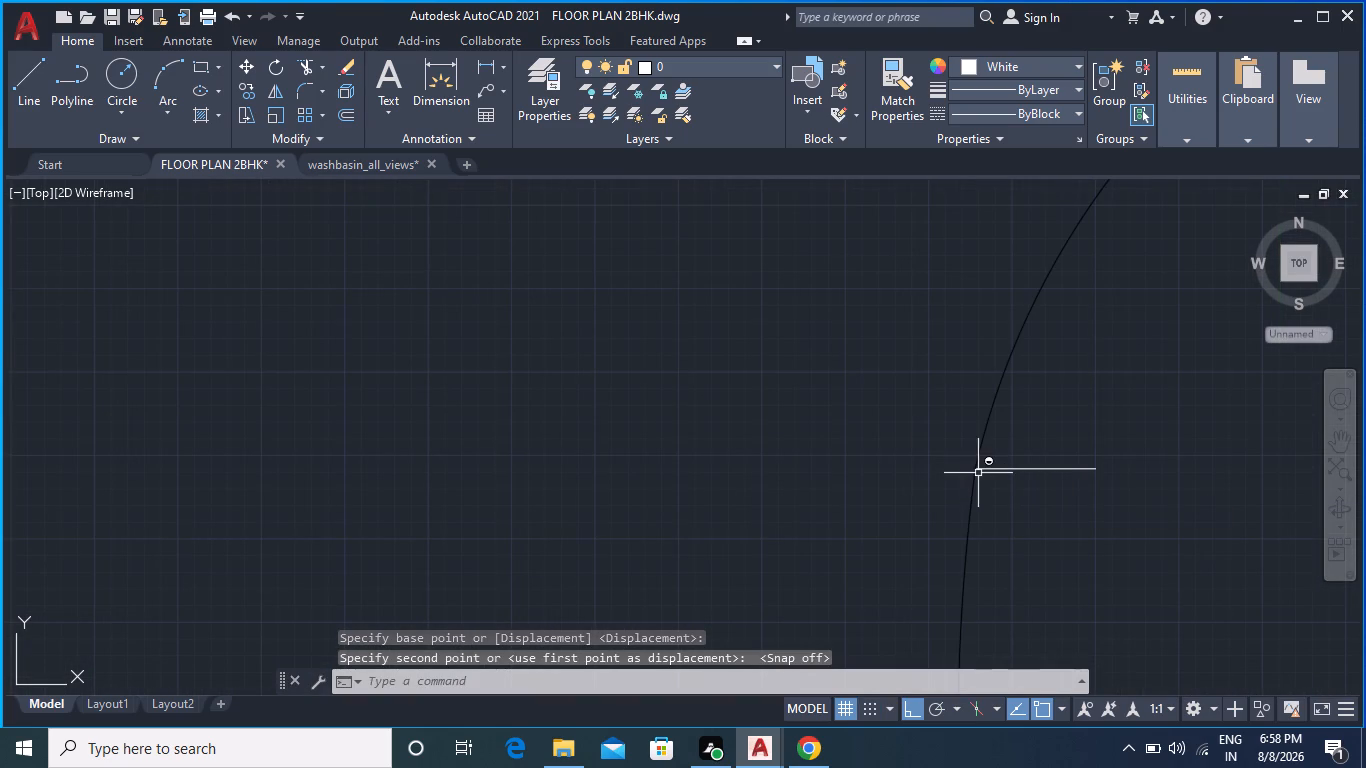
scroll(1048, 509, down, 5)
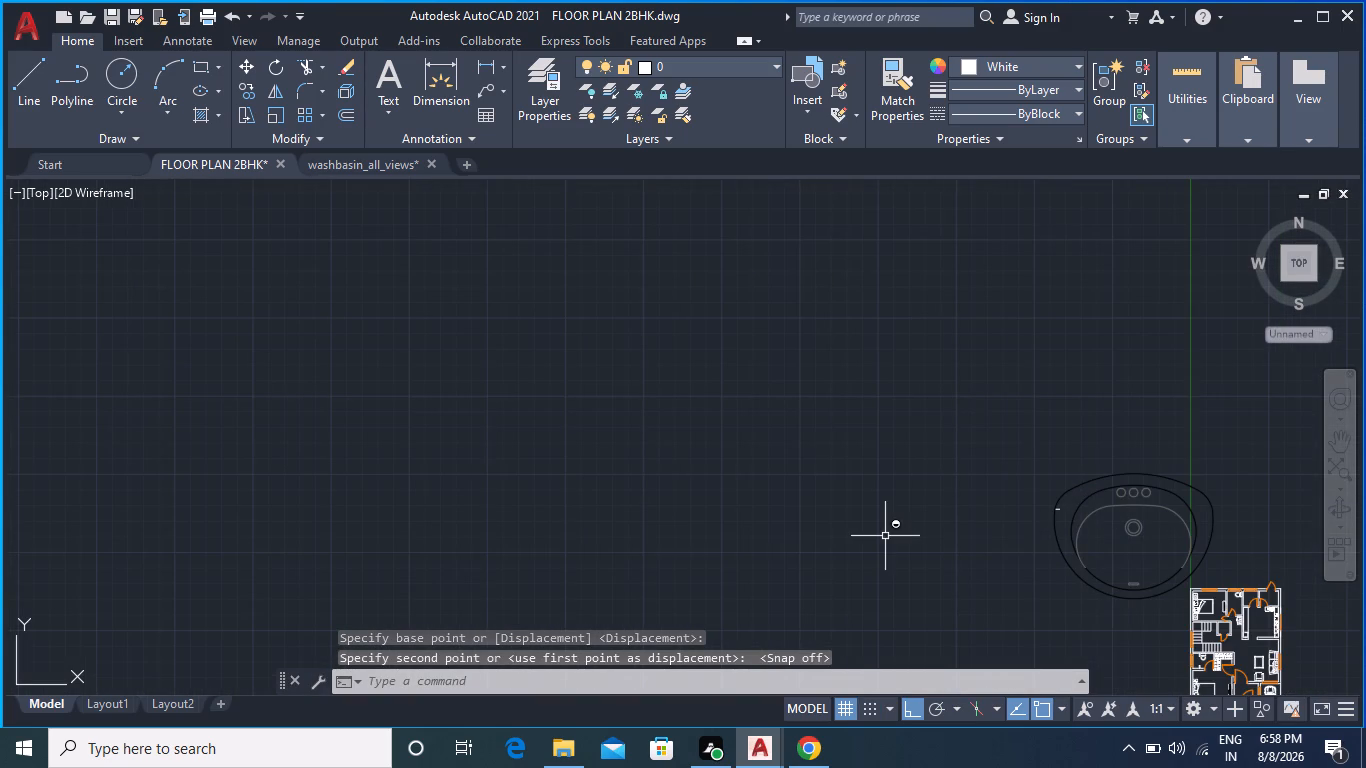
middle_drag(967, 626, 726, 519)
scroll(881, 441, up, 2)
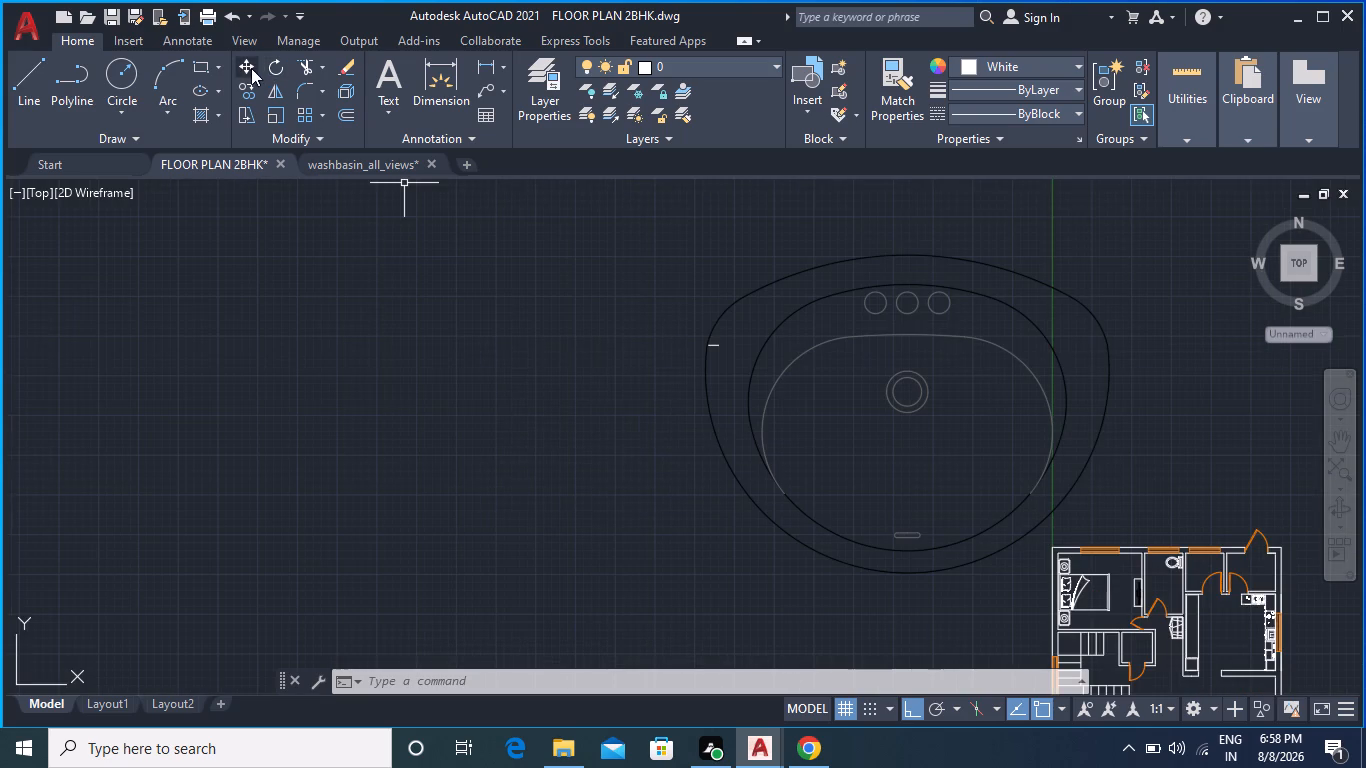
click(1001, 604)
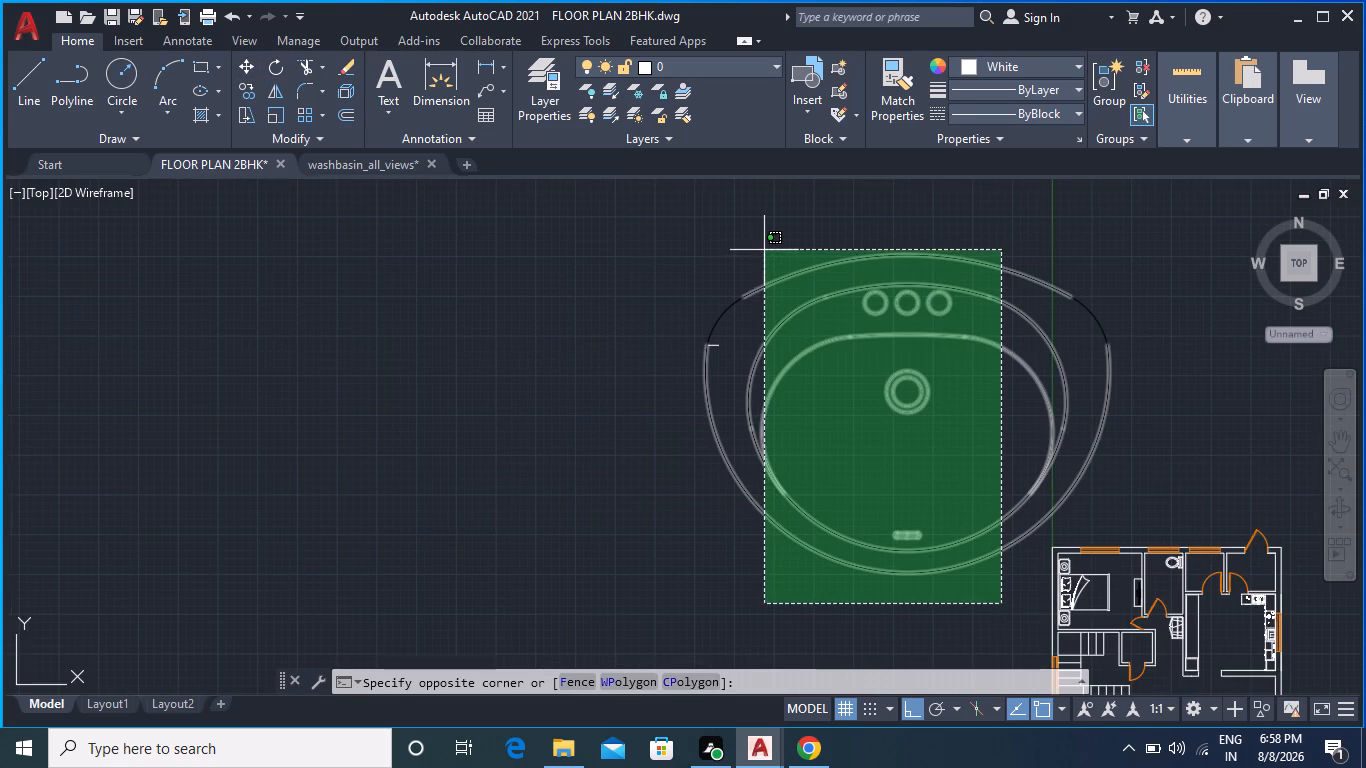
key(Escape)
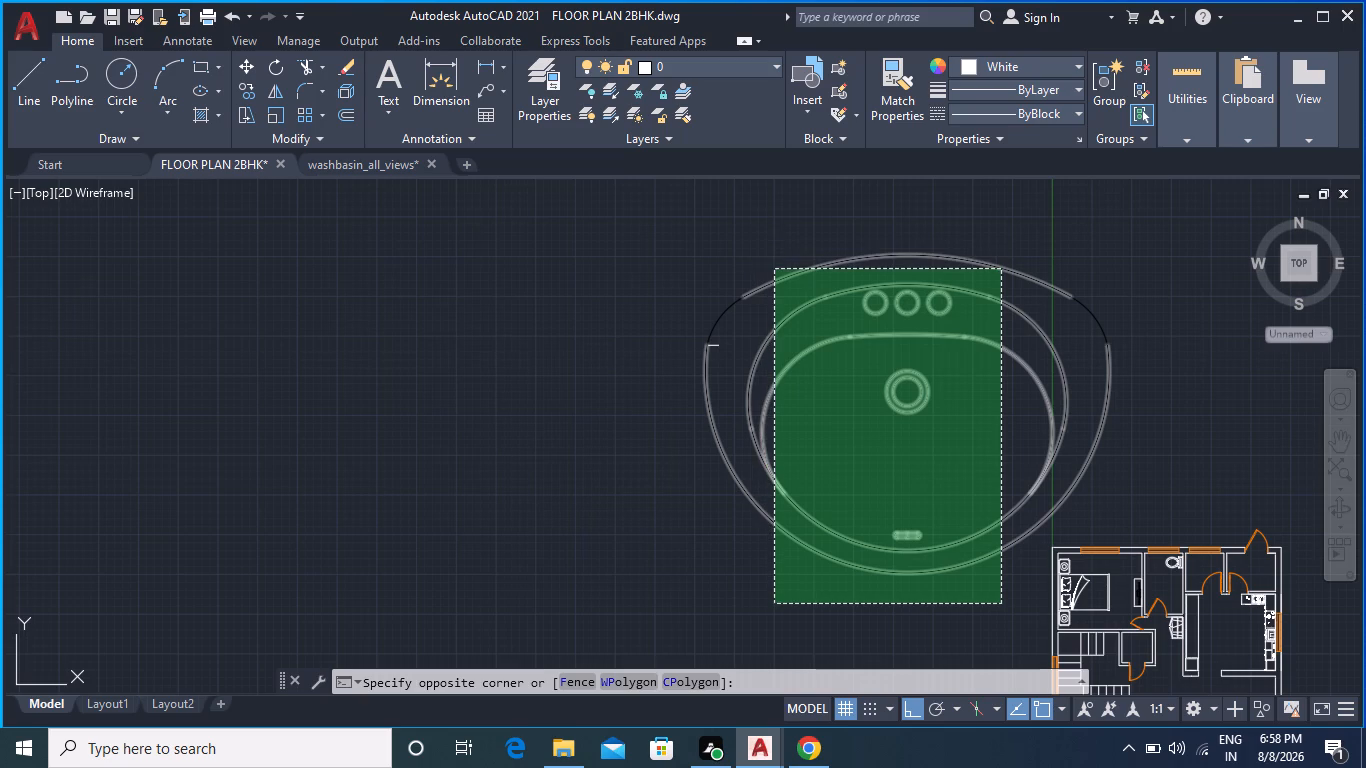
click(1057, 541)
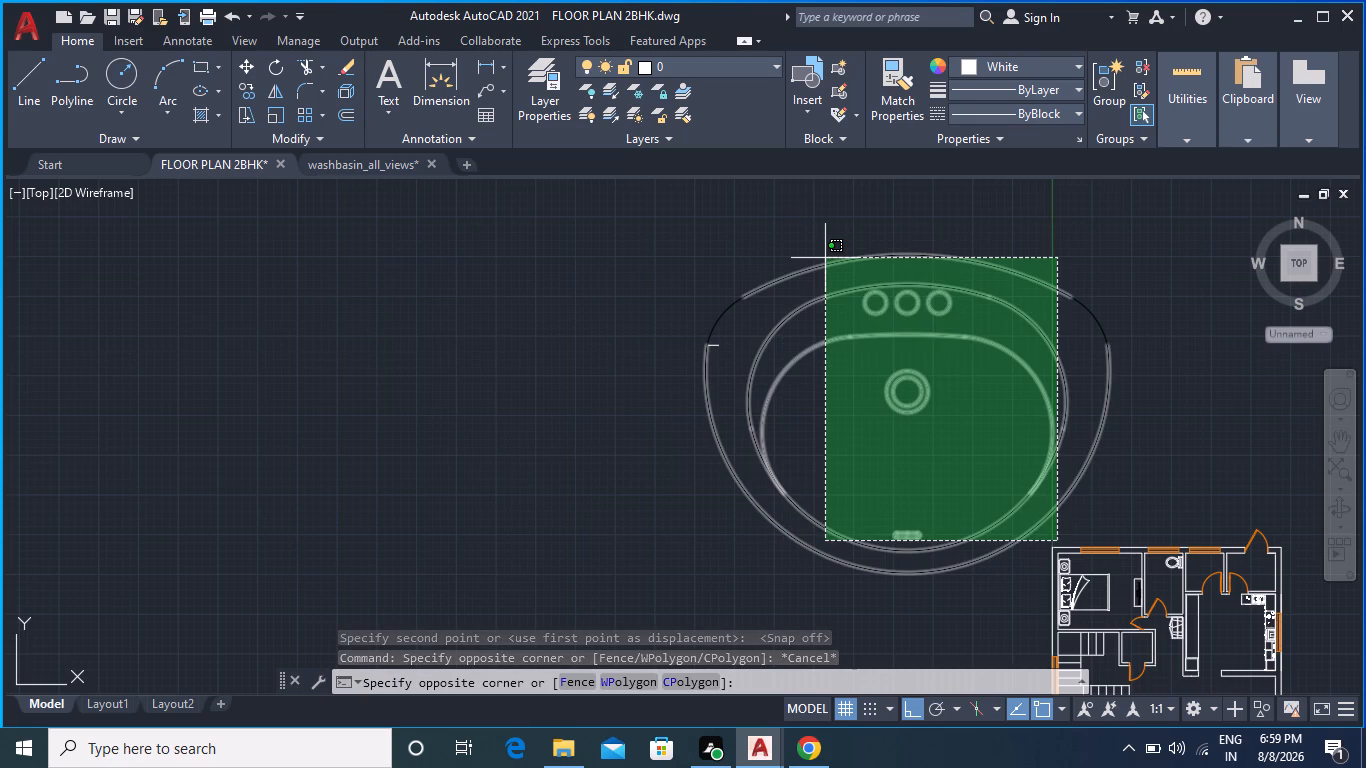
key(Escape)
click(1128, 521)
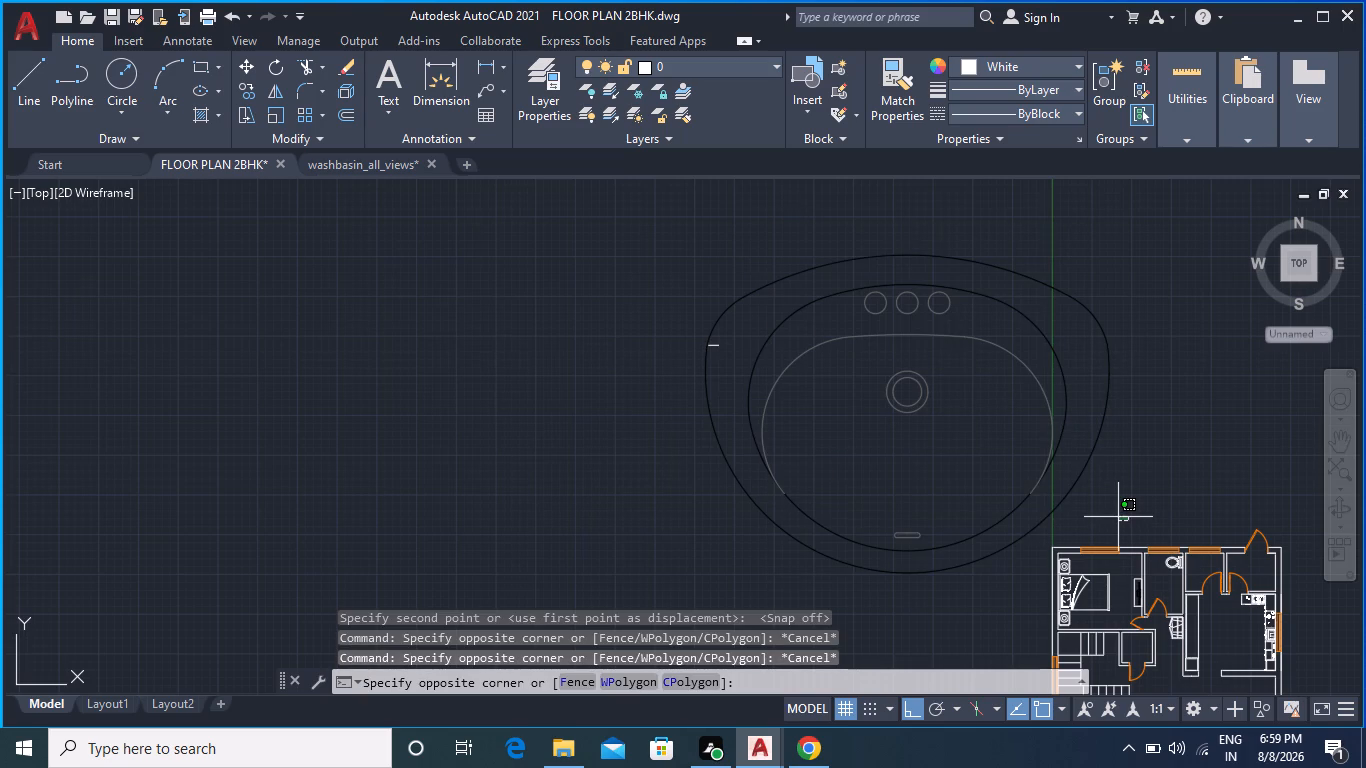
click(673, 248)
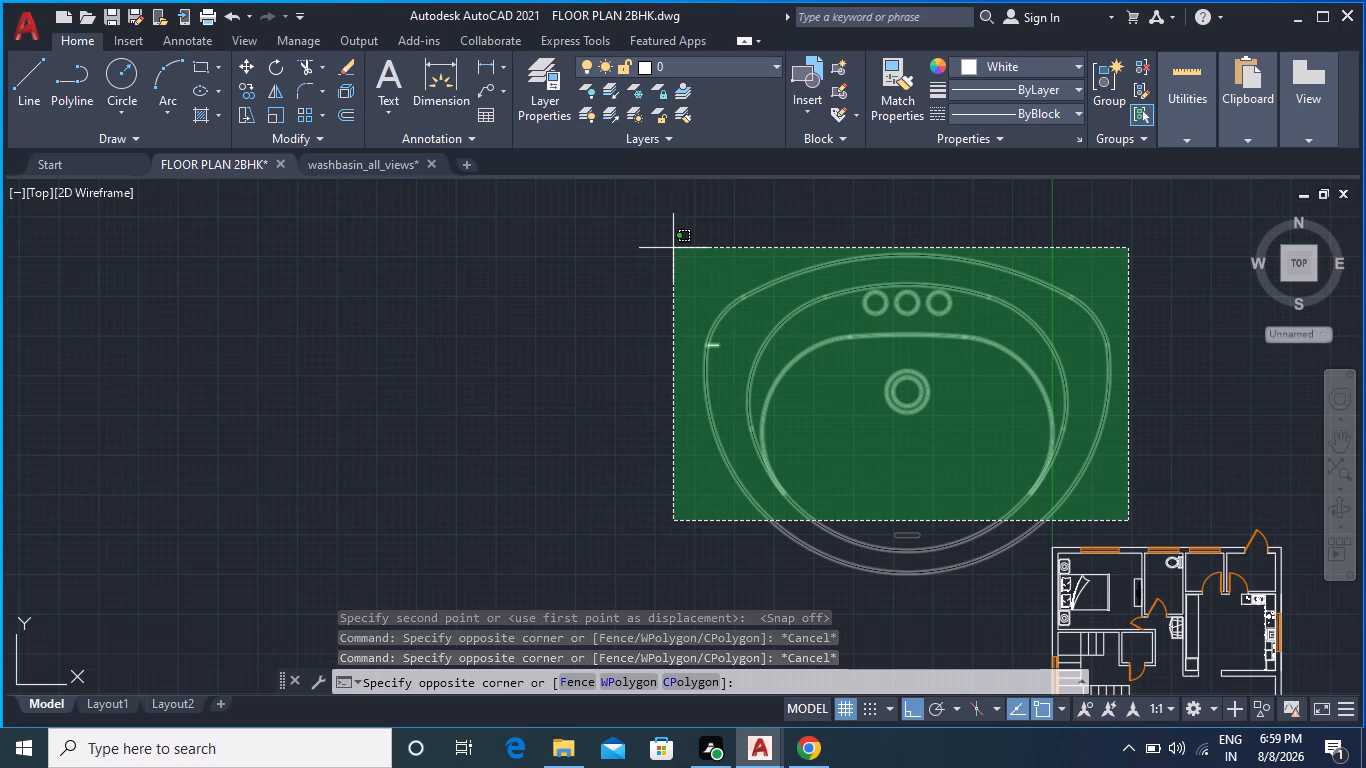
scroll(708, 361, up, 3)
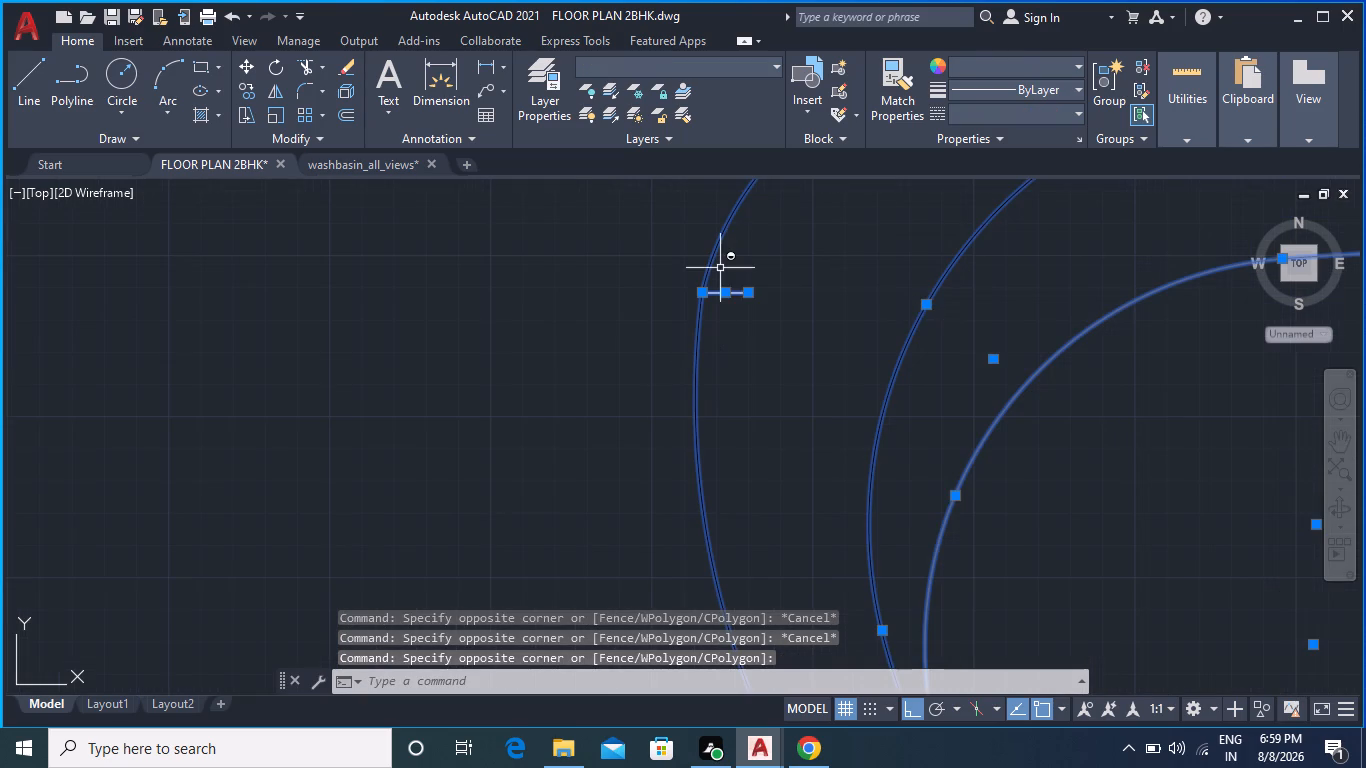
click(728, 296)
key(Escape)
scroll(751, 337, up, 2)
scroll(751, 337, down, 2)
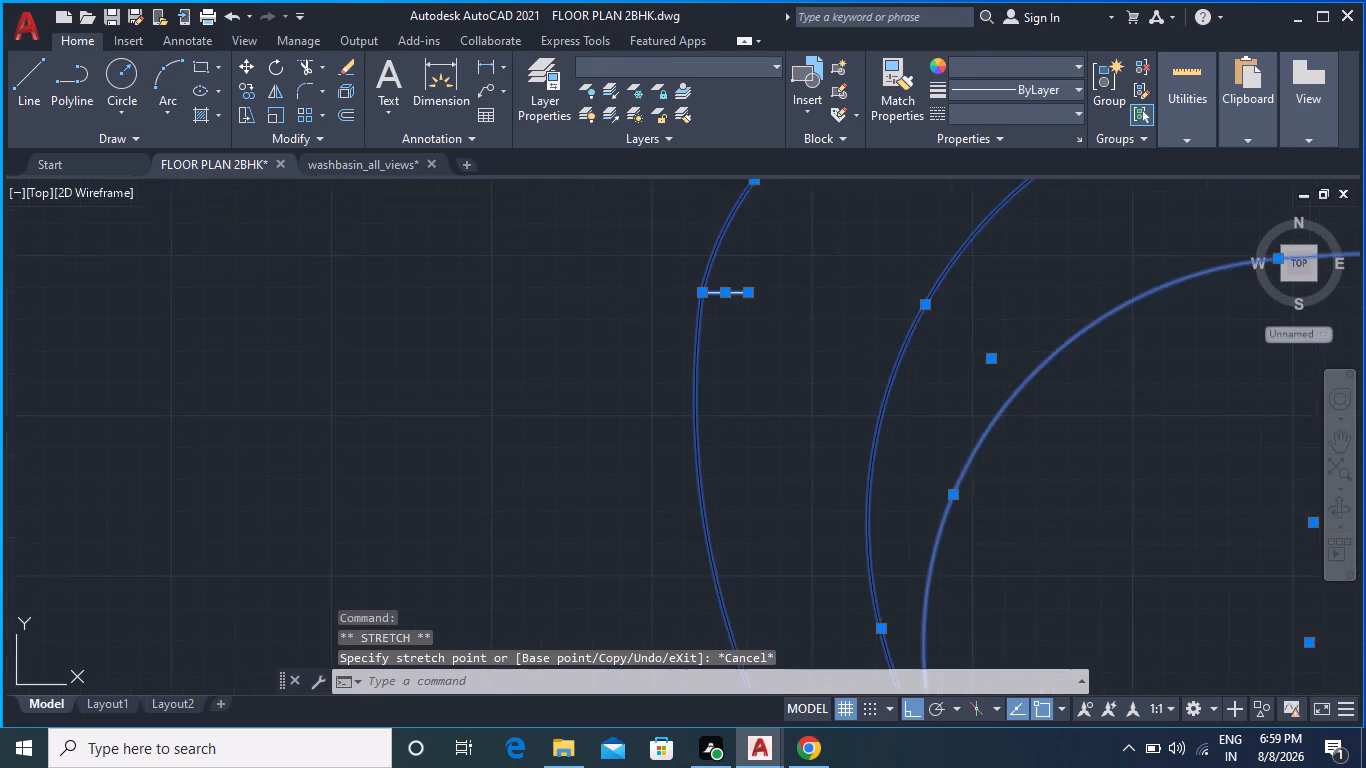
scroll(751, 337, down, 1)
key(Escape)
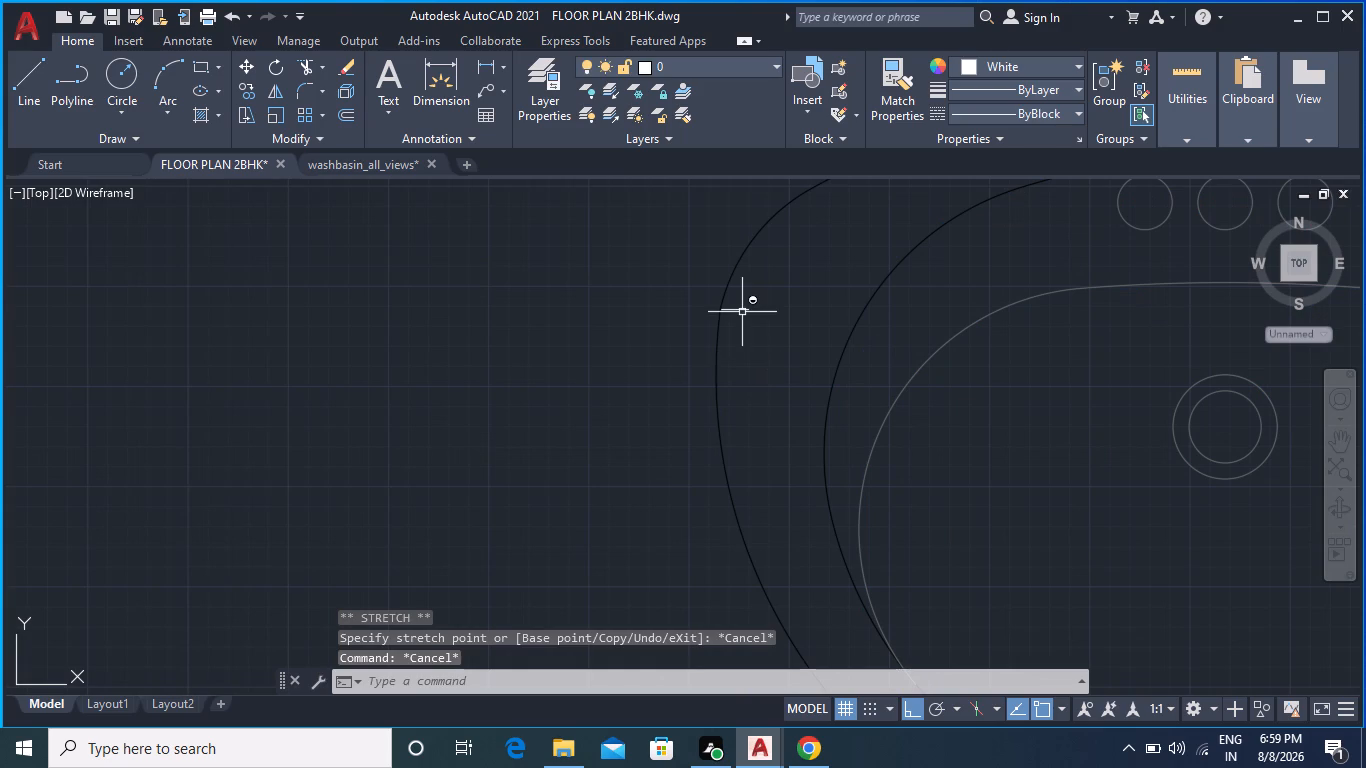
Move the short horizontal reference line straight west by its east end, clear of the washbasin's outer rim.
click(742, 311)
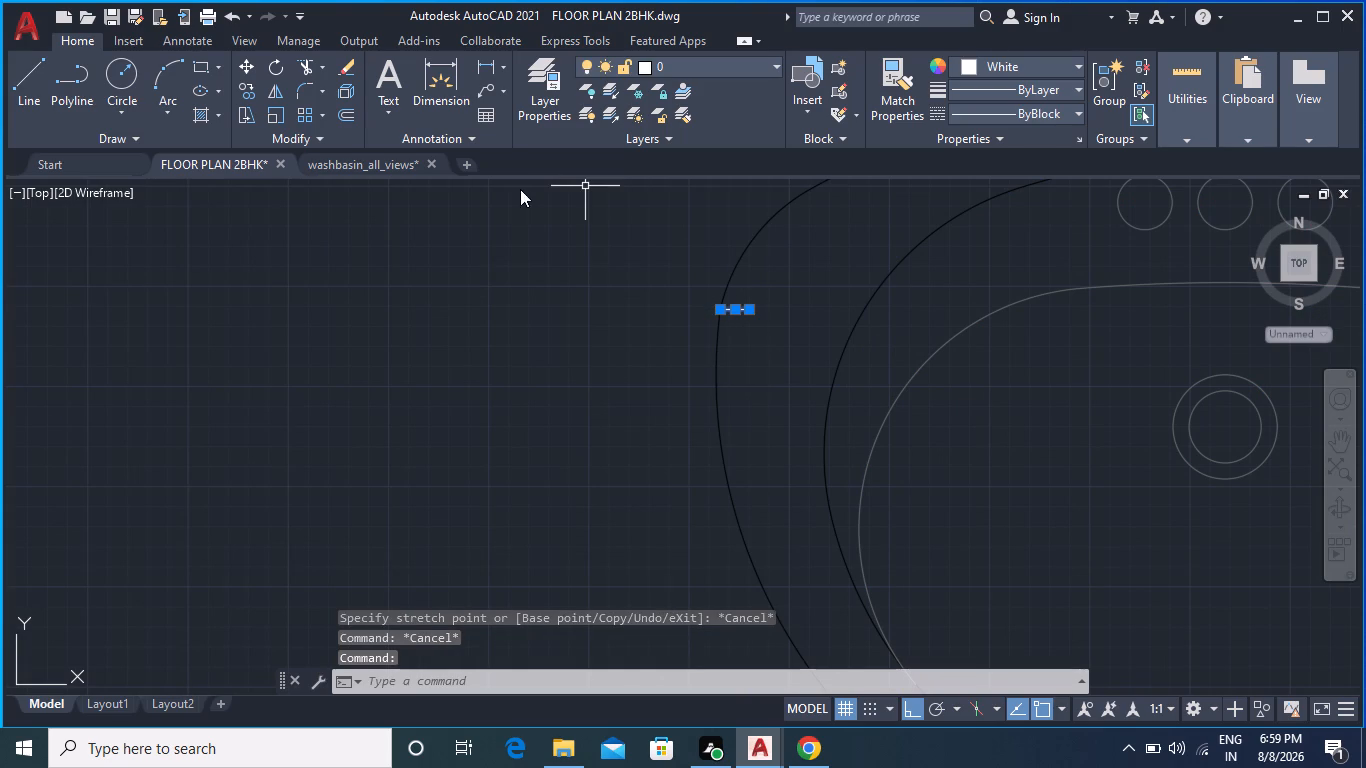
click(250, 63)
click(747, 310)
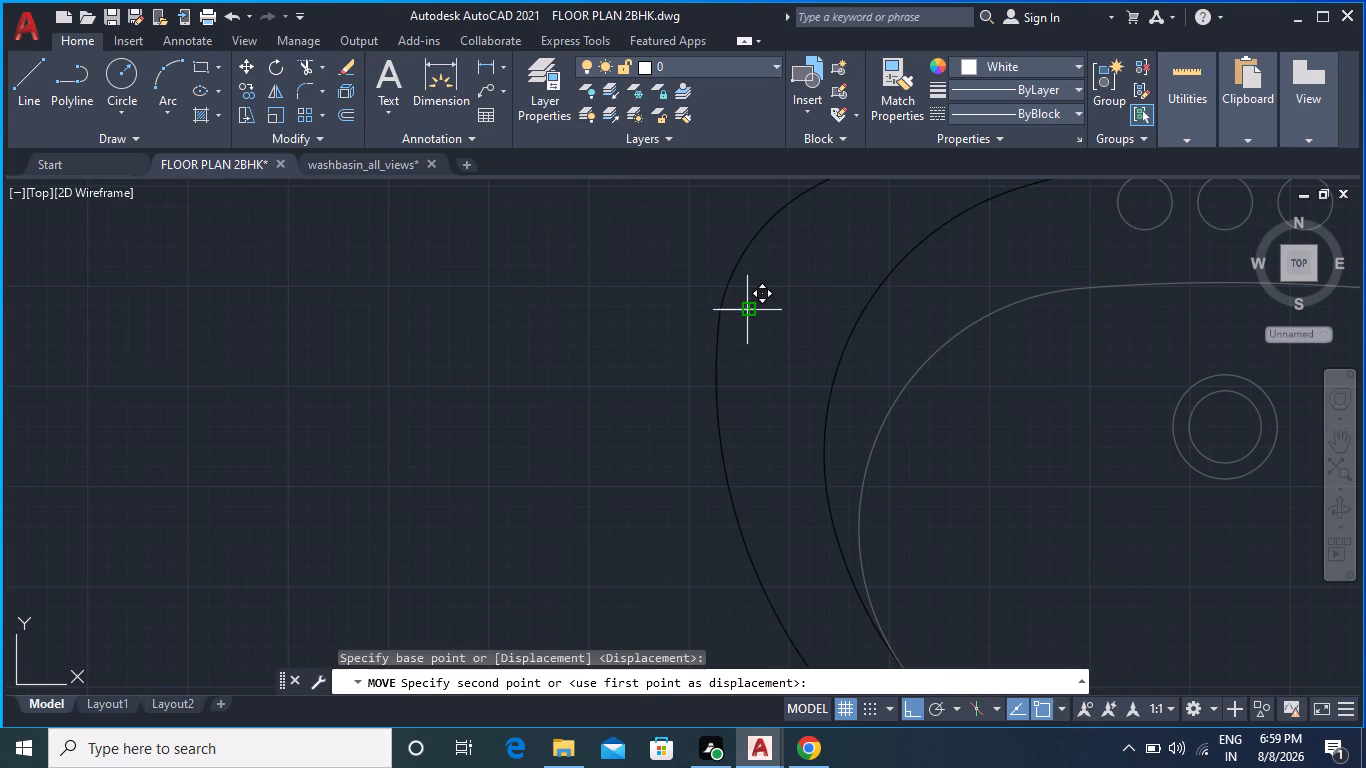
click(531, 320)
key(Escape)
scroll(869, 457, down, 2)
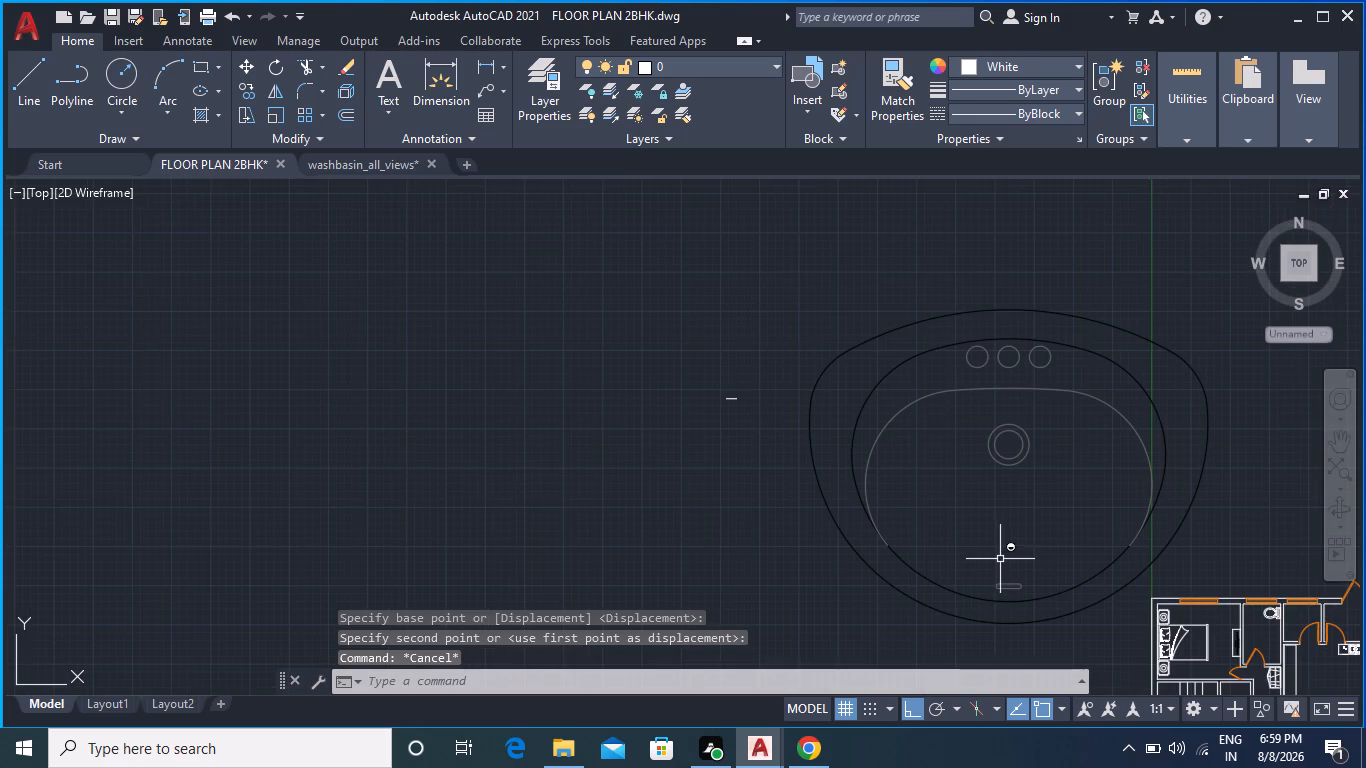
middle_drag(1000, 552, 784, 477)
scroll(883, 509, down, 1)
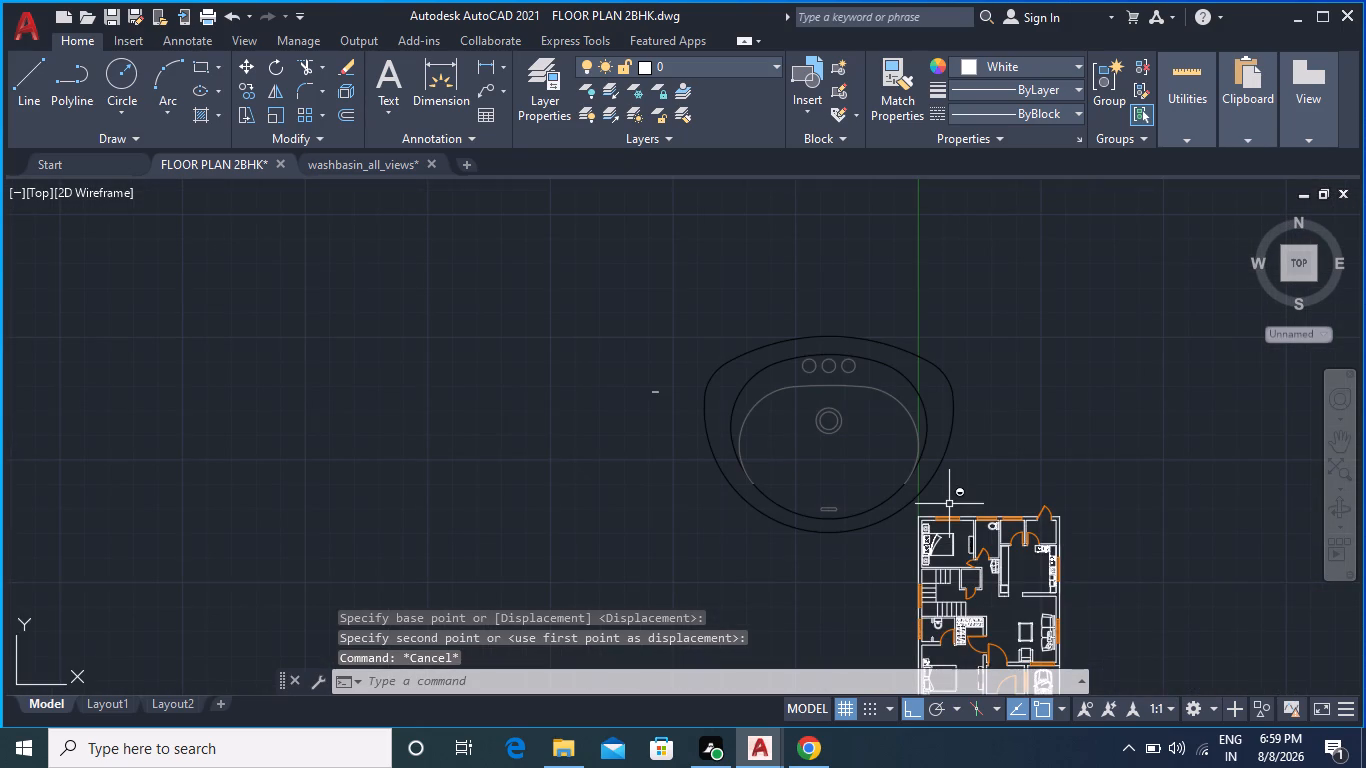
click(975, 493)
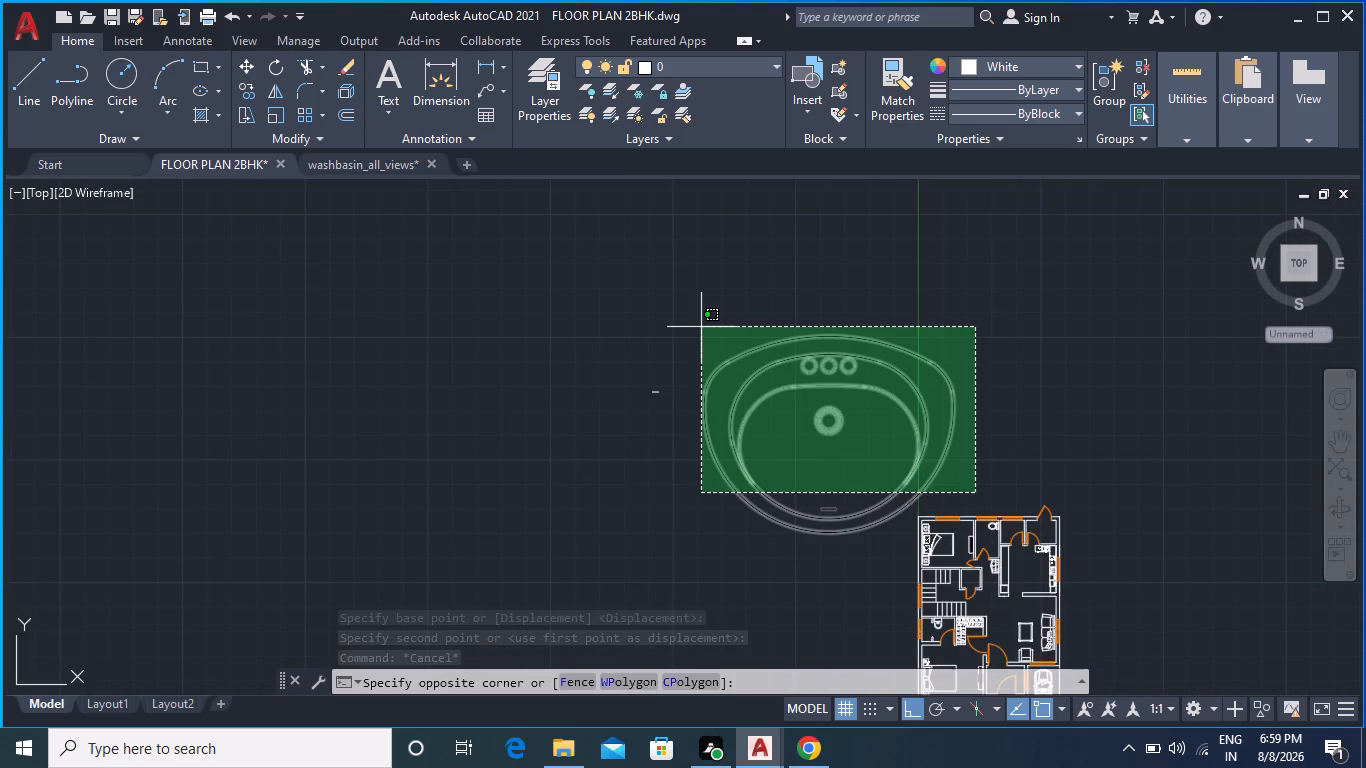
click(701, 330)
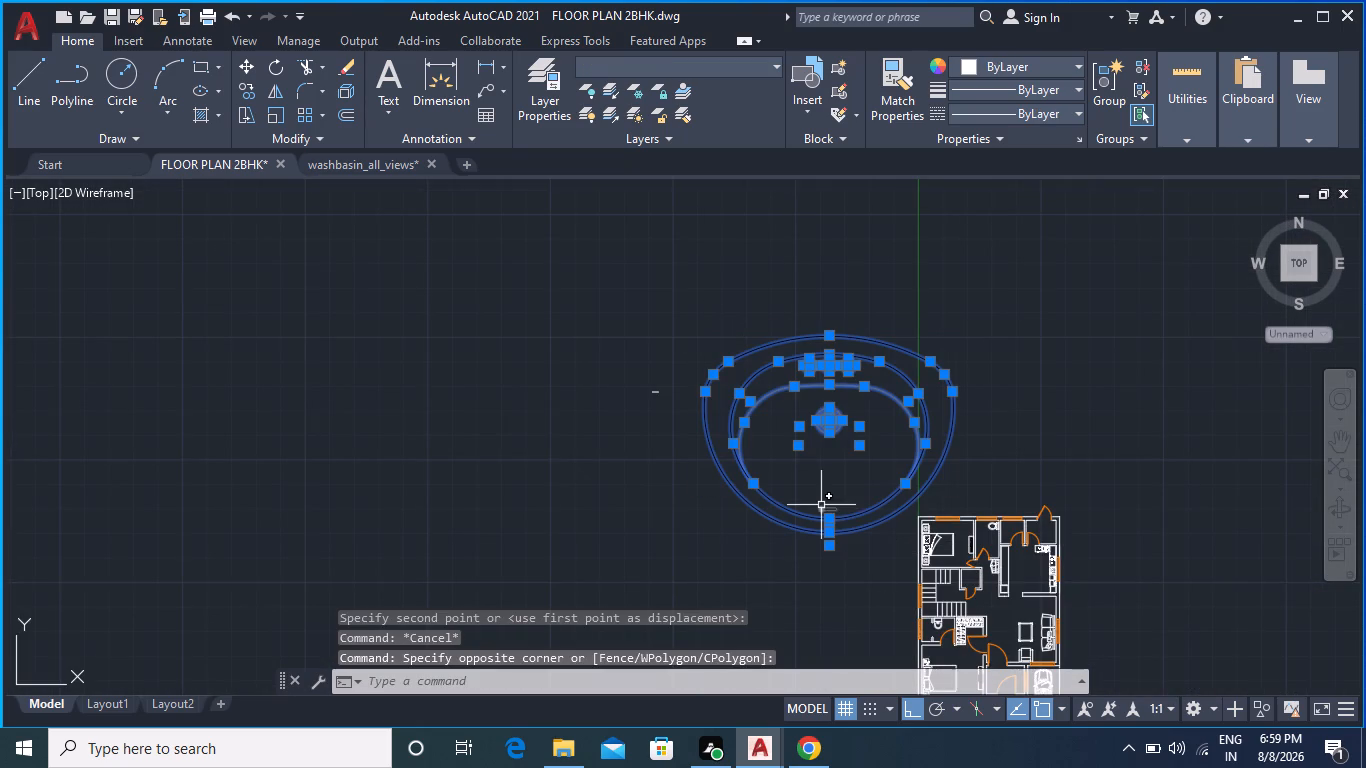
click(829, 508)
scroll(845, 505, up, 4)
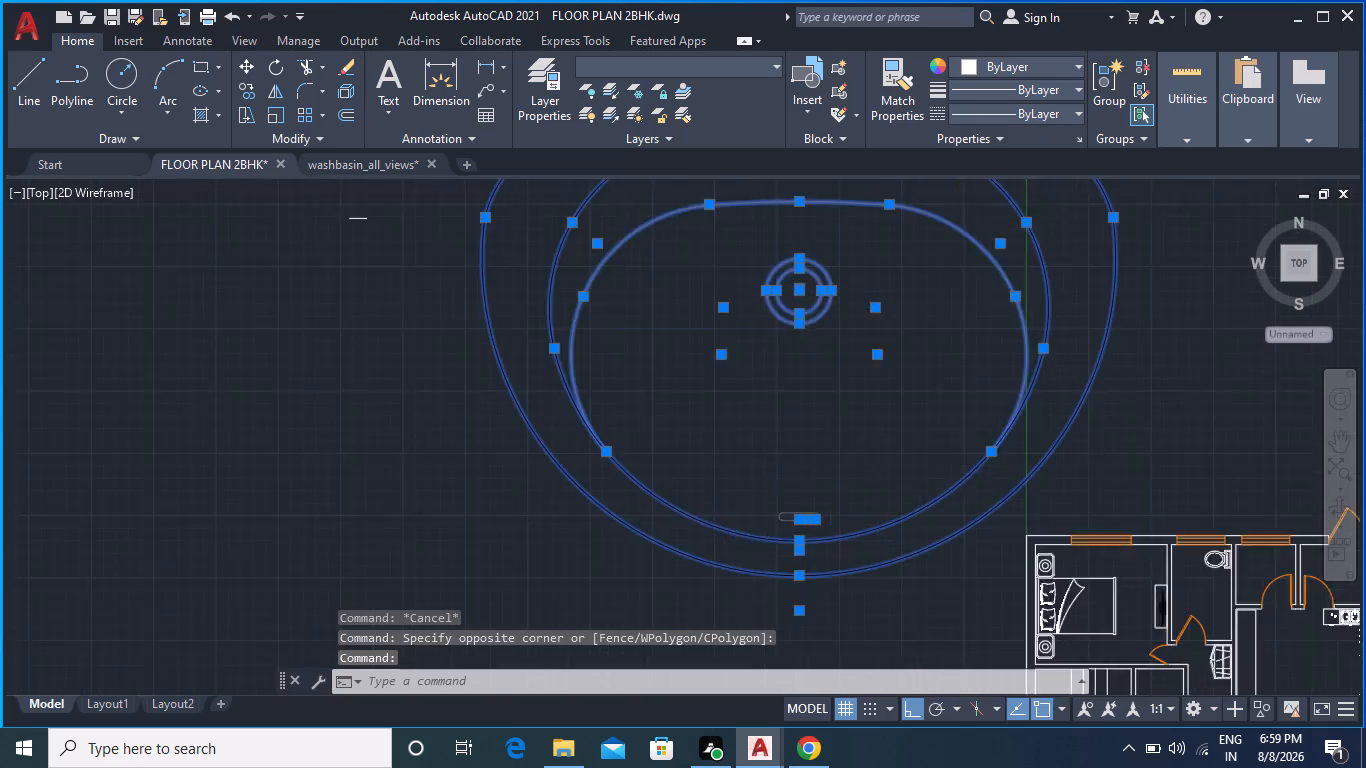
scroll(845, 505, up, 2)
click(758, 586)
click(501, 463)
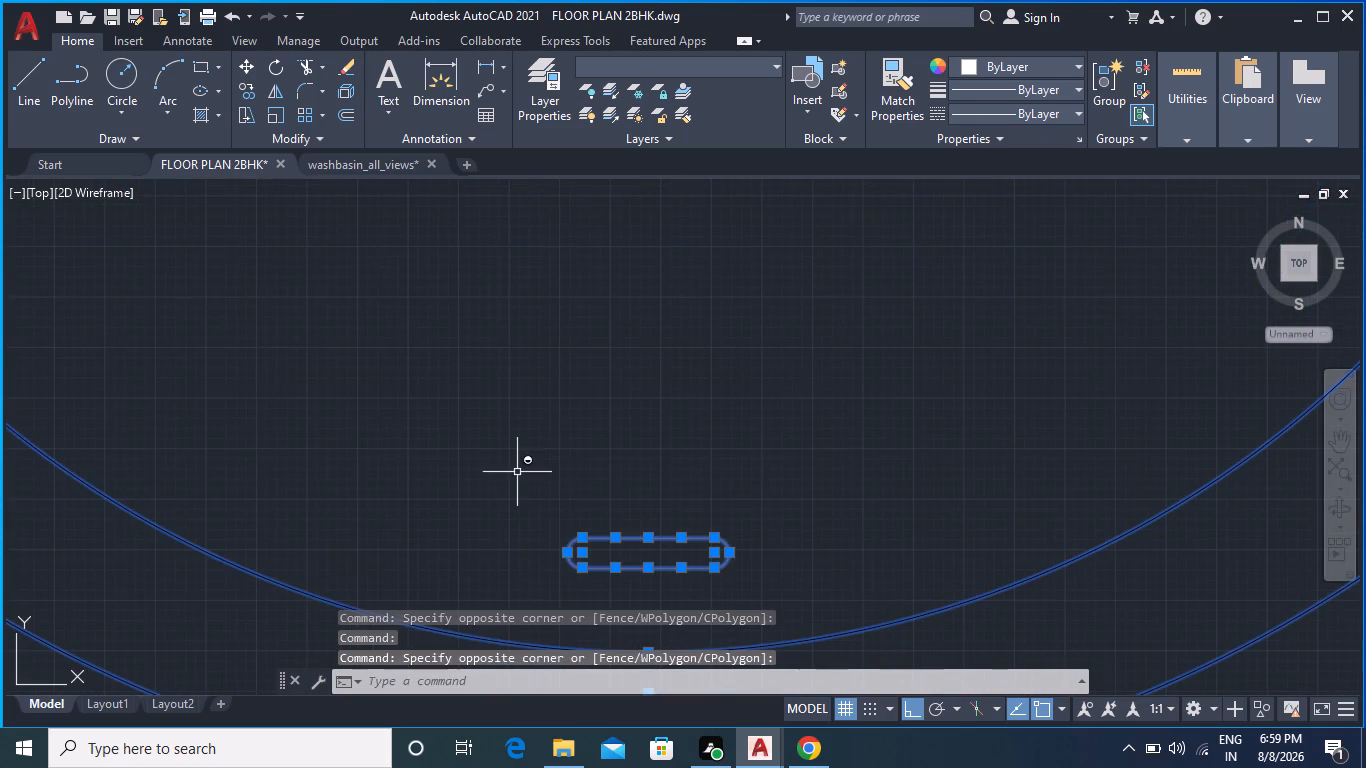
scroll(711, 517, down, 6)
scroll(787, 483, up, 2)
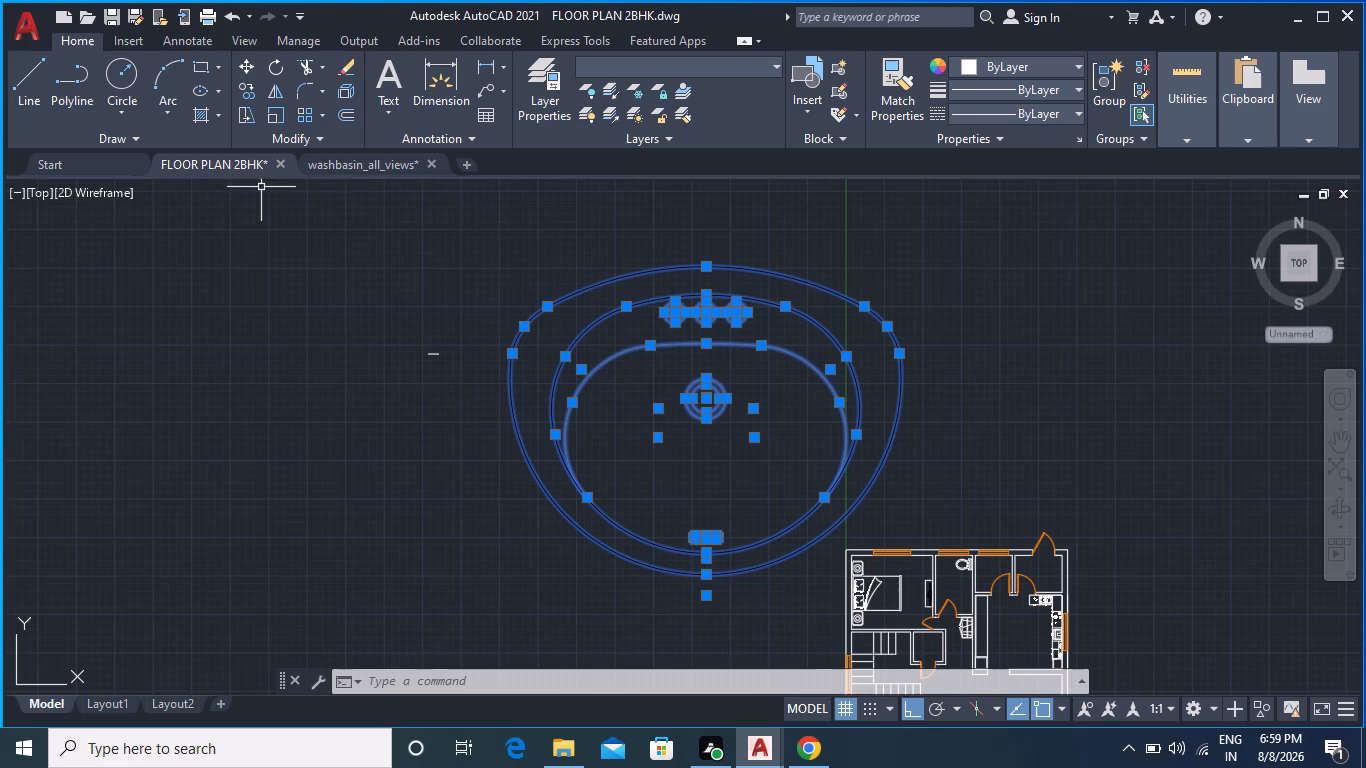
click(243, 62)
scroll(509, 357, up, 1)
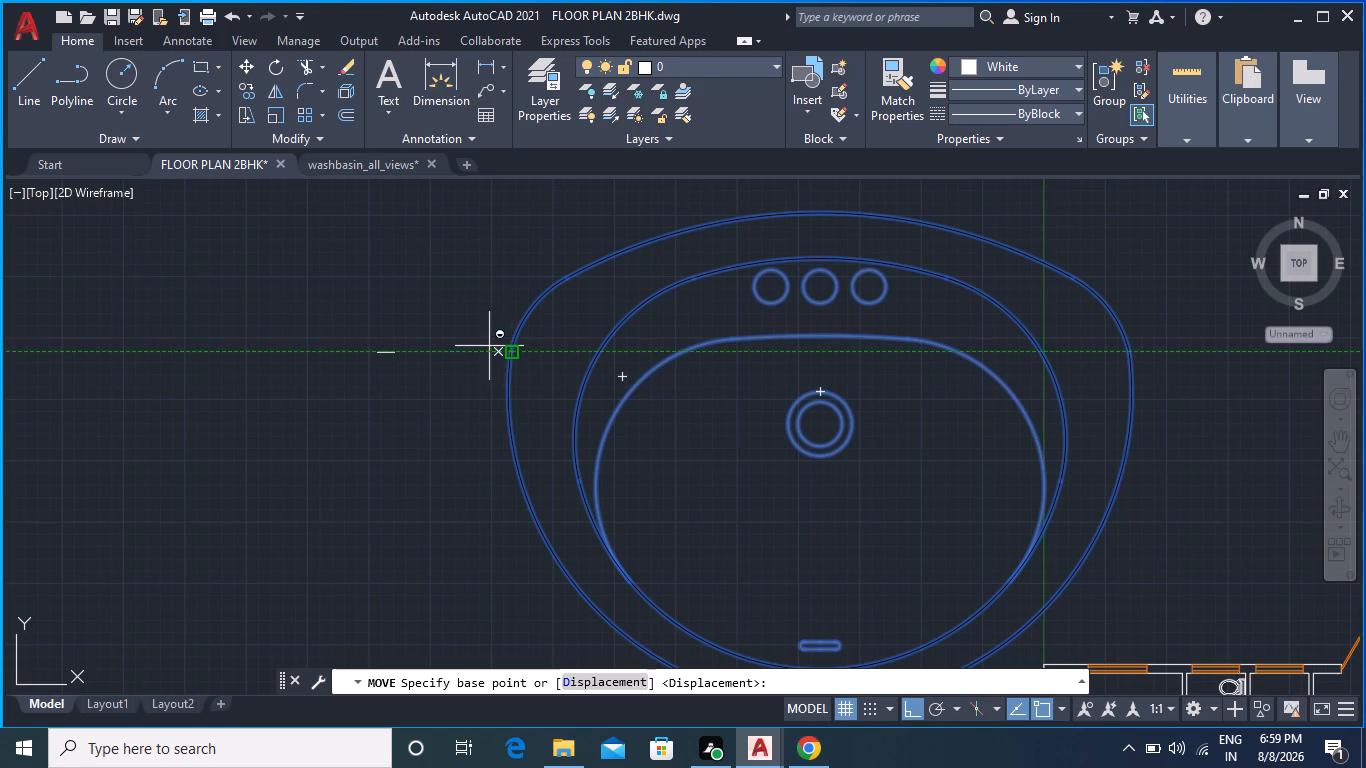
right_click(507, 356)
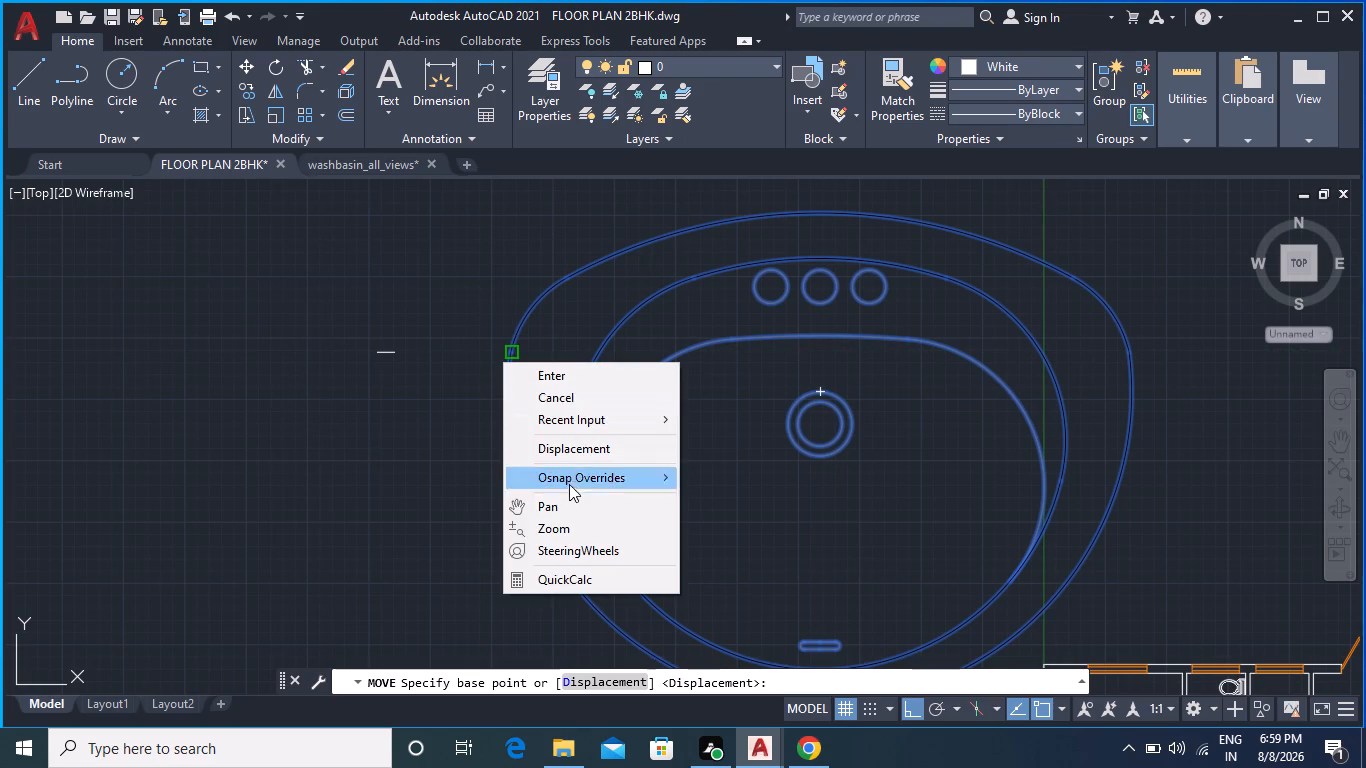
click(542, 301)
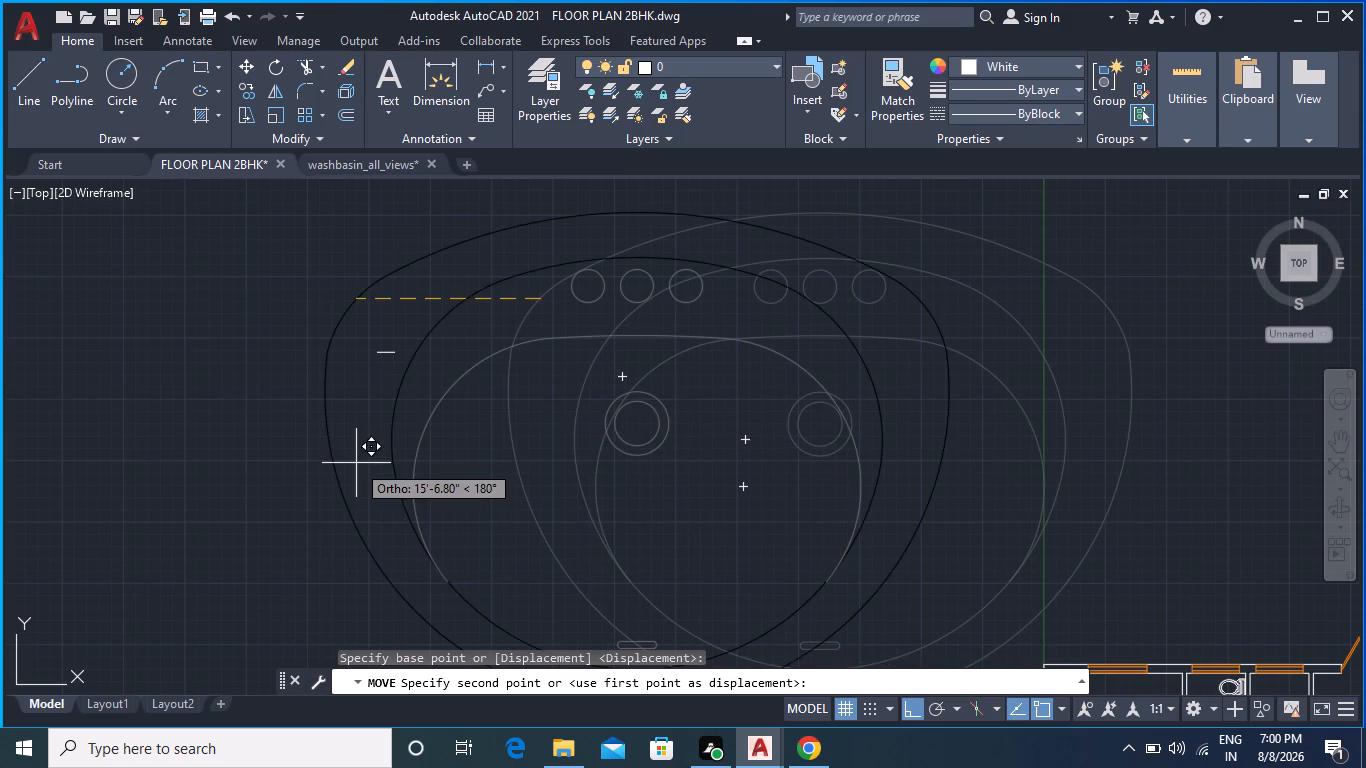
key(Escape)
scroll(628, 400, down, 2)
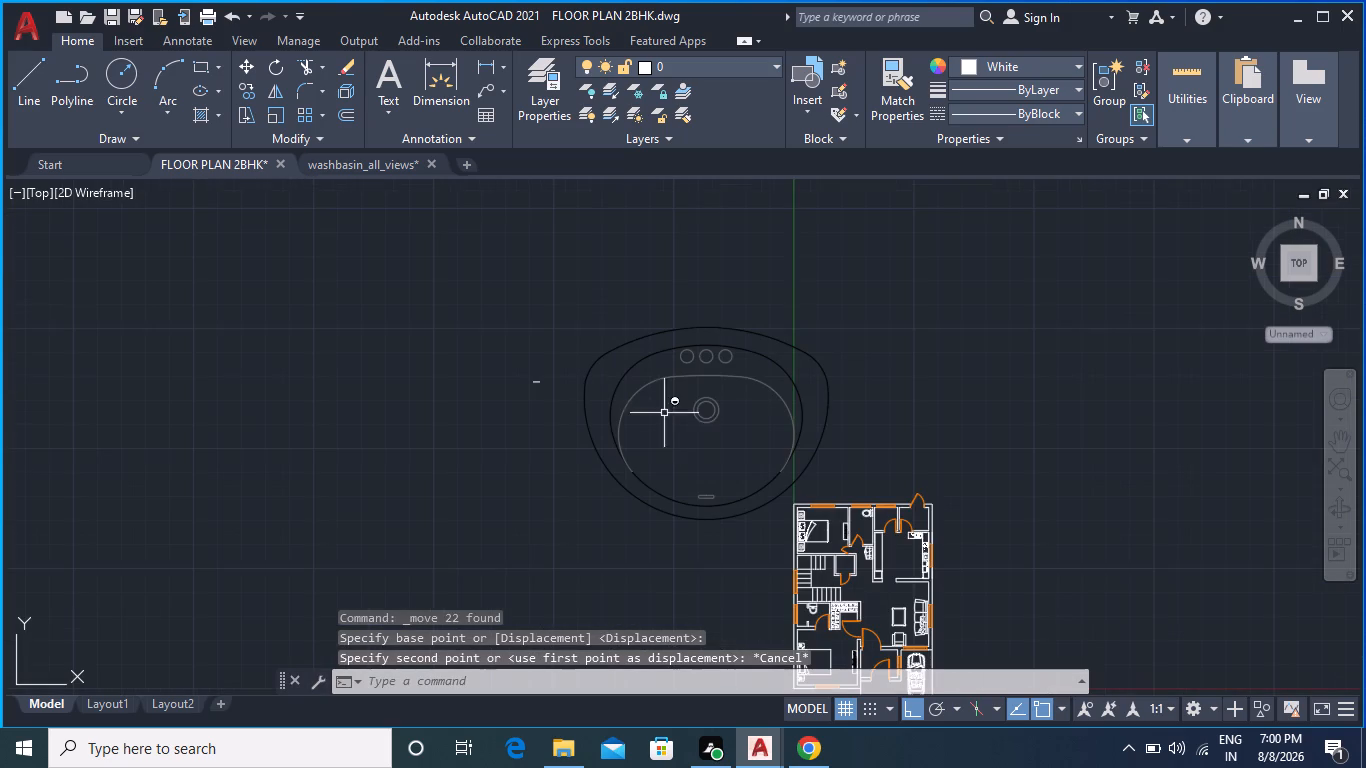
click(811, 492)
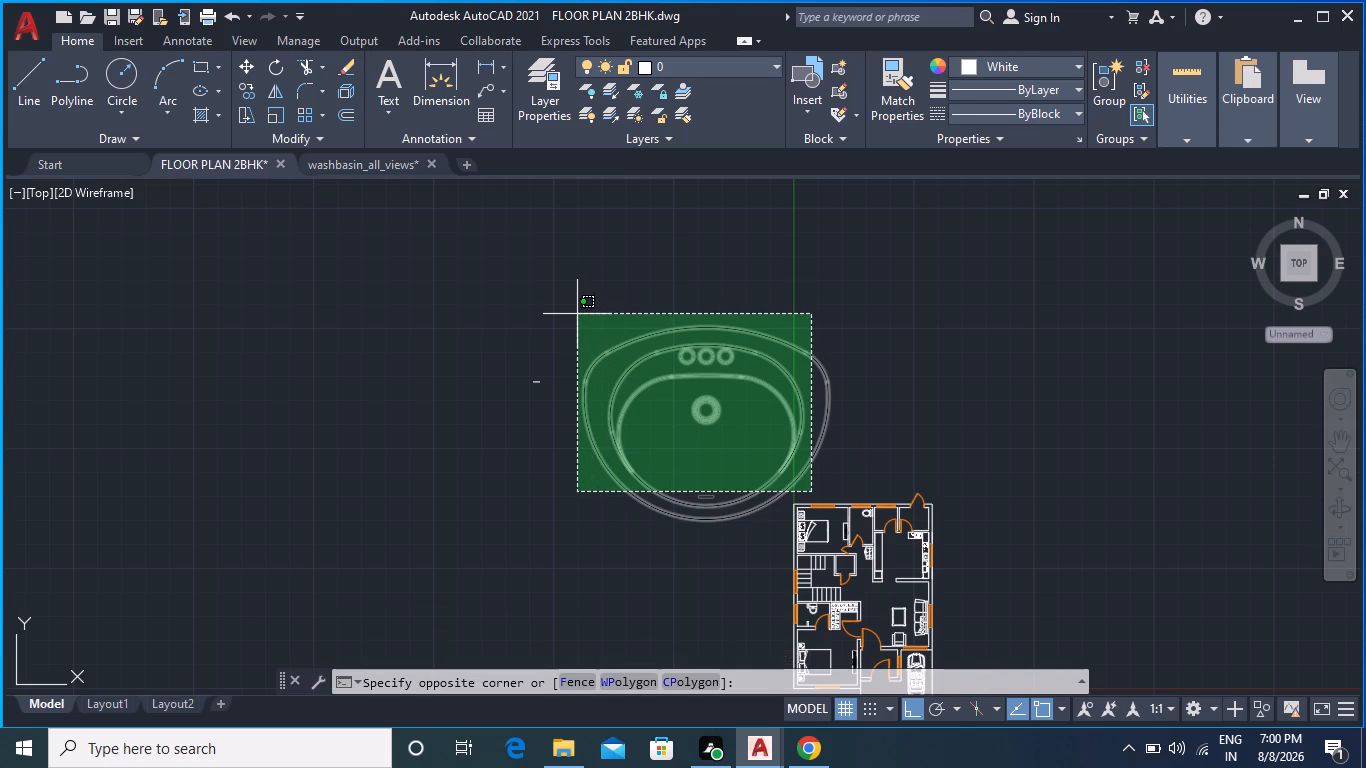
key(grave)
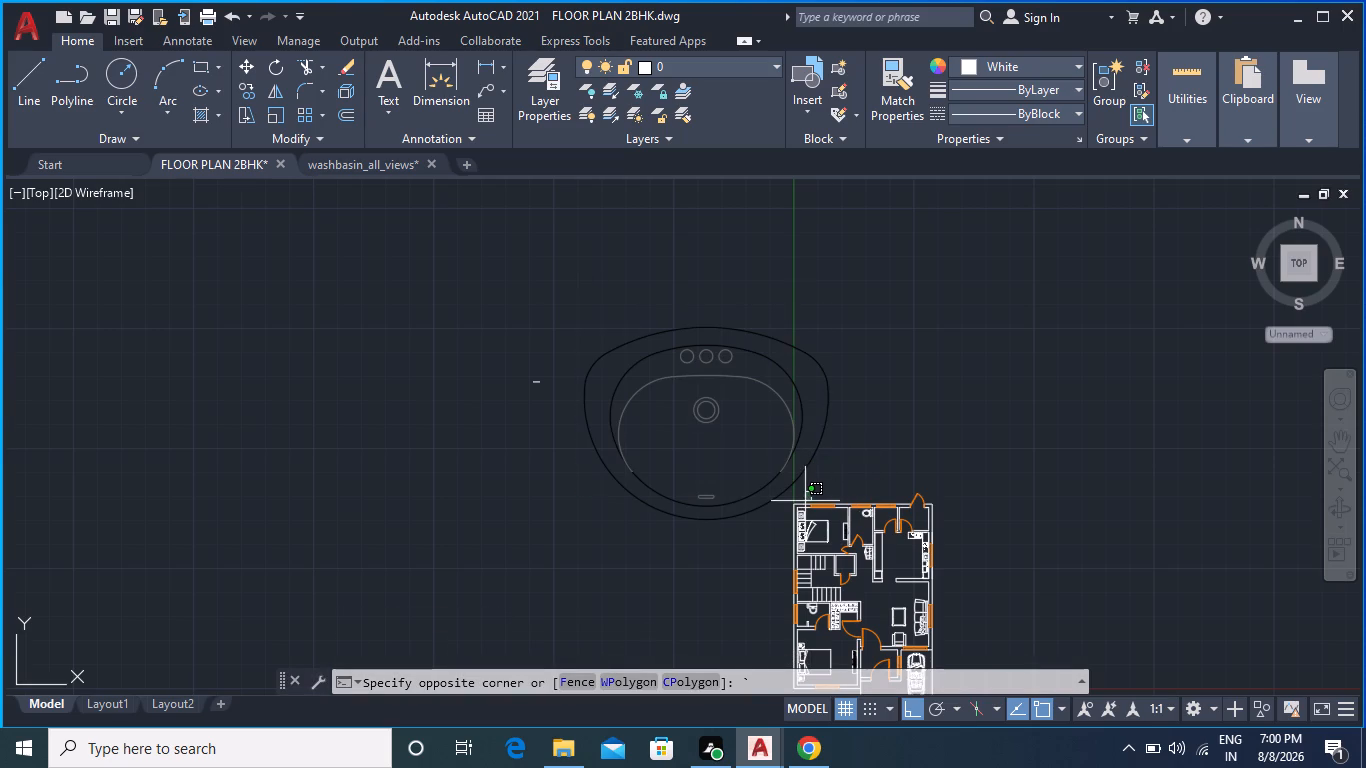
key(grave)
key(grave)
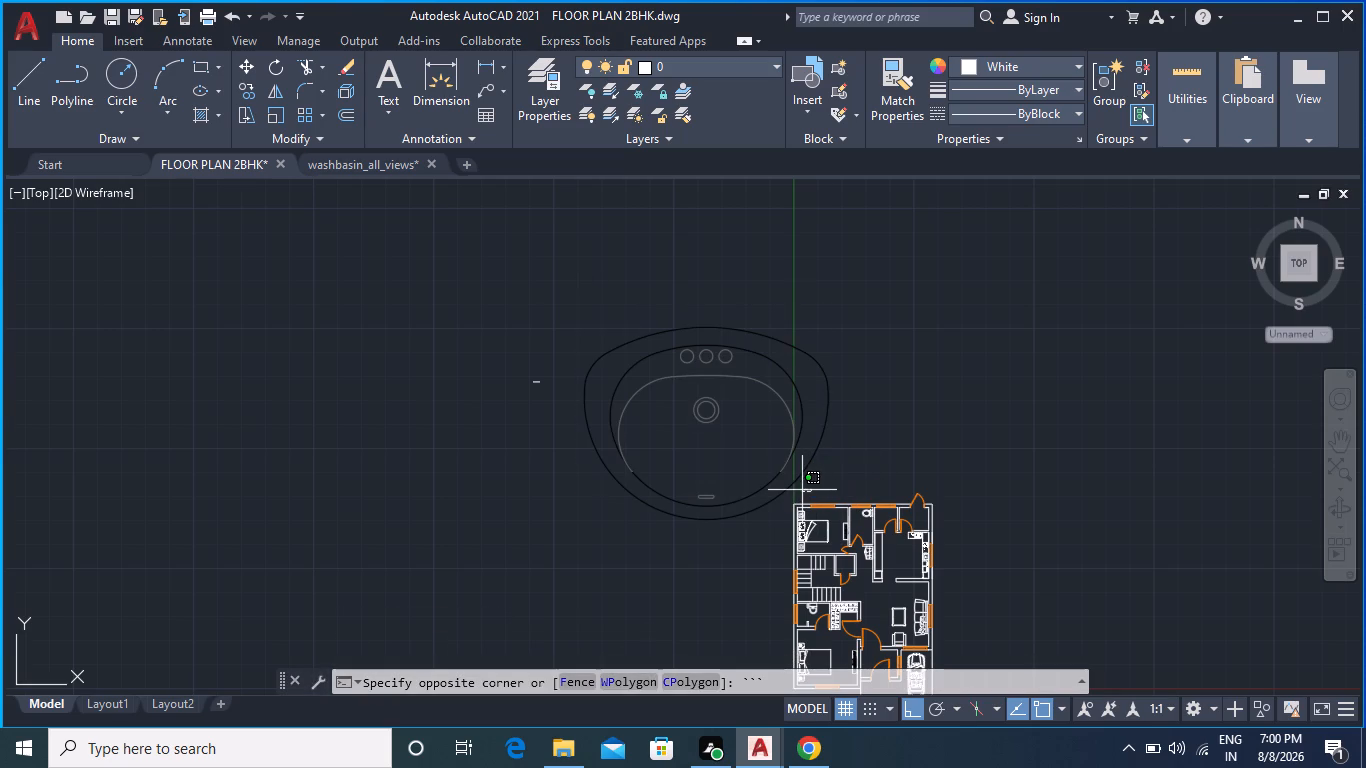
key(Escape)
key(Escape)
Scale the whole washbasin down freehand to a small fraction of its size, using its outer rim's west quadrant as base point.
click(813, 498)
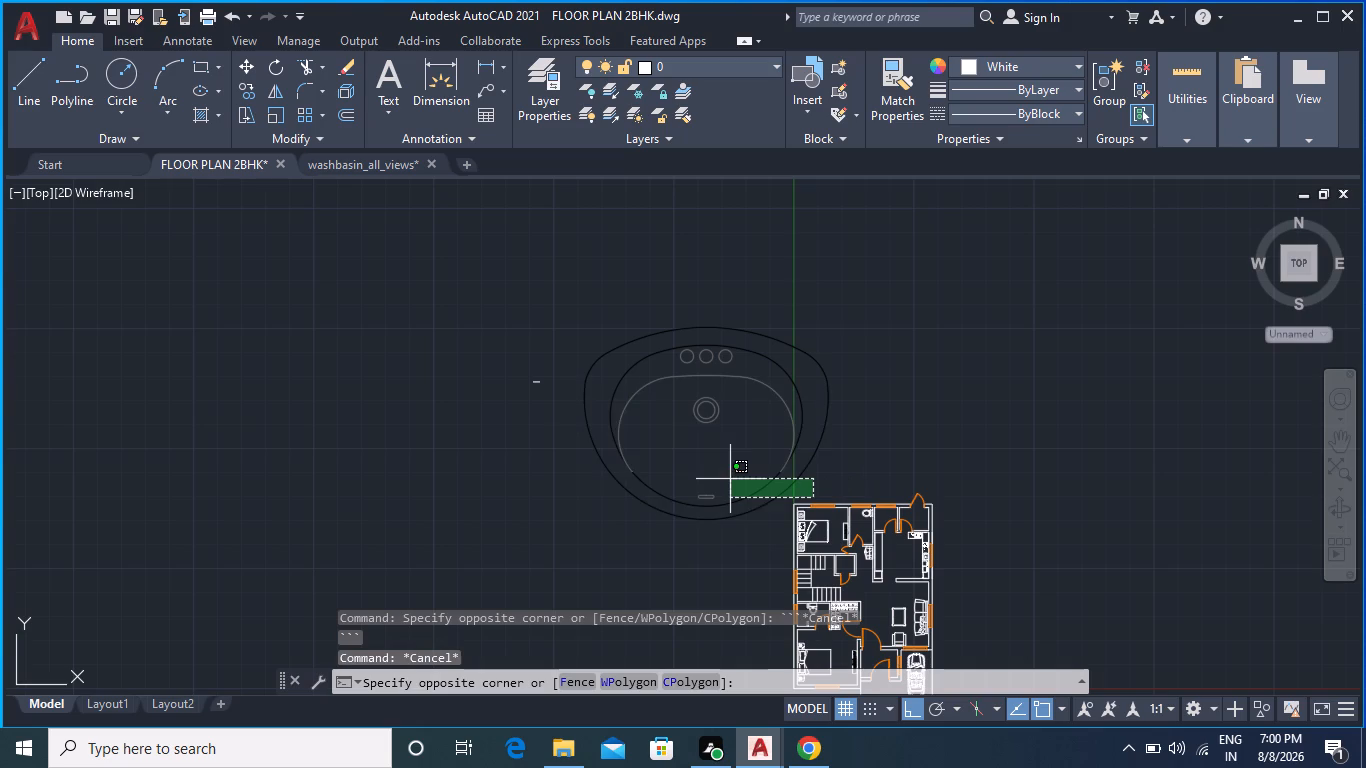
click(566, 318)
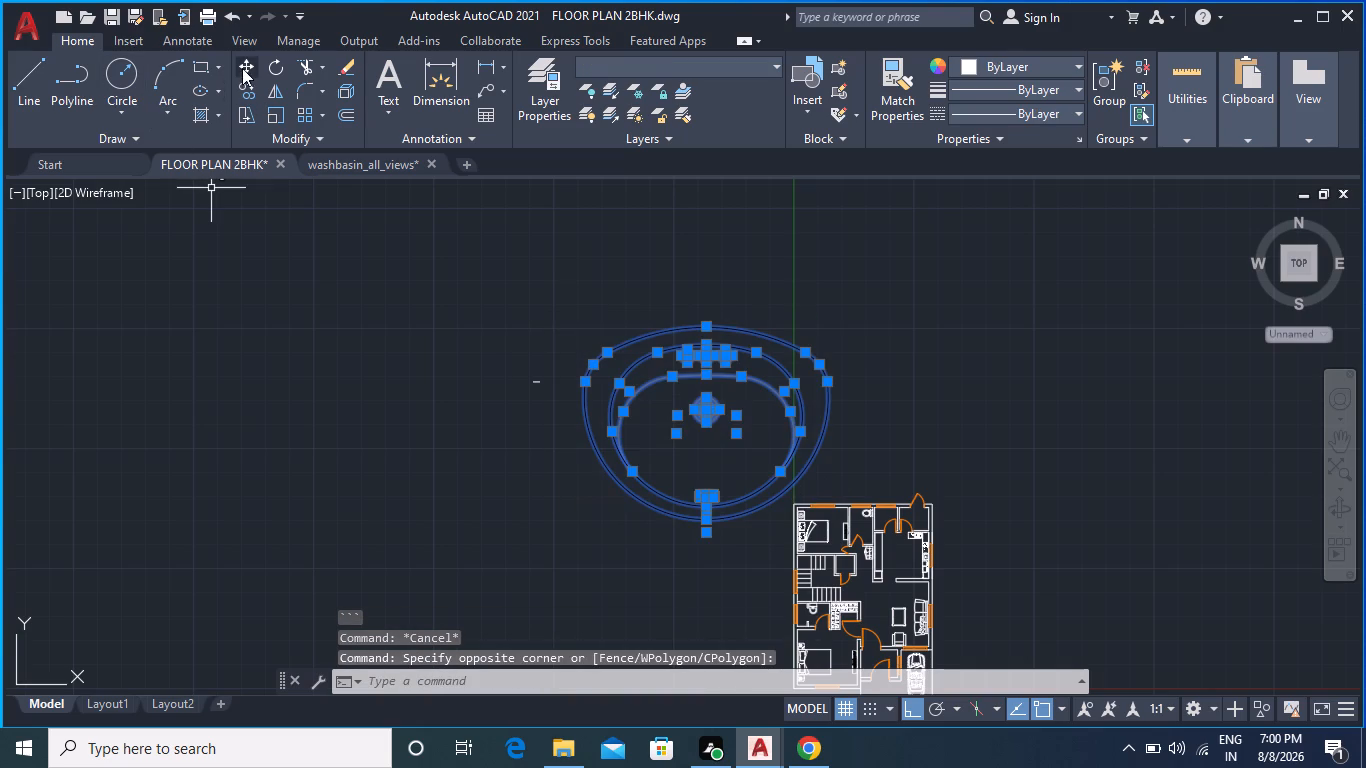
right_click(697, 374)
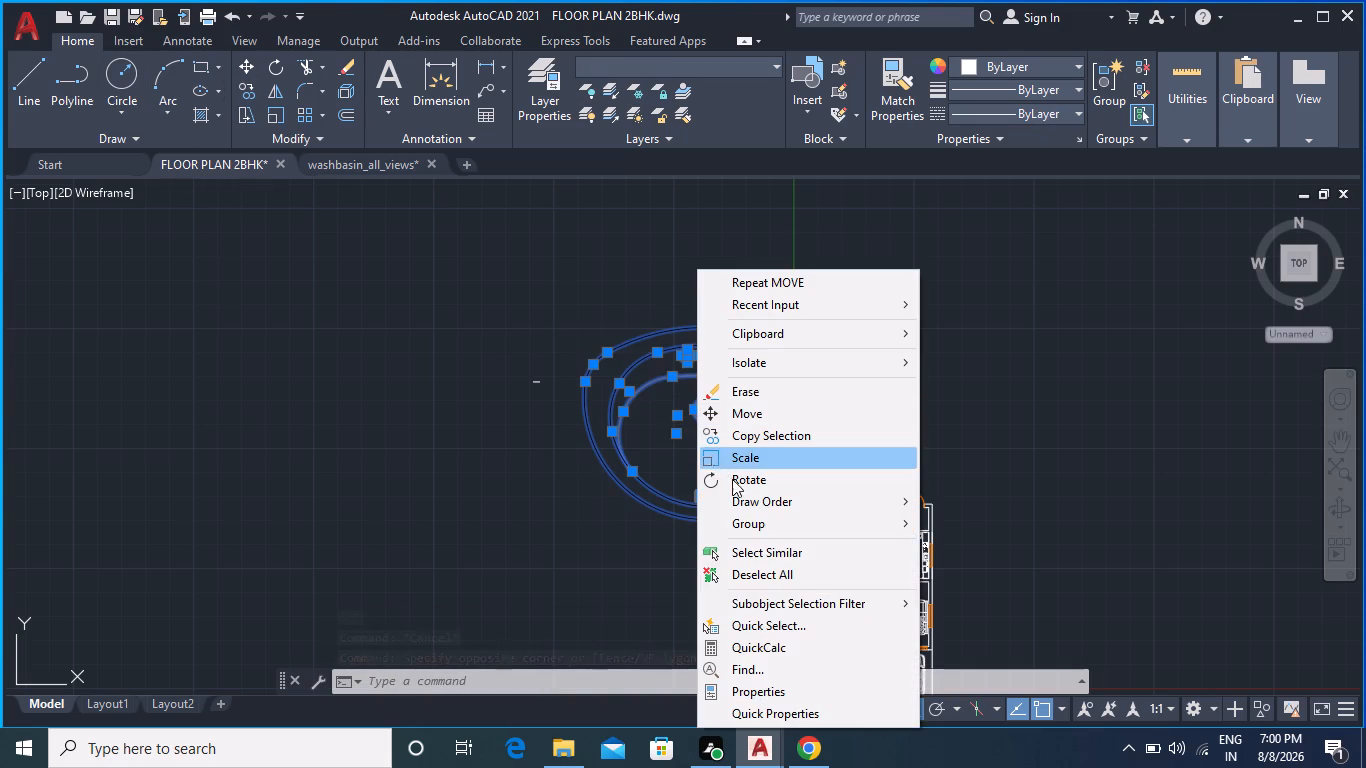
click(744, 458)
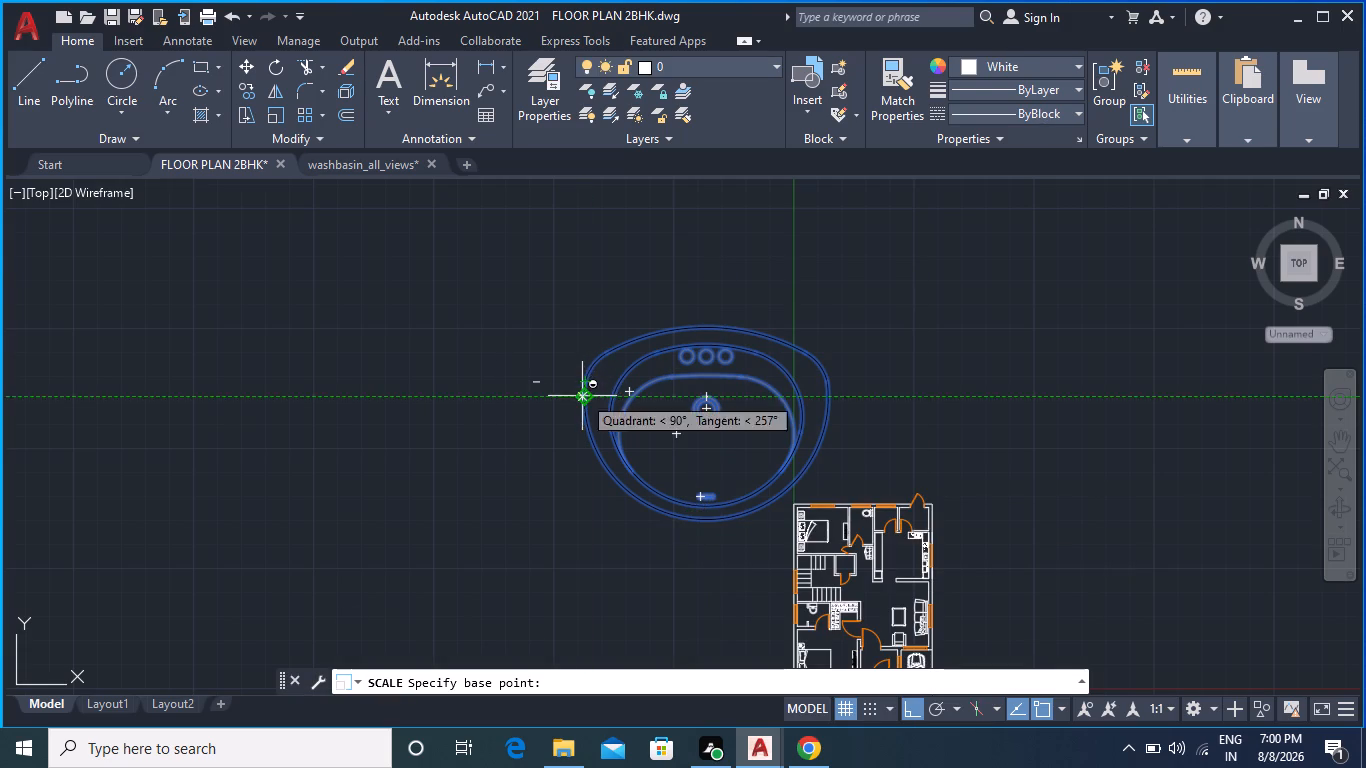
click(582, 398)
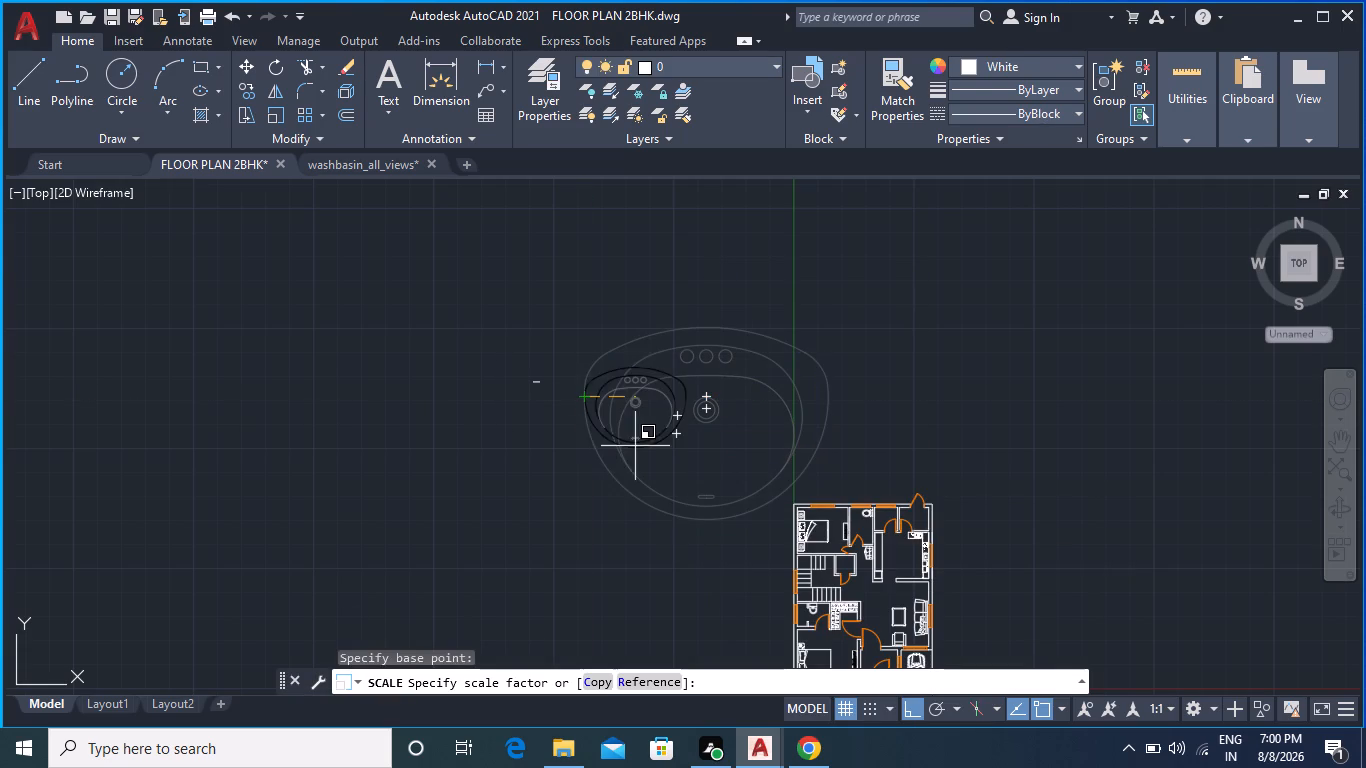
click(594, 416)
key(Escape)
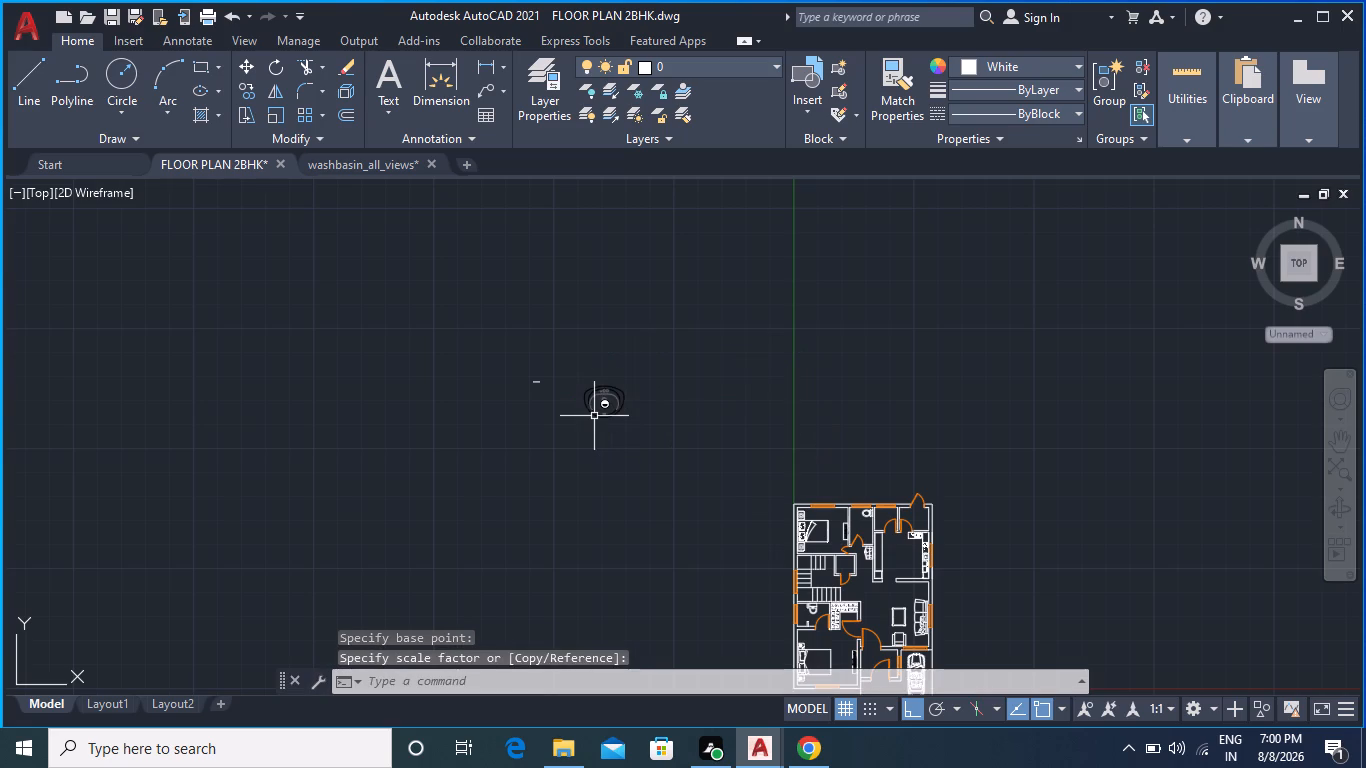
Move the reduced washbasin by the north midpoint of its outer rim onto the midpoint of the short reference line.
scroll(608, 409, up, 6)
scroll(523, 414, down, 2)
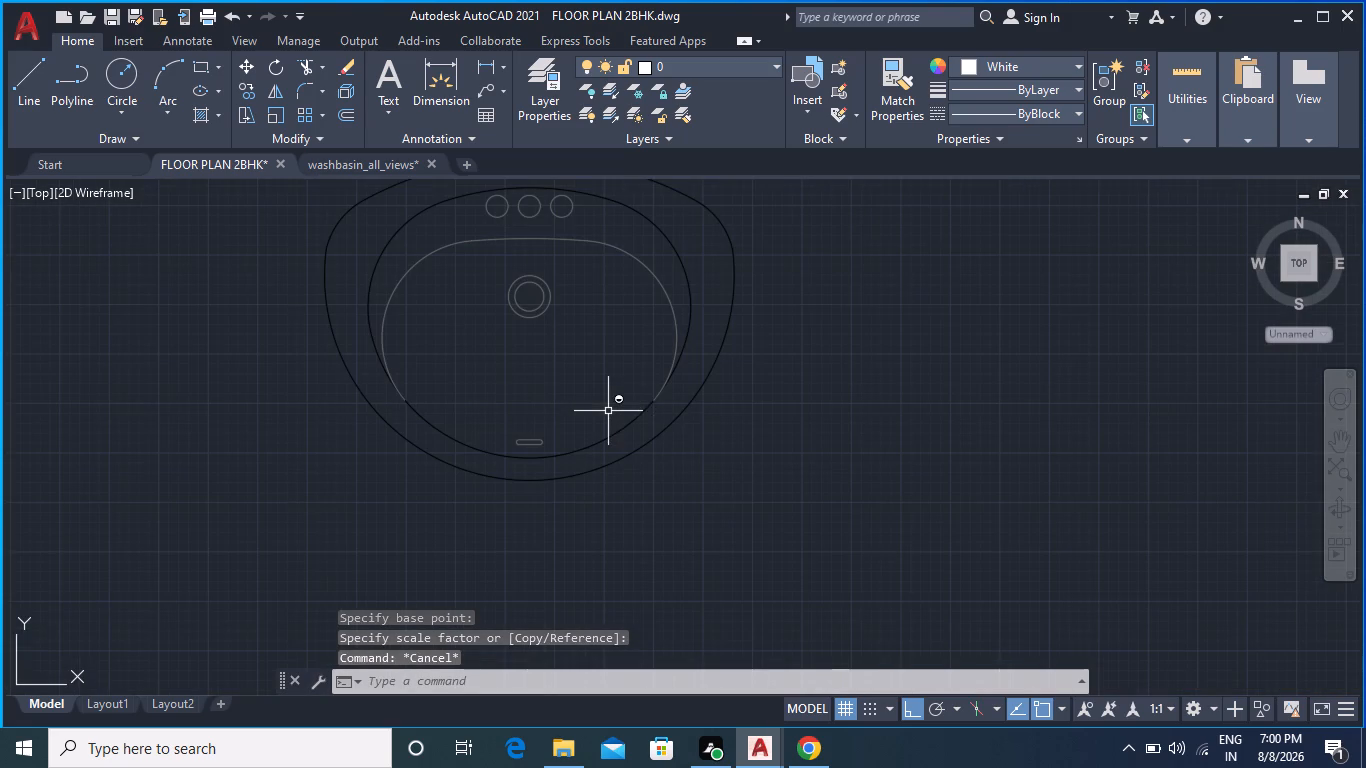
middle_drag(341, 342, 454, 342)
click(745, 471)
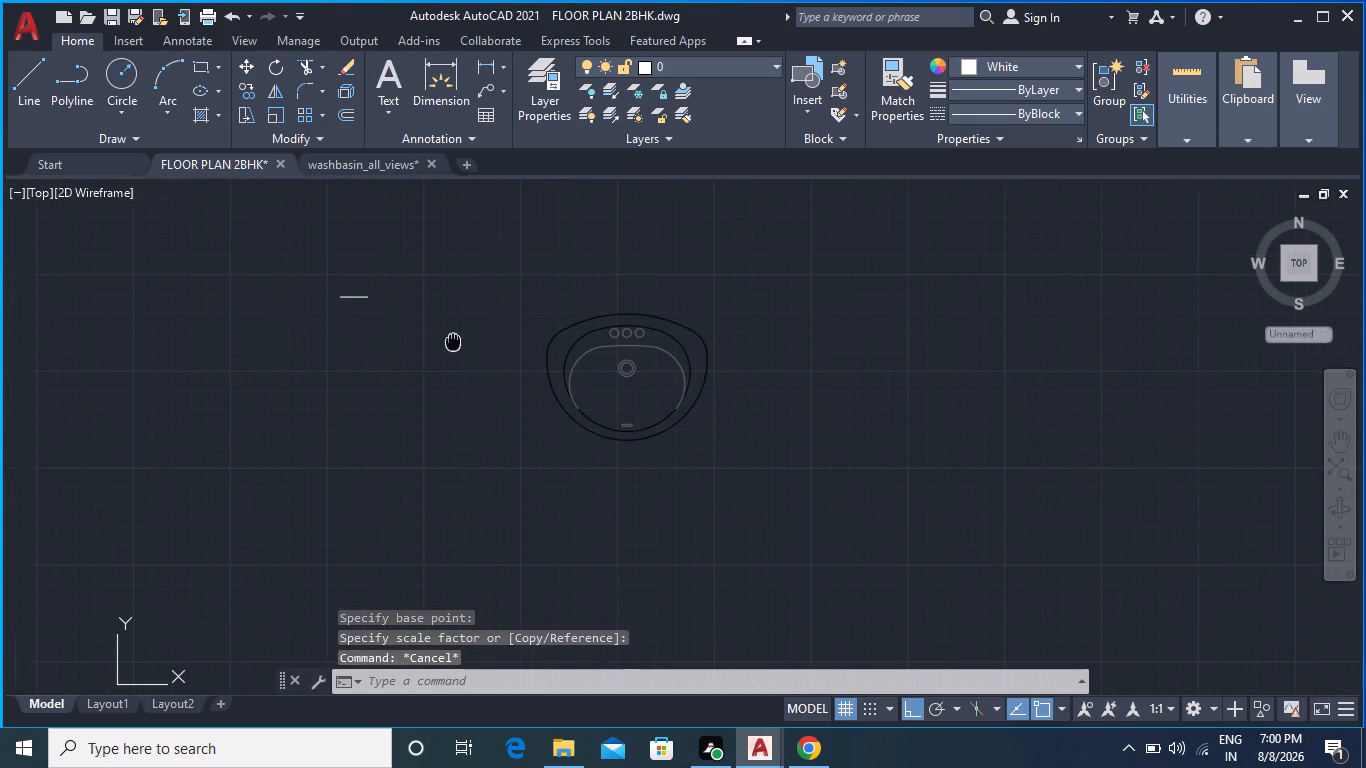
click(528, 287)
click(245, 65)
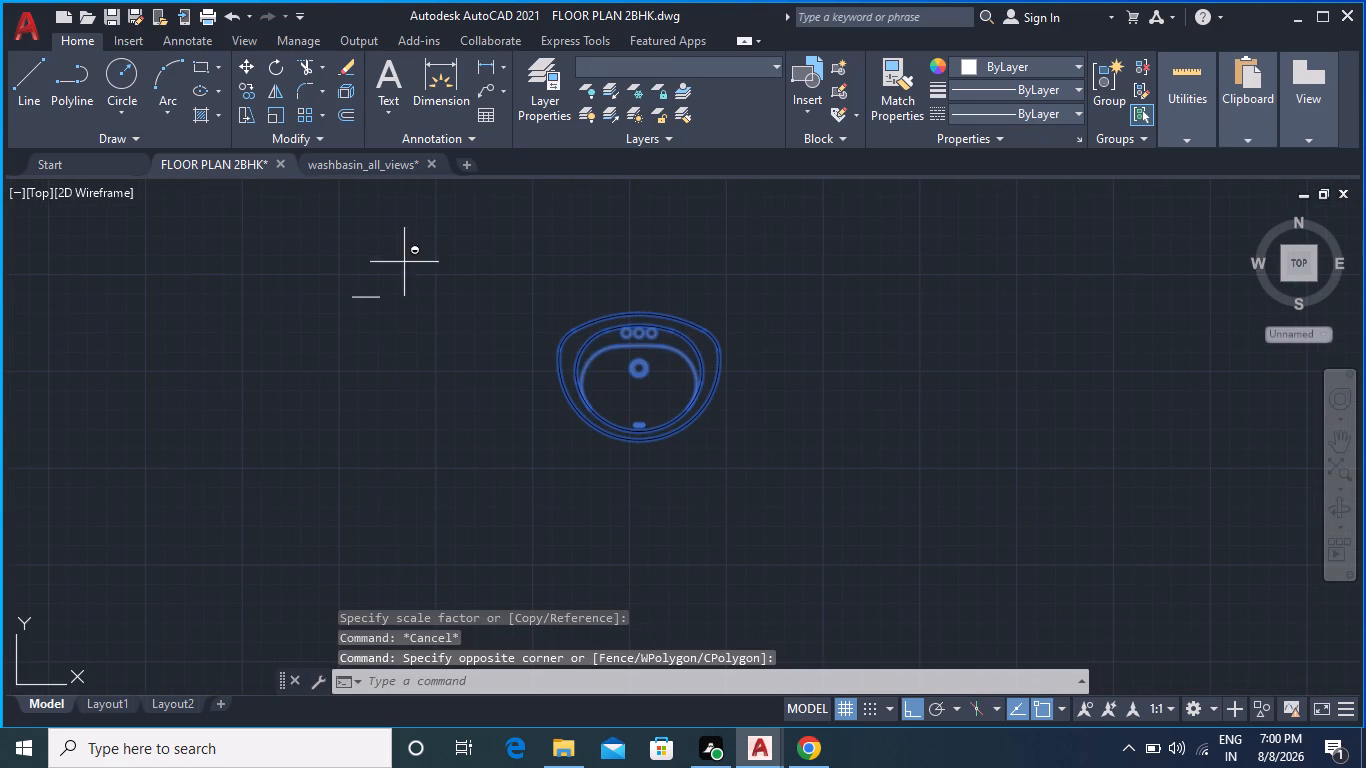
click(642, 311)
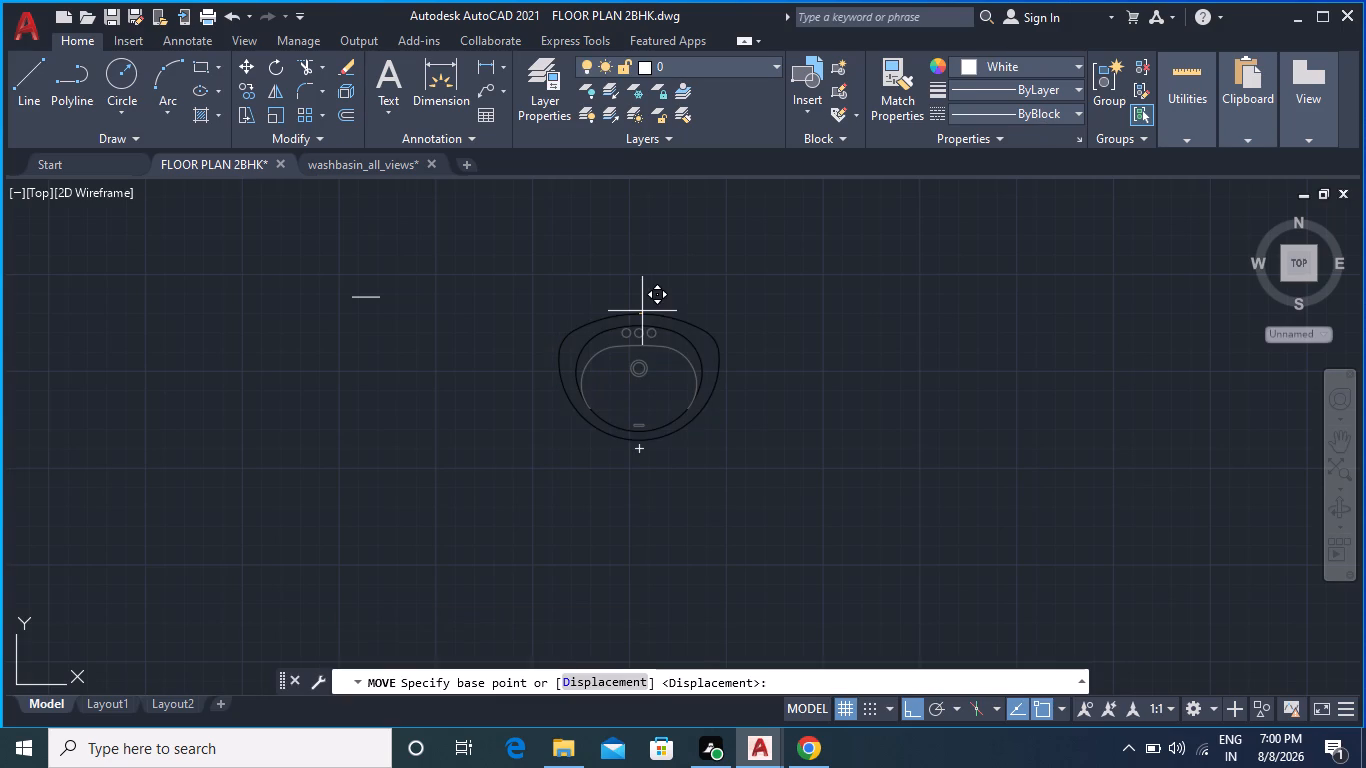
scroll(353, 322, up, 4)
middle_drag(364, 322, 468, 570)
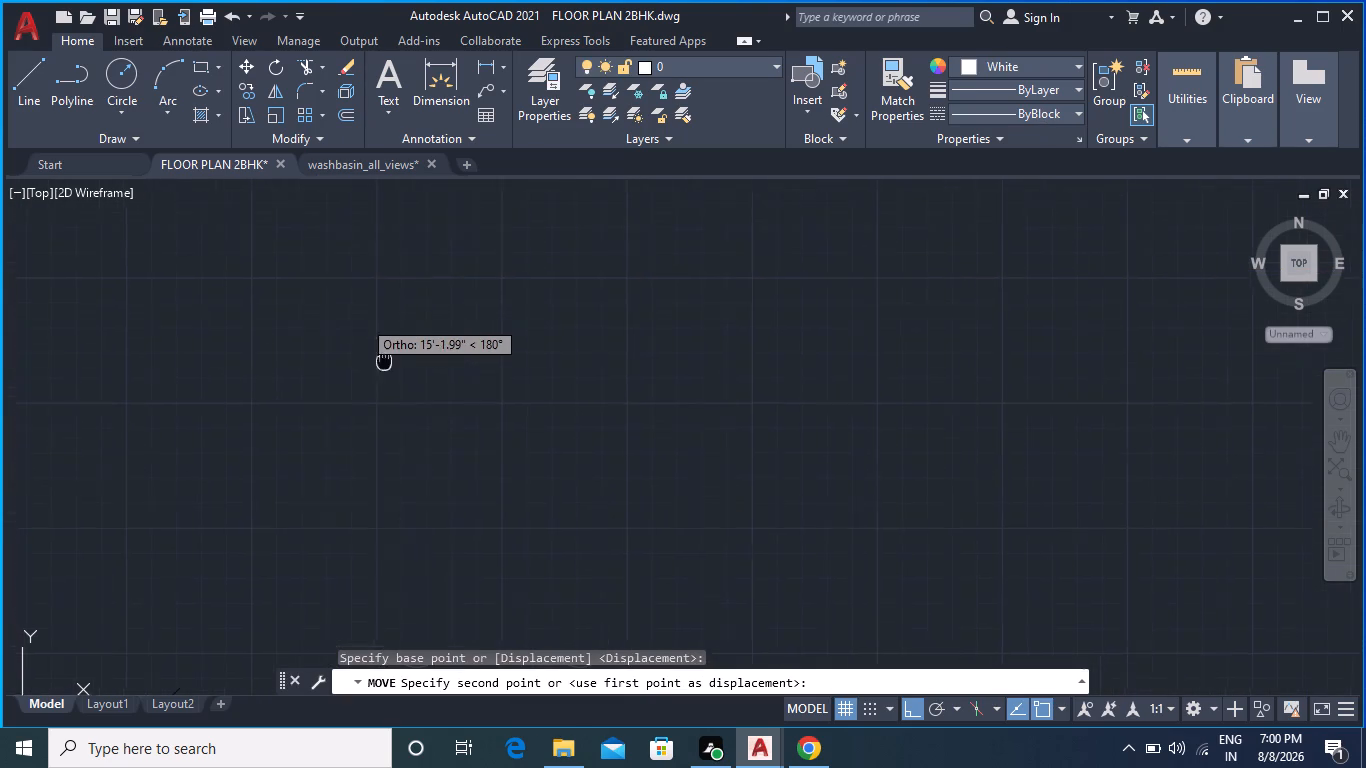
click(523, 413)
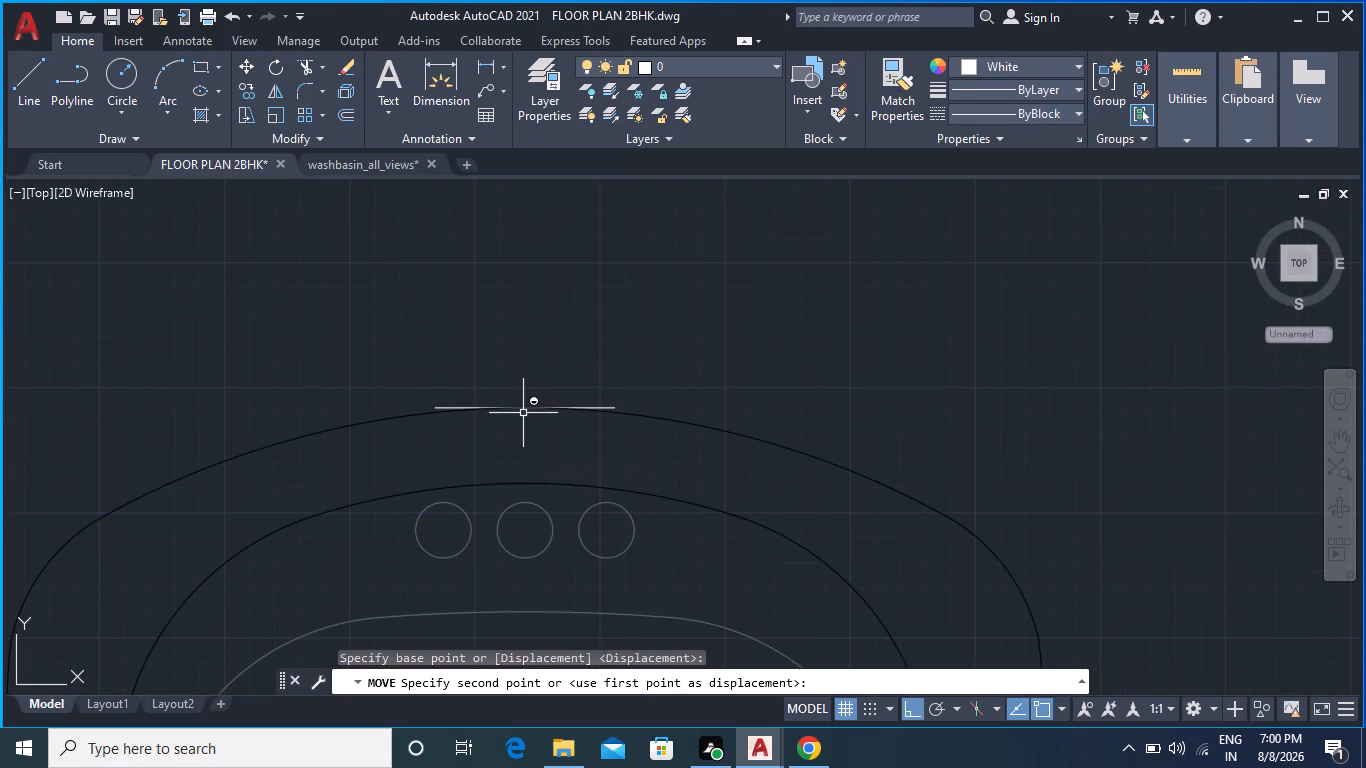
Scale the whole washbasin down freehand to about two-thirds of its size, using the north-west shoulder of its outer rim as base point.
scroll(557, 456, down, 3)
middle_drag(683, 438, 632, 268)
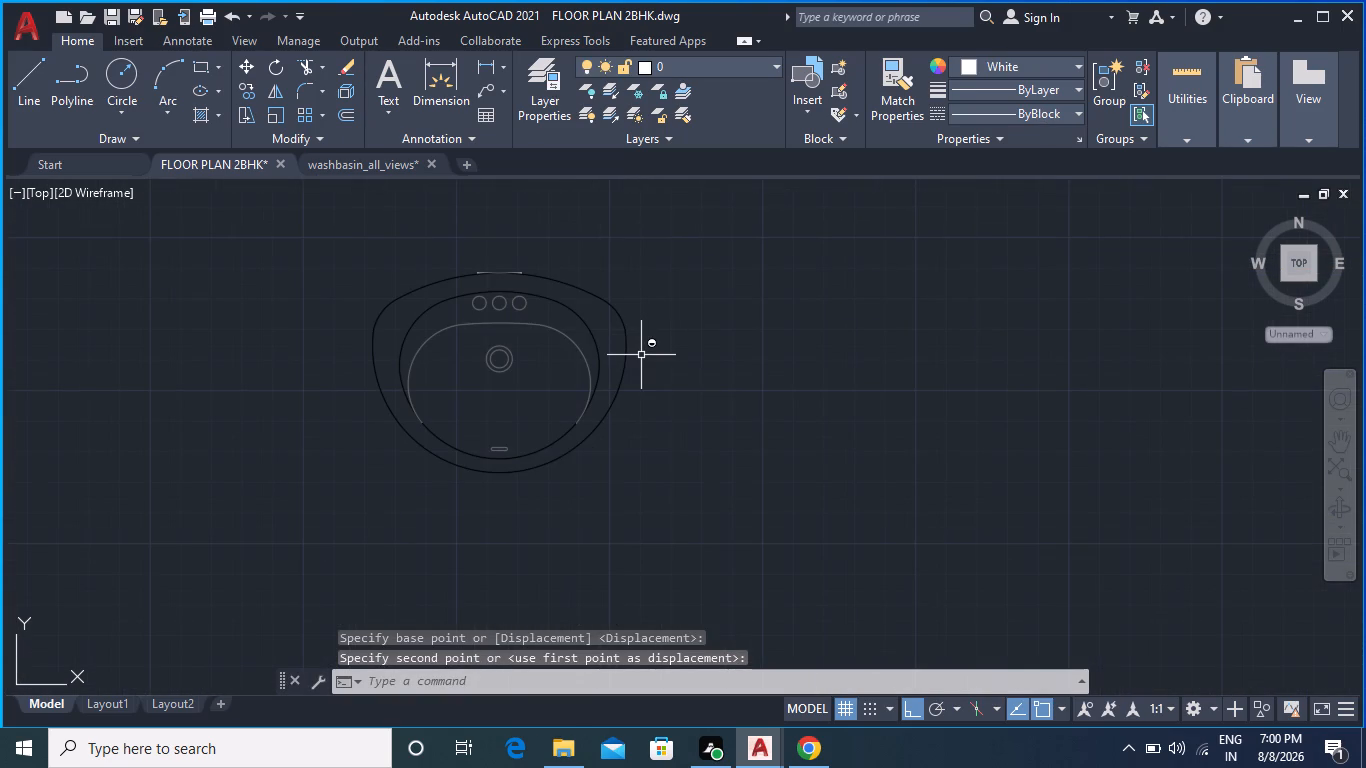
click(743, 509)
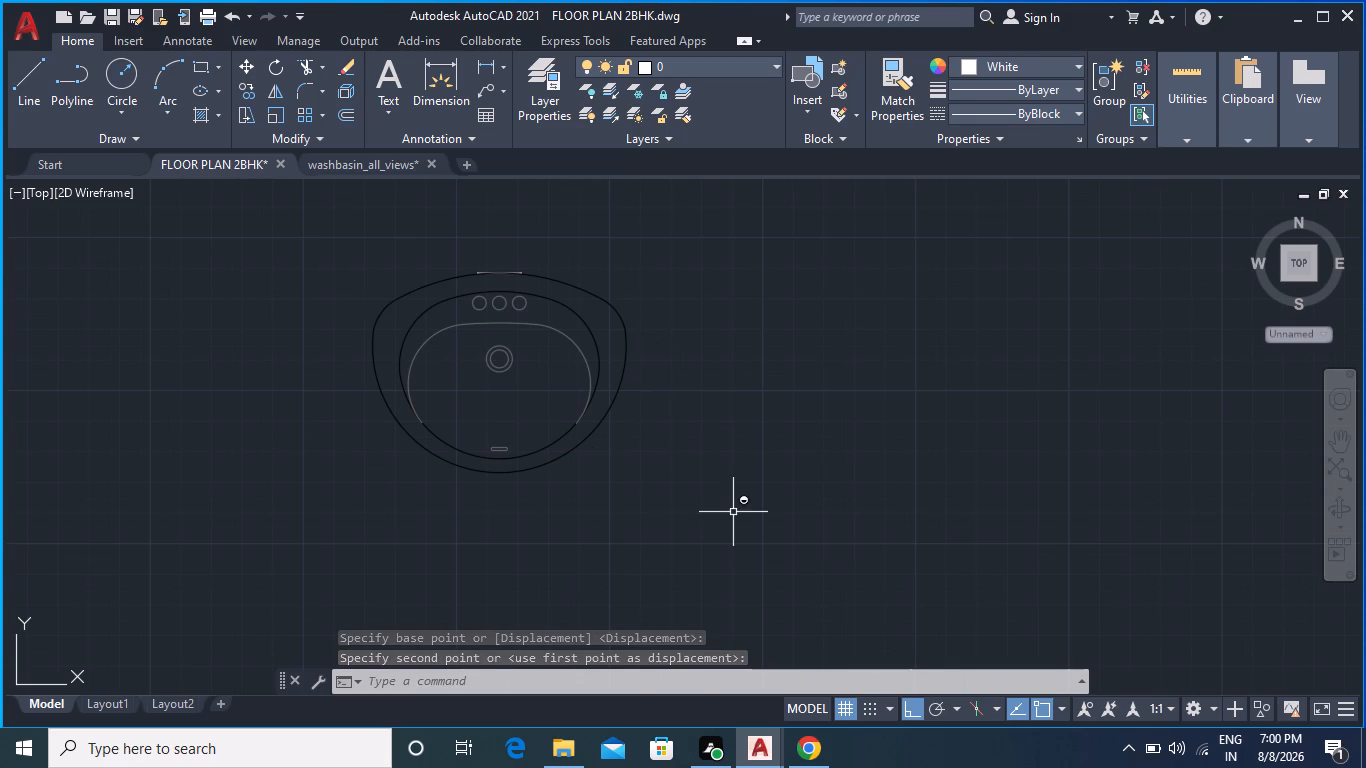
click(268, 290)
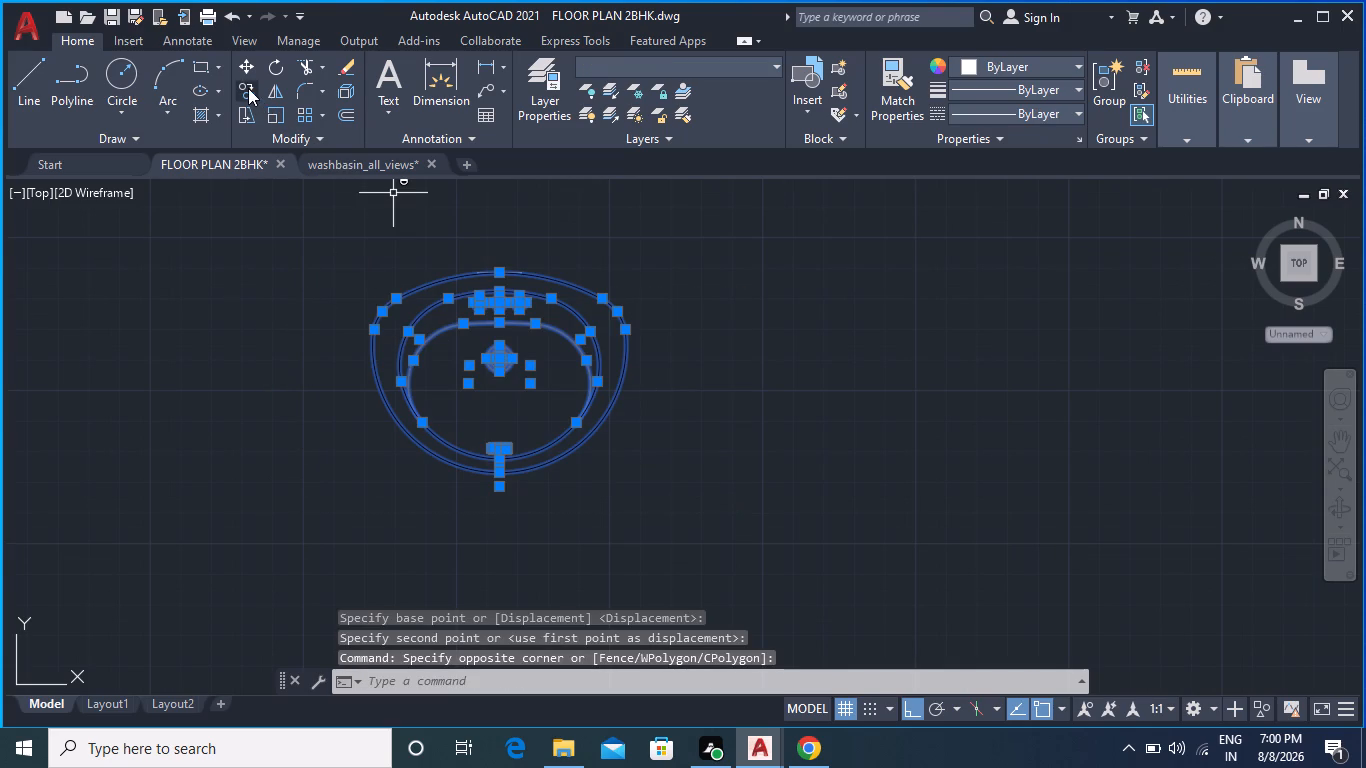
right_click(499, 359)
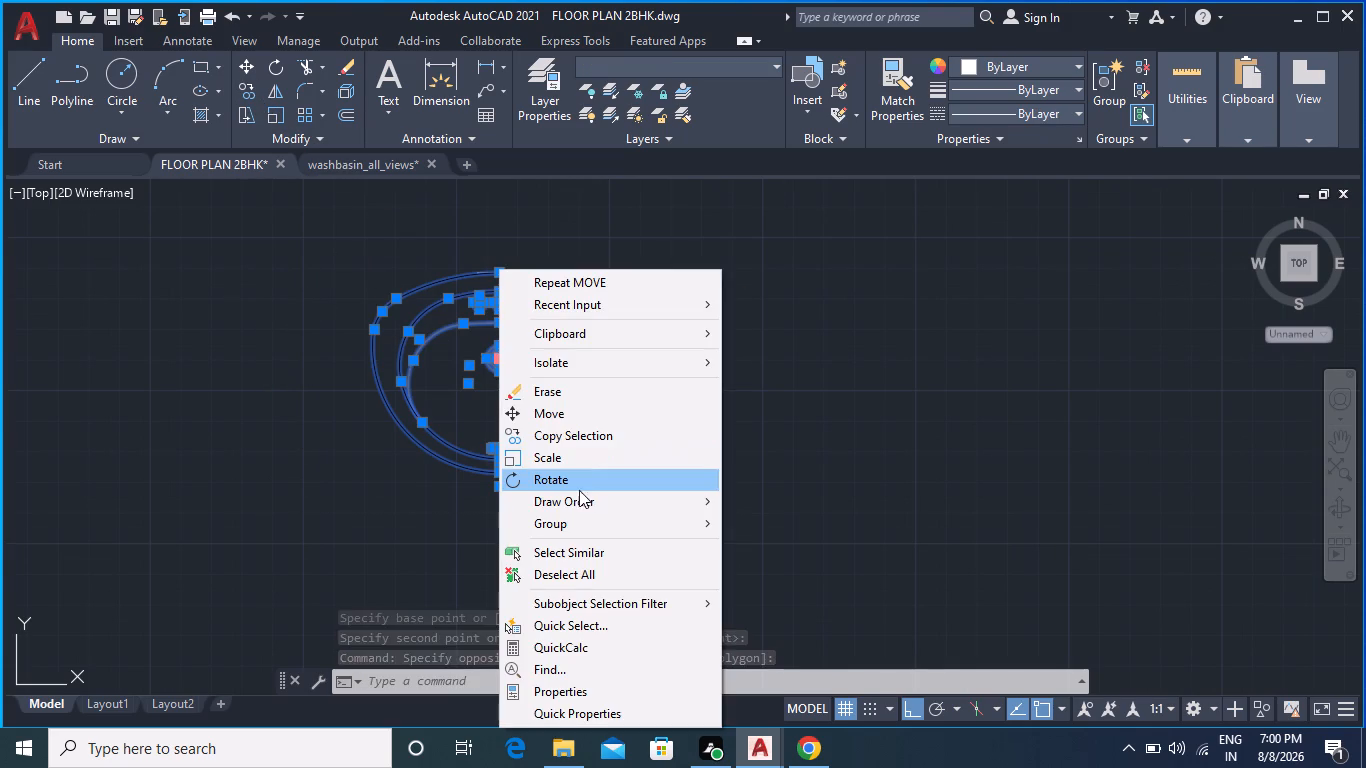
click(566, 456)
scroll(459, 271, up, 2)
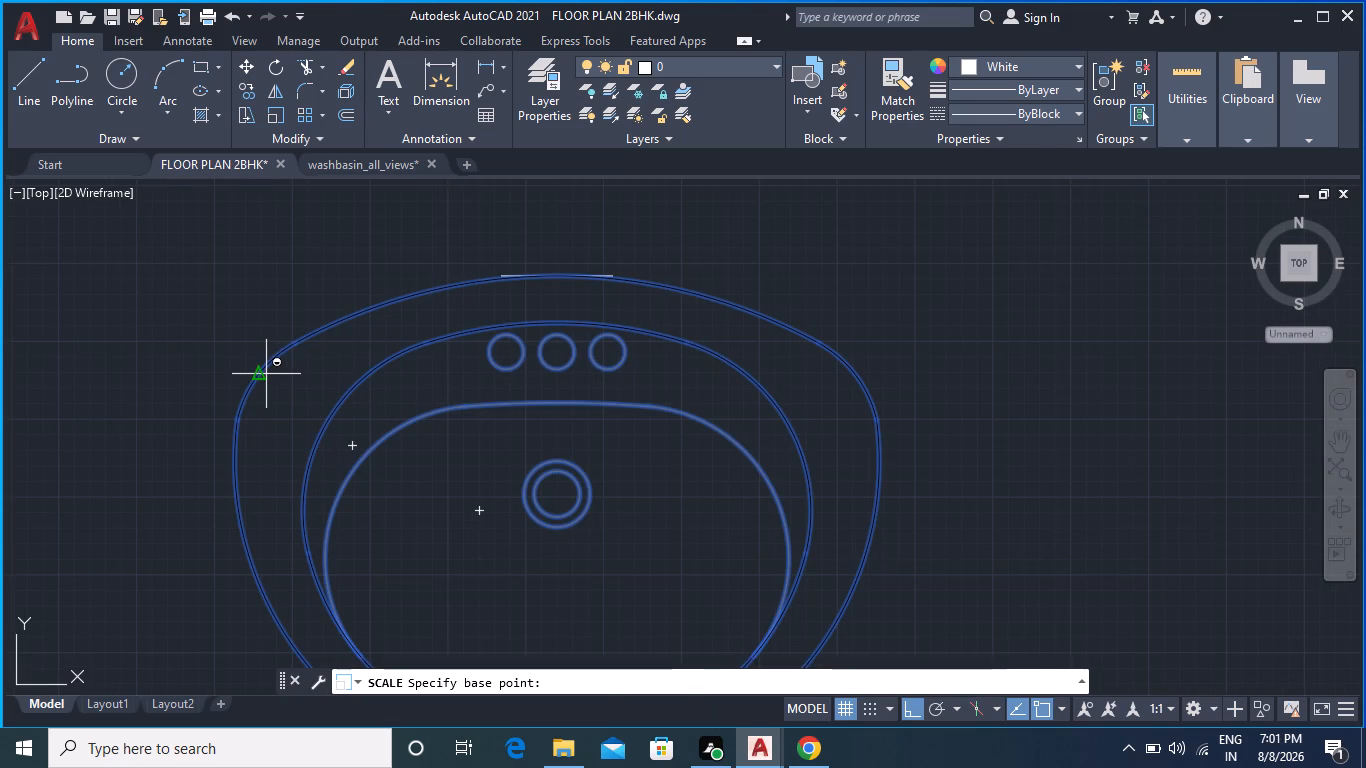
click(266, 374)
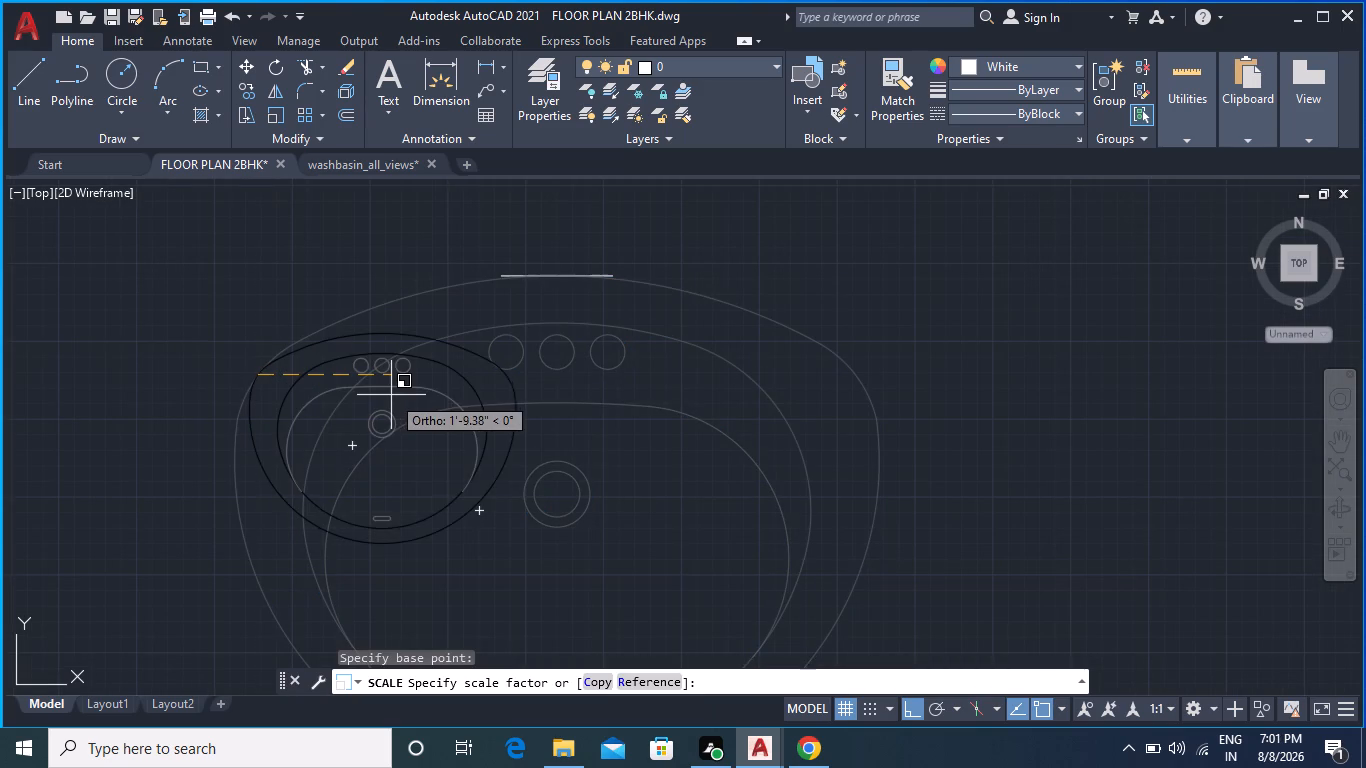
click(468, 418)
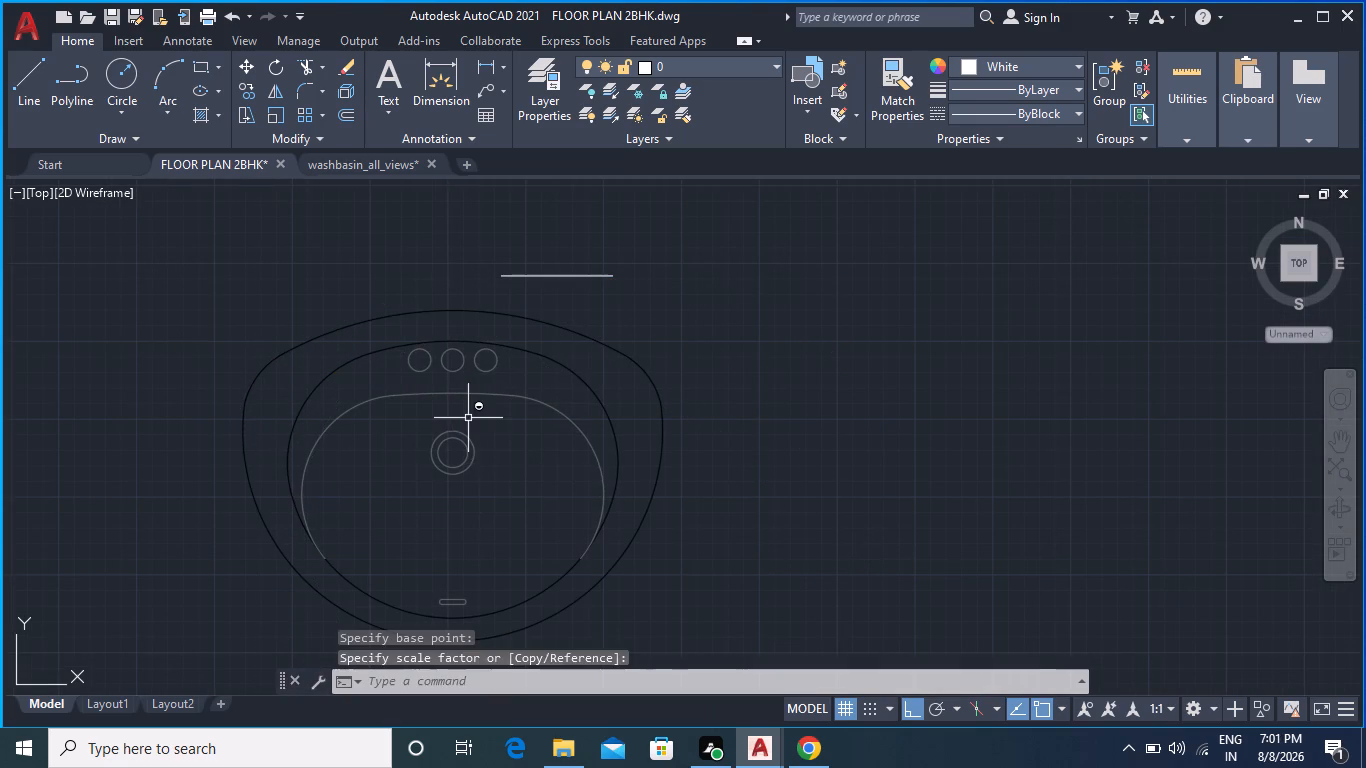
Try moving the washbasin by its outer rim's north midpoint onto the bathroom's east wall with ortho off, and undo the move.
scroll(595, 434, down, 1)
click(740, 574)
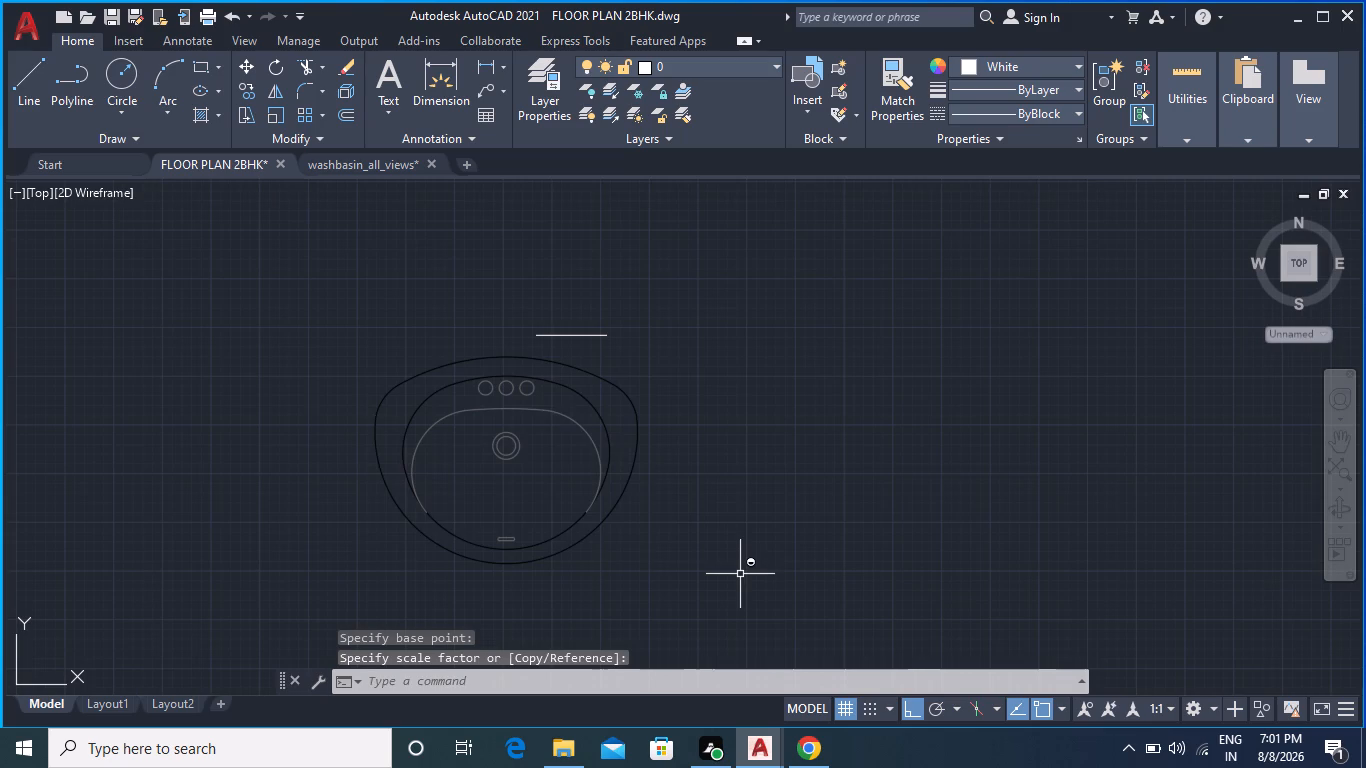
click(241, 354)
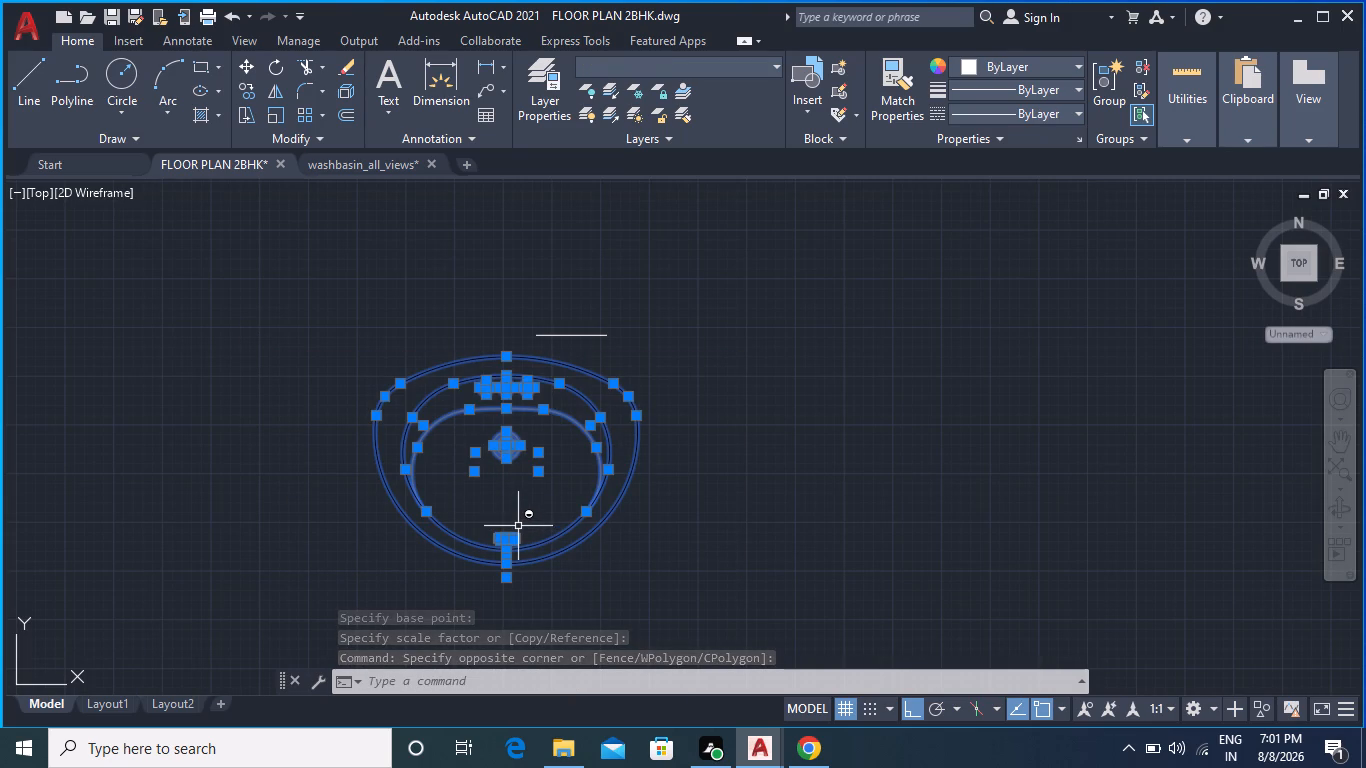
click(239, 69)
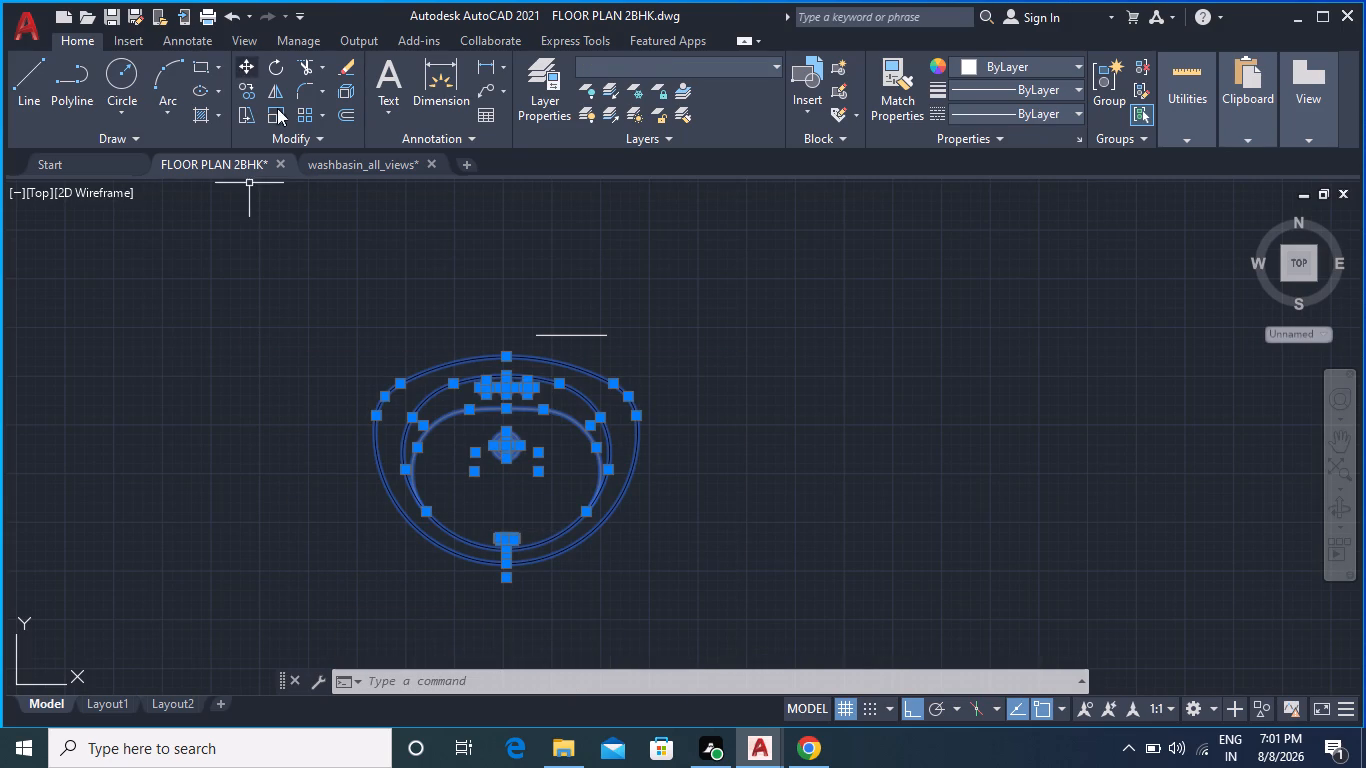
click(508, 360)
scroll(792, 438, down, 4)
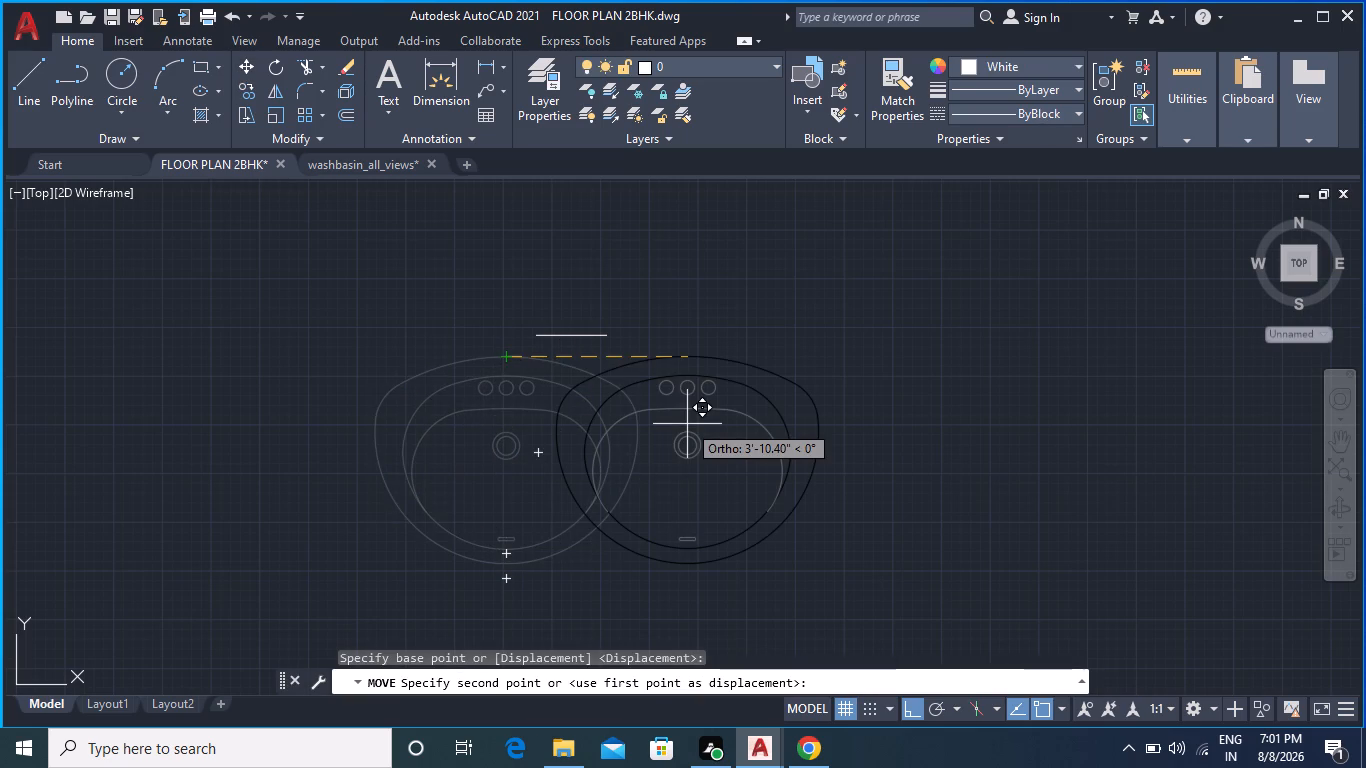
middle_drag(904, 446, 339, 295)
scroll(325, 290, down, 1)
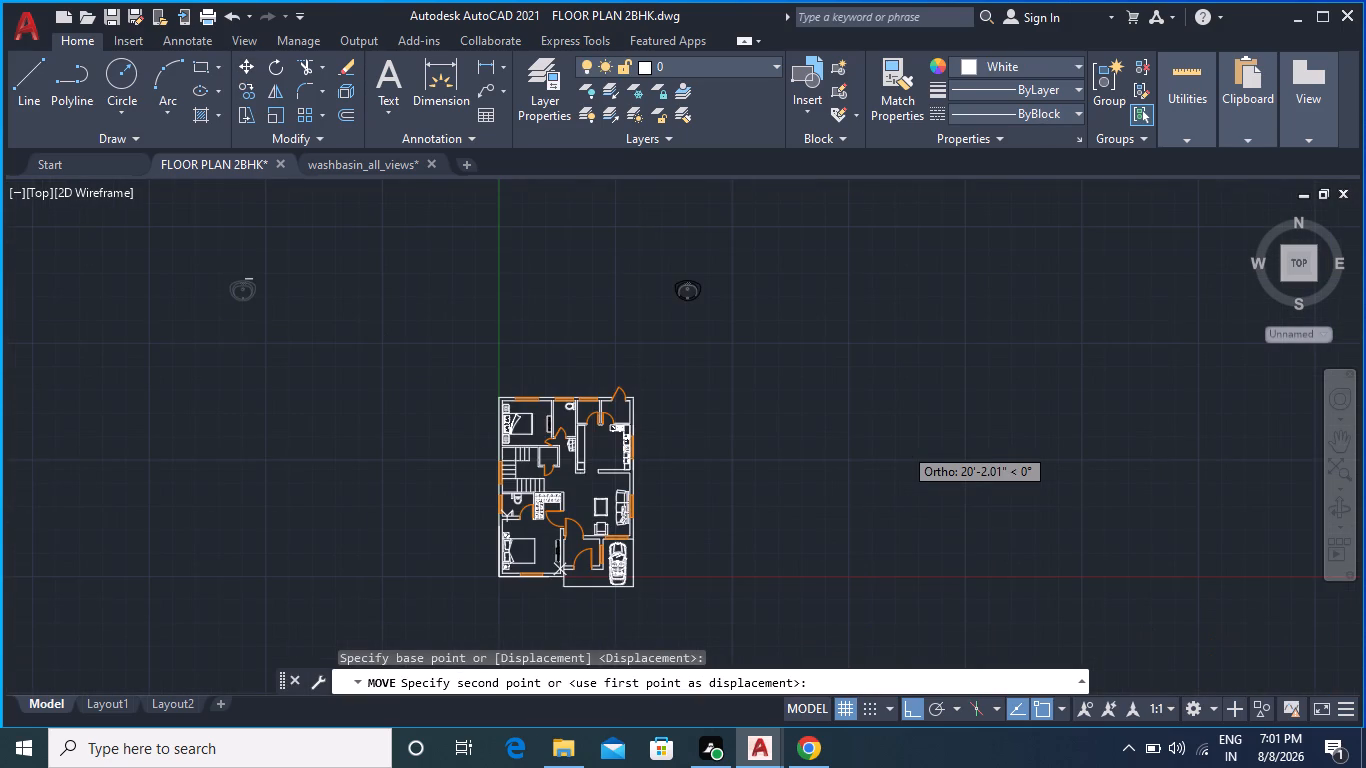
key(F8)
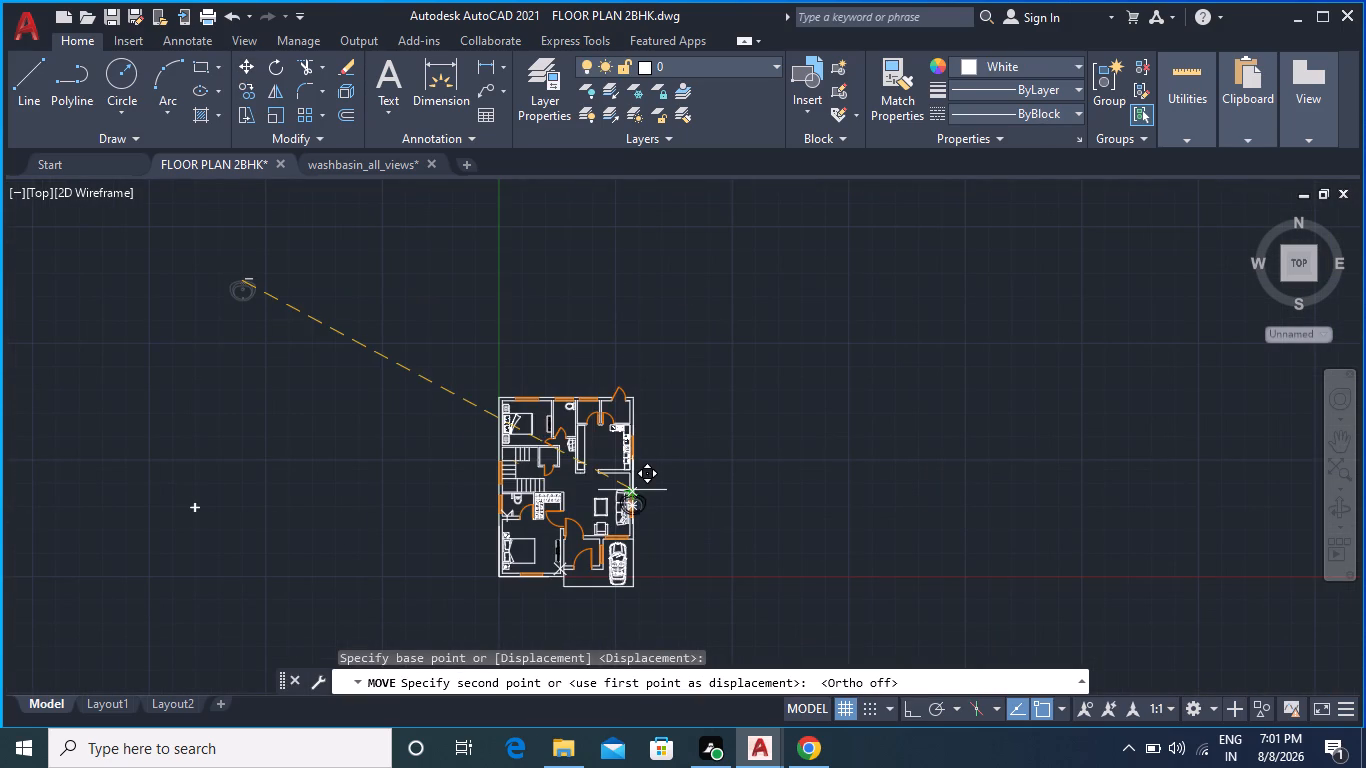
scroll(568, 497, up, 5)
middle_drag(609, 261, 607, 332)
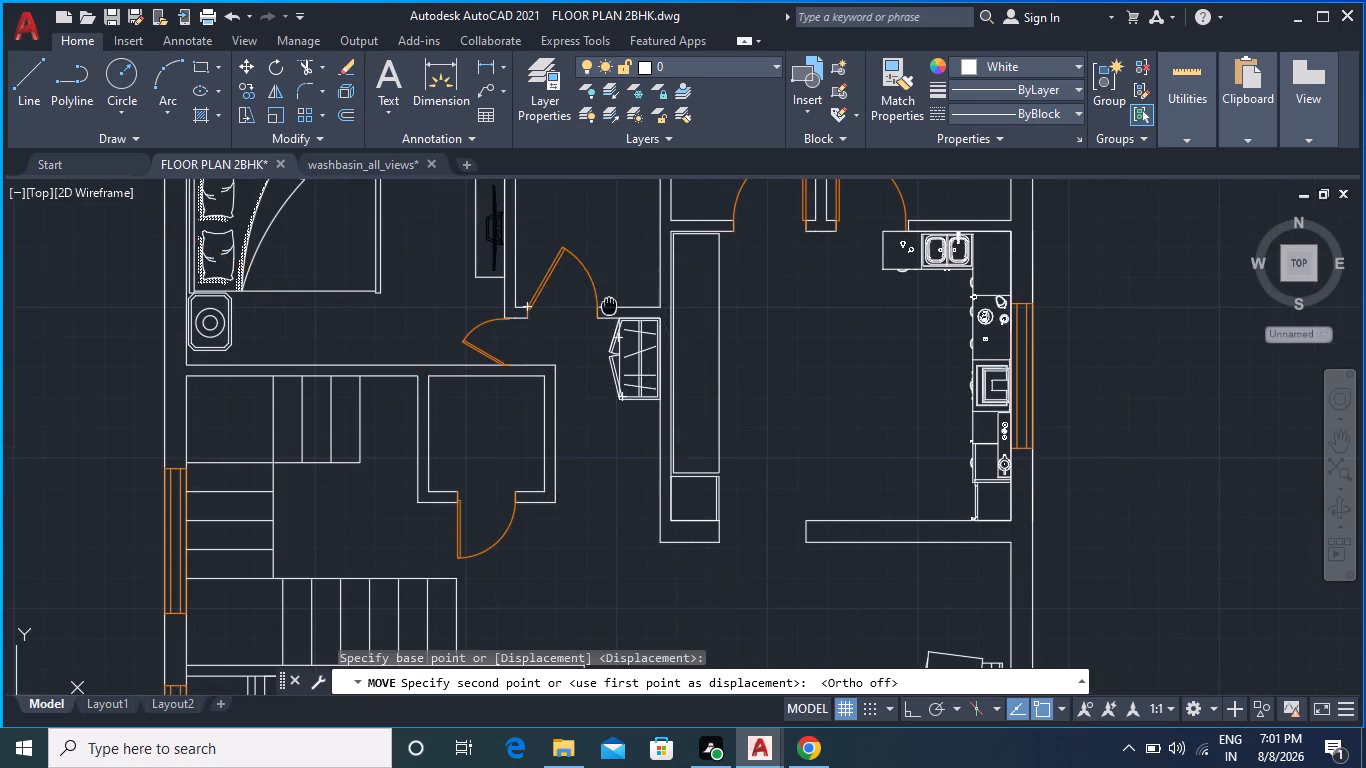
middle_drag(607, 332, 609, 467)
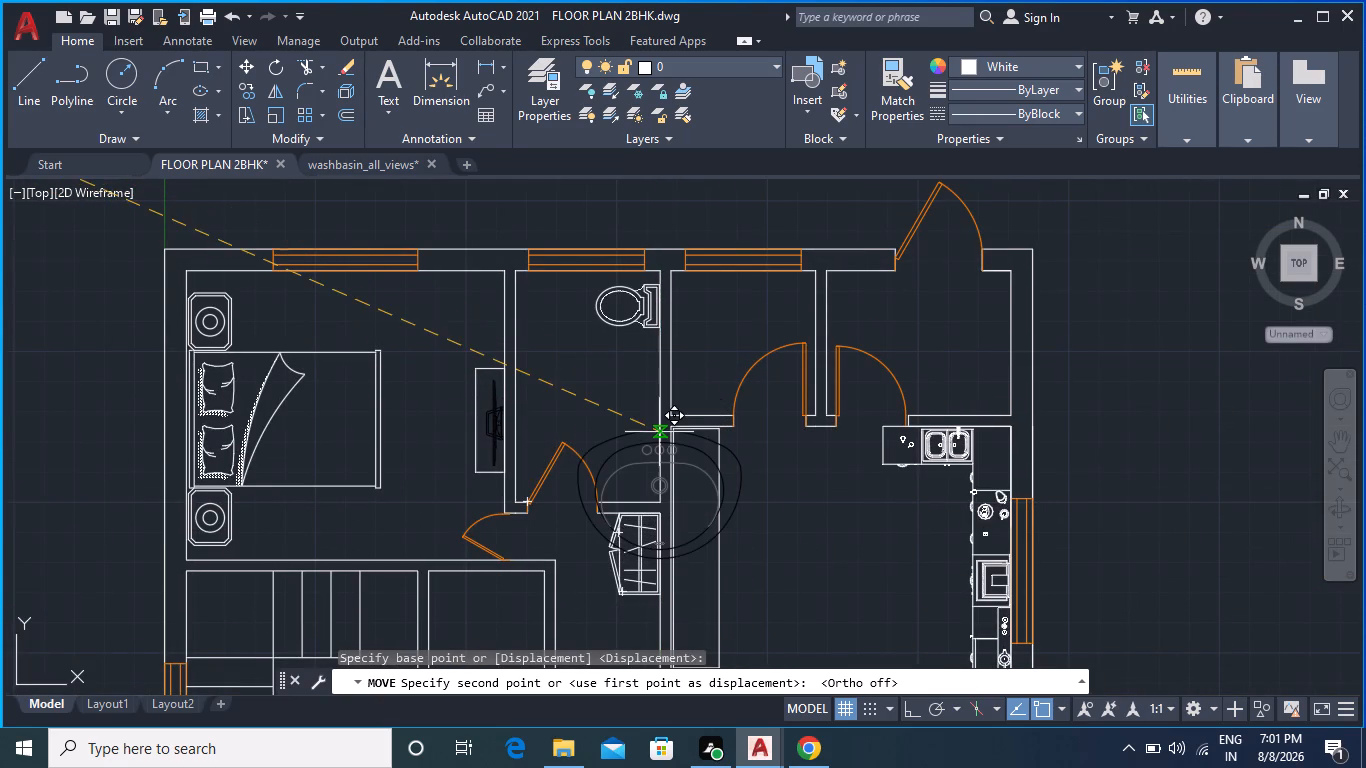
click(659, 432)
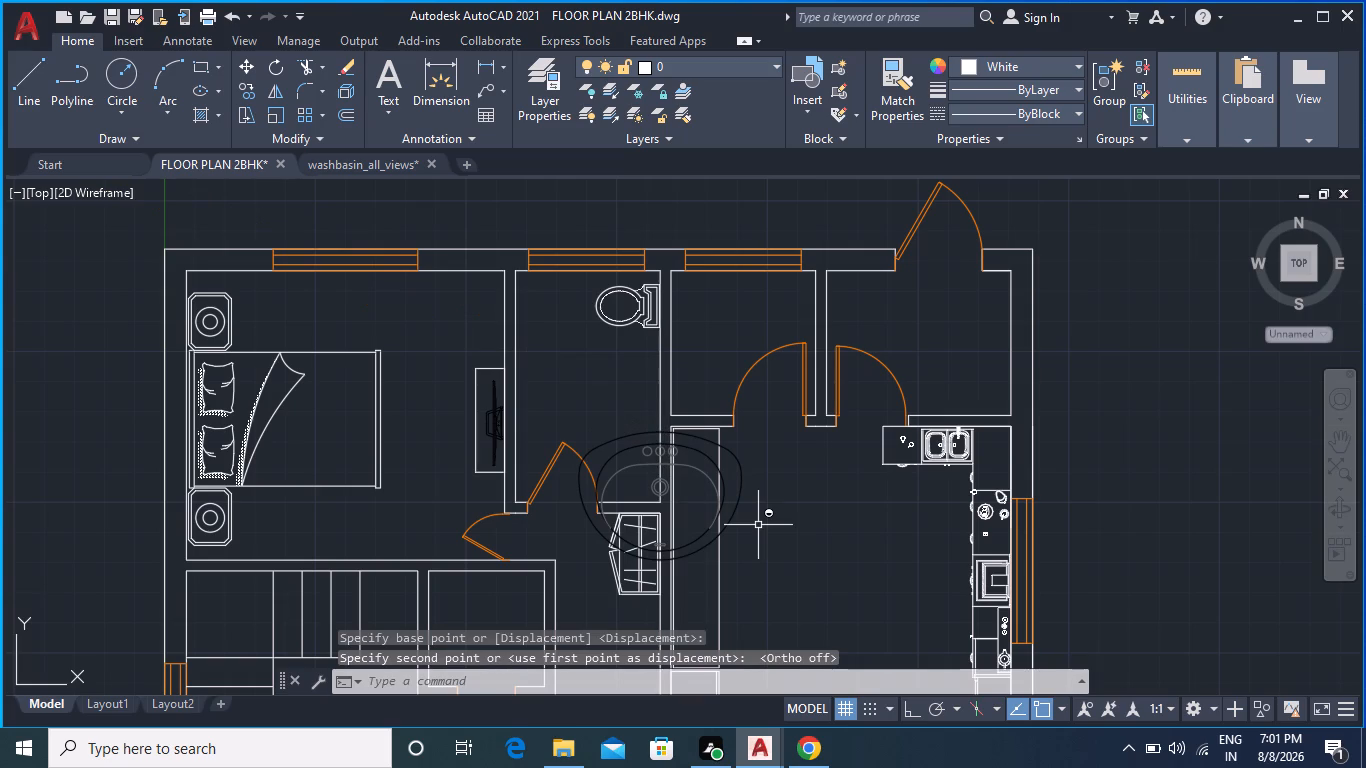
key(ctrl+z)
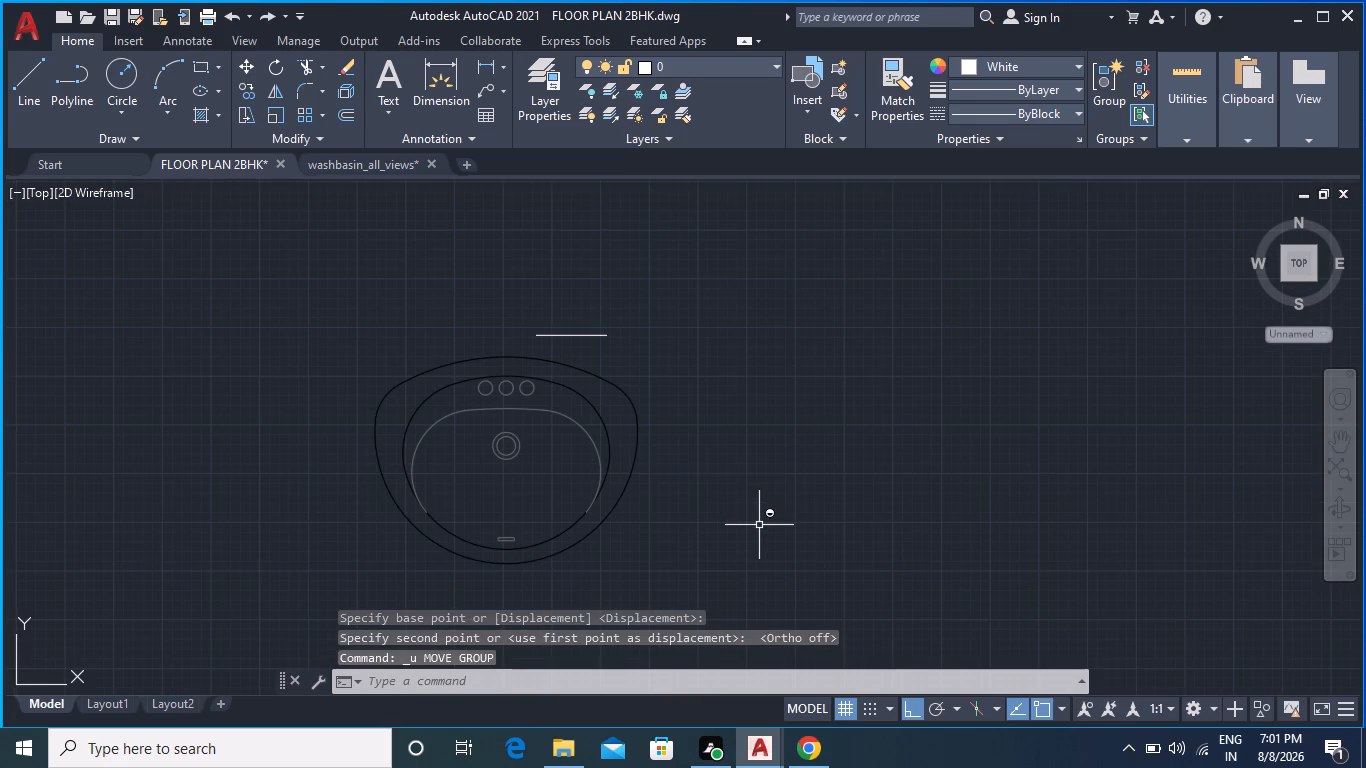
Group all the objects of the washbasin north-west of the house.
click(737, 565)
click(273, 356)
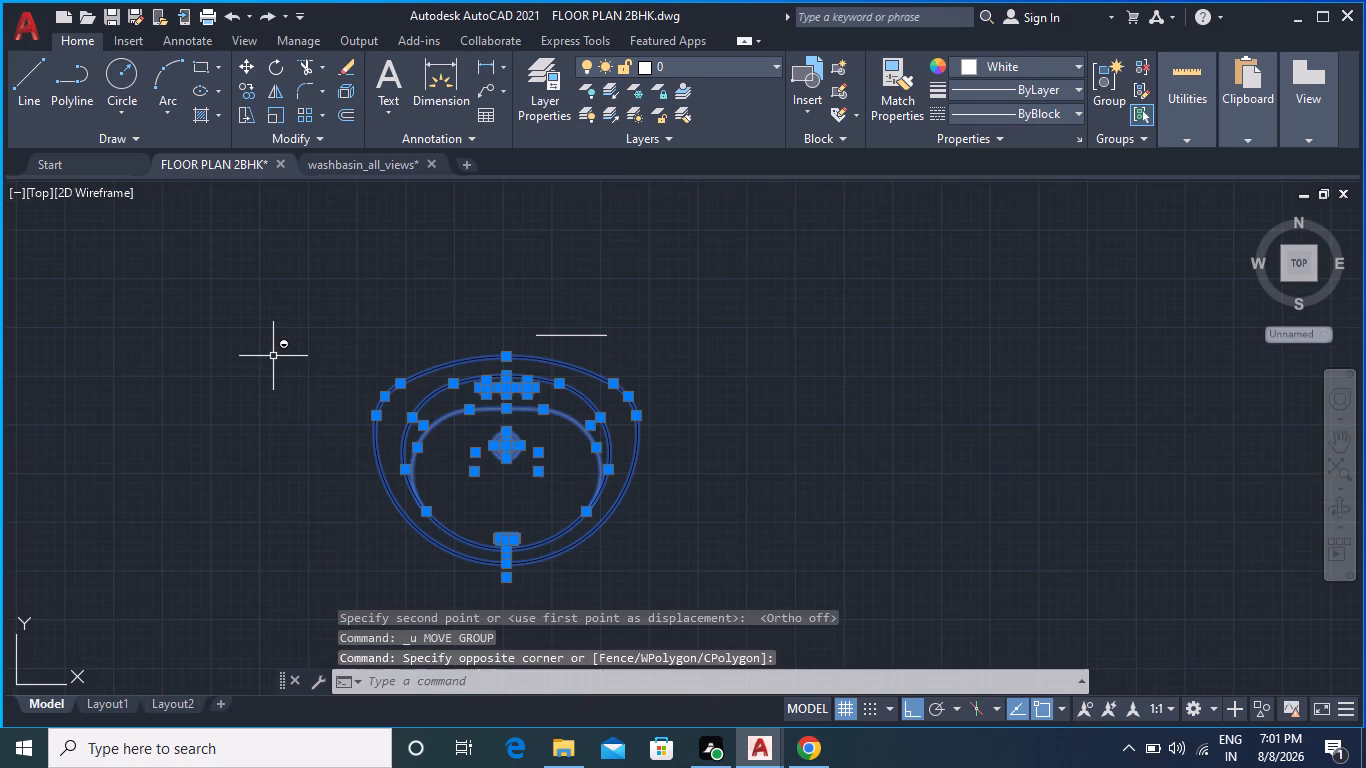
right_click(499, 385)
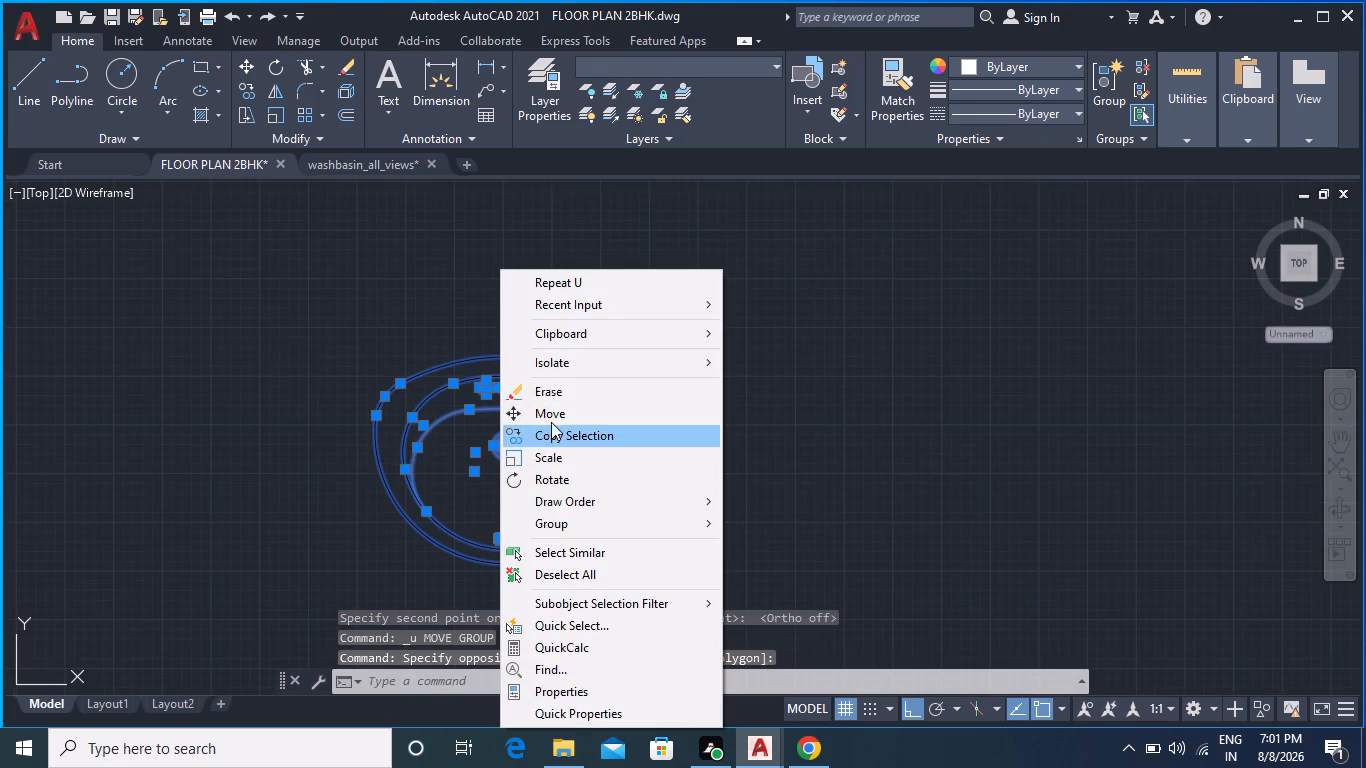
click(559, 515)
click(755, 524)
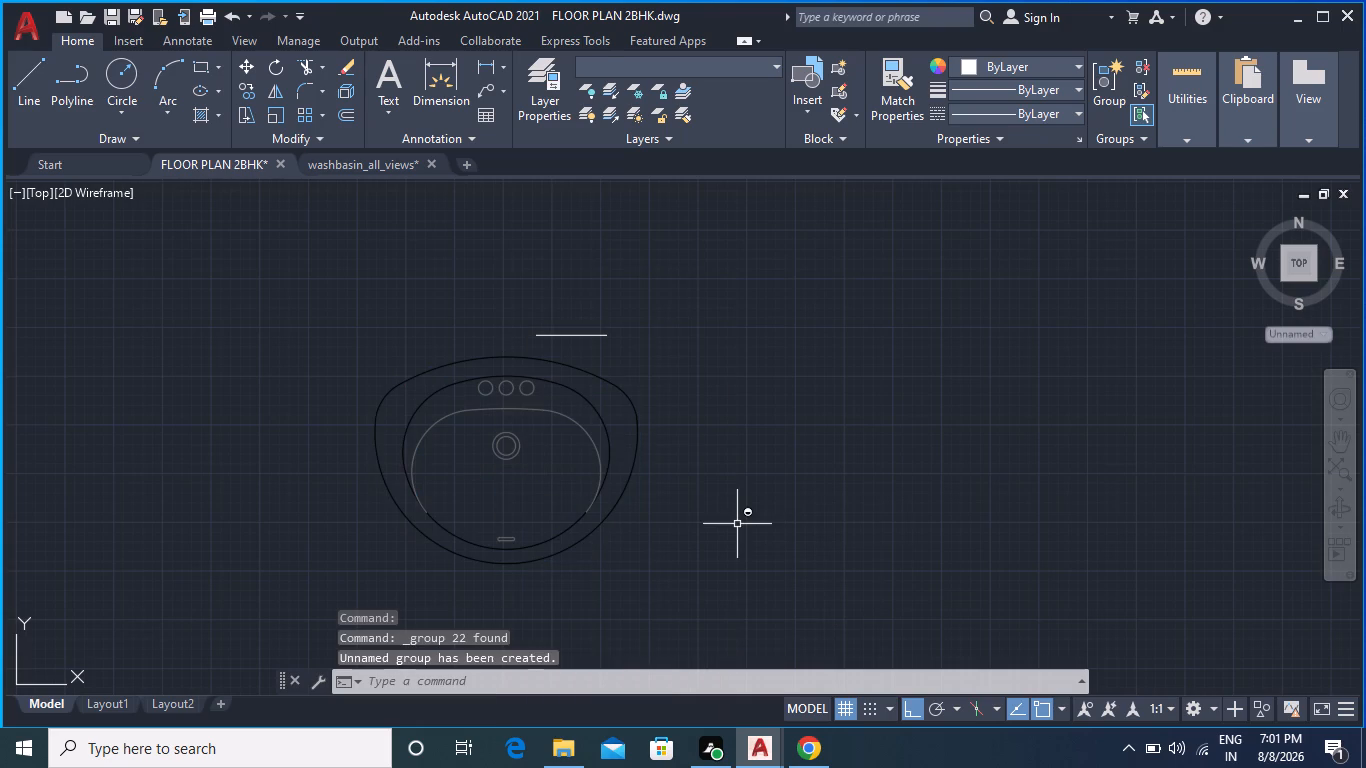
Scale the grouped washbasin down freehand to about half its size, using its outer rim's north midpoint as base point.
click(706, 540)
click(302, 363)
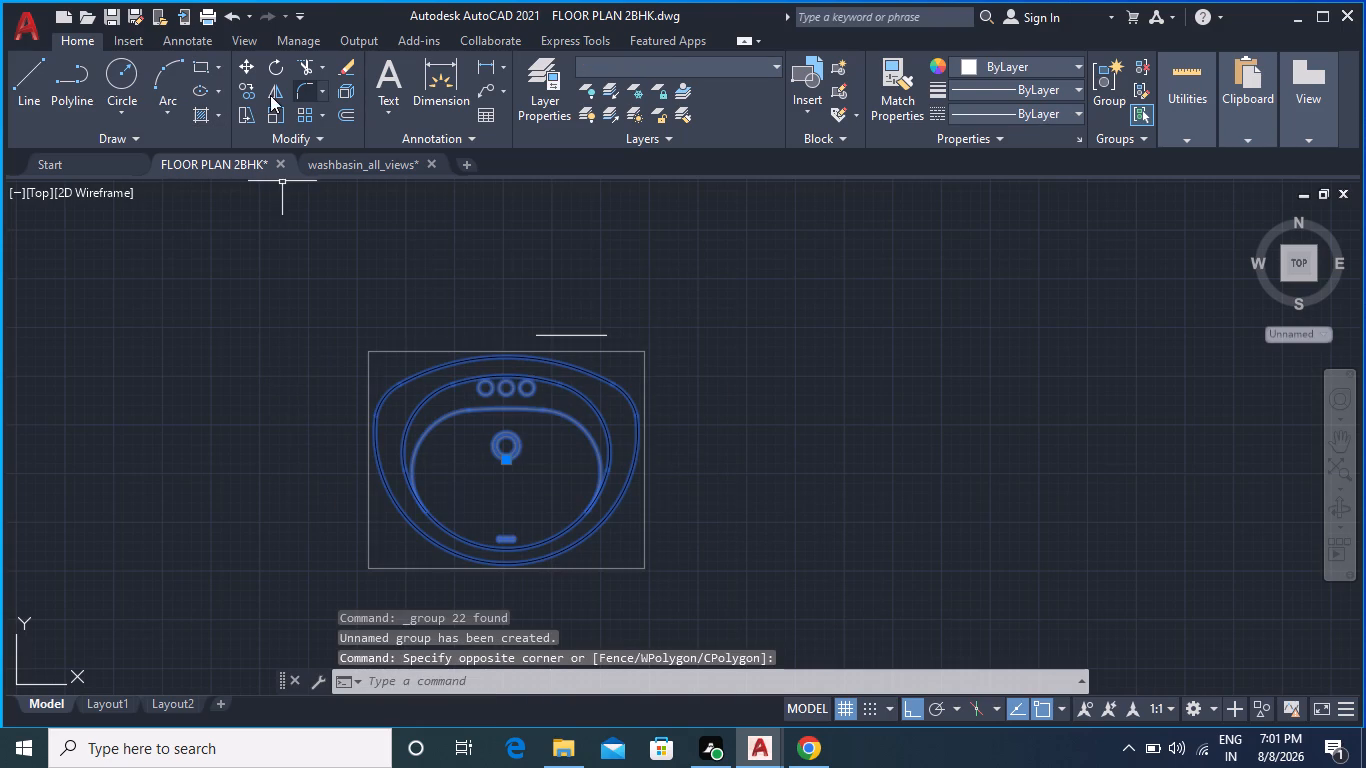
right_click(510, 404)
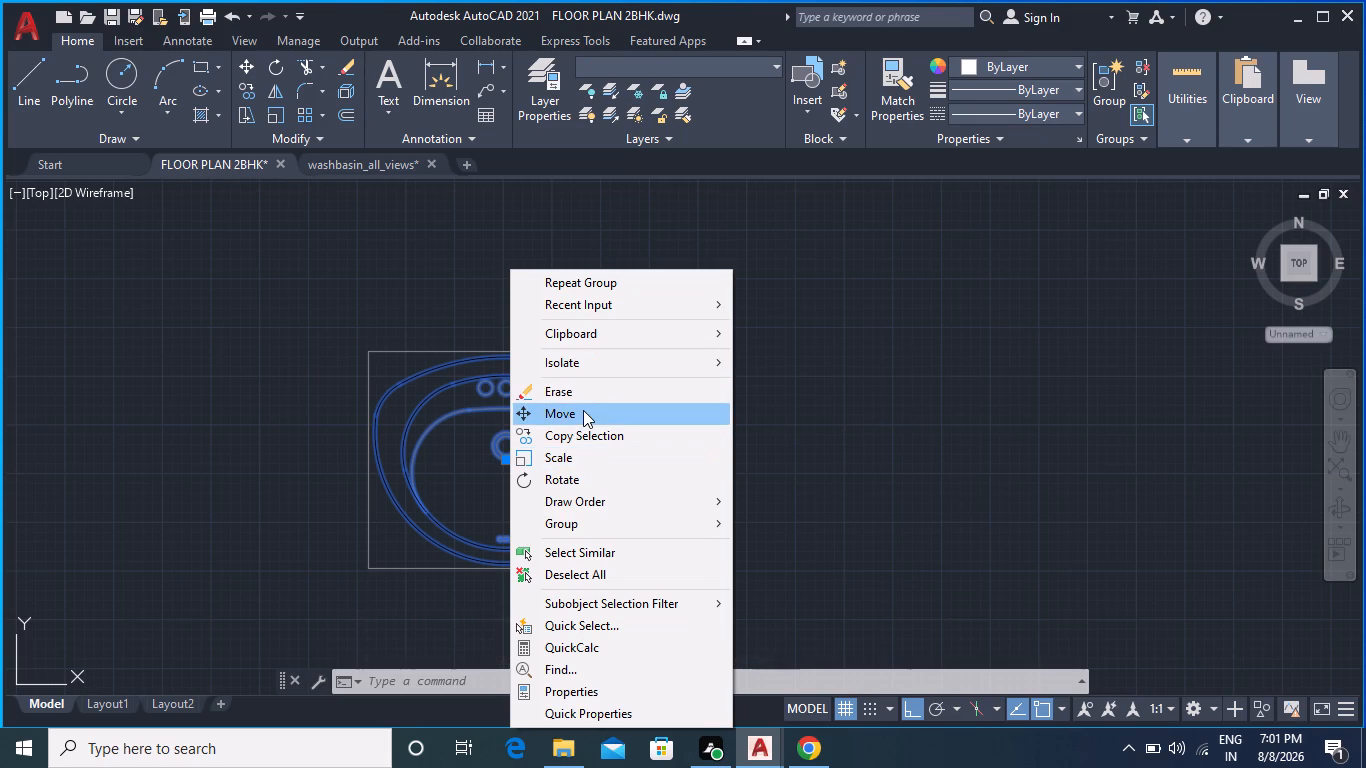
click(584, 459)
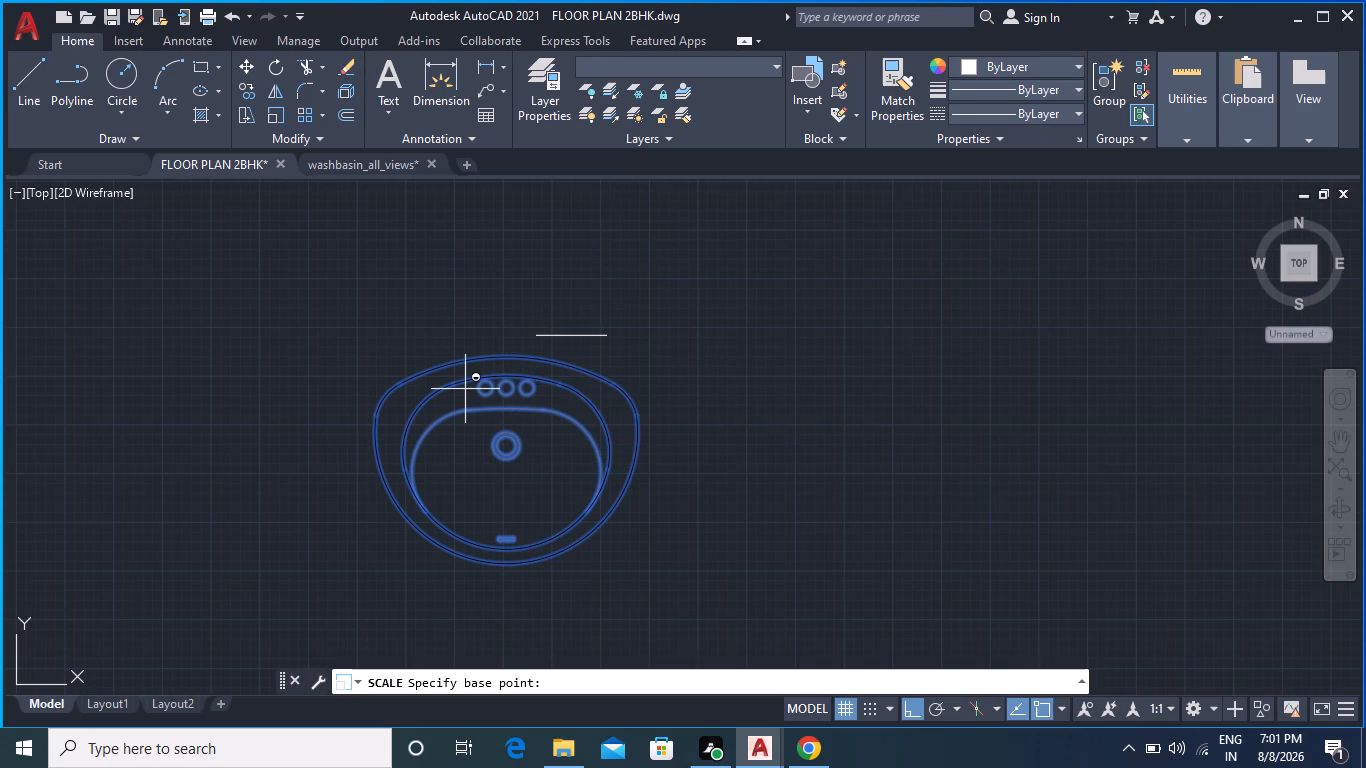
click(505, 356)
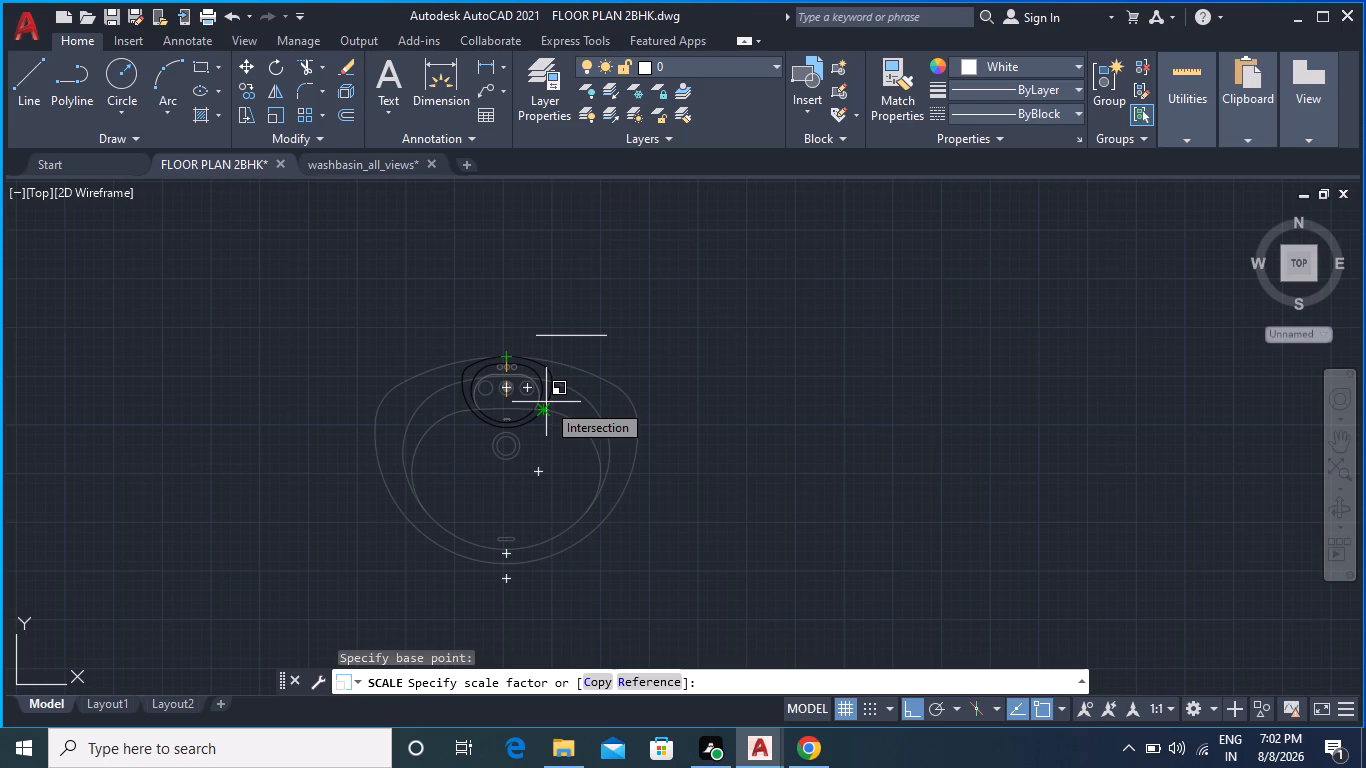
click(546, 402)
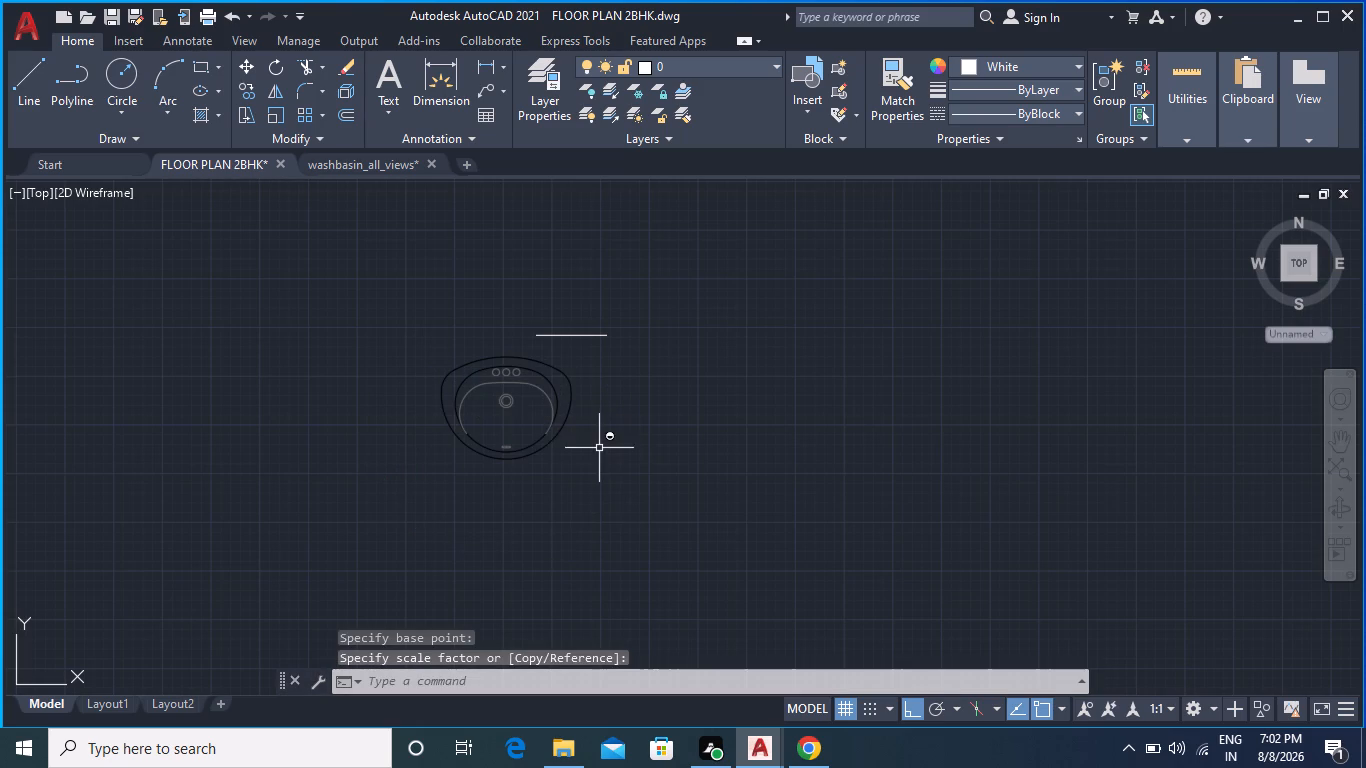
Scale the washbasin group down again freehand to about three-quarters of its size, from its outer rim's north midpoint.
click(498, 373)
right_click(513, 374)
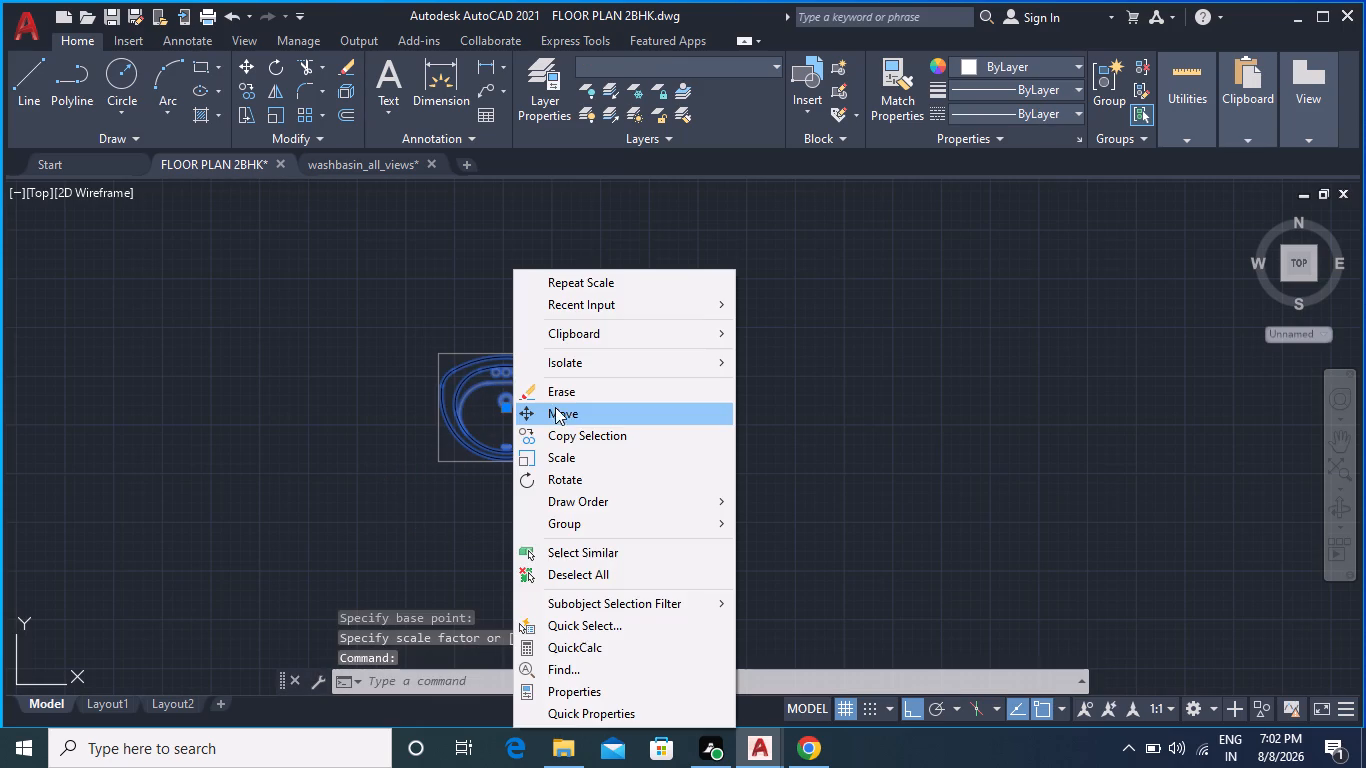
click(577, 452)
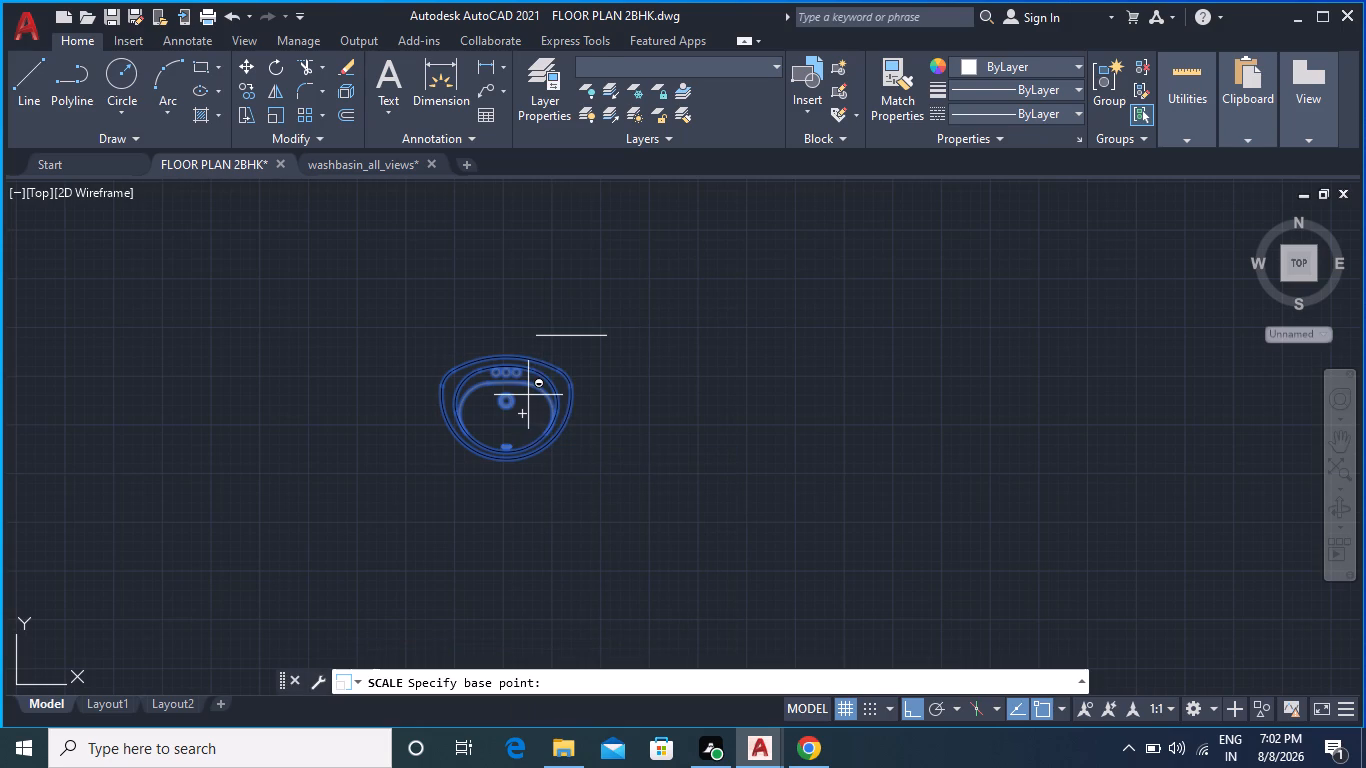
click(508, 358)
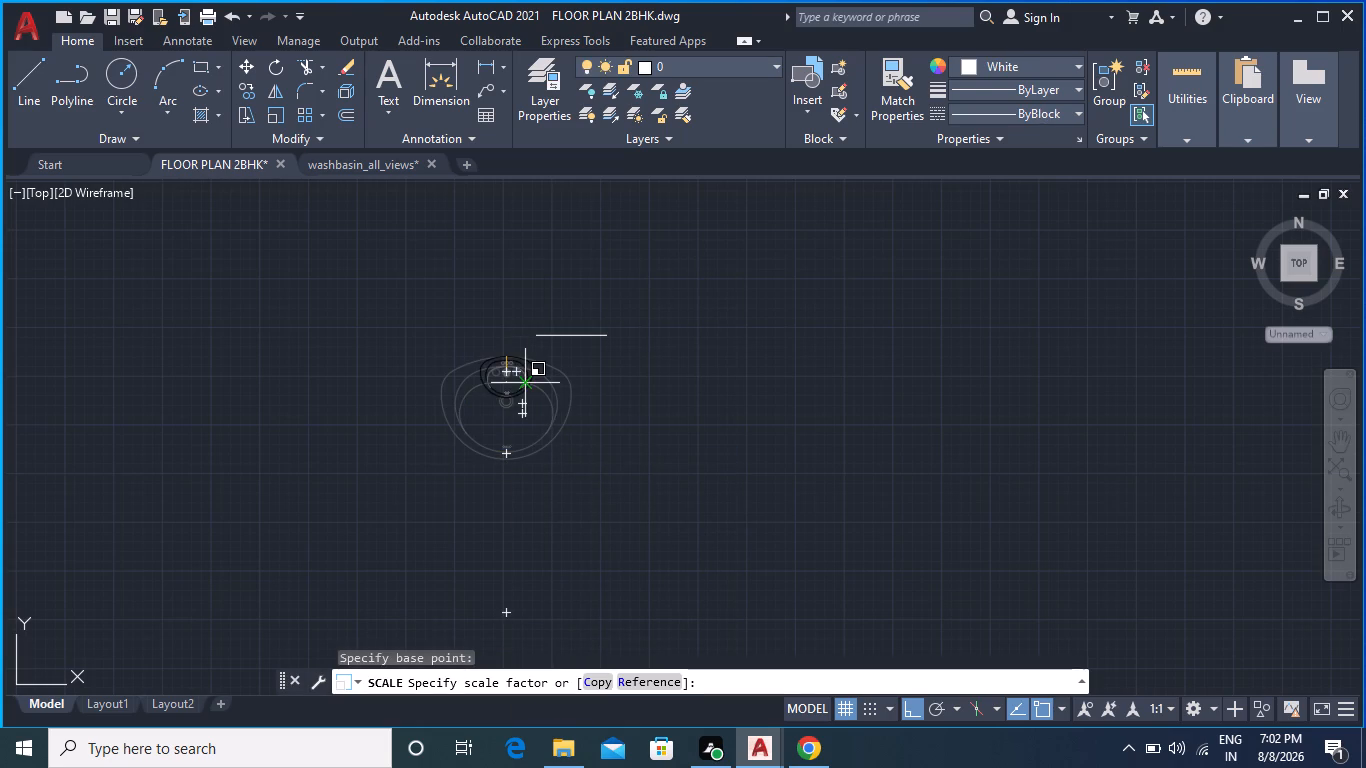
click(537, 396)
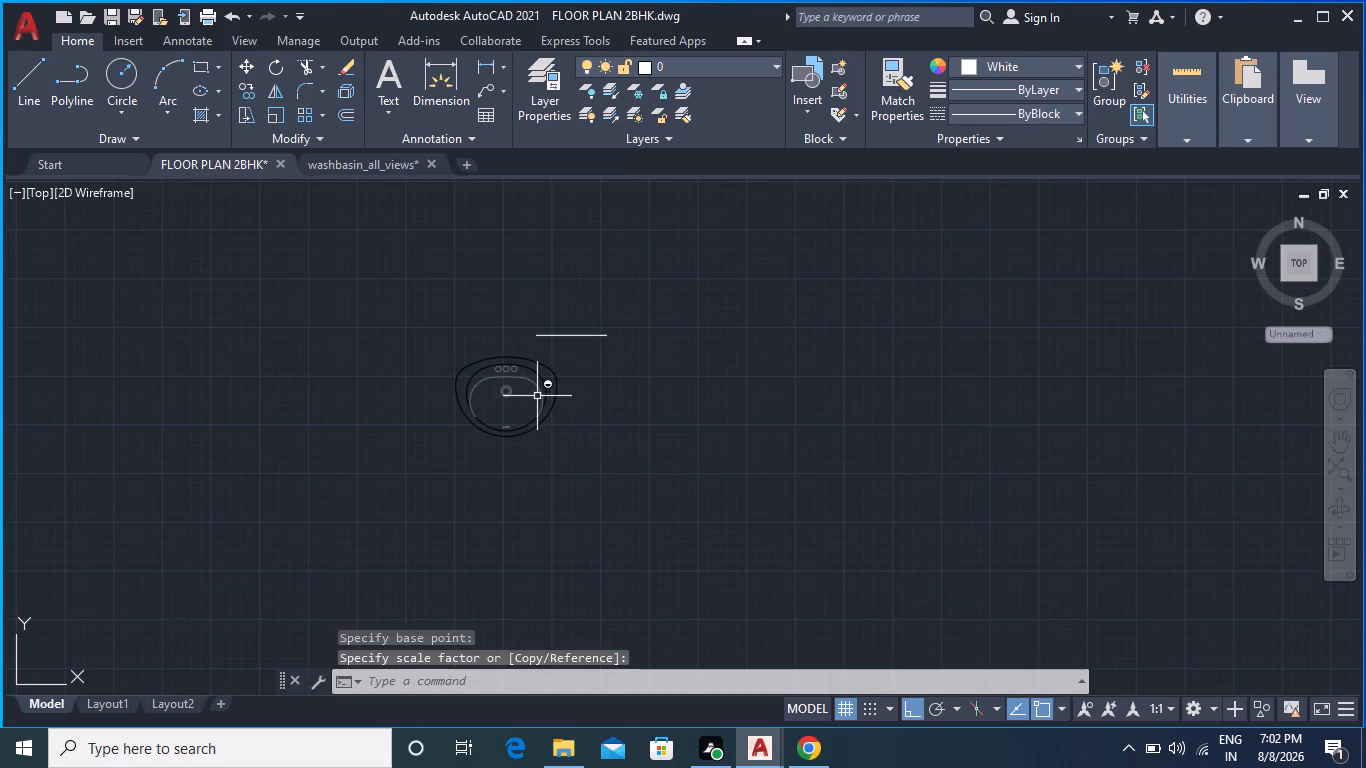
Move the washbasin group by its outer rim's north midpoint onto the inner face of the bathroom's east wall, with ortho off.
click(625, 471)
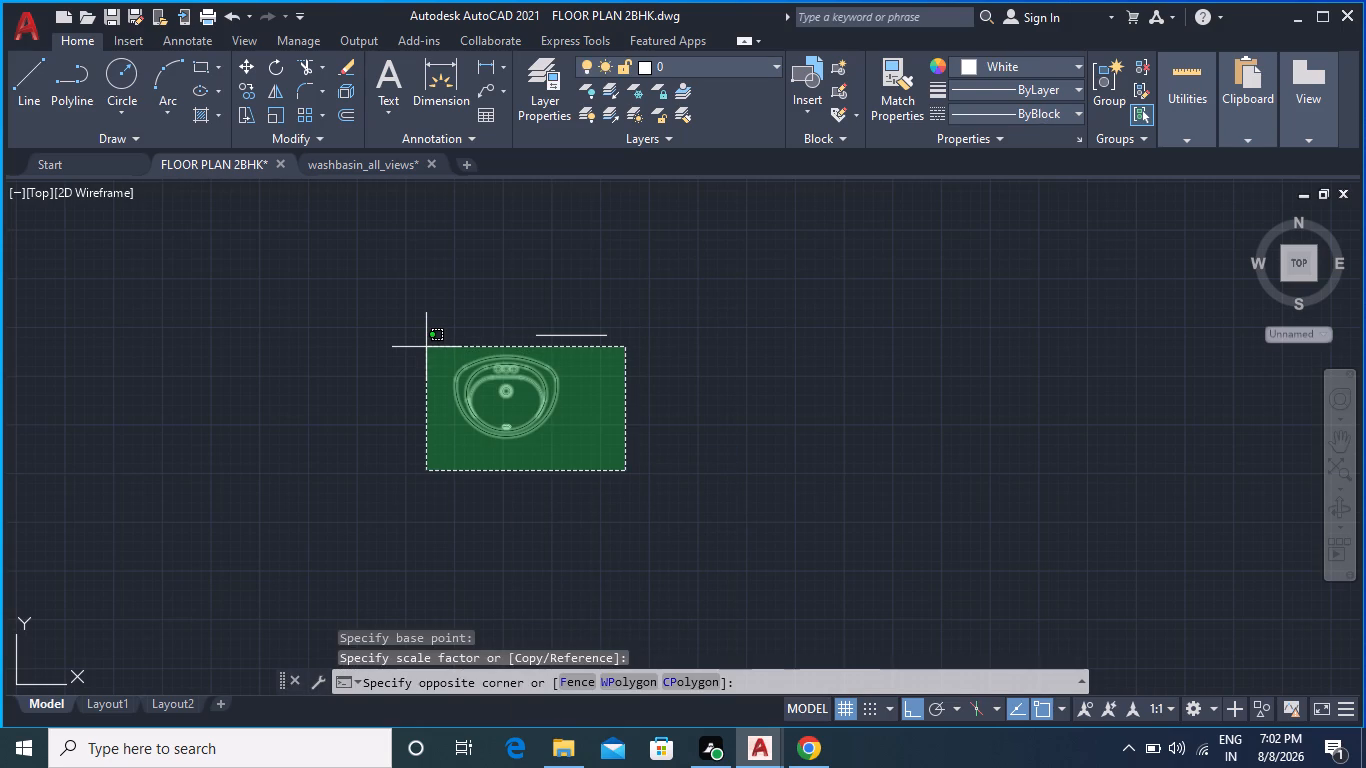
click(426, 347)
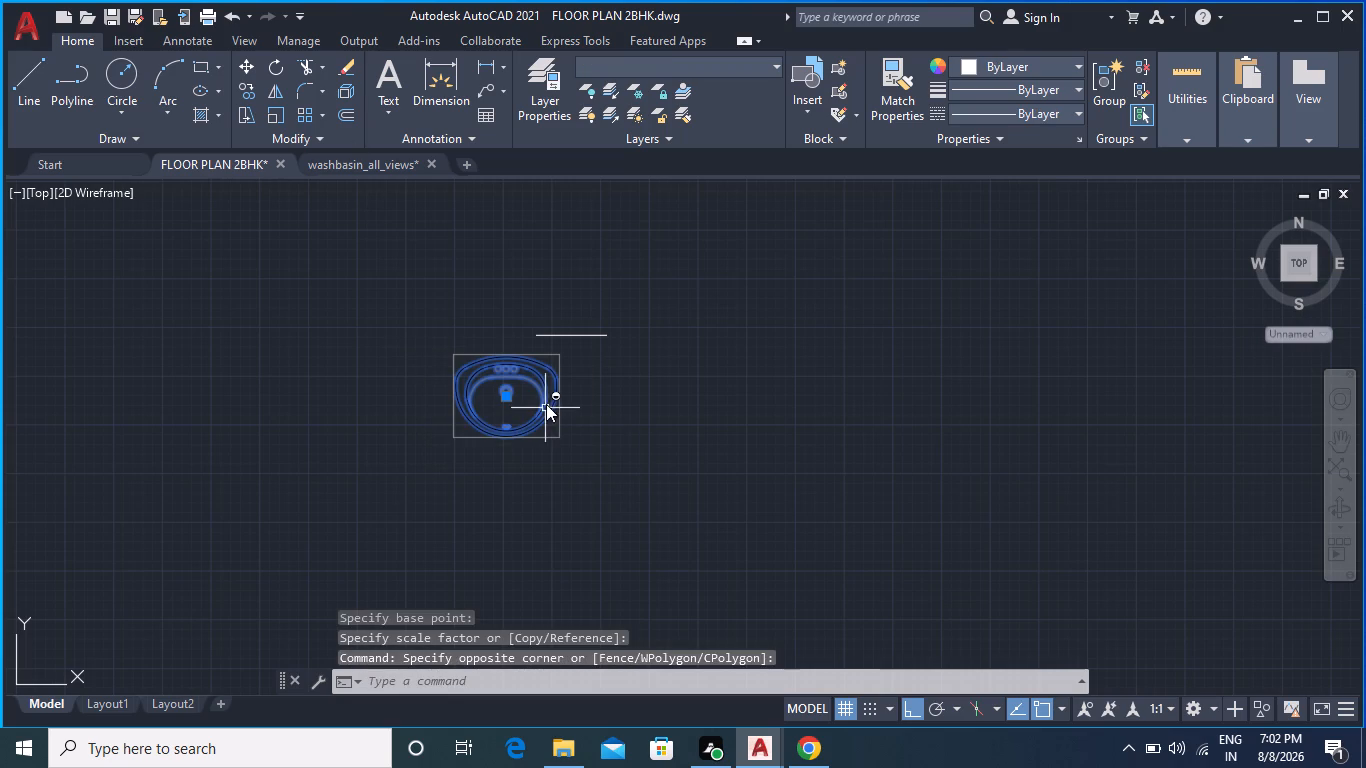
click(246, 67)
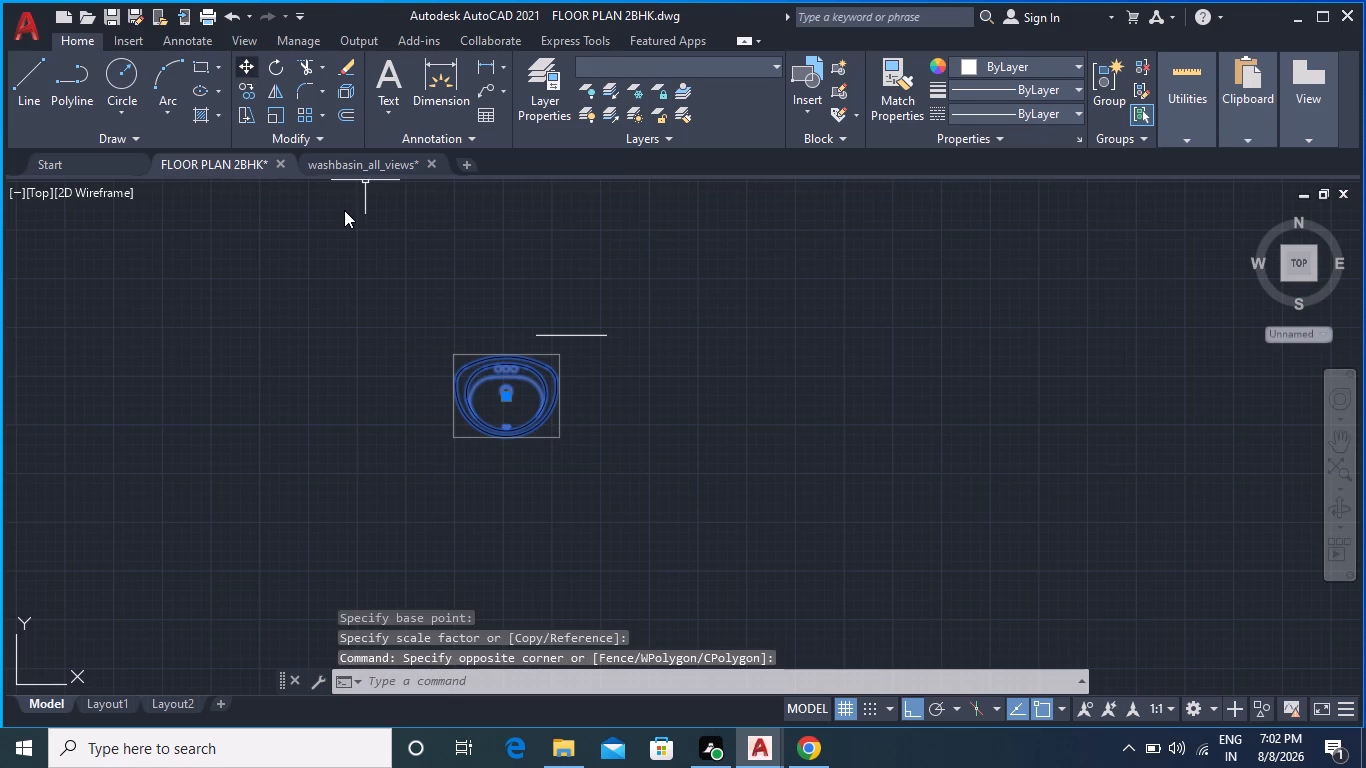
click(508, 357)
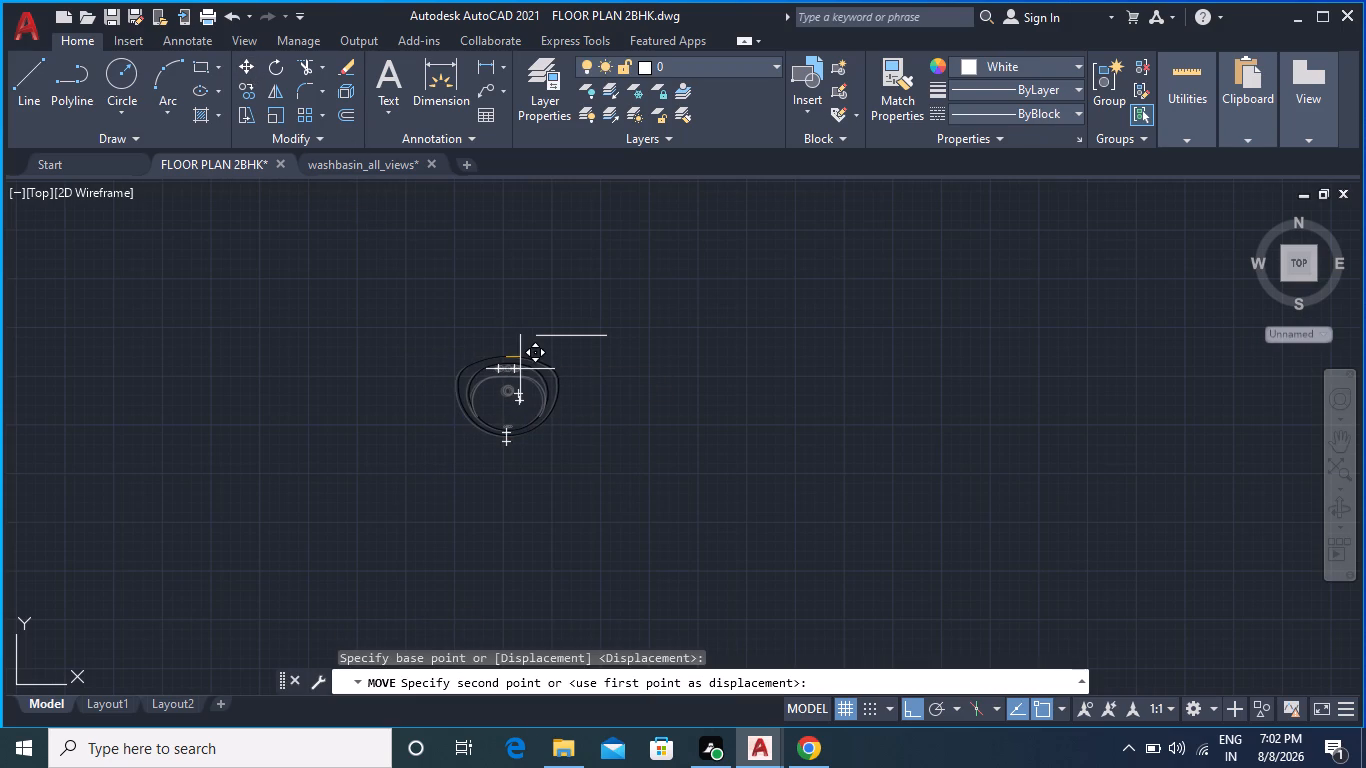
scroll(789, 427, down, 3)
middle_drag(864, 448, 388, 344)
scroll(448, 355, down, 1)
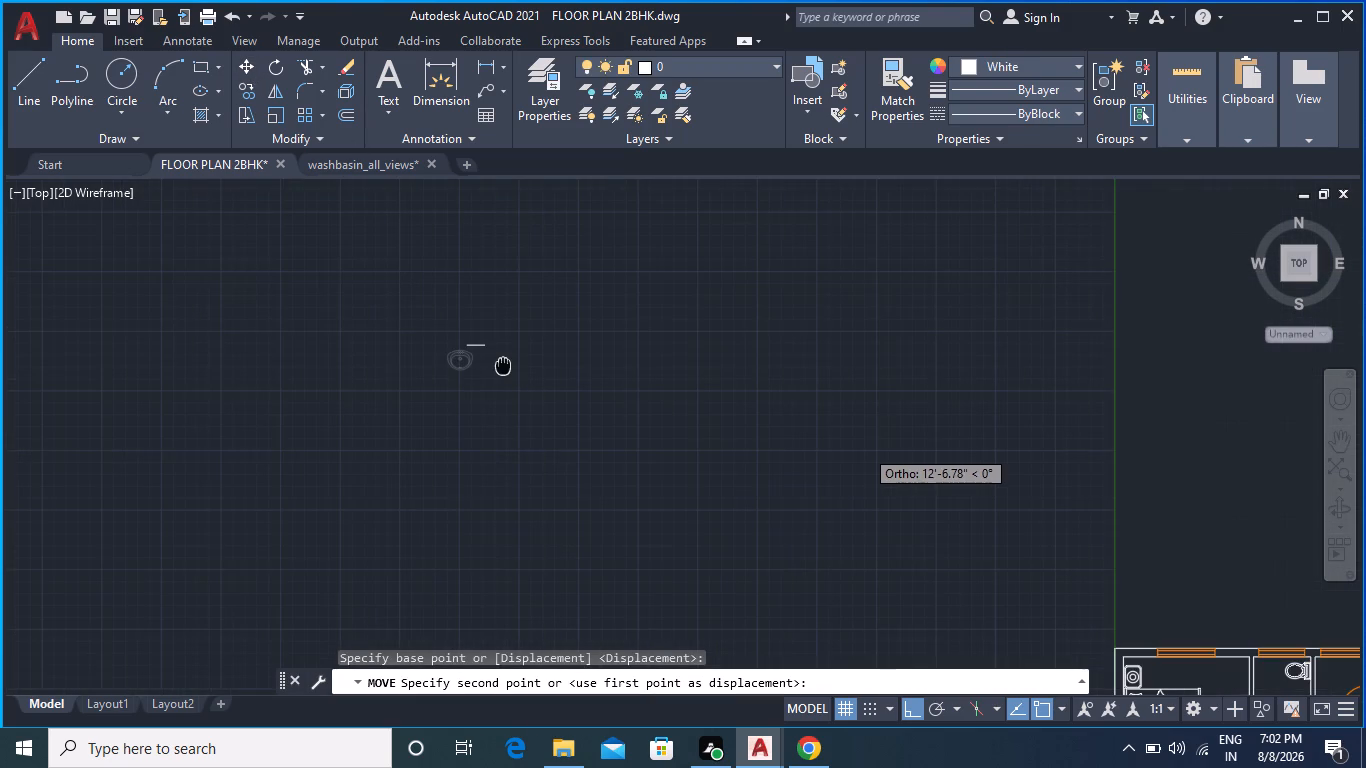
middle_drag(809, 510, 595, 307)
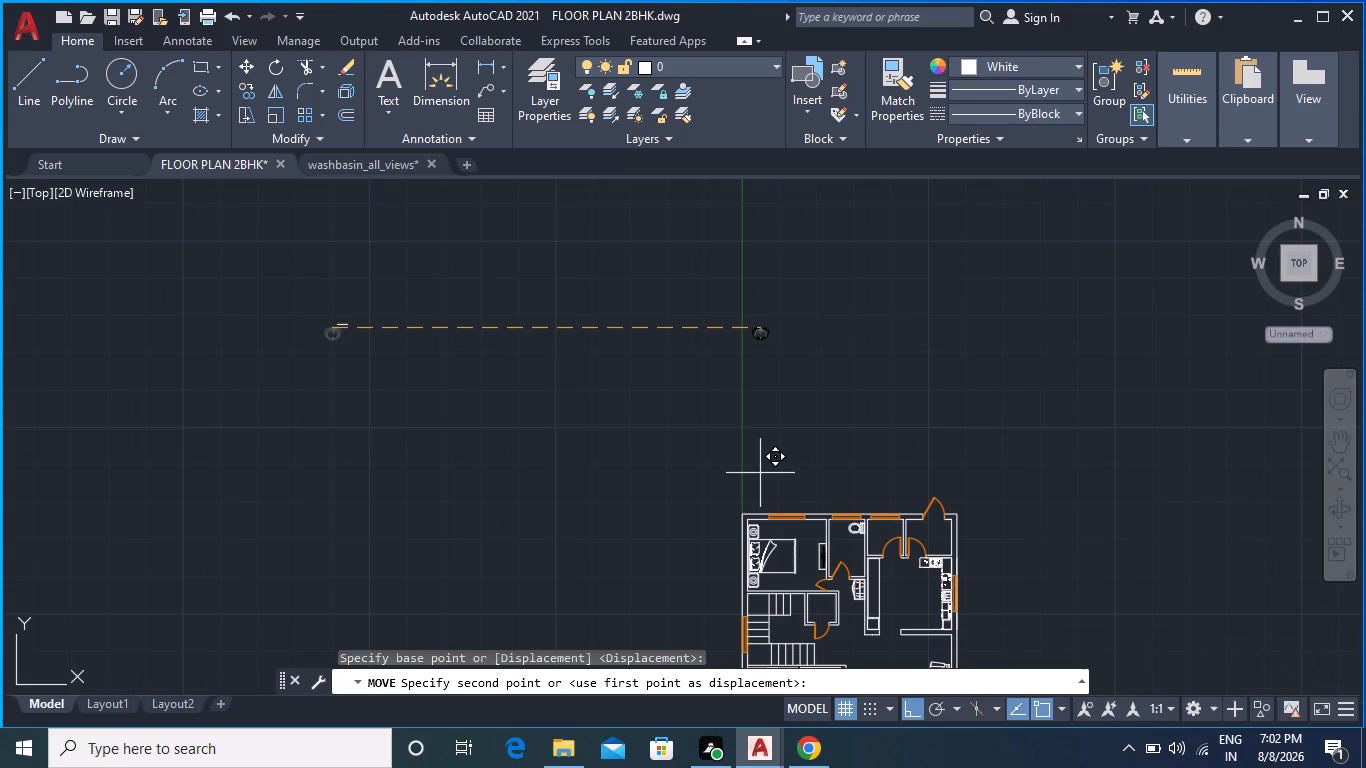
key(F9)
scroll(627, 349, up, 4)
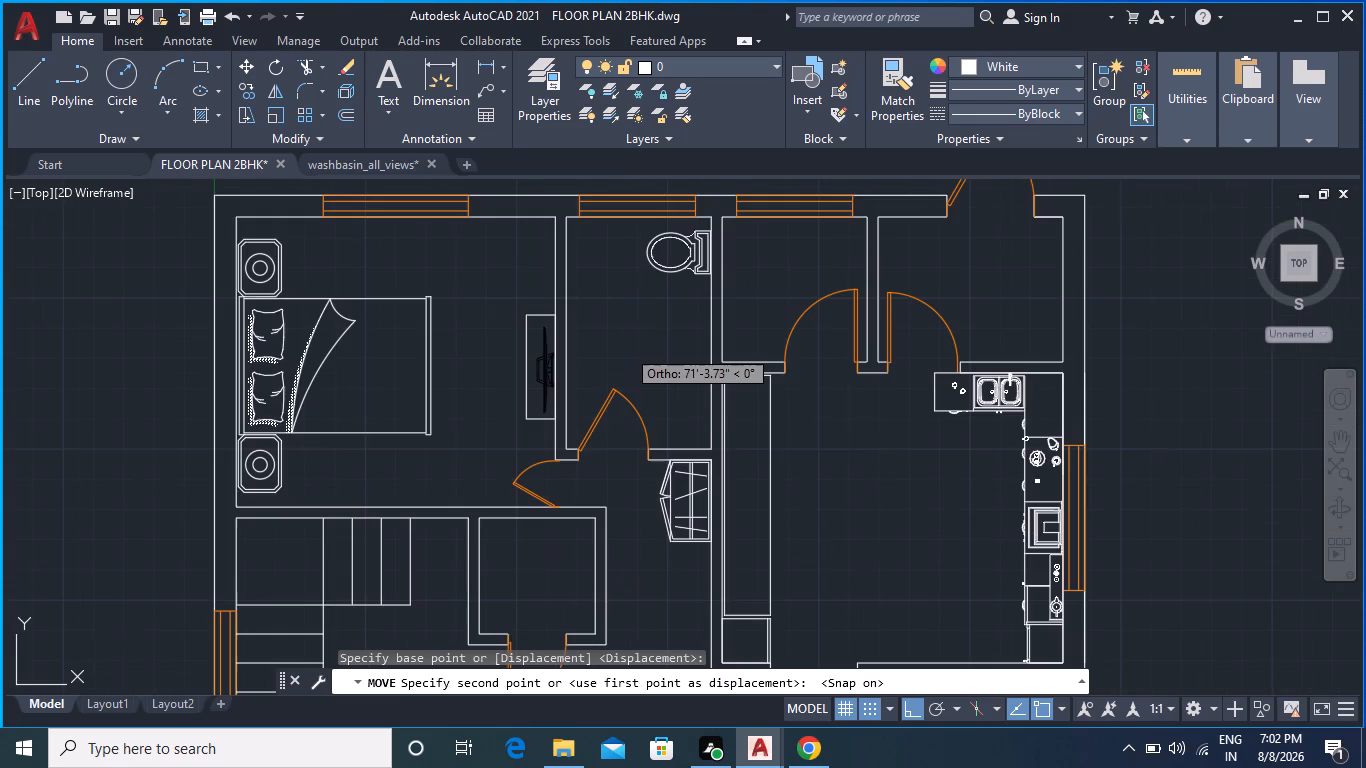
scroll(693, 365, up, 2)
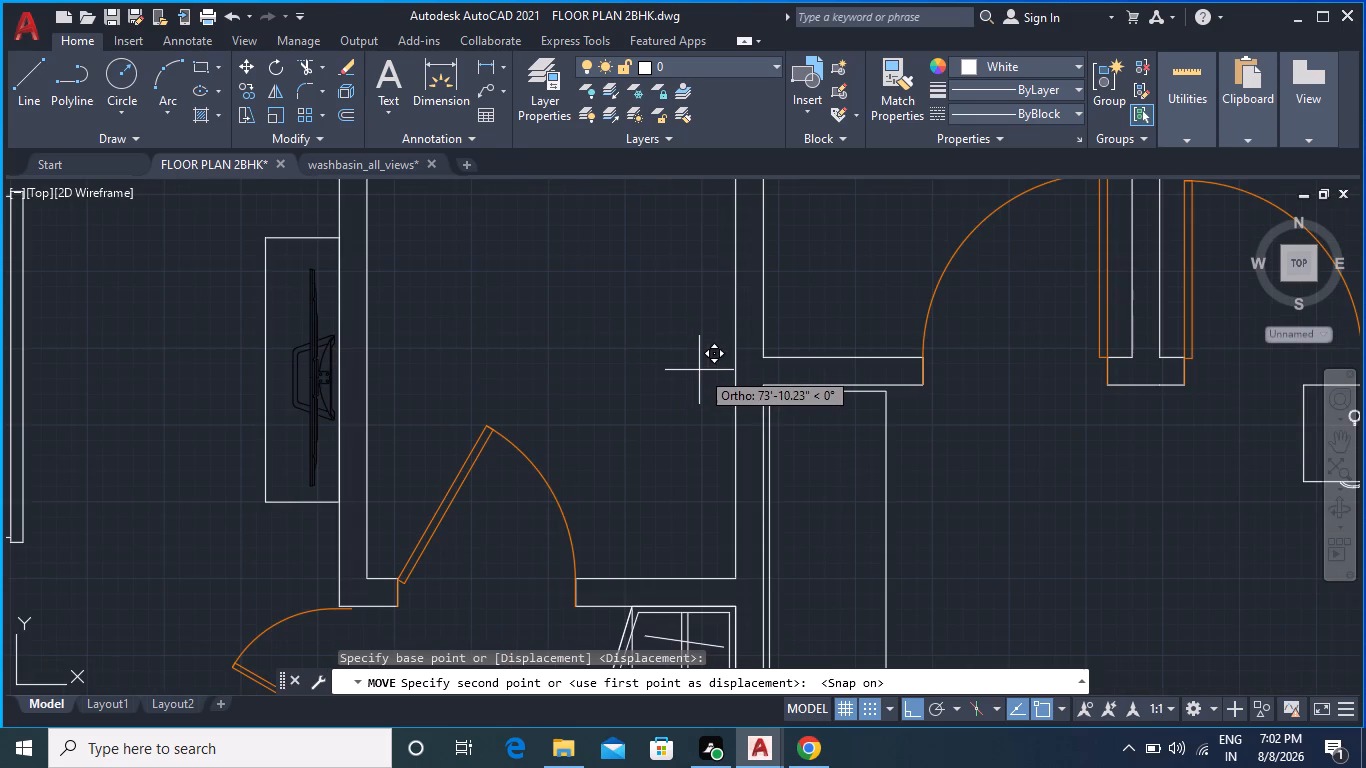
scroll(702, 370, down, 6)
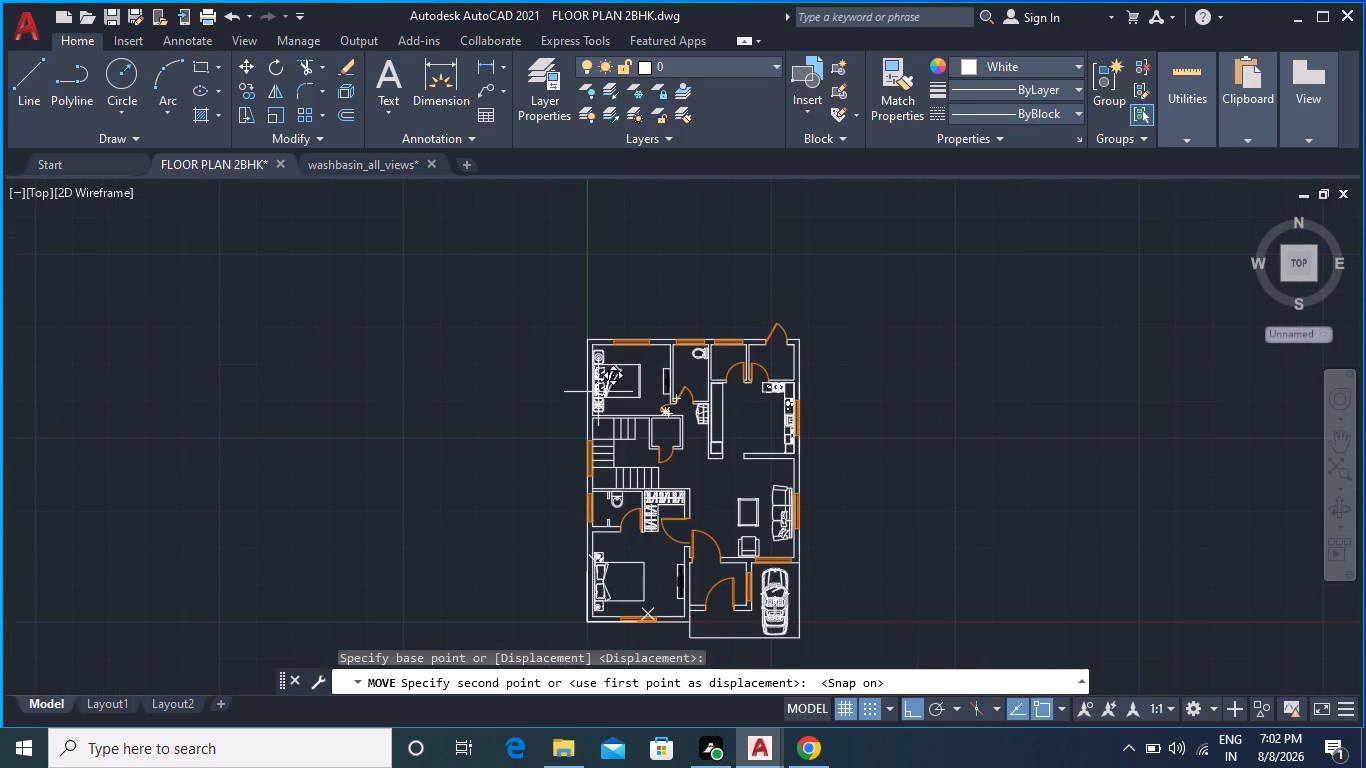
middle_drag(445, 302, 626, 554)
scroll(338, 418, up, 3)
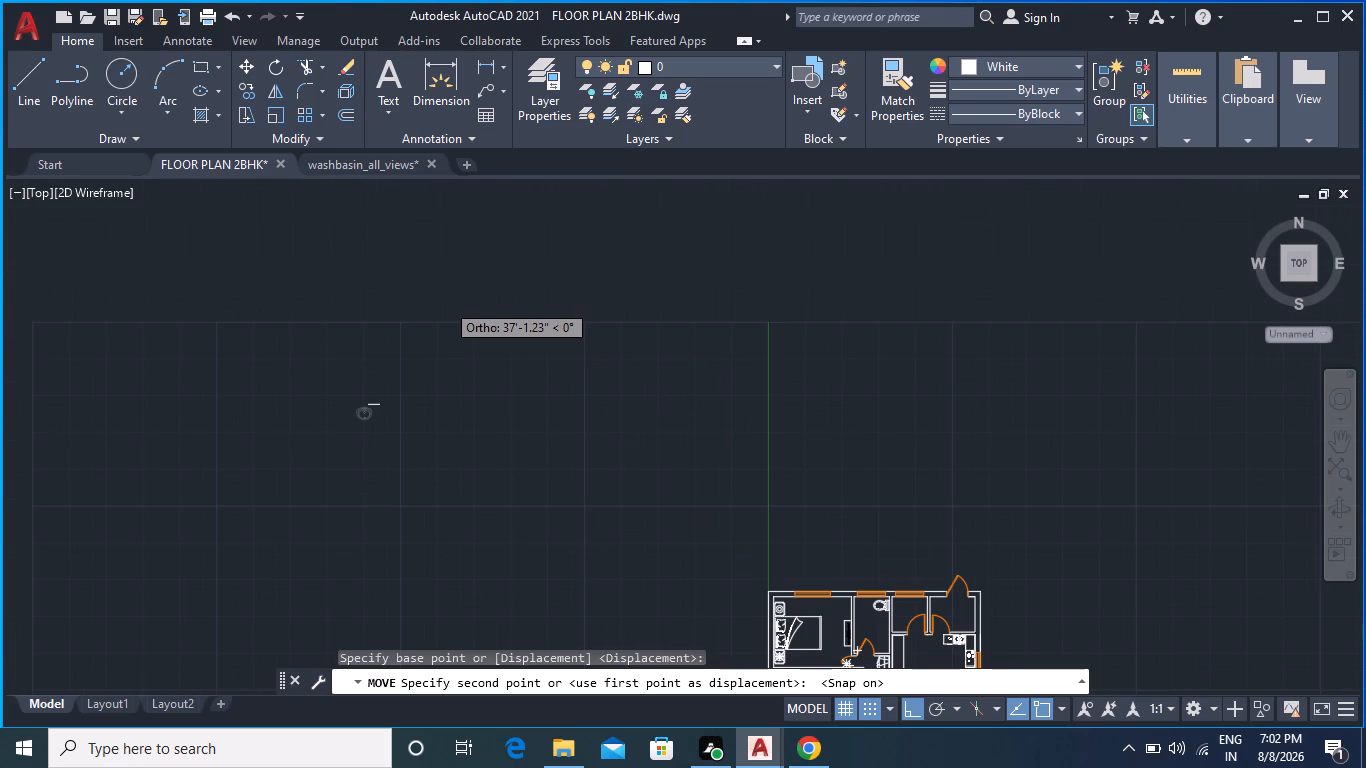
middle_drag(687, 465, 201, 298)
middle_drag(814, 507, 487, 404)
key(F9)
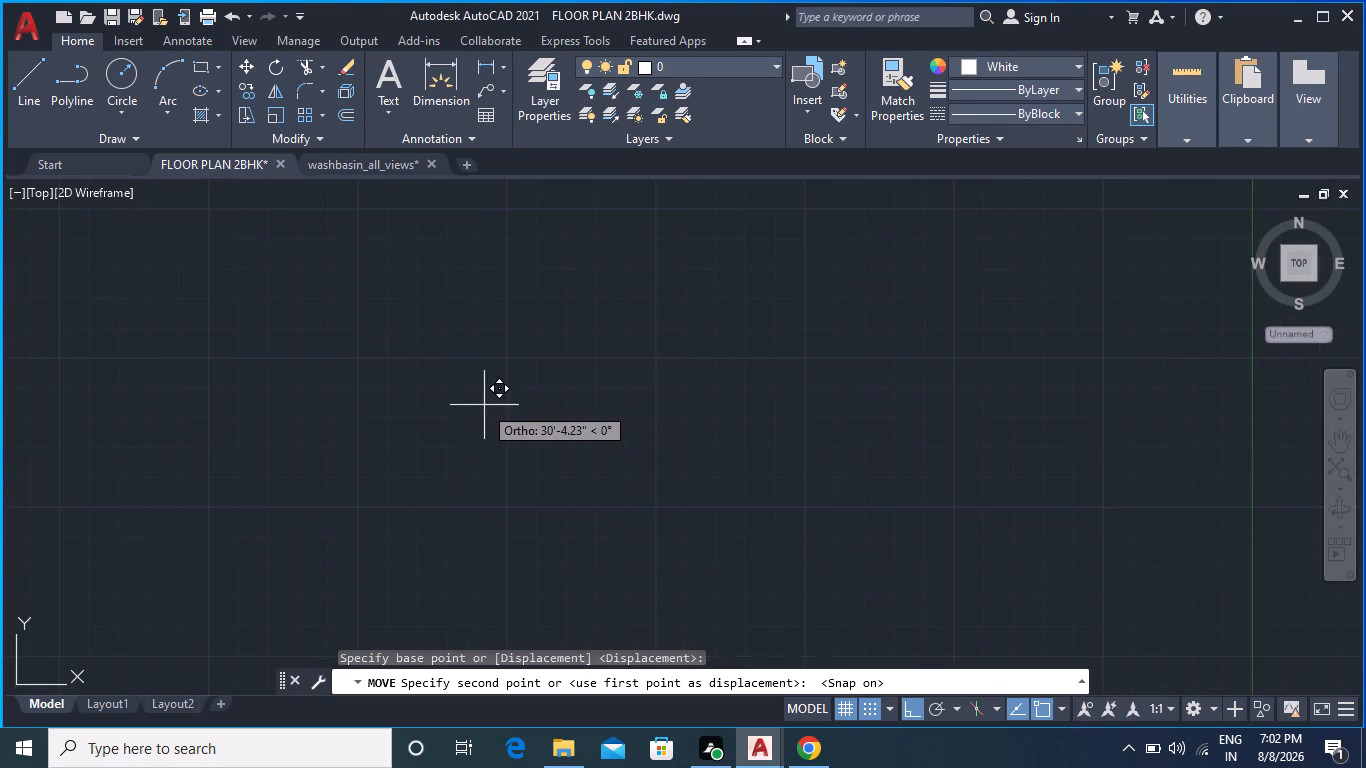
scroll(459, 403, up, 2)
scroll(461, 404, down, 4)
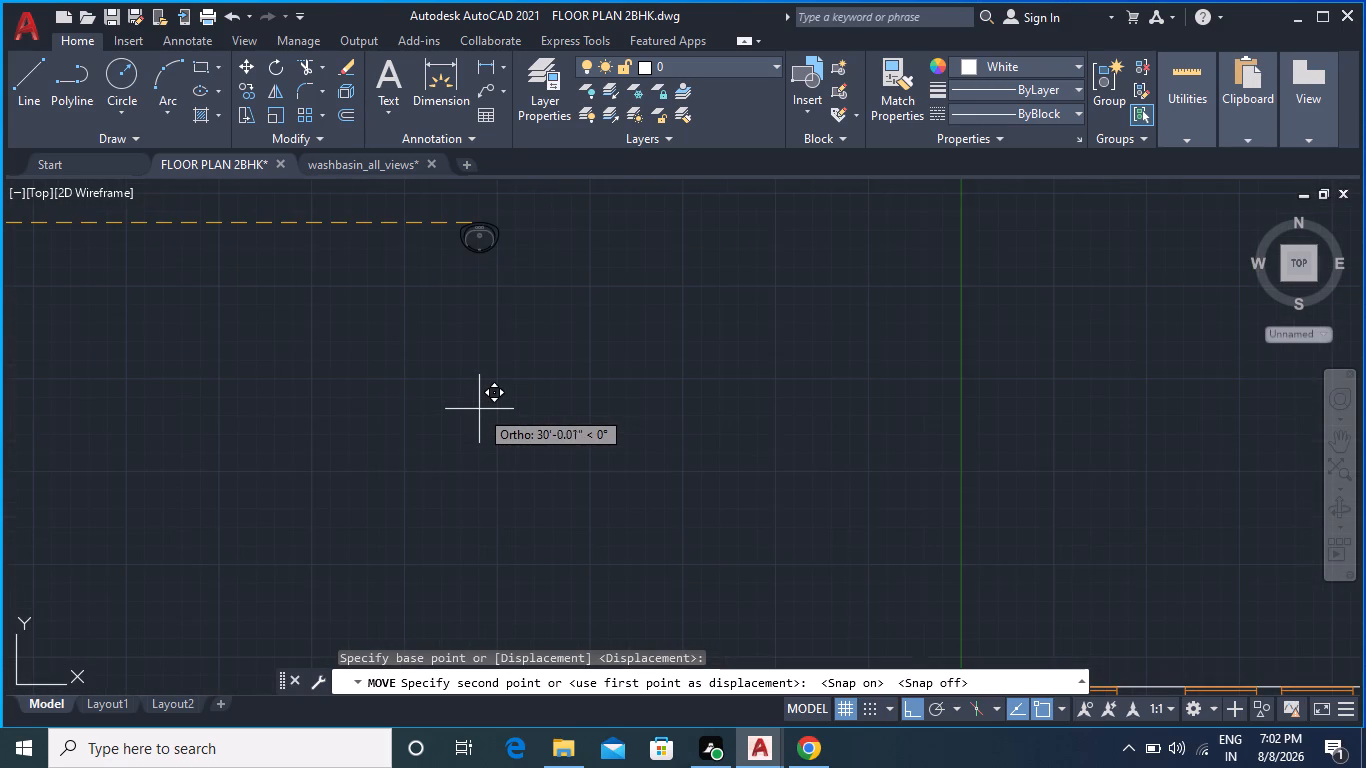
key(F8)
middle_drag(673, 455, 446, 312)
scroll(602, 434, down, 2)
middle_drag(734, 473, 552, 295)
scroll(575, 340, up, 3)
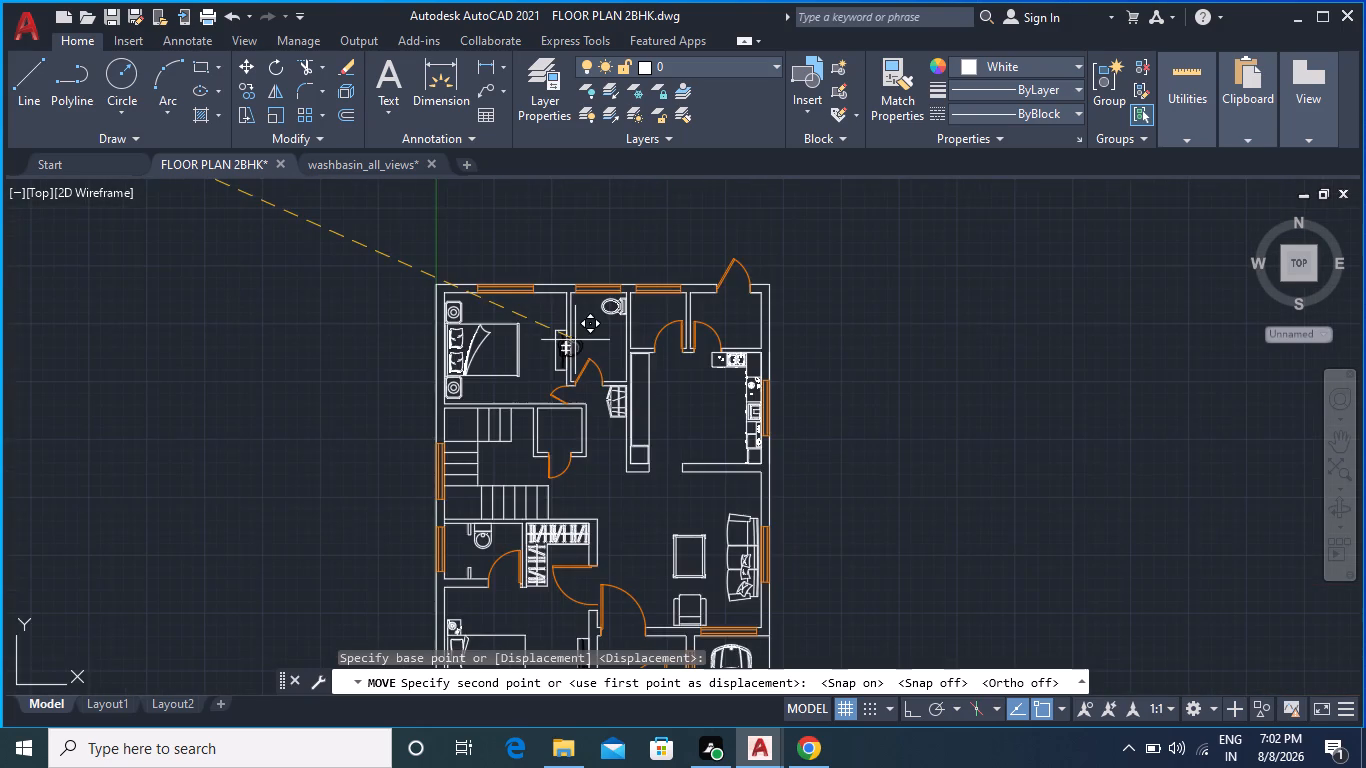
scroll(610, 323, up, 3)
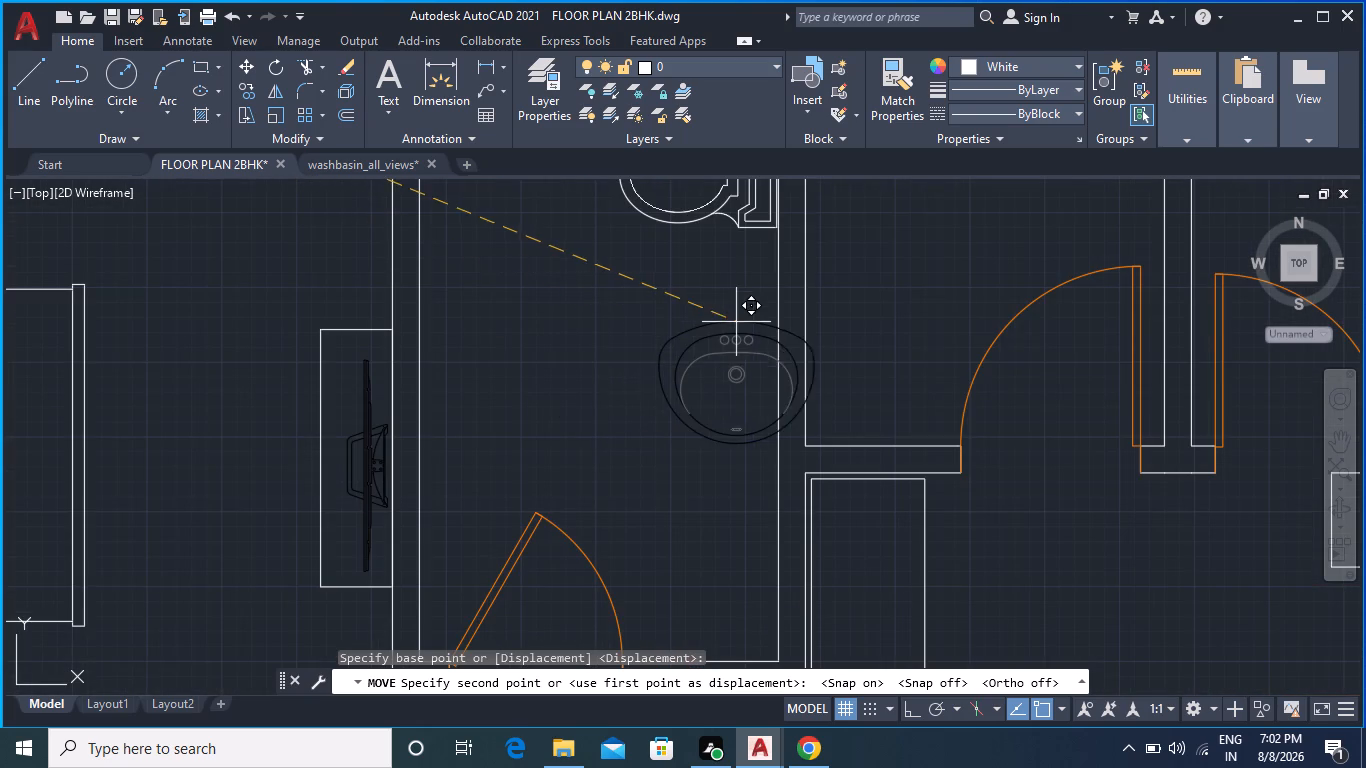
click(781, 396)
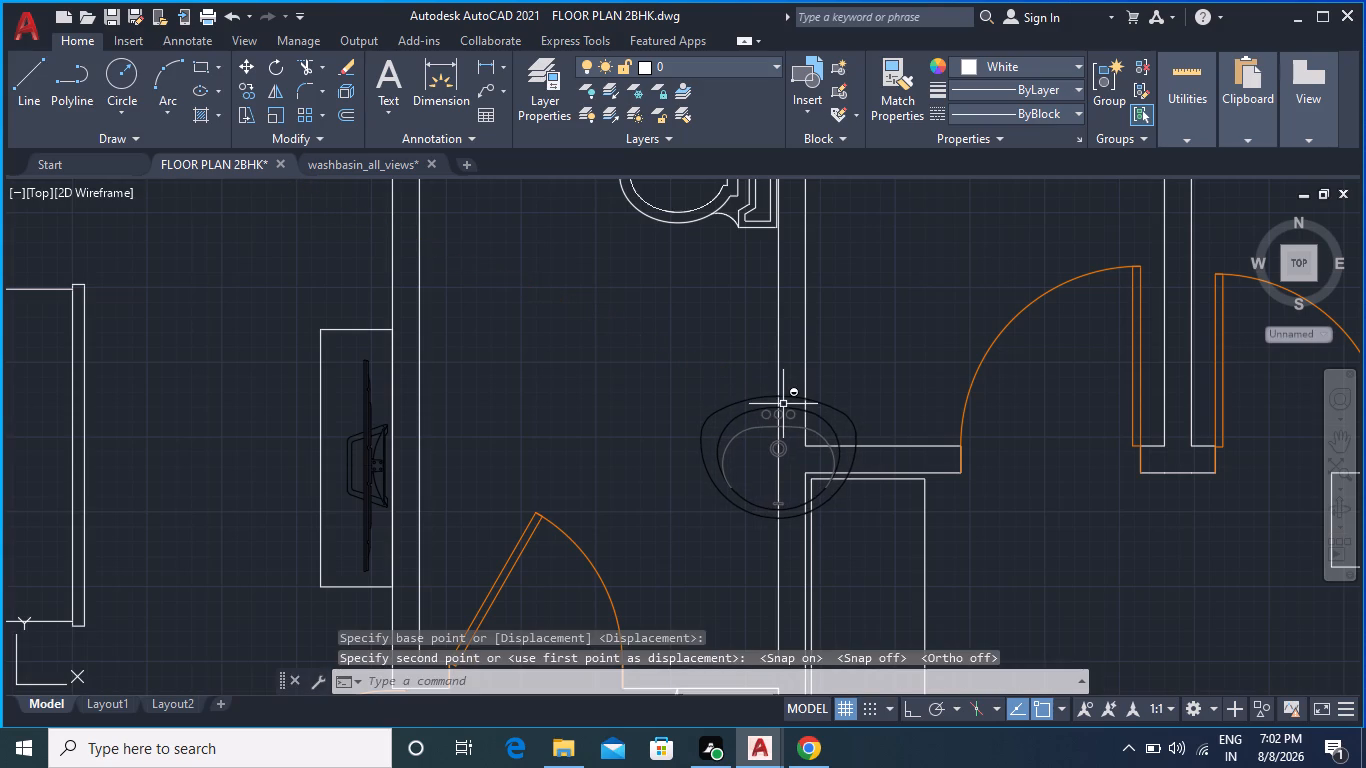
Rotate the washbasin group to 270° about its outer rim's north midpoint, with ortho on, so its back sits against the east wall.
click(733, 440)
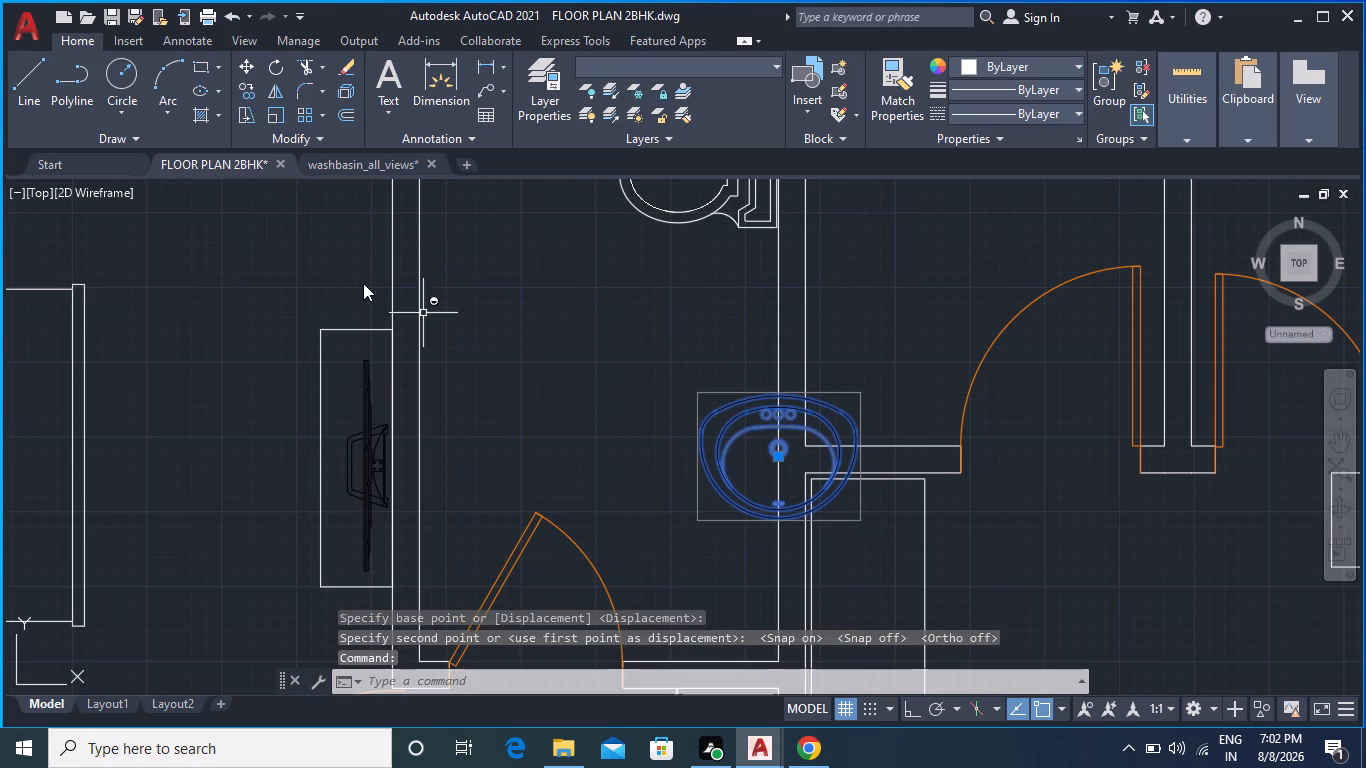
click(269, 68)
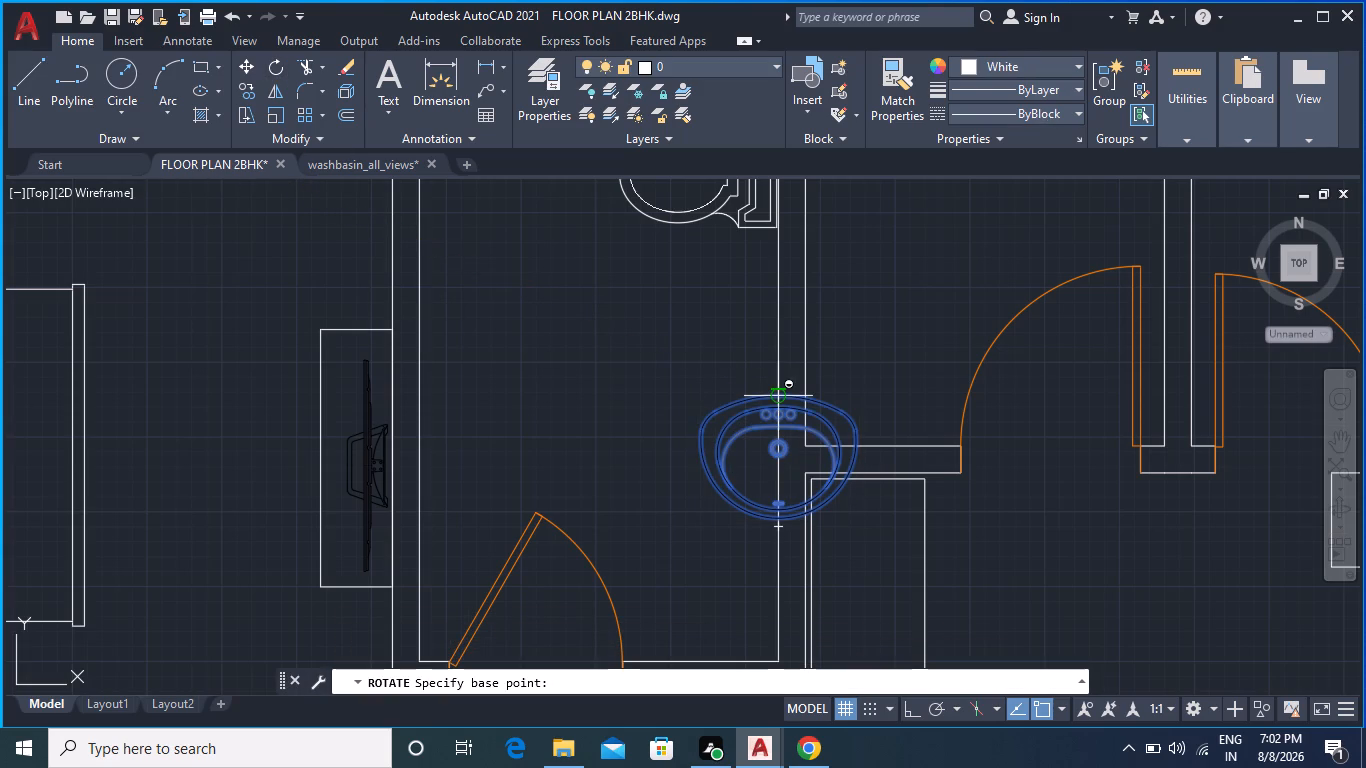
click(774, 397)
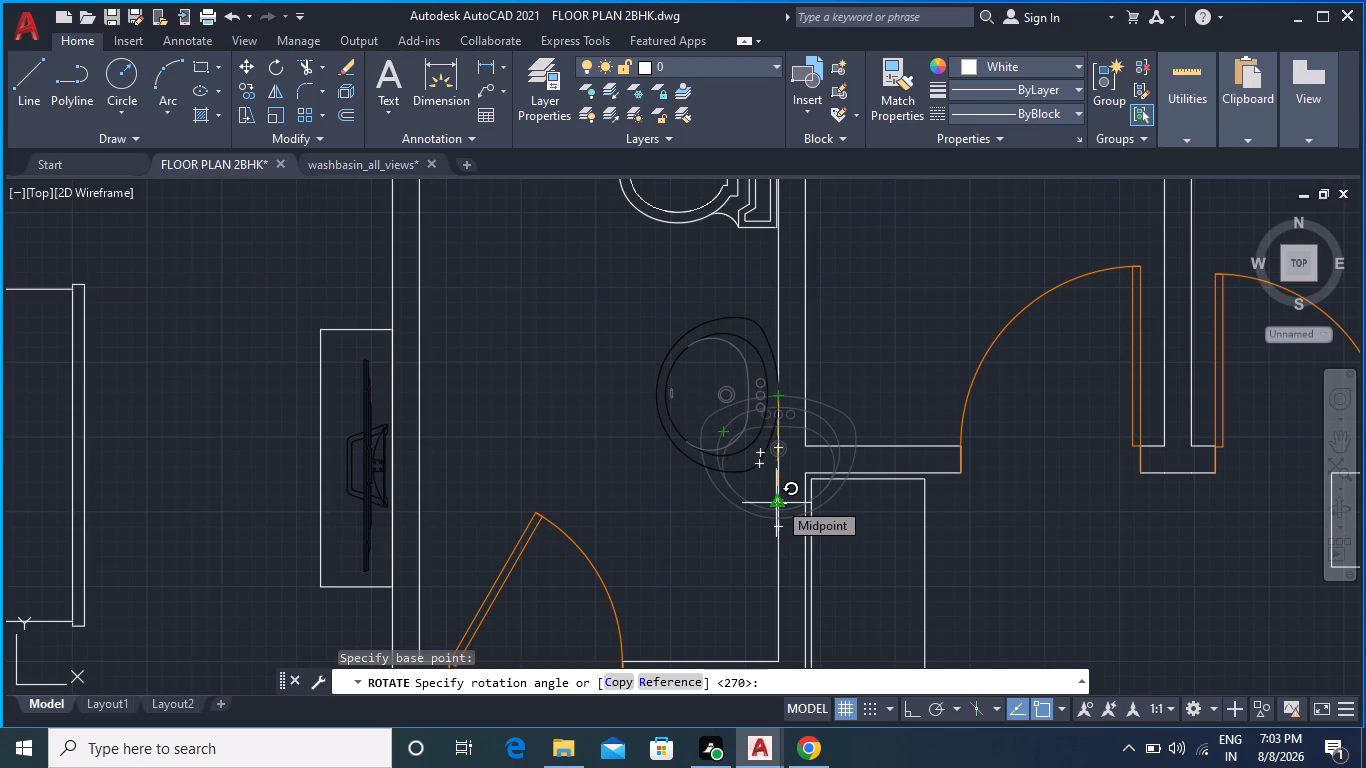
key(F8)
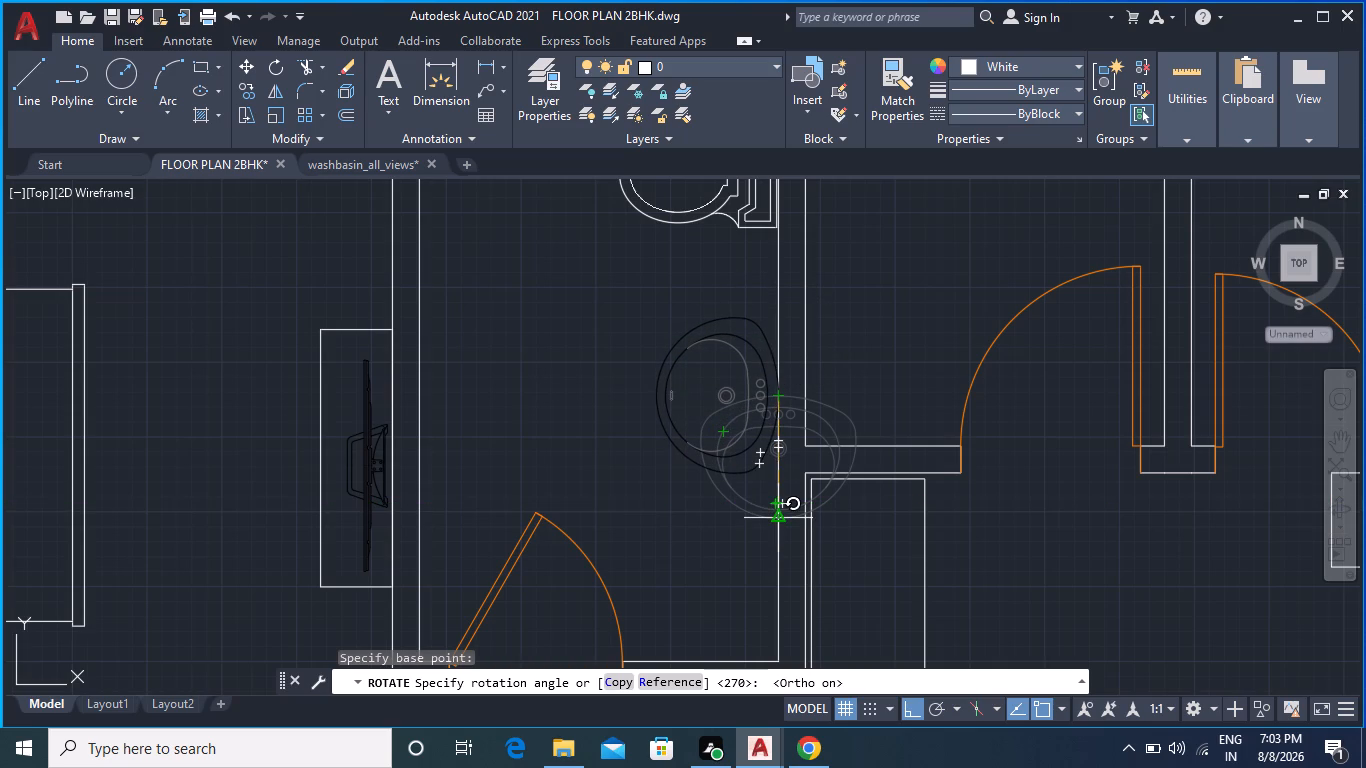
click(776, 520)
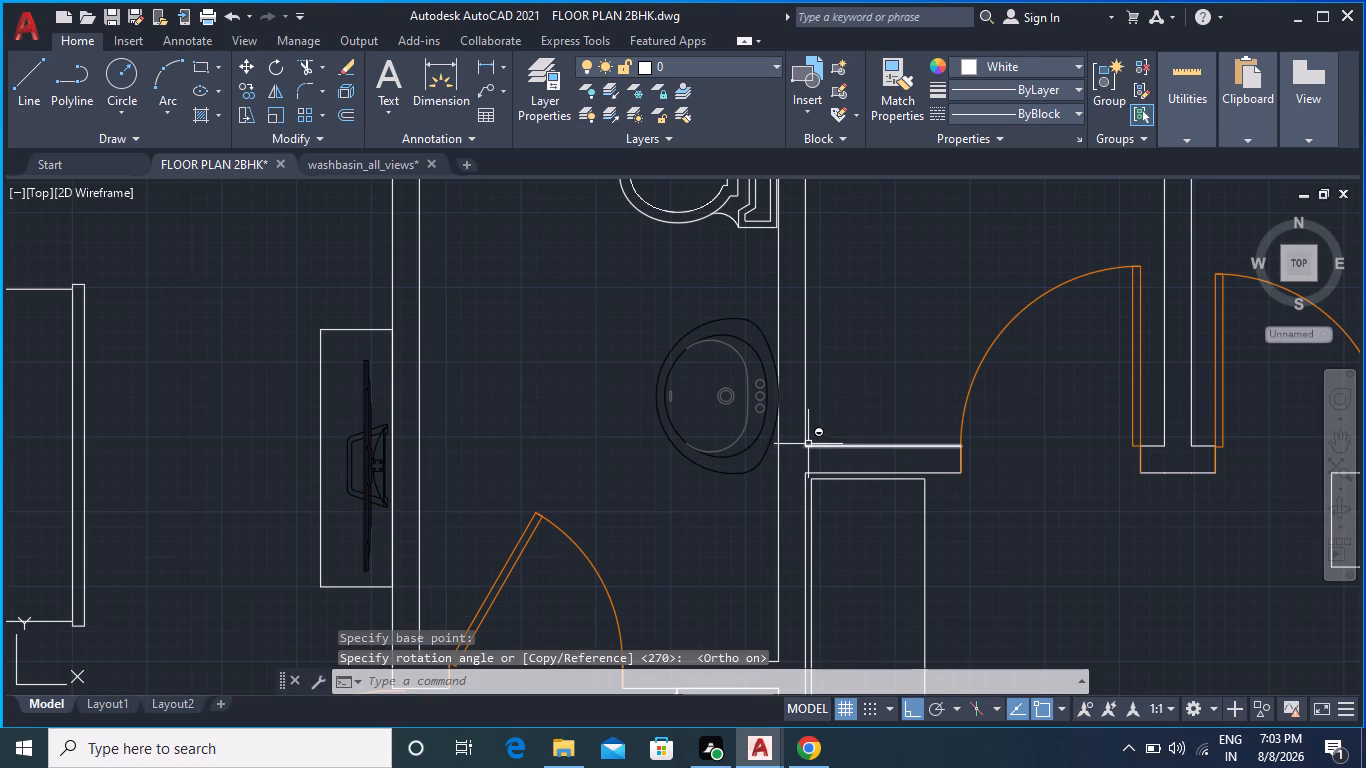
key(Escape)
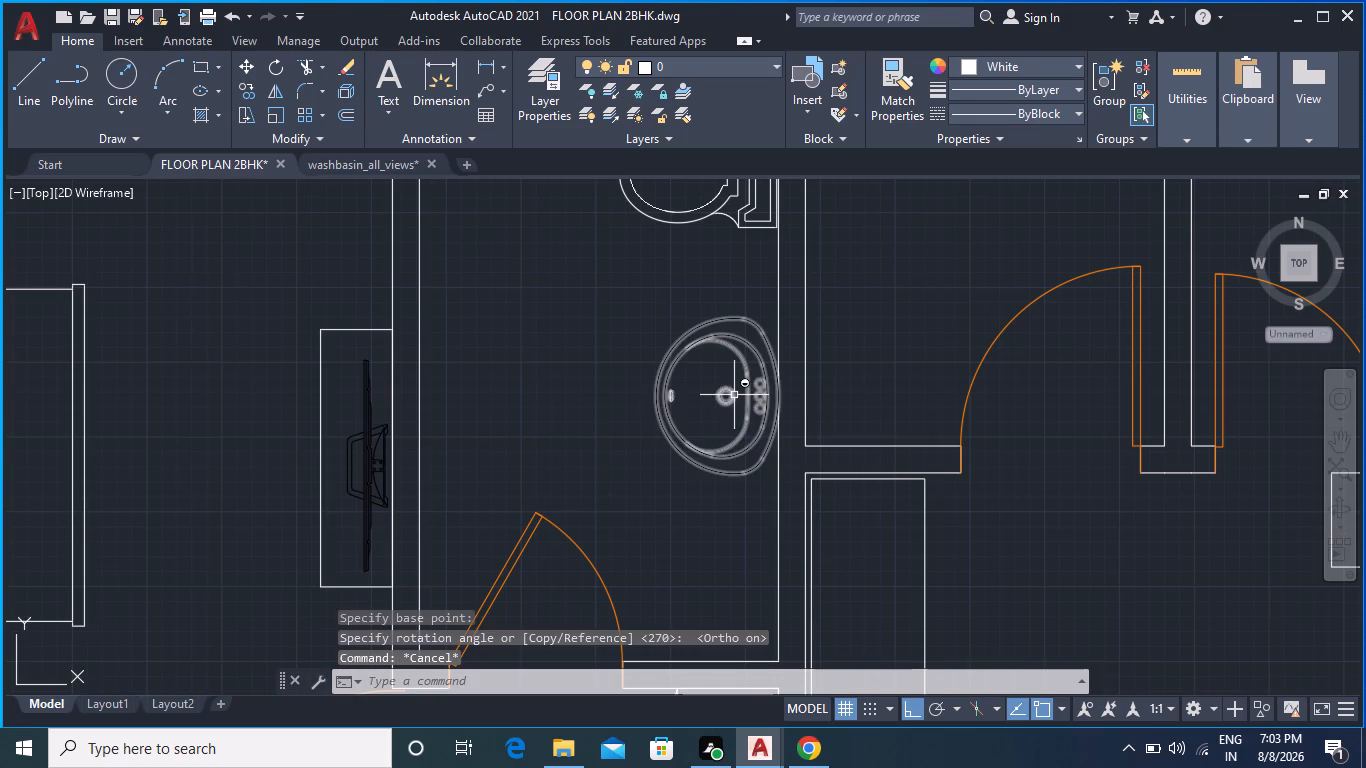
Move the washbasin group about 1' south along the bathroom's east wall, with ortho on.
scroll(833, 335, down, 2)
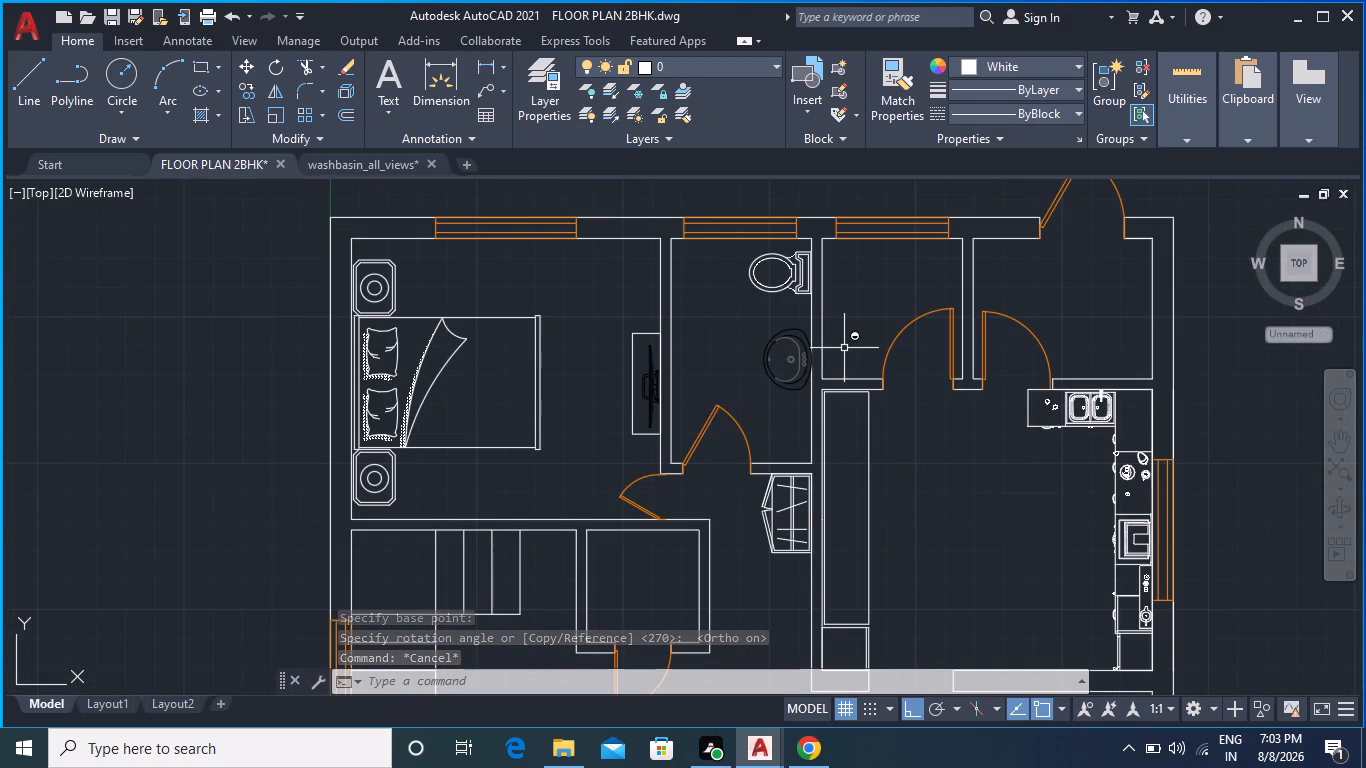
middle_drag(844, 348, 827, 326)
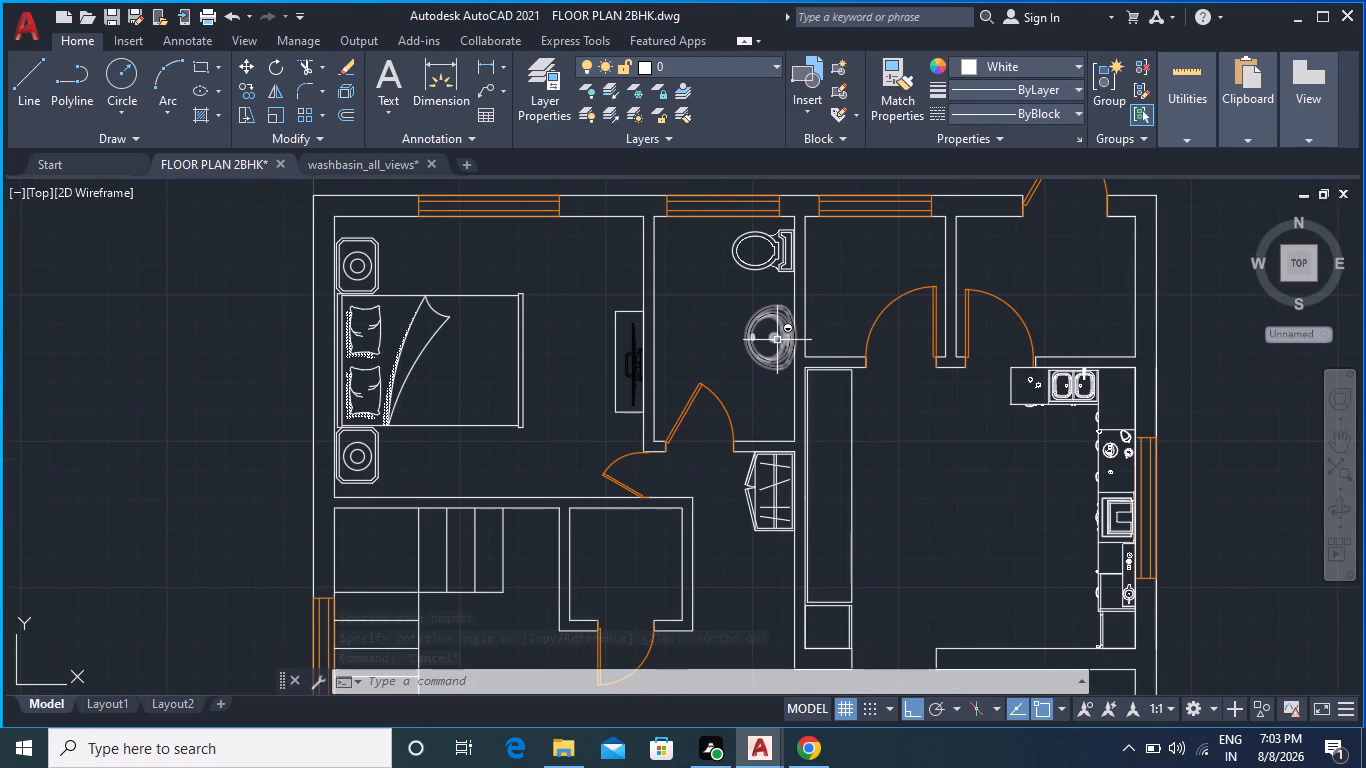
click(777, 339)
click(241, 63)
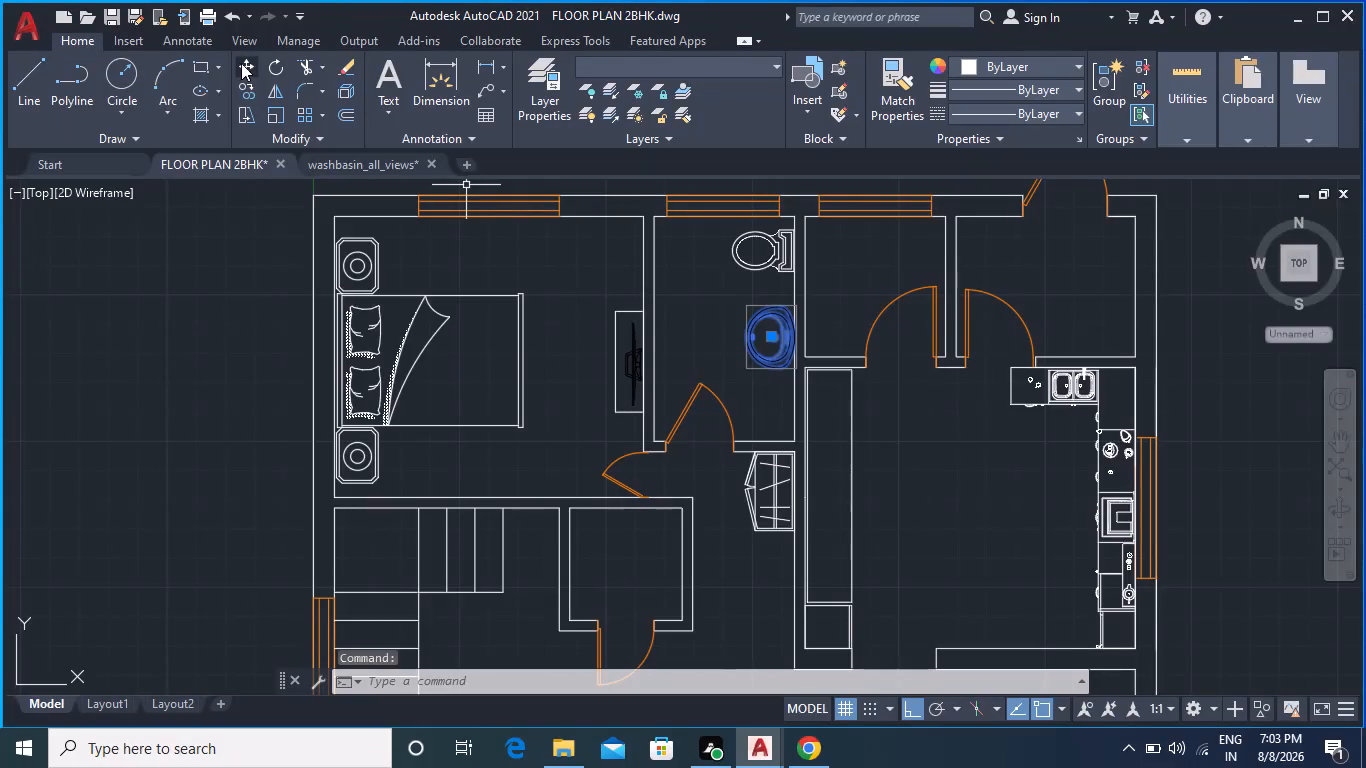
scroll(752, 312, up, 3)
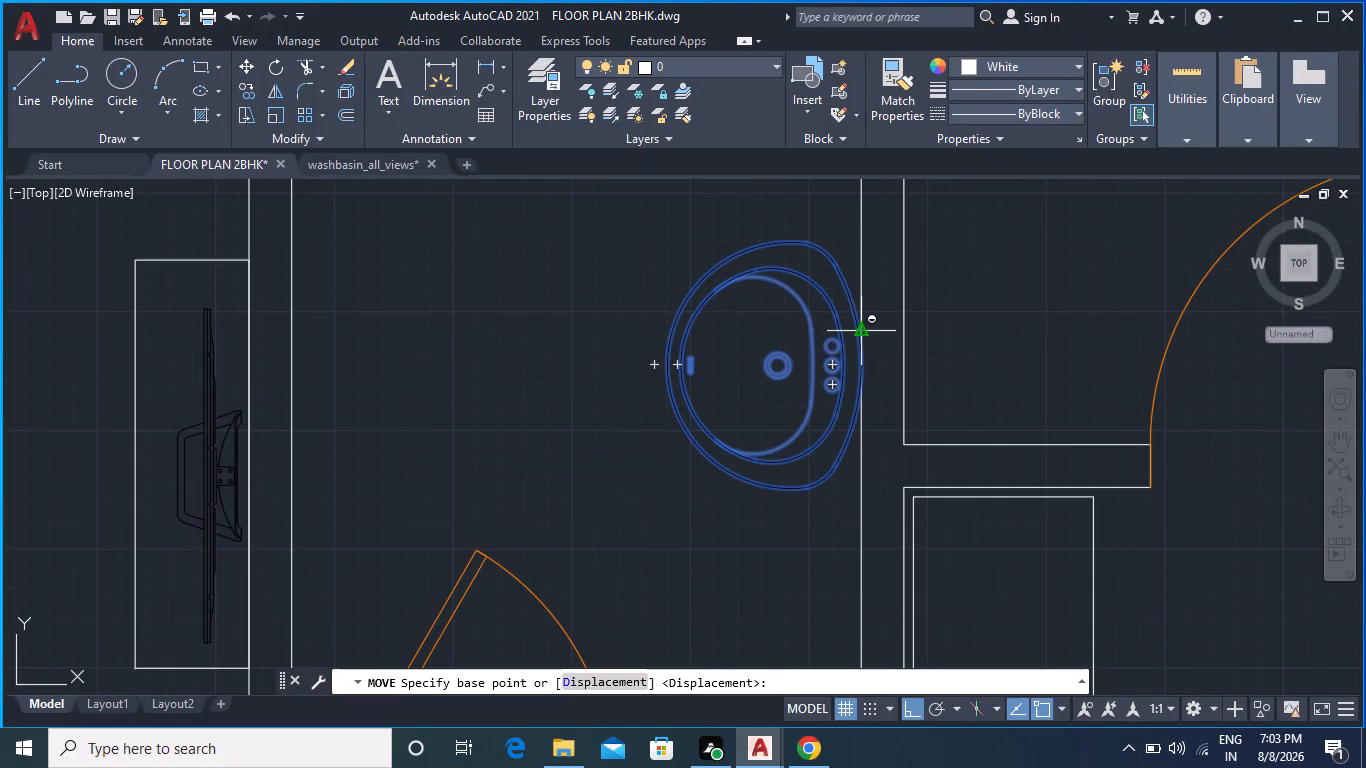
click(864, 336)
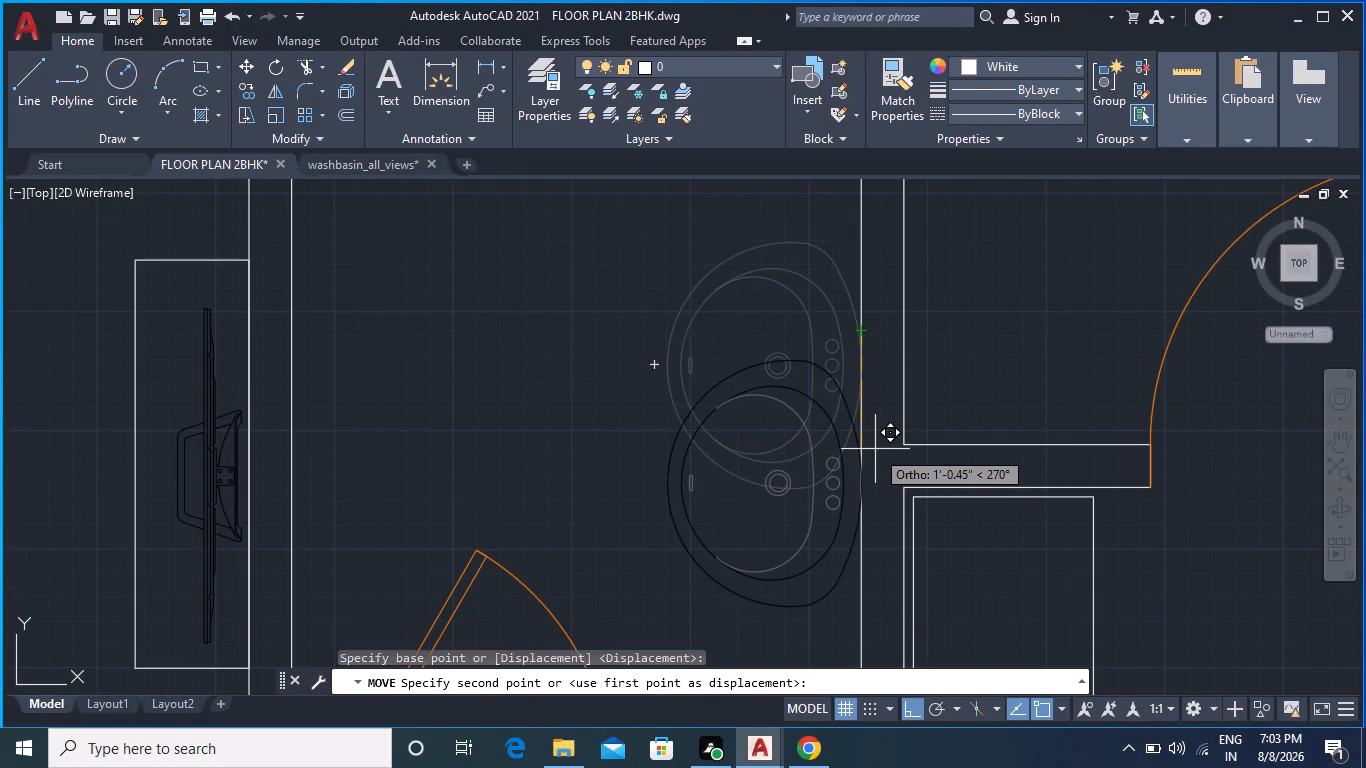
click(872, 441)
Move the toilet slightly south along the bathroom's east wall, using the midpoint of its tank's back edge as base point.
scroll(956, 346, down, 2)
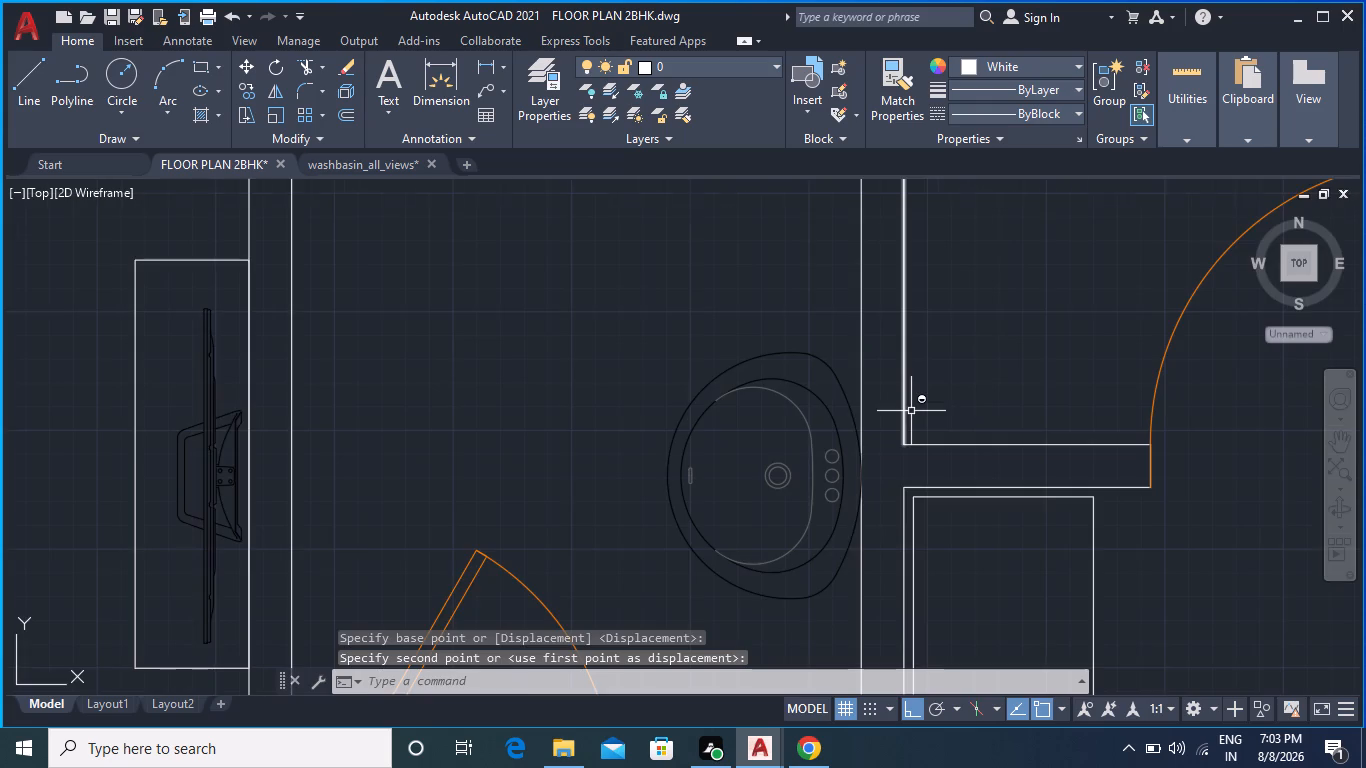
middle_drag(961, 367, 902, 358)
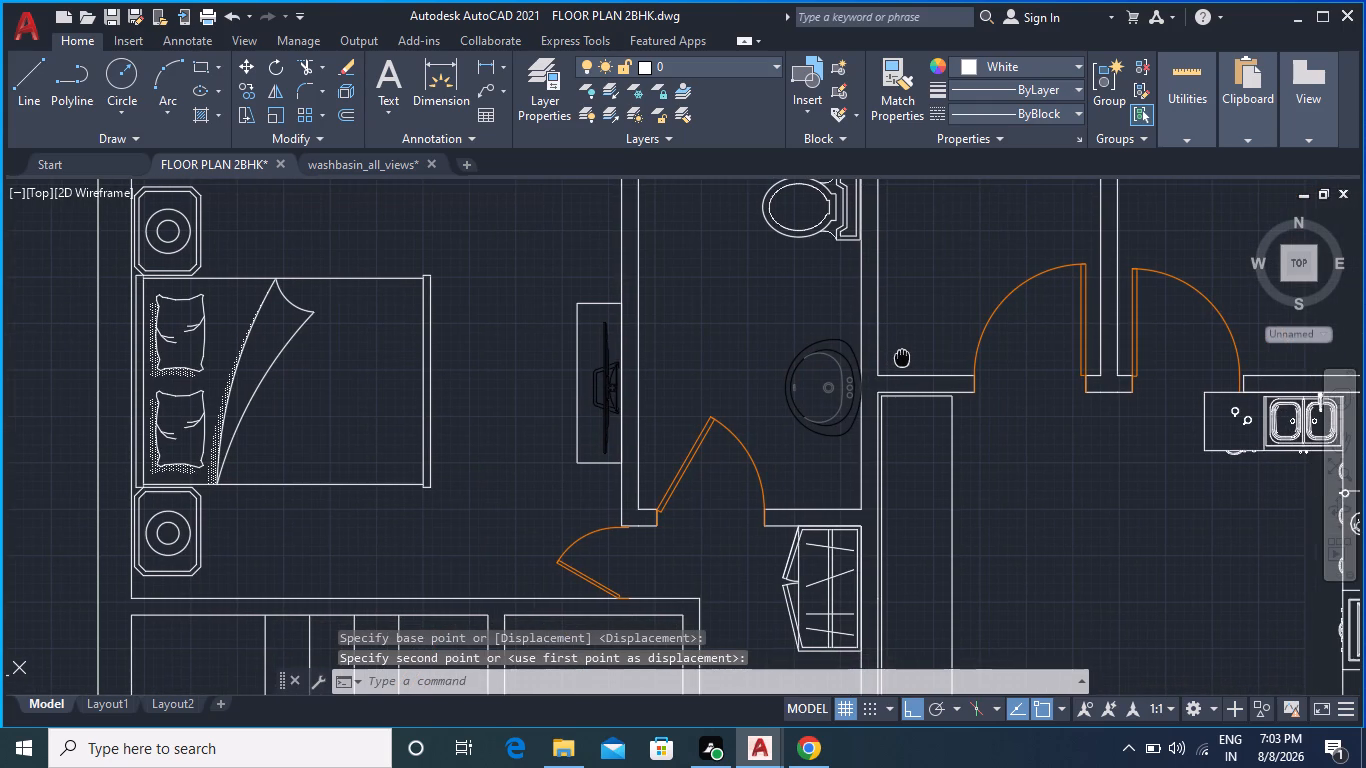
click(838, 221)
middle_drag(801, 283, 784, 349)
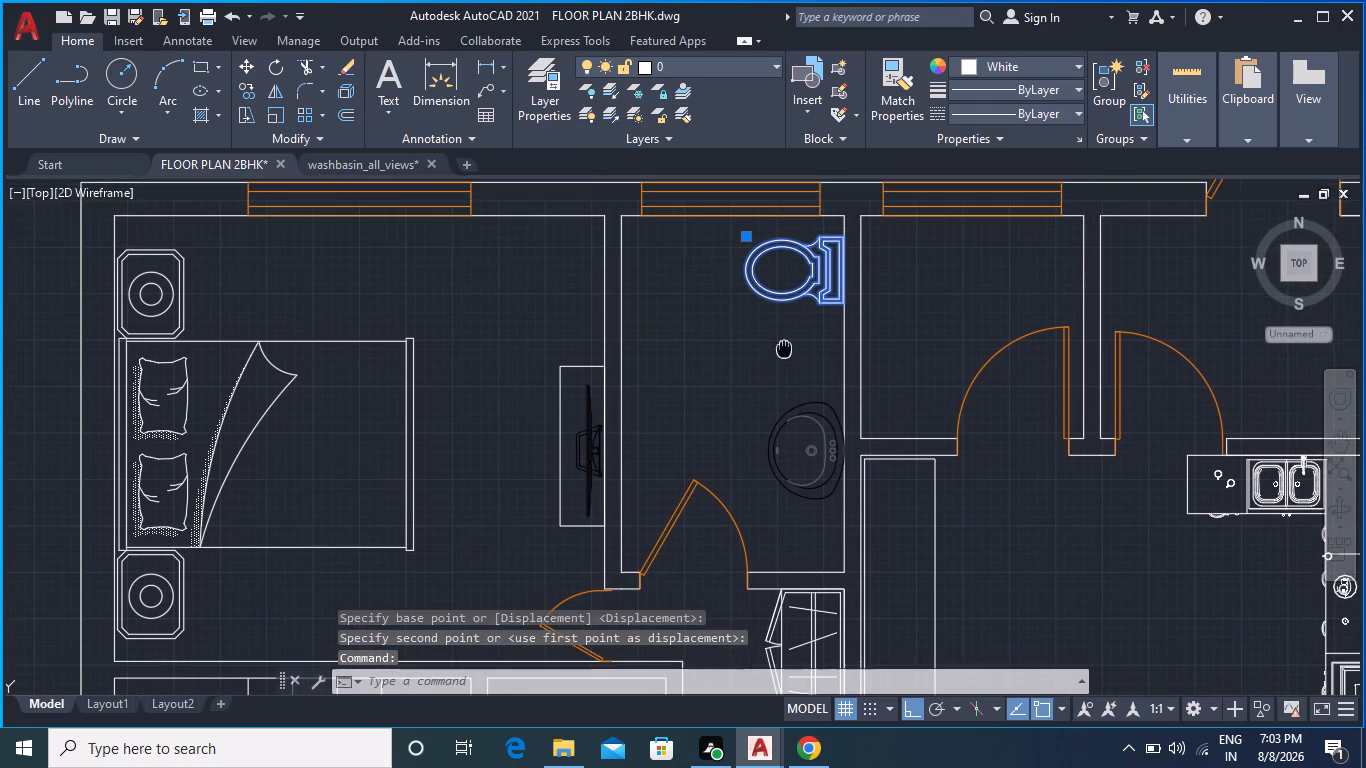
click(250, 68)
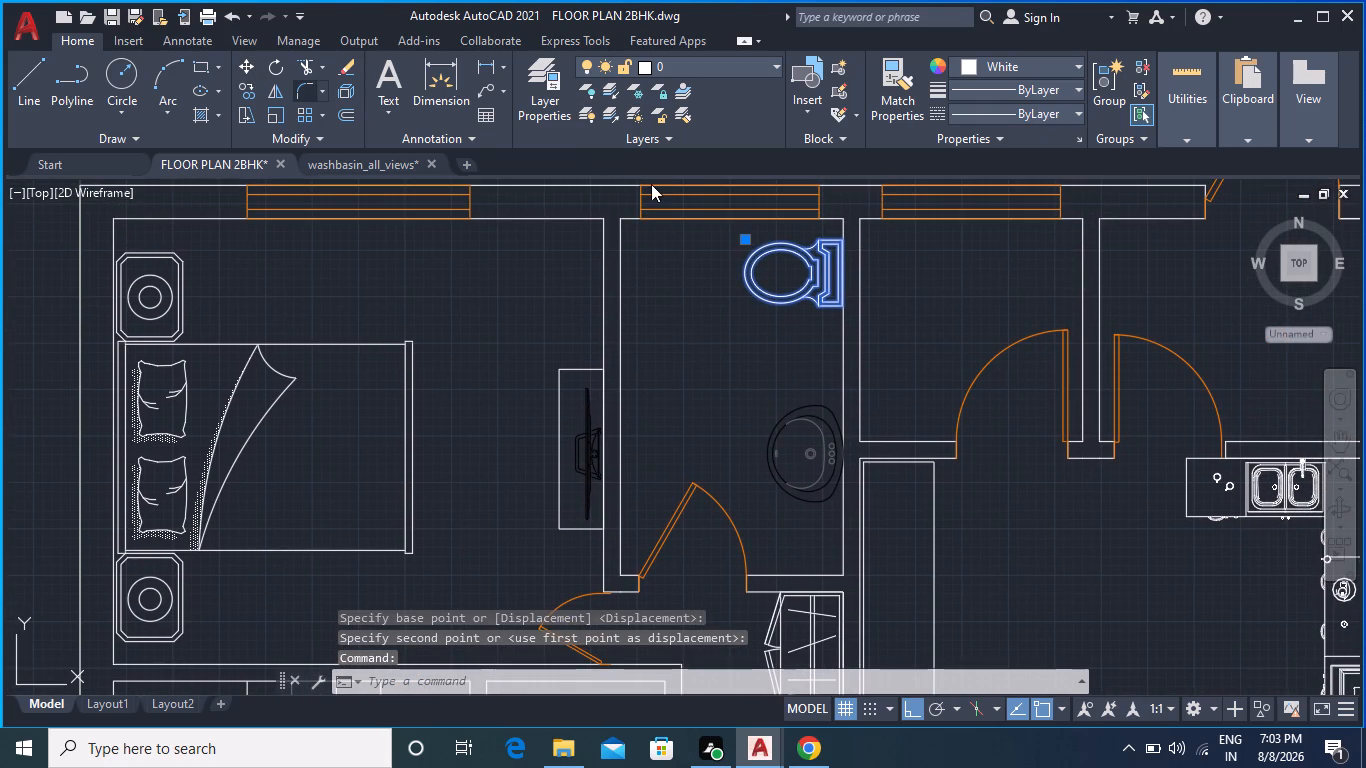
scroll(949, 331, up, 2)
middle_drag(778, 265, 901, 400)
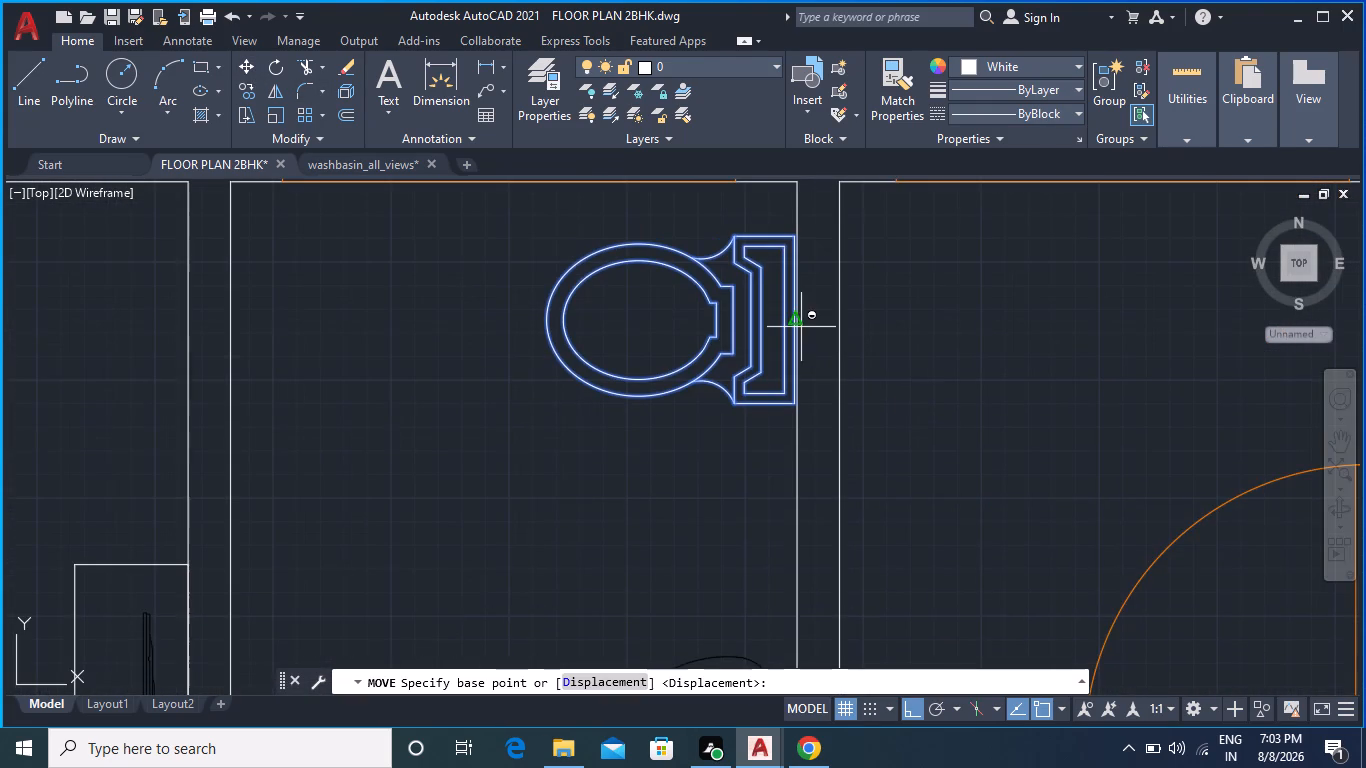
click(794, 322)
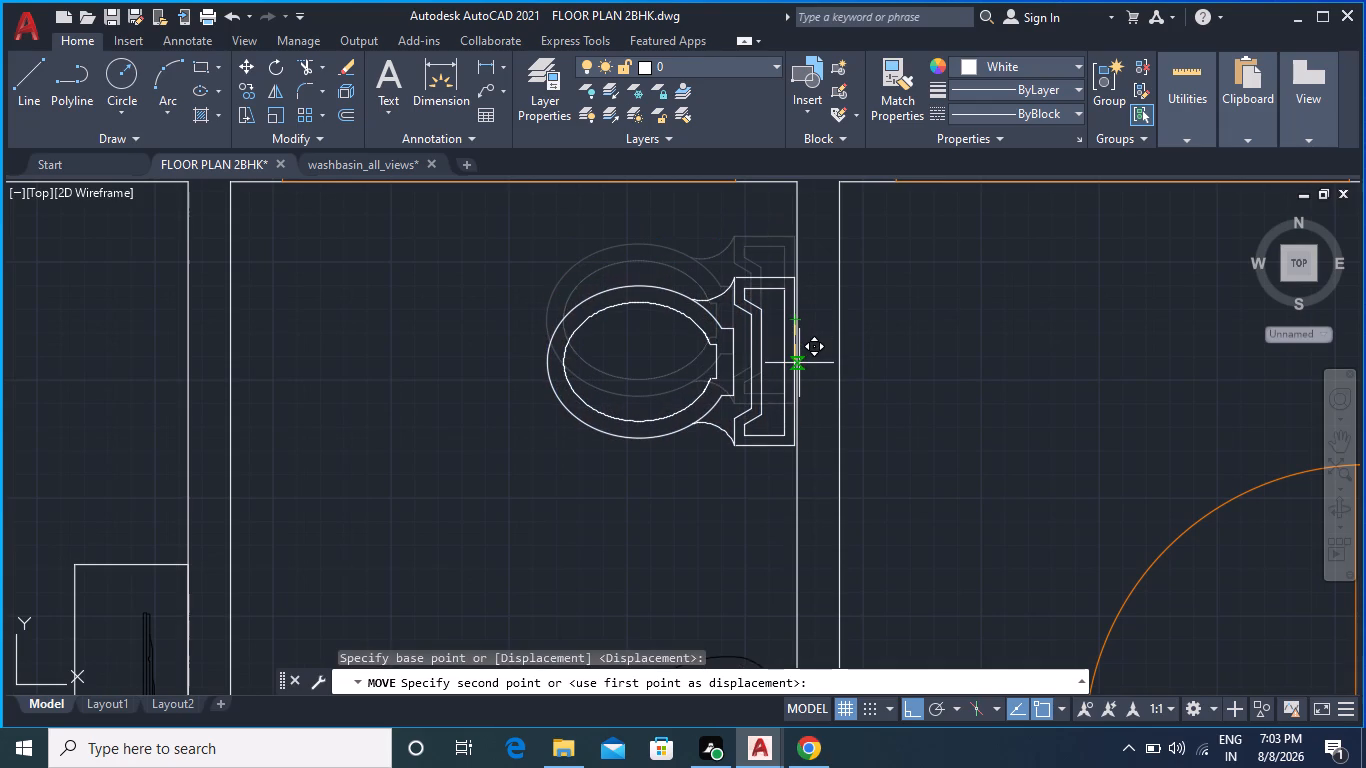
click(799, 363)
key(Escape)
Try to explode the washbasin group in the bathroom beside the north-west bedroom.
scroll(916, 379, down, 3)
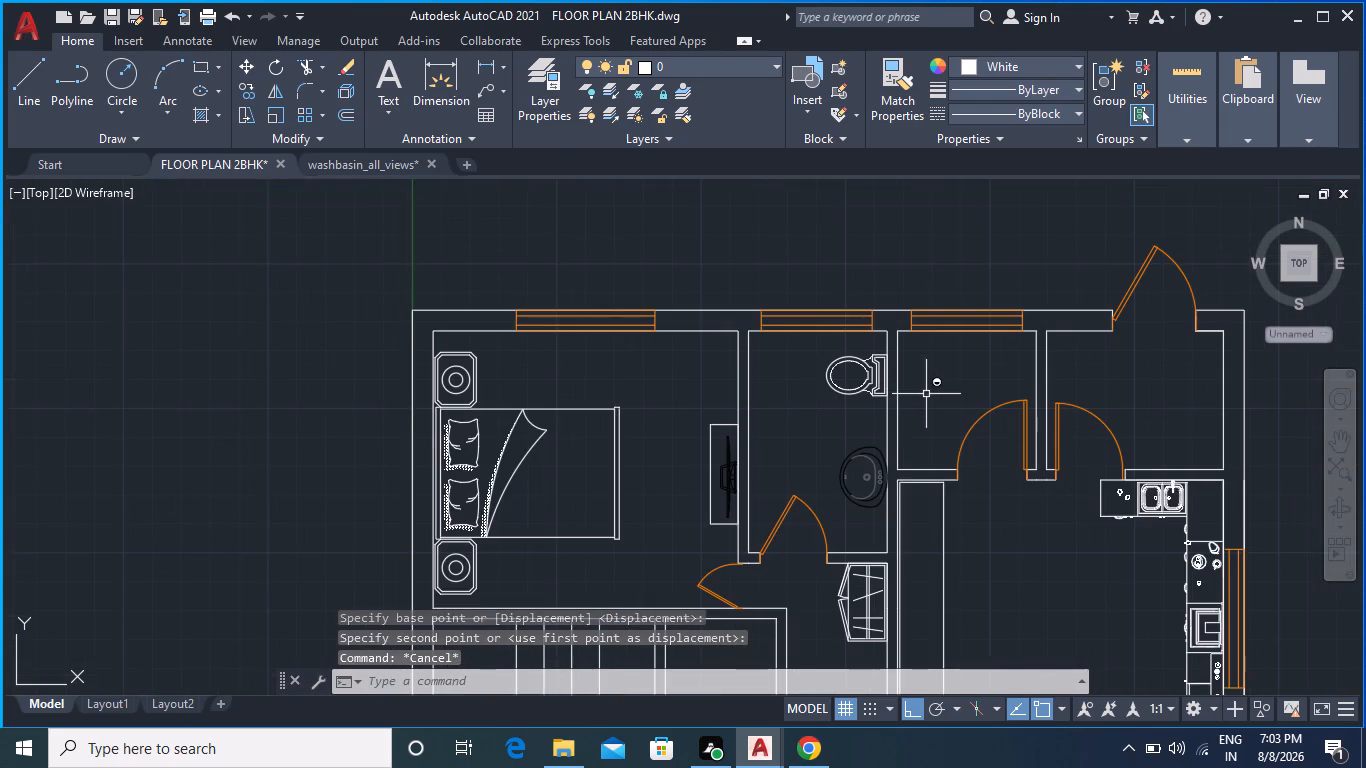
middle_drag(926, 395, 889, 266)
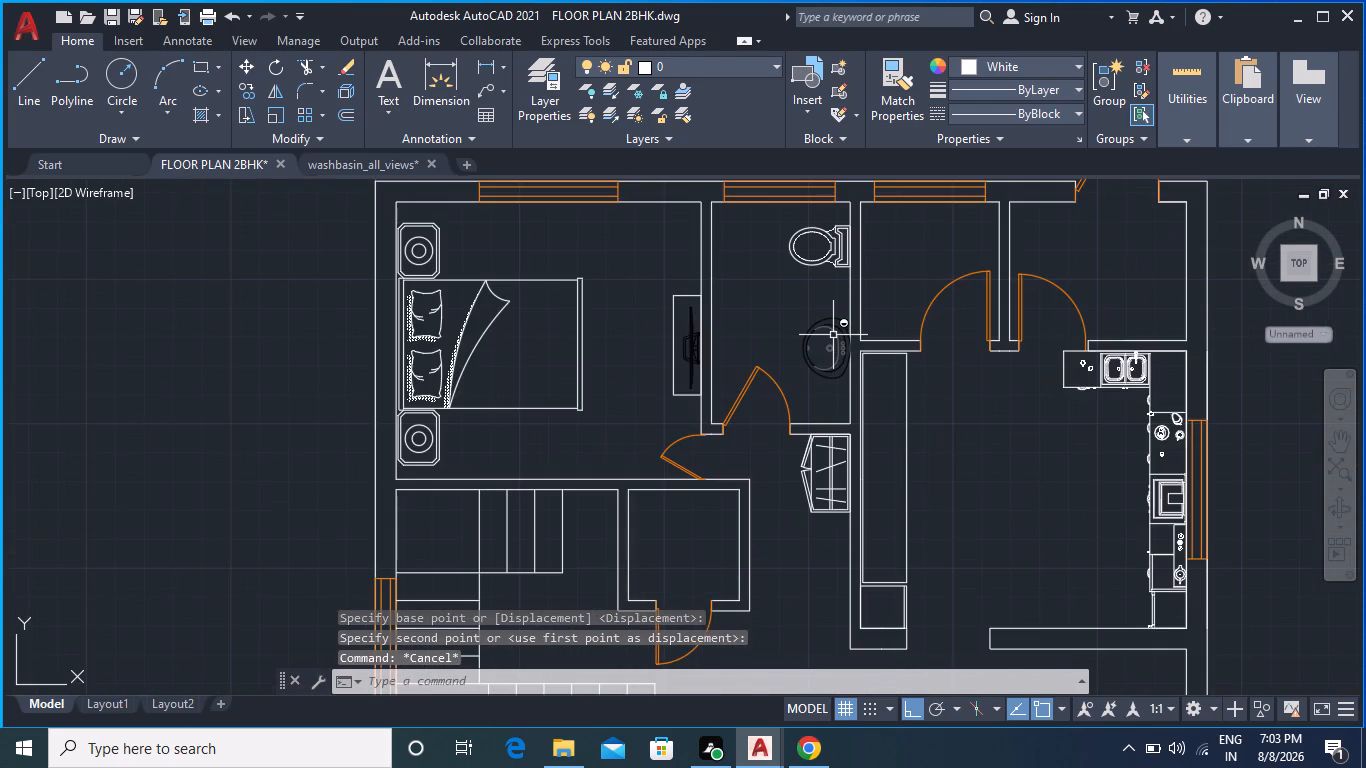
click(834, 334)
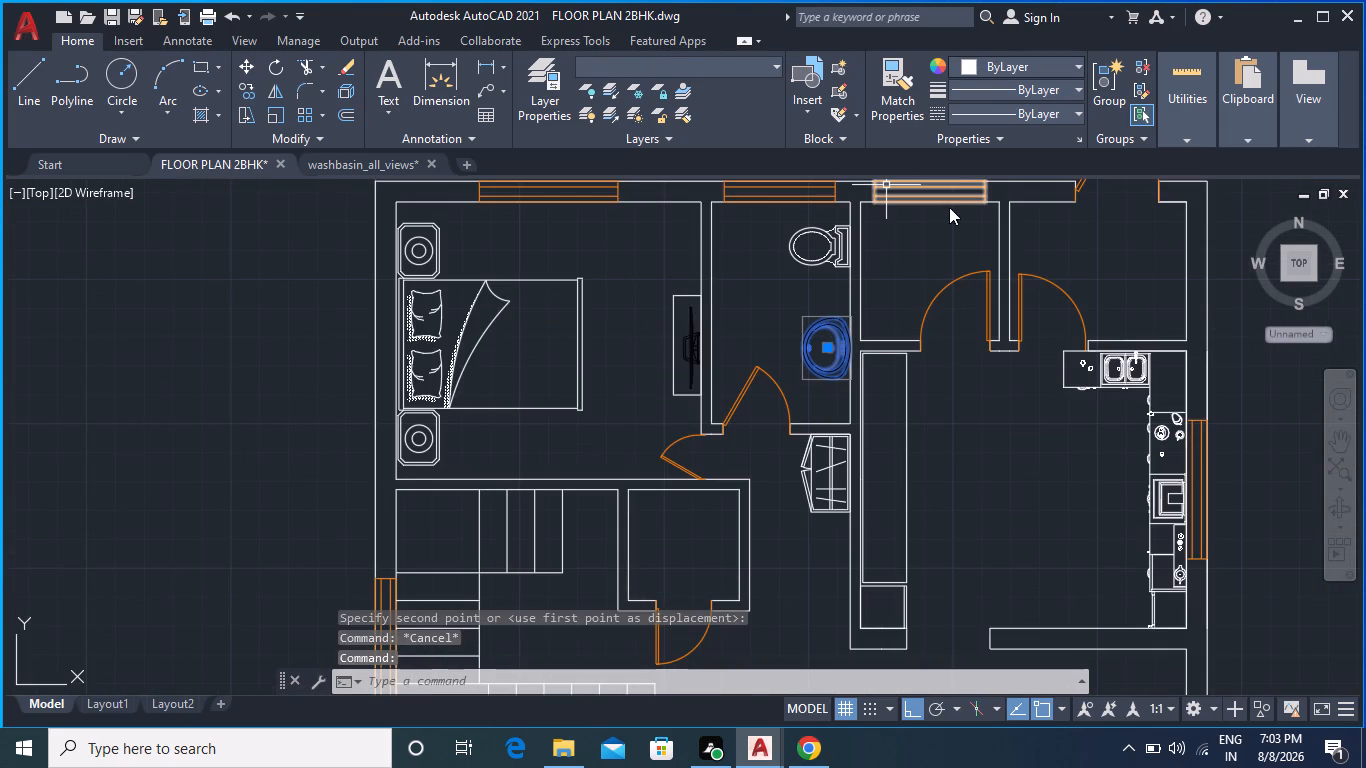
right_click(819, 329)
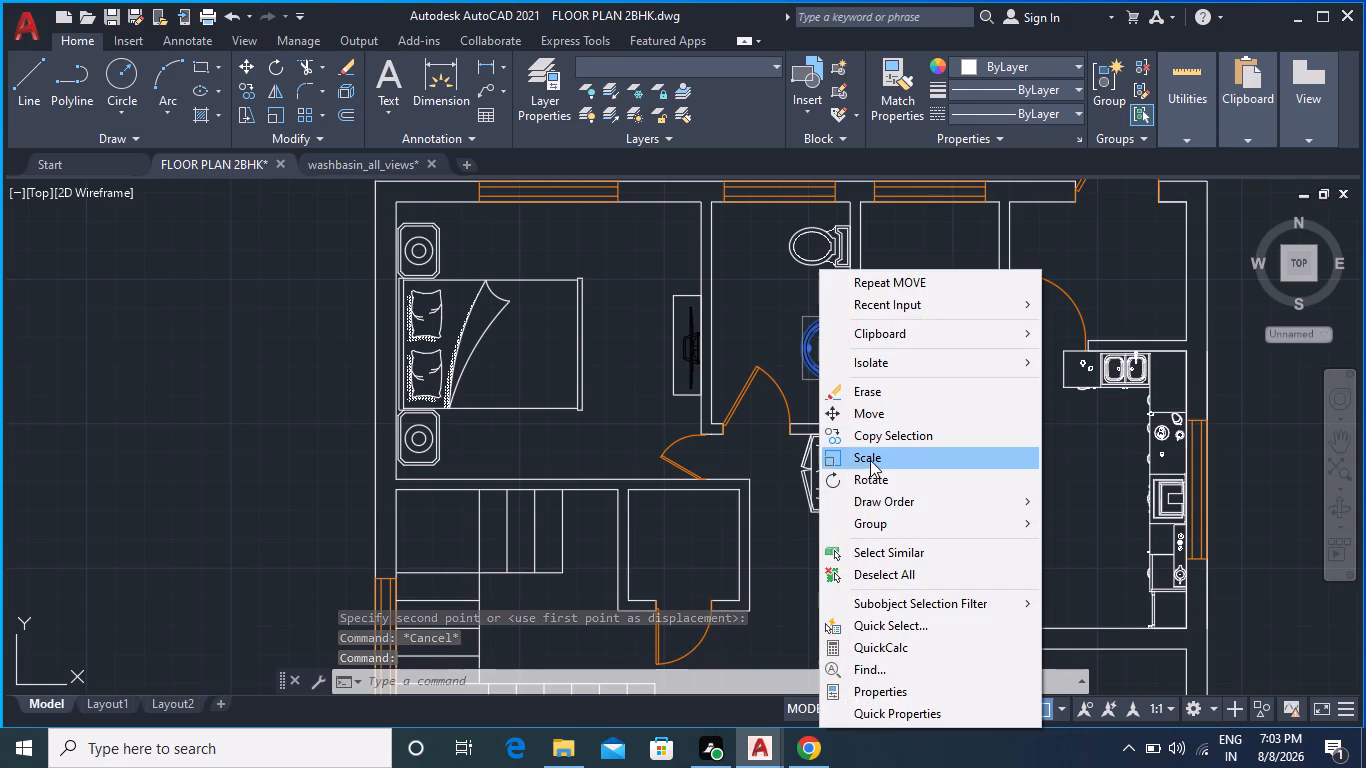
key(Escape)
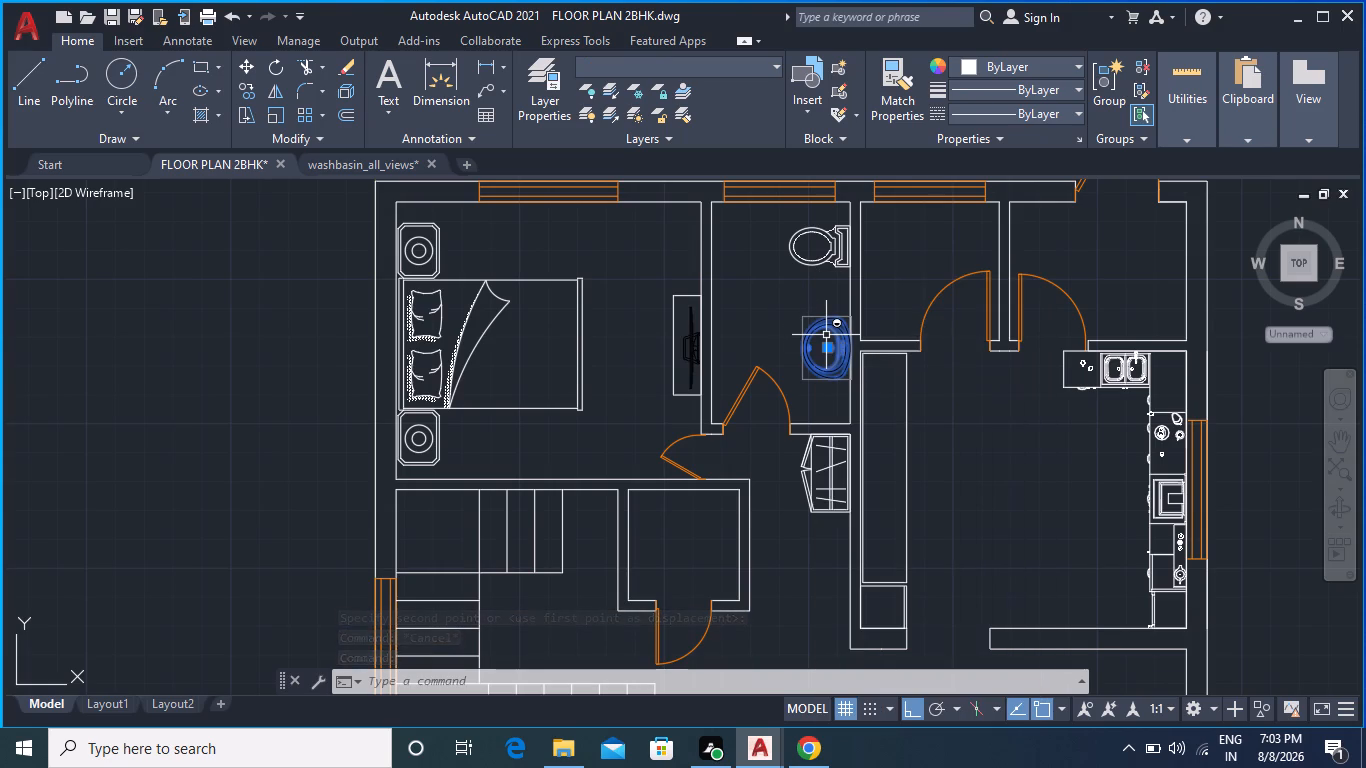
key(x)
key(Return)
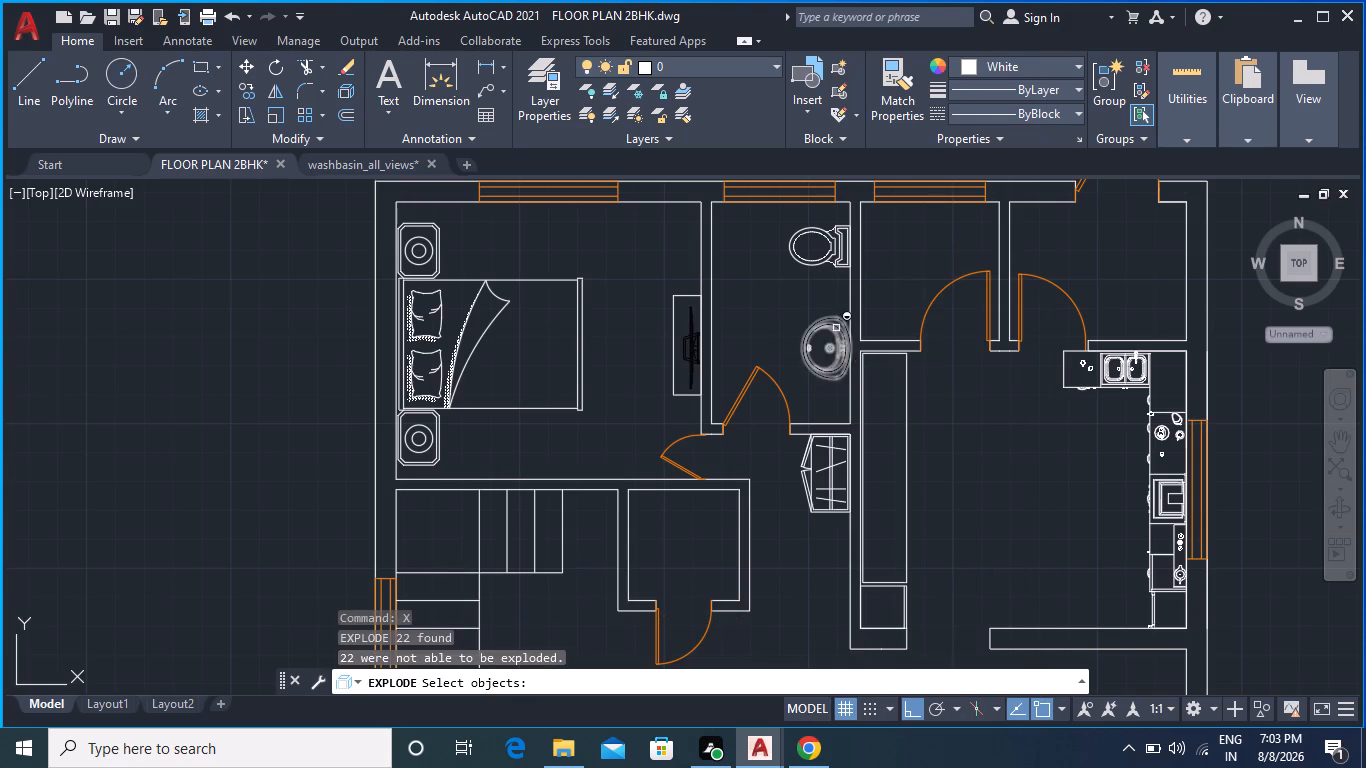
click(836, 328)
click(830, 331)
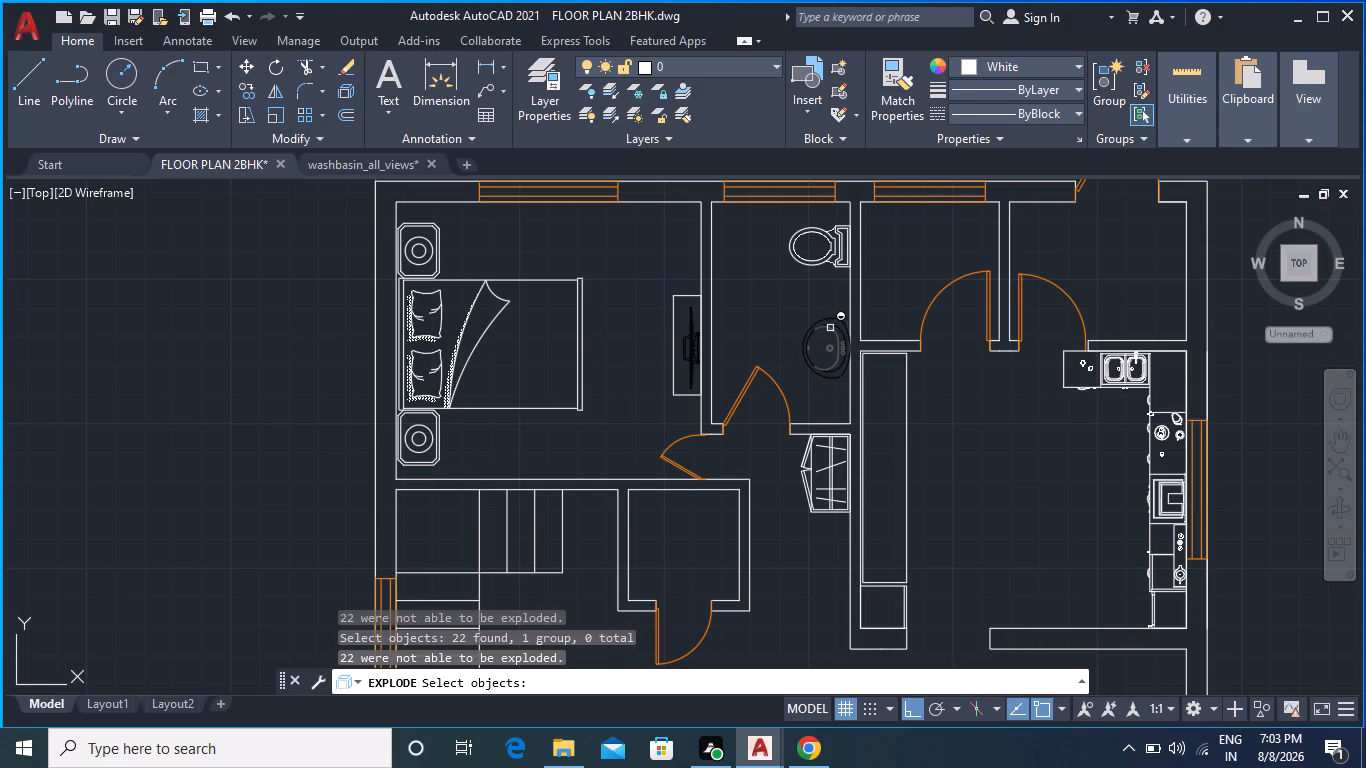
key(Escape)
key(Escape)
Set the washbasin group's object colour to white (255,255,255).
click(836, 329)
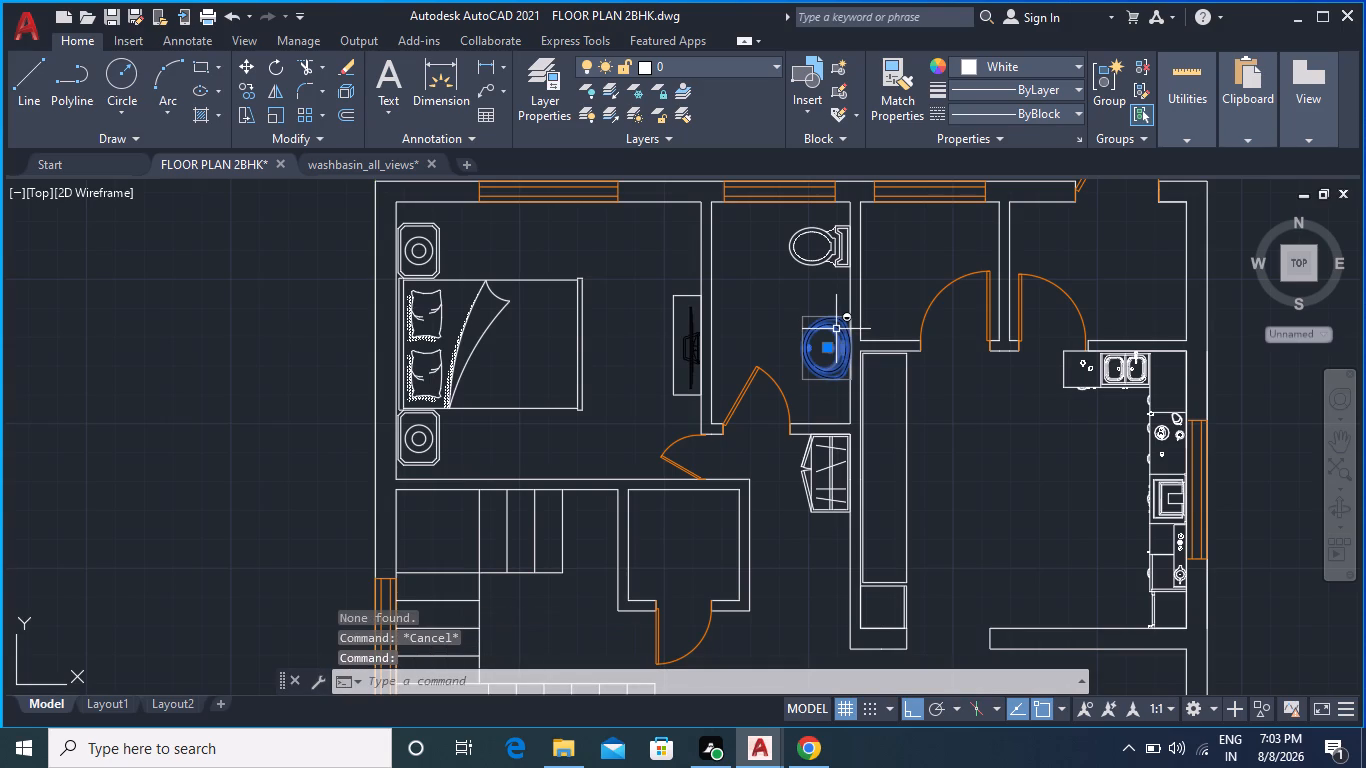
click(998, 63)
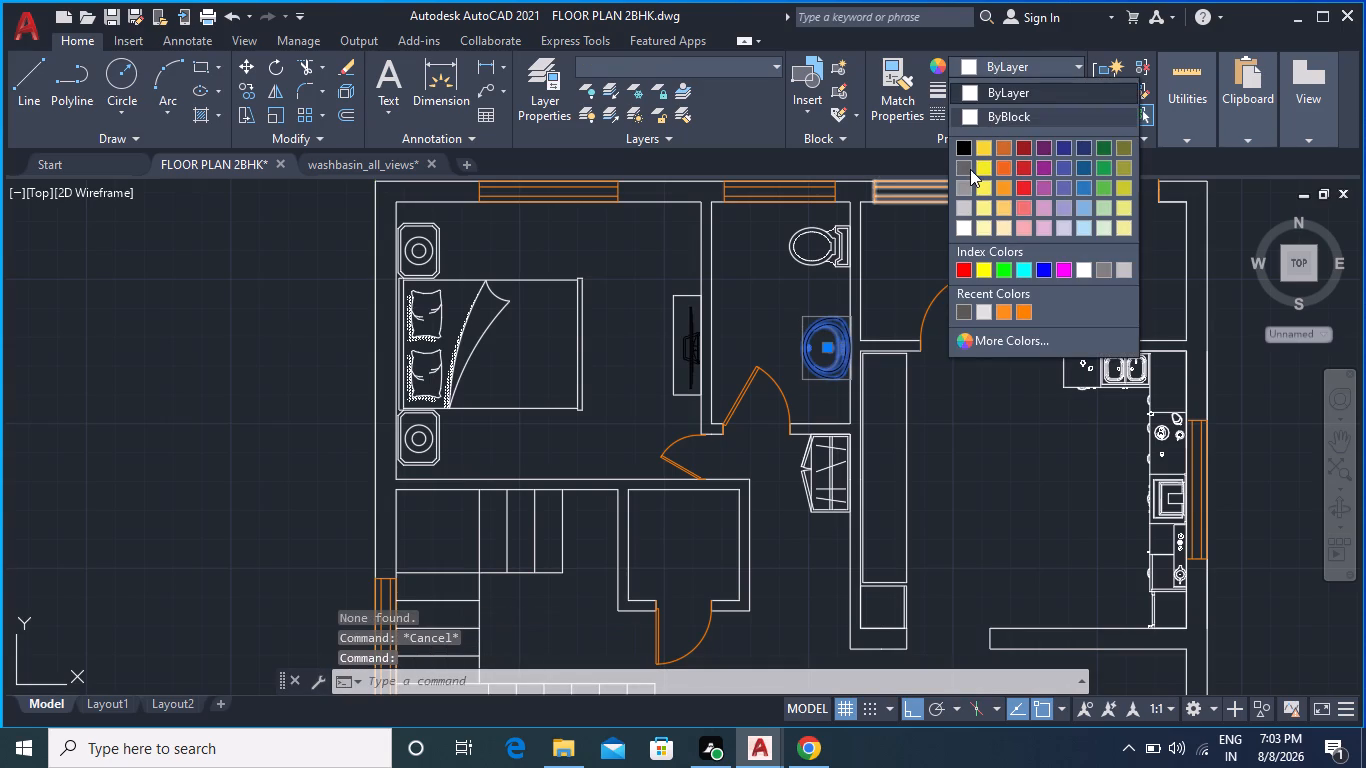
click(965, 230)
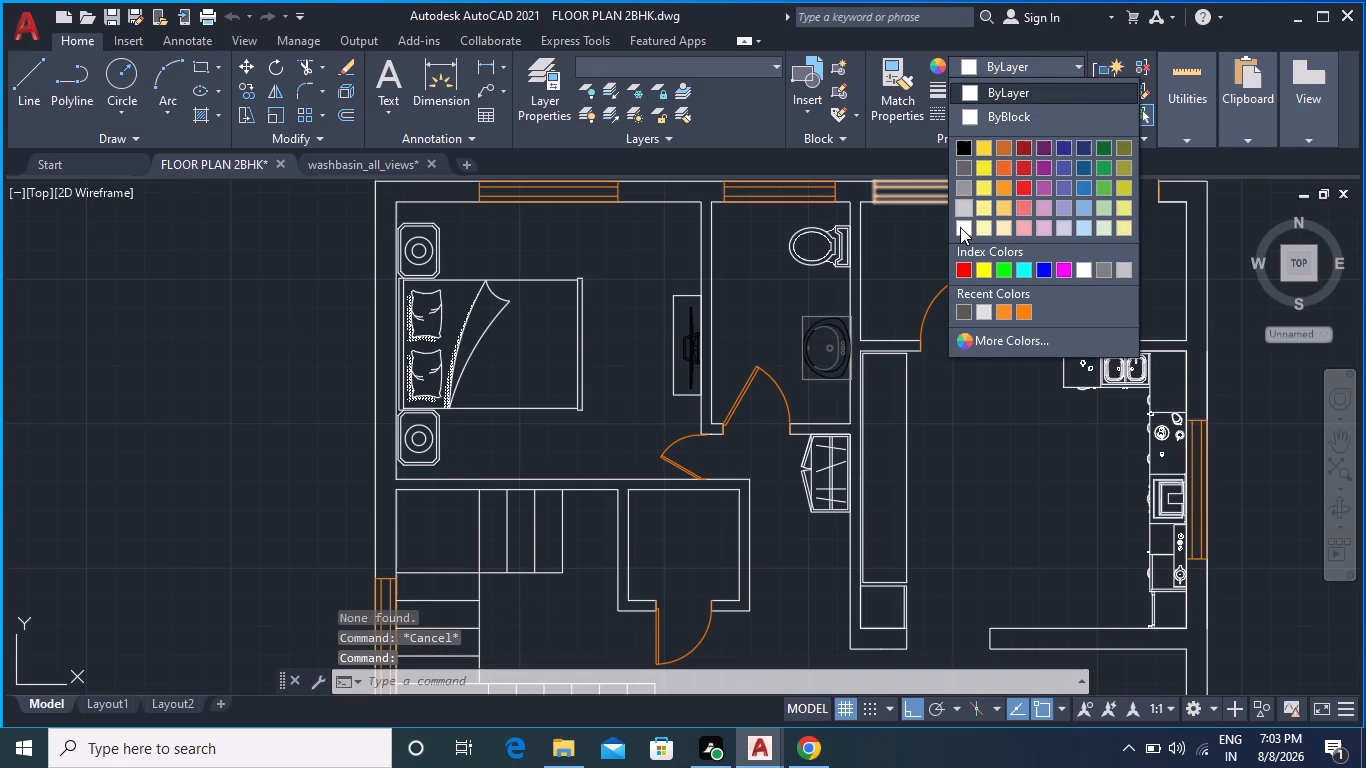
key(Escape)
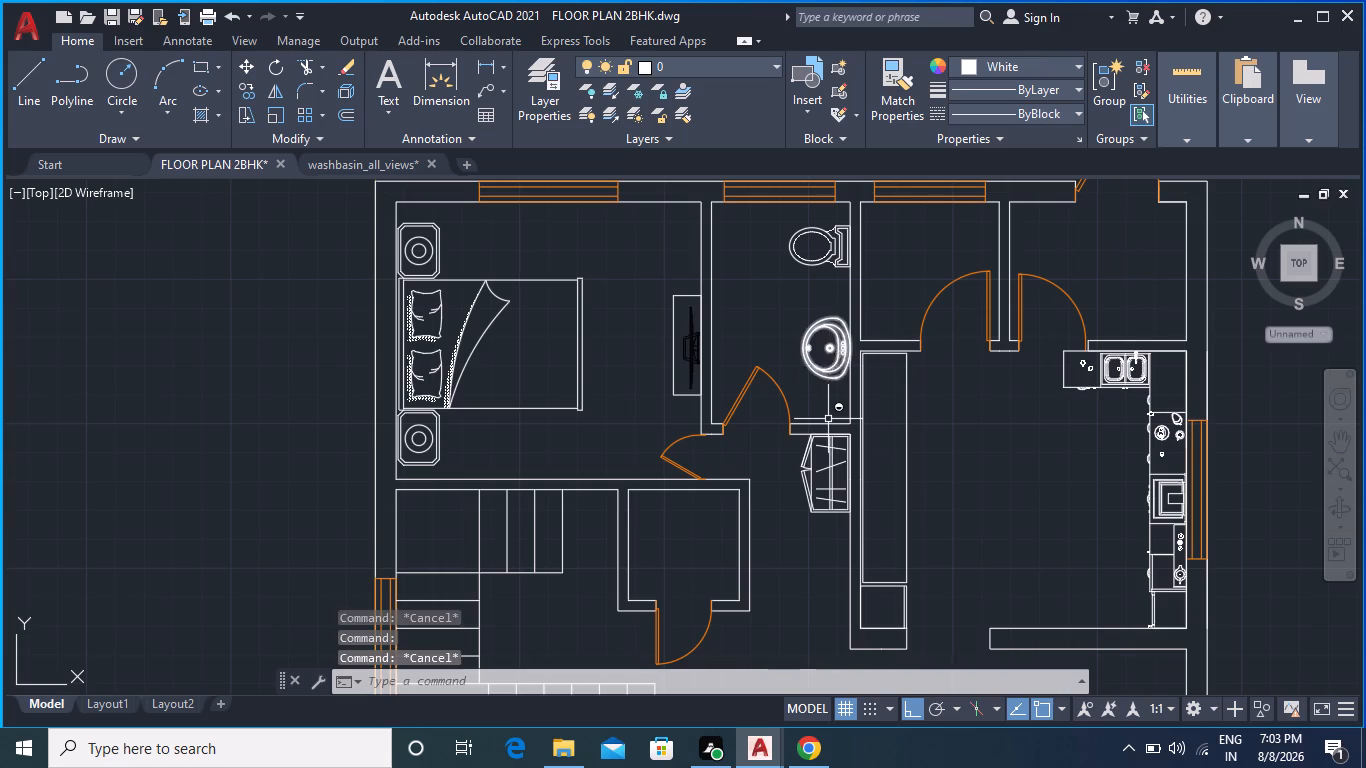
Copy the washbasin group from its back rim's midpoint onto the inner north wall face of the south-west bedroom's bathroom, between toilet and wardrobe.
scroll(834, 339, up, 3)
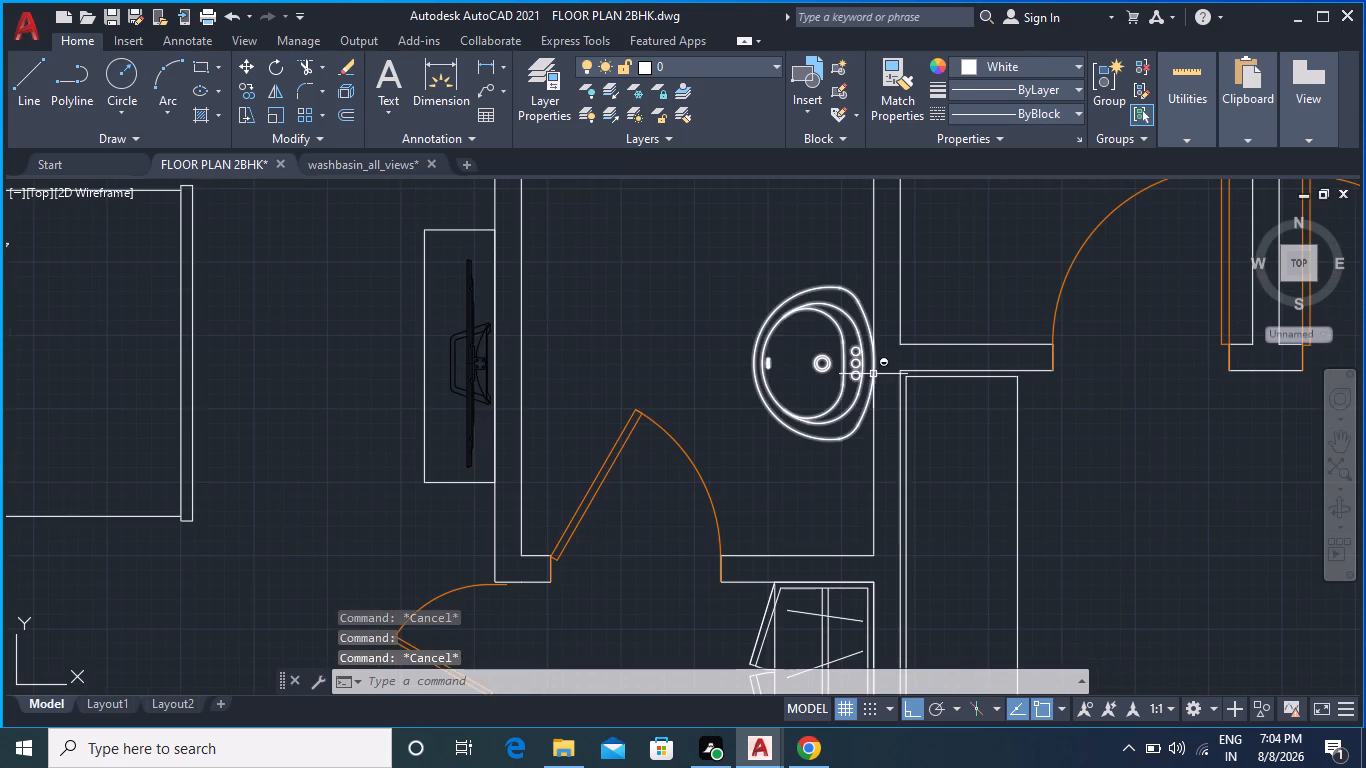
click(851, 359)
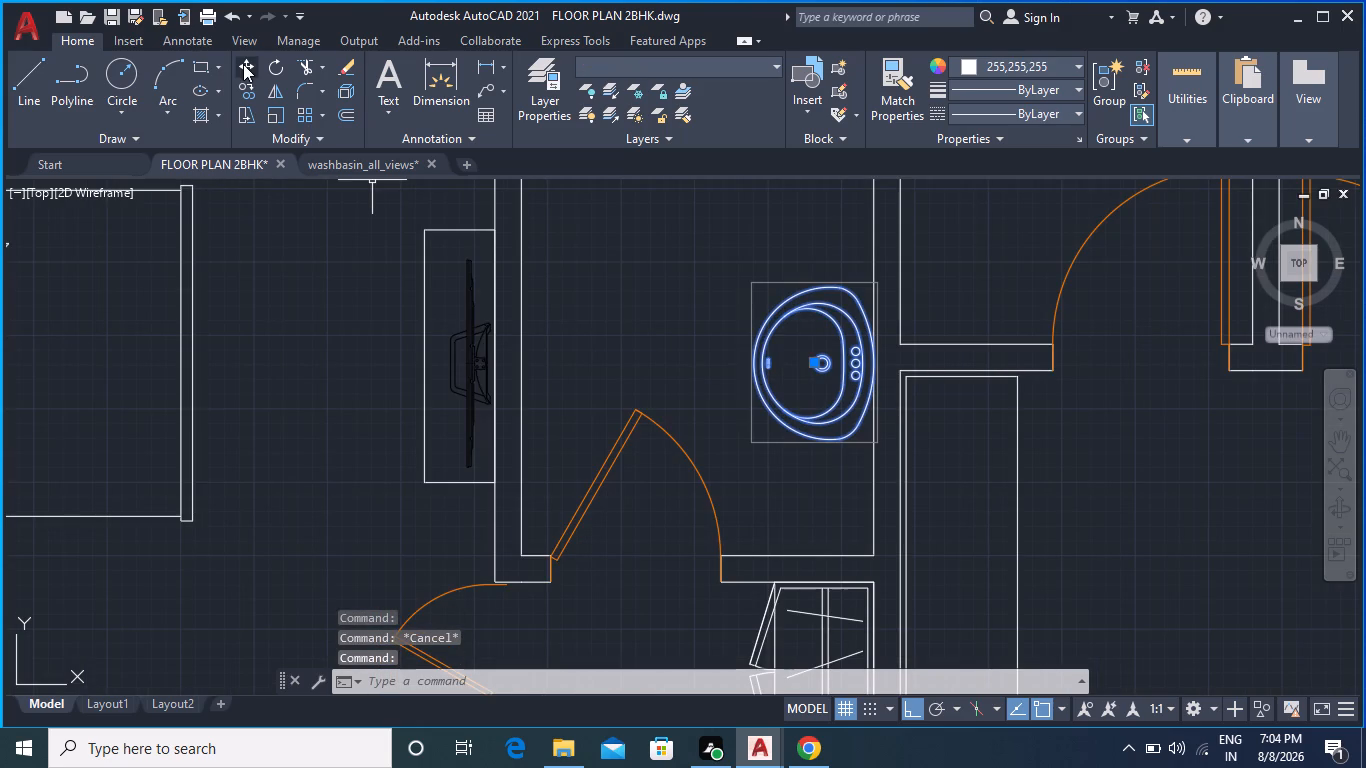
click(243, 64)
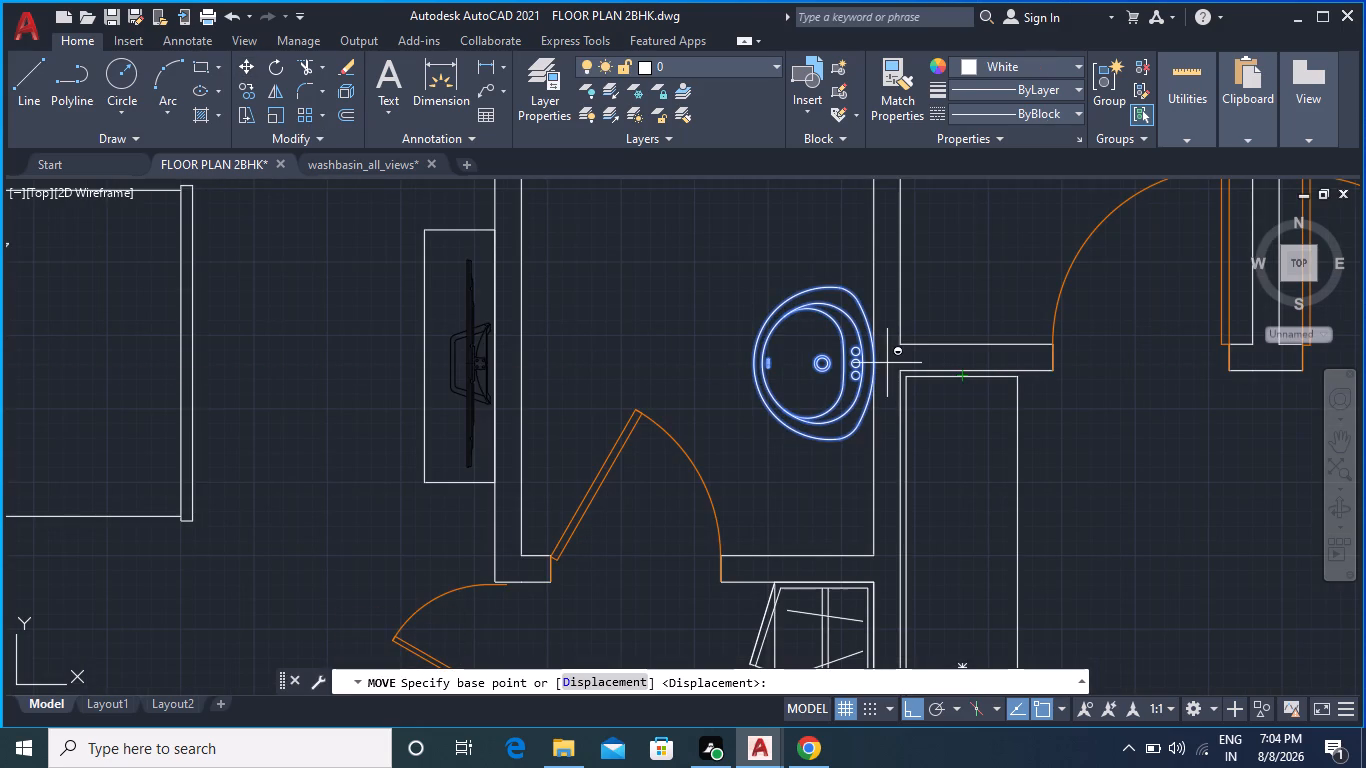
click(242, 91)
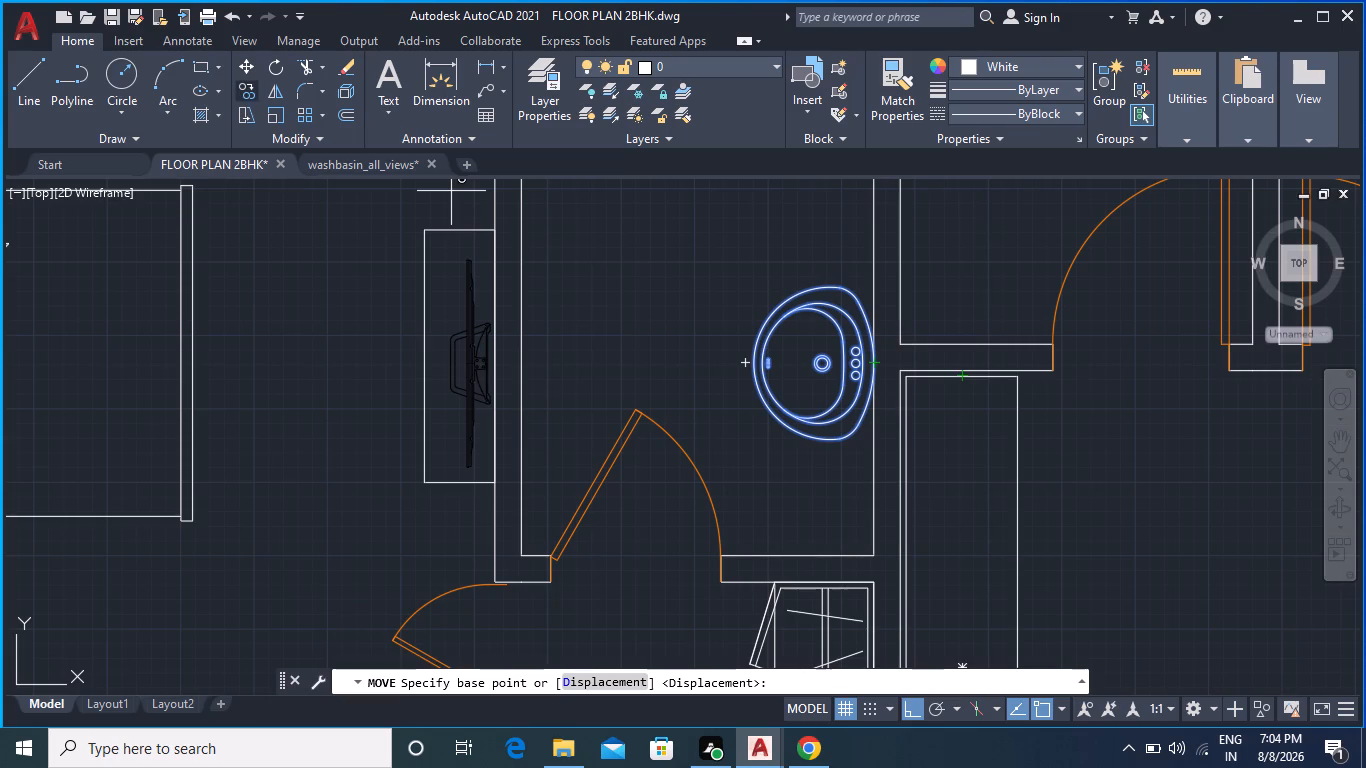
click(841, 366)
key(Return)
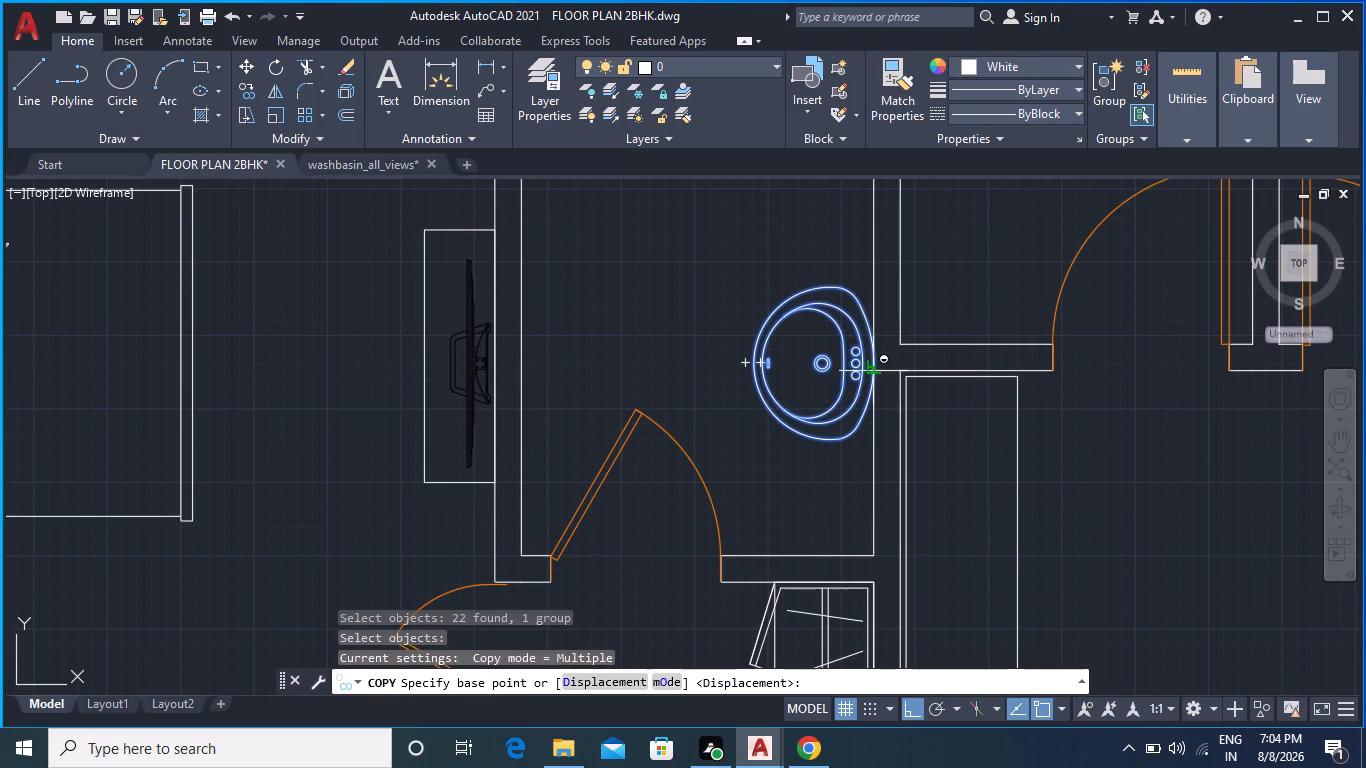
click(876, 363)
scroll(799, 384, down, 3)
middle_drag(762, 424, 798, 221)
scroll(728, 403, down, 2)
middle_drag(718, 434, 724, 284)
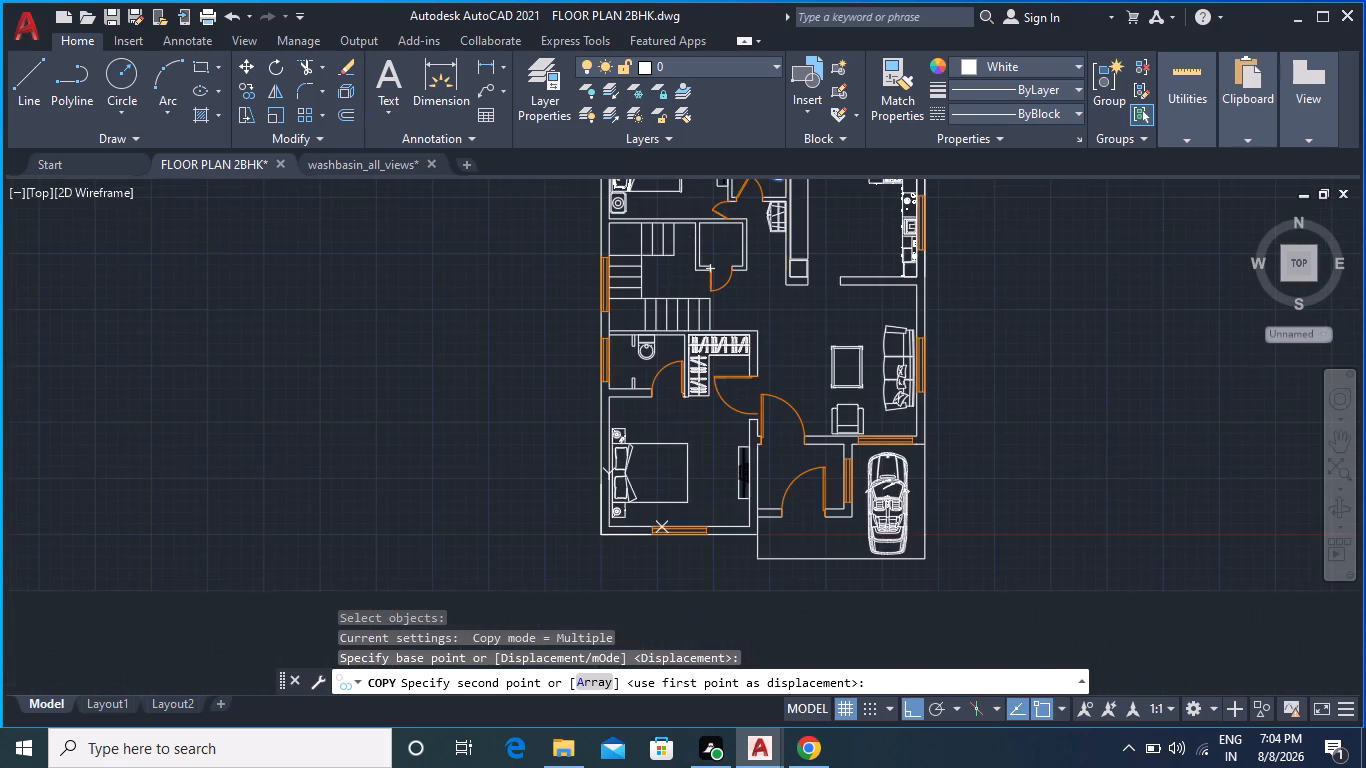
scroll(645, 344, up, 3)
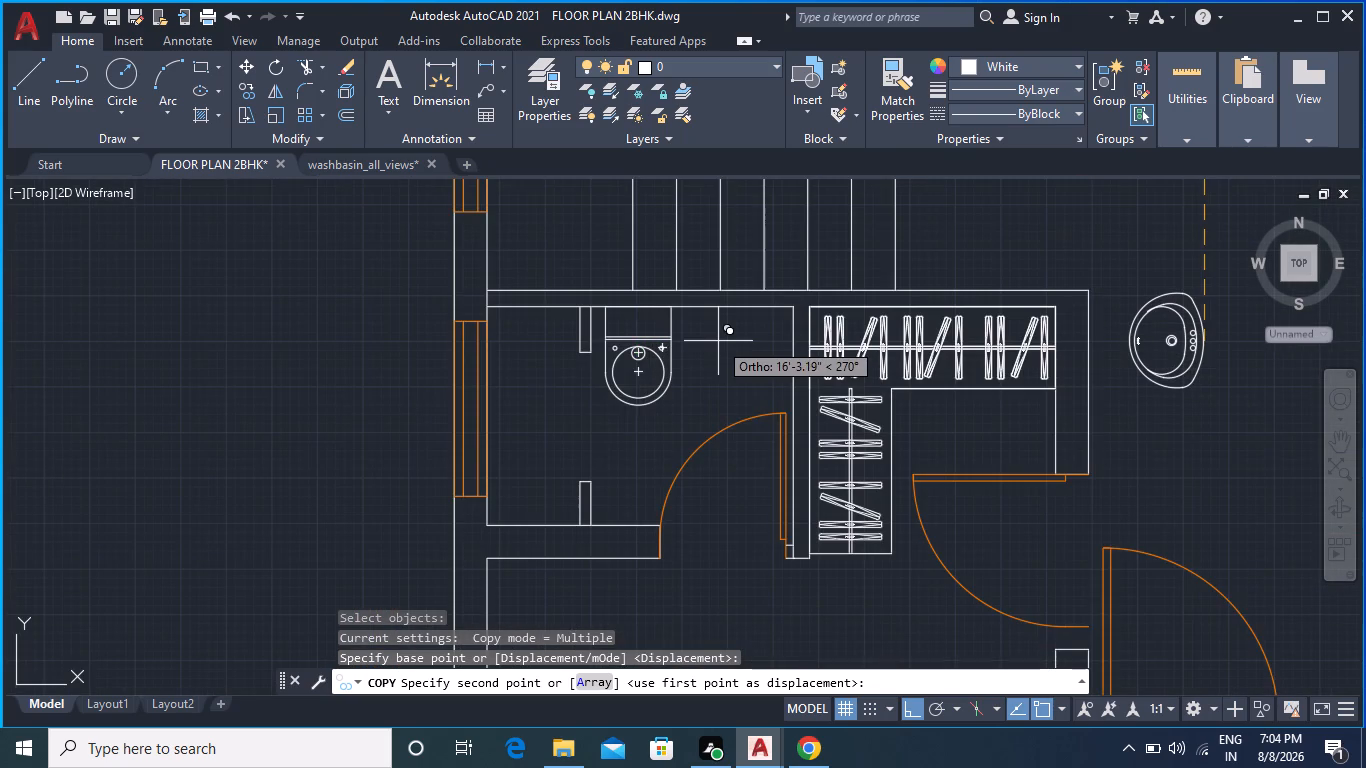
scroll(719, 330, up, 2)
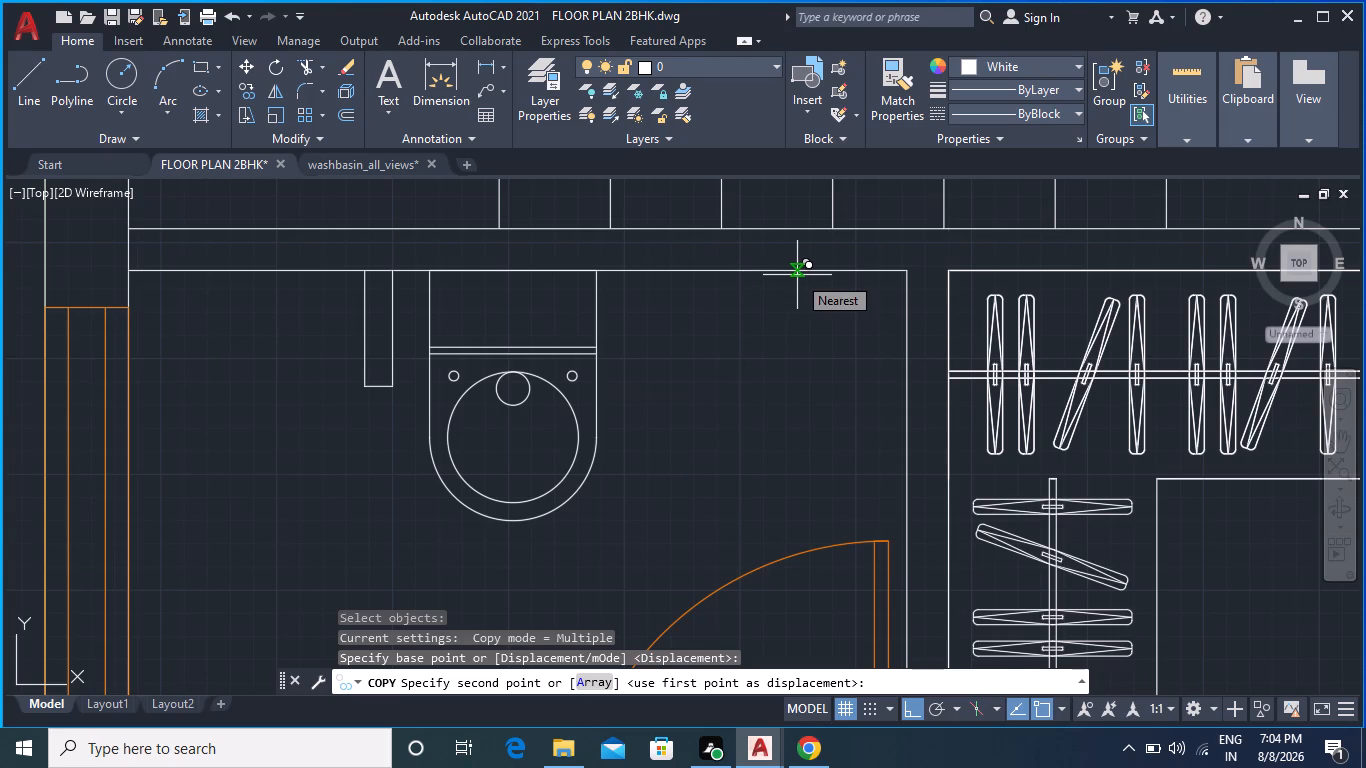
click(791, 275)
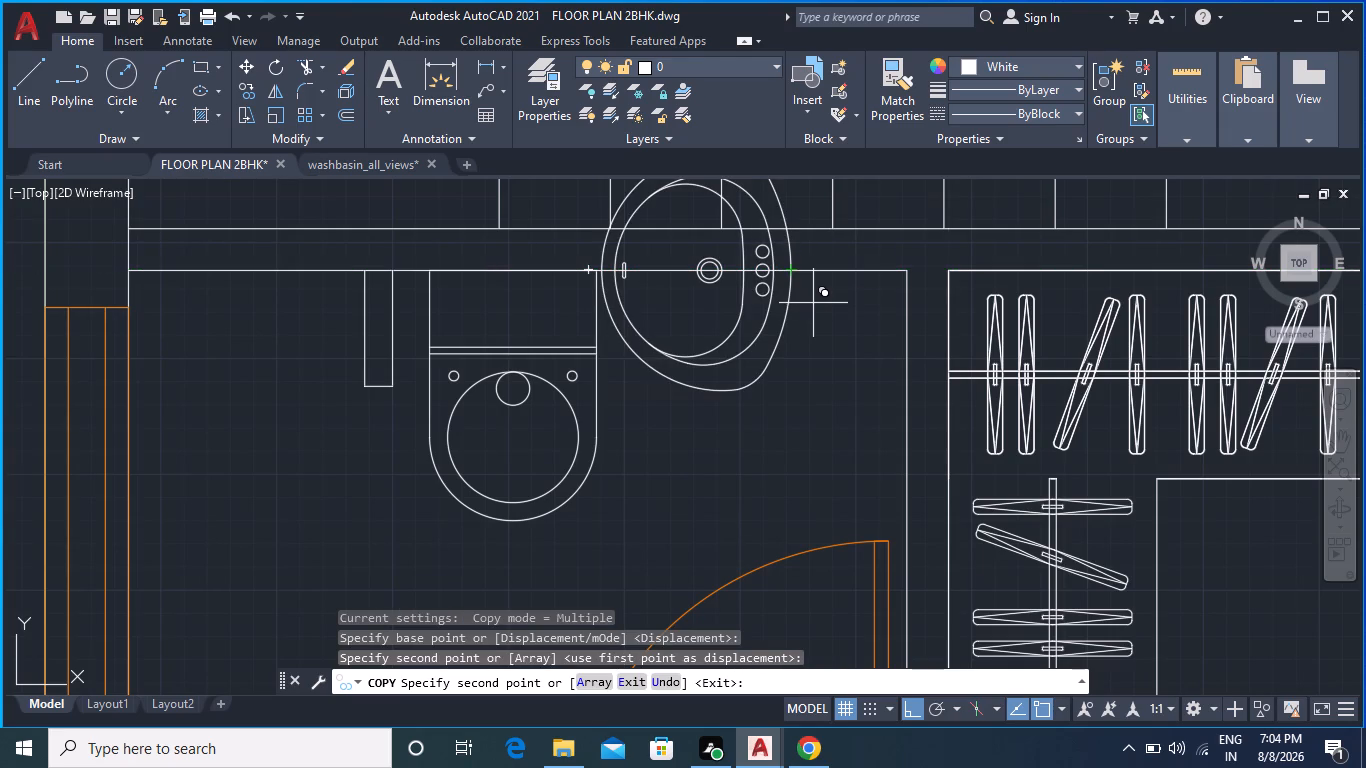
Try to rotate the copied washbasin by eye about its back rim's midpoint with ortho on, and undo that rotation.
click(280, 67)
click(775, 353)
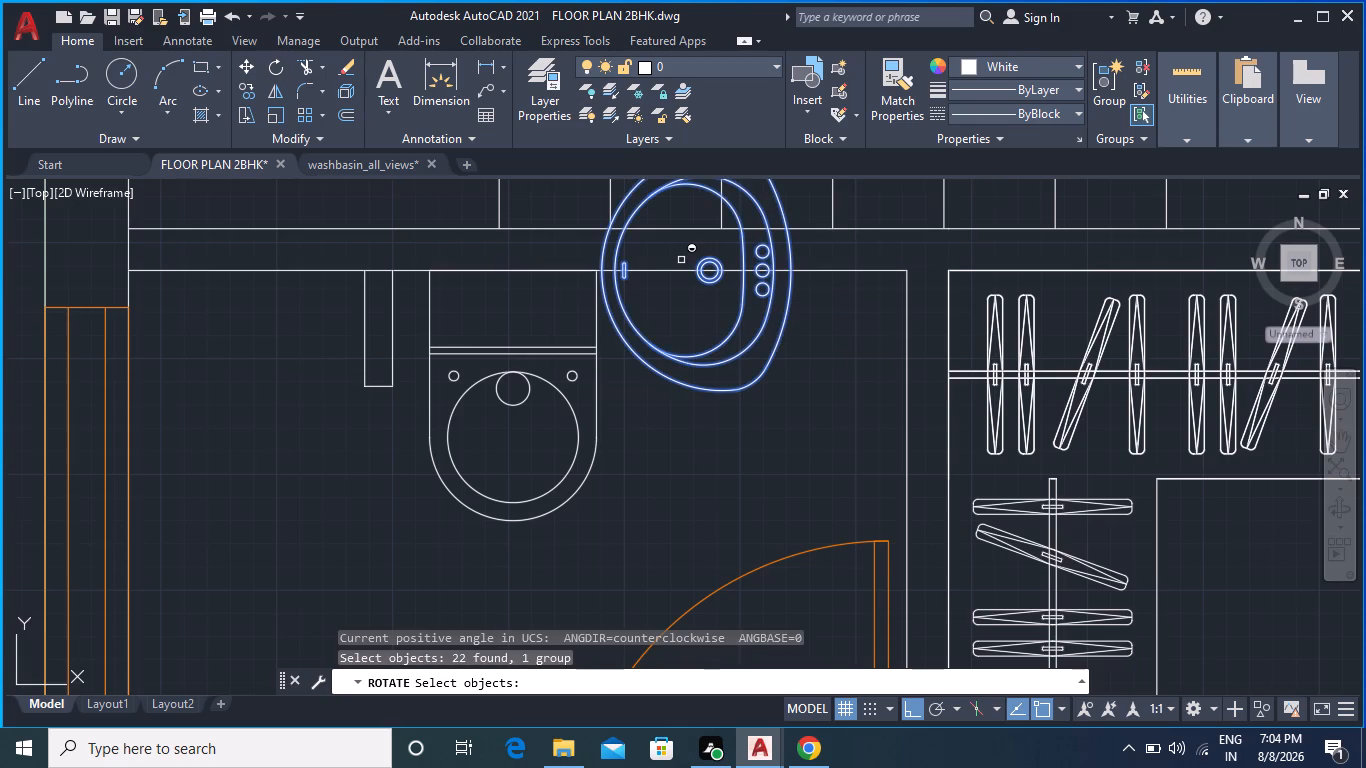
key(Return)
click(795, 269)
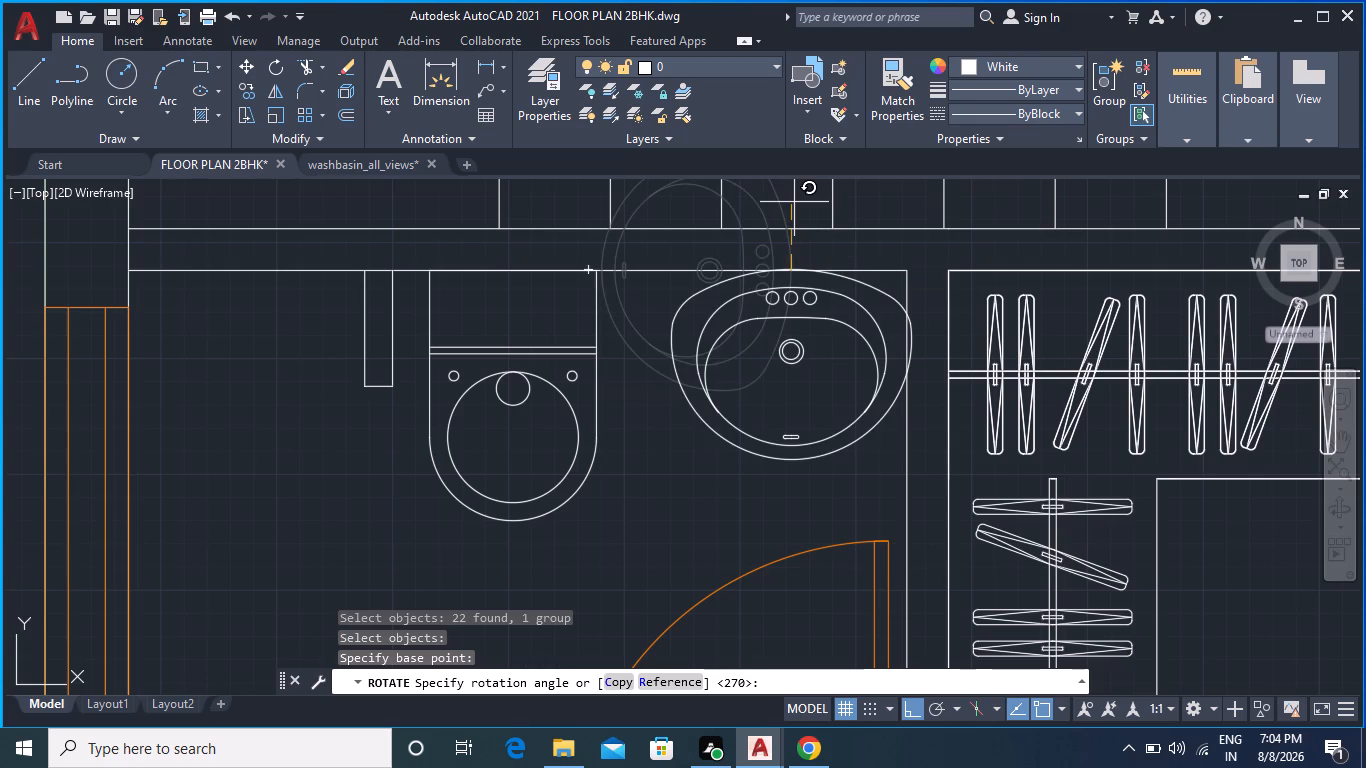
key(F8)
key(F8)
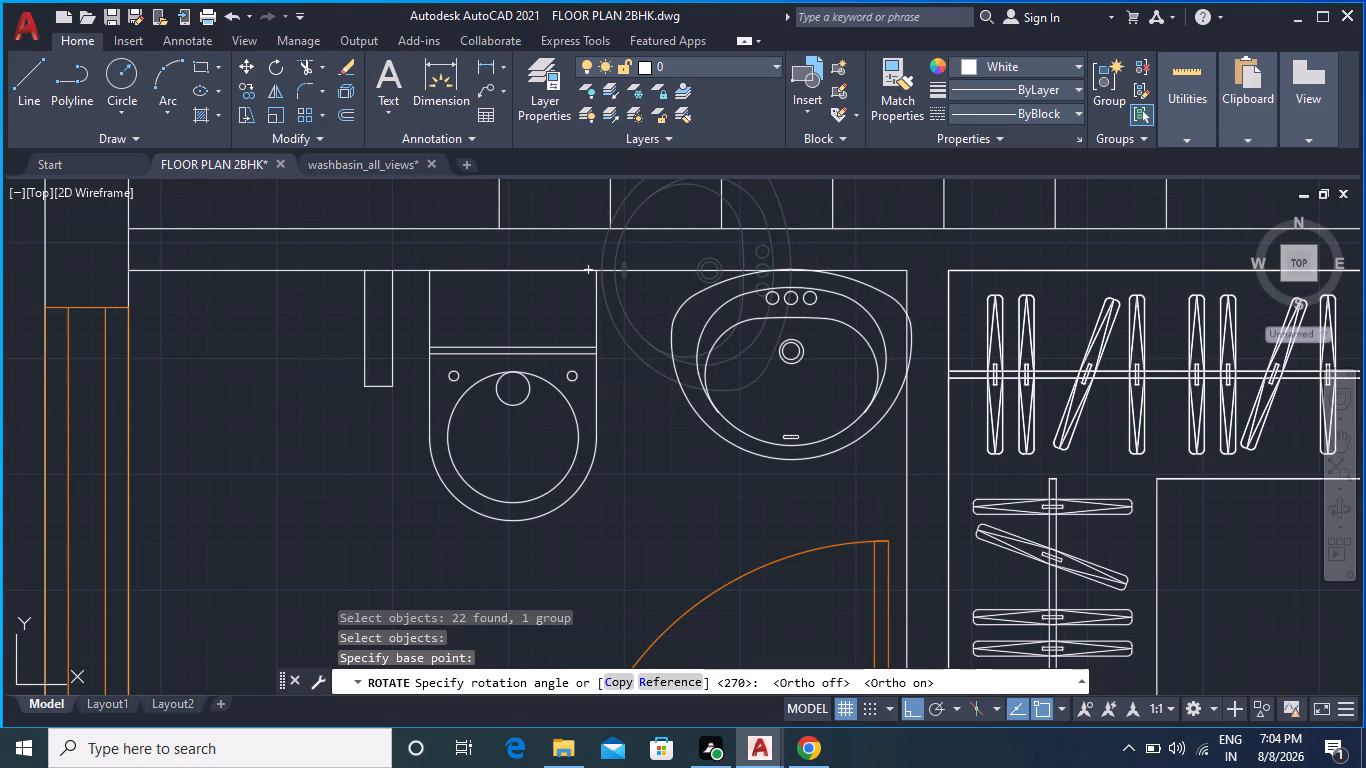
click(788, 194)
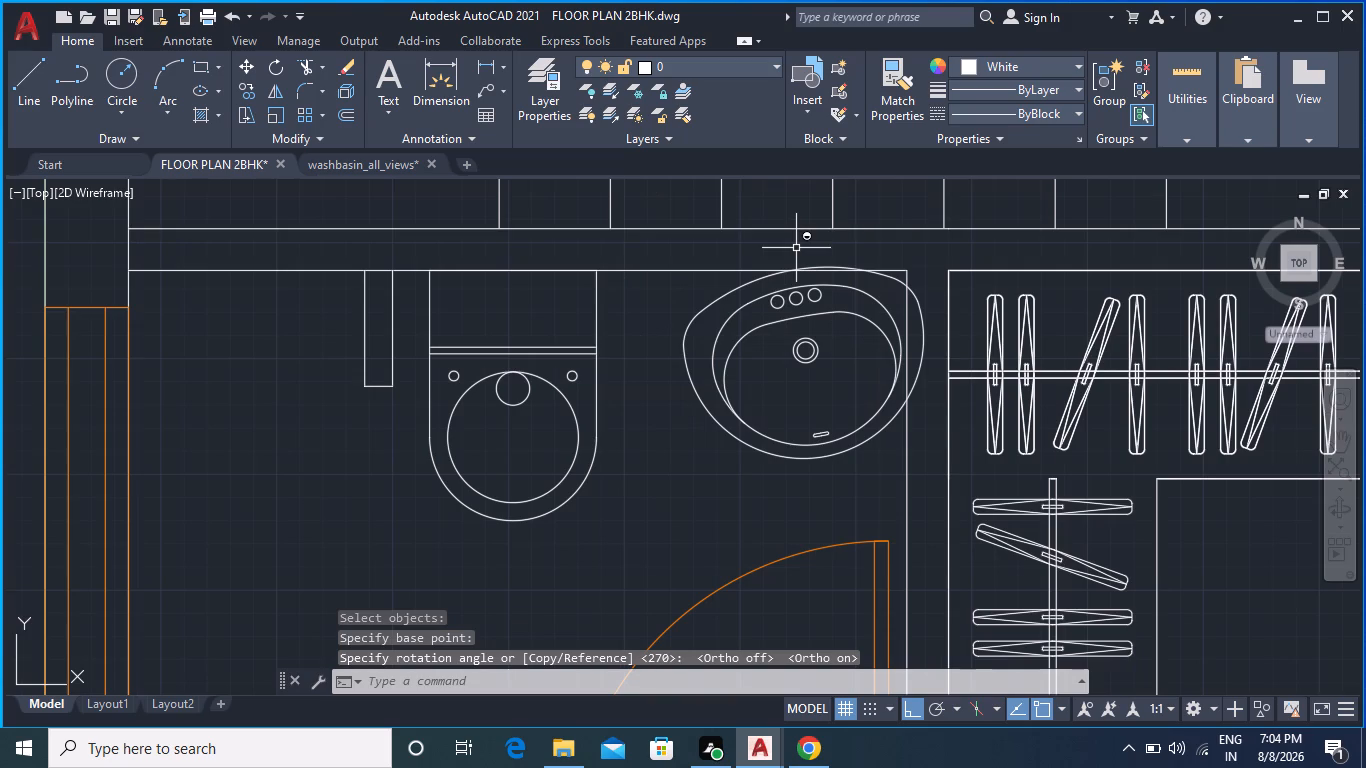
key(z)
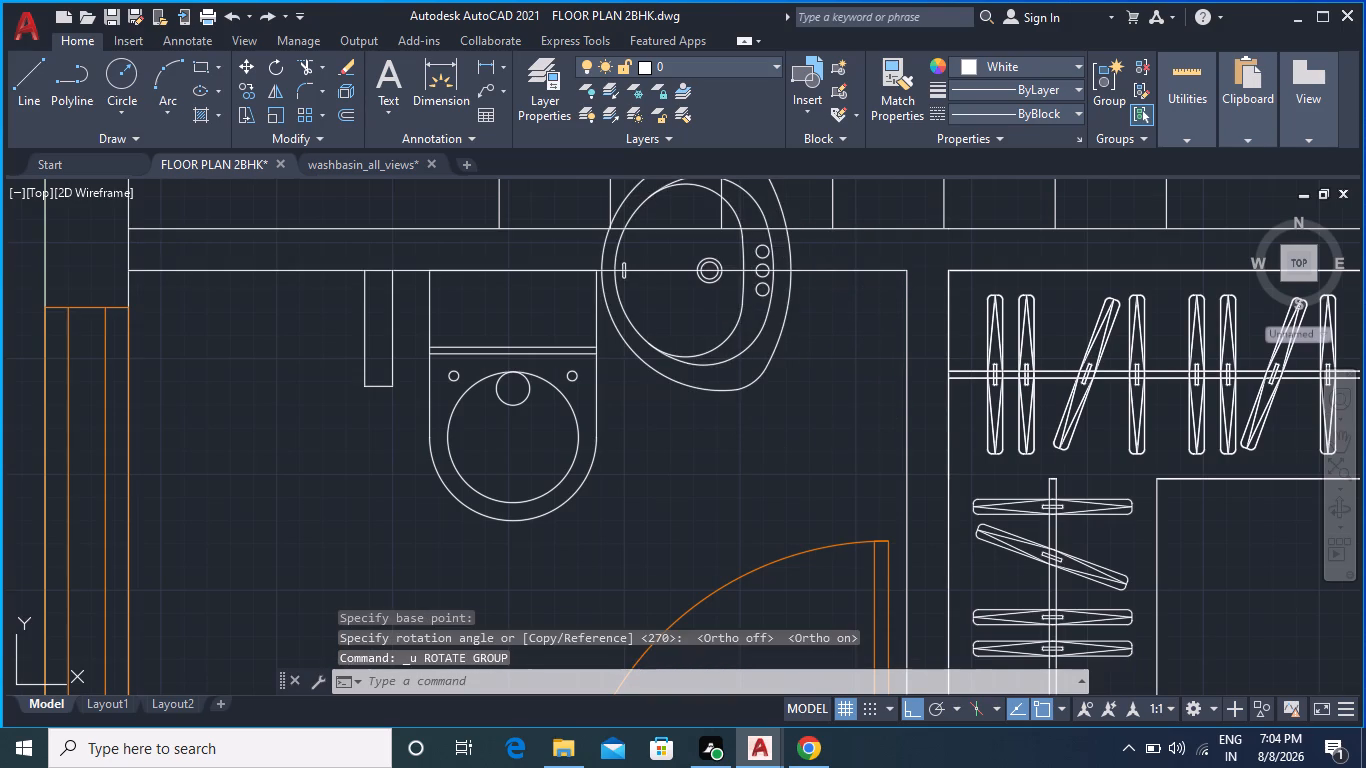
Rotate the copied washbasin by 90° about its back rim's midpoint so its back faces the north wall.
click(790, 248)
click(276, 69)
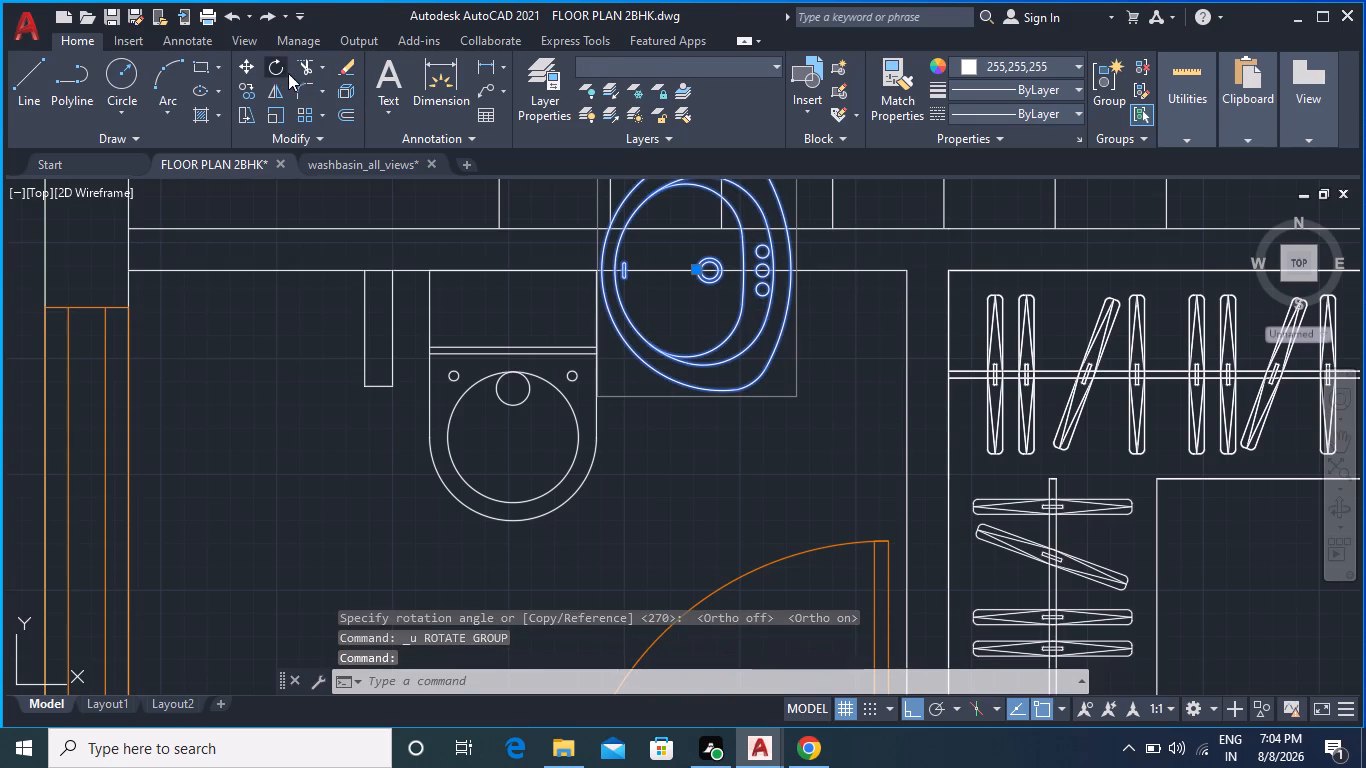
click(795, 268)
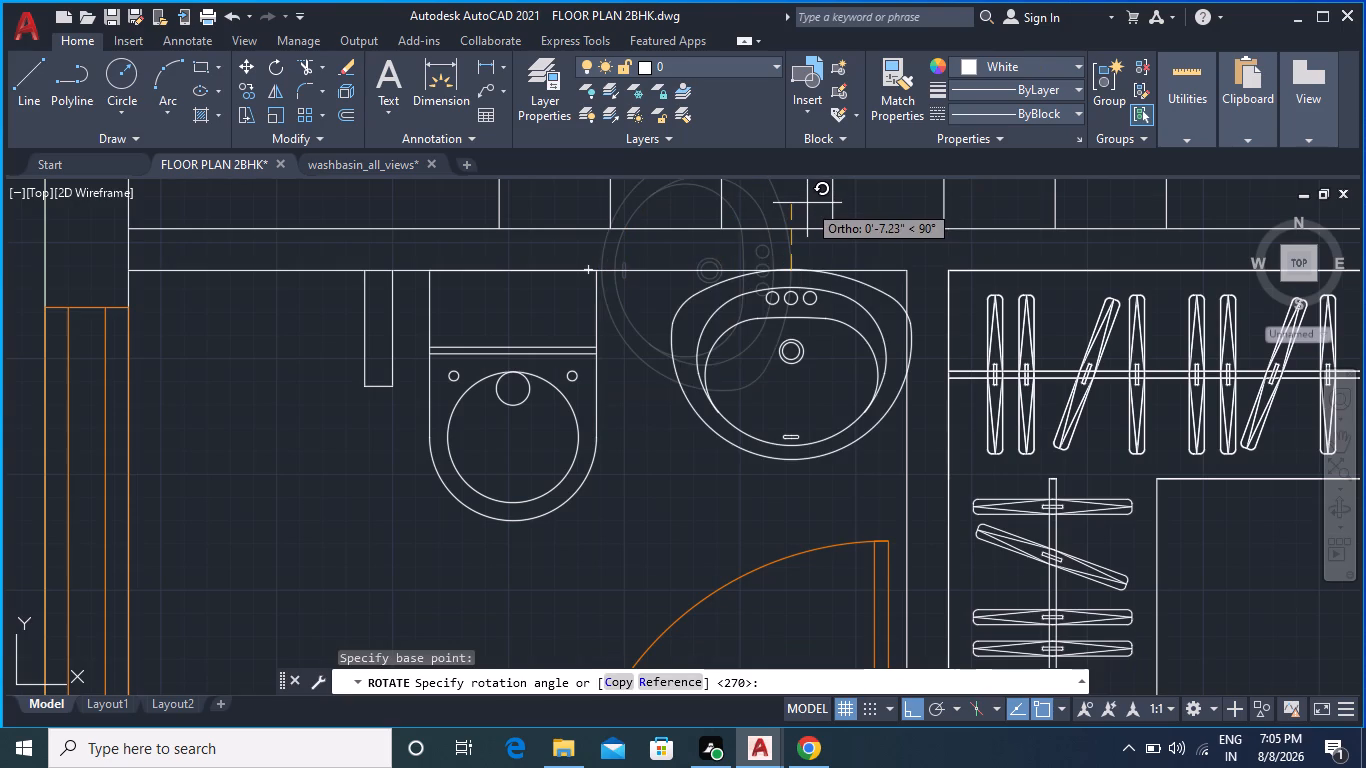
text(90)
key(Return)
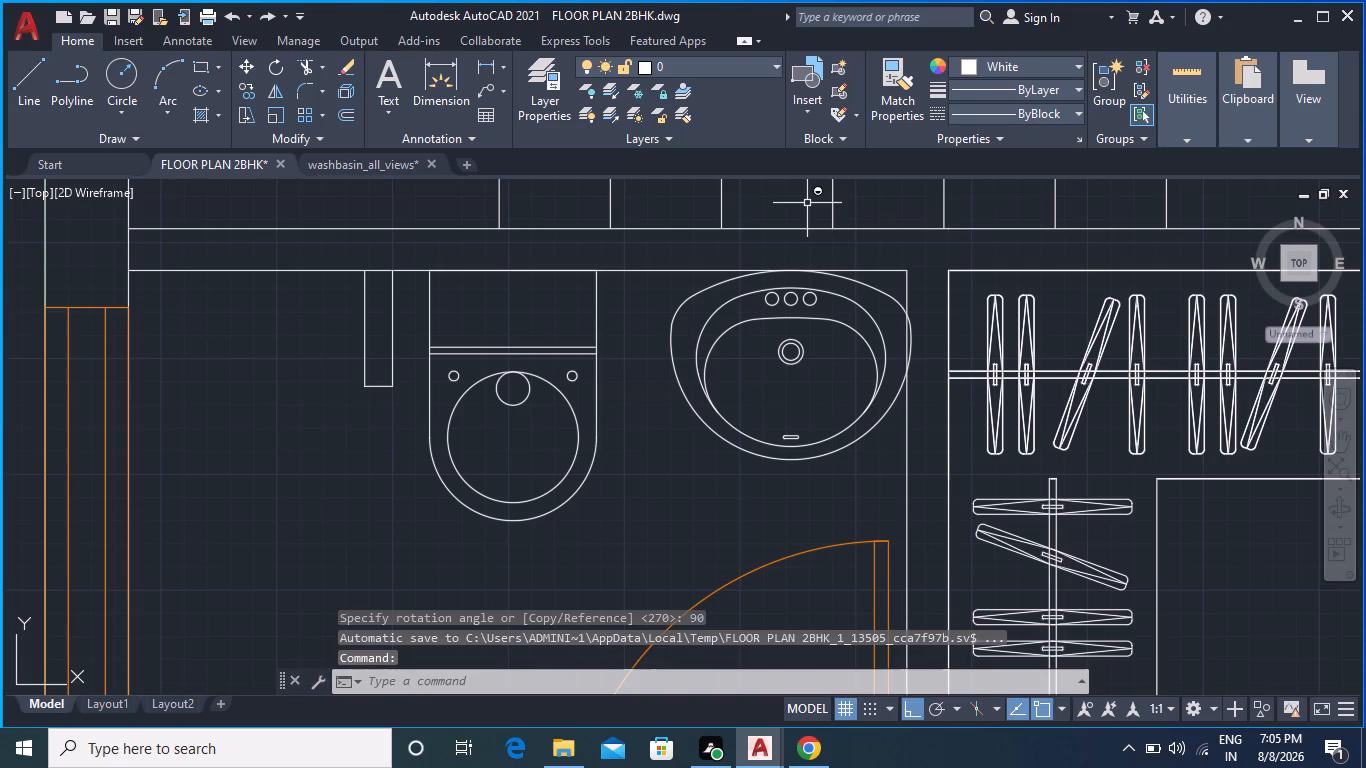
Move the copied washbasin slightly south-west, towards the toilet, using its back rim's midpoint as base point.
click(786, 305)
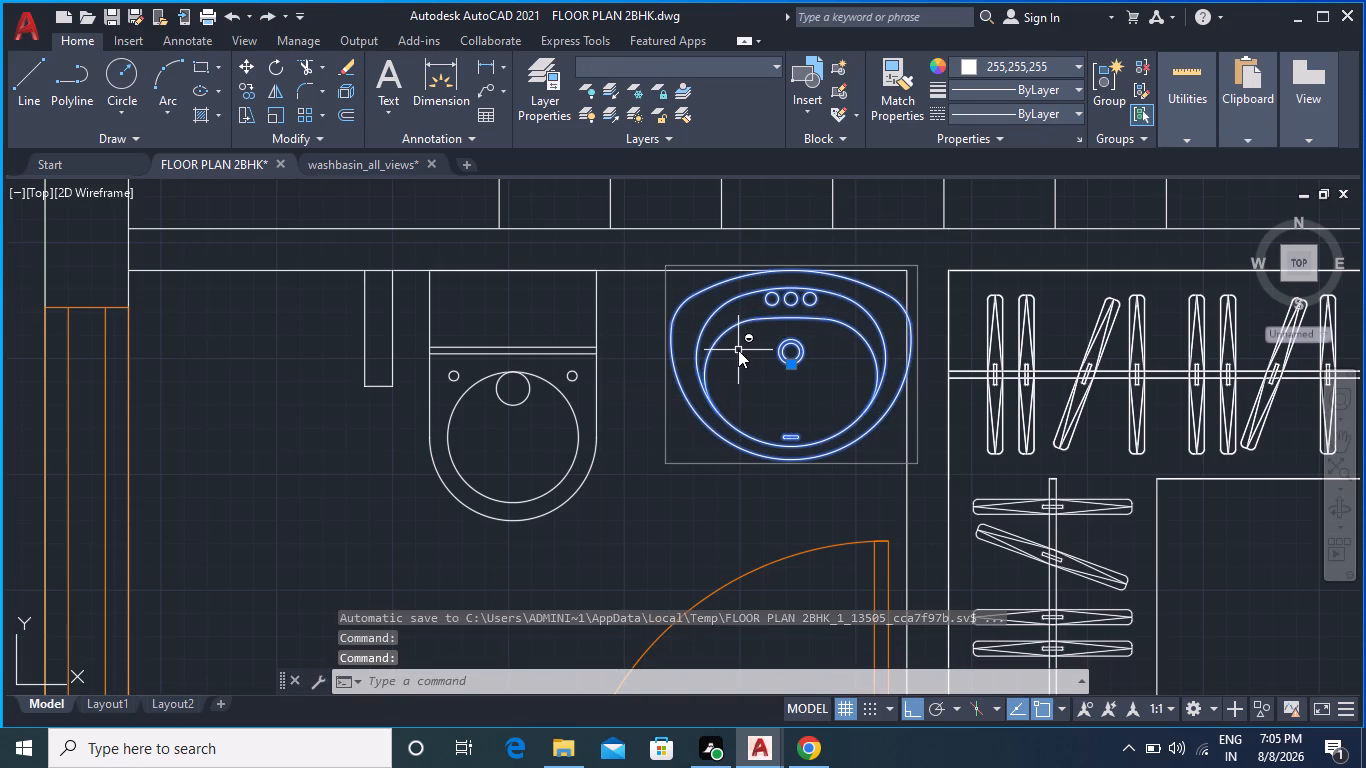
click(246, 62)
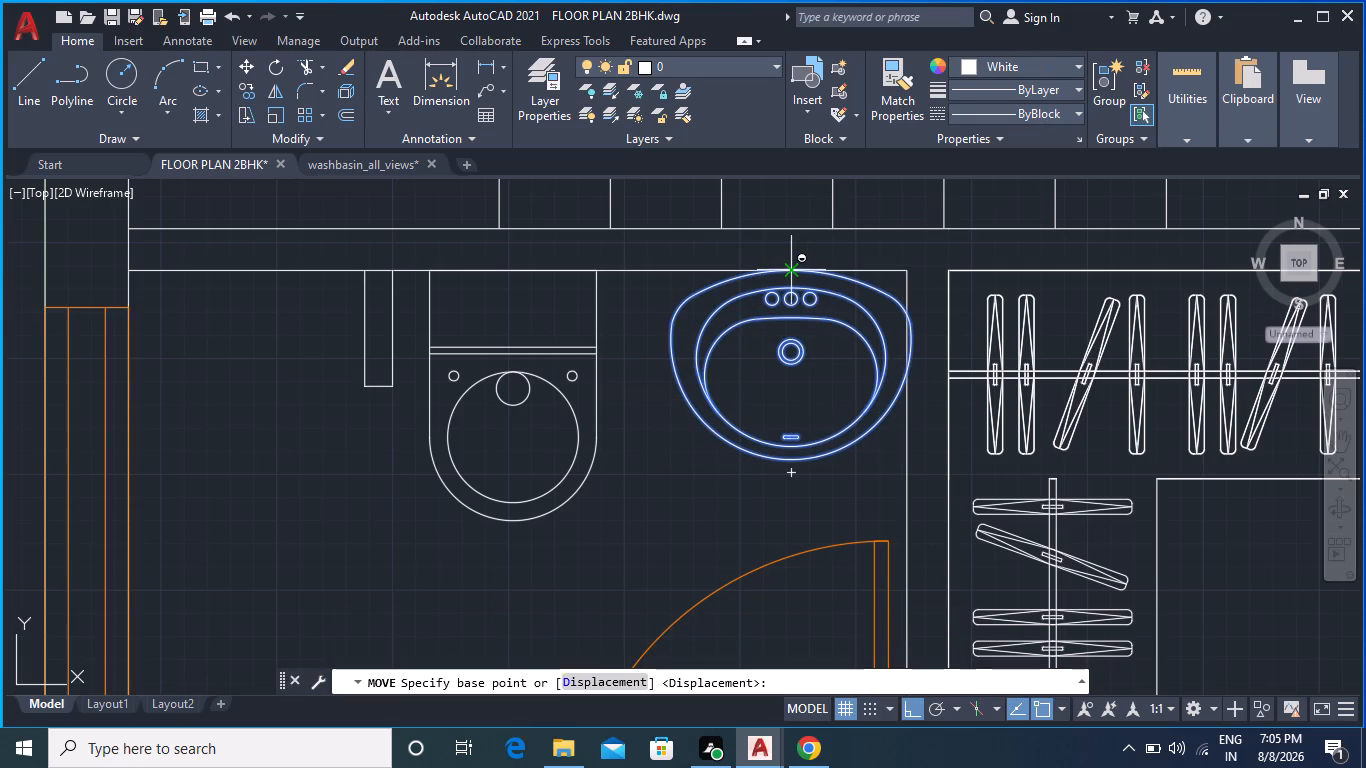
click(787, 268)
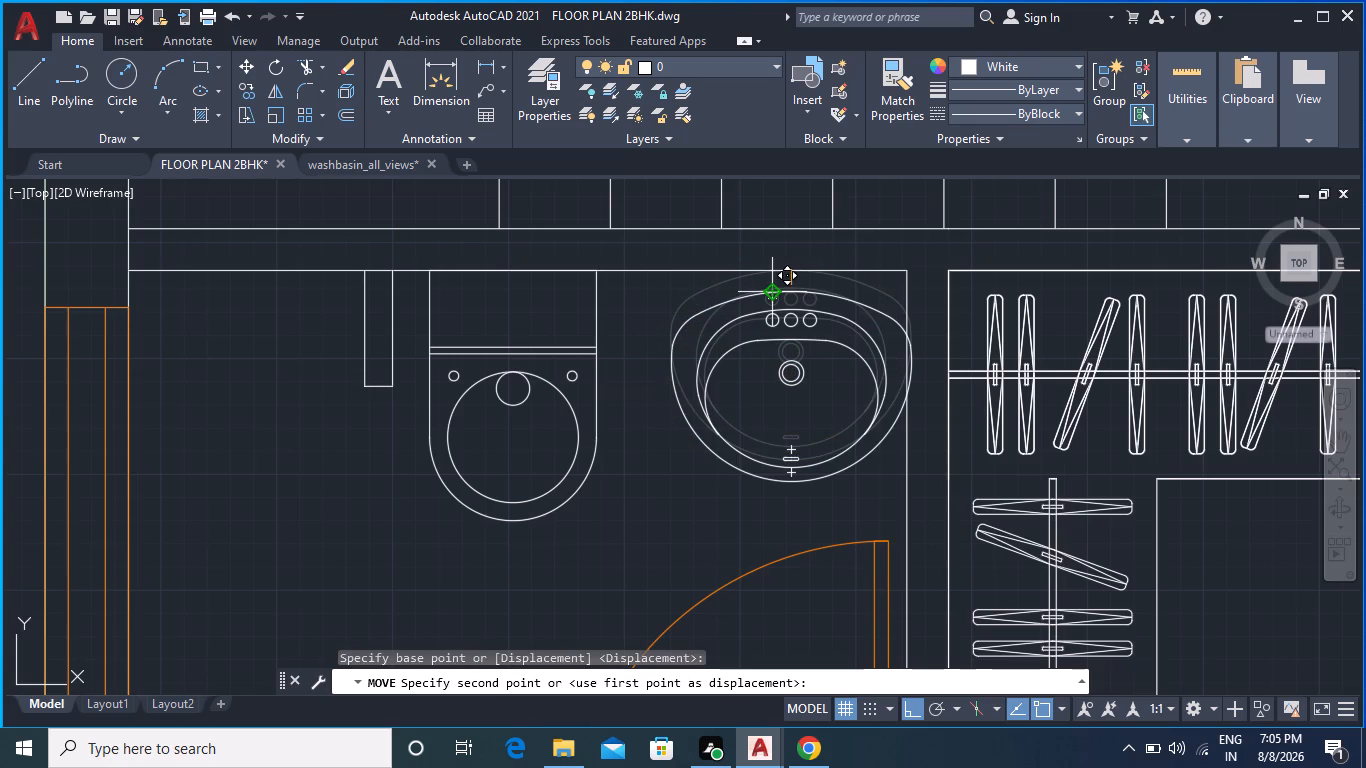
click(771, 282)
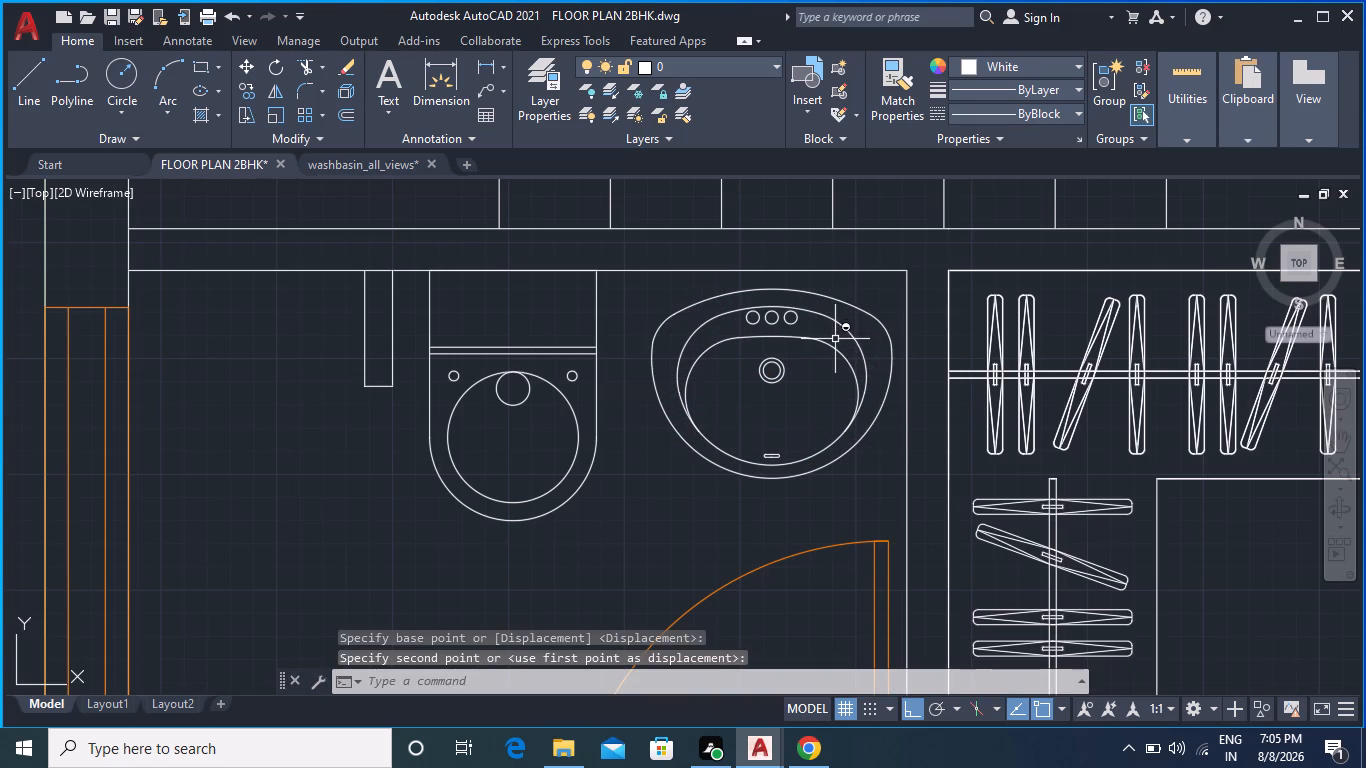
Move the copied washbasin straight north by its back rim's midpoint until the rim meets the bathroom's inner north wall face.
key(Escape)
key(Escape)
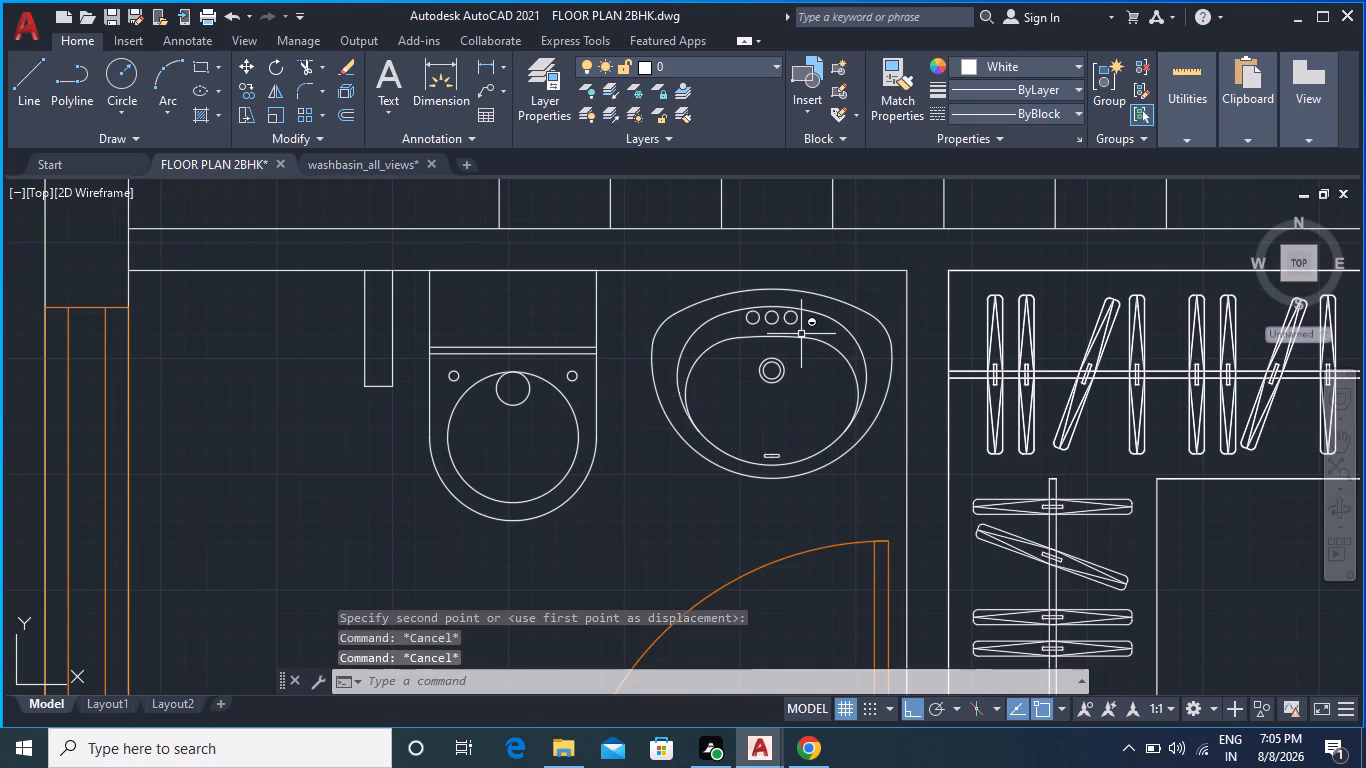
click(779, 316)
scroll(734, 314, up, 3)
scroll(779, 327, down, 2)
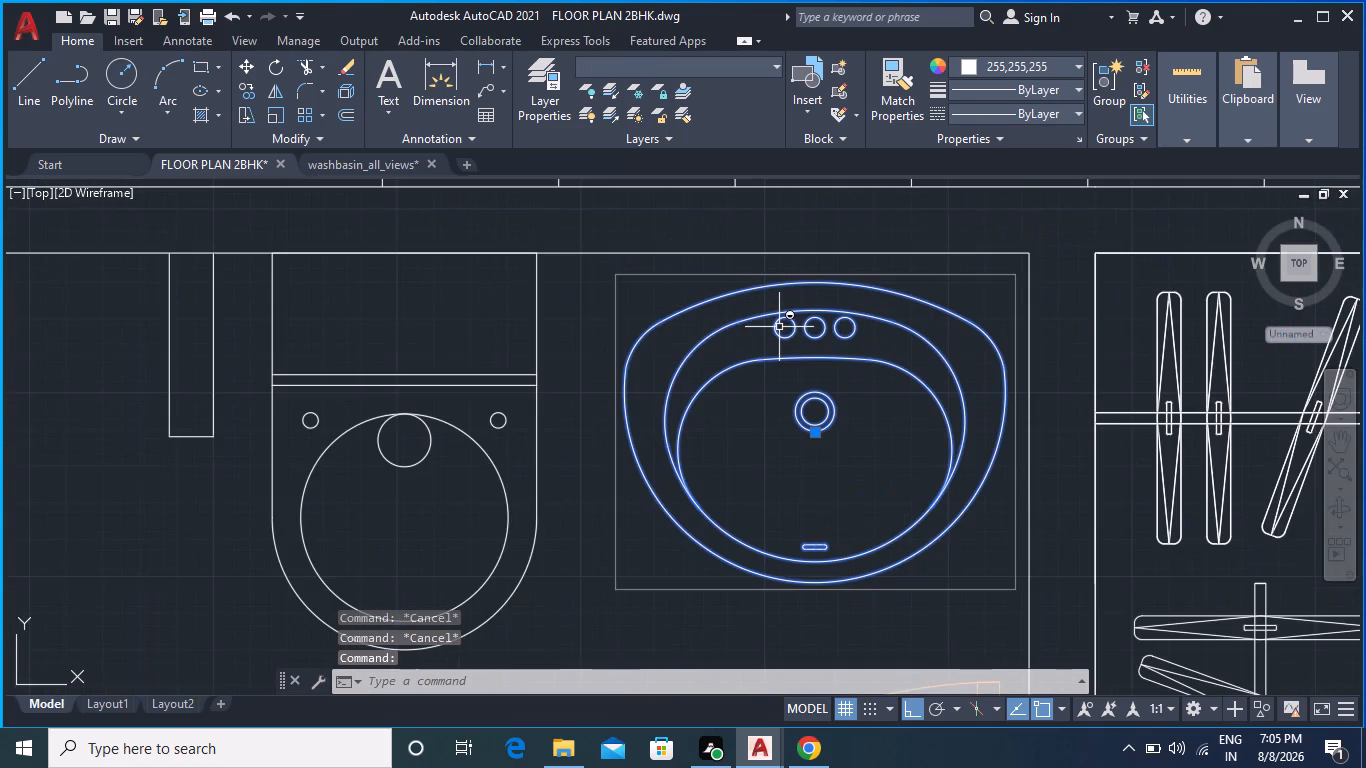
click(248, 70)
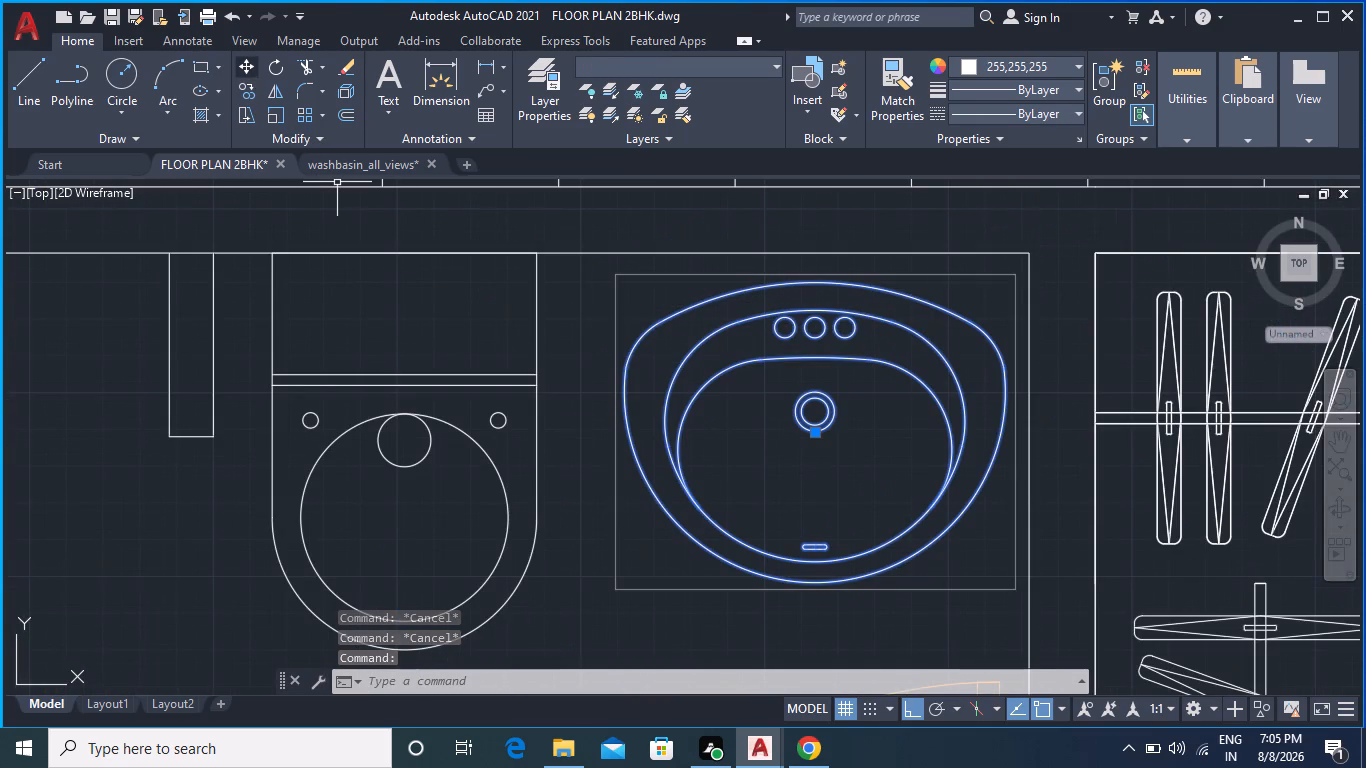
click(816, 280)
click(816, 257)
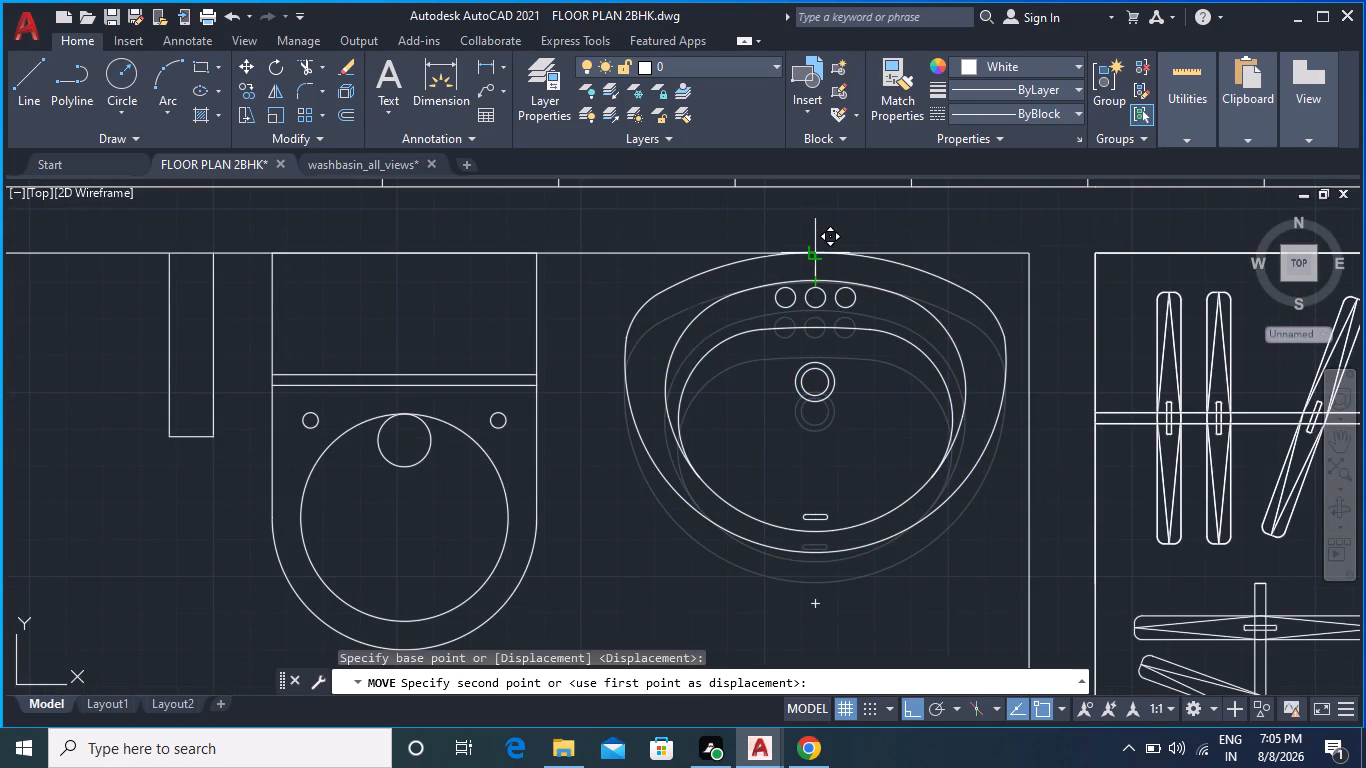
key(Escape)
key(Escape)
Scale the copied washbasin down by eye about its back rim's midpoint on the north wall, to roughly four-fifths size.
scroll(869, 451, down, 3)
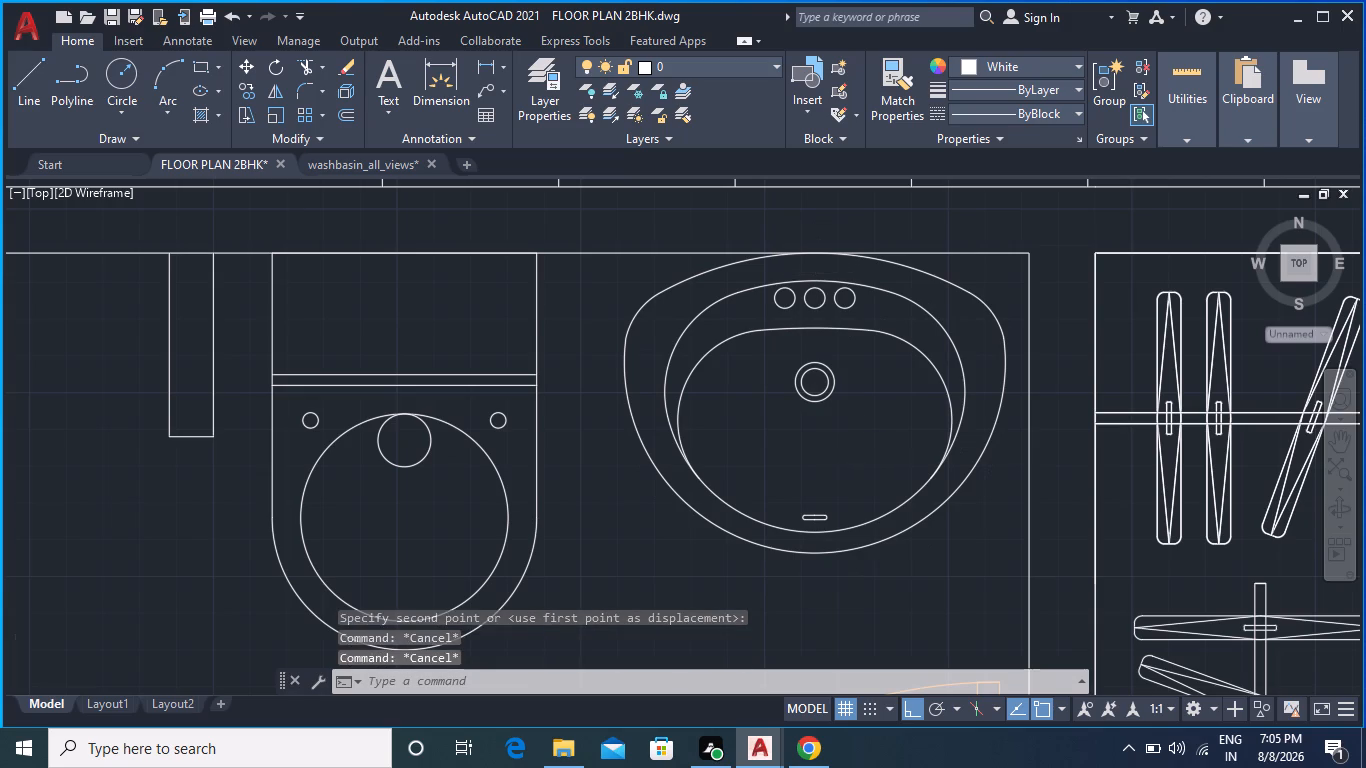
middle_drag(890, 503, 862, 408)
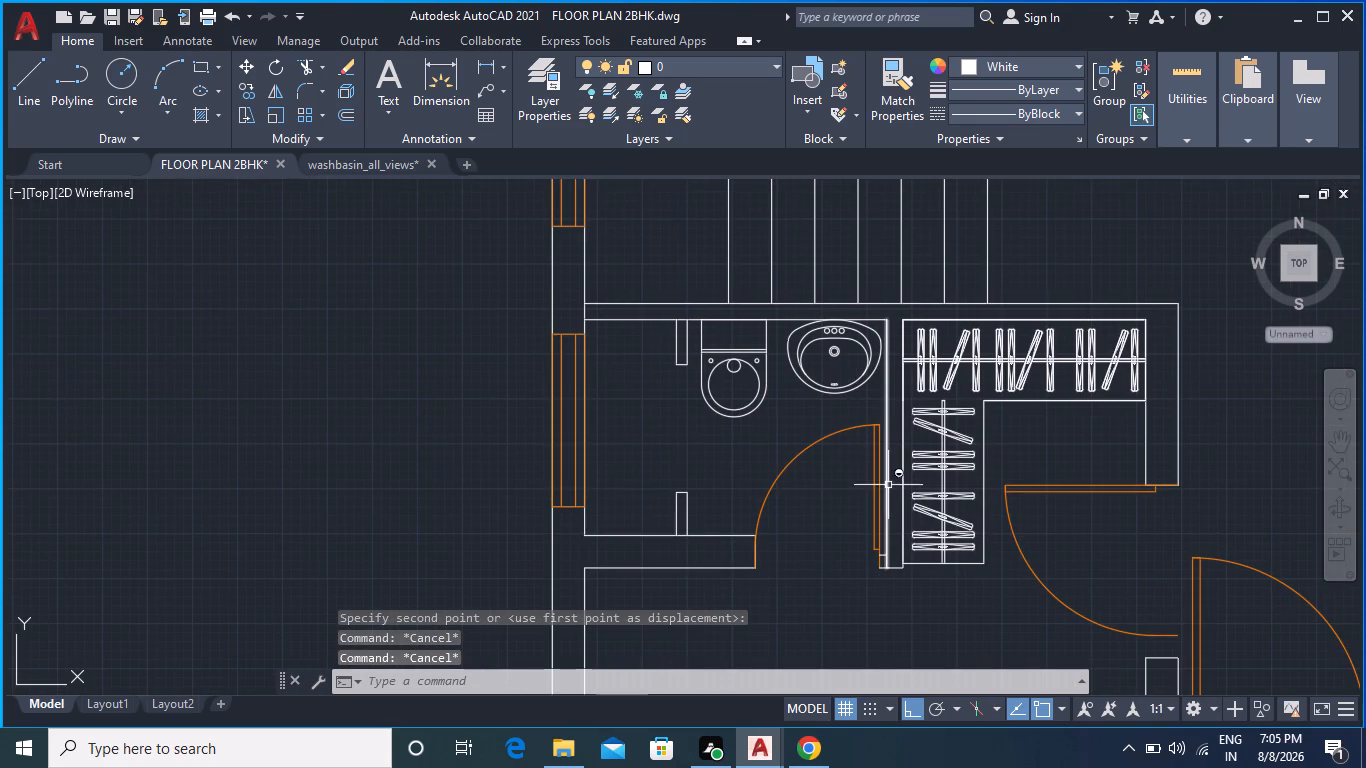
scroll(888, 487, down, 1)
middle_drag(888, 487, 813, 430)
scroll(771, 342, up, 2)
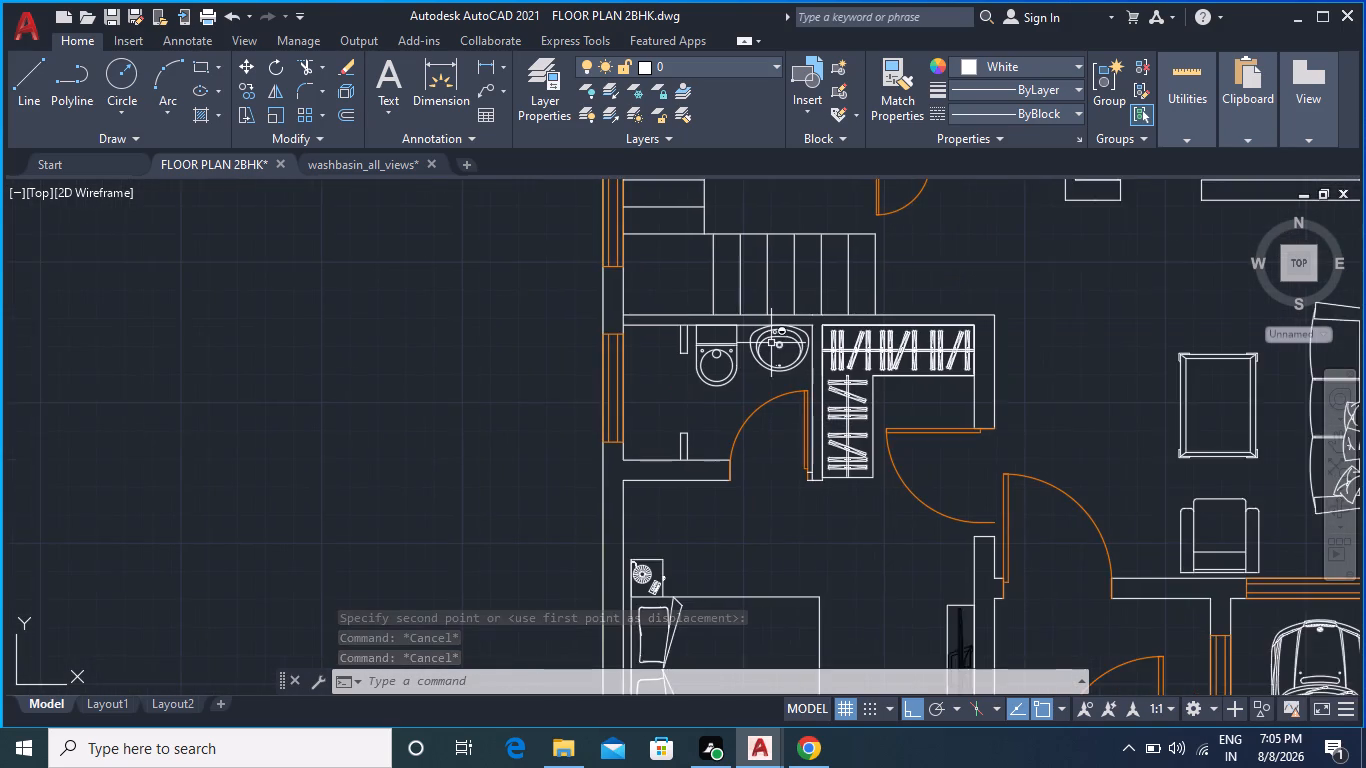
scroll(771, 343, up, 1)
click(787, 318)
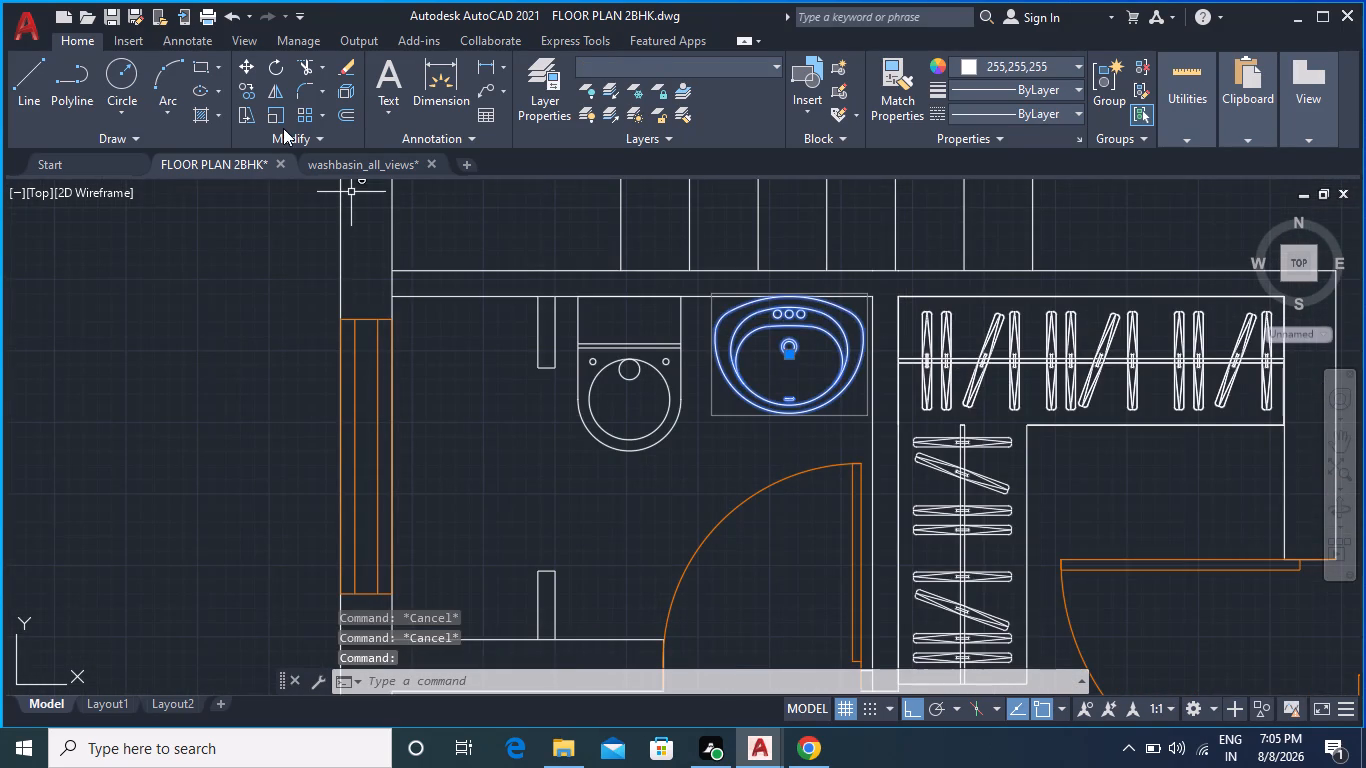
right_click(813, 309)
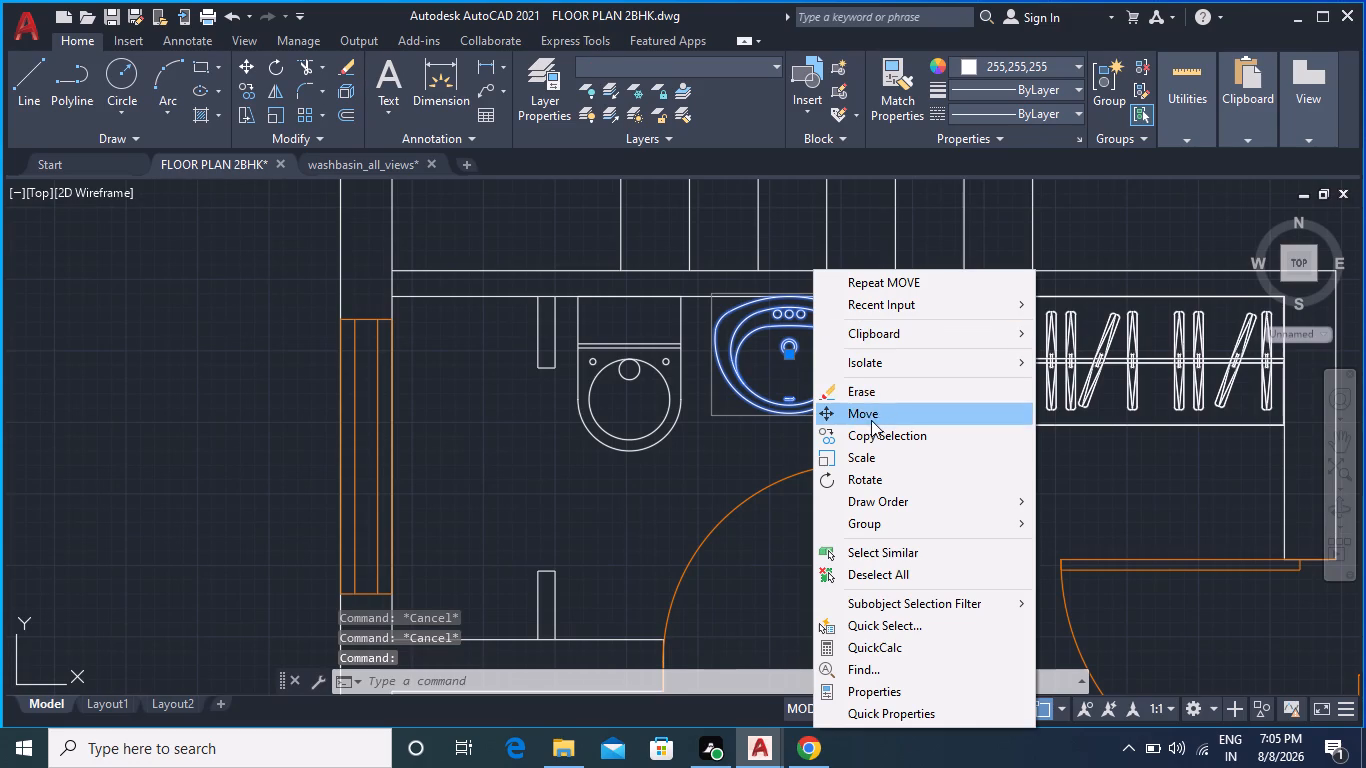
click(867, 458)
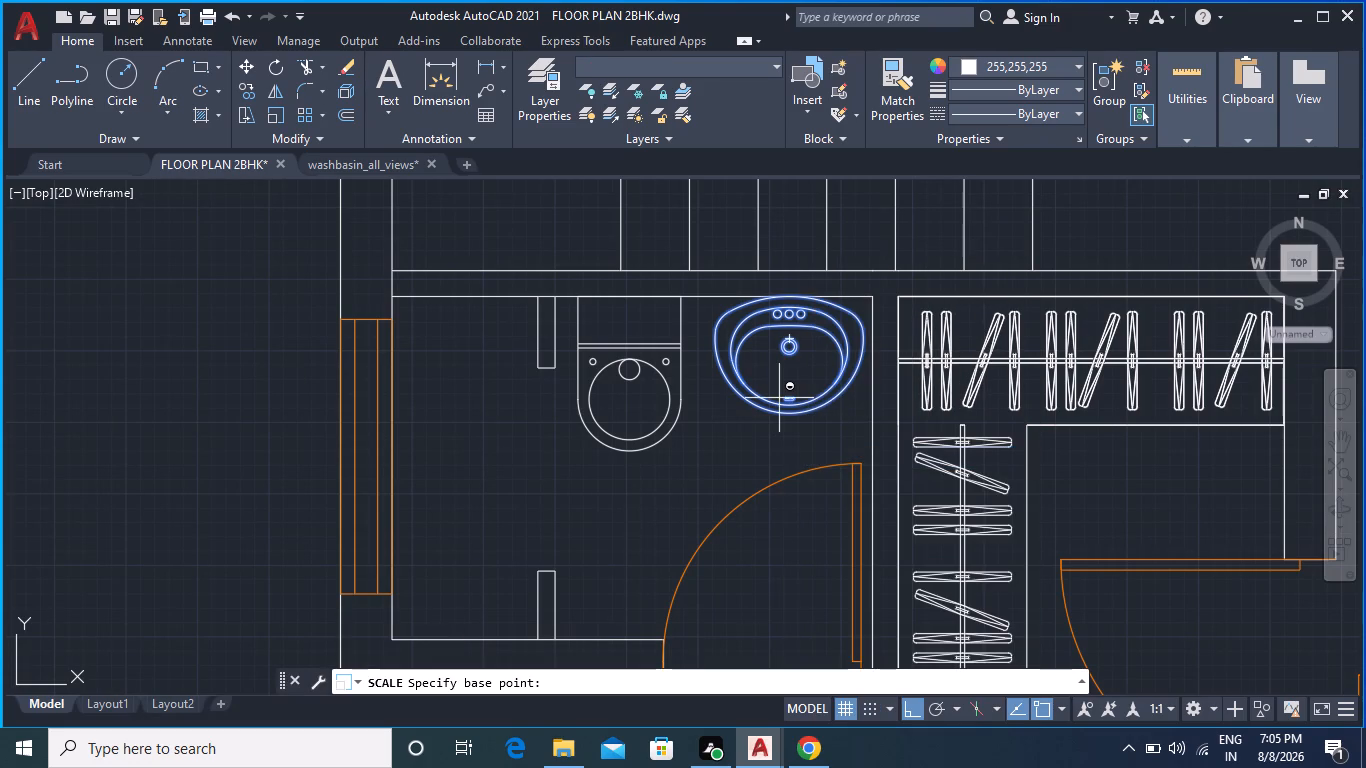
scroll(772, 391, up, 4)
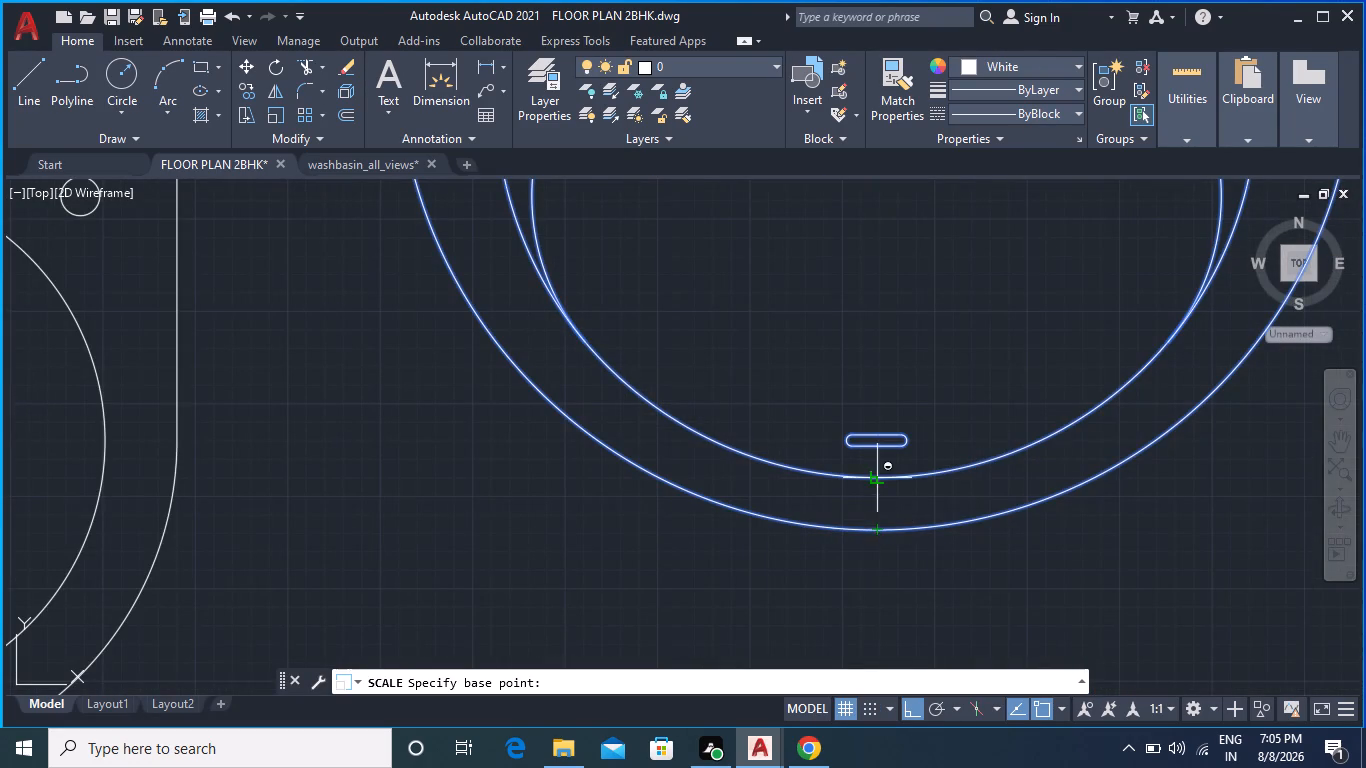
scroll(877, 375, down, 1)
middle_drag(882, 355, 875, 583)
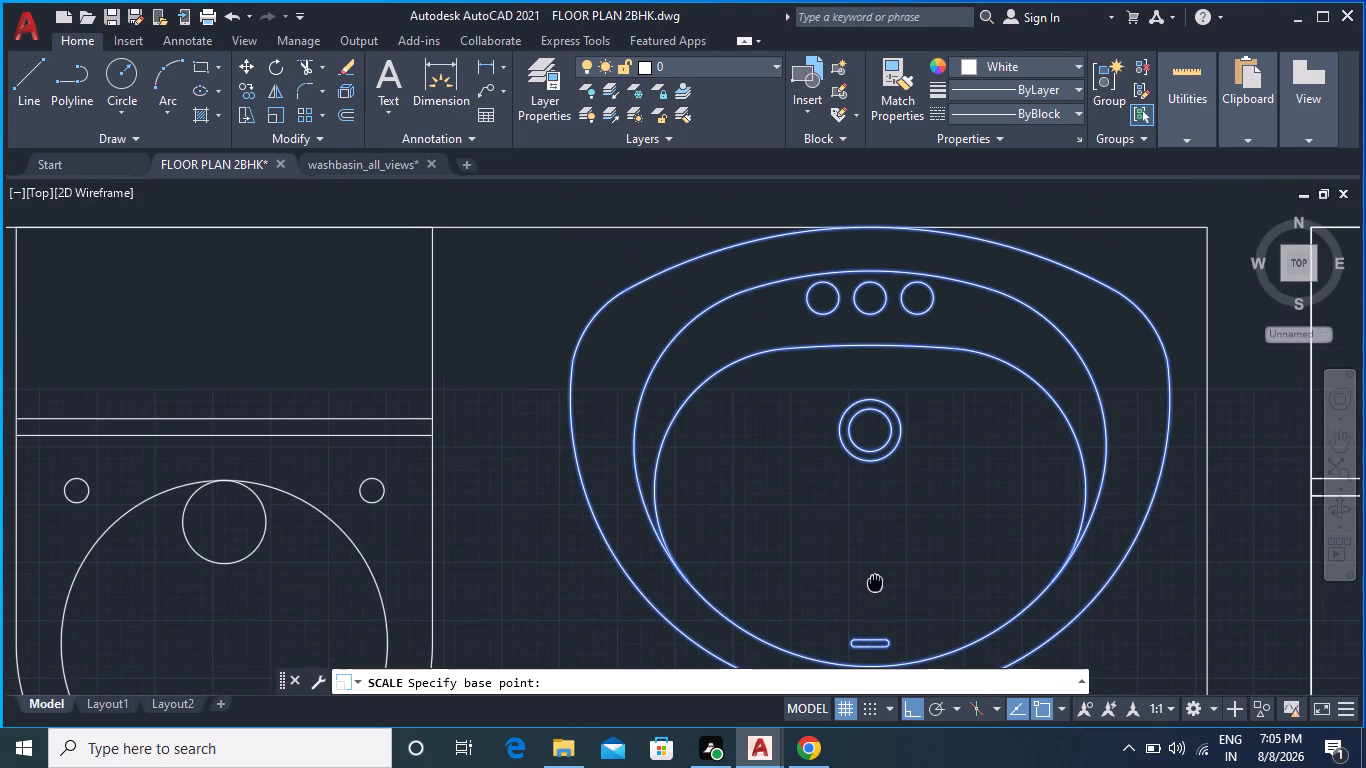
click(874, 228)
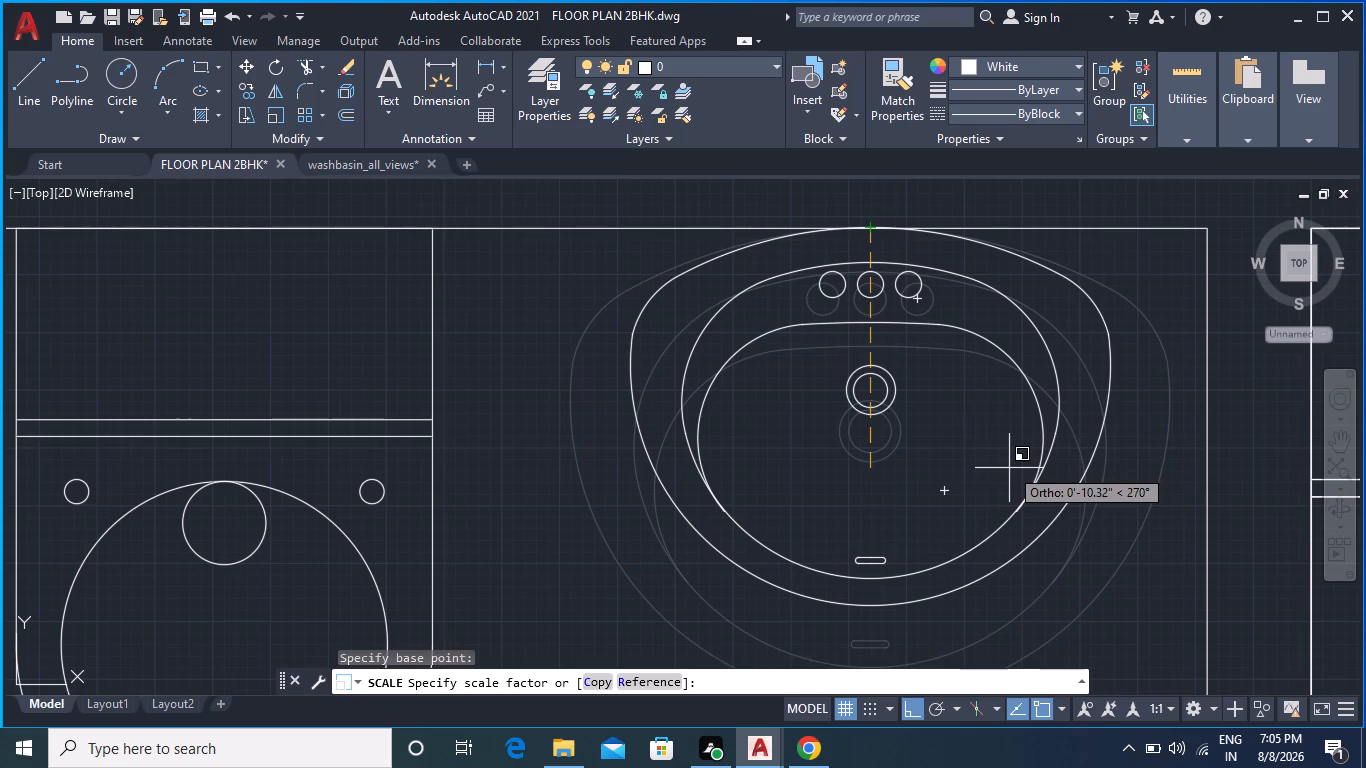
click(1009, 468)
Scale the washbasin up by eye about its back rim's midpoint until its east edge nearly reaches the bathroom's east wall.
scroll(1016, 482, down, 2)
middle_drag(1039, 528, 955, 445)
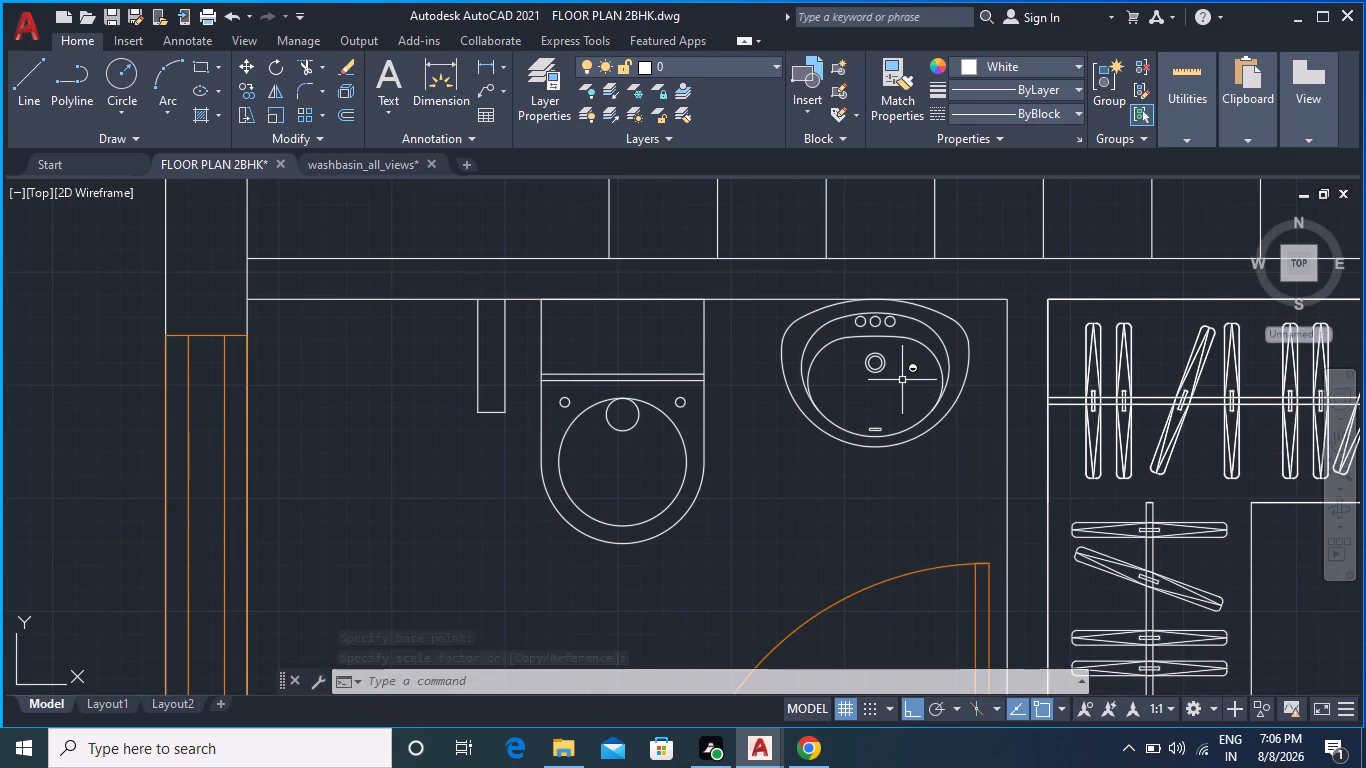
click(873, 298)
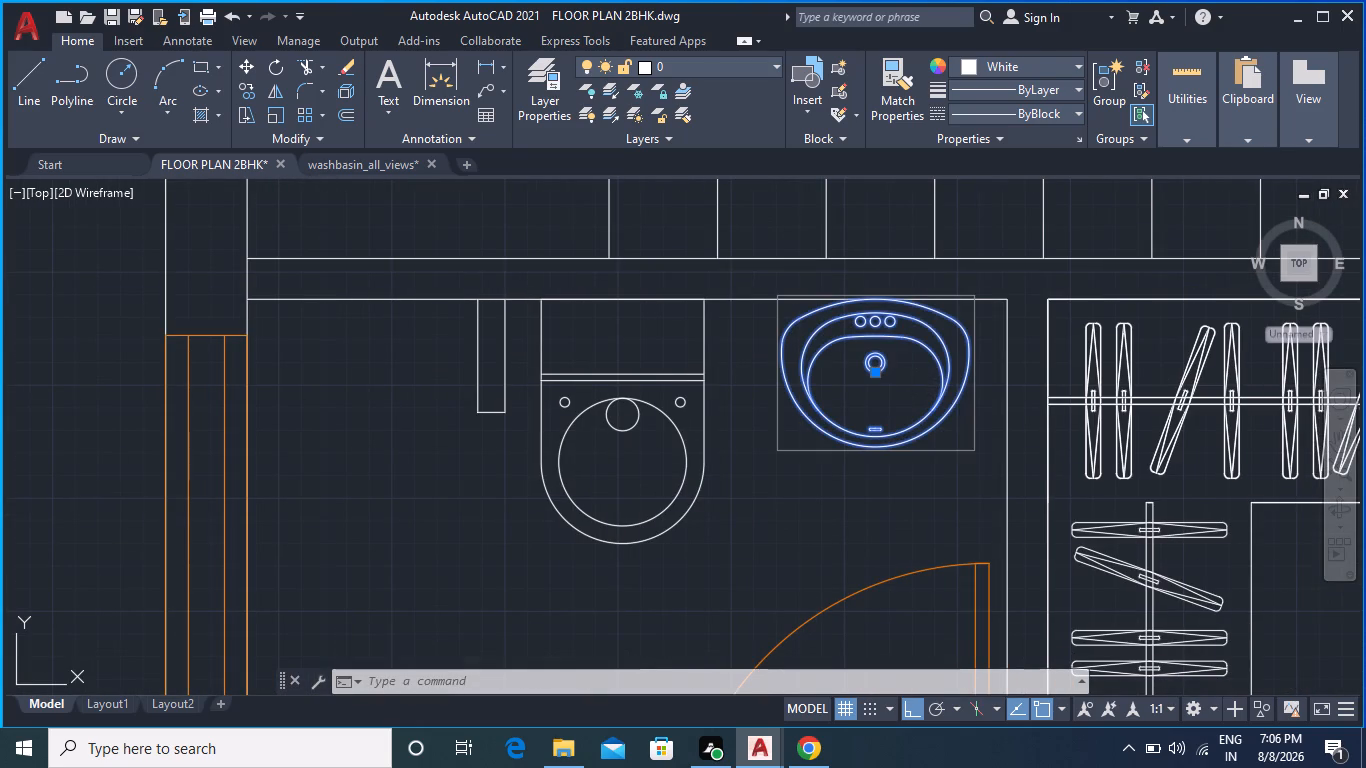
right_click(877, 328)
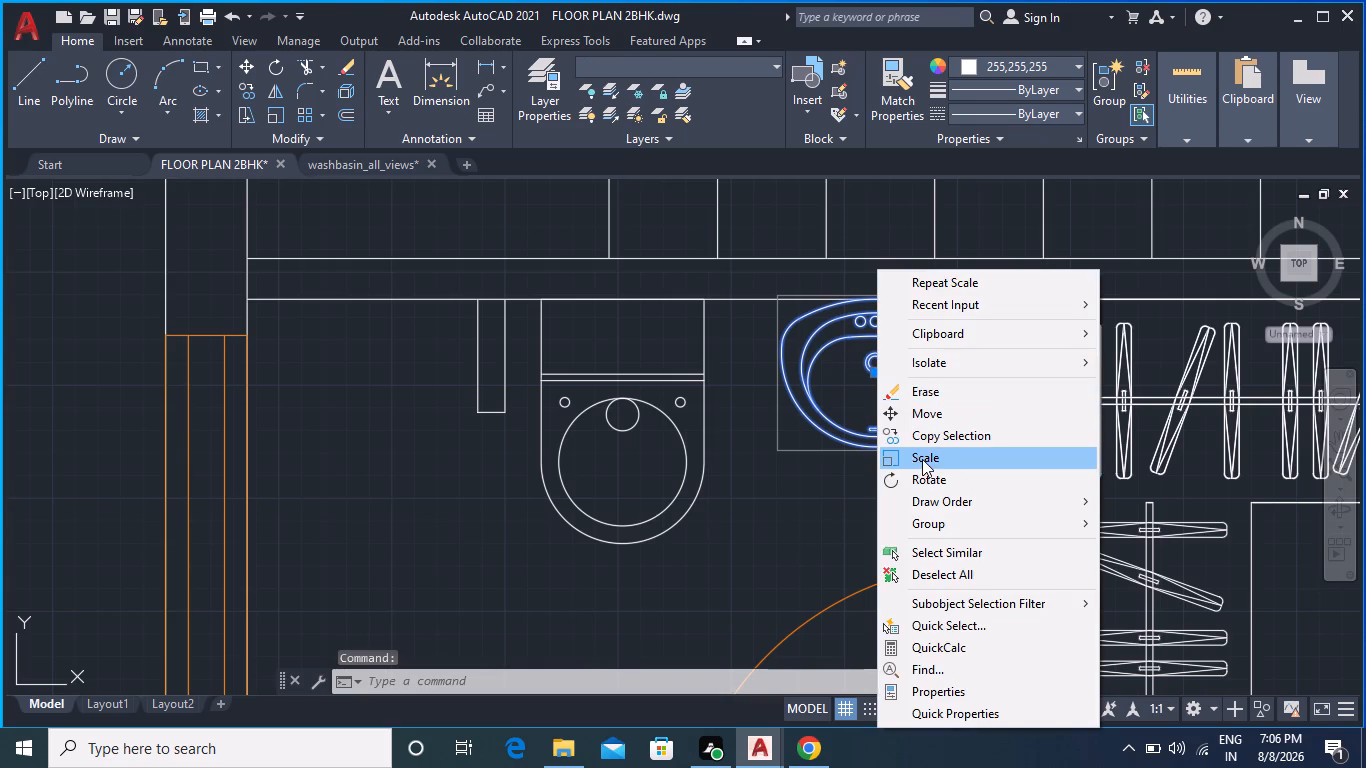
click(922, 457)
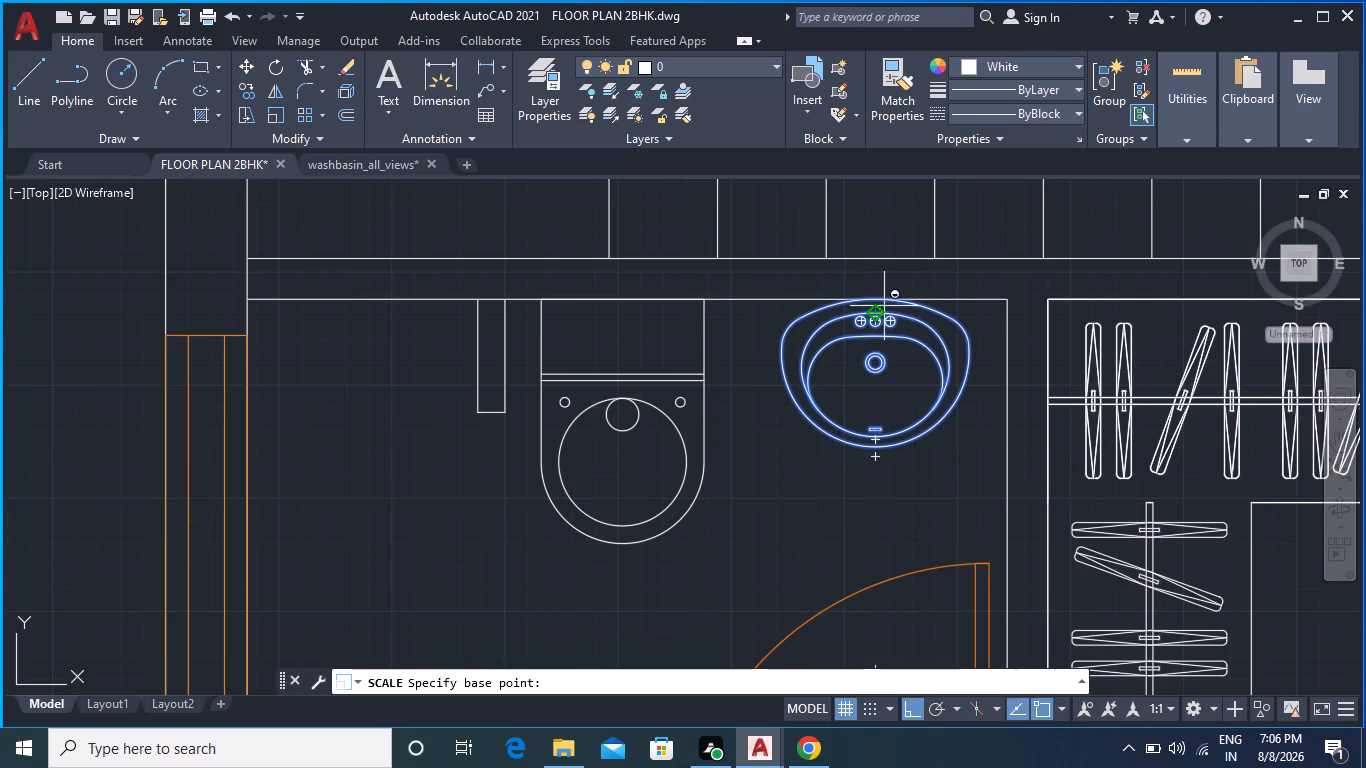
click(878, 299)
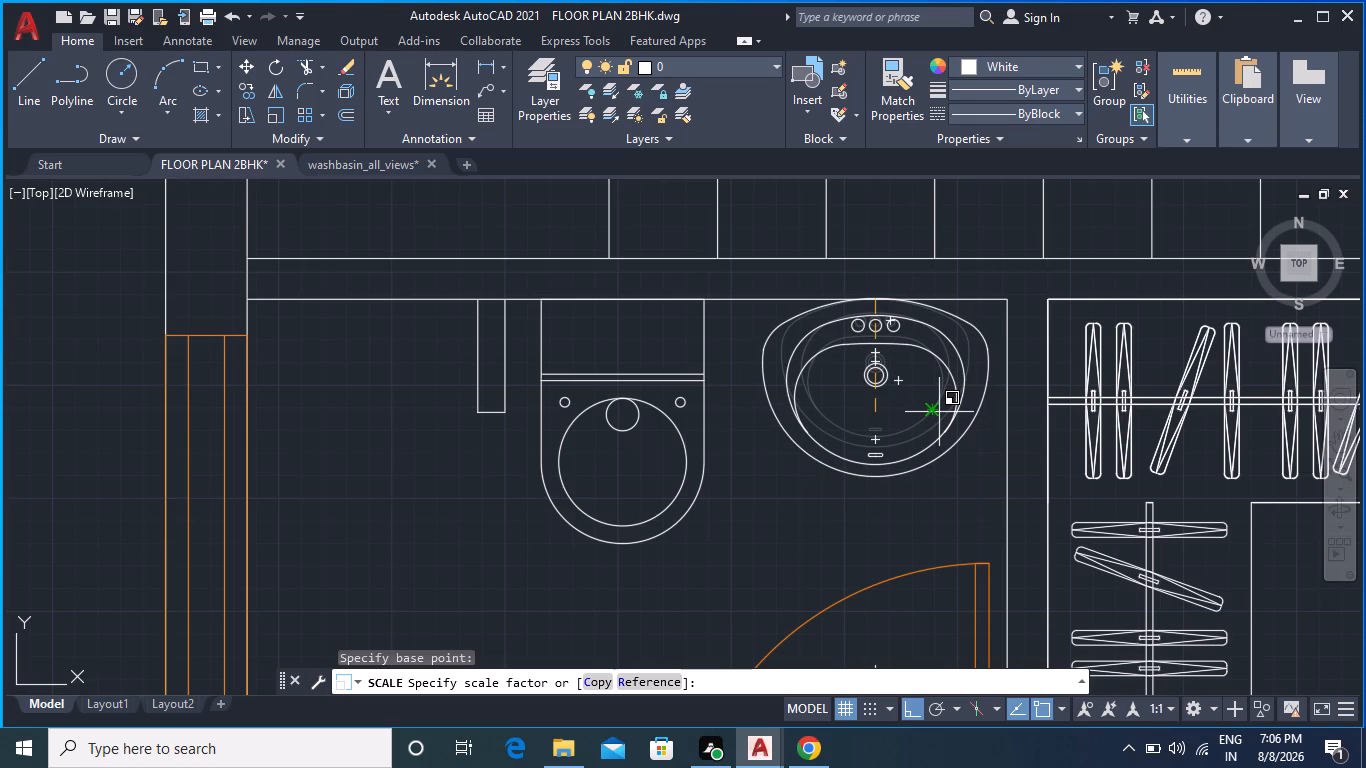
click(938, 407)
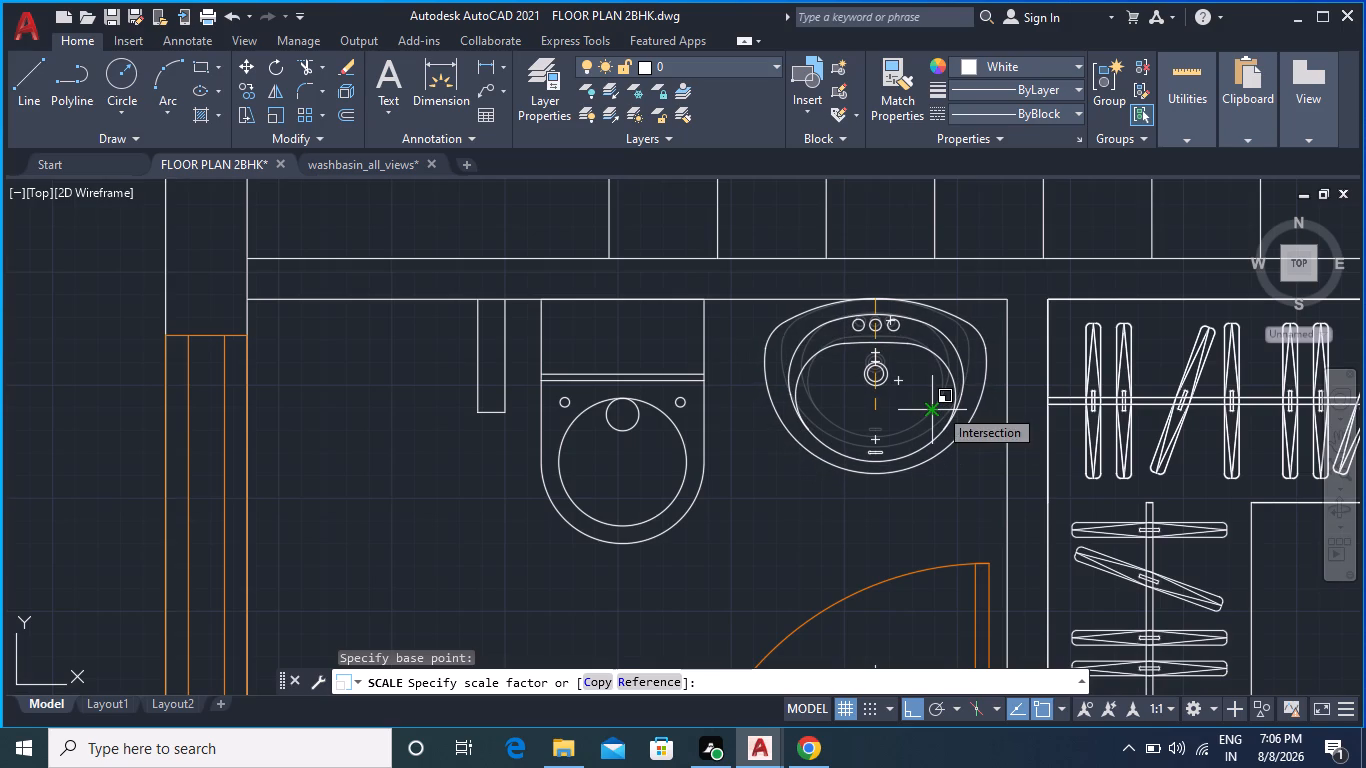
Scale the washbasin down slightly by eye about its back rim's midpoint, leaving a small gap to the bathroom's east wall.
click(886, 313)
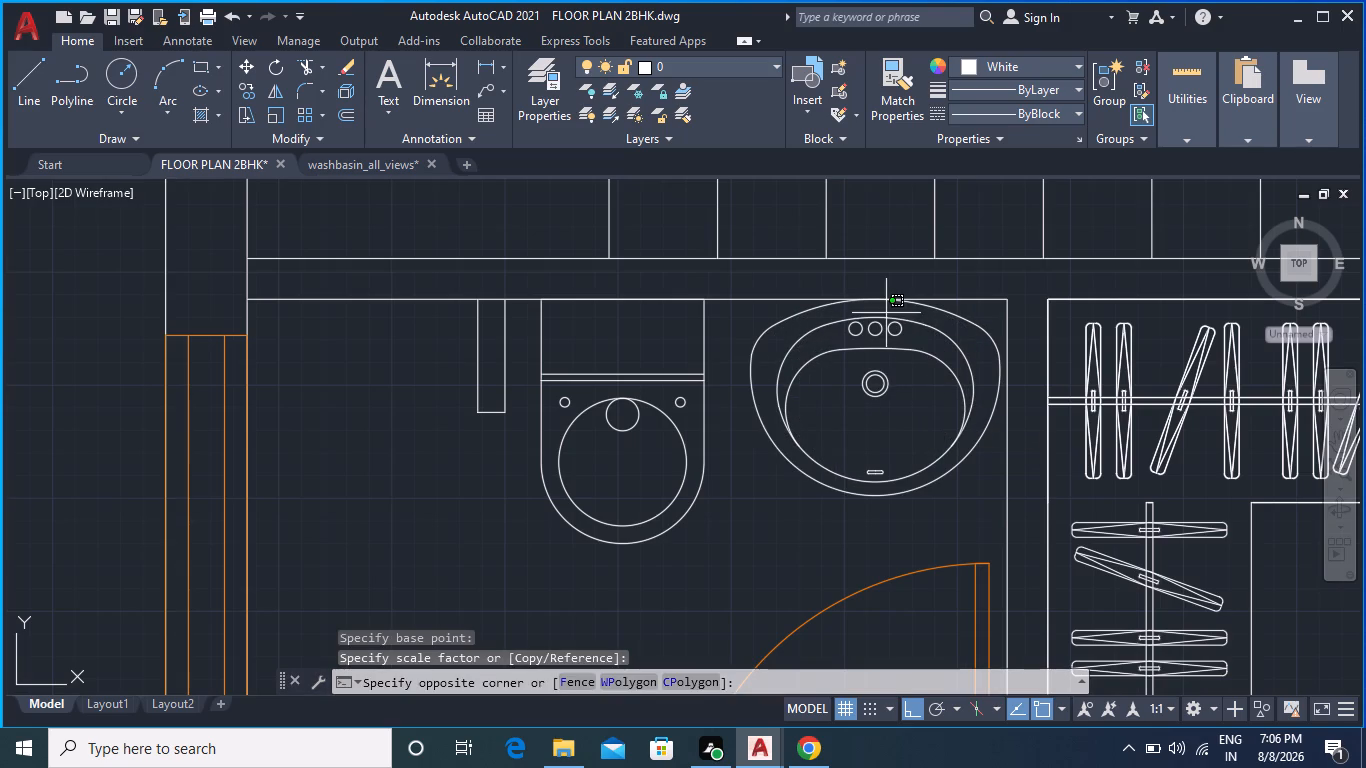
click(887, 326)
click(894, 344)
click(888, 327)
right_click(905, 334)
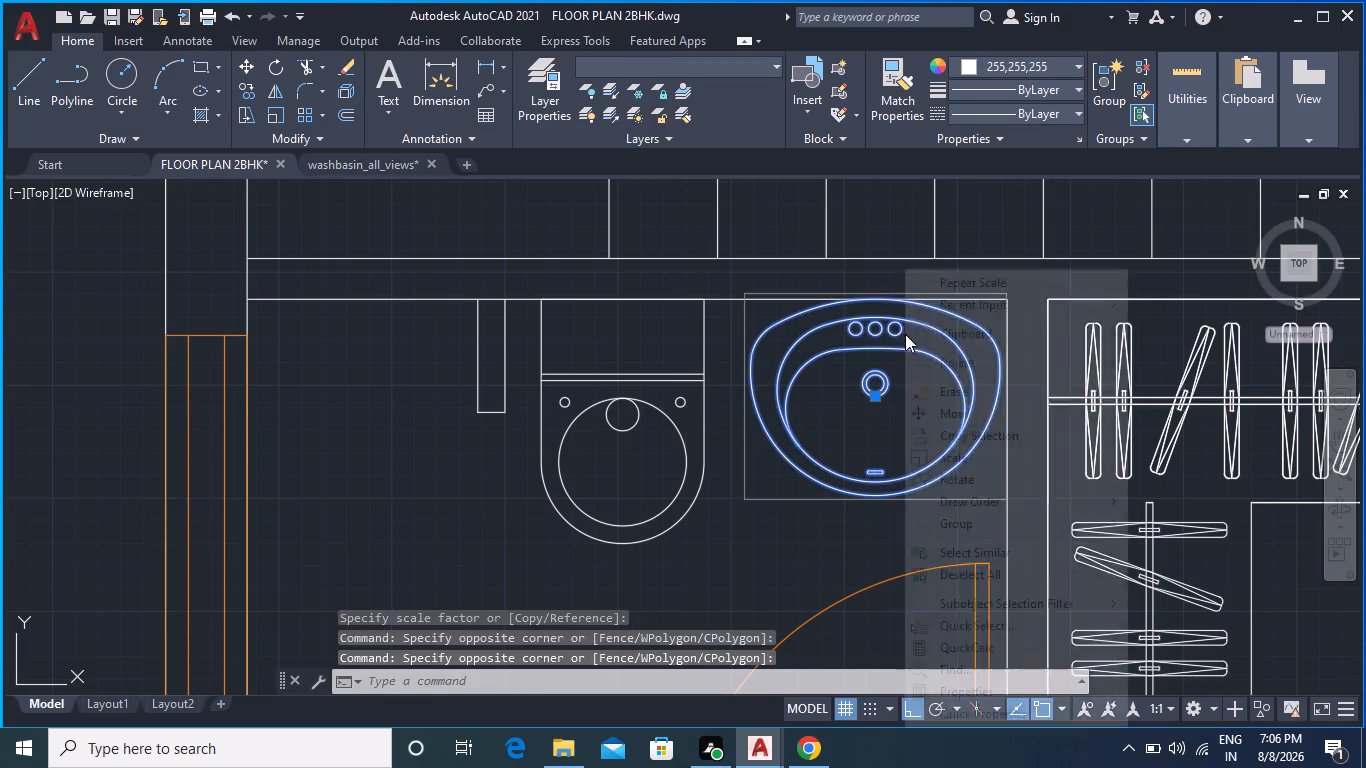
click(956, 455)
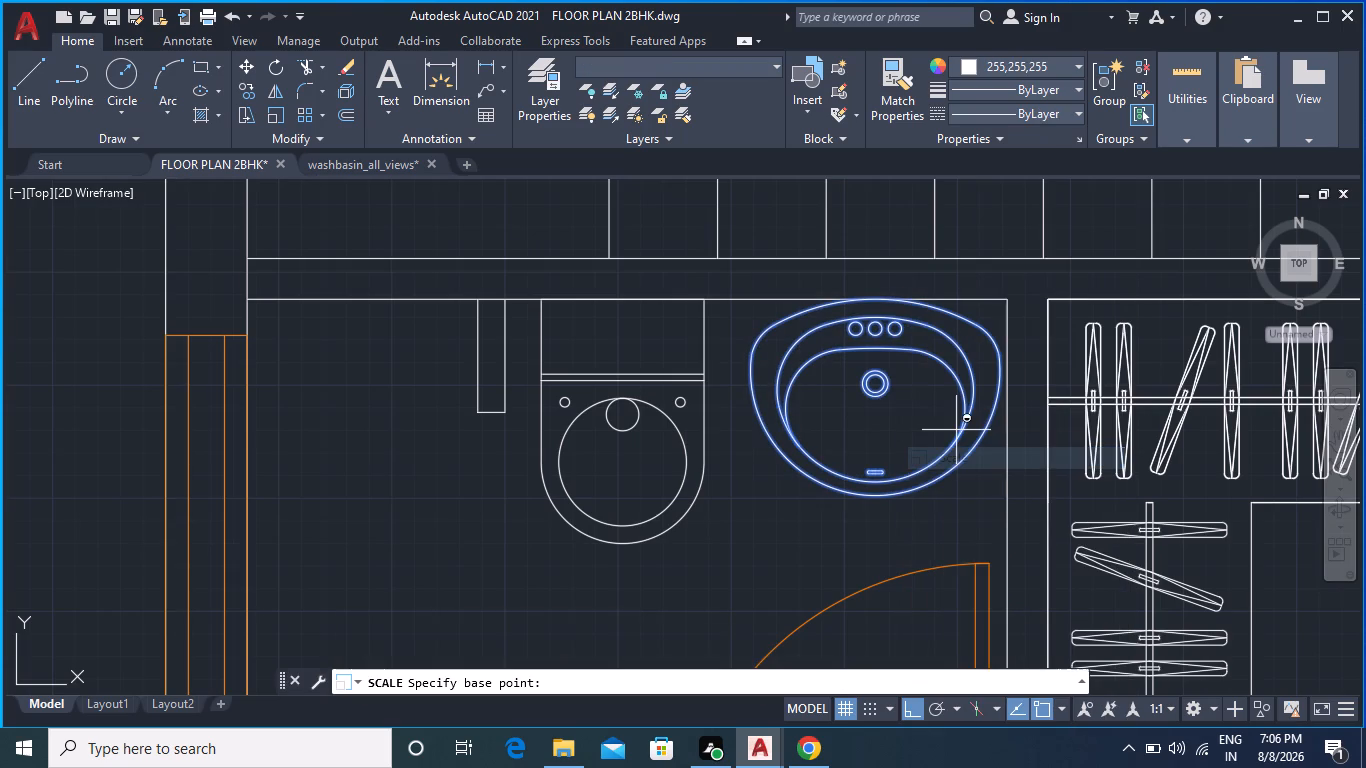
click(875, 298)
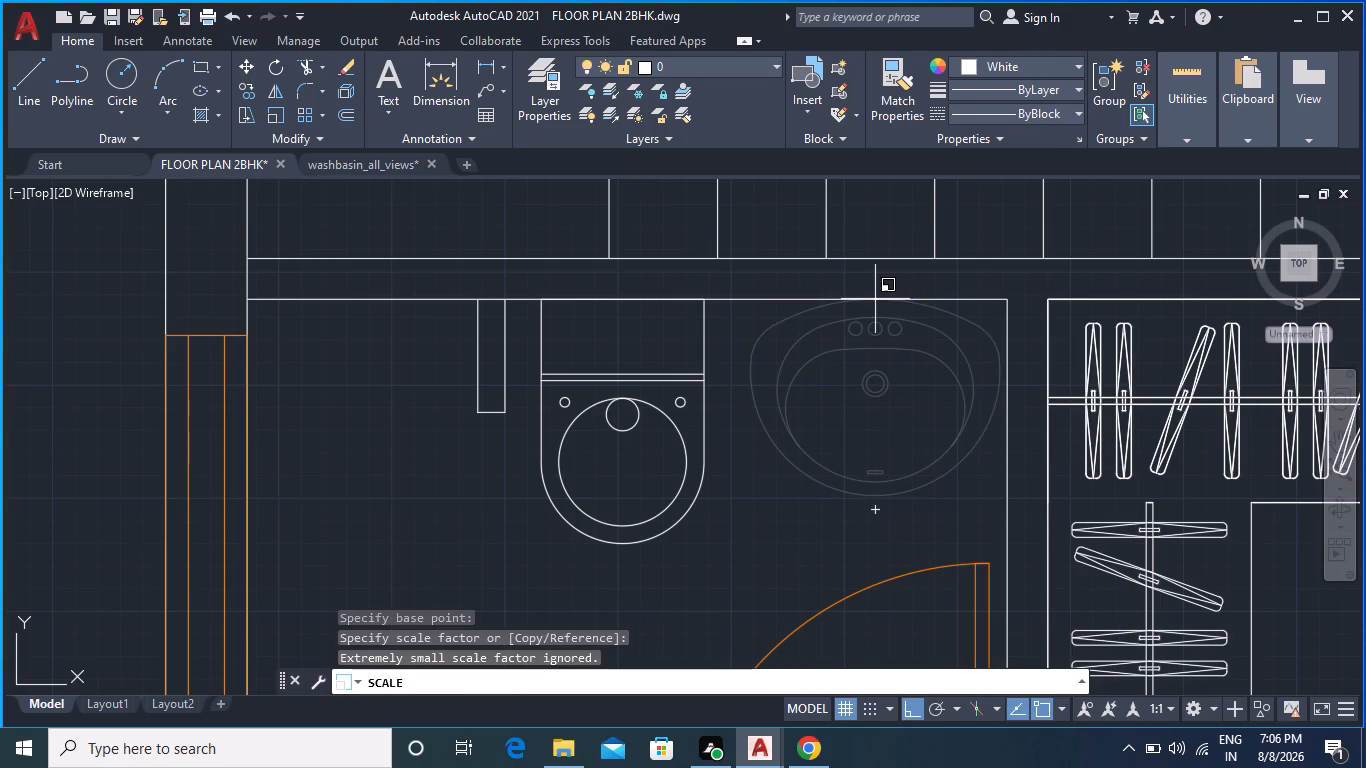
click(925, 411)
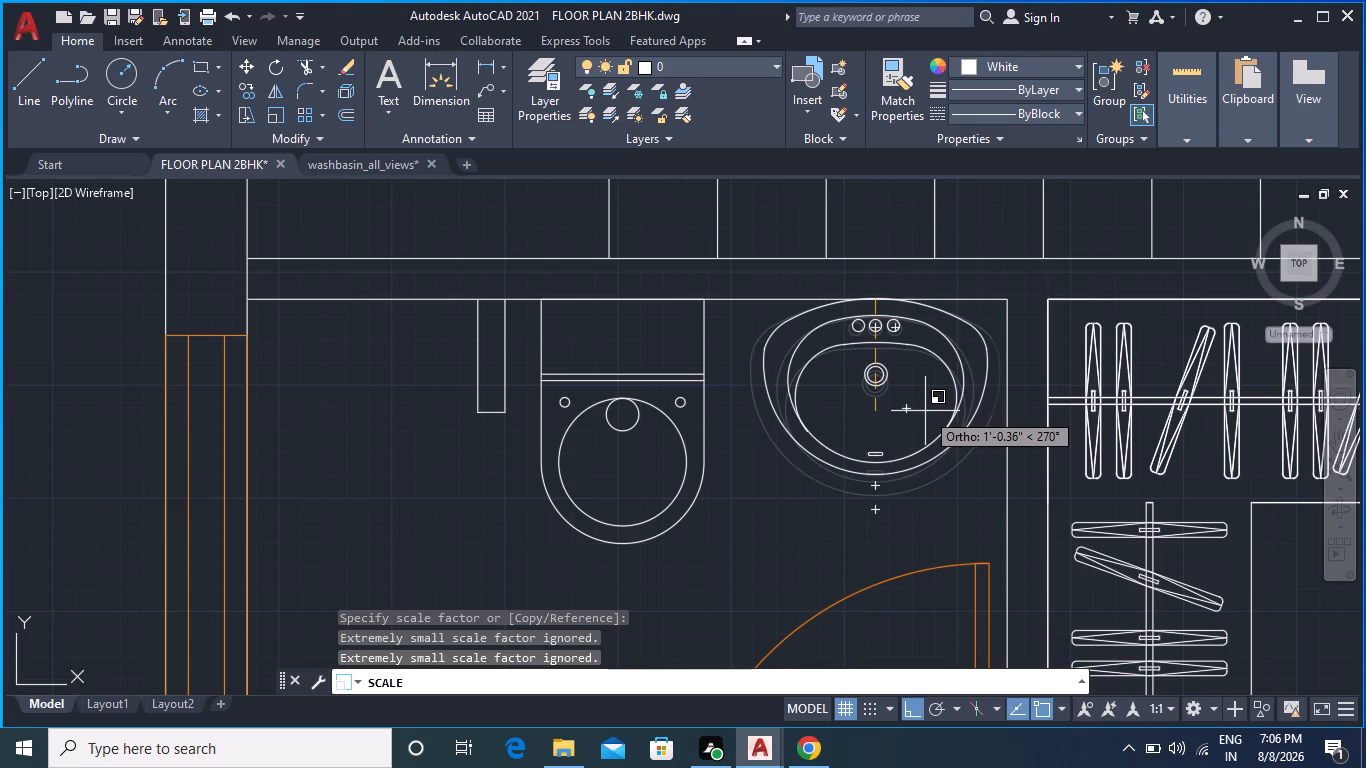
key(Escape)
key(Escape)
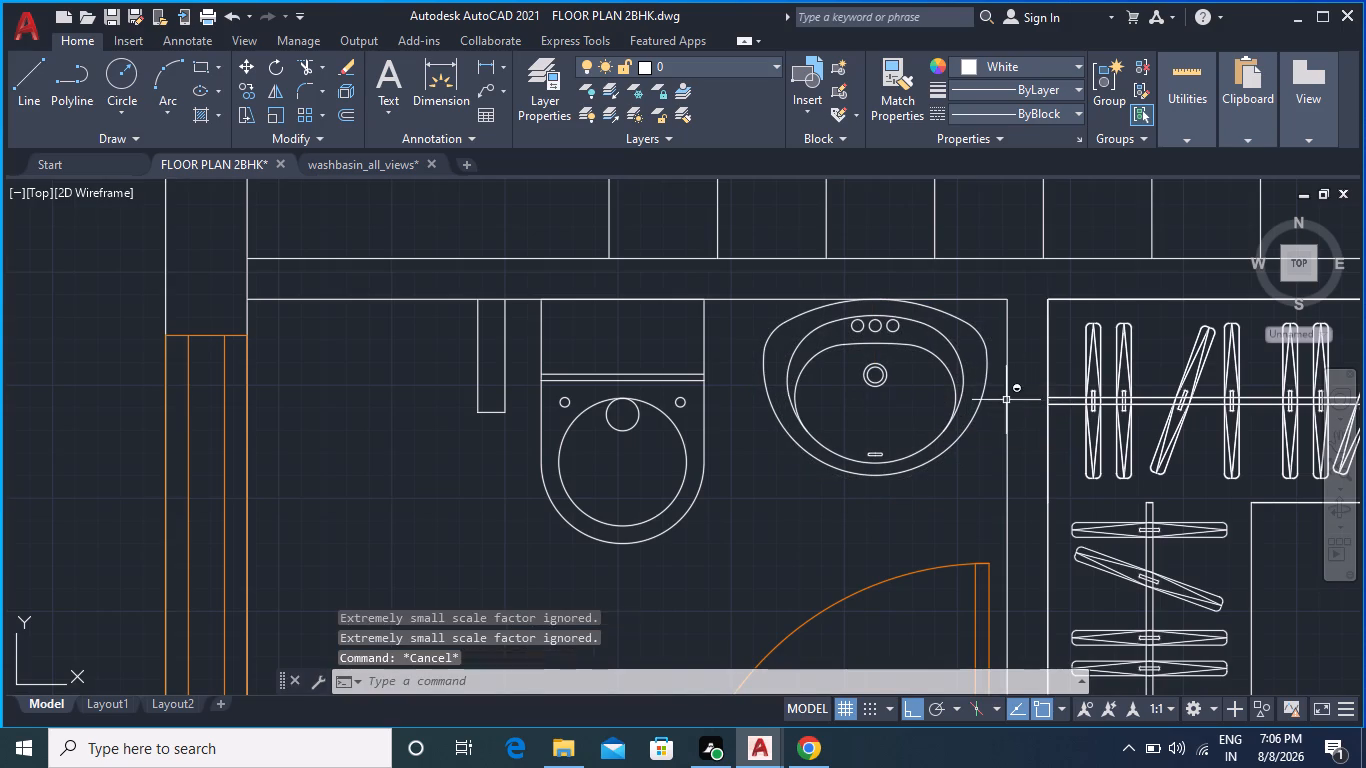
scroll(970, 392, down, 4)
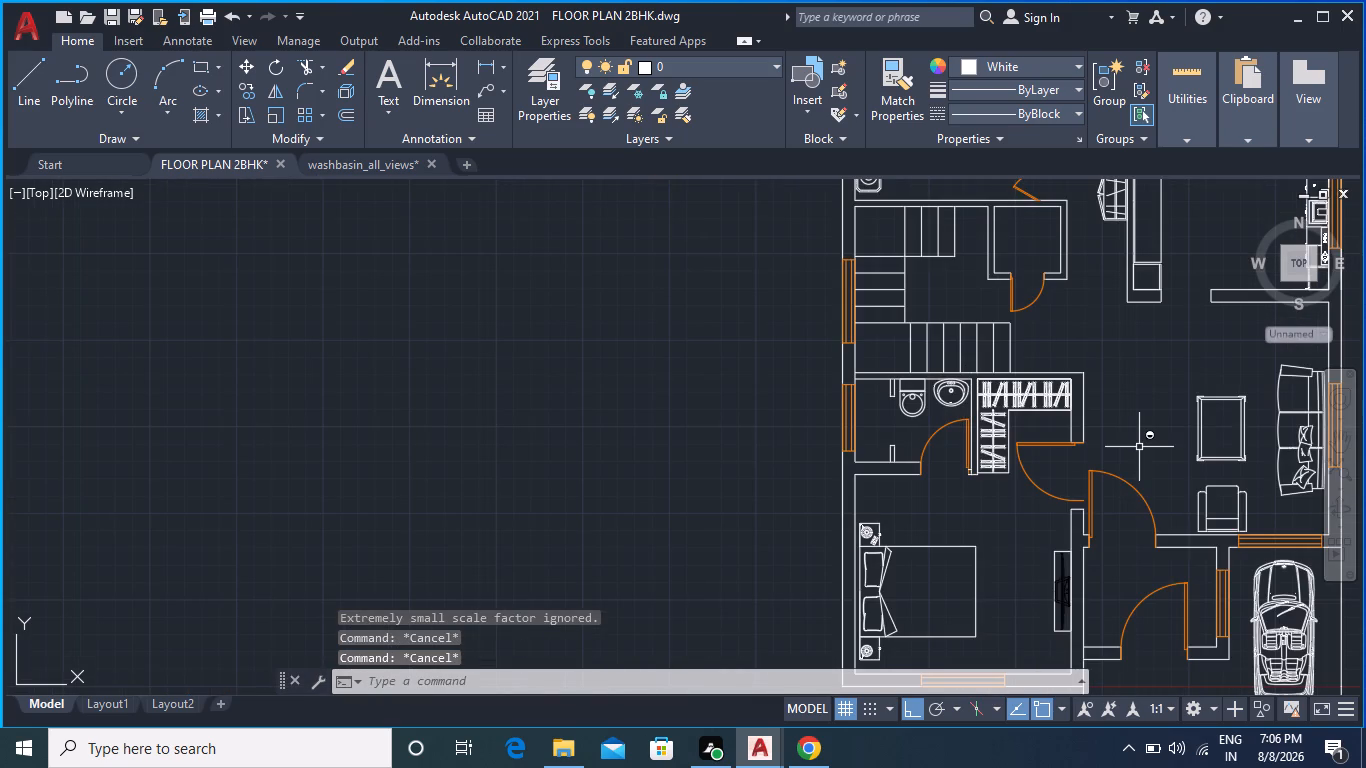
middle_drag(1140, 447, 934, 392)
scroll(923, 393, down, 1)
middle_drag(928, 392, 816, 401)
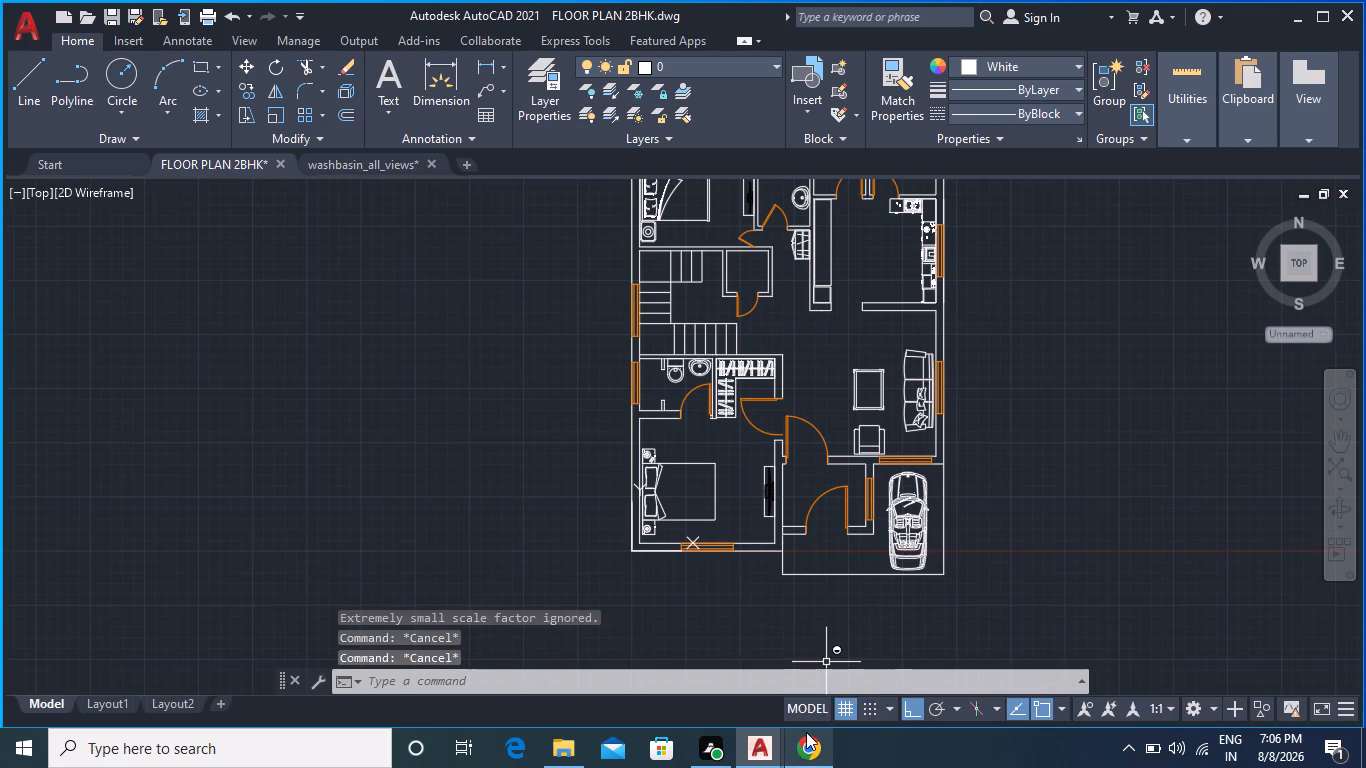
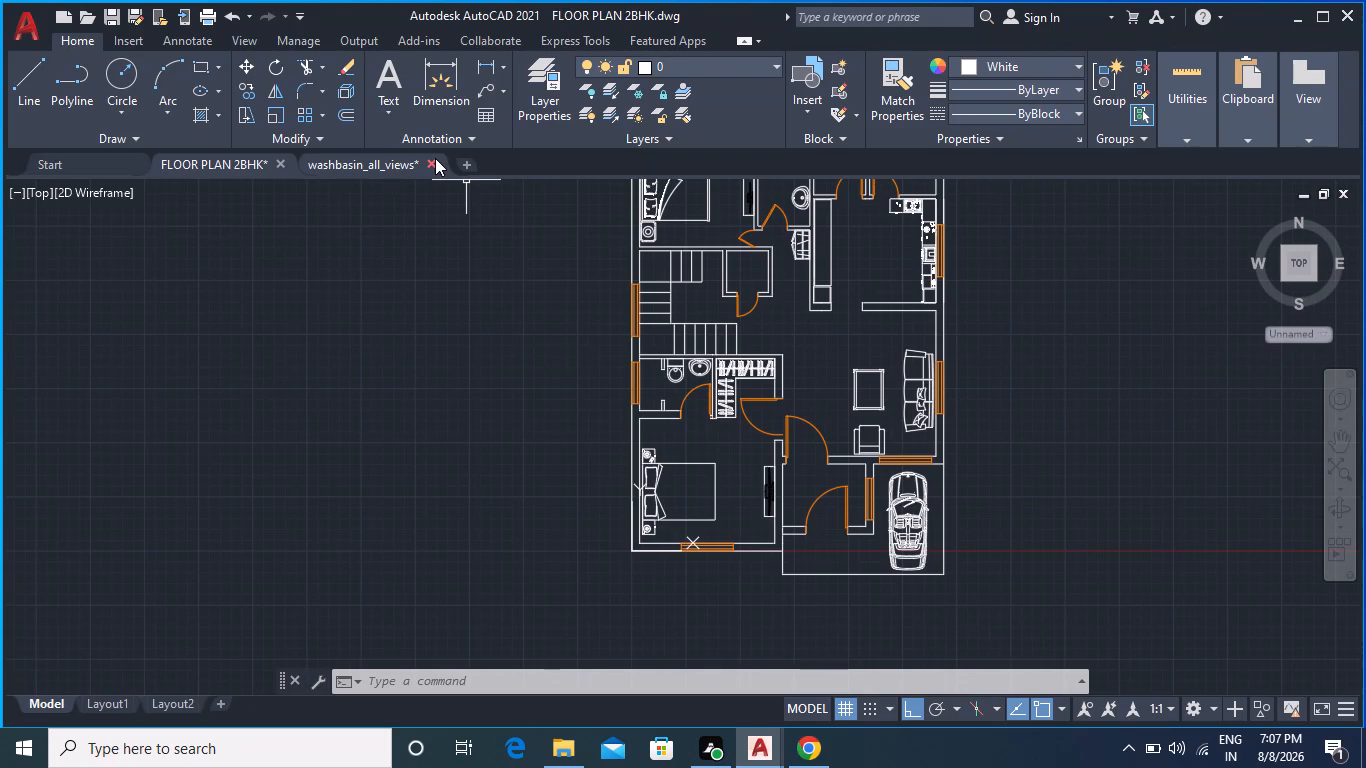
Close the washbasin_all_views drawing, leaving the FLOOR PLAN 2BHK drawing open.
click(435, 158)
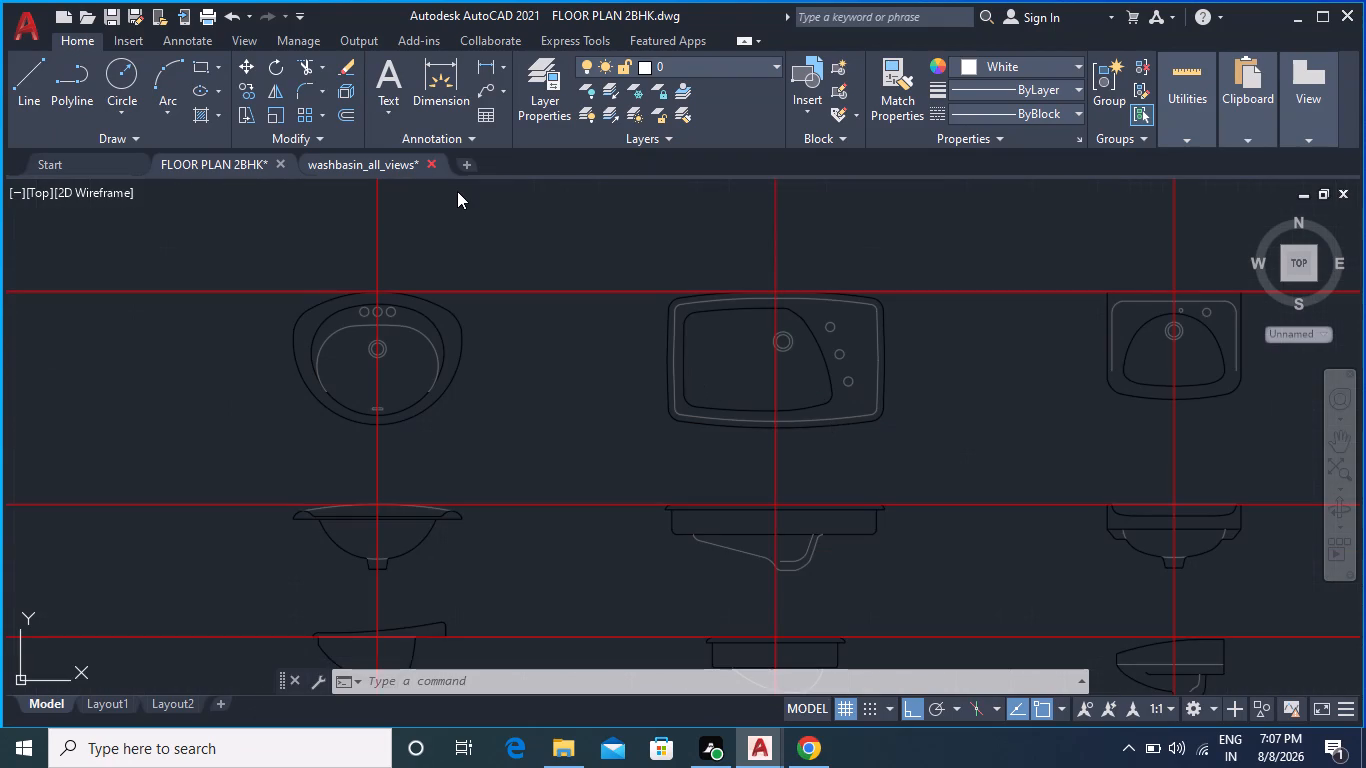
click(437, 161)
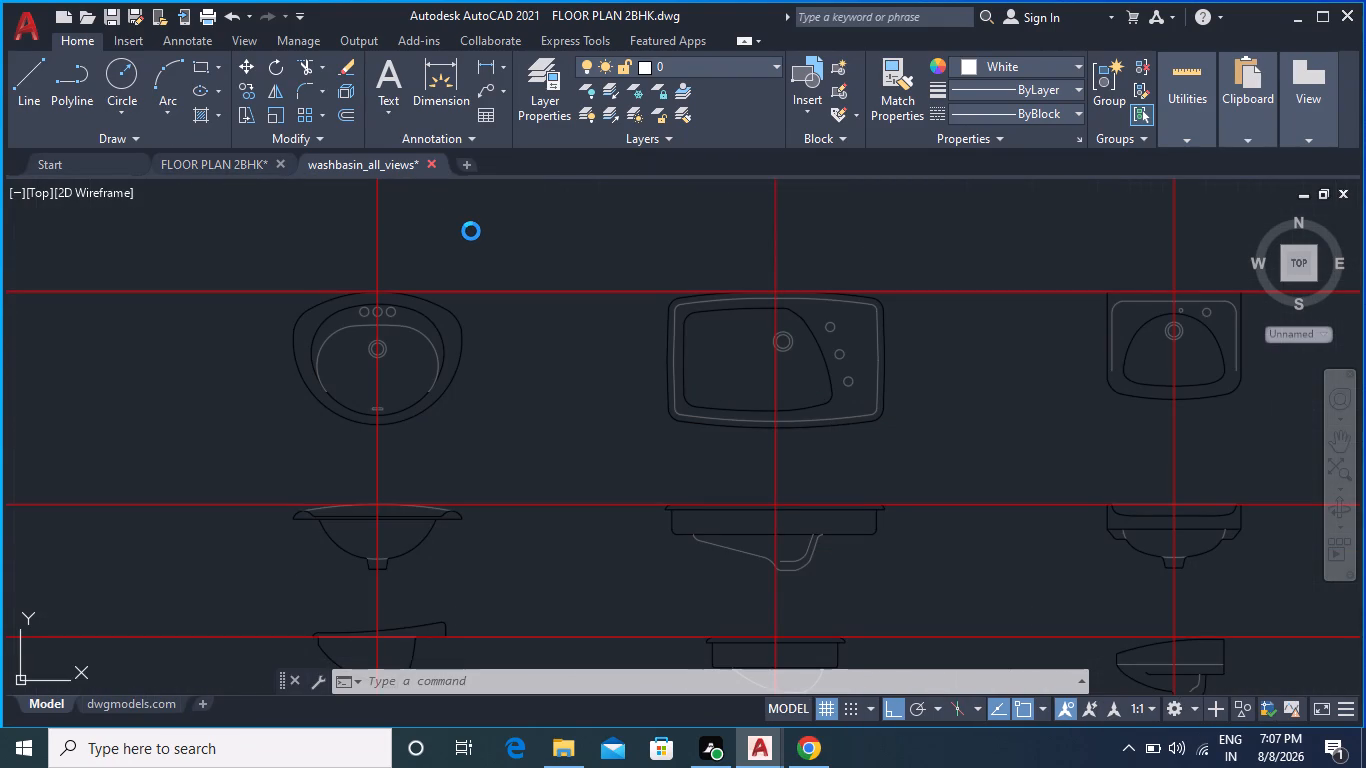
click(741, 411)
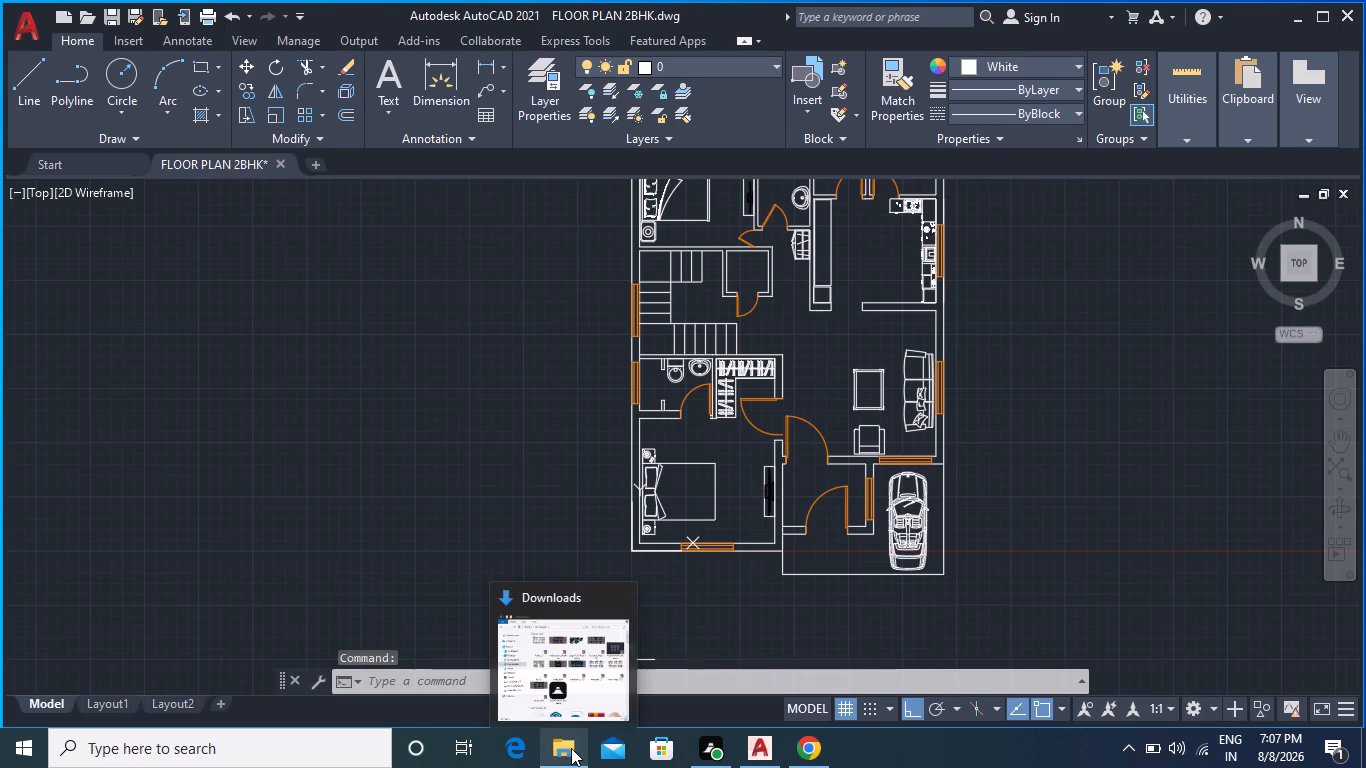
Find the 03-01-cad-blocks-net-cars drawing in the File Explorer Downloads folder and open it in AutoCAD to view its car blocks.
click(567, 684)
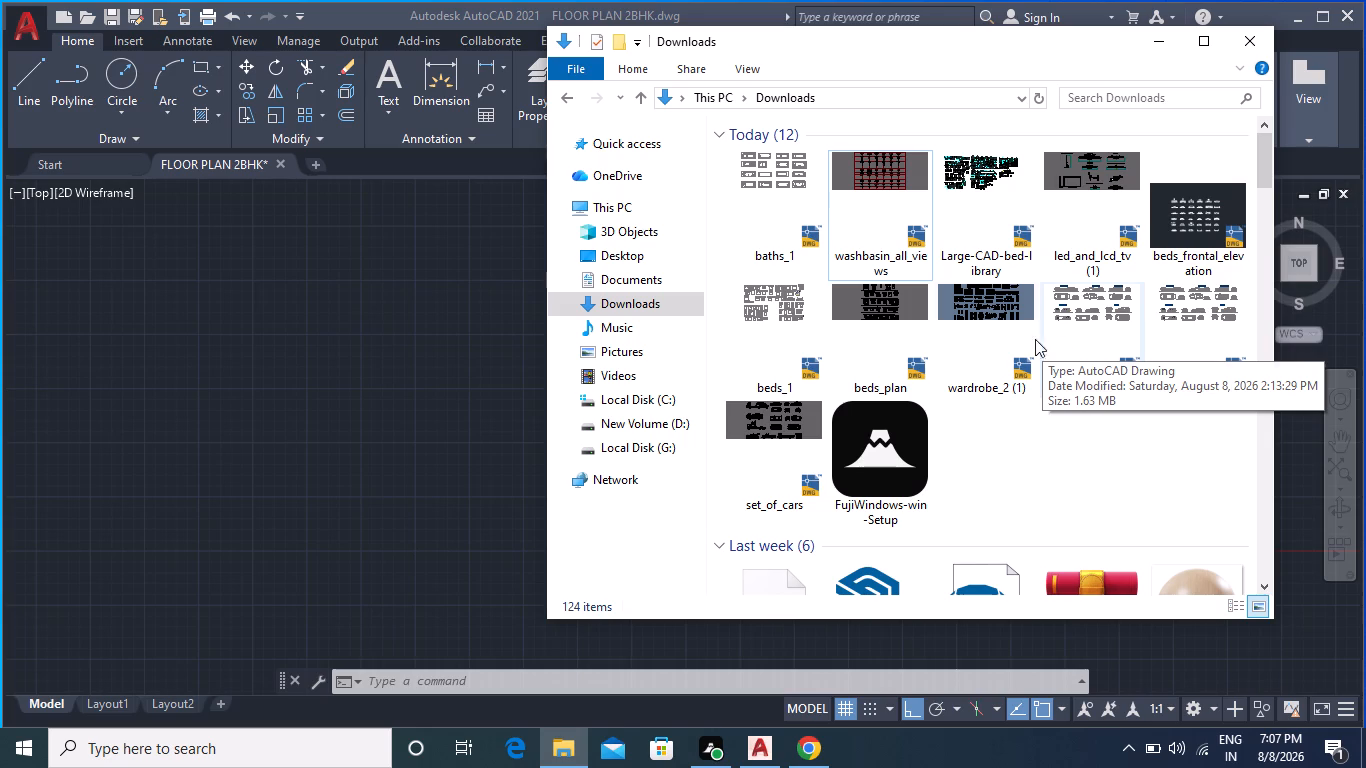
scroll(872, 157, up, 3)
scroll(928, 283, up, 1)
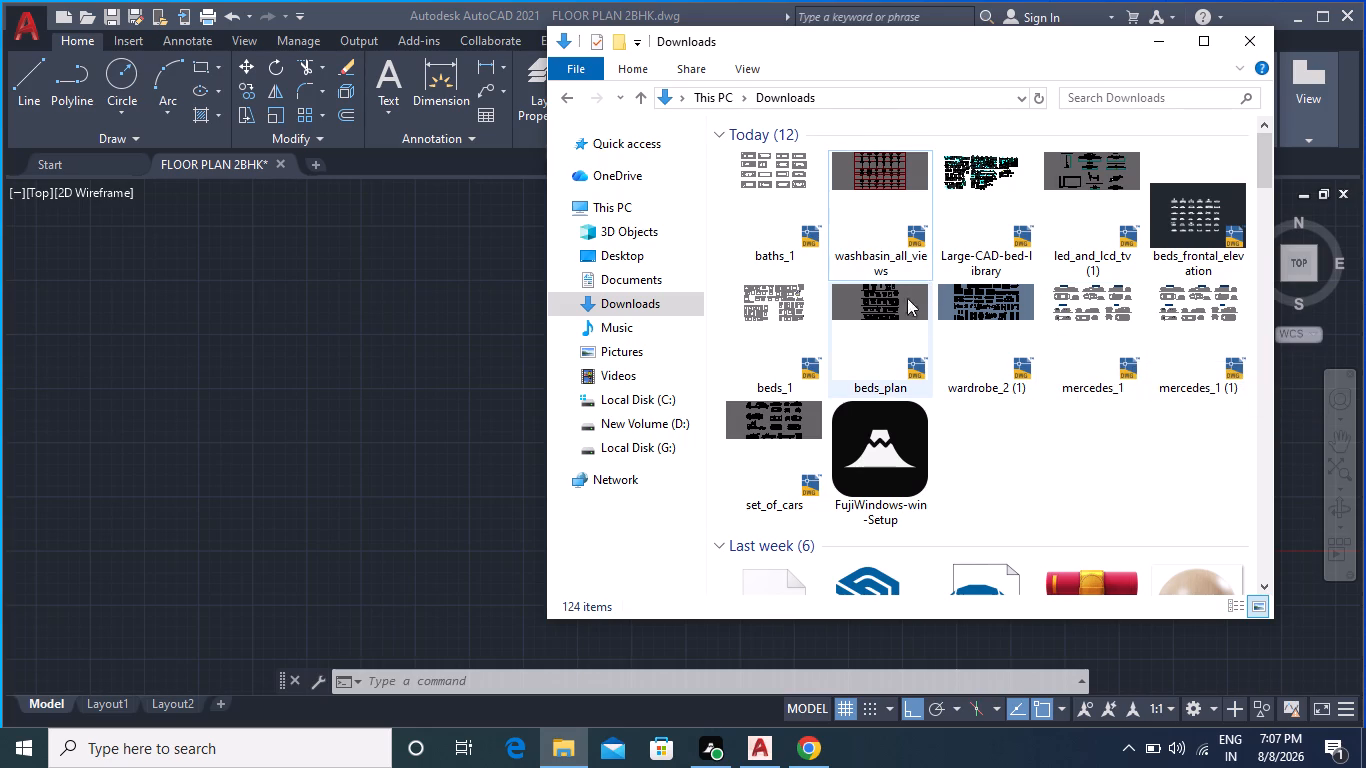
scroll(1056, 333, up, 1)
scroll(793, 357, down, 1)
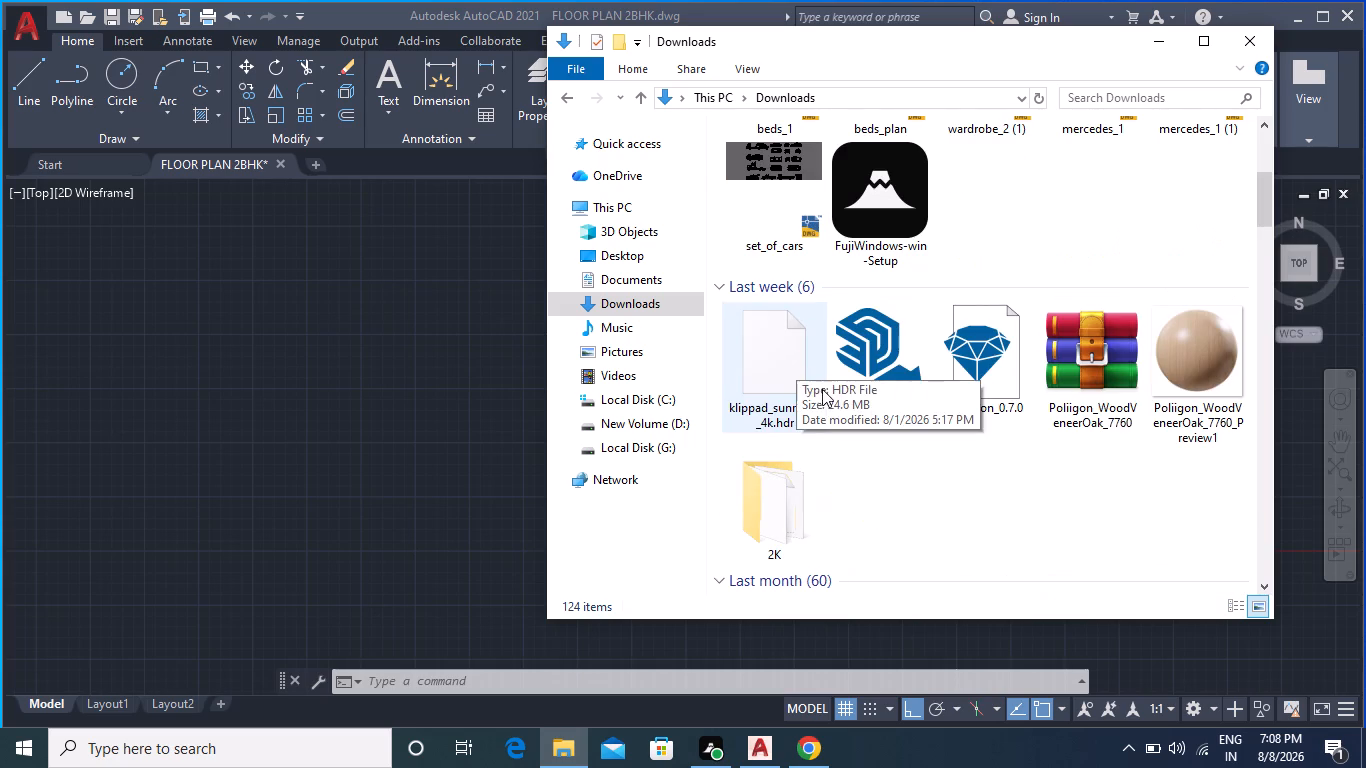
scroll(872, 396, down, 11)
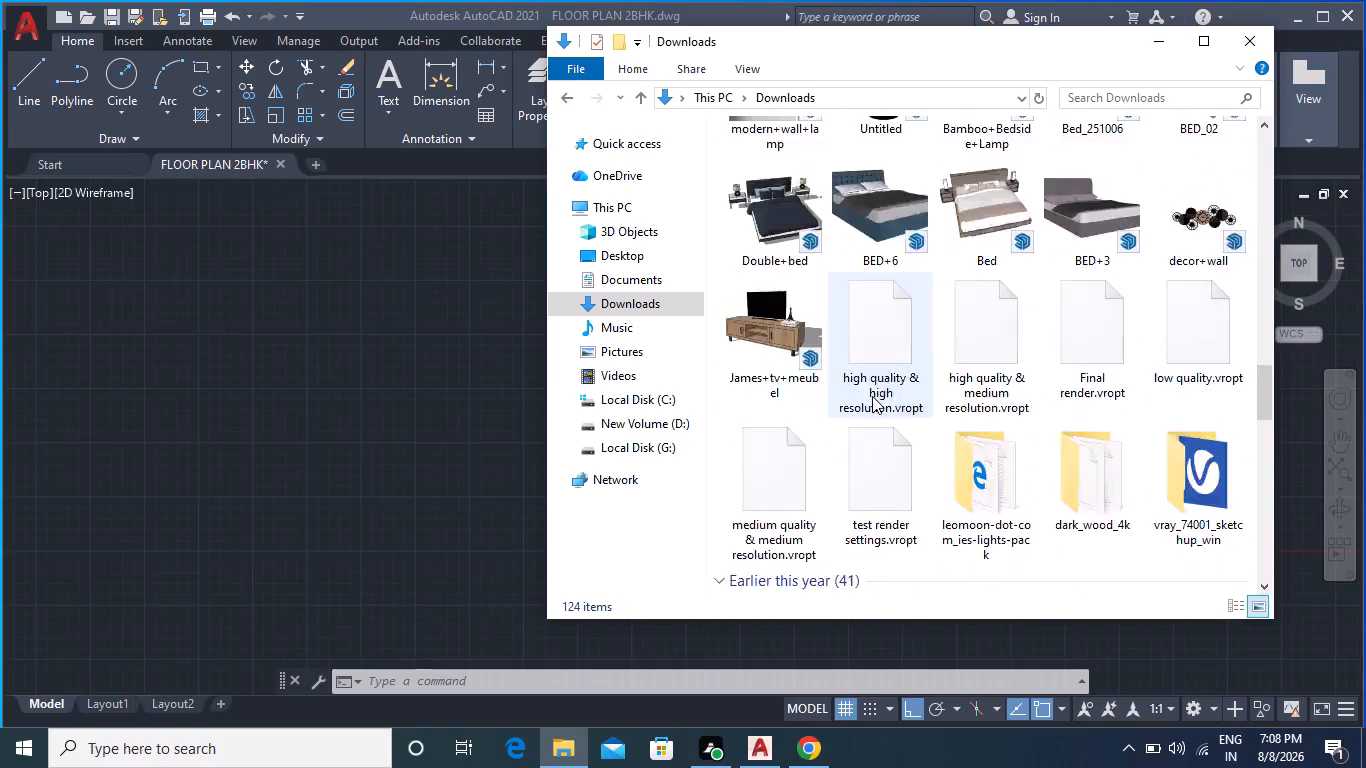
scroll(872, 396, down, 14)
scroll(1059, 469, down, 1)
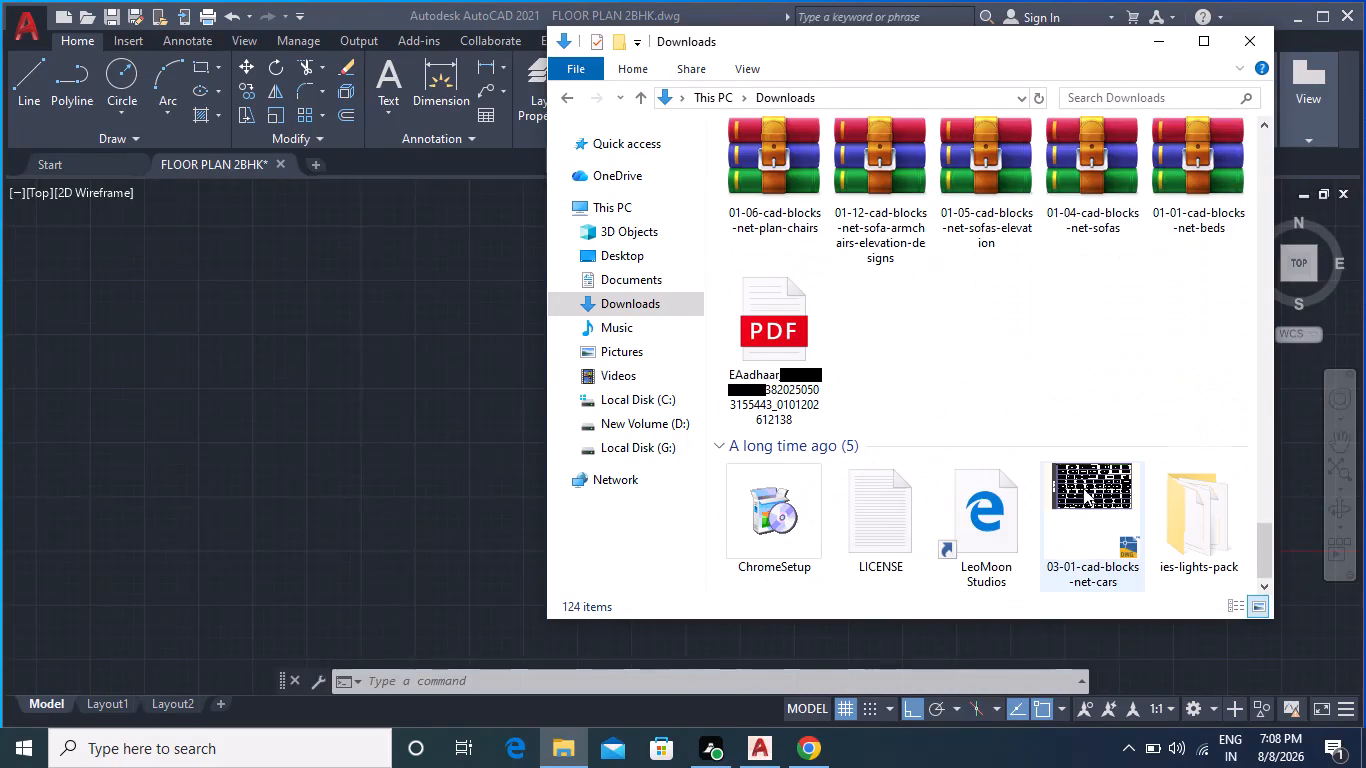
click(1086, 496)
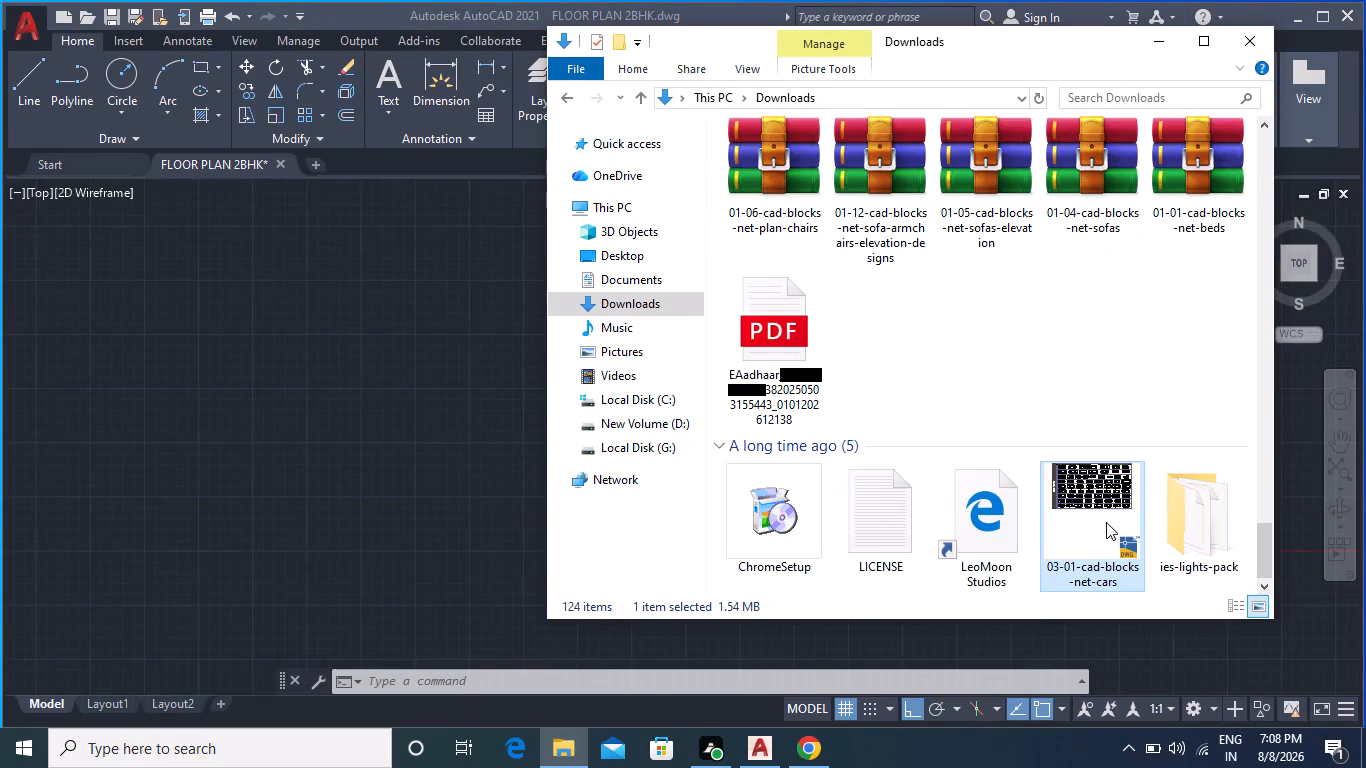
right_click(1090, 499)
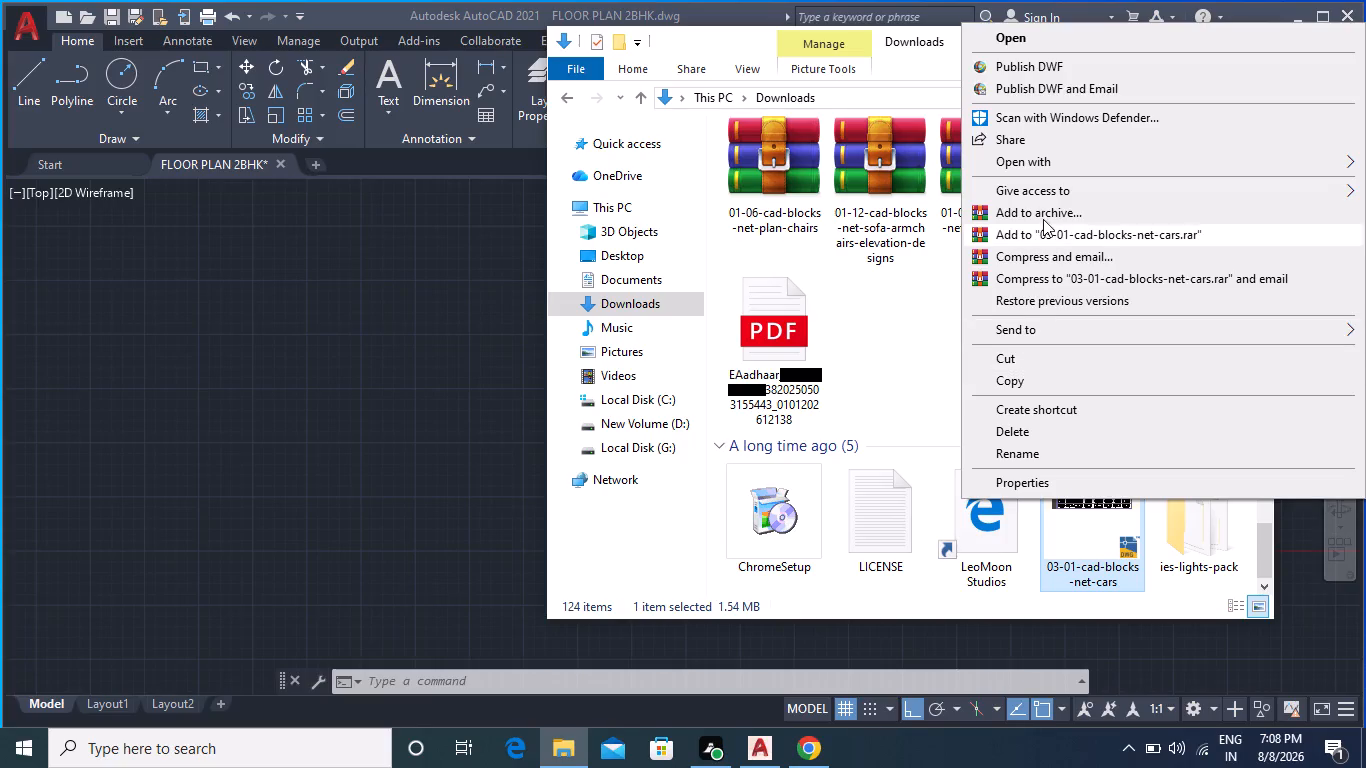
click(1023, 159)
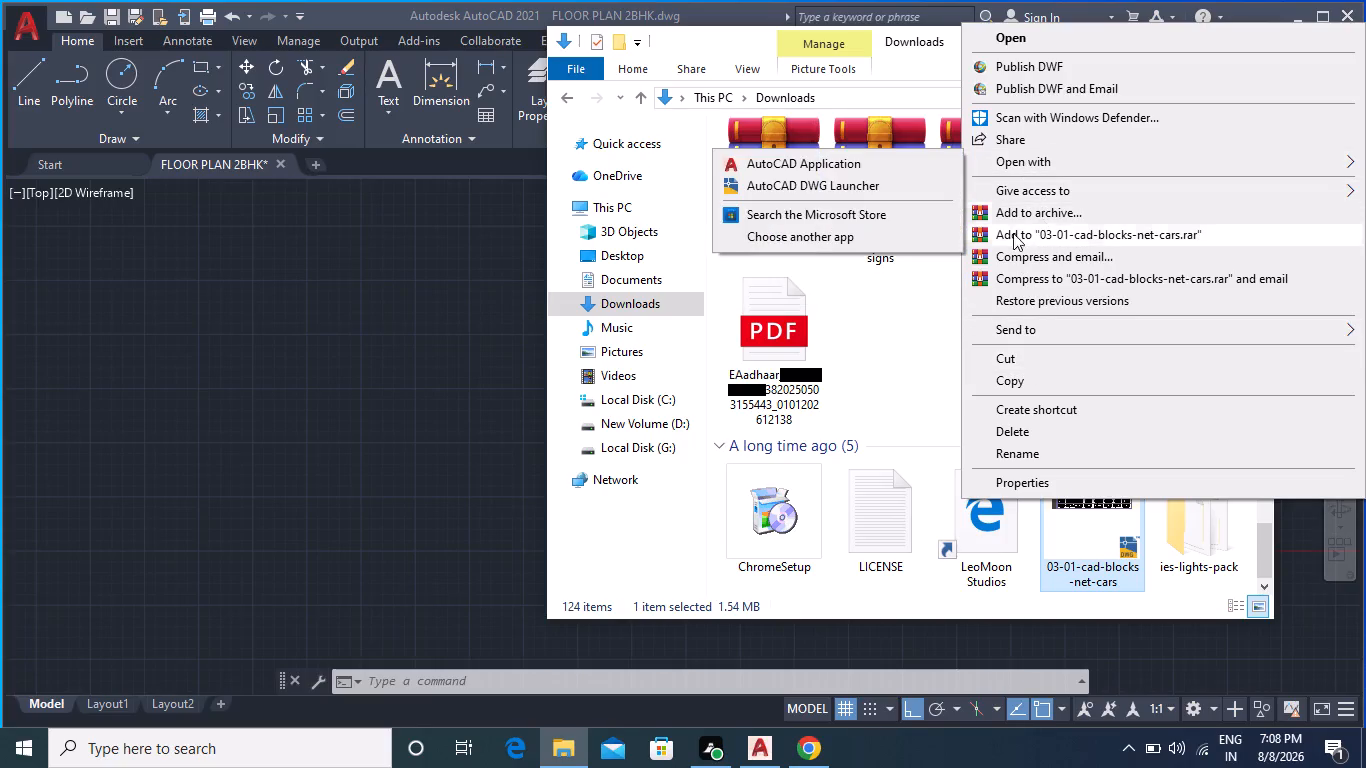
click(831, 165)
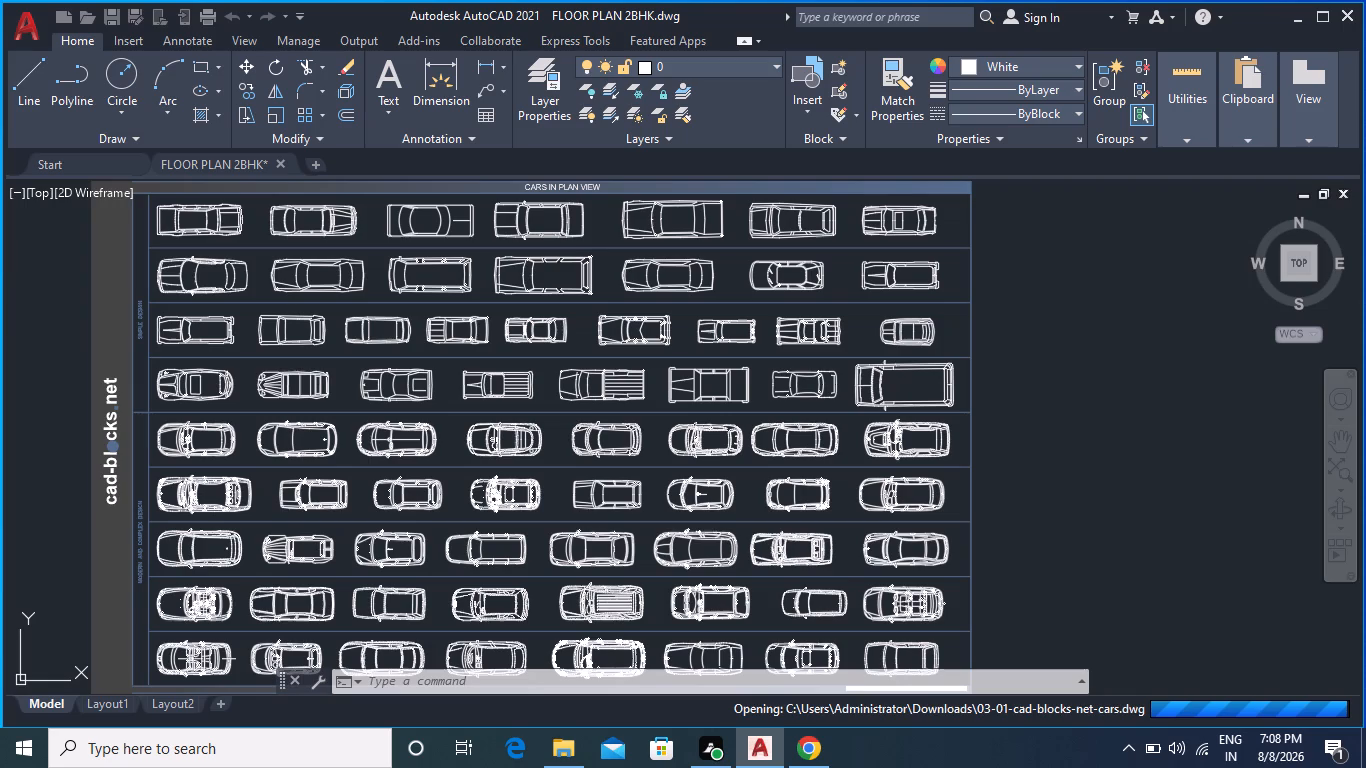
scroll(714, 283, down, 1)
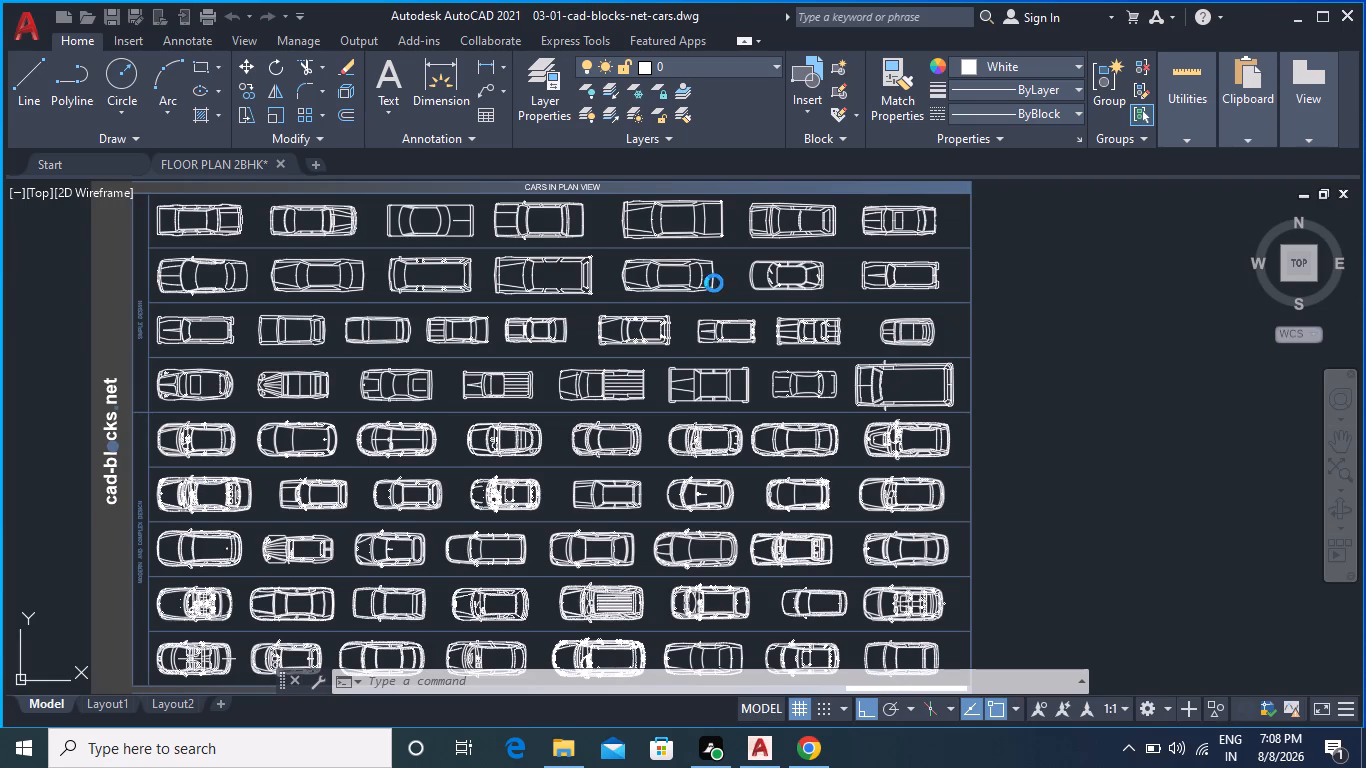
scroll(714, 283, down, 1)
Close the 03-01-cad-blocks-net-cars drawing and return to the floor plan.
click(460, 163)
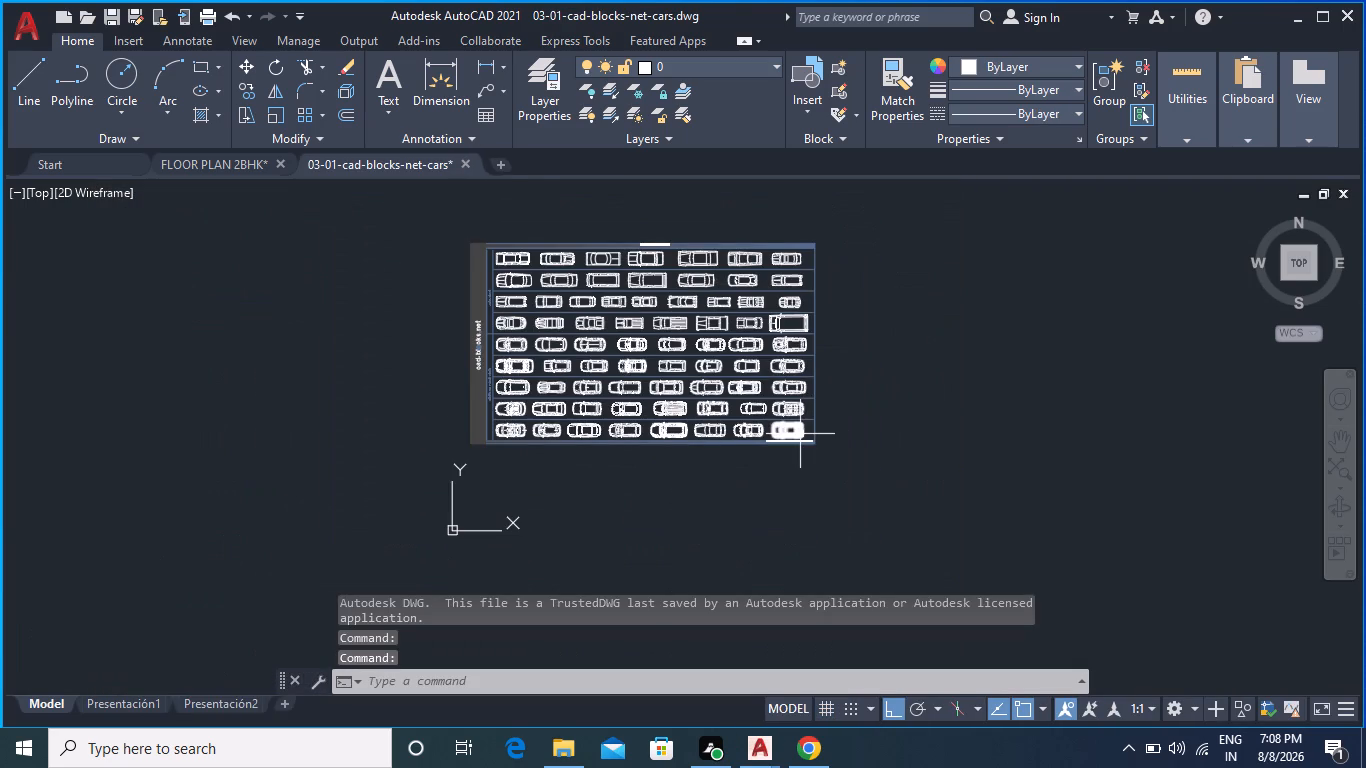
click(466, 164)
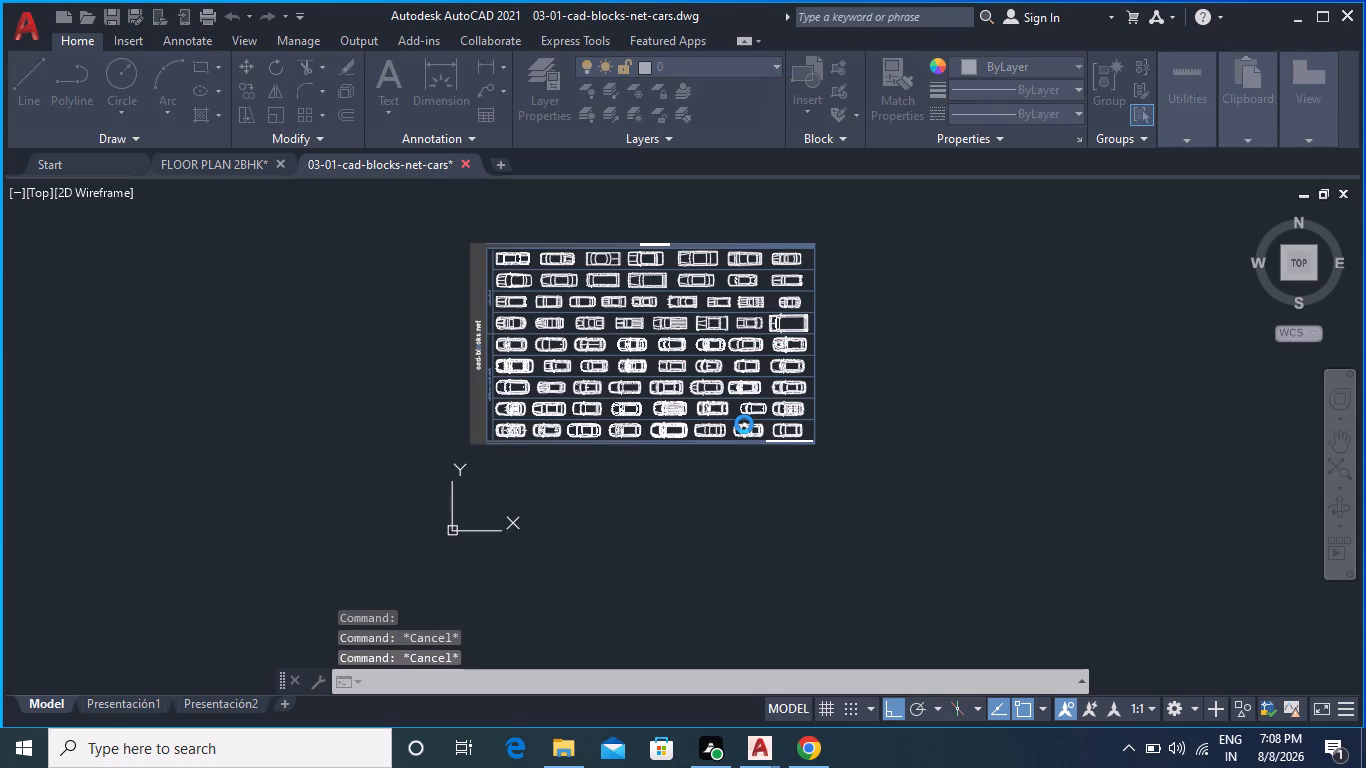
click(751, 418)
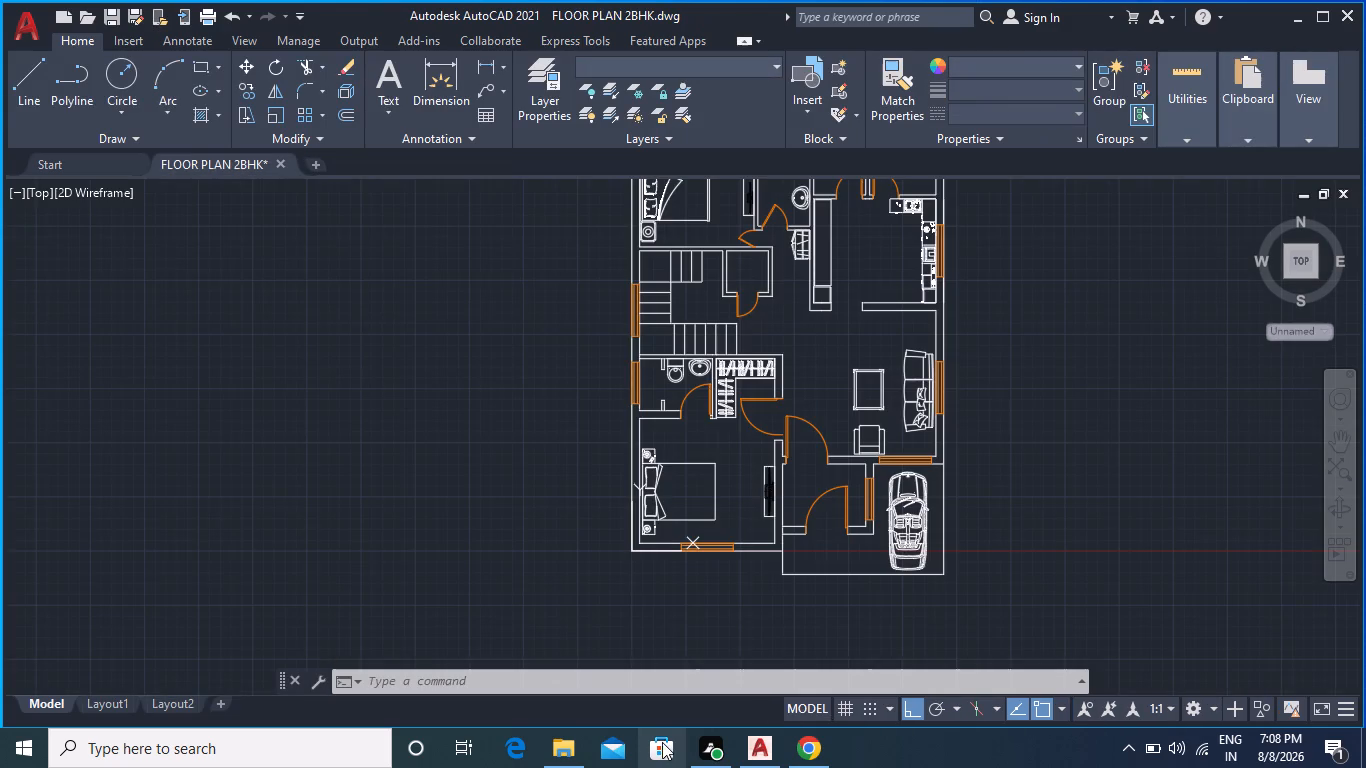
Switch to the Downloads folder in File Explorer and look through its files and thumbnails for another CAD block drawing.
click(565, 747)
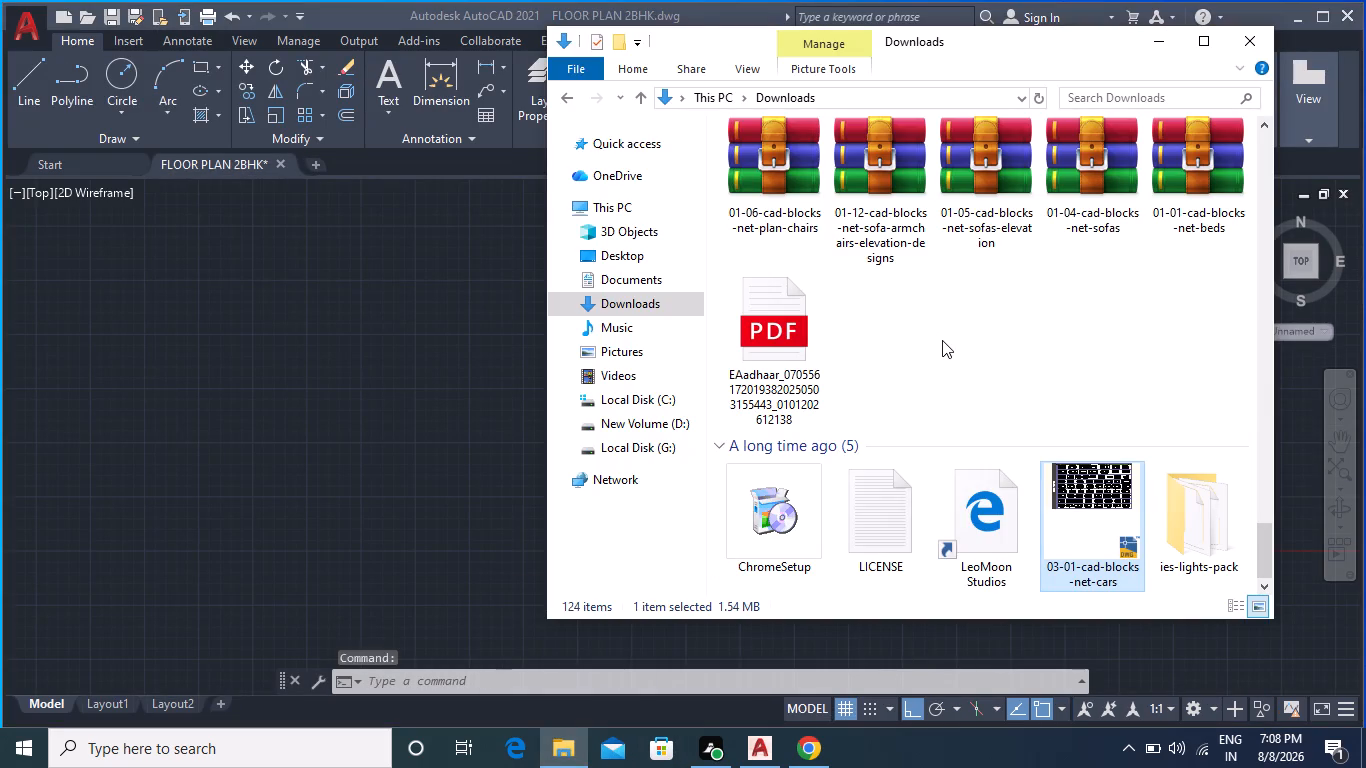
scroll(946, 346, up, 1)
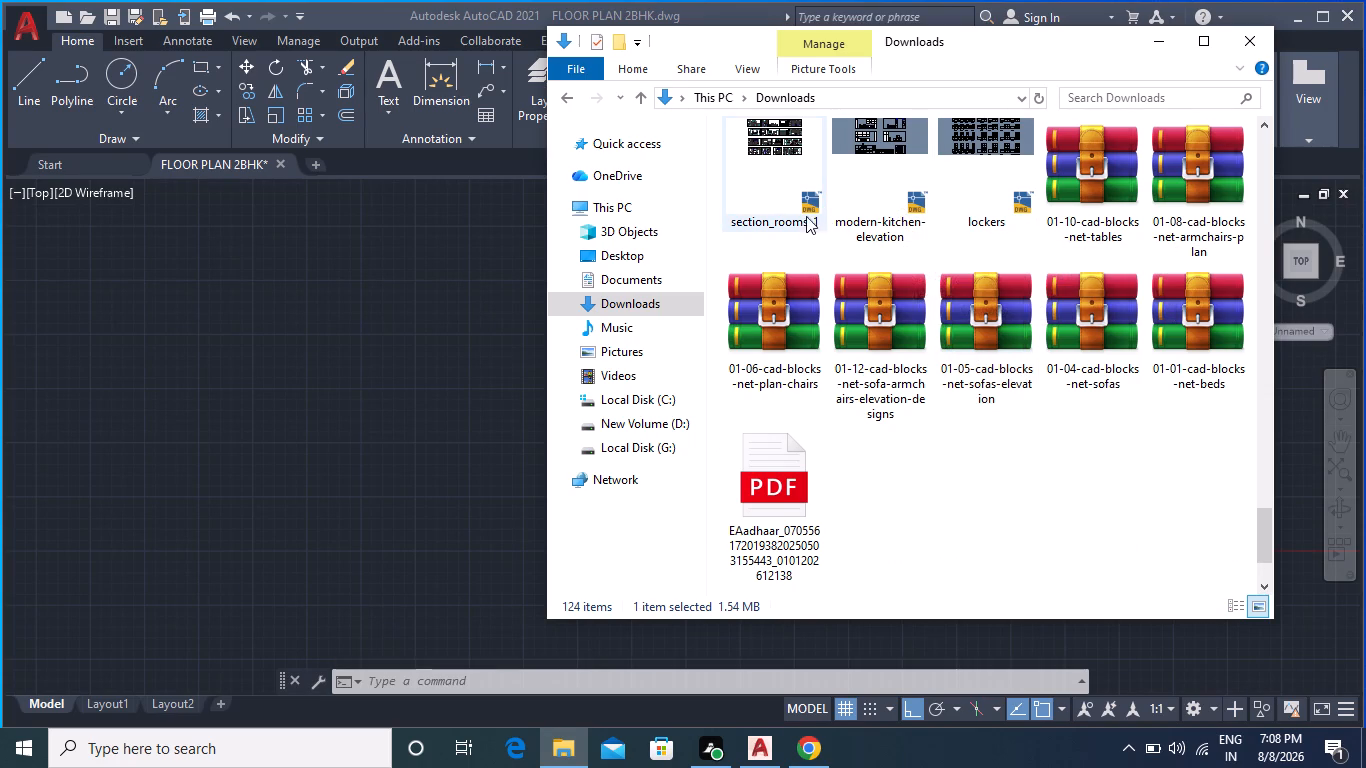
scroll(805, 203, up, 1)
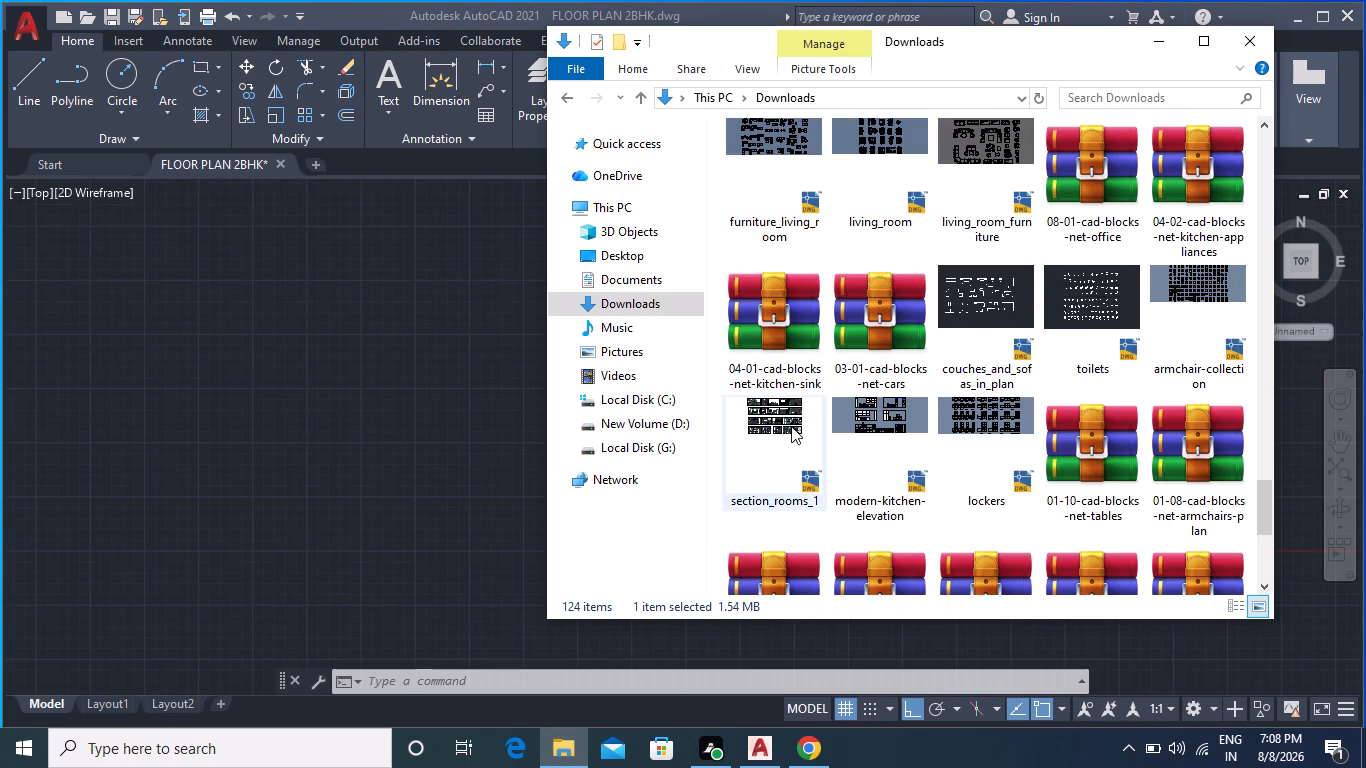
right_click(791, 426)
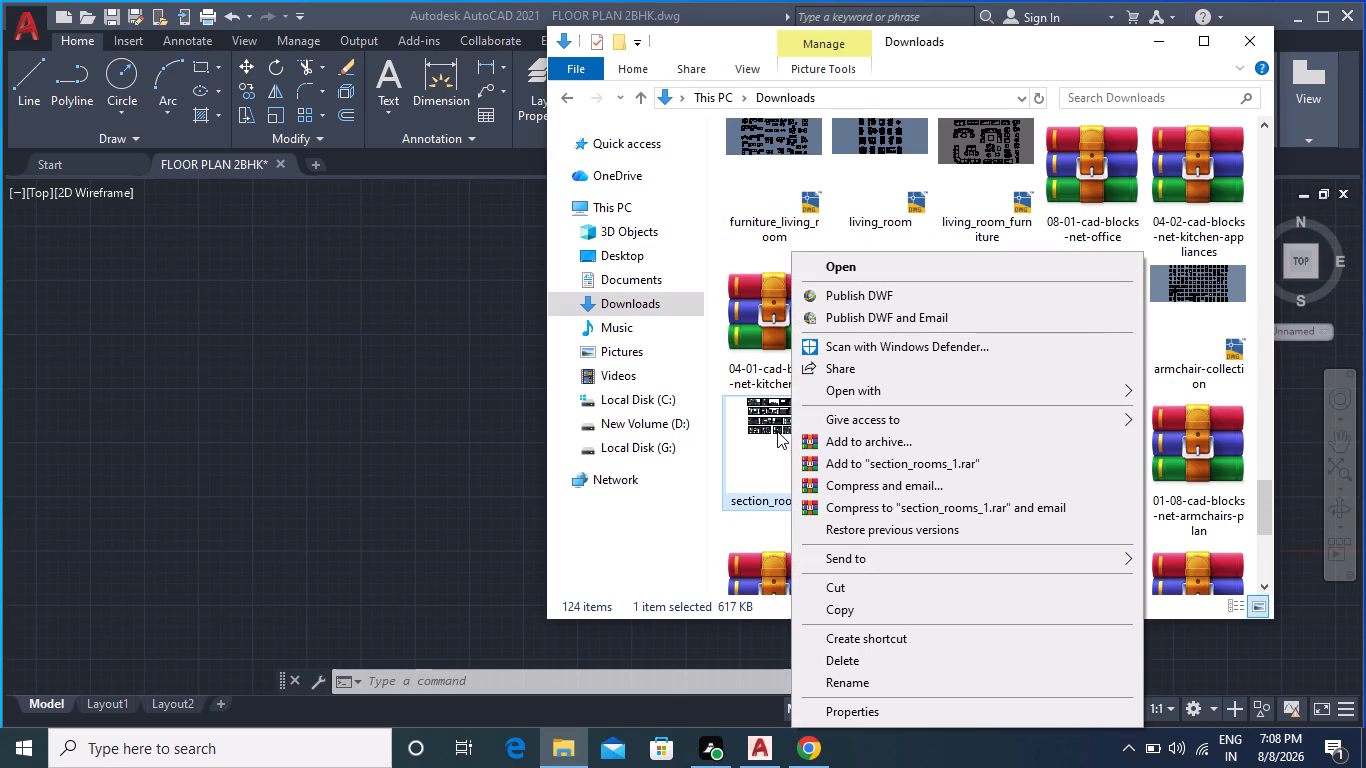
click(777, 431)
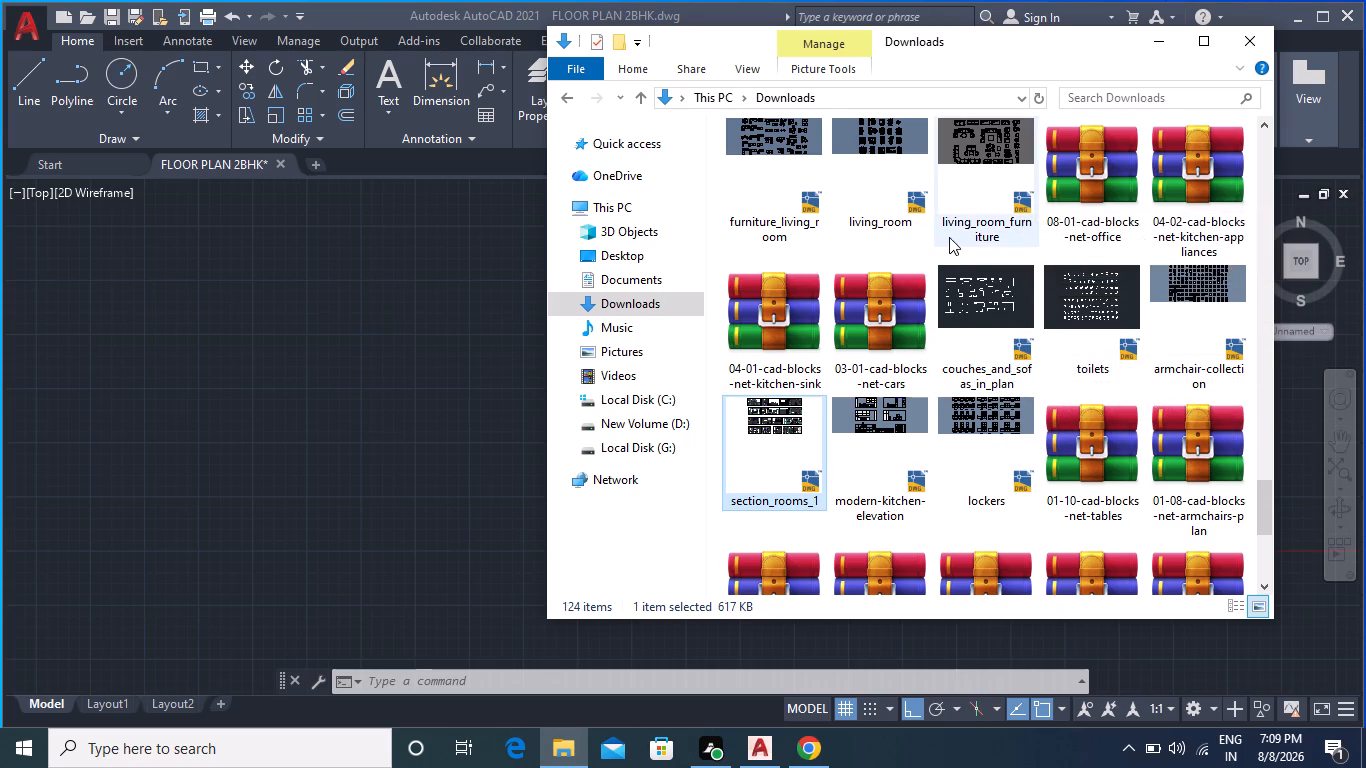
scroll(949, 237, up, 1)
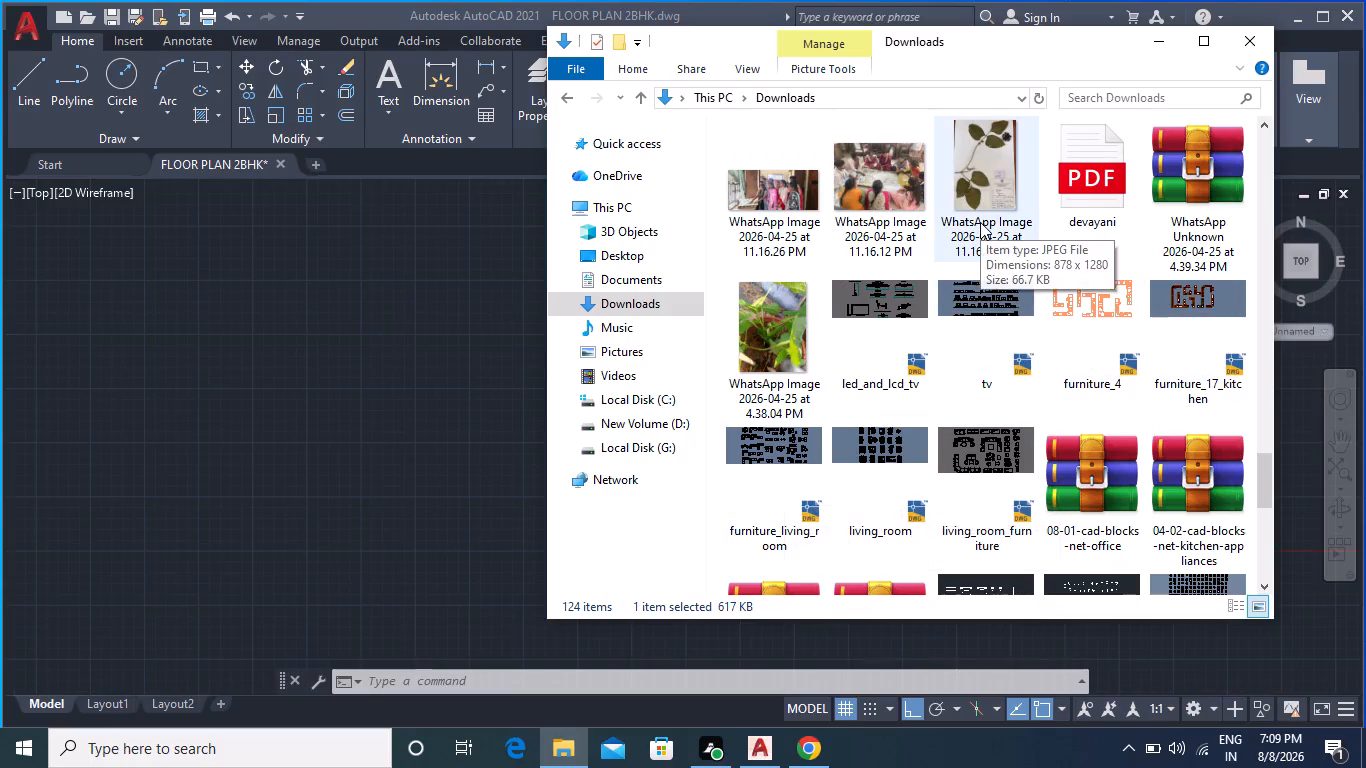
scroll(980, 222, up, 1)
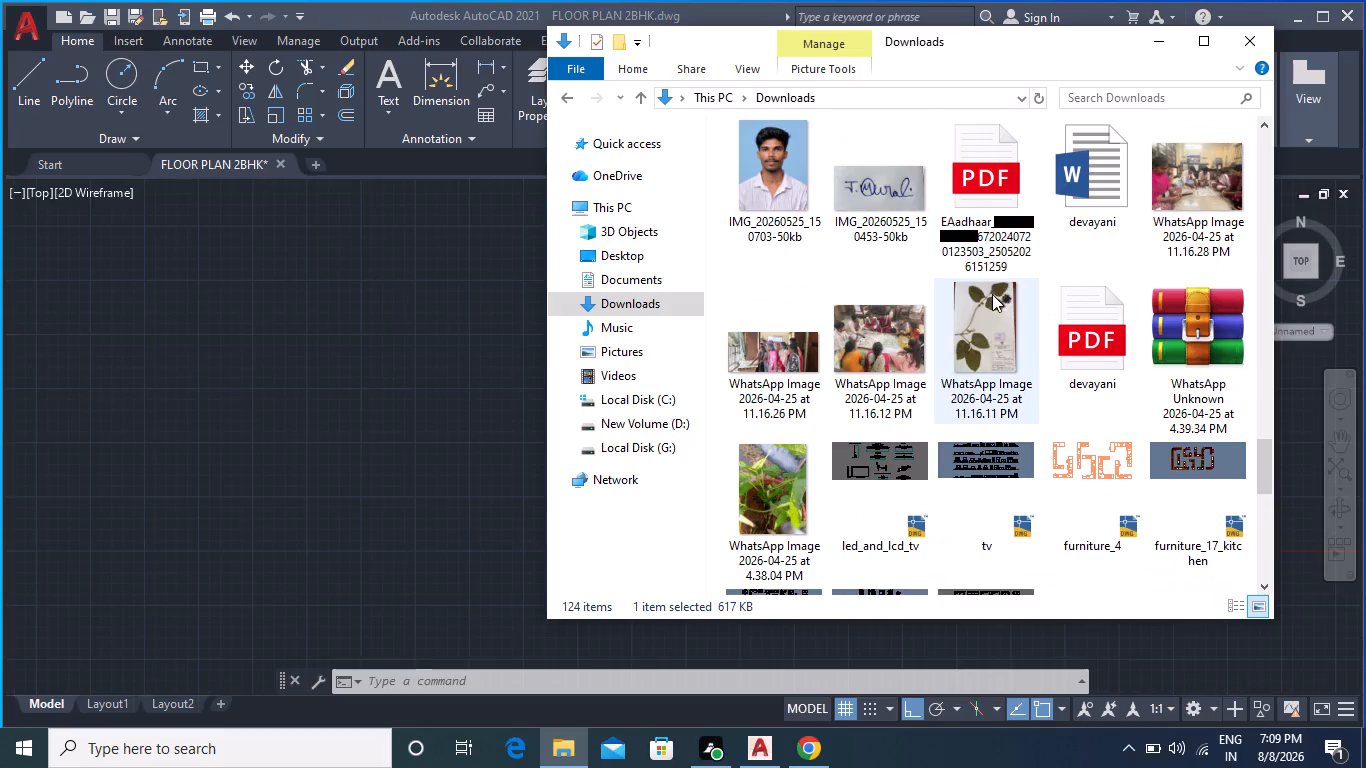
scroll(976, 279, up, 2)
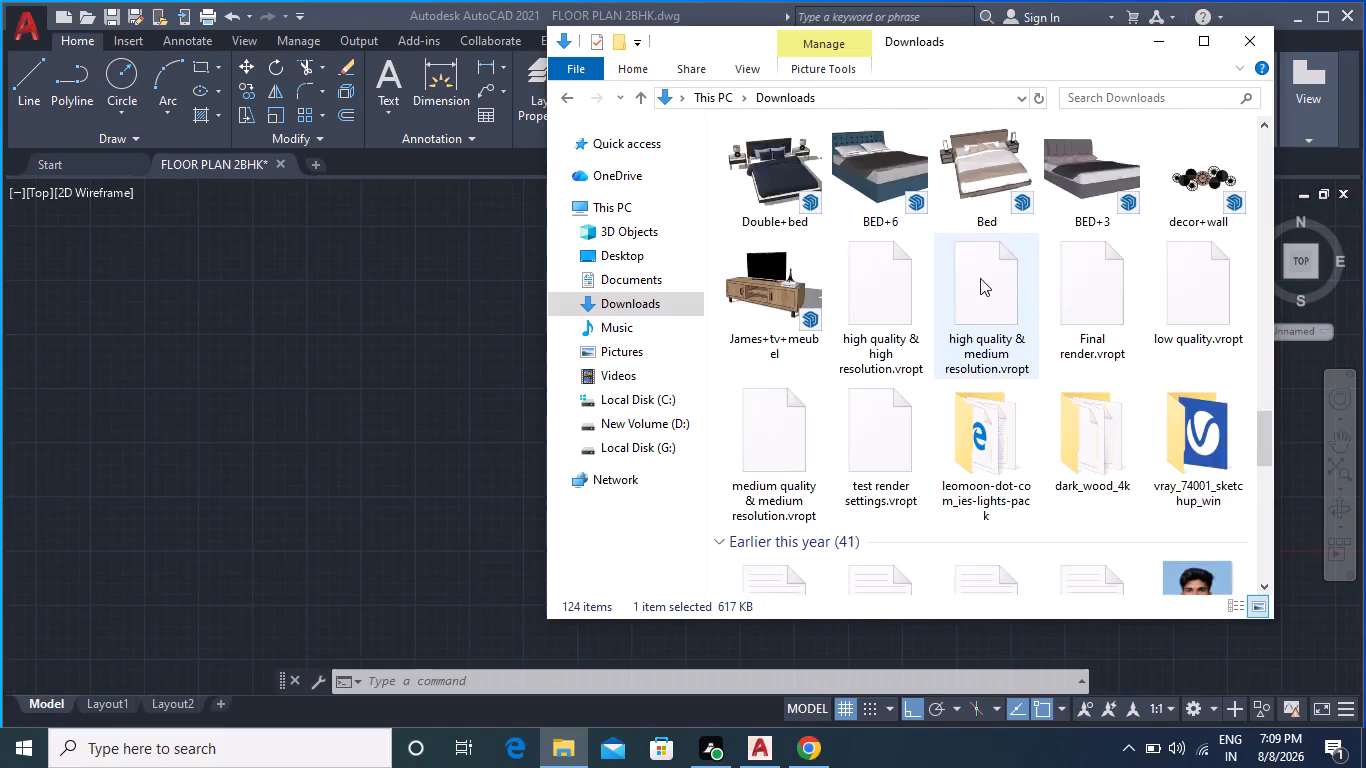
scroll(980, 278, up, 2)
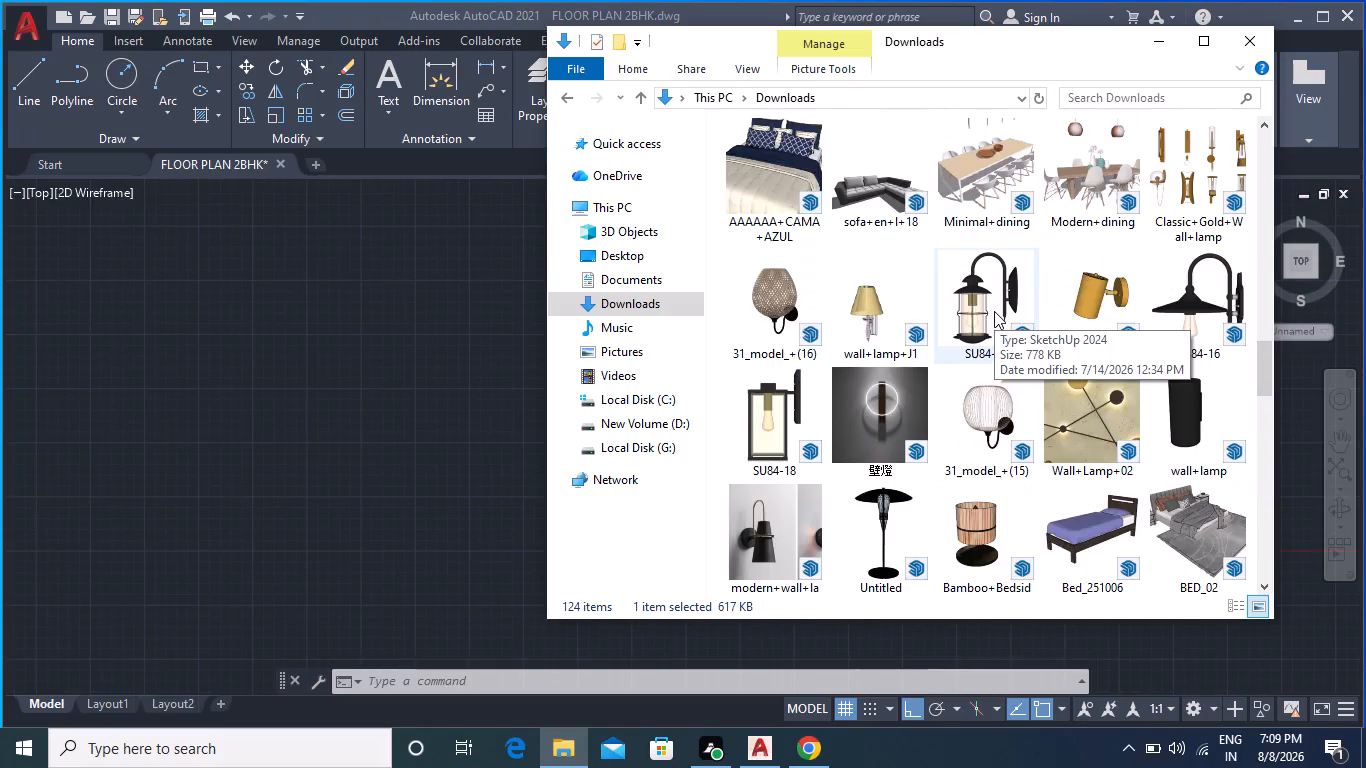
scroll(994, 311, up, 3)
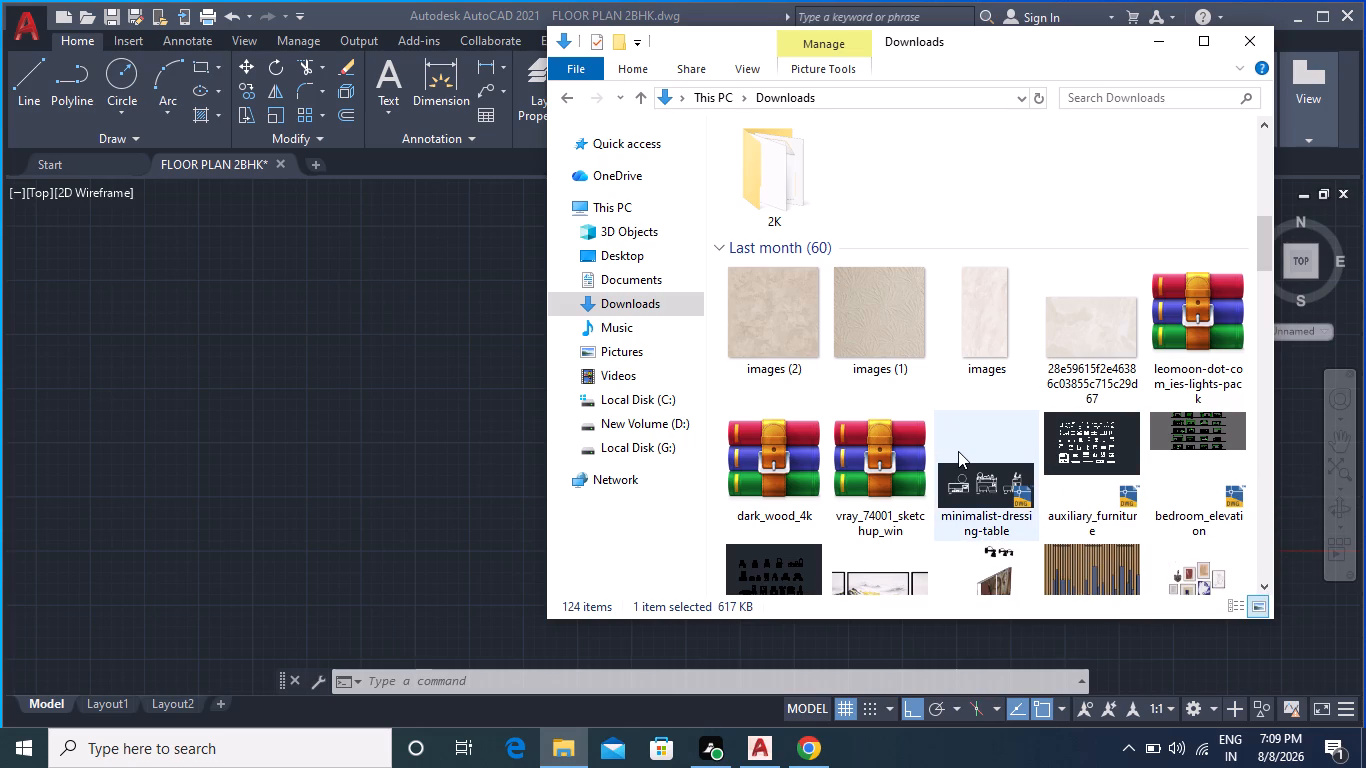
scroll(958, 451, down, 1)
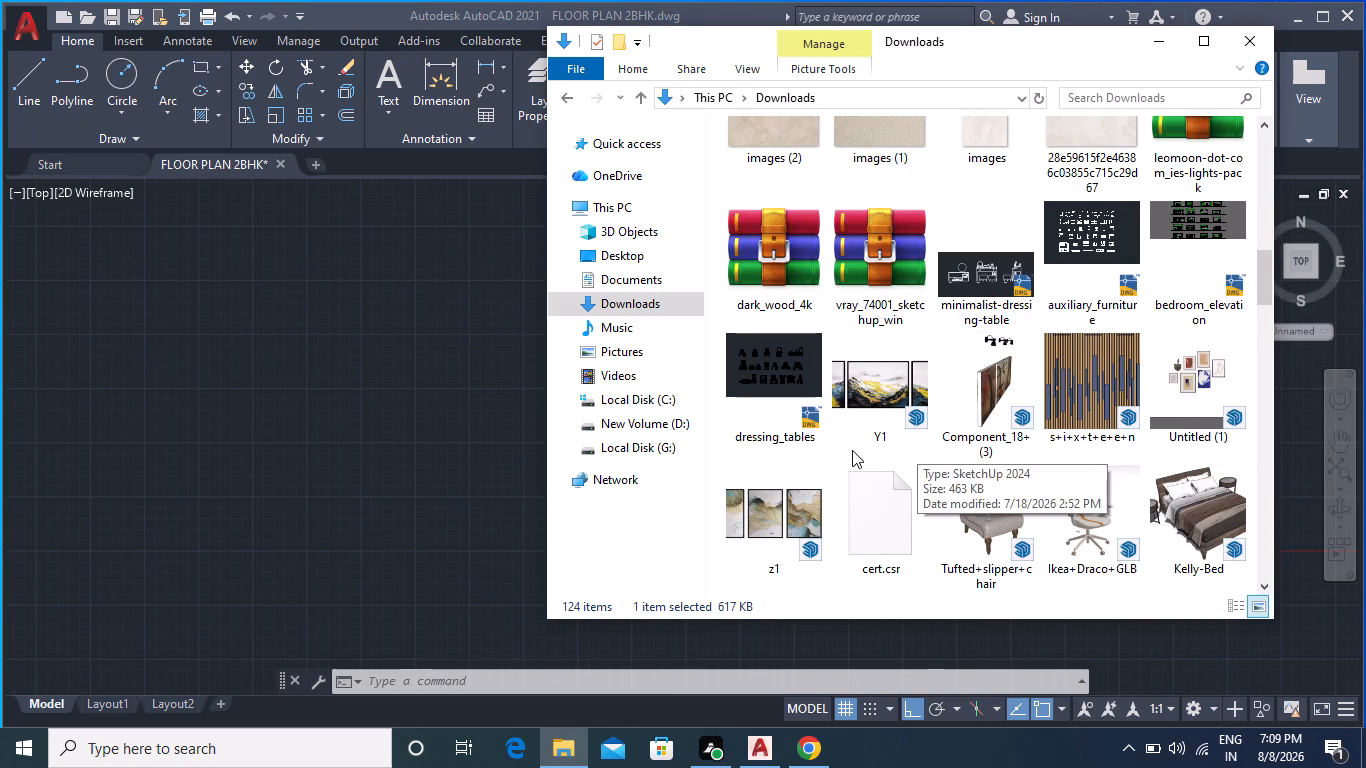
scroll(1074, 338, up, 2)
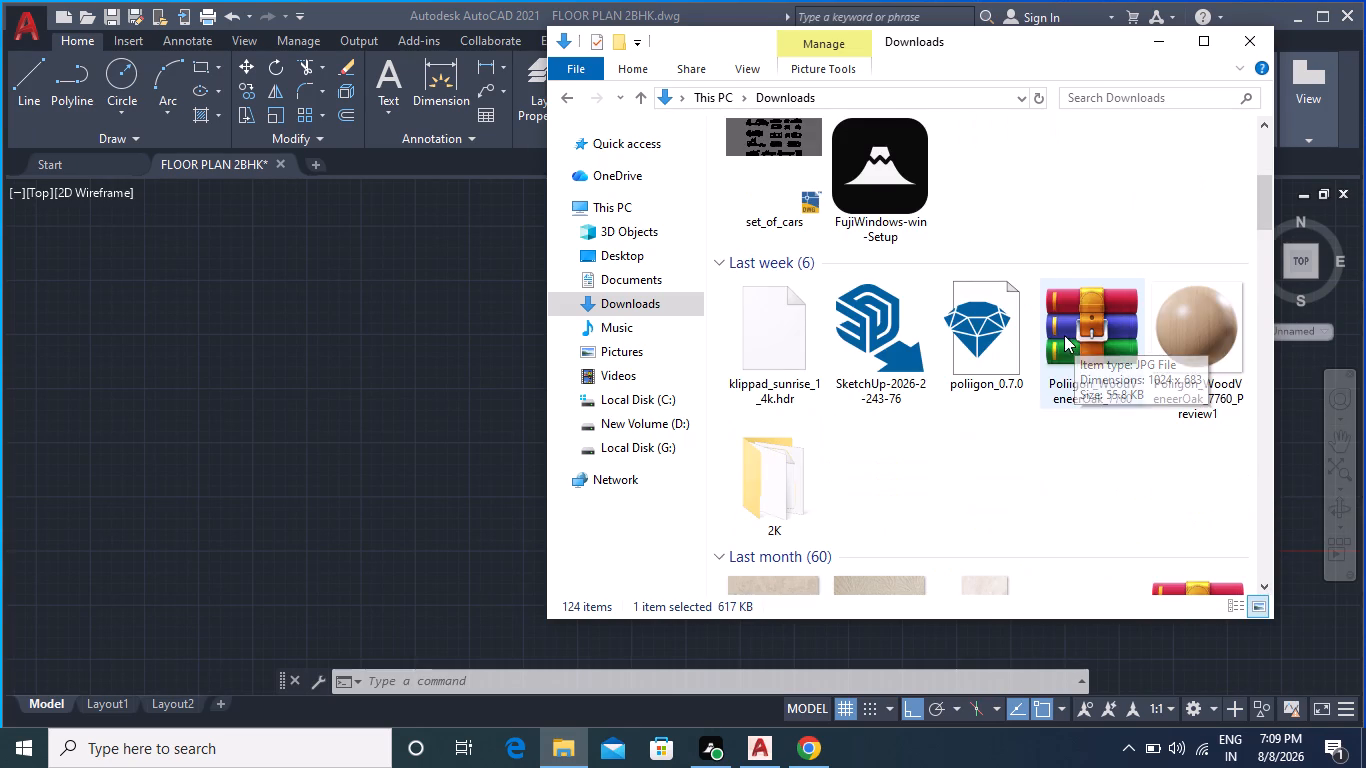
scroll(992, 333, up, 1)
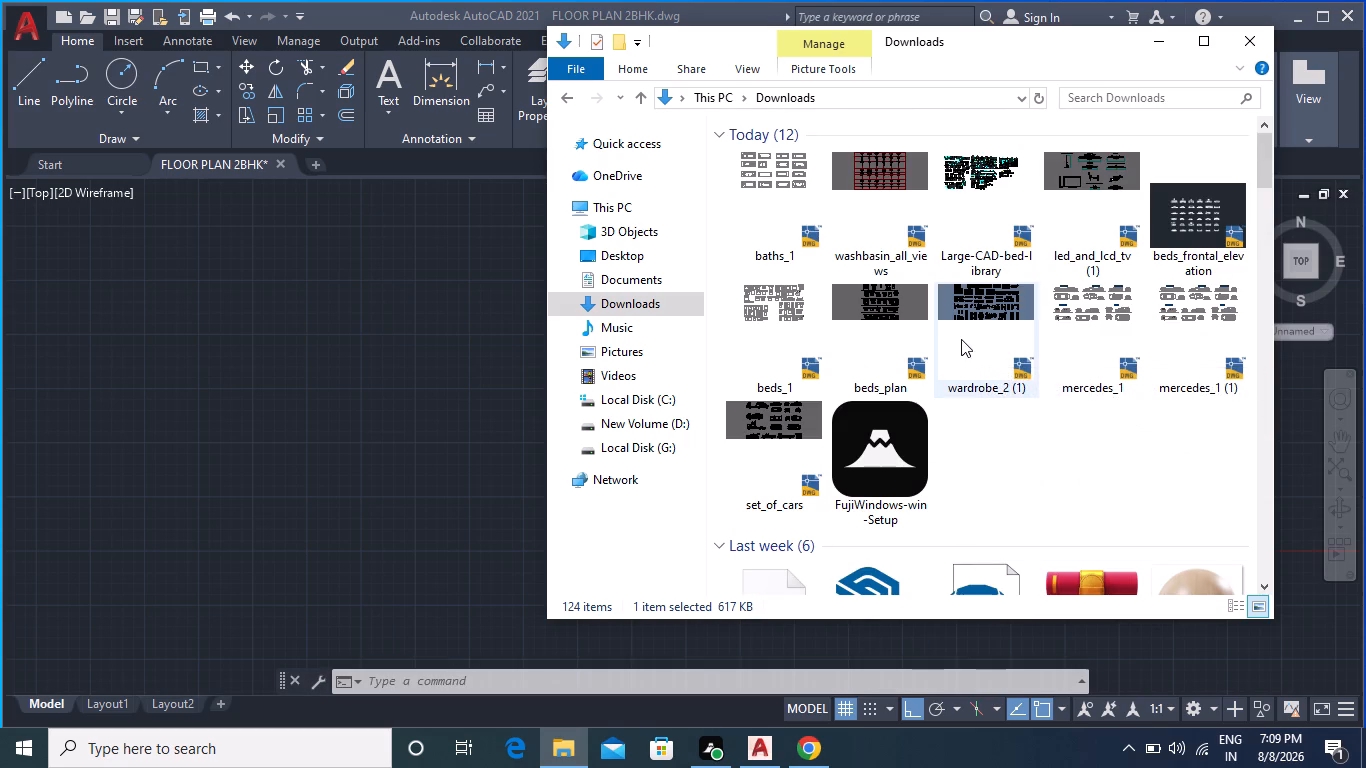
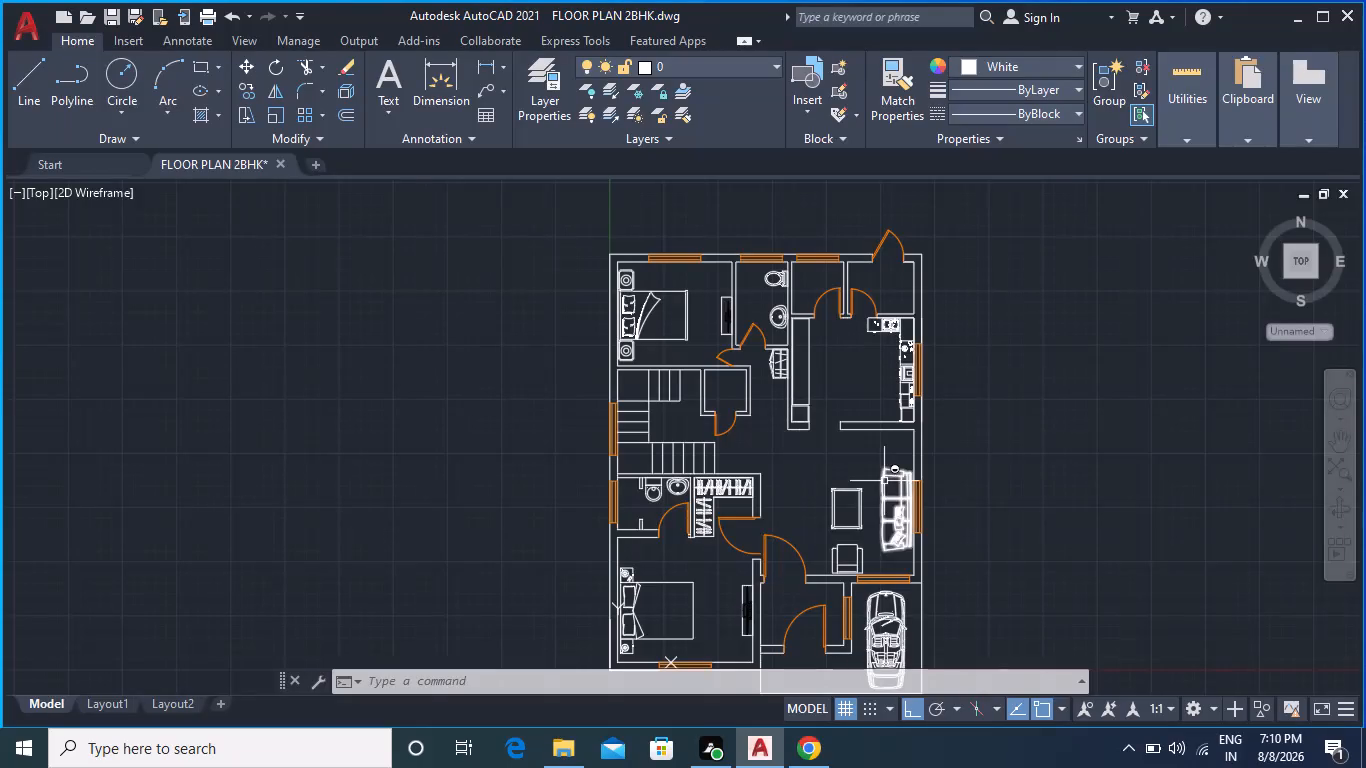
Browse the couches_and_sofas_in_plan and auxiliary_furniture drawings in DesignCenter for a suitable furniture block, and close the palette.
key(d)
key(c)
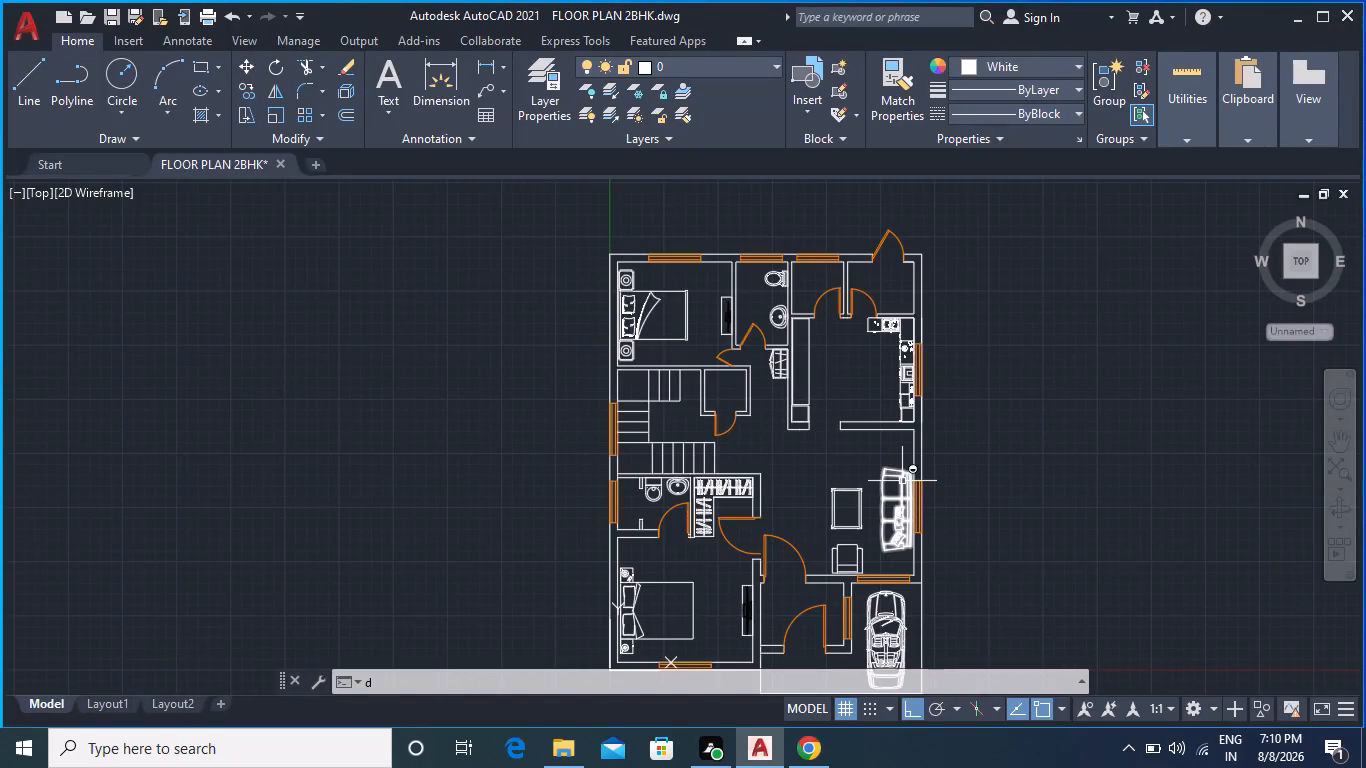
key(Return)
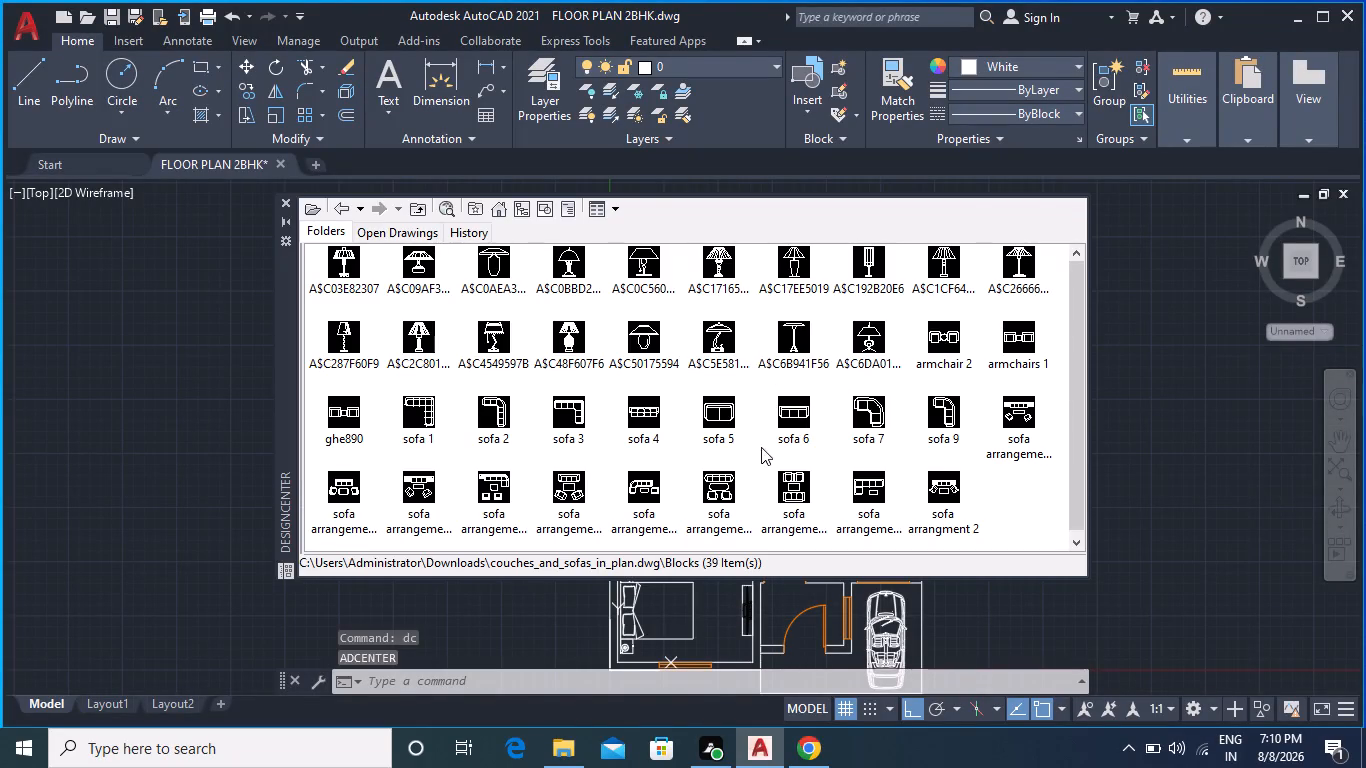
scroll(780, 474, down, 1)
scroll(780, 474, up, 2)
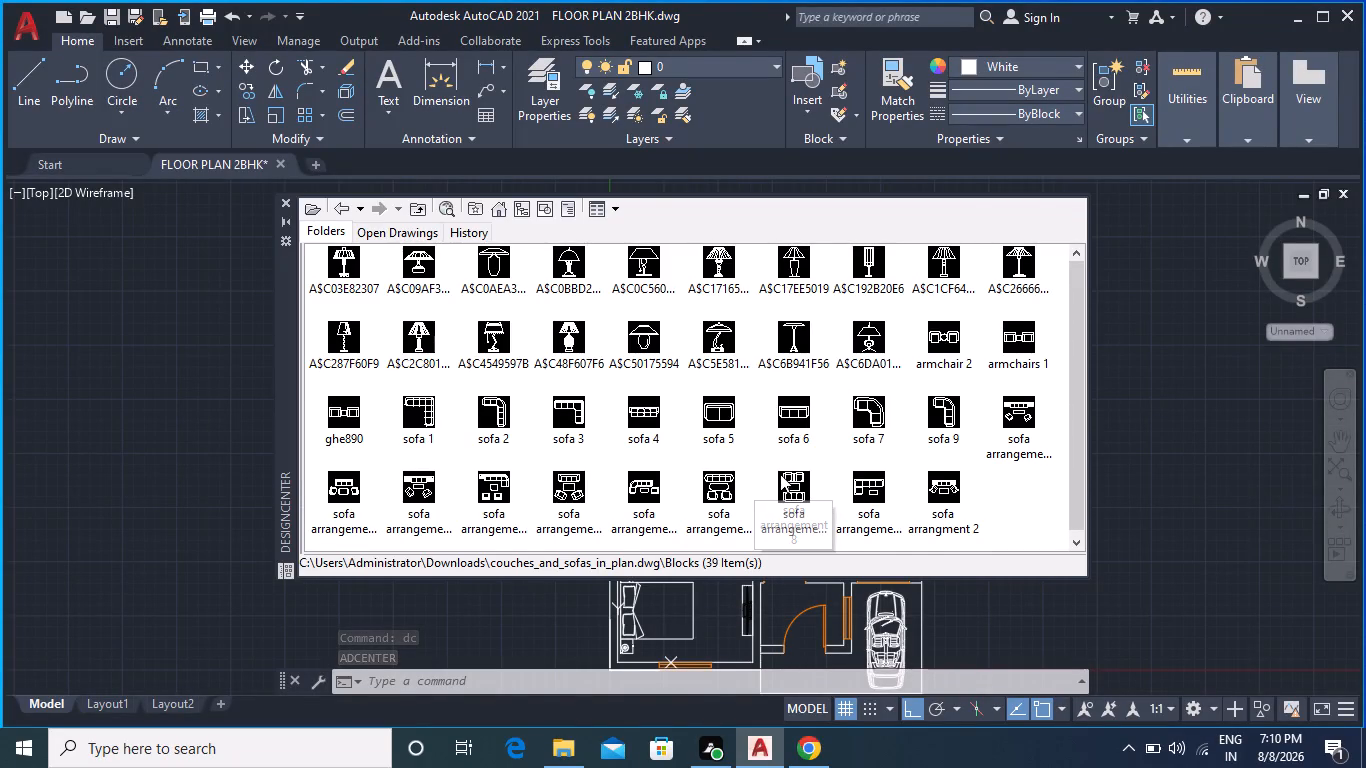
scroll(772, 428, down, 2)
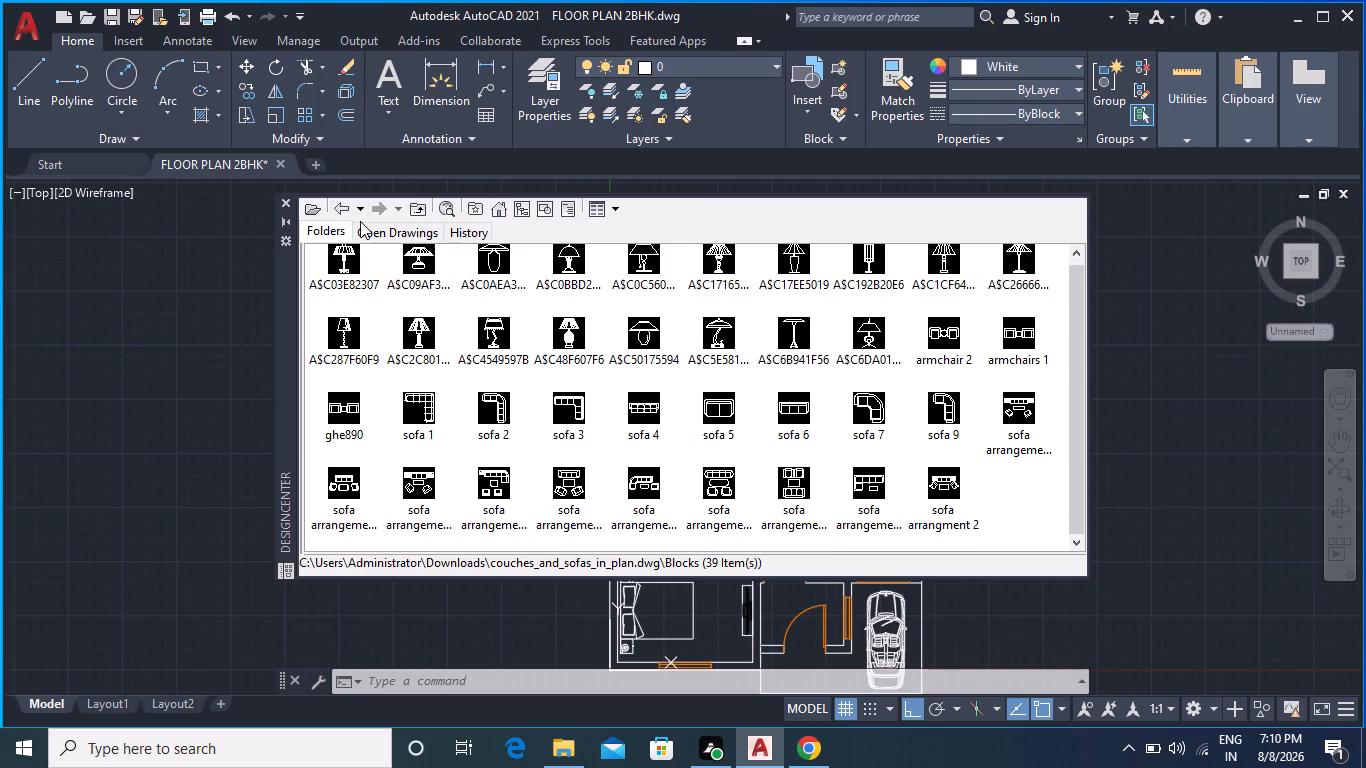
click(314, 223)
click(340, 207)
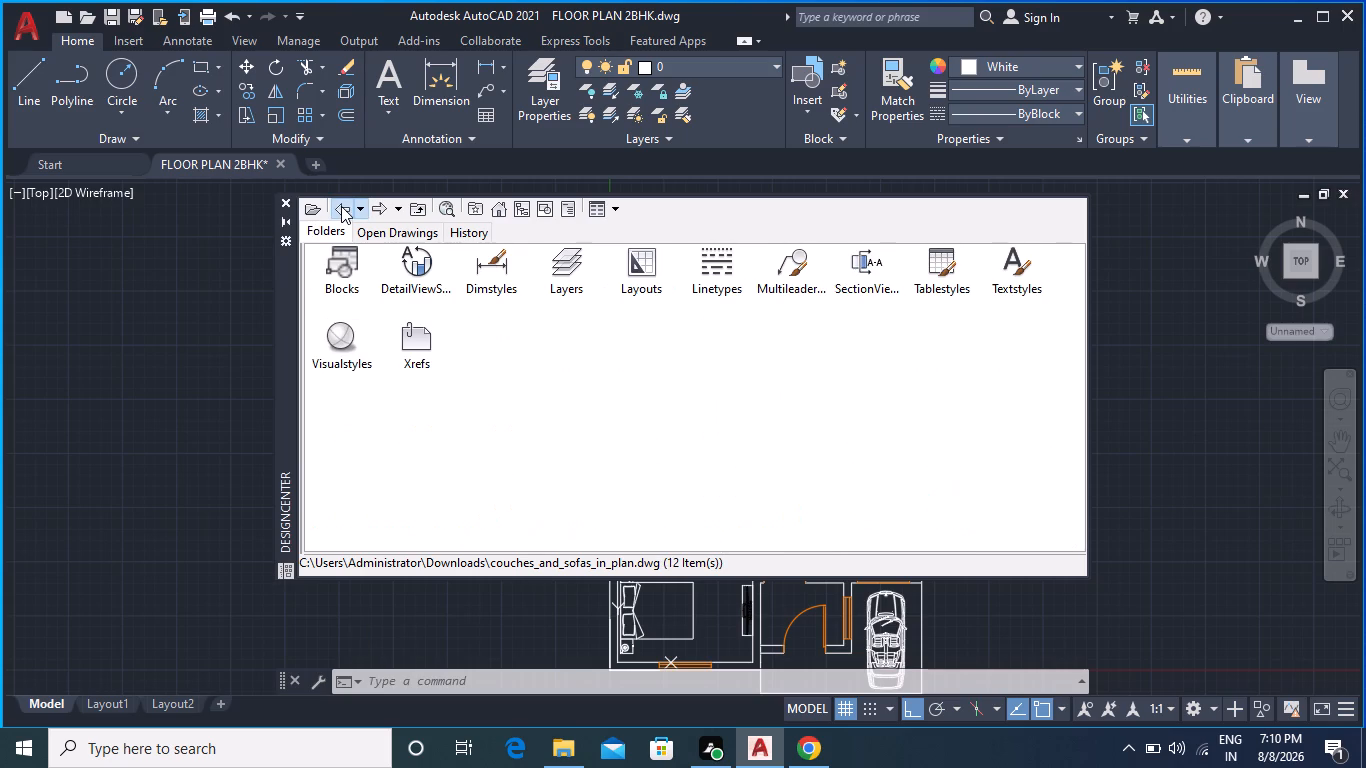
double_click(321, 274)
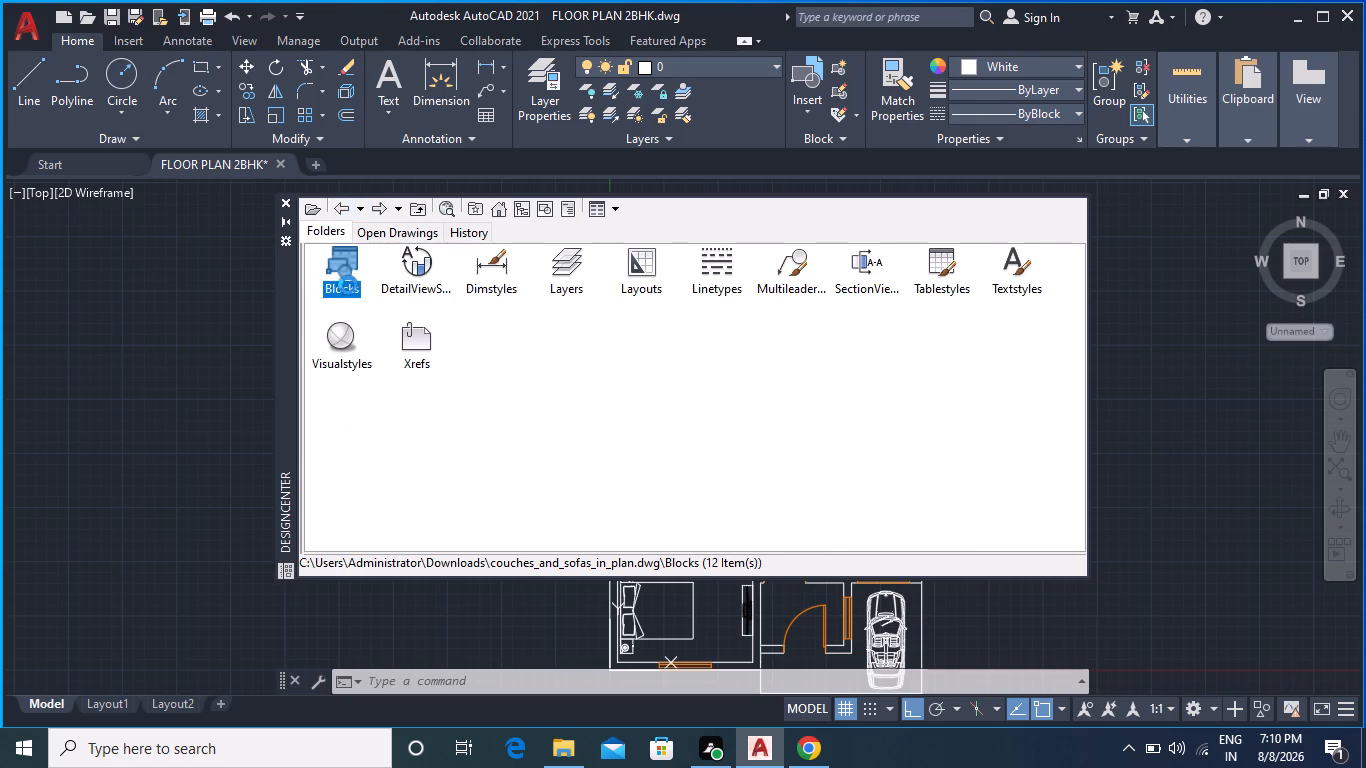
scroll(522, 292, up, 3)
scroll(522, 292, down, 5)
scroll(435, 298, up, 3)
double_click(341, 208)
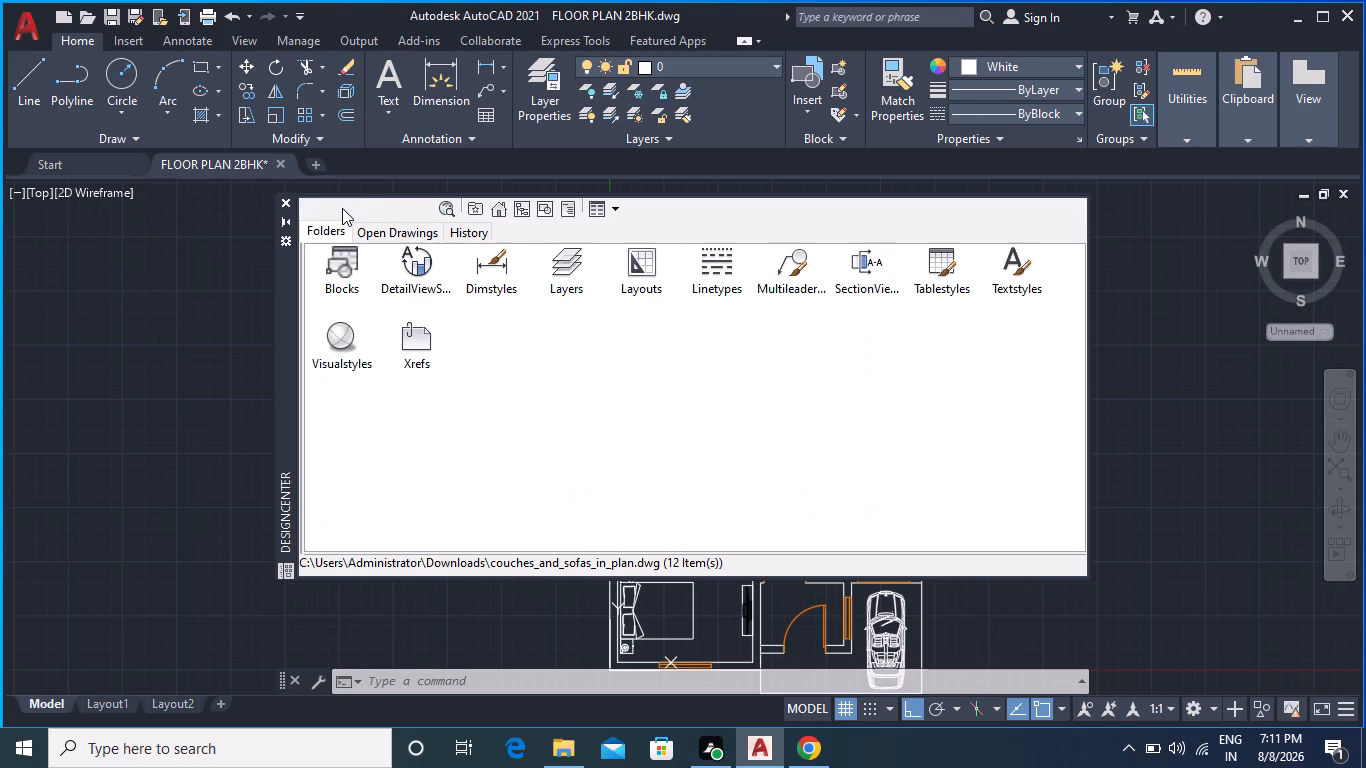
double_click(342, 208)
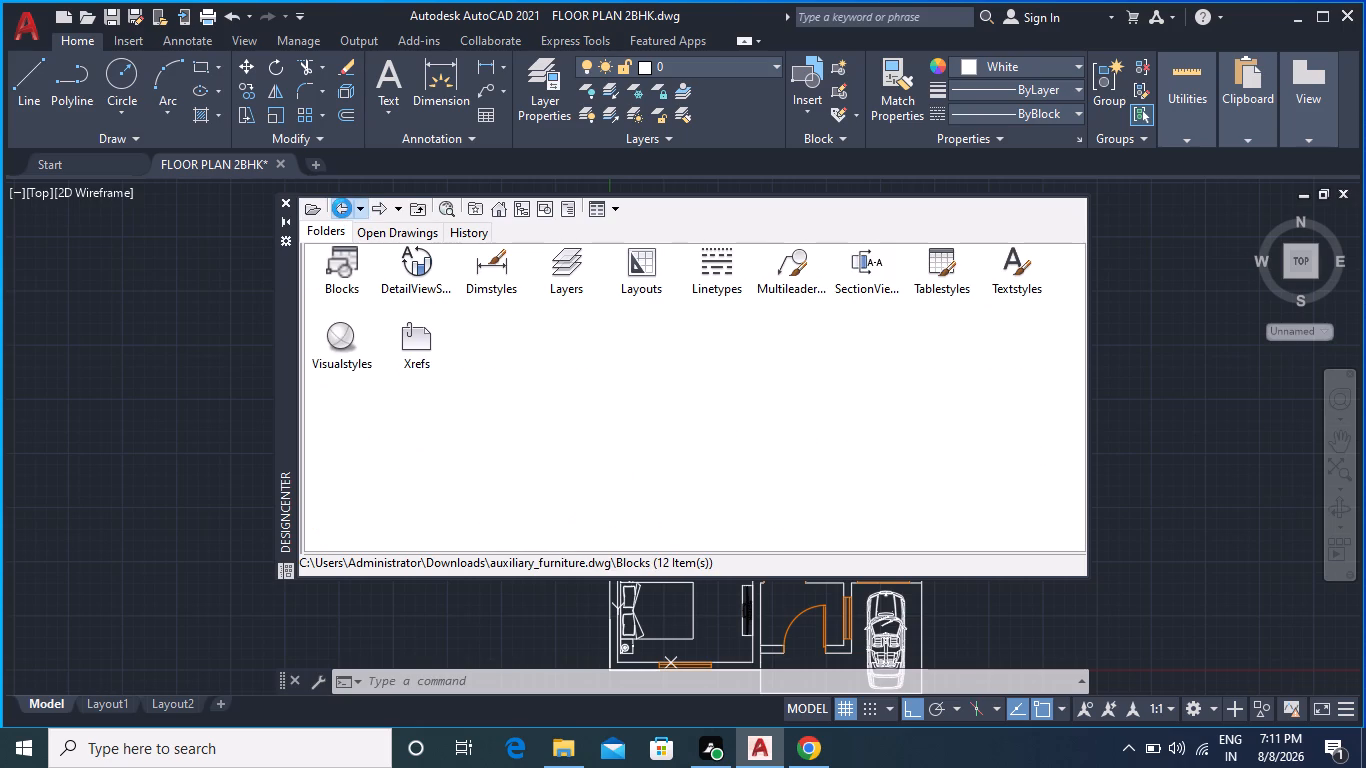
double_click(342, 208)
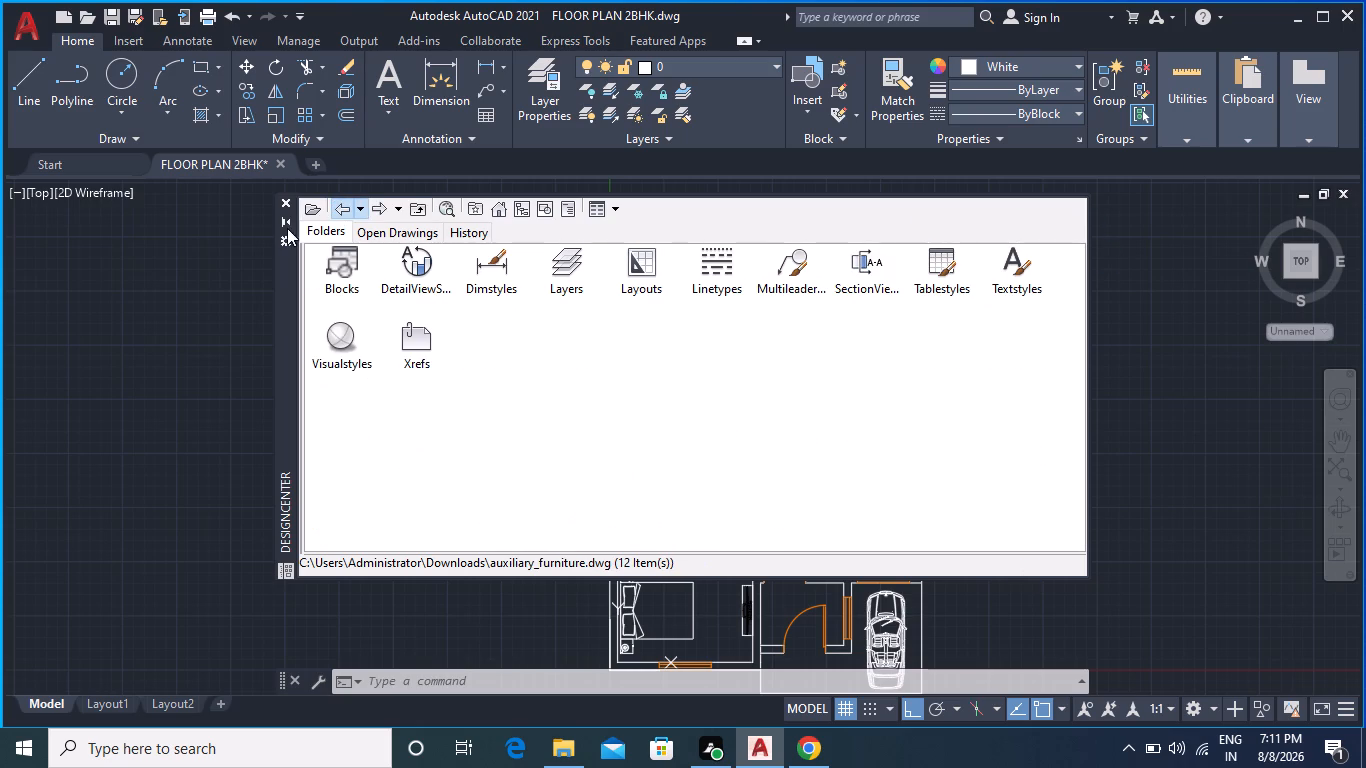
click(286, 201)
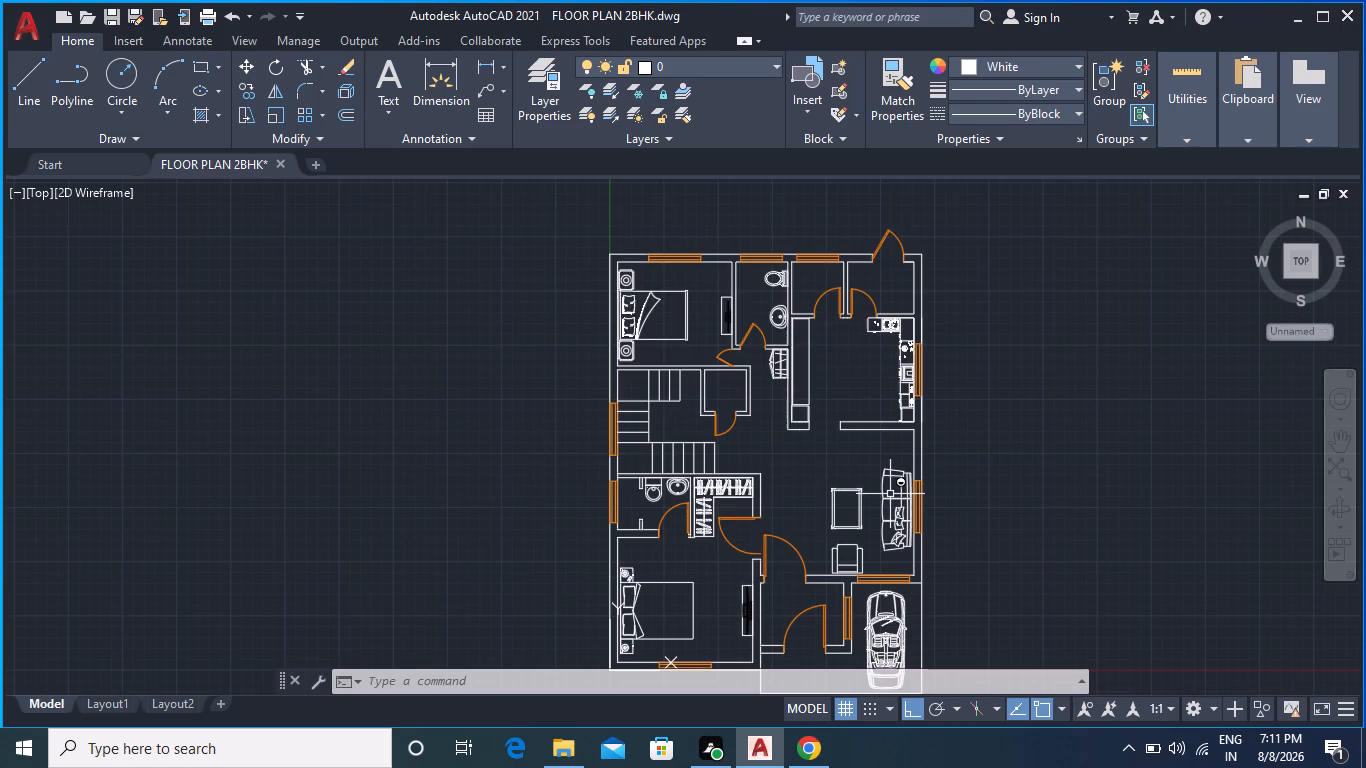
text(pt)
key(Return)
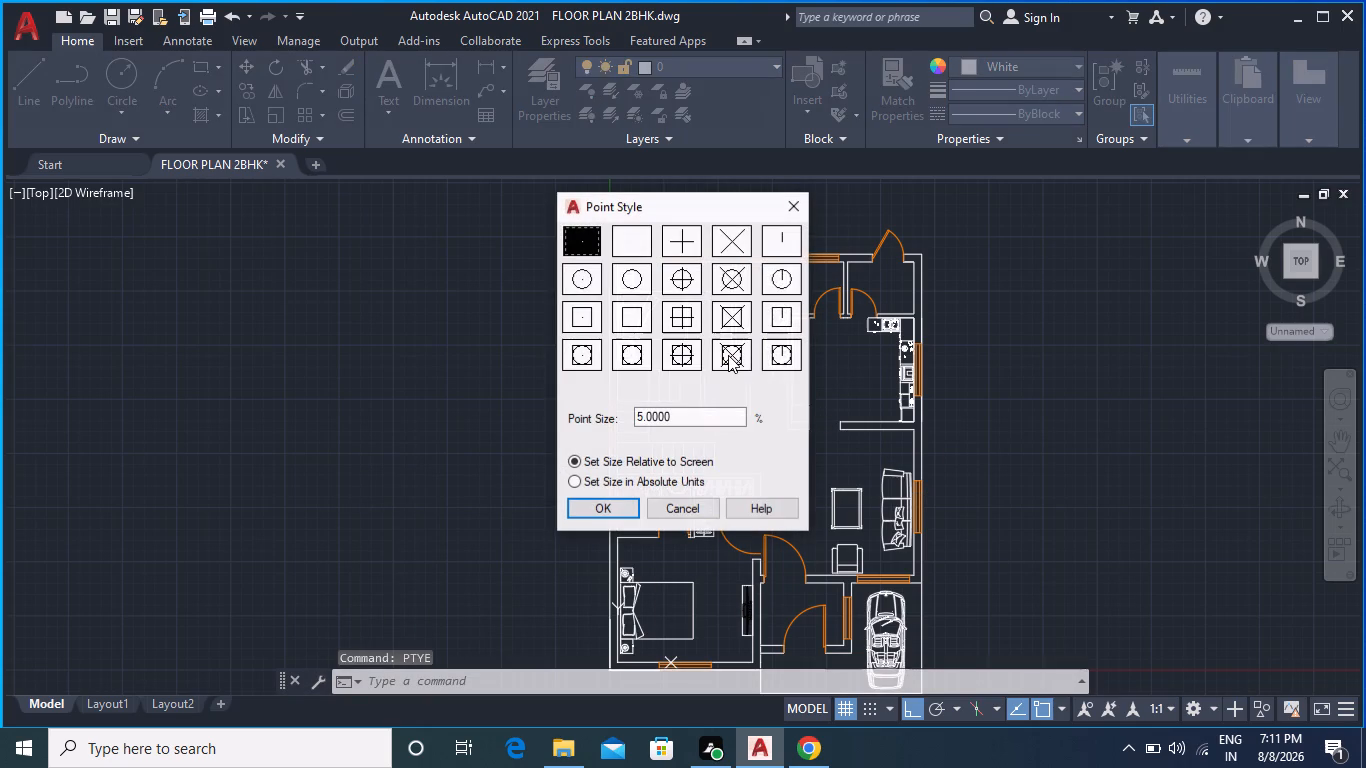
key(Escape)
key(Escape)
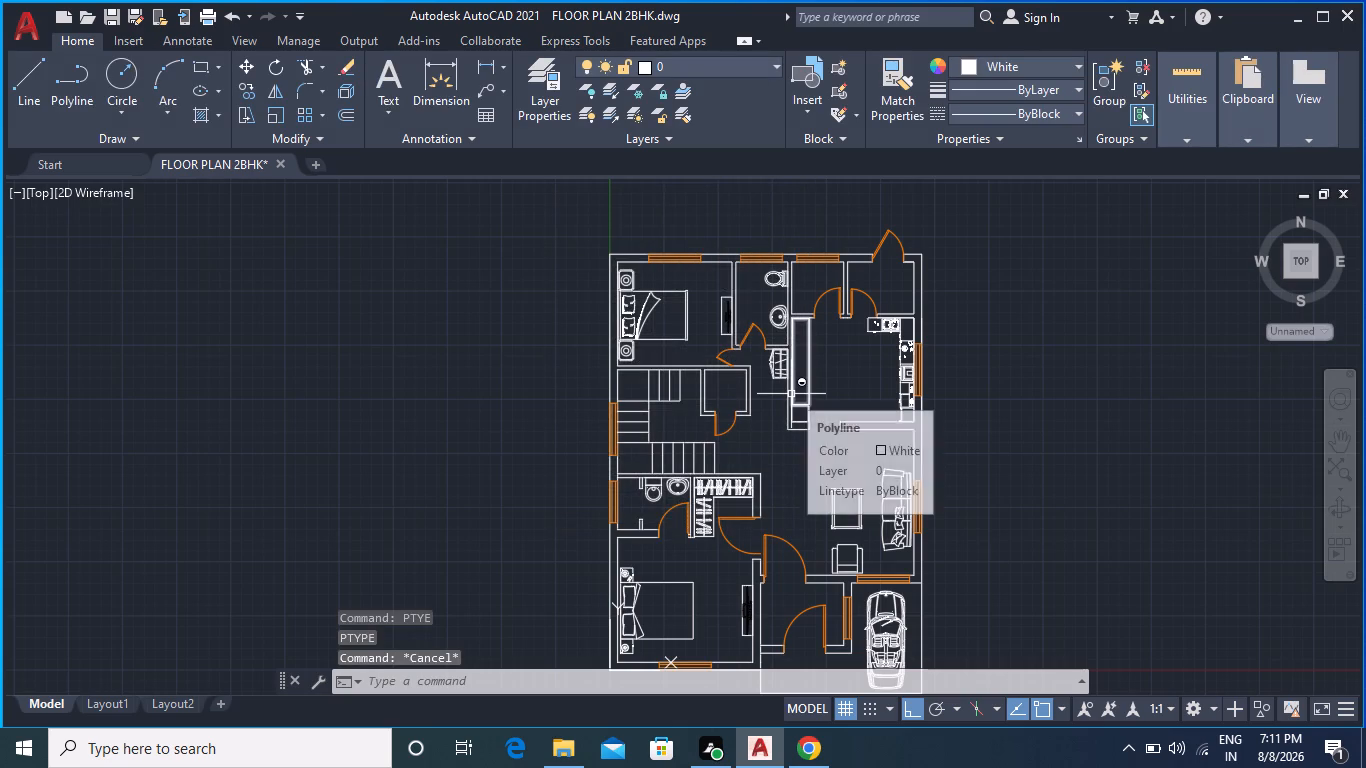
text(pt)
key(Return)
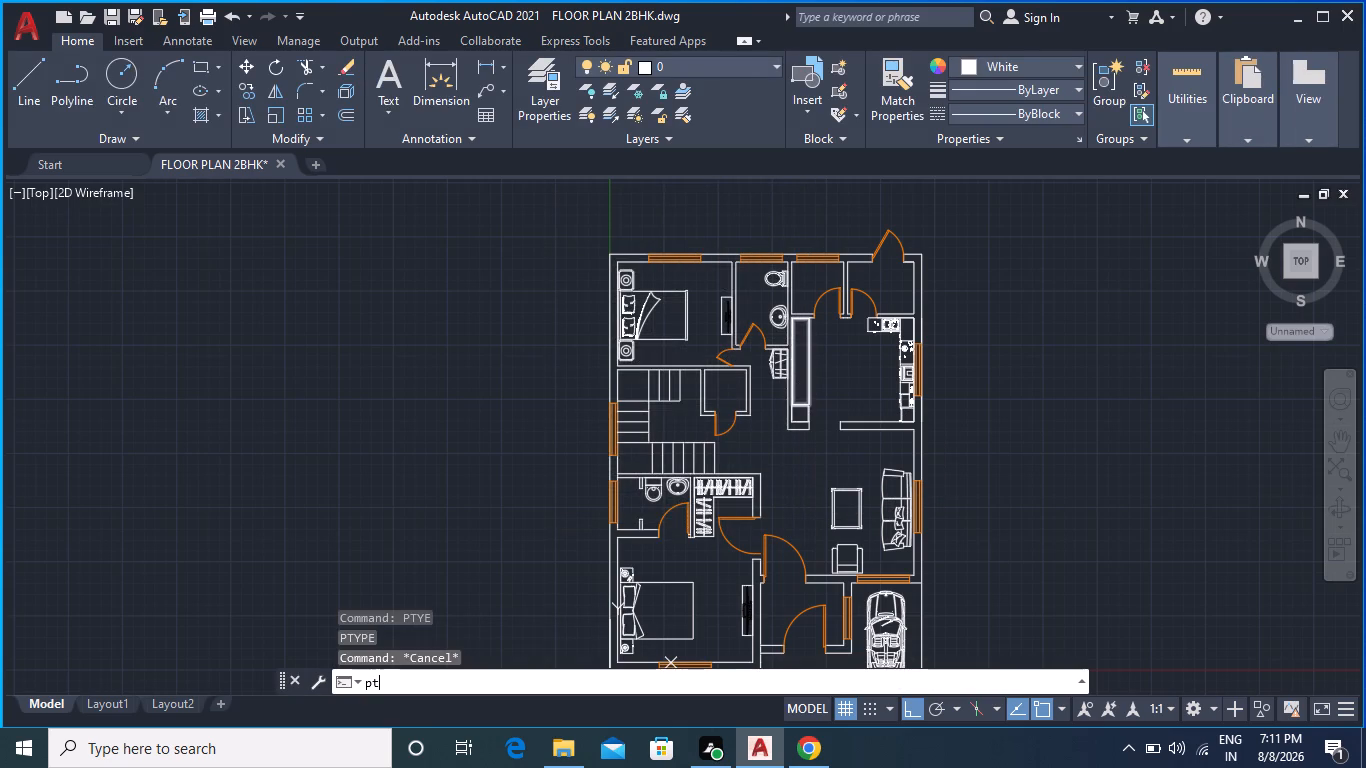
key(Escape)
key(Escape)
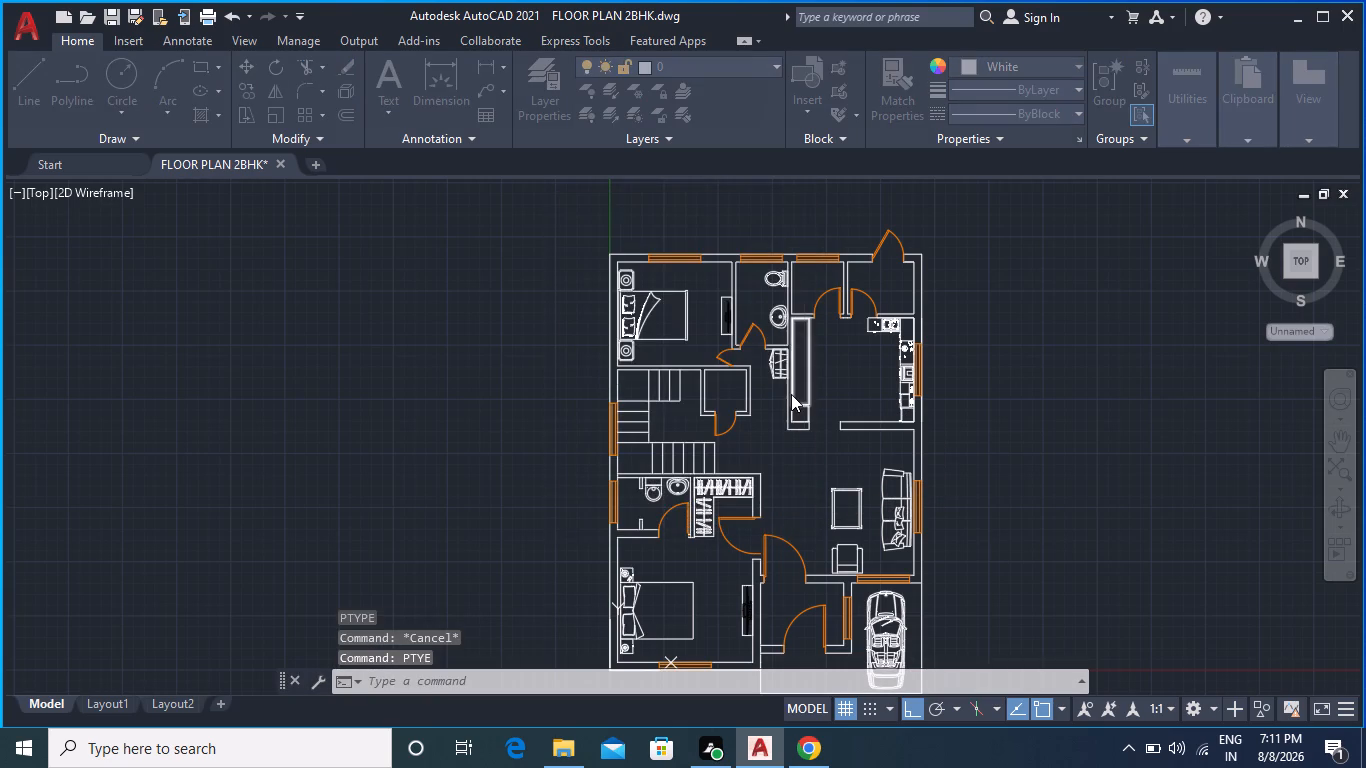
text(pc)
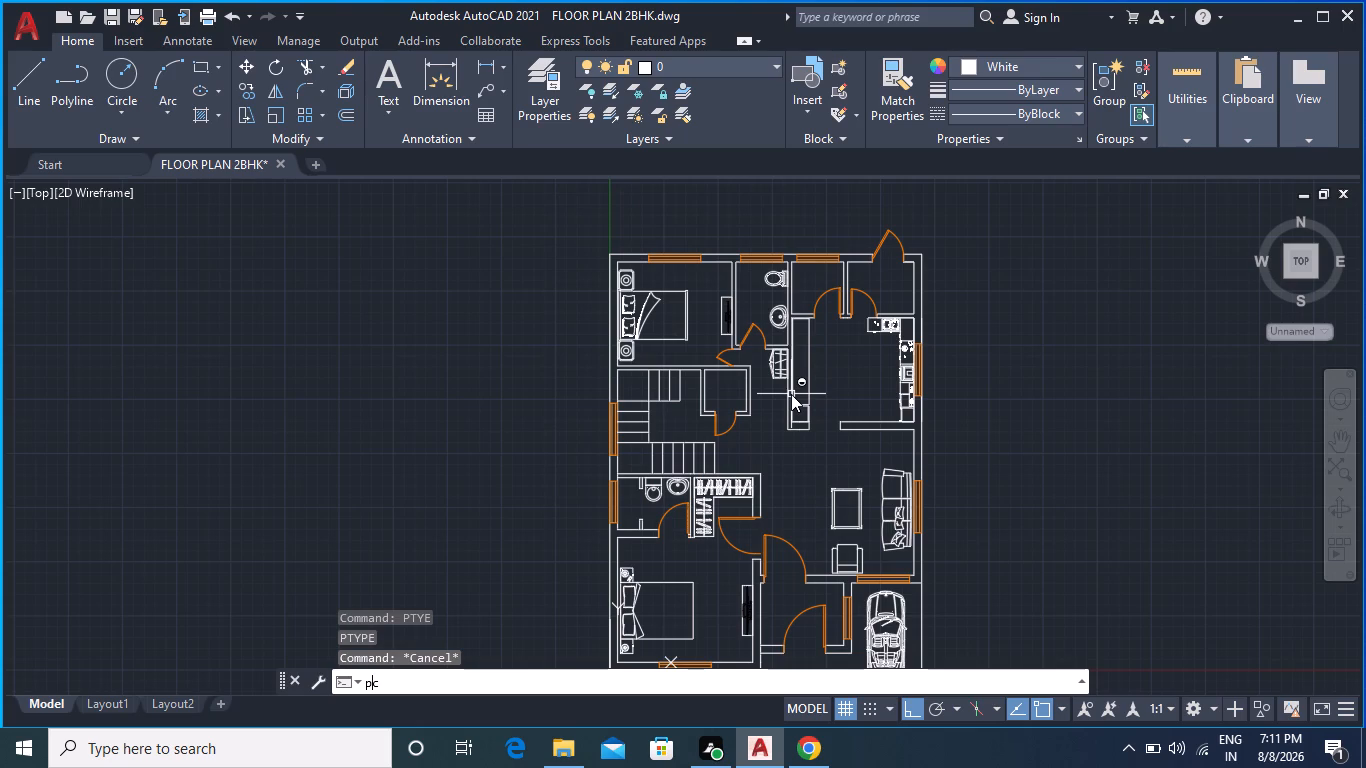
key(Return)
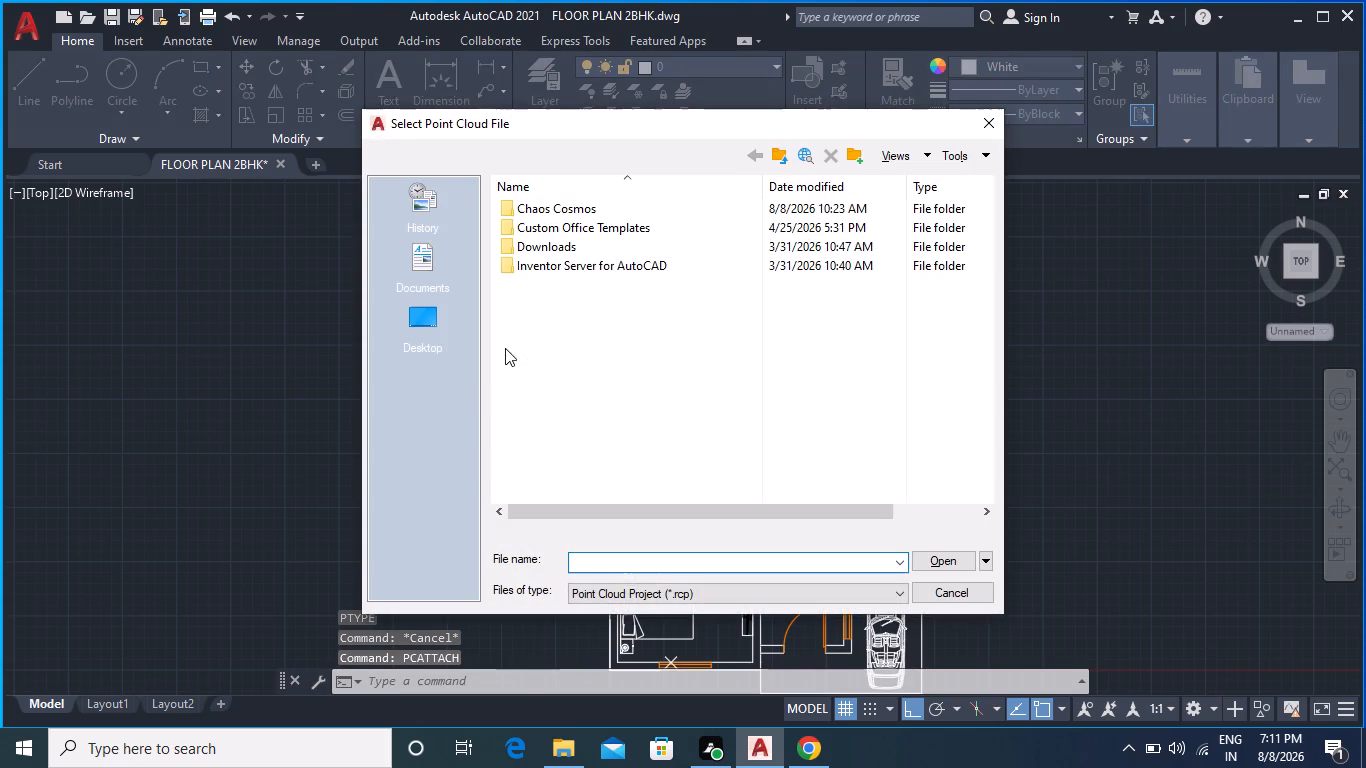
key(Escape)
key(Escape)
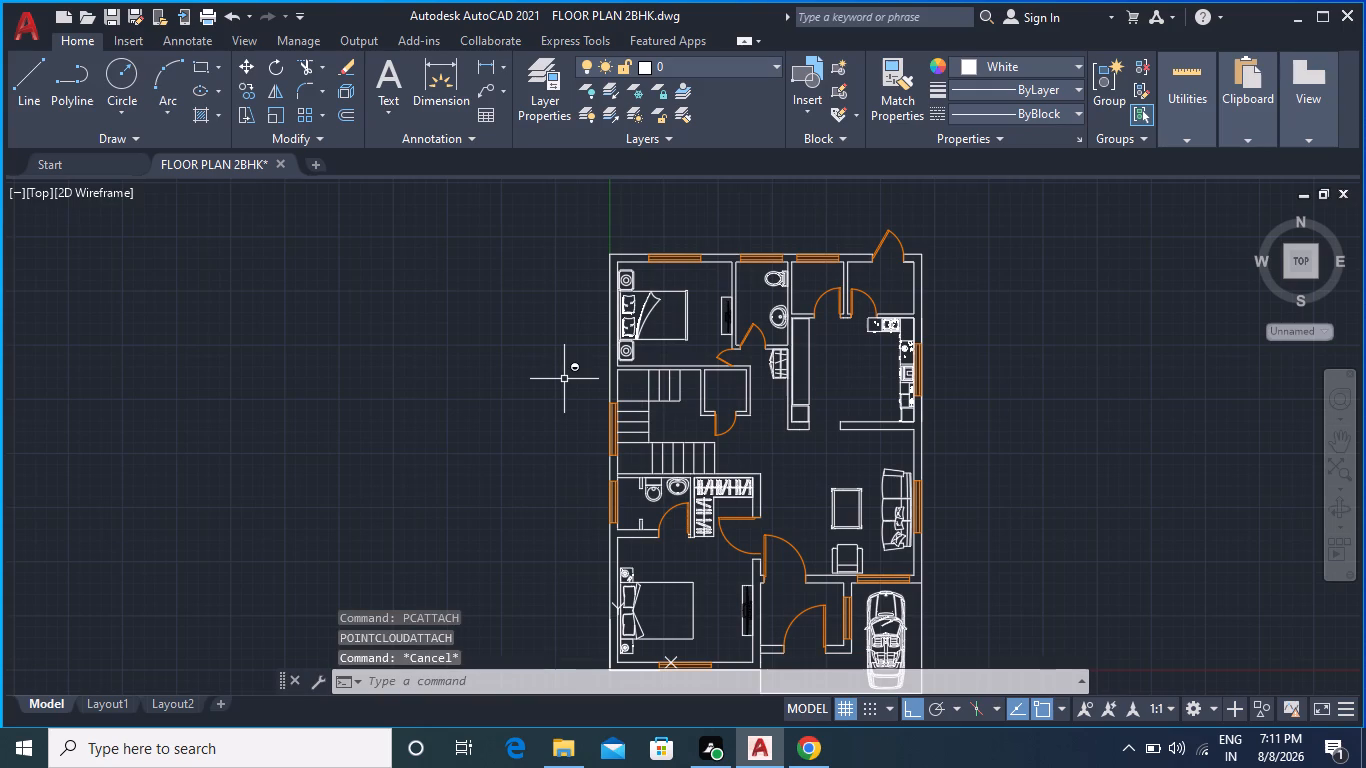
Open the Tool Palettes and look through the auxiliary furniture palette for a block to use in the floor plan.
key(t)
key(p)
key(Return)
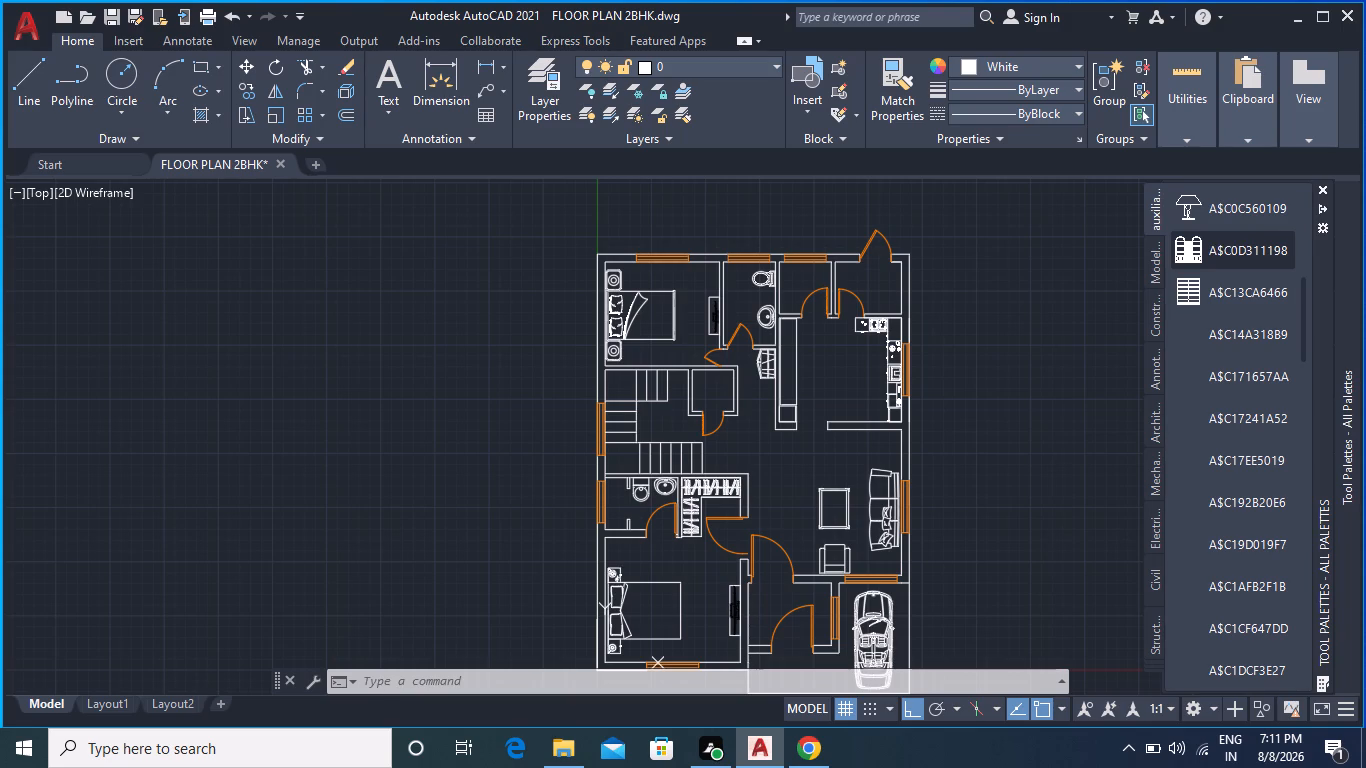
scroll(1161, 234, up, 3)
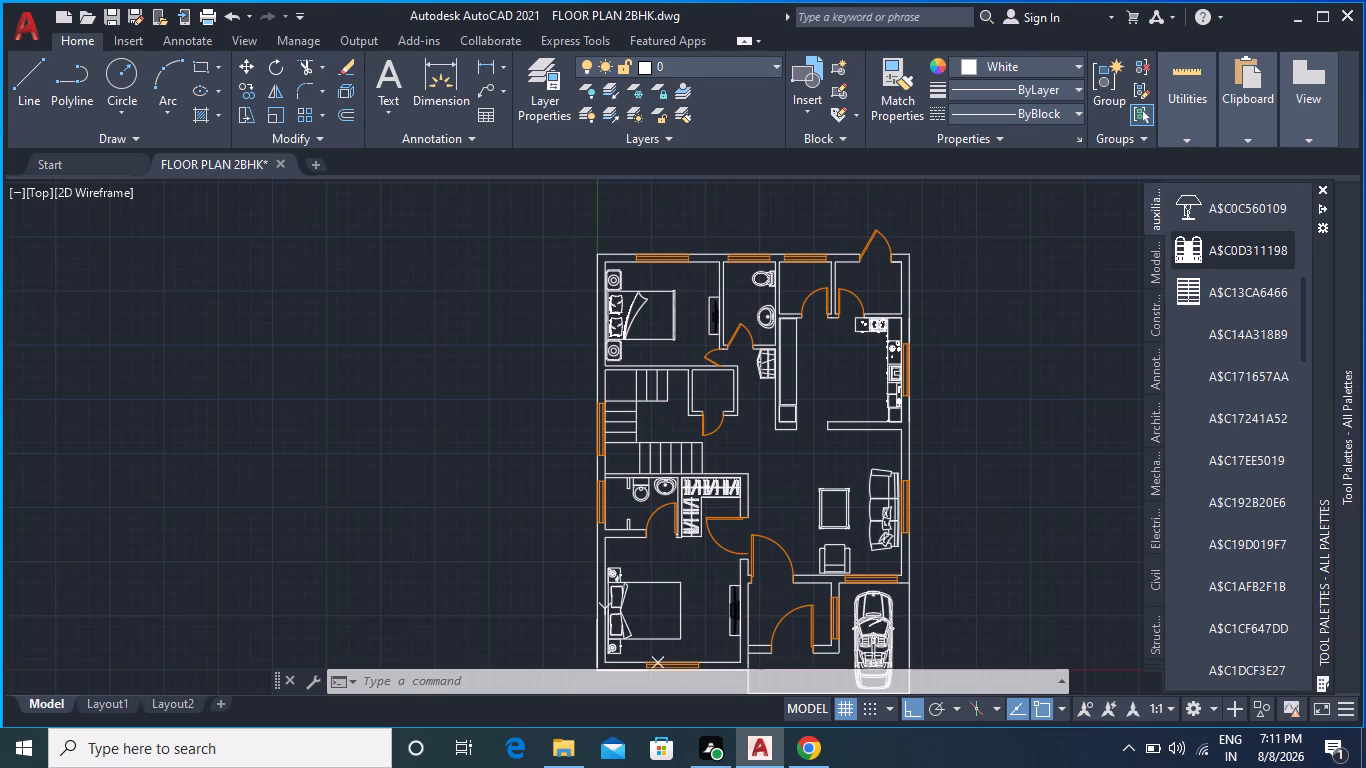
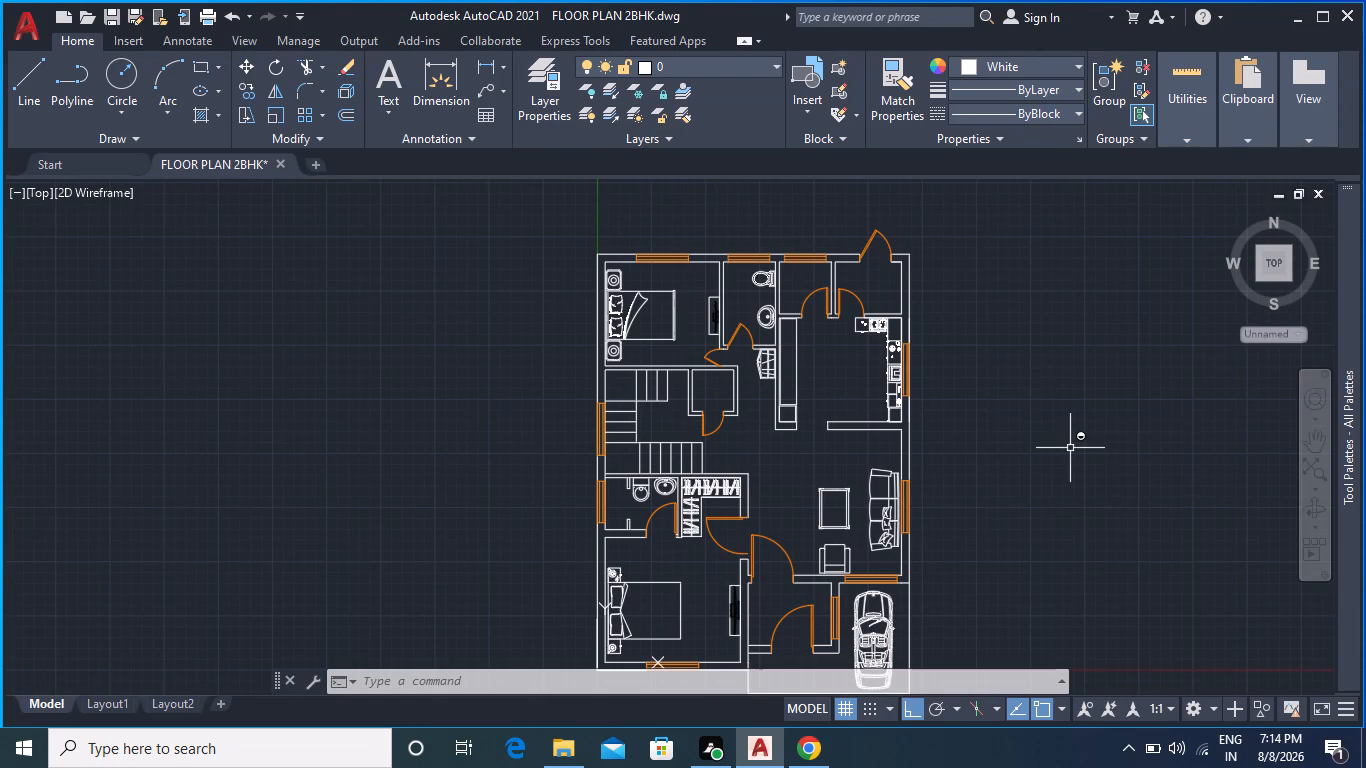
Inspect the furniture placement in the living room, lower bedroom and car porch, and review the whole floor plan.
middle_drag(1070, 448, 1012, 322)
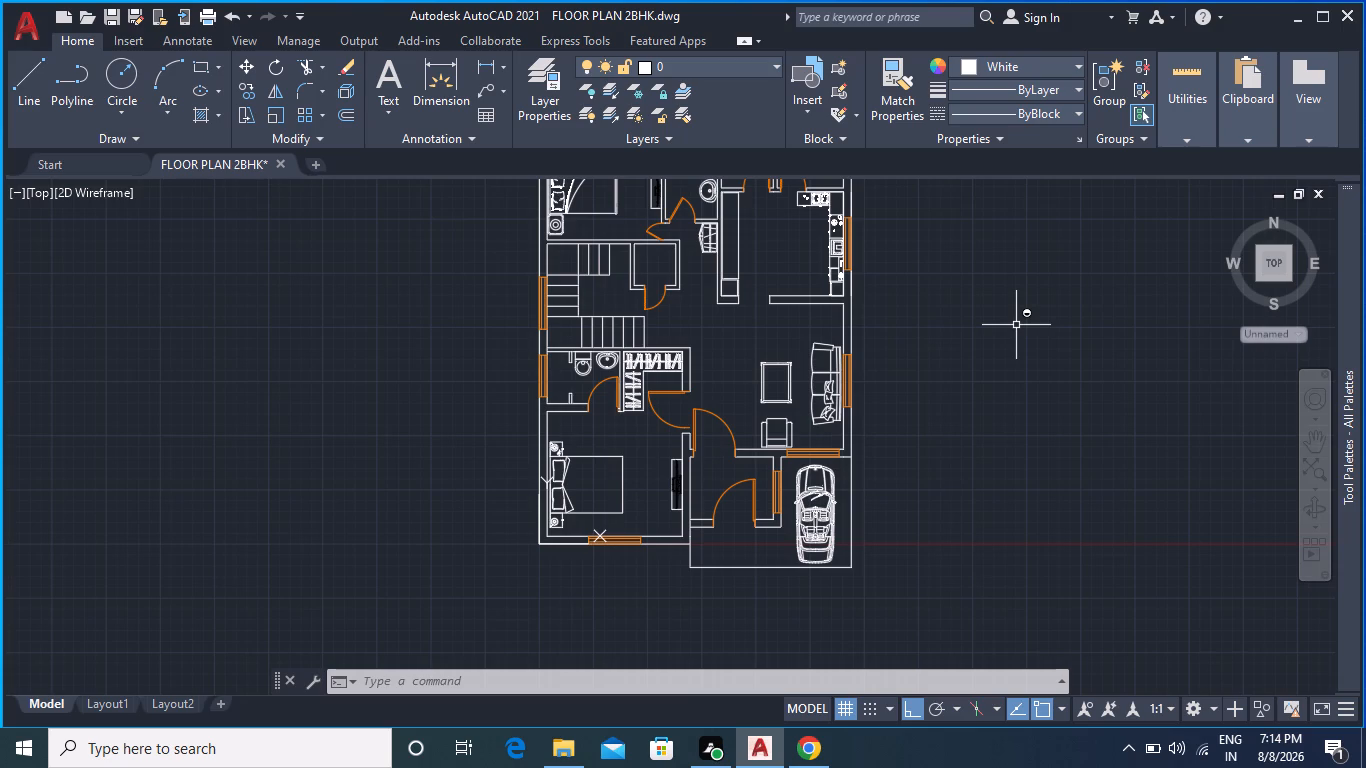
scroll(899, 369, up, 2)
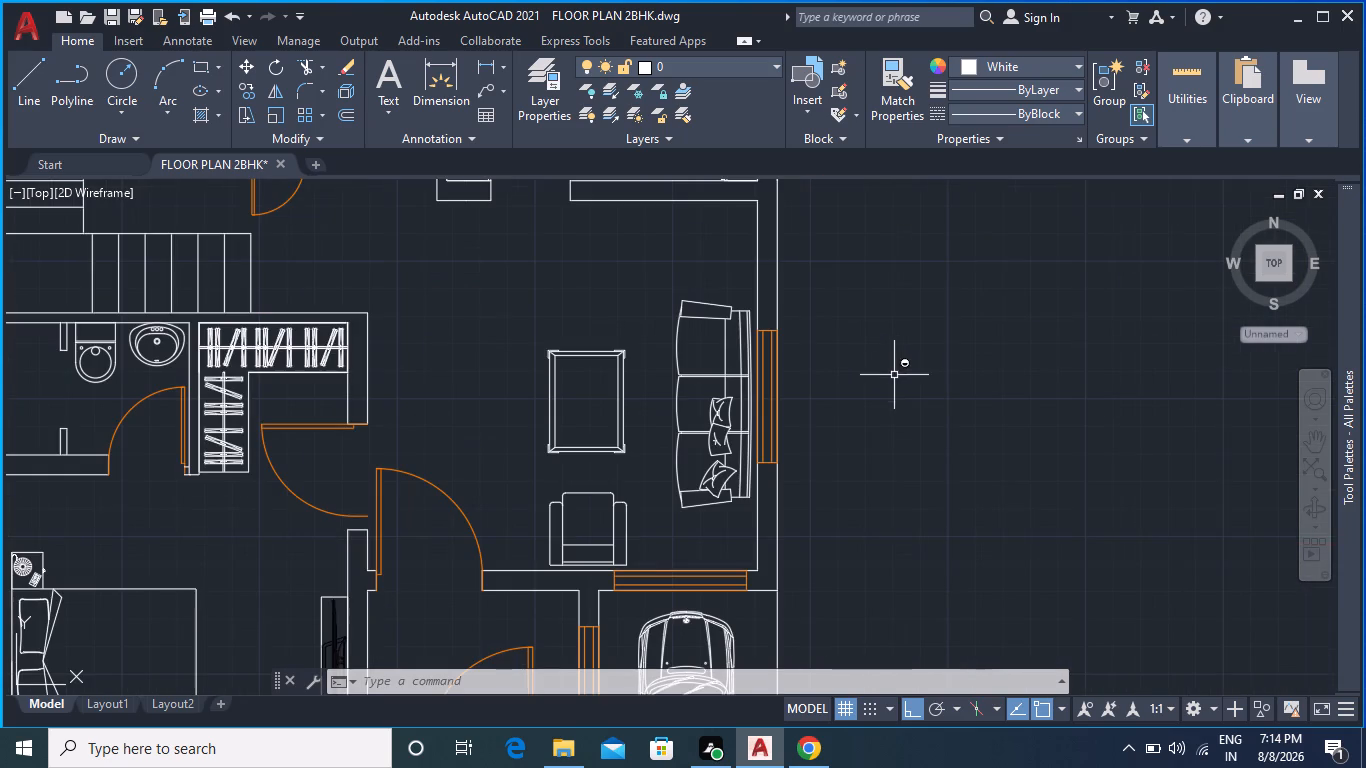
middle_drag(892, 377, 968, 303)
scroll(962, 313, down, 2)
scroll(951, 340, up, 1)
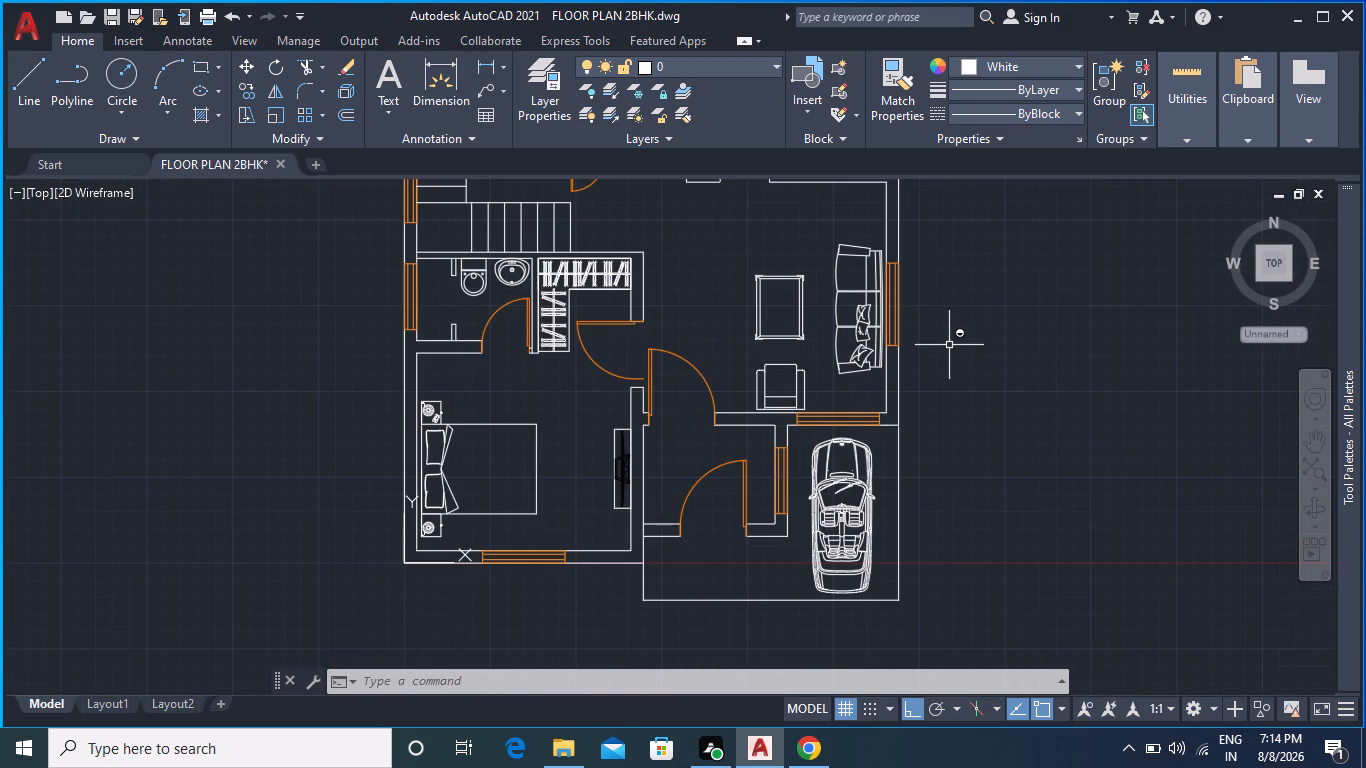
middle_drag(949, 346, 963, 372)
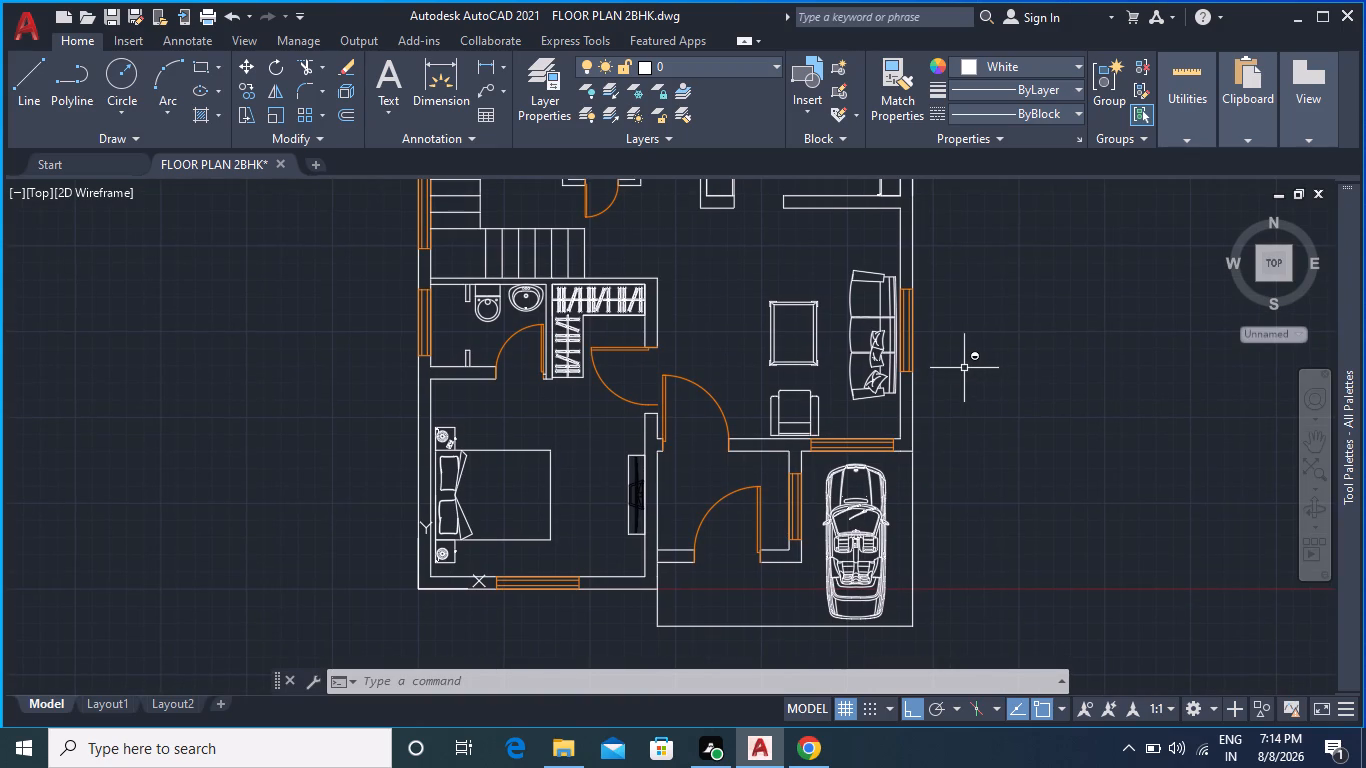
scroll(964, 368, up, 1)
scroll(964, 368, down, 1)
middle_drag(970, 364, 972, 394)
scroll(966, 396, up, 1)
scroll(966, 396, down, 1)
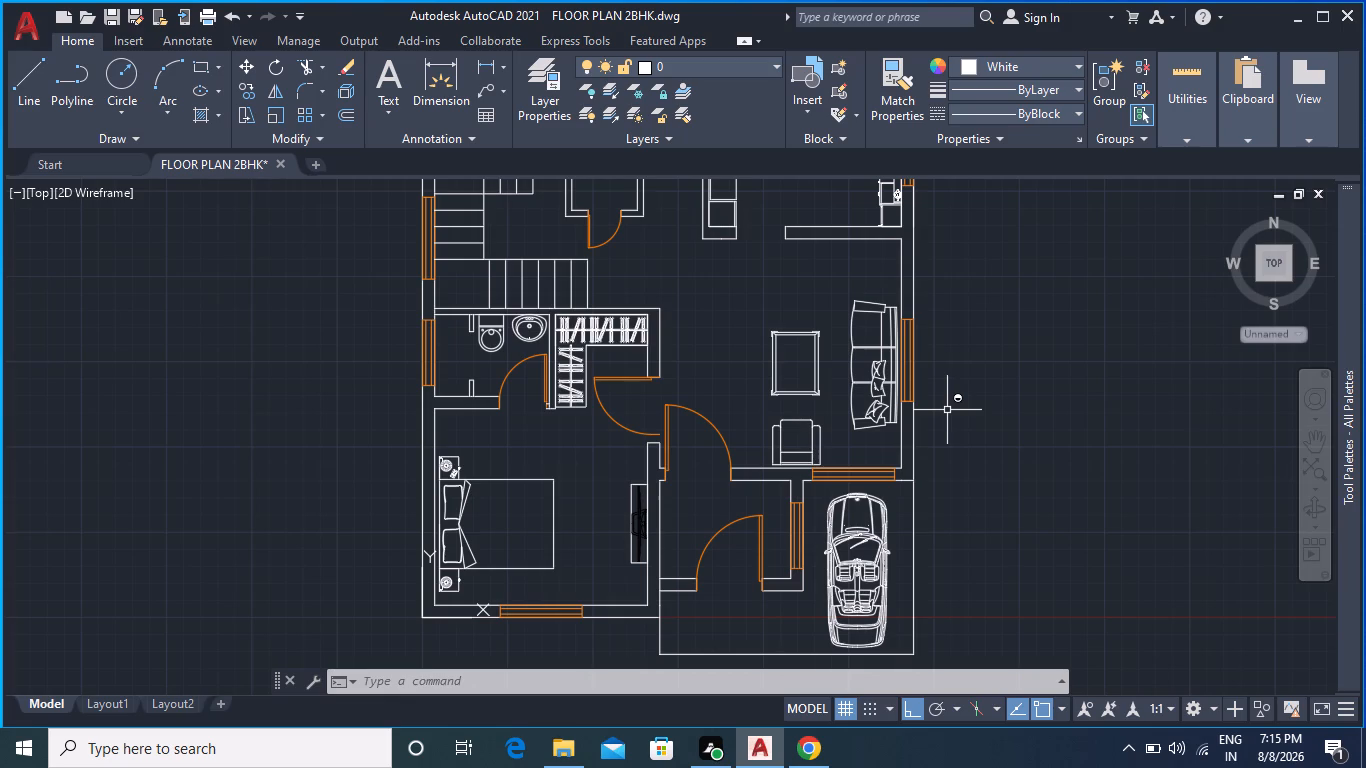
middle_drag(947, 410, 926, 349)
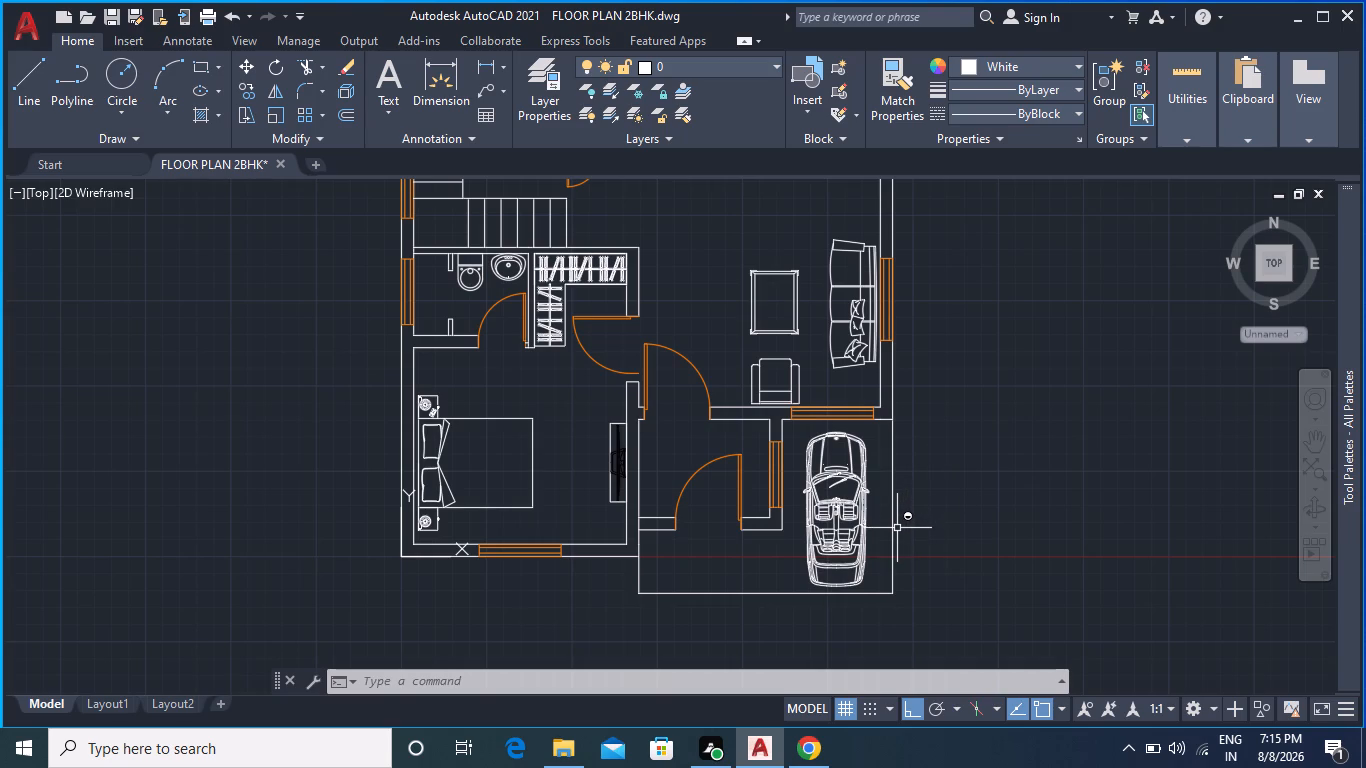
scroll(918, 466, down, 1)
middle_drag(942, 413, 924, 592)
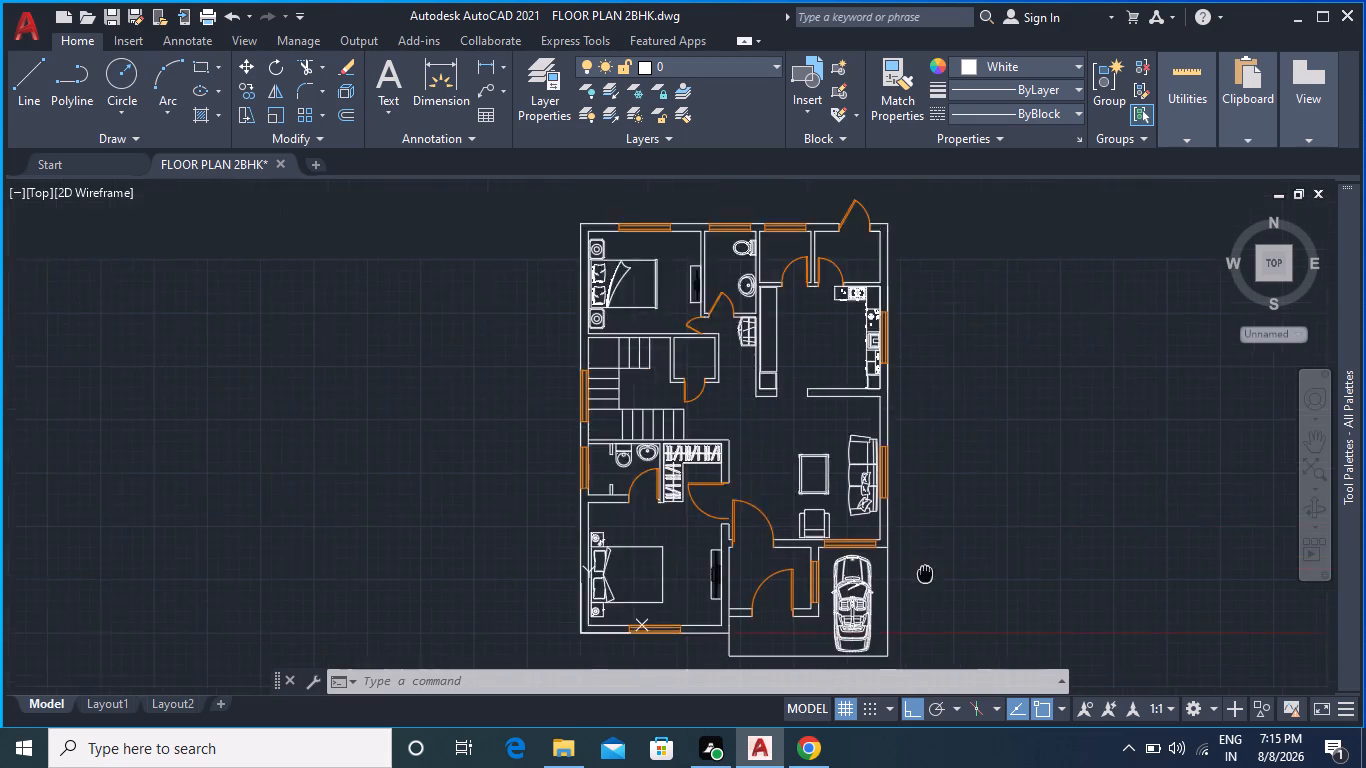
middle_drag(924, 592, 923, 596)
middle_drag(917, 510, 924, 412)
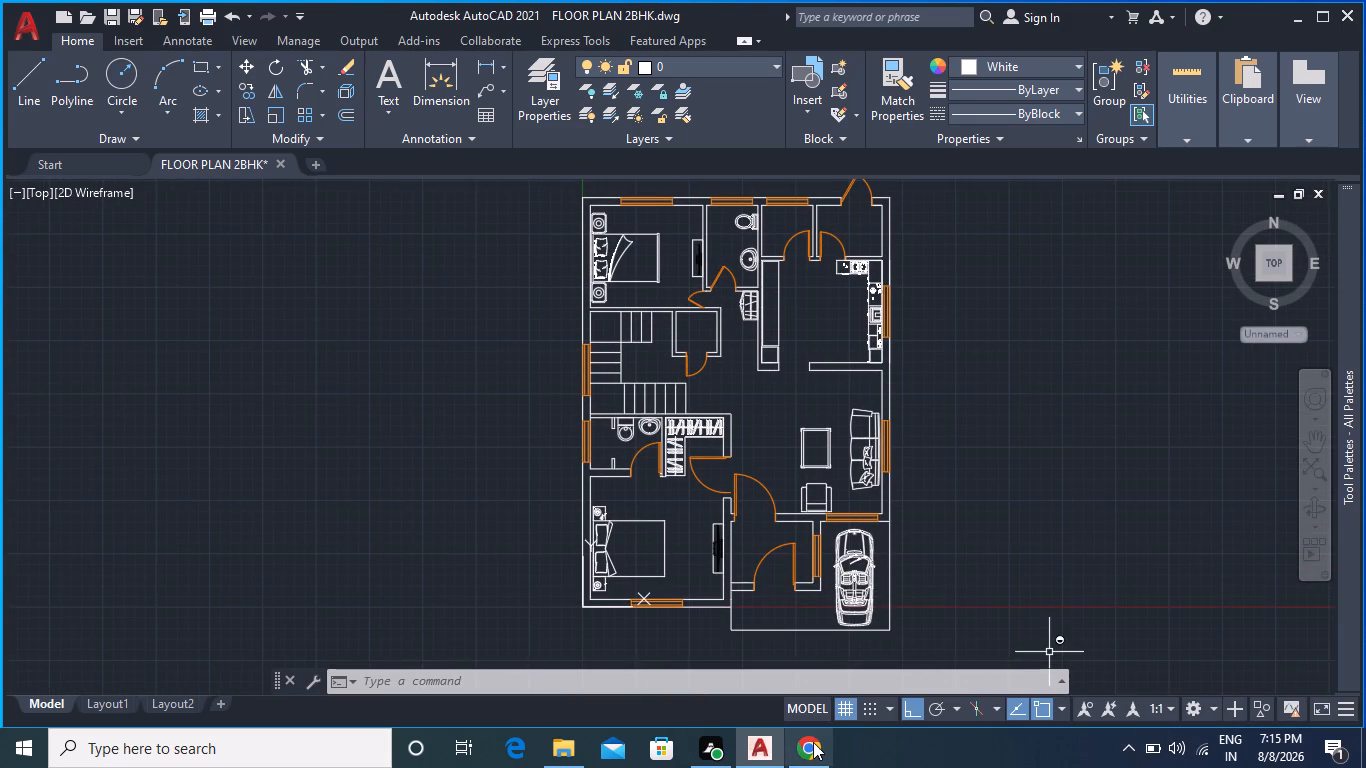
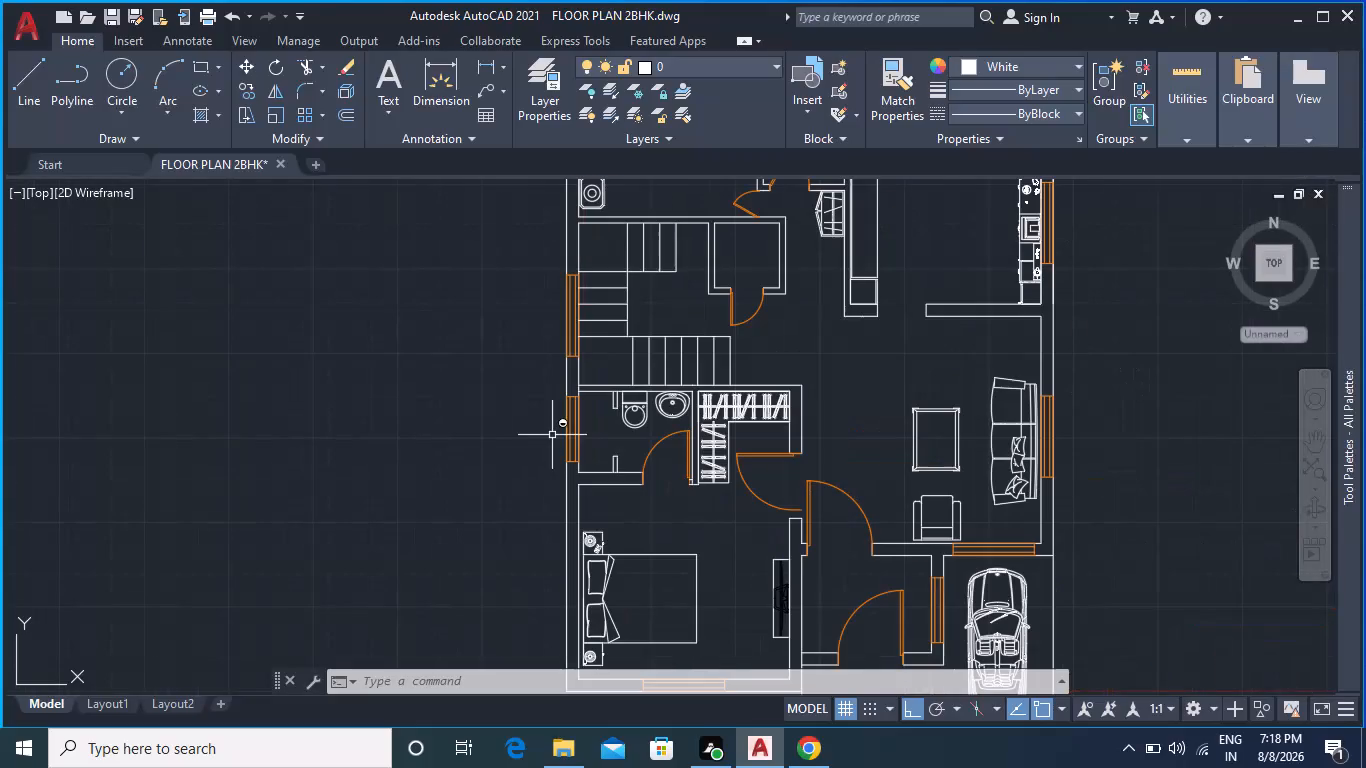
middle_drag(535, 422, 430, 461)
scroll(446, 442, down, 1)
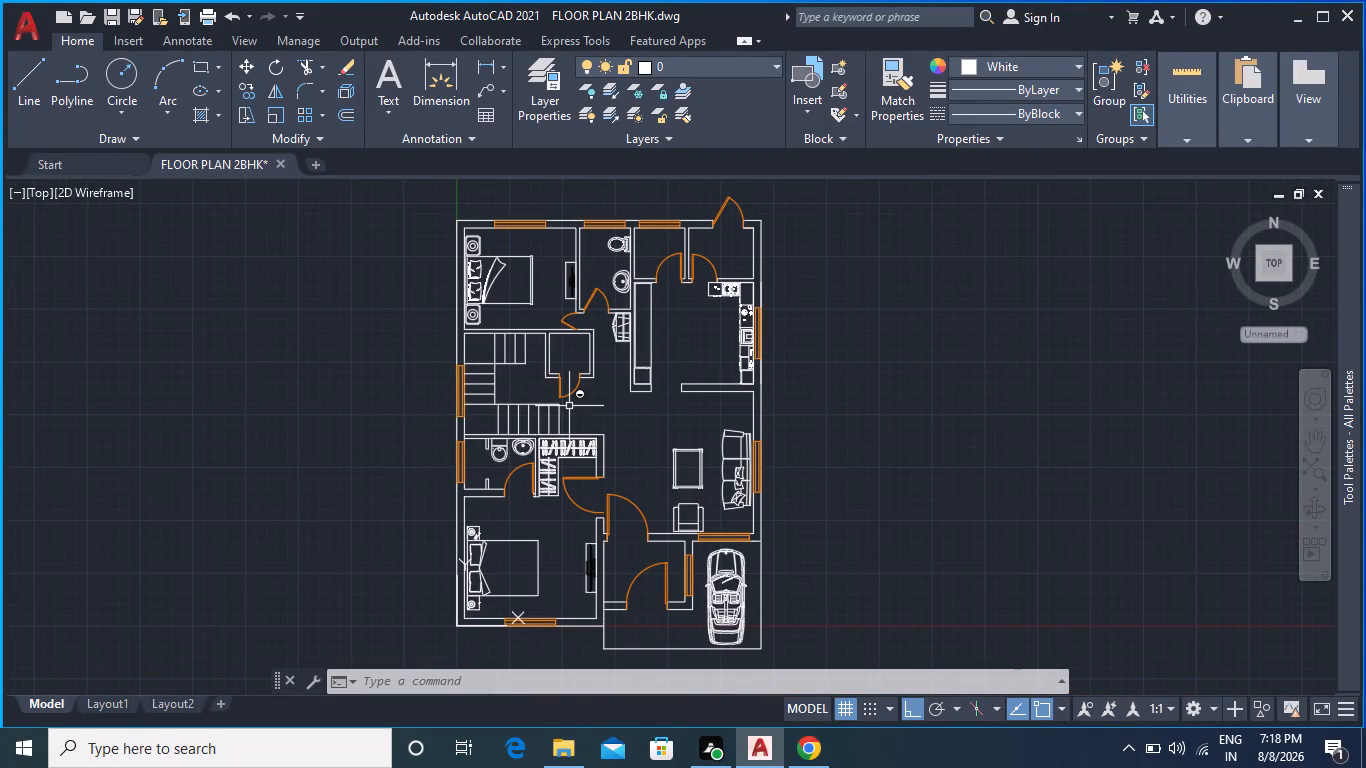
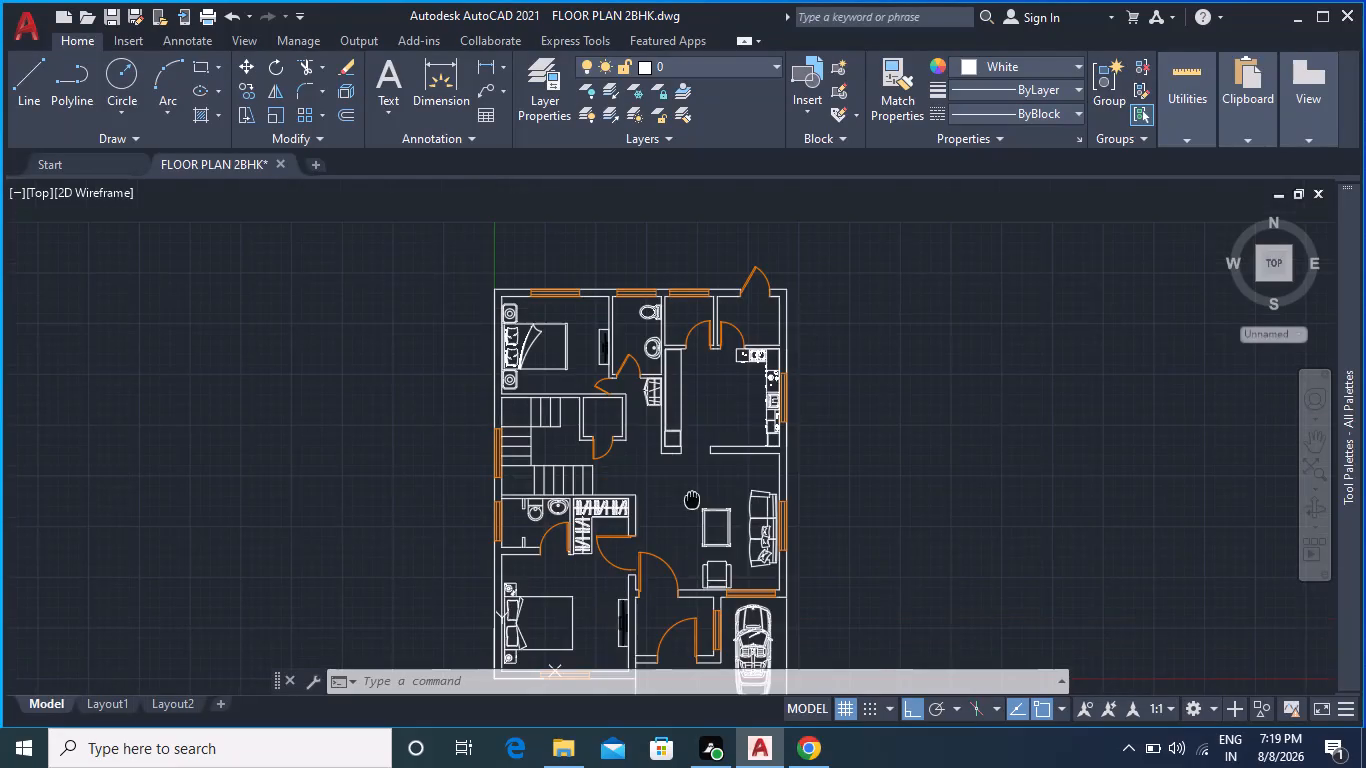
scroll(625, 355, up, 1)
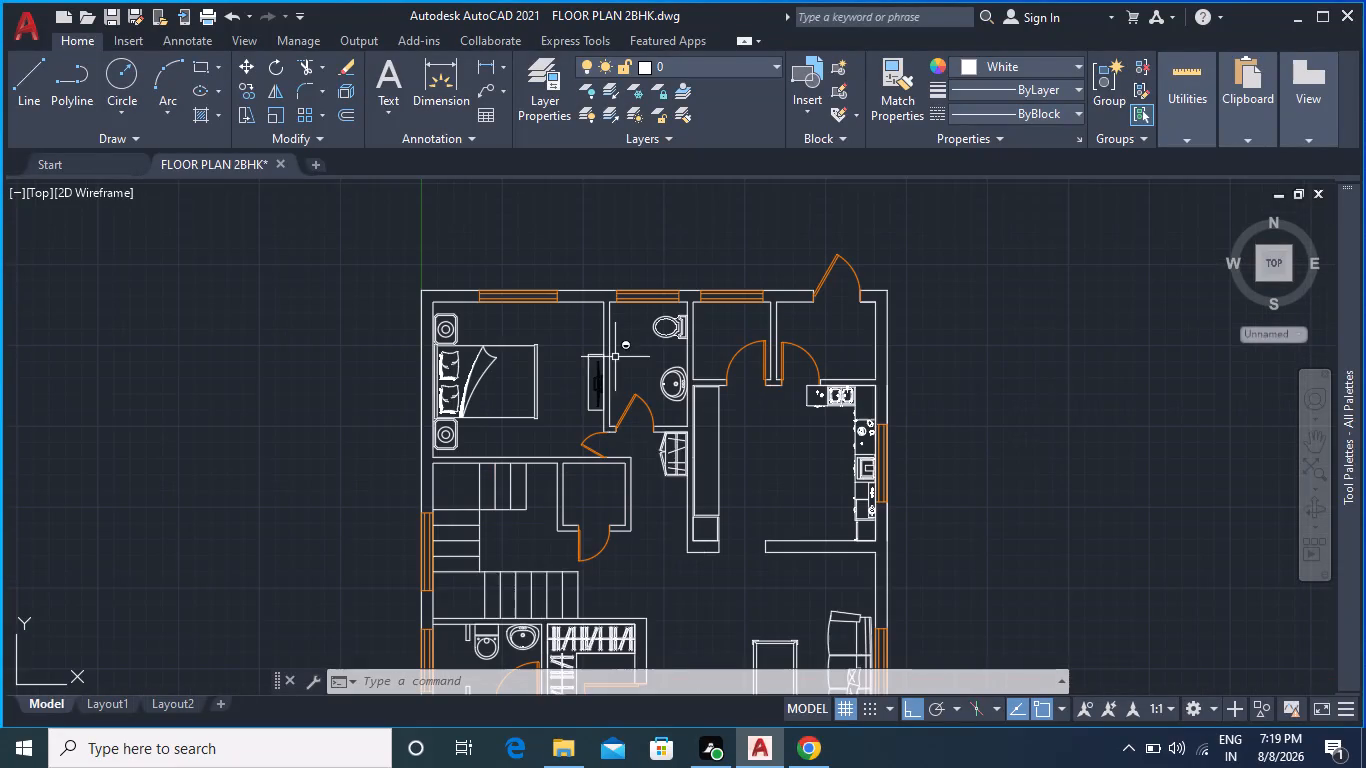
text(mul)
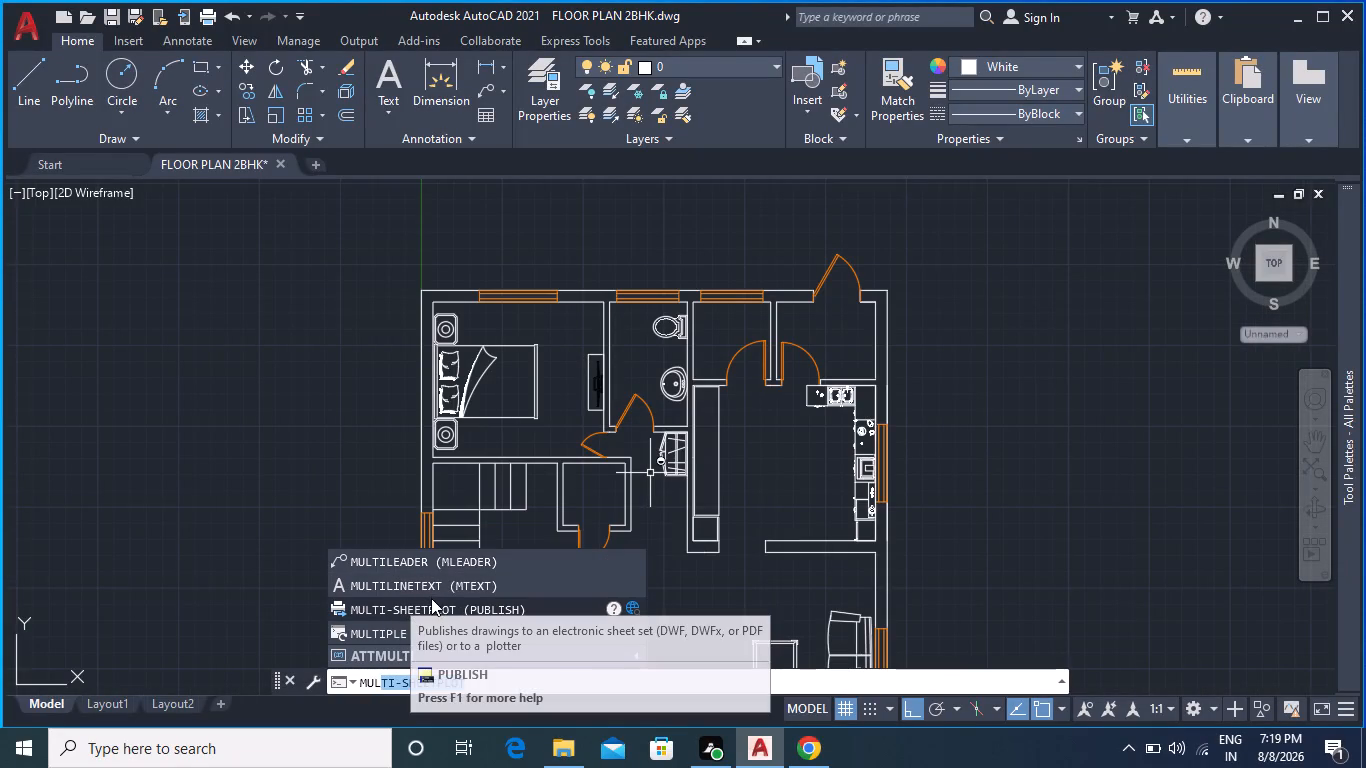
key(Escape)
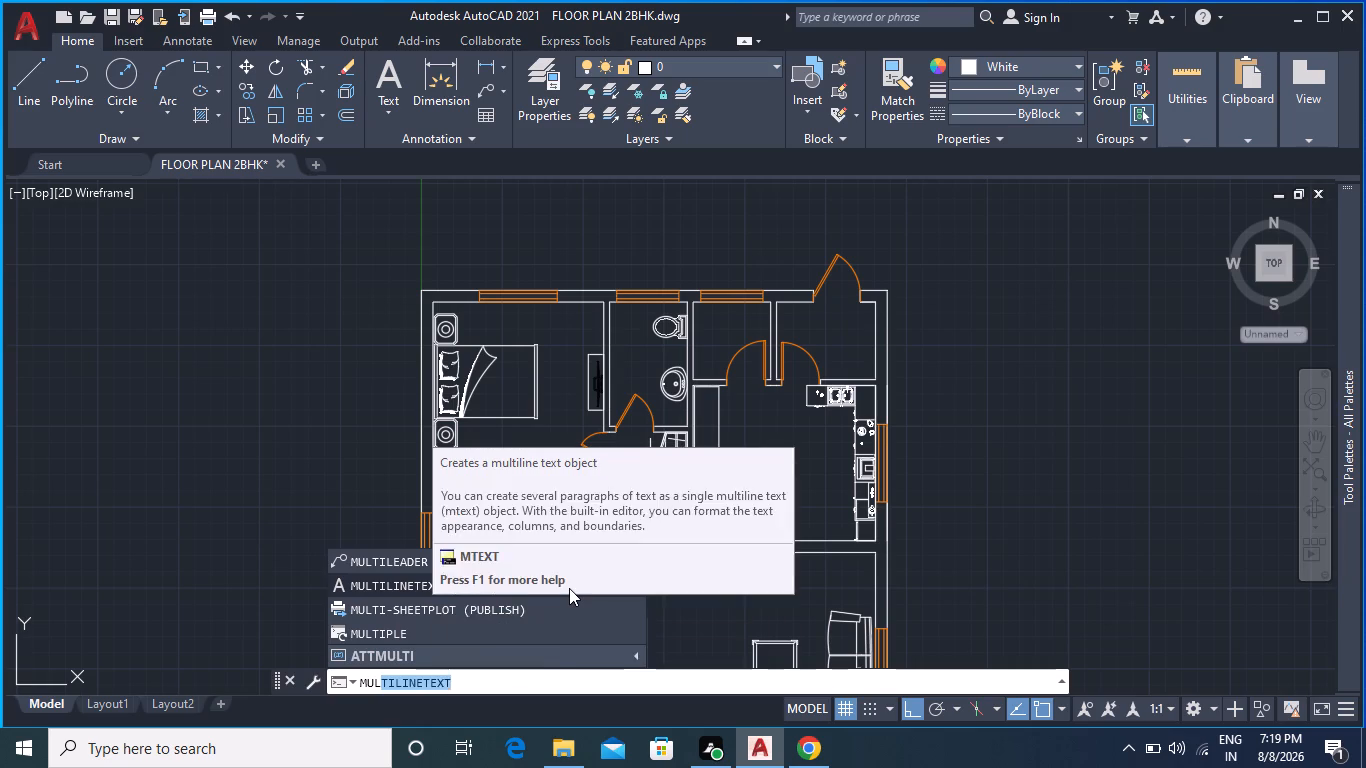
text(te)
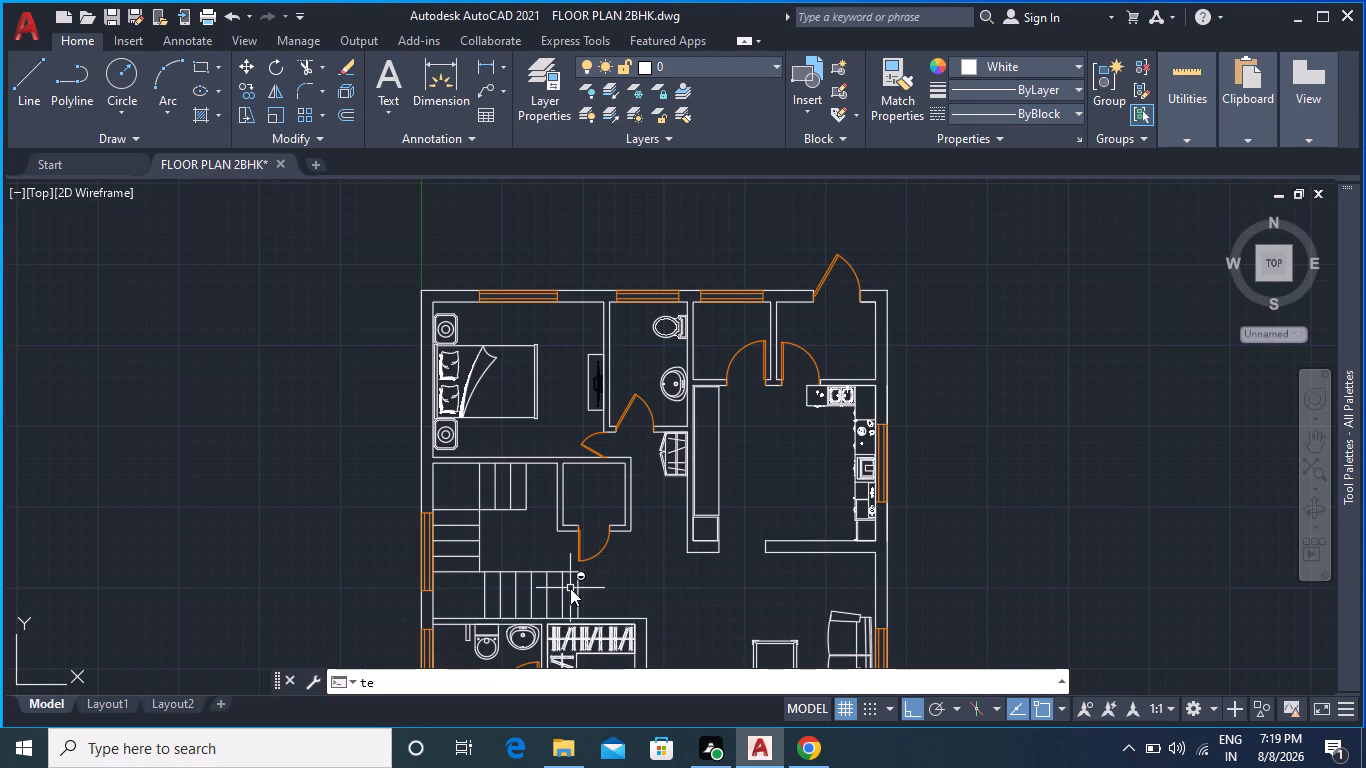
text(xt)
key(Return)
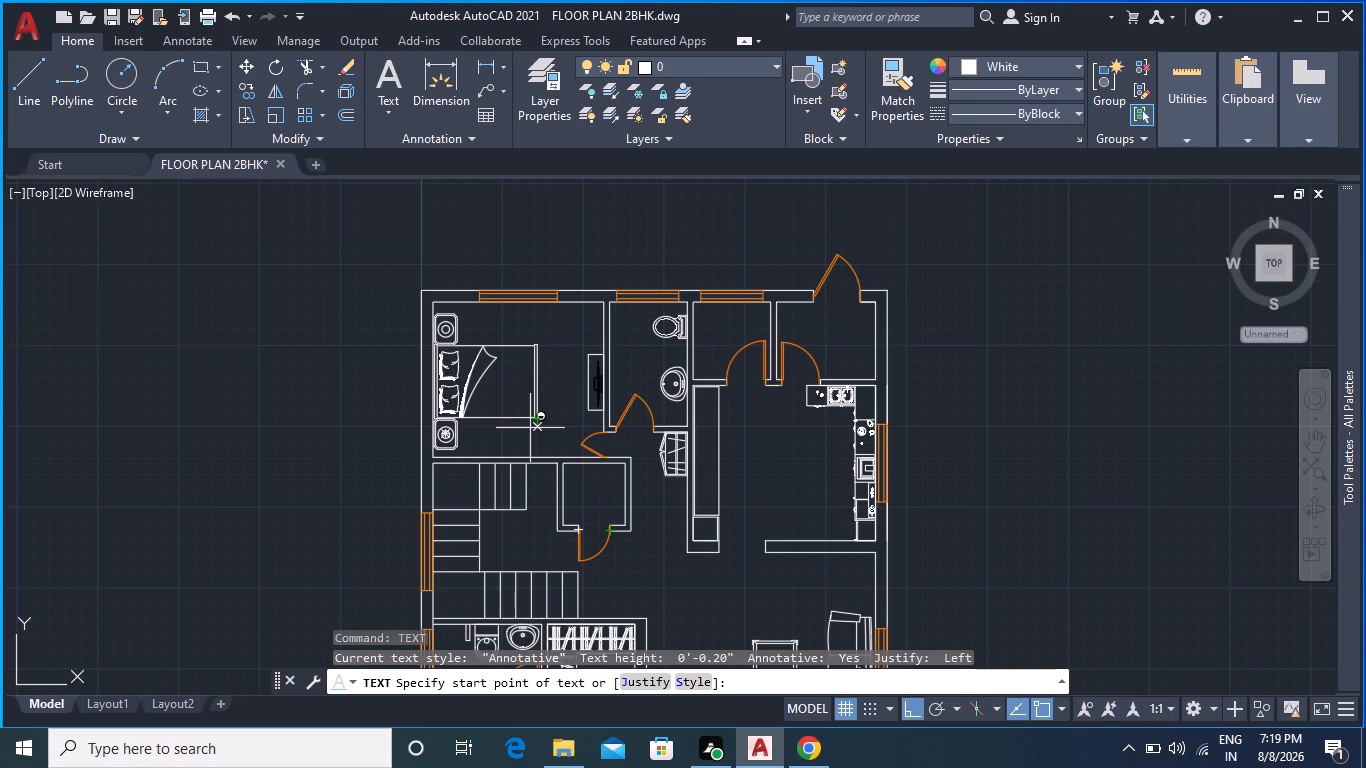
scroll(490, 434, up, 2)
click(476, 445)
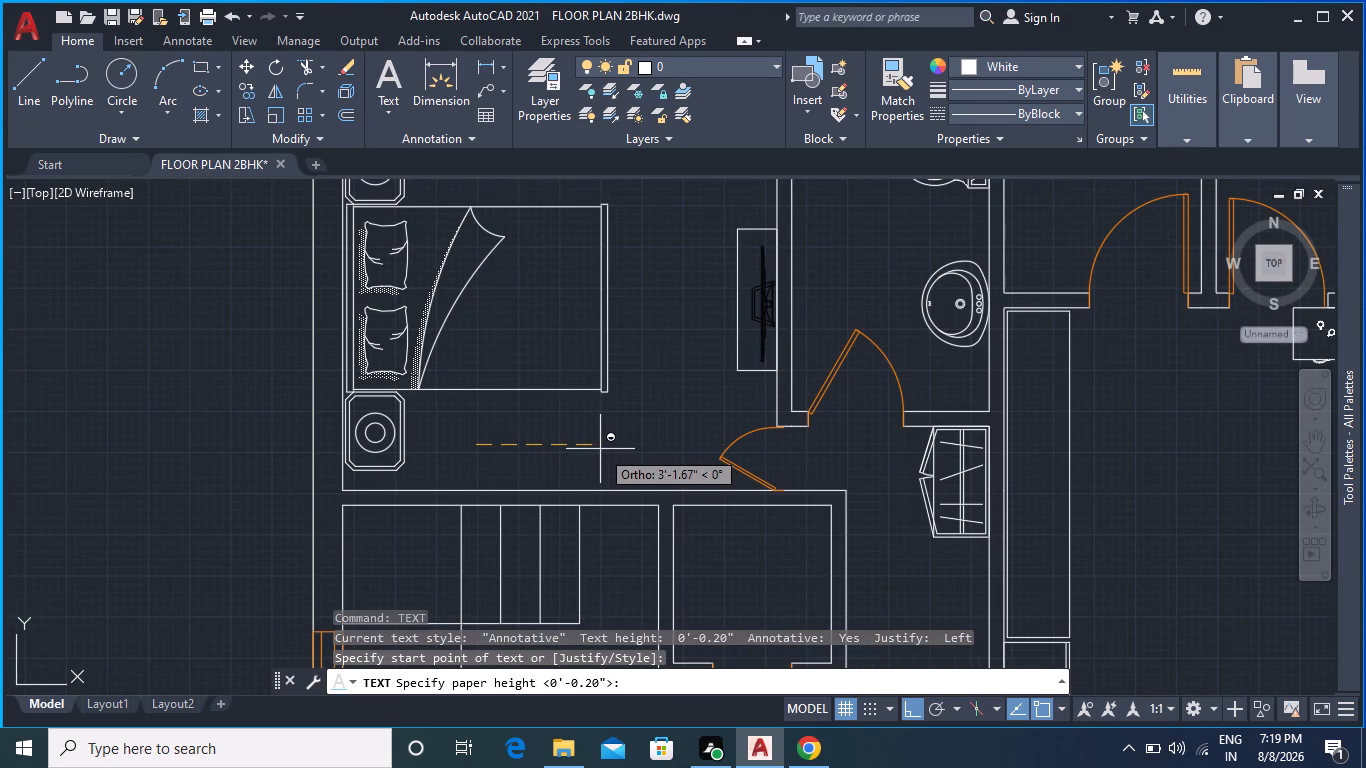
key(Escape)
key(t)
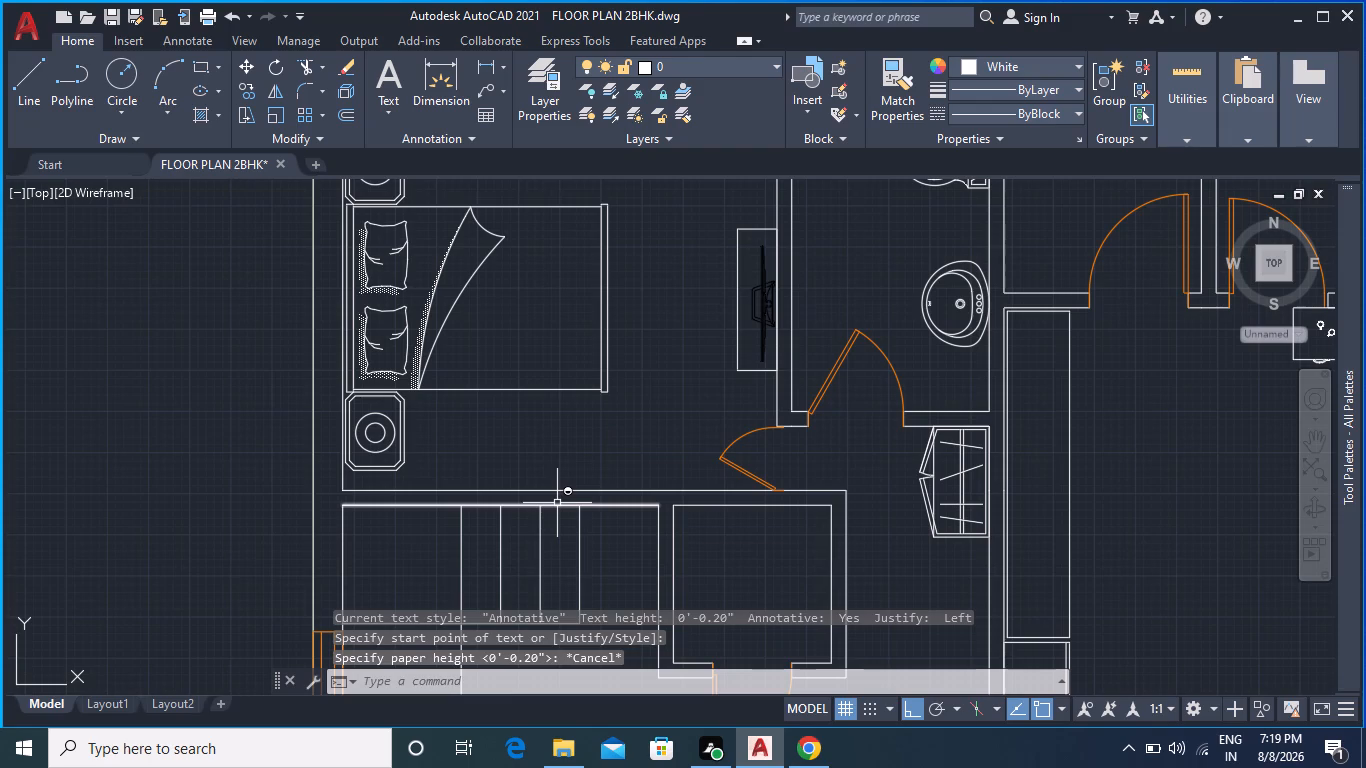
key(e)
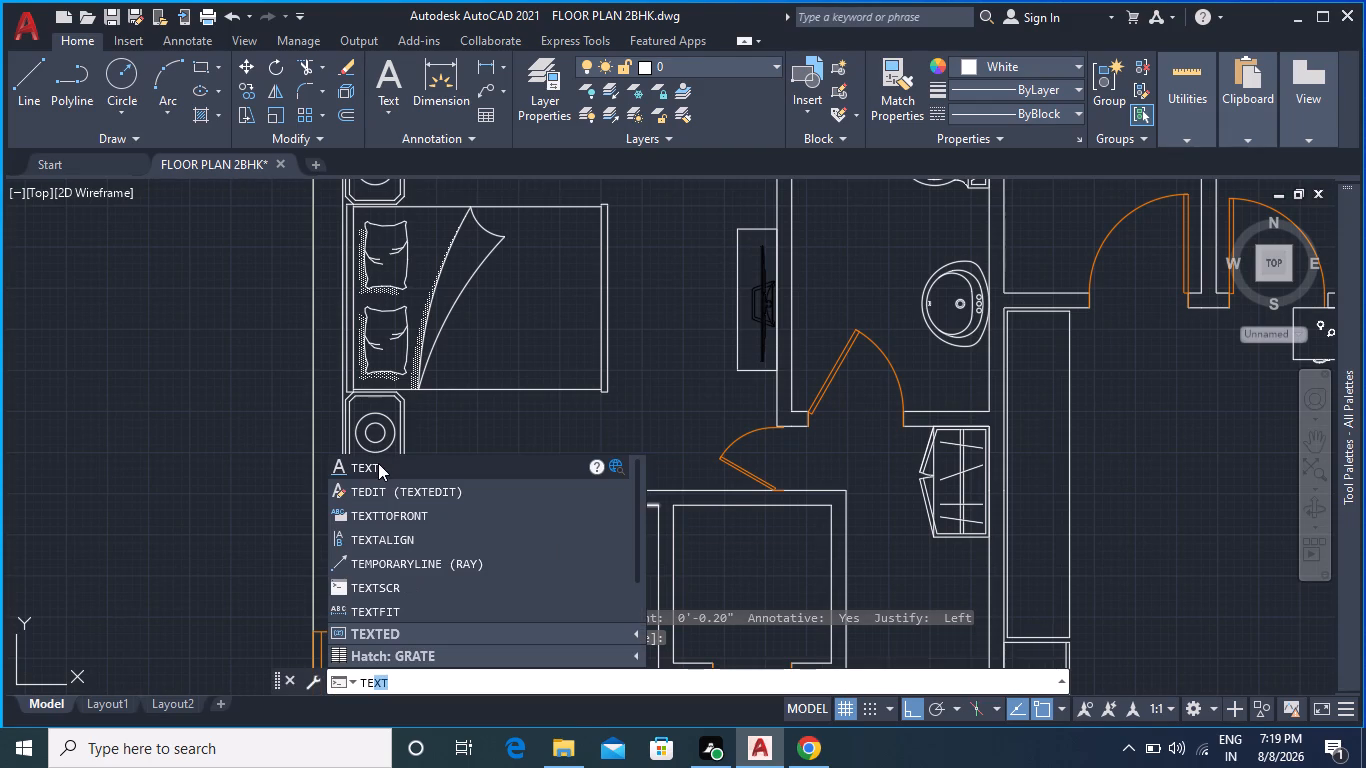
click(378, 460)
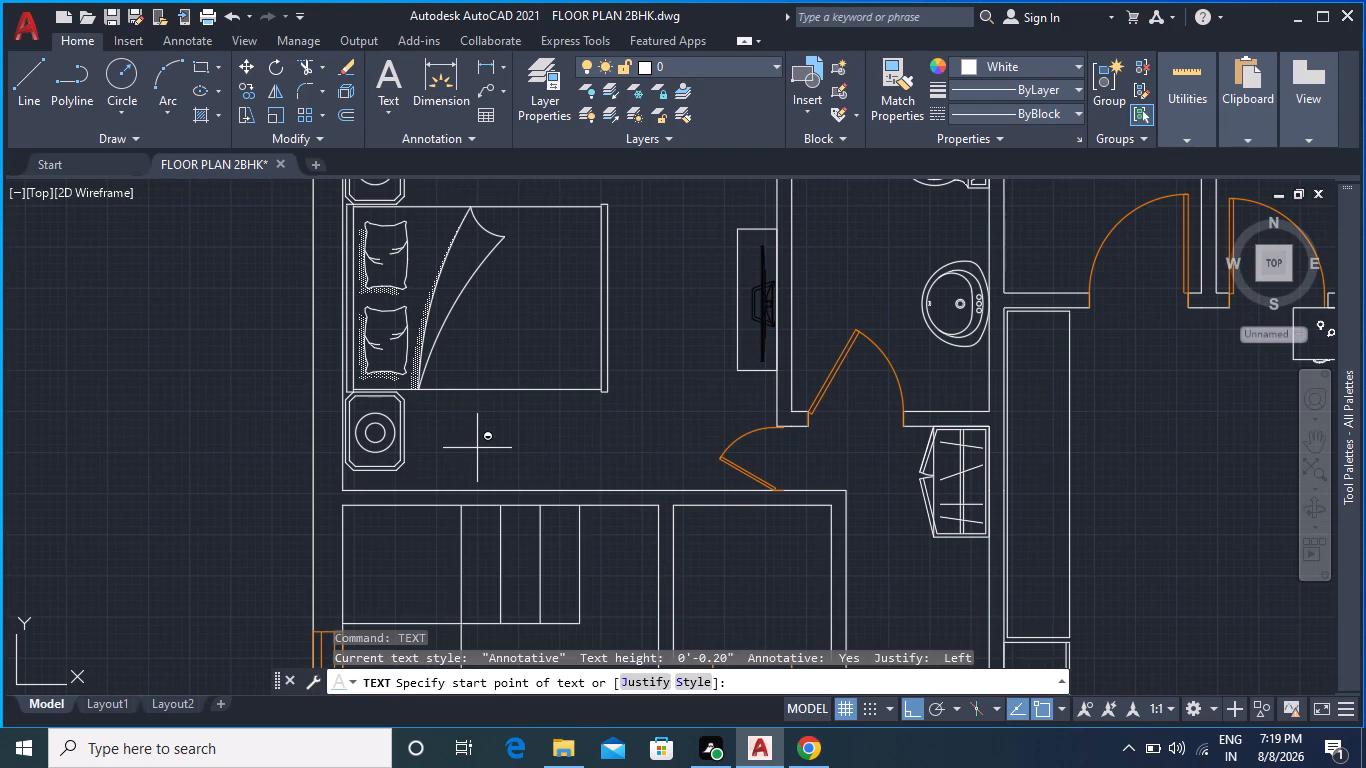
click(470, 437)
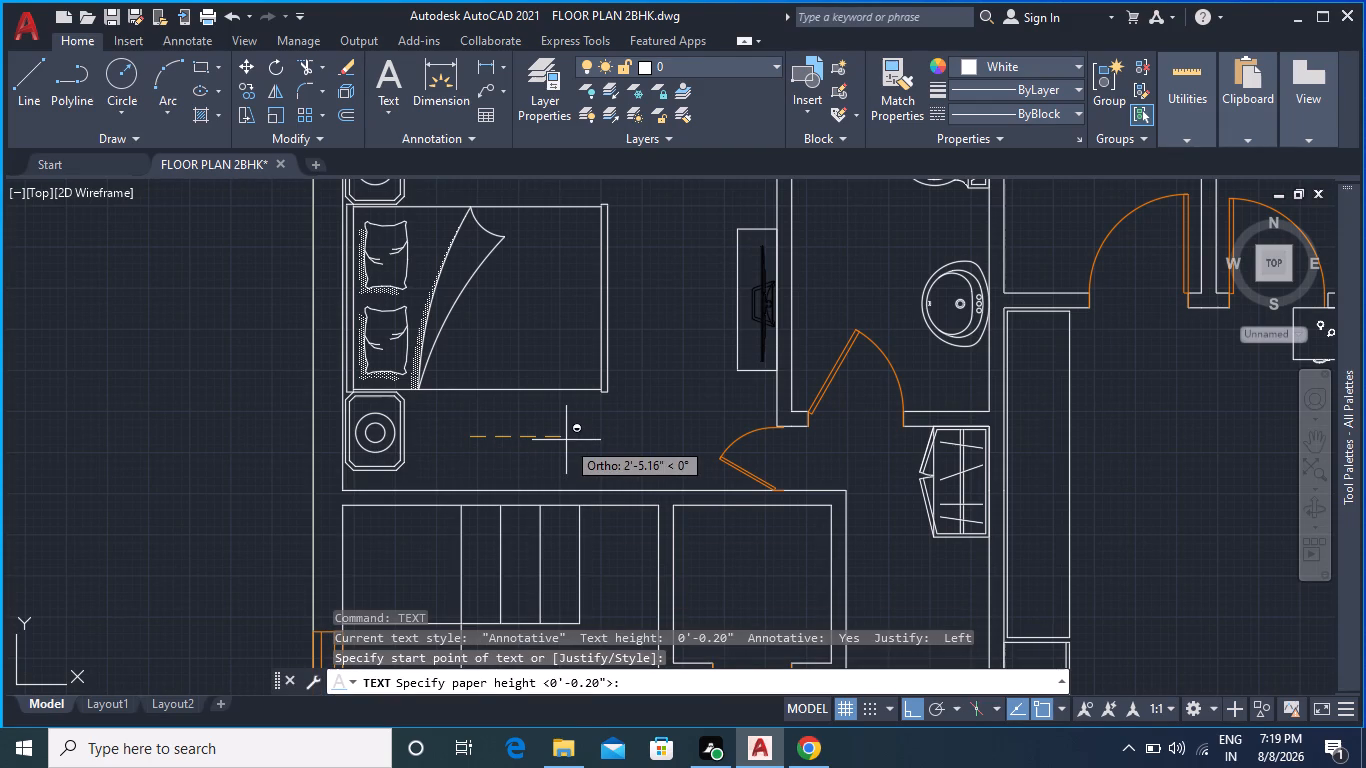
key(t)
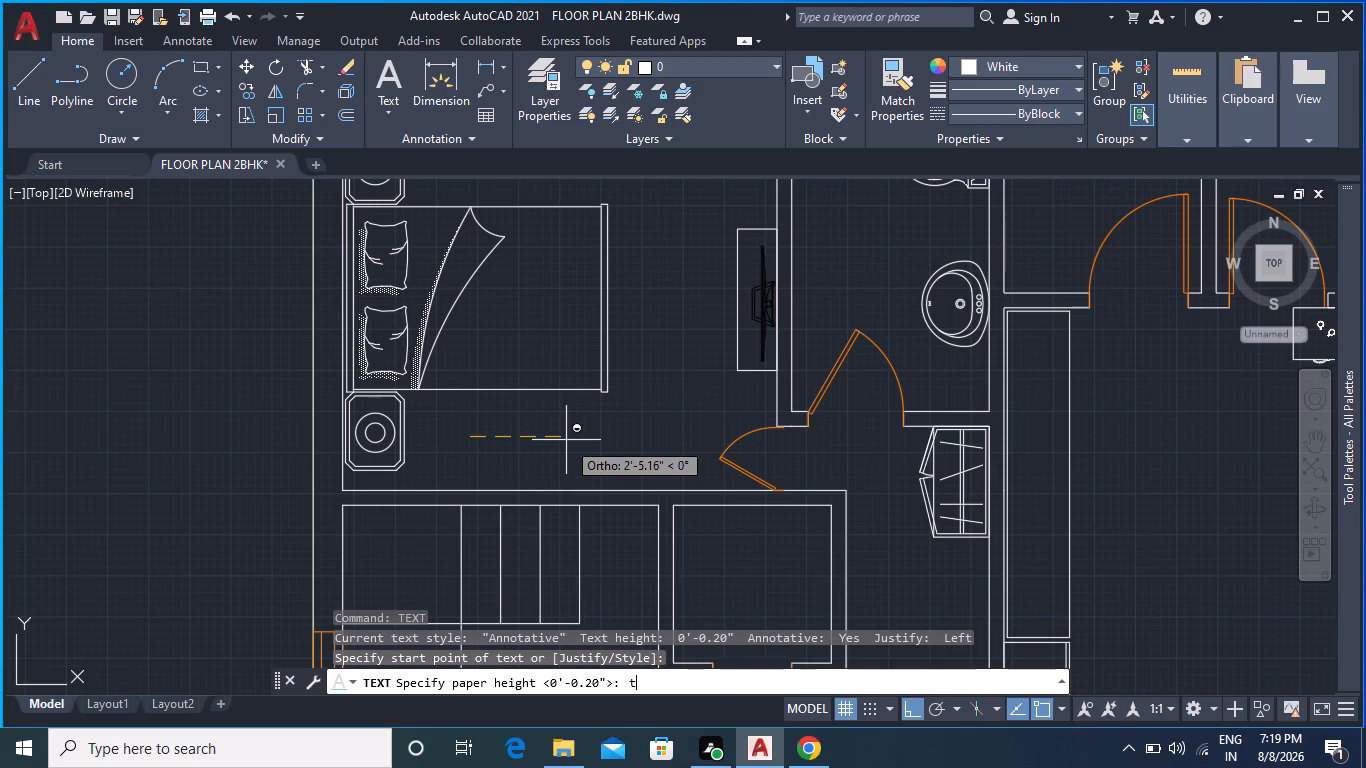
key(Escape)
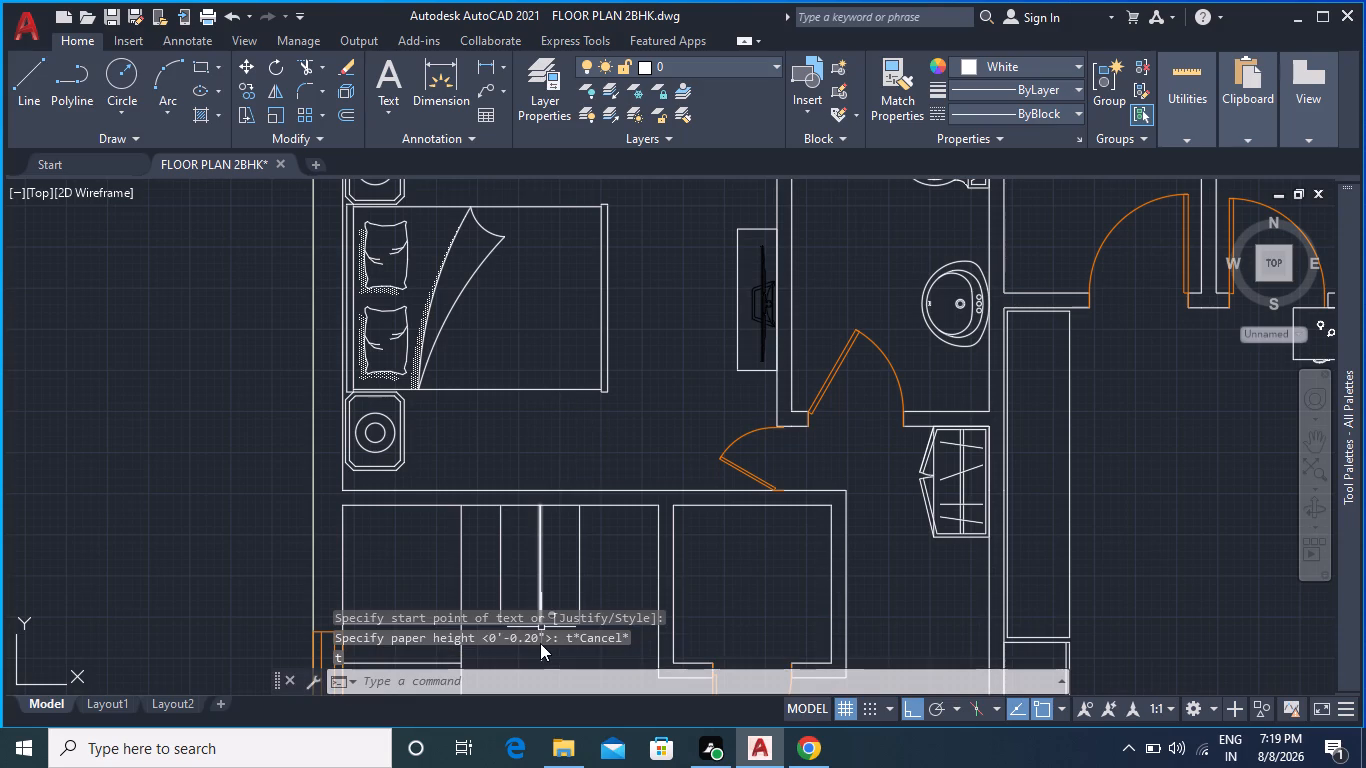
Start single-line text between the bed and the TV unit in the upper bedroom, rotated 90°, reading BED ROOM 2.
key(t)
key(e)
key(x)
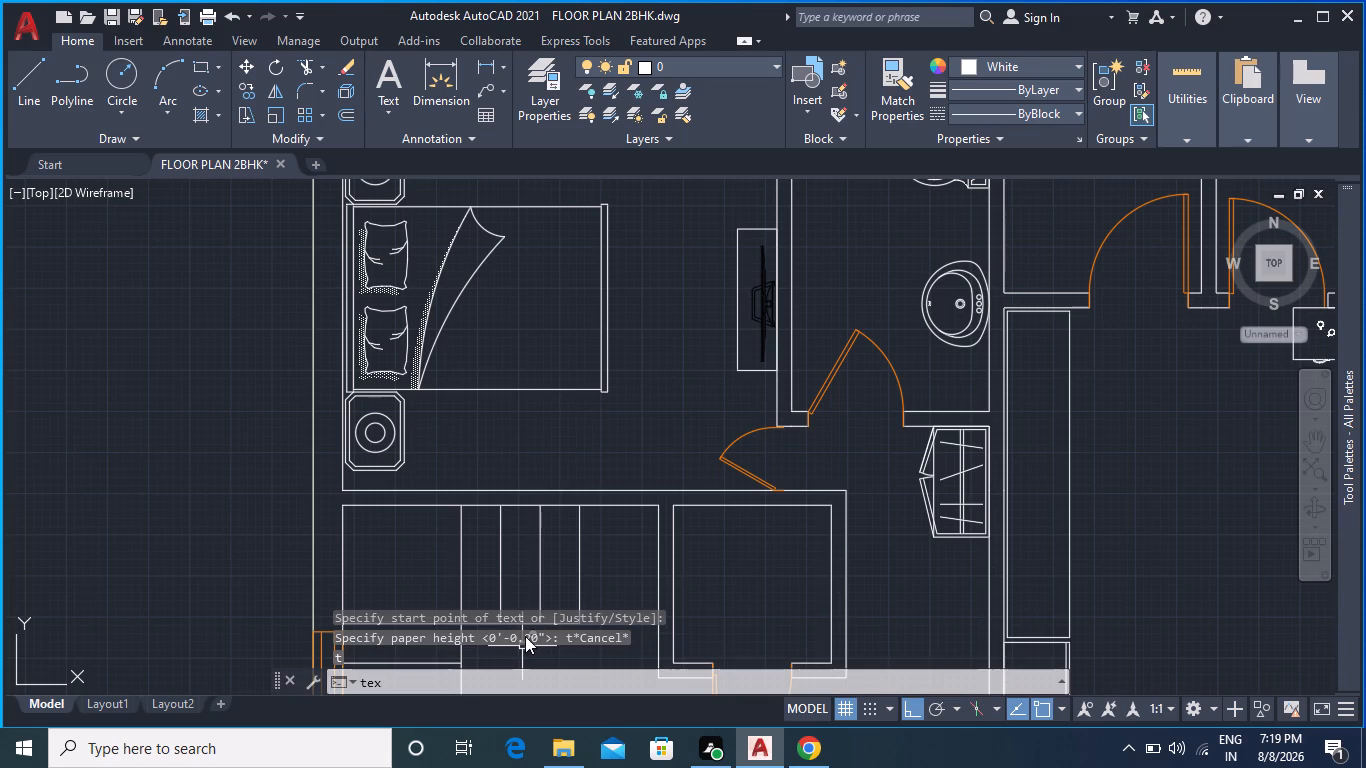
key(Return)
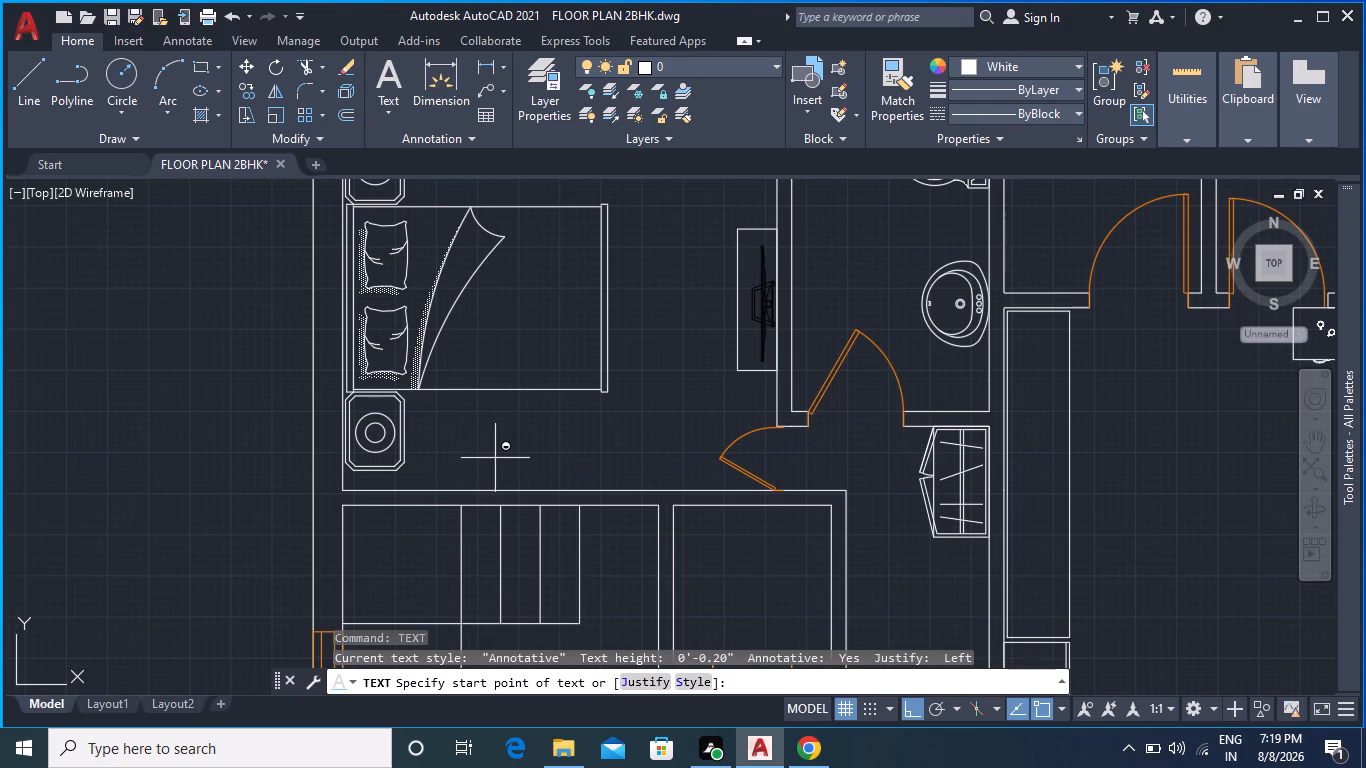
click(659, 449)
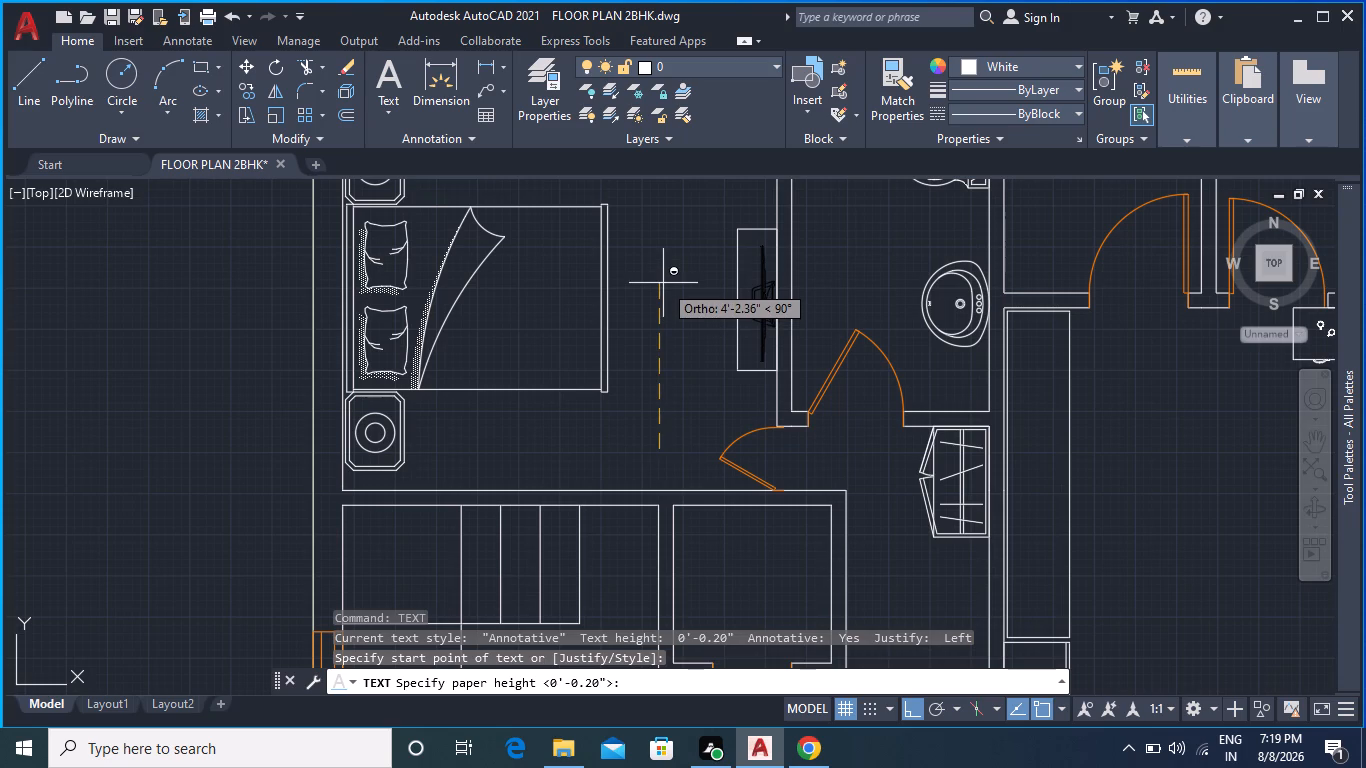
click(630, 448)
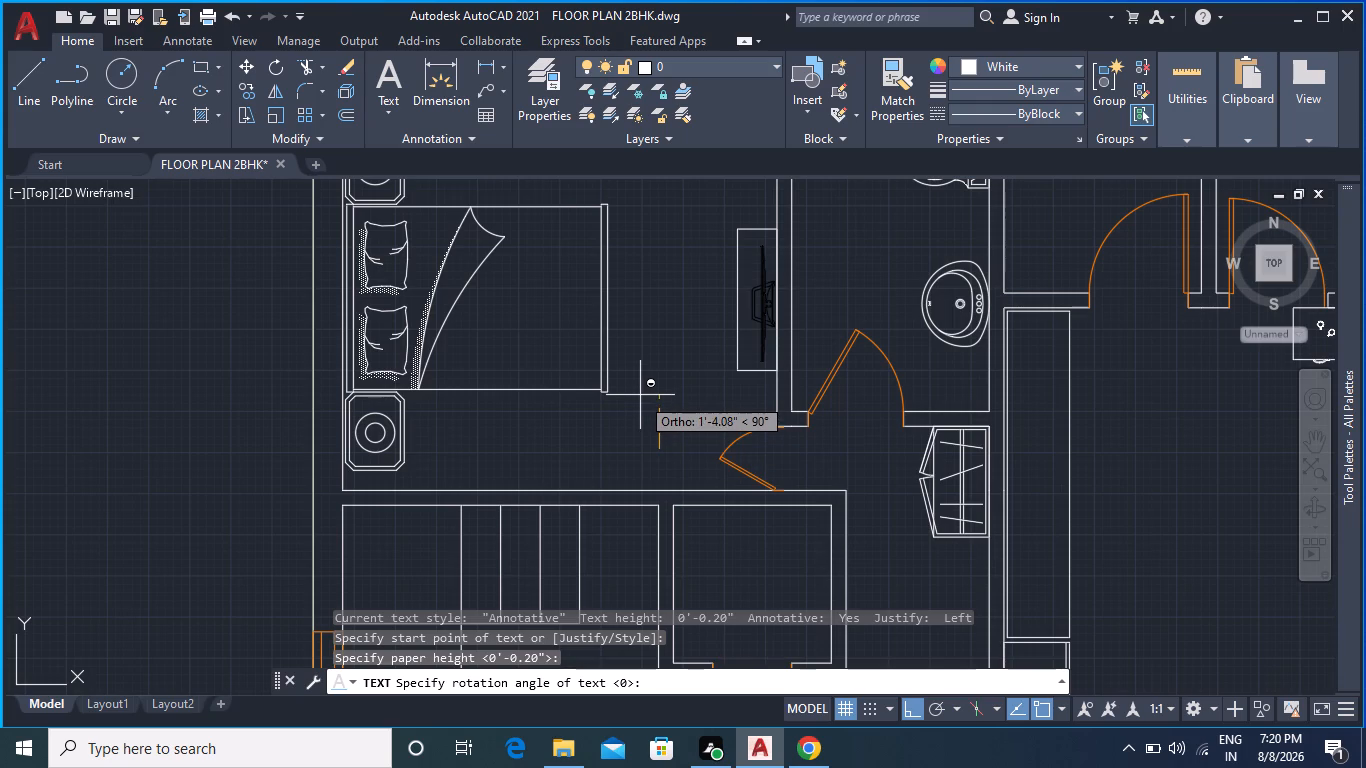
click(658, 317)
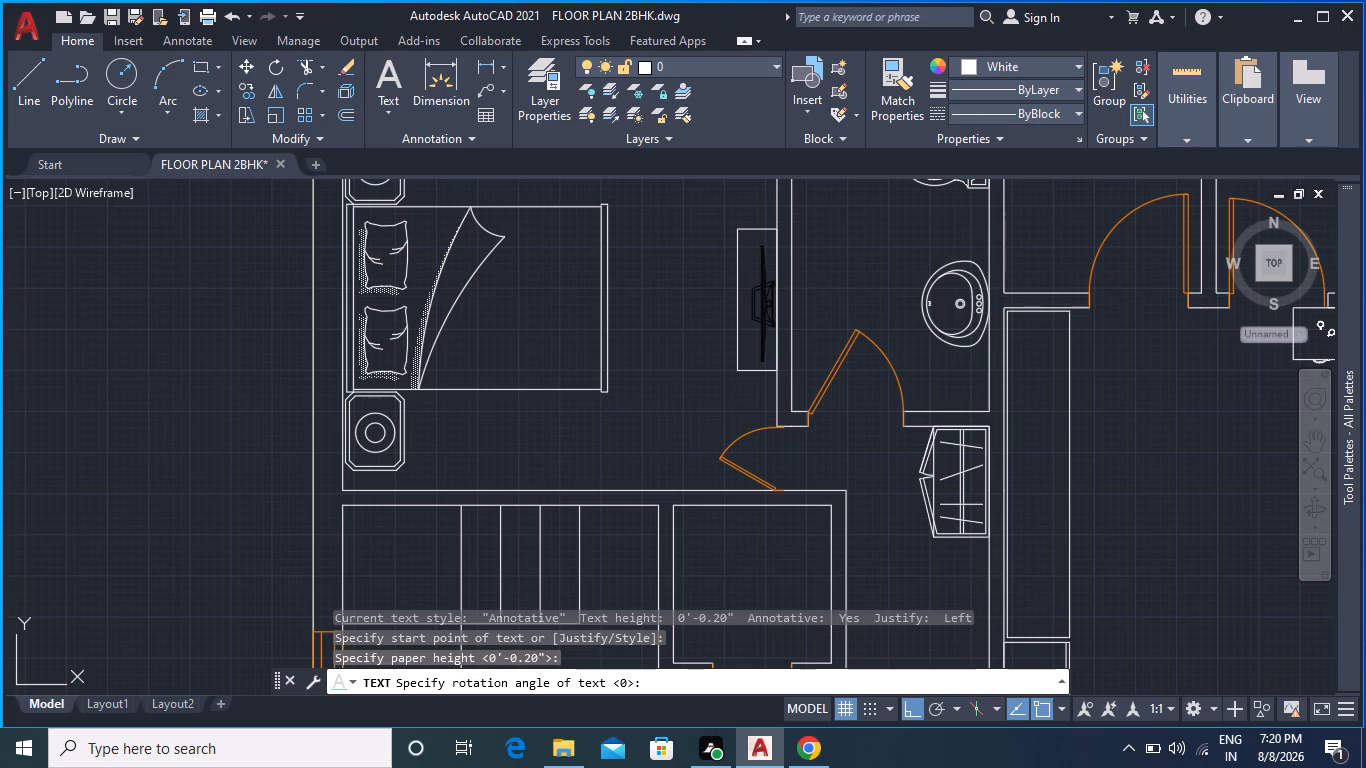
scroll(1186, 461, down, 2)
scroll(1046, 482, down, 1)
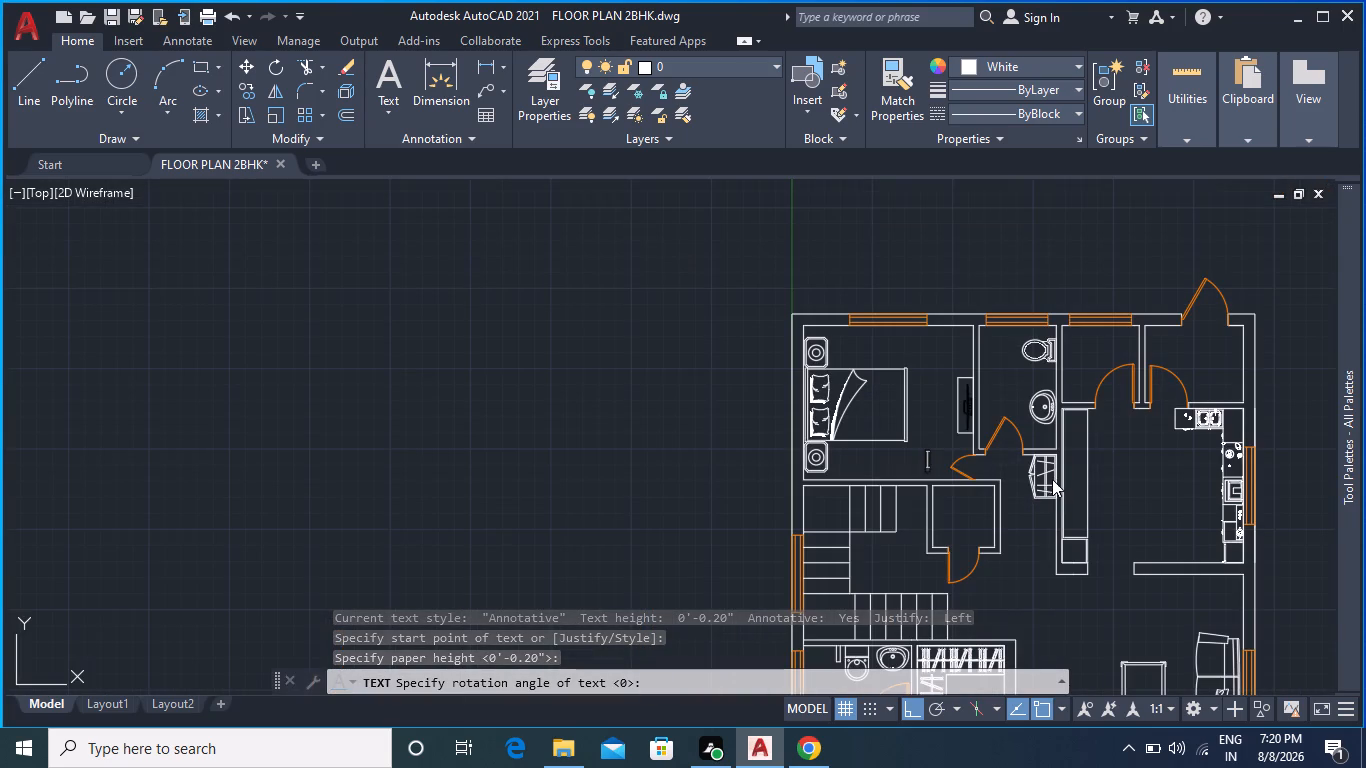
scroll(1053, 469, up, 1)
scroll(936, 459, up, 2)
scroll(817, 461, up, 1)
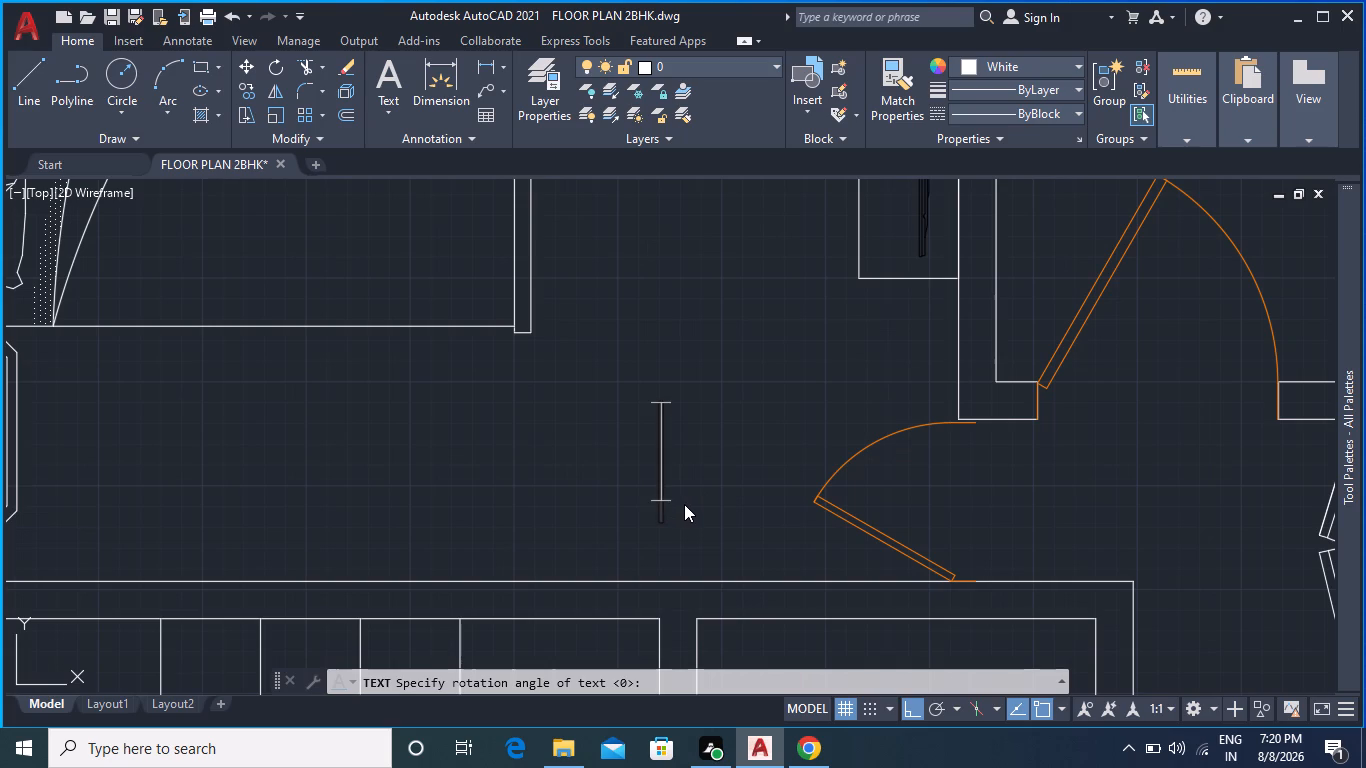
text(bed)
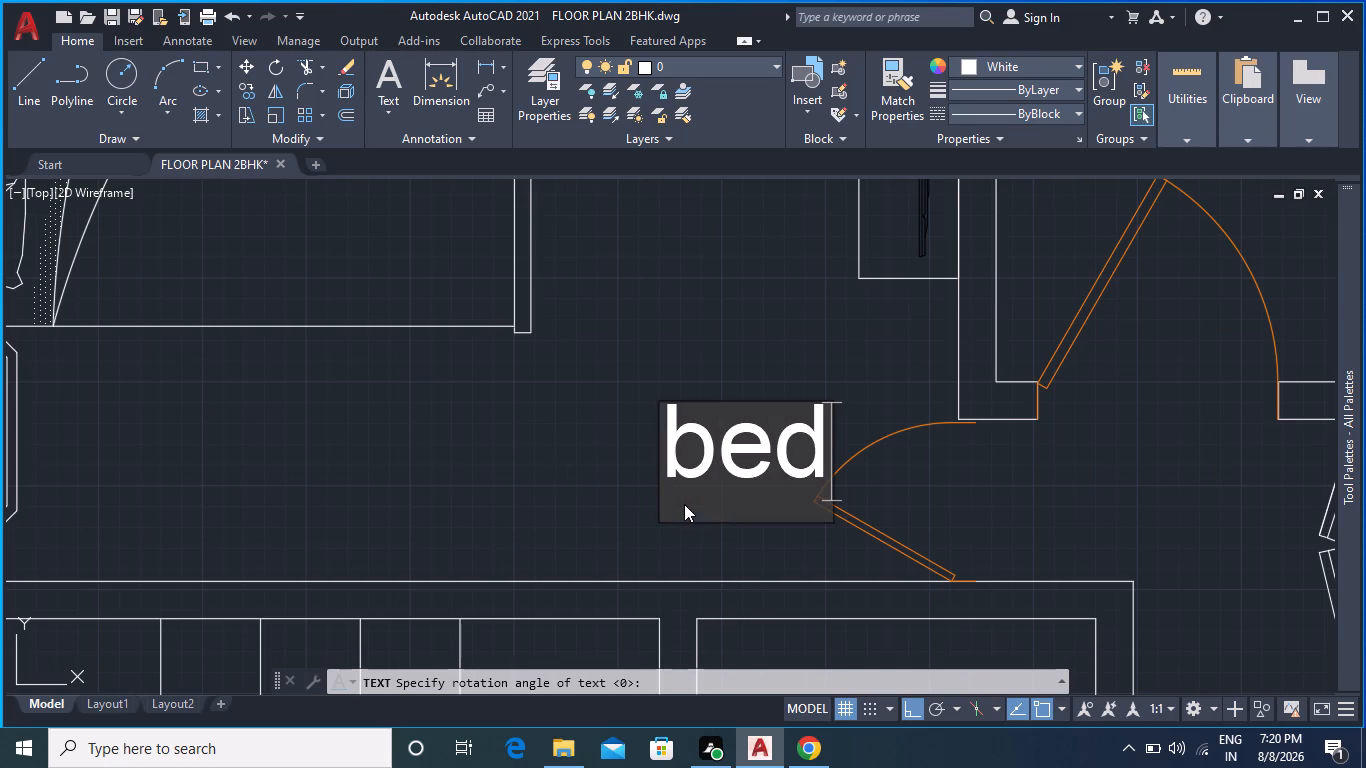
key(BackSpace)
key(BackSpace)
key(BackSpace)
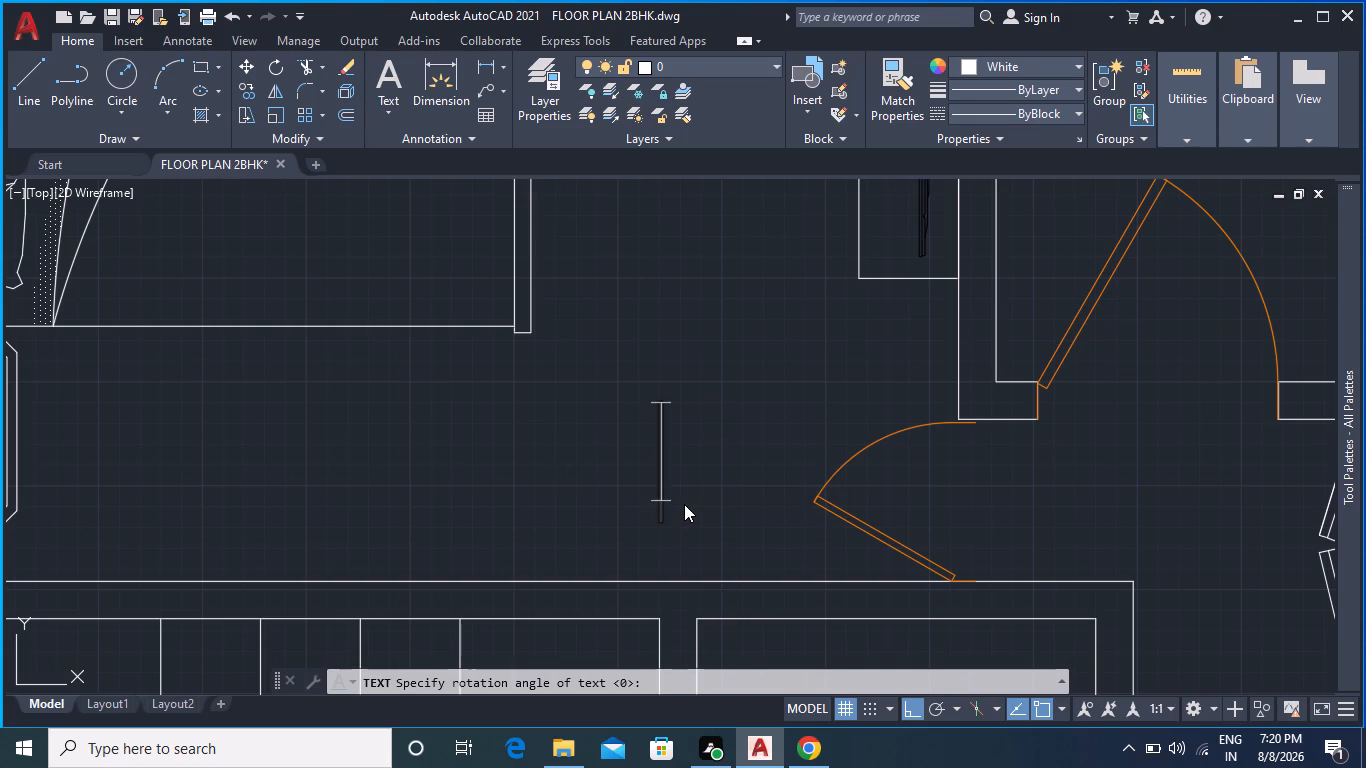
text(BED ROOM)
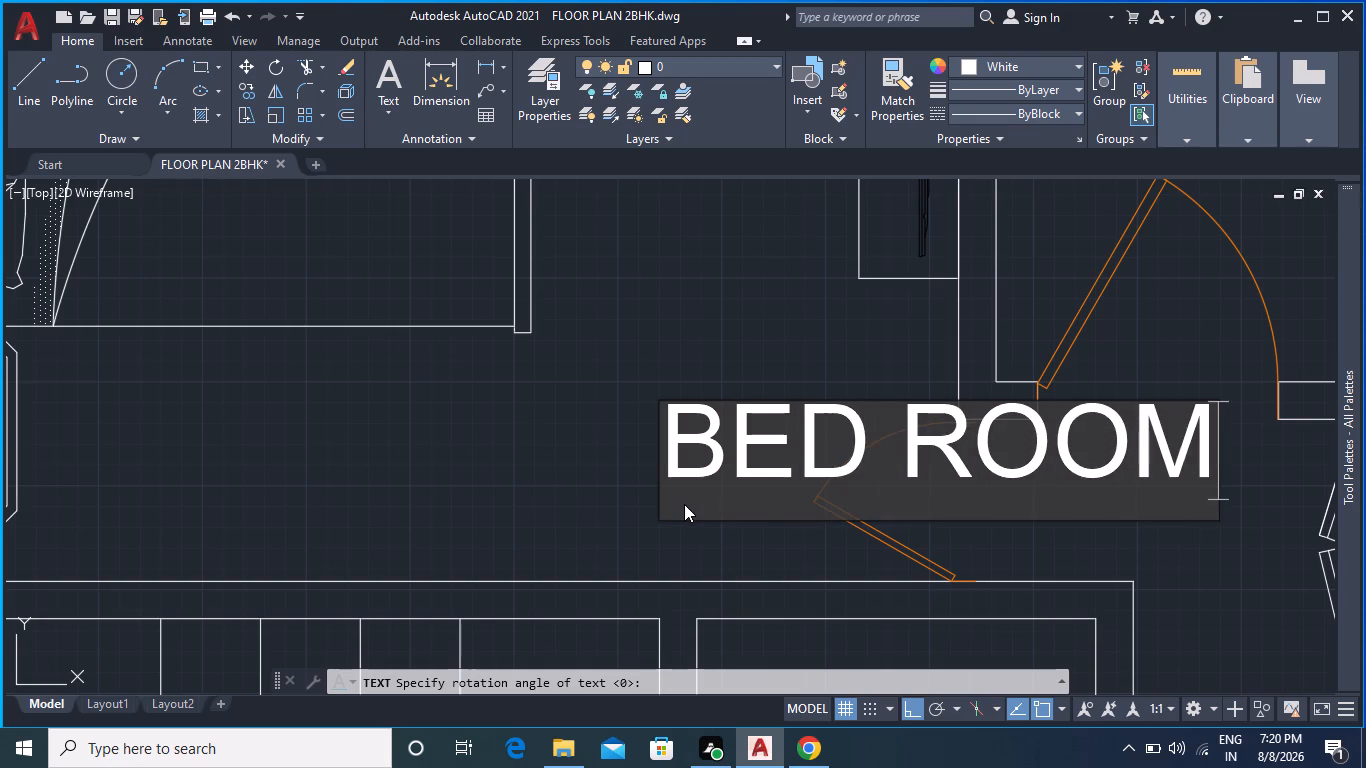
key(space)
key(2)
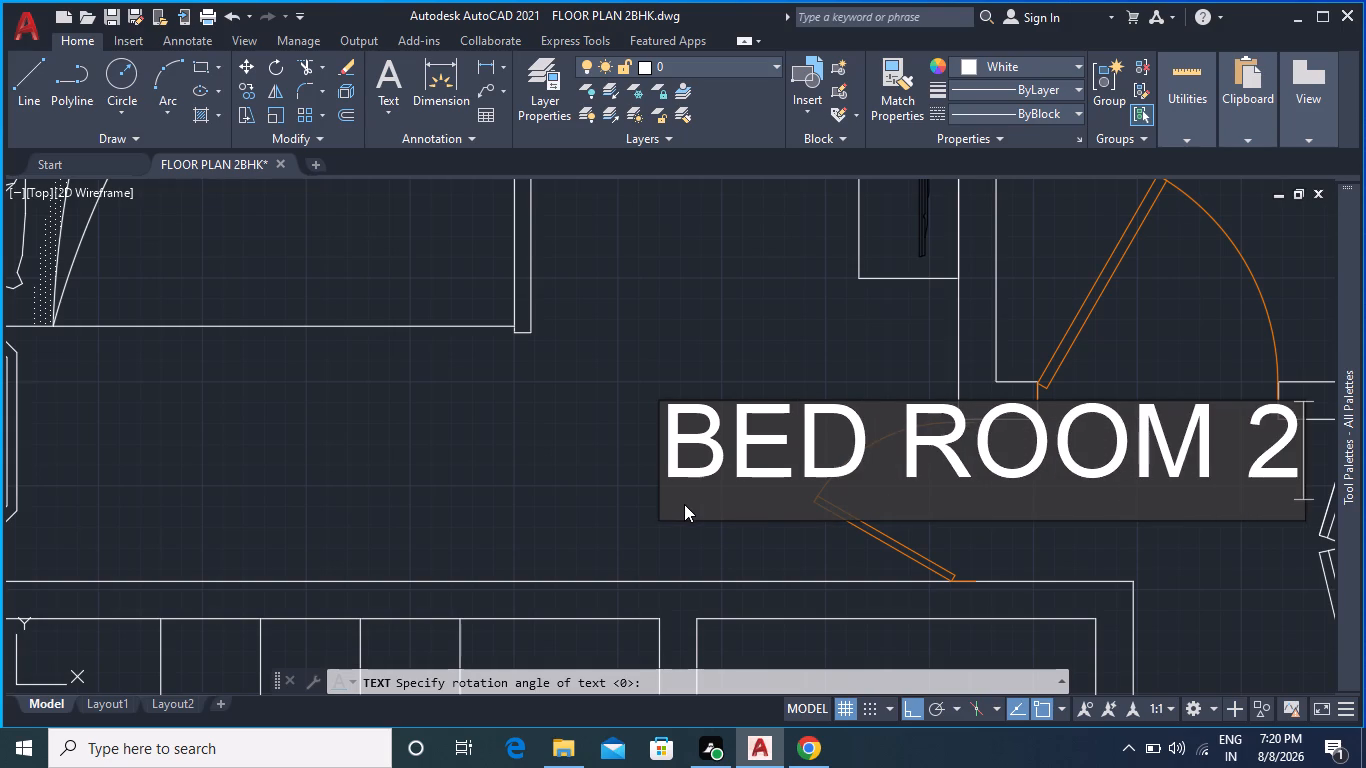
Add the room size 11'0"X10'0" as a second line of the bedroom label and finish the text.
key(Return)
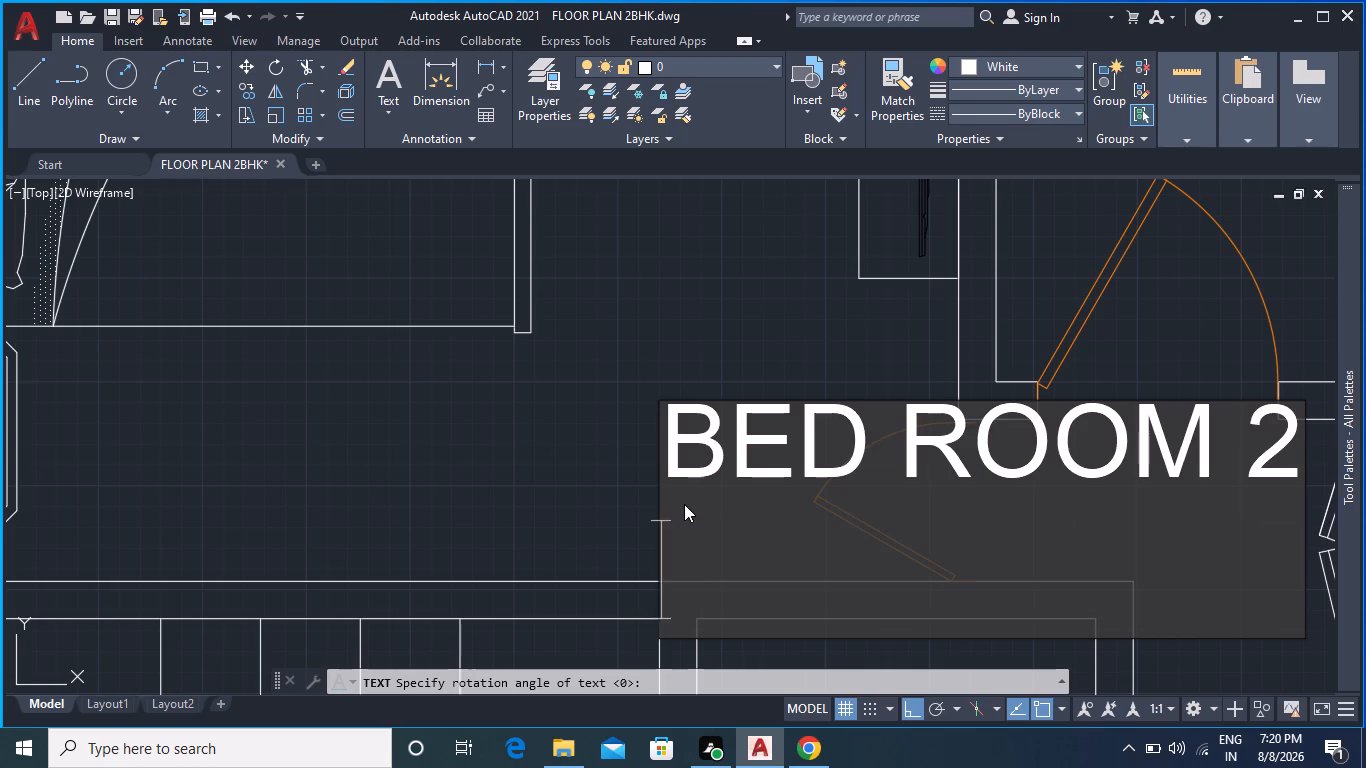
text(11)
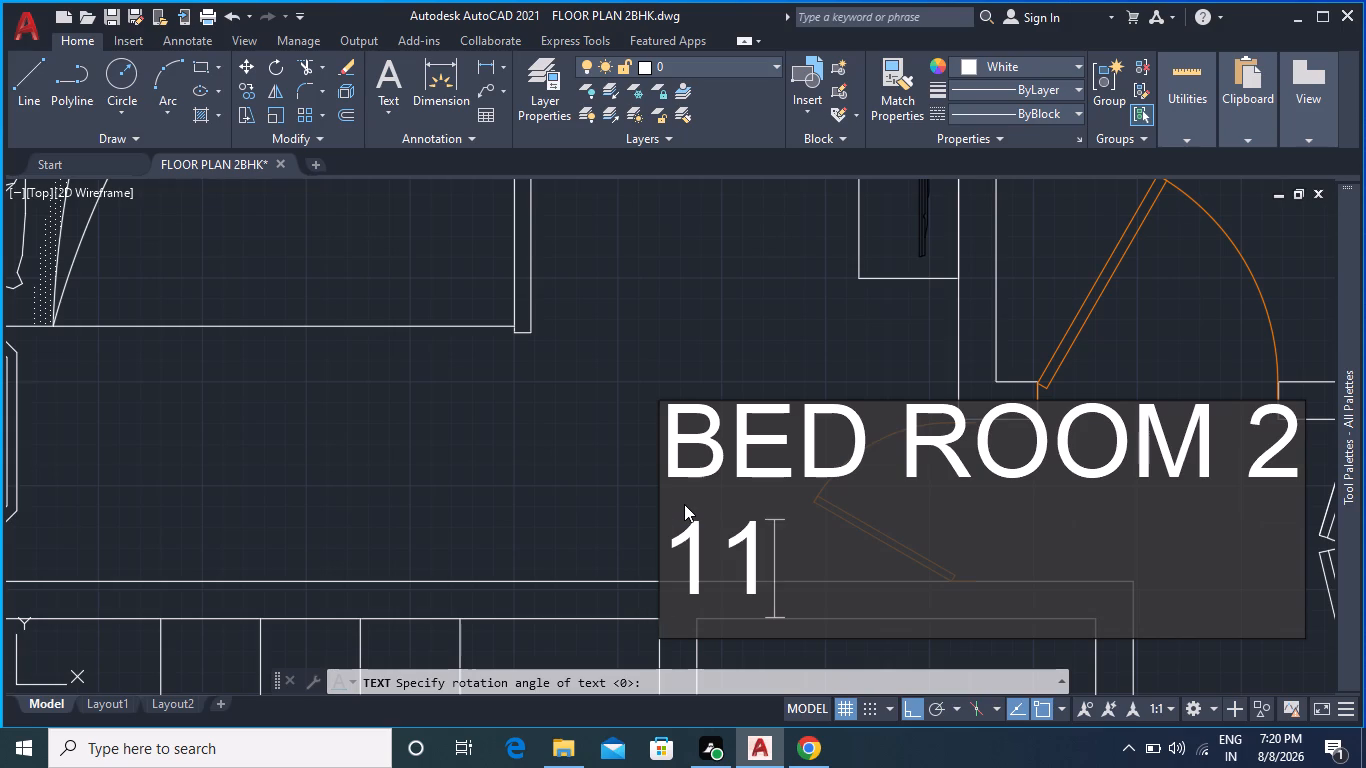
text('0")
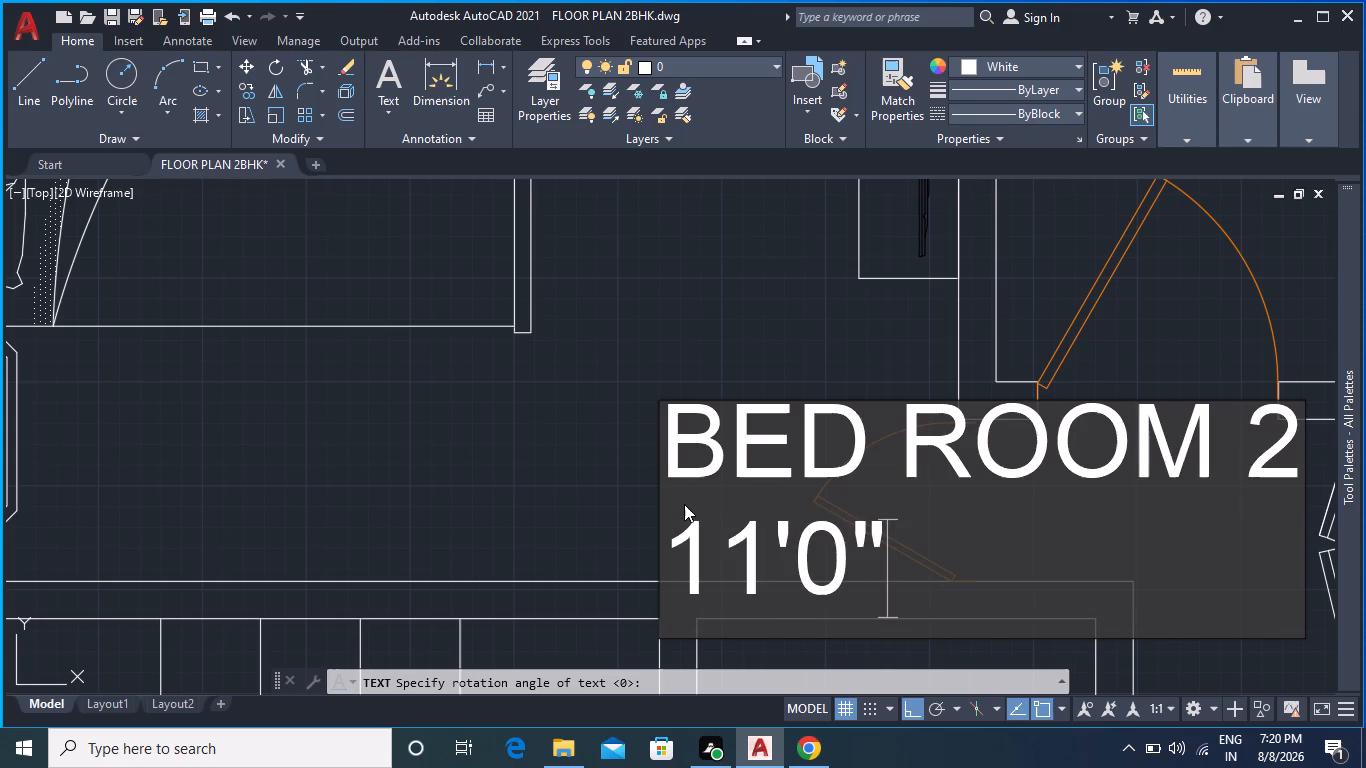
key(x)
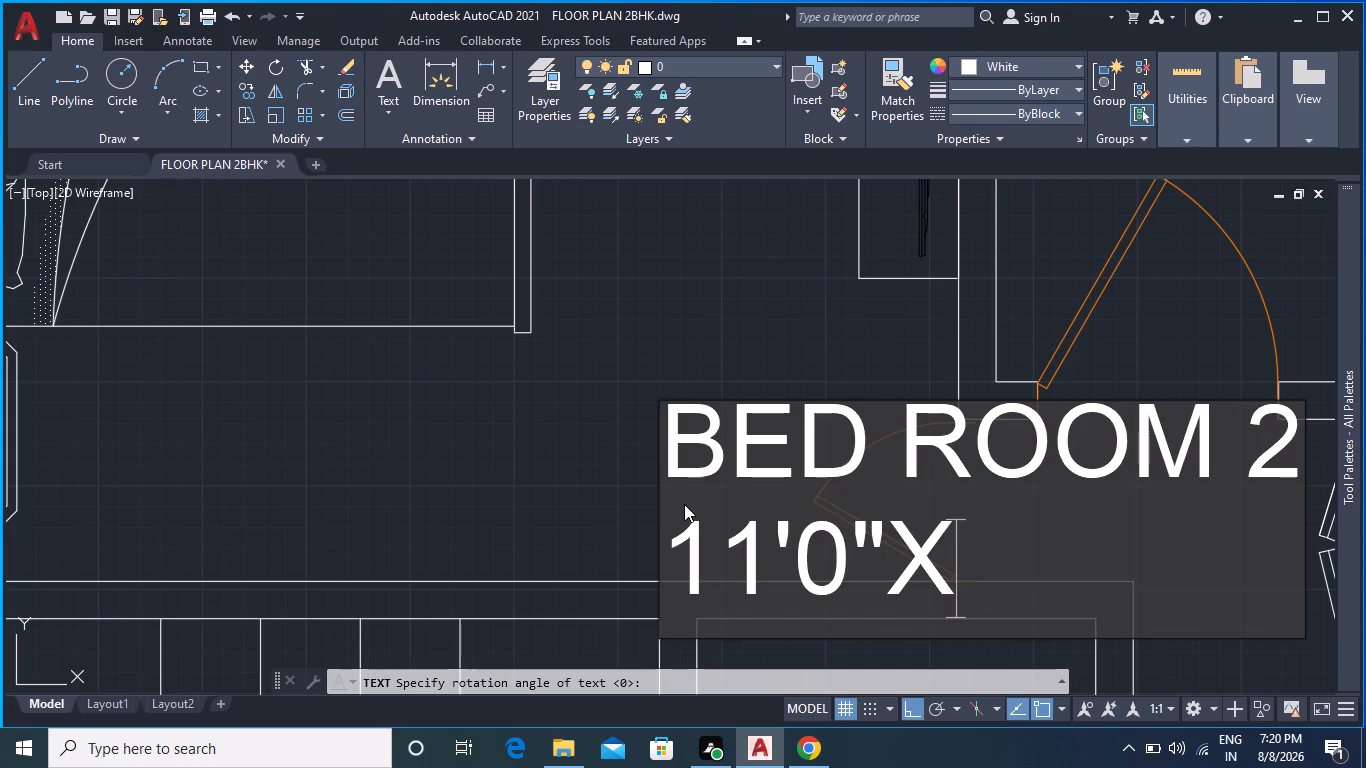
text(10)
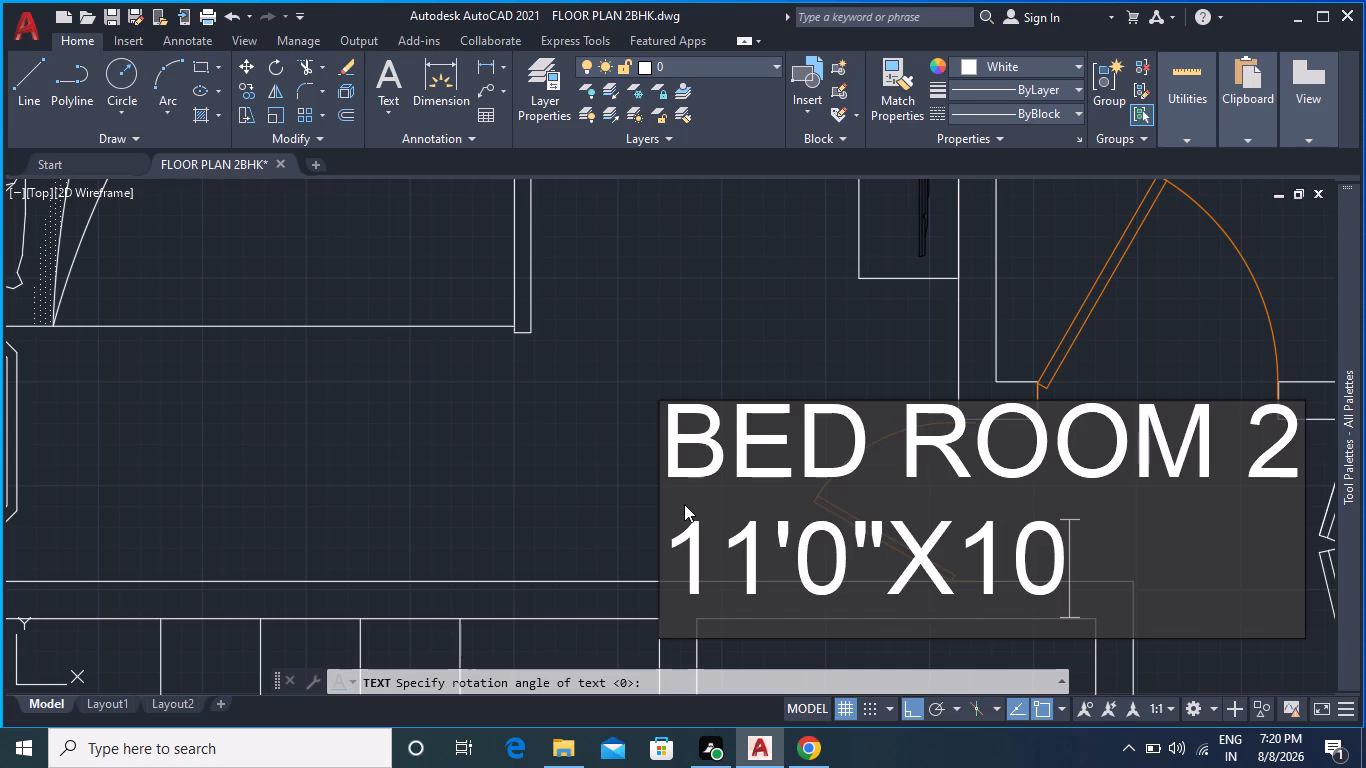
key(apostrophe)
text(0")
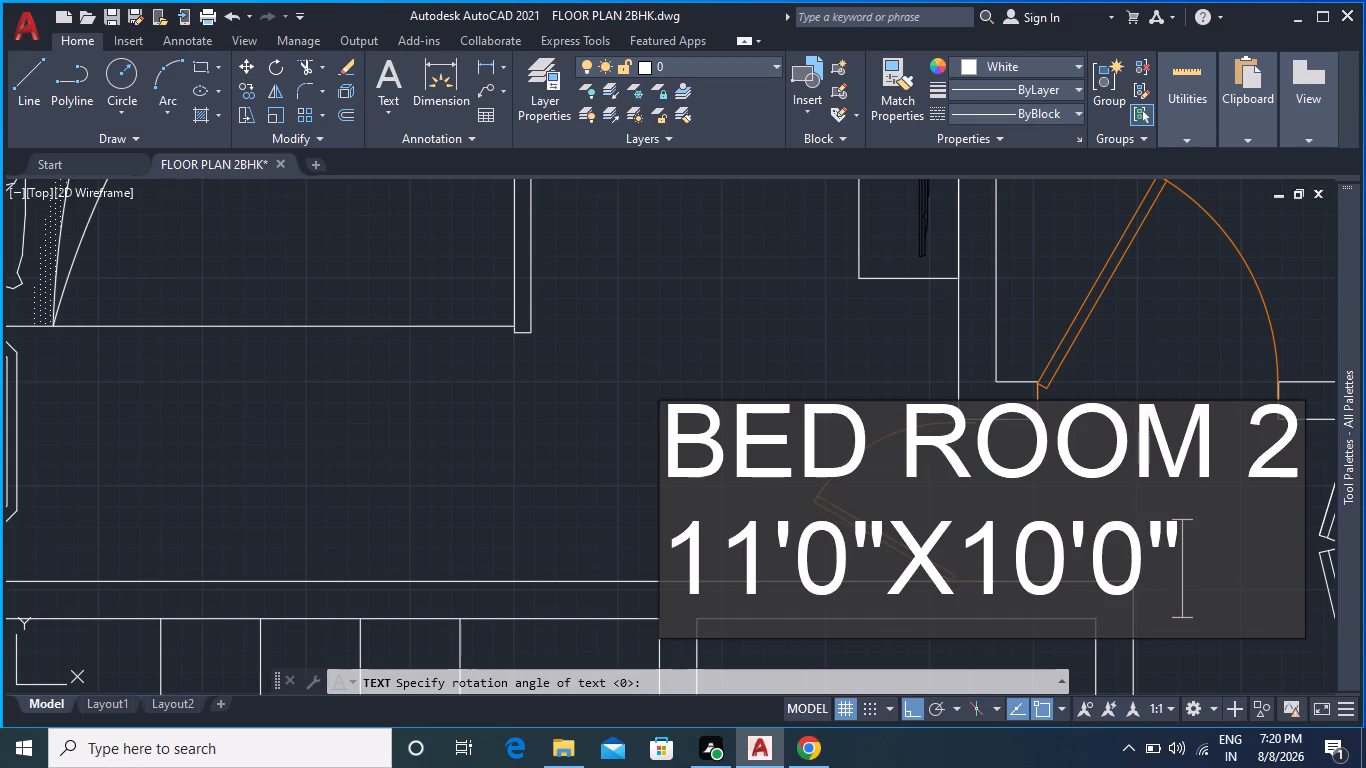
click(1218, 583)
click(606, 500)
scroll(911, 466, down, 2)
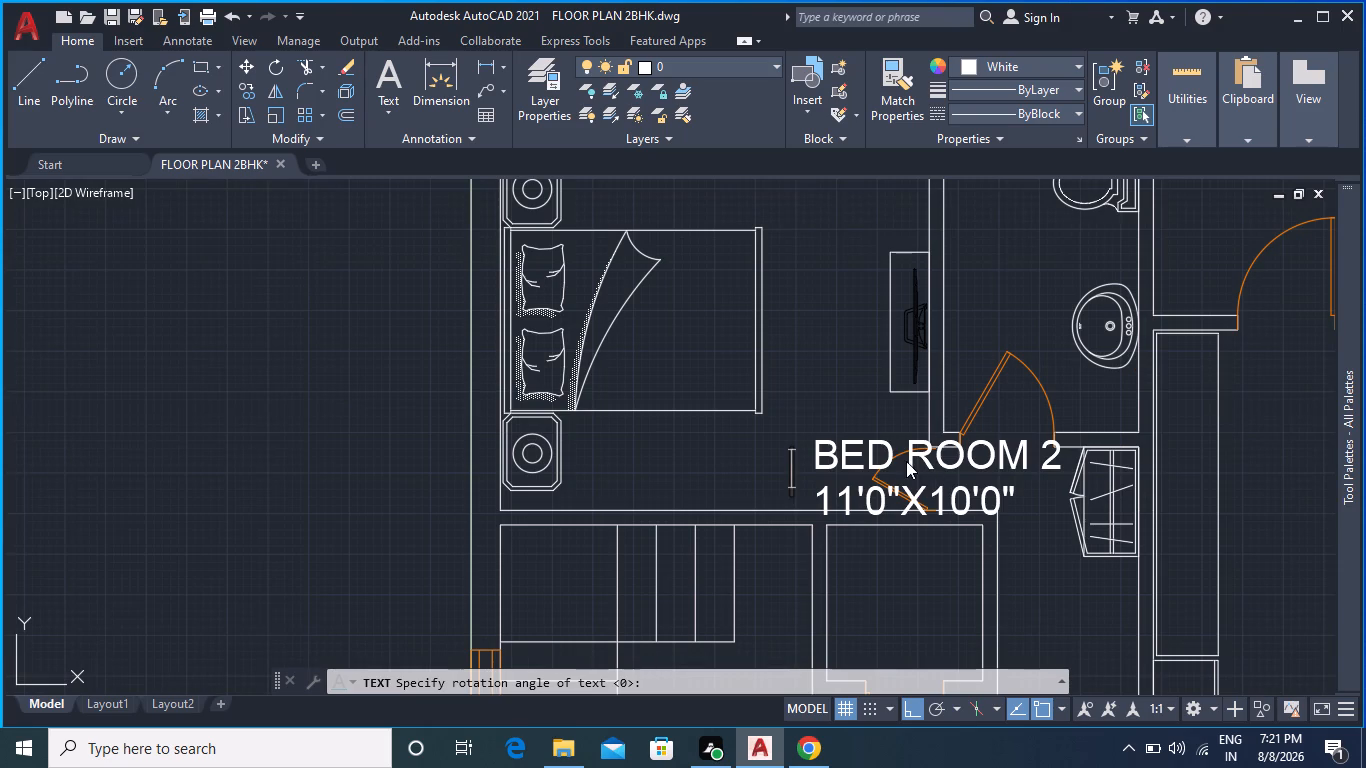
click(865, 451)
key(Escape)
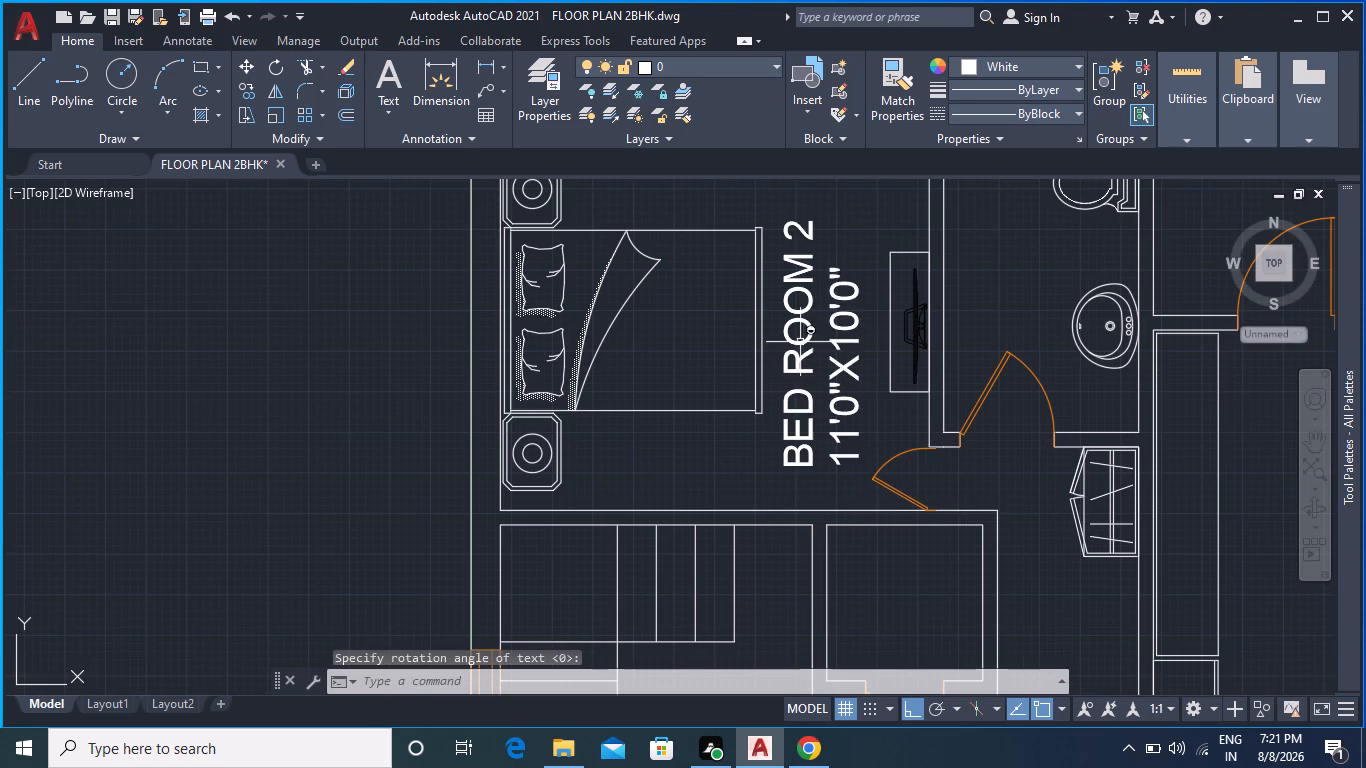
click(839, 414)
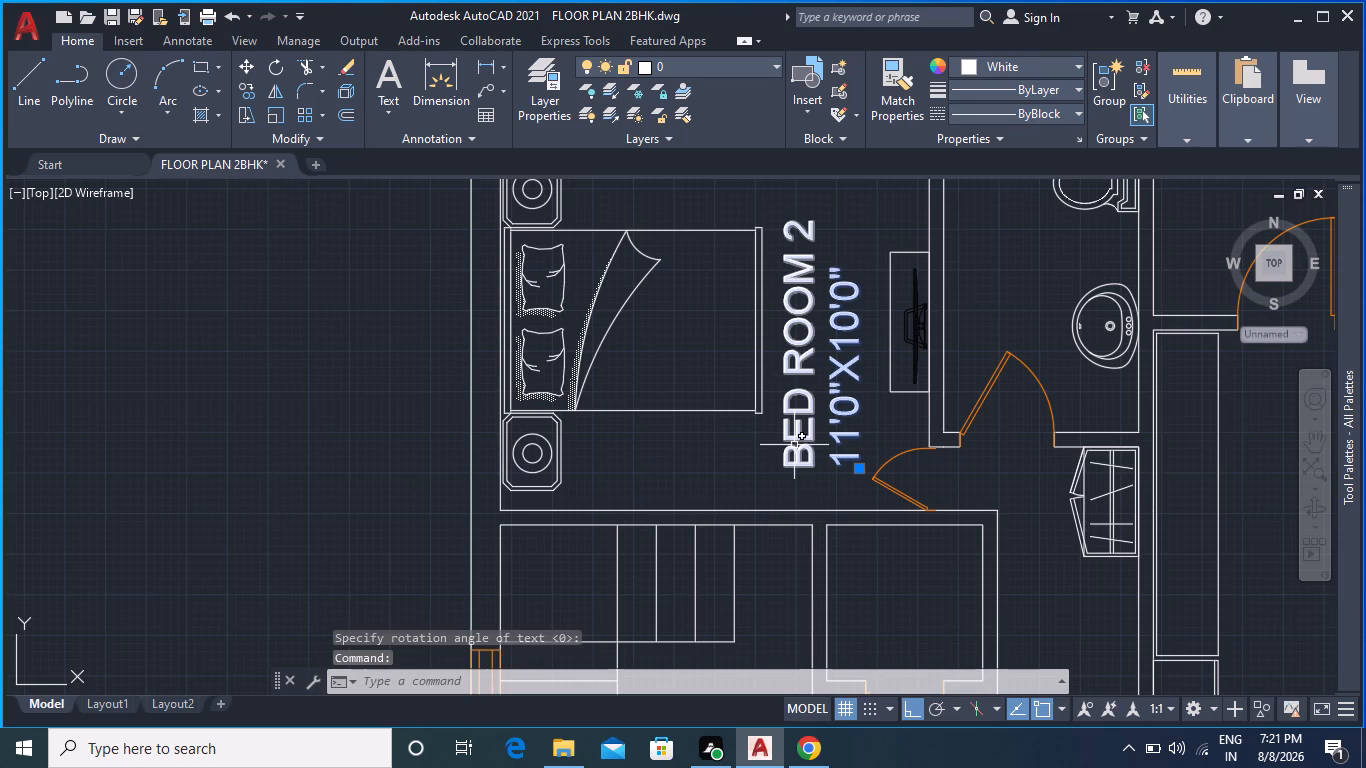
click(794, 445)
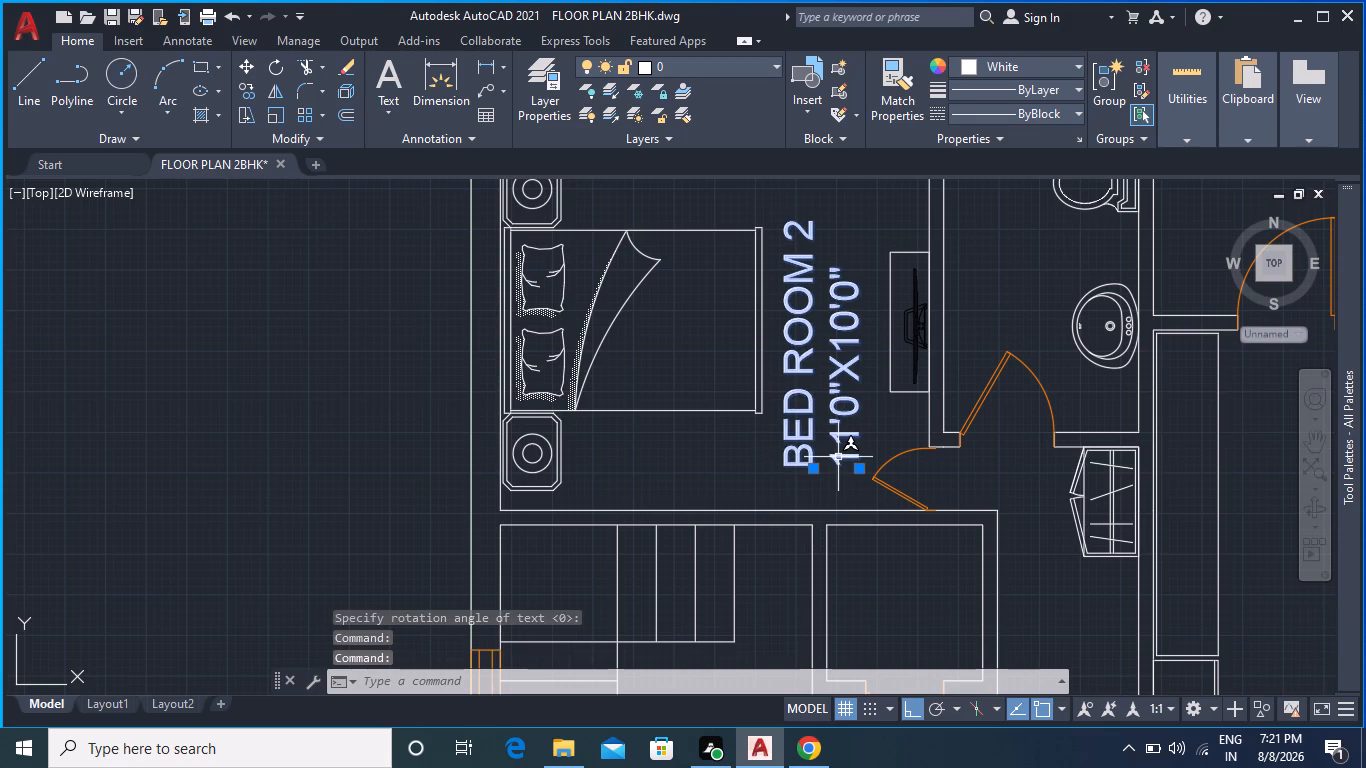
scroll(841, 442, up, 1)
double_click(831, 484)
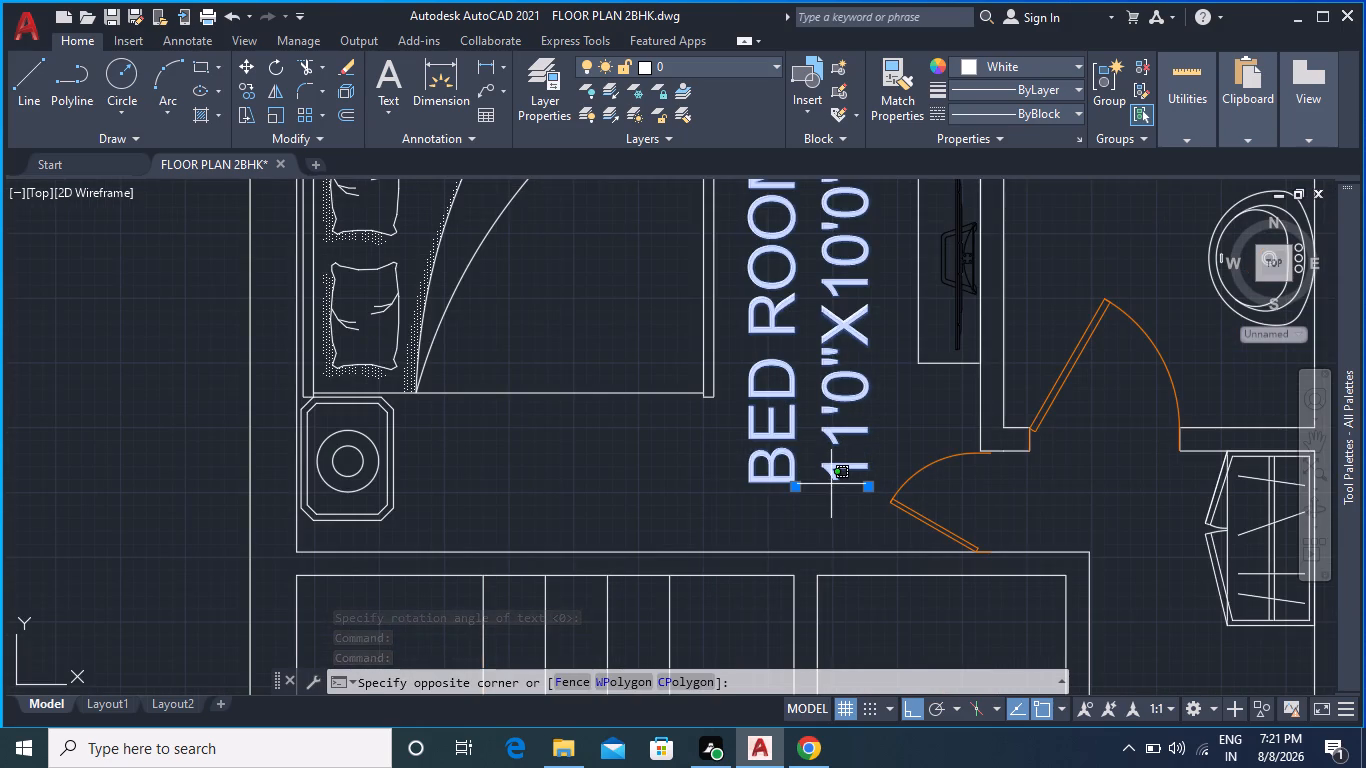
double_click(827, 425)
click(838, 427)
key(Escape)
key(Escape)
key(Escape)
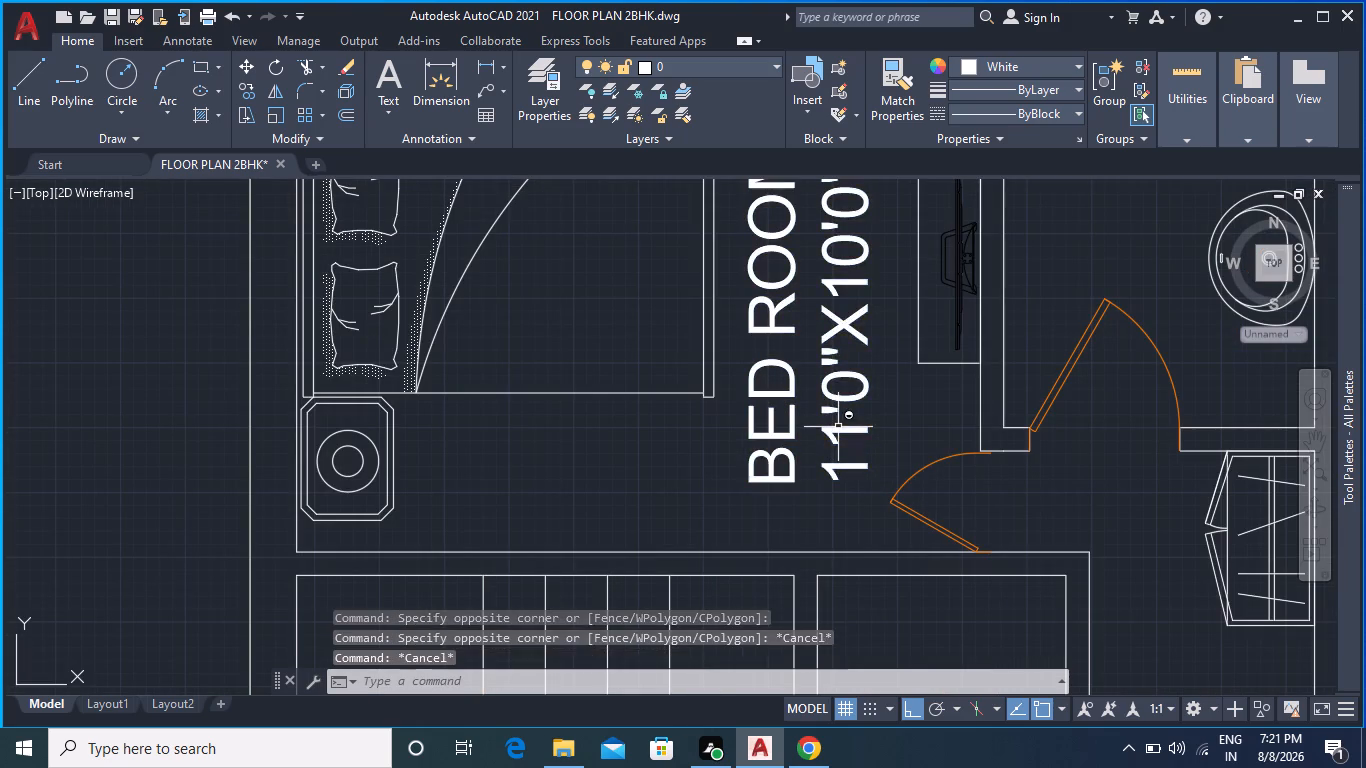
Indent the size line 11'0"X10'0" of the bedroom 2 label by adding one leading space to its text.
double_click(839, 440)
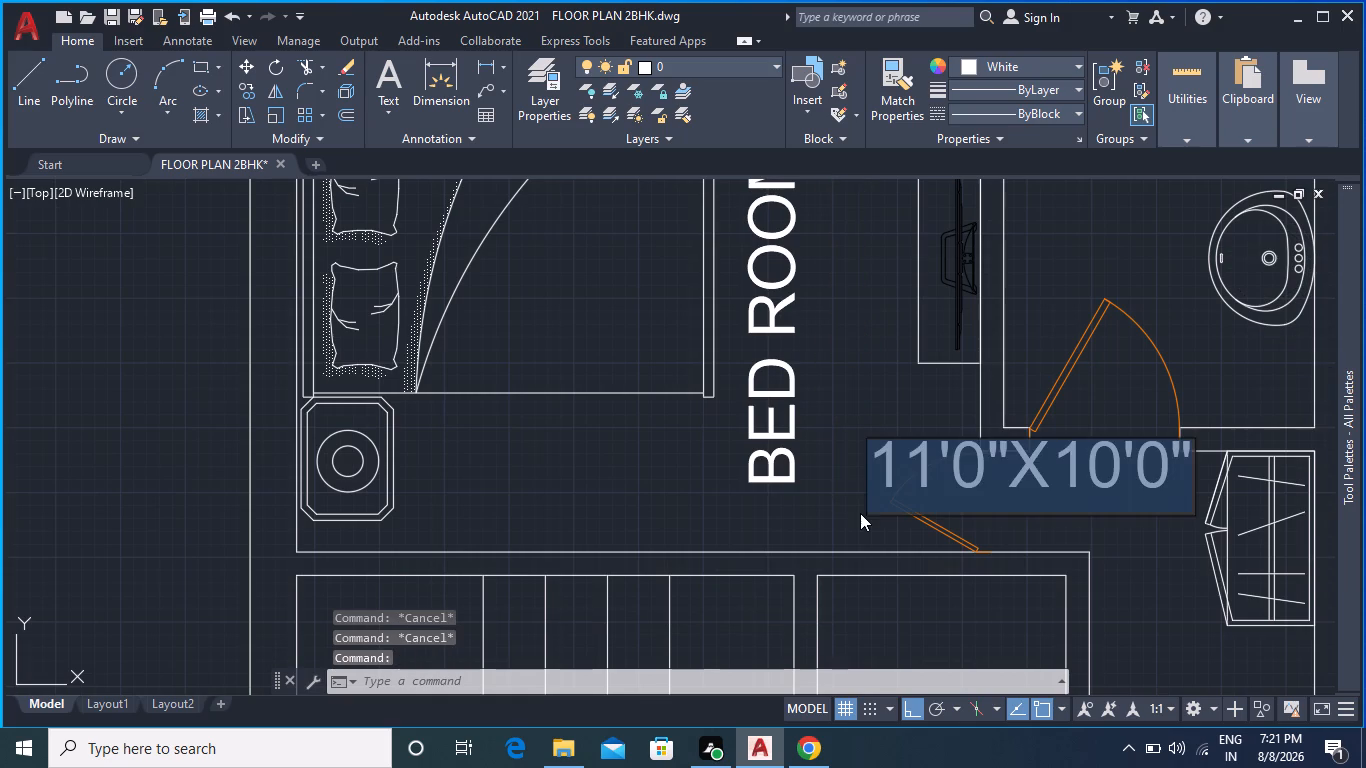
key(Escape)
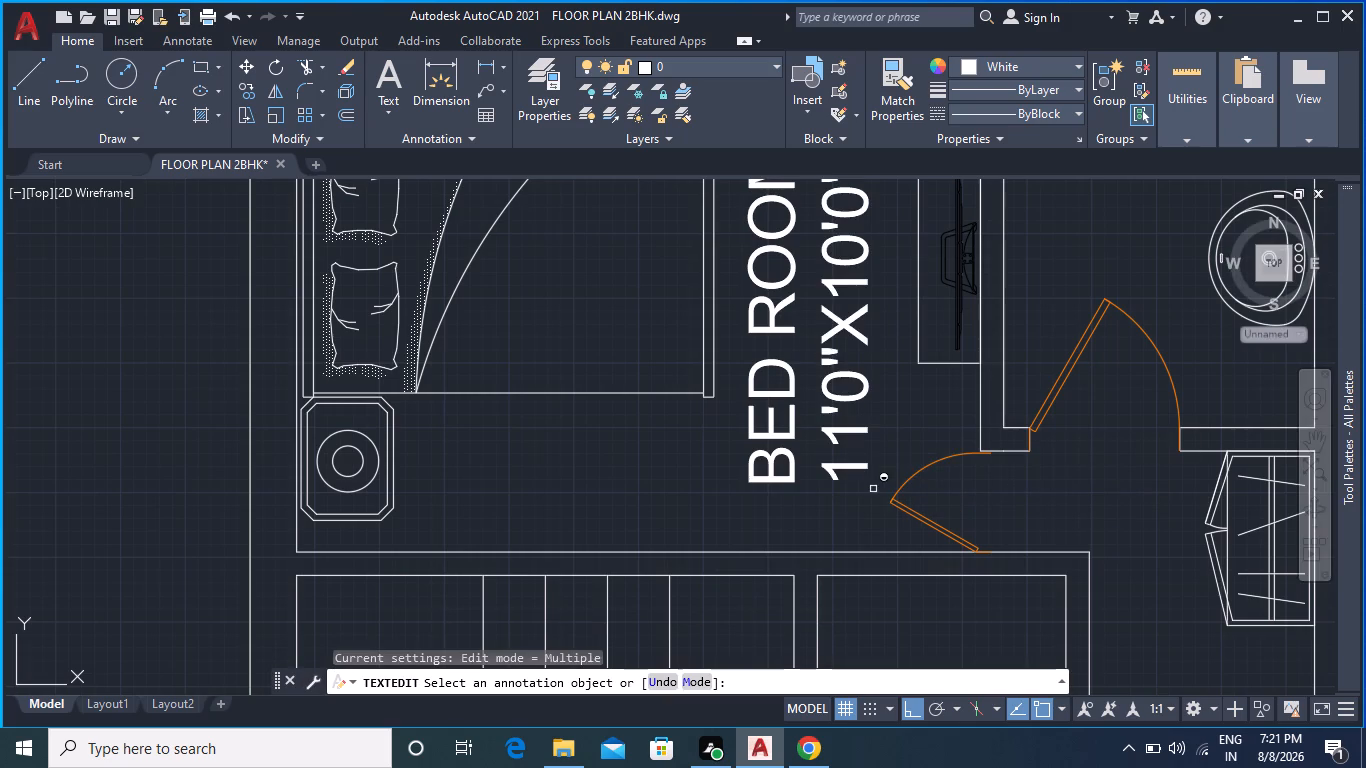
click(844, 491)
double_click(846, 472)
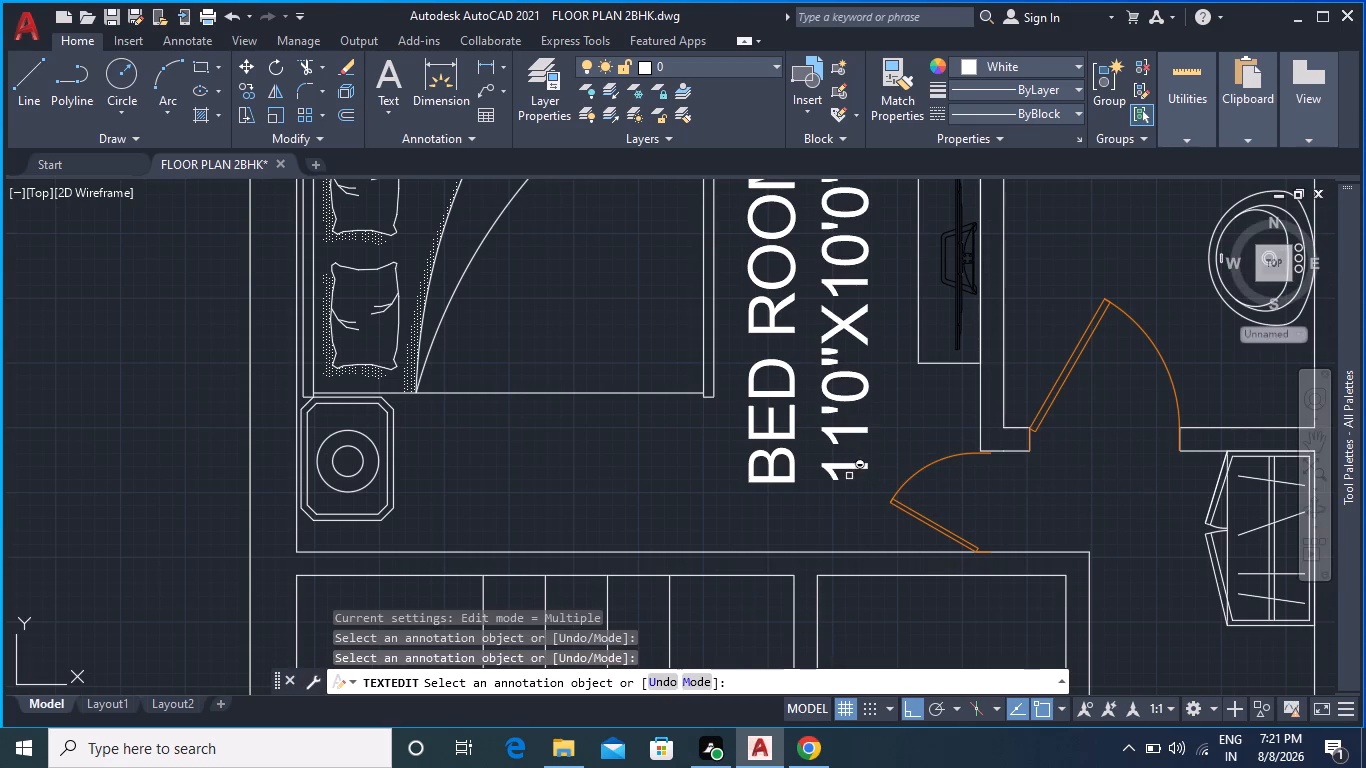
double_click(837, 382)
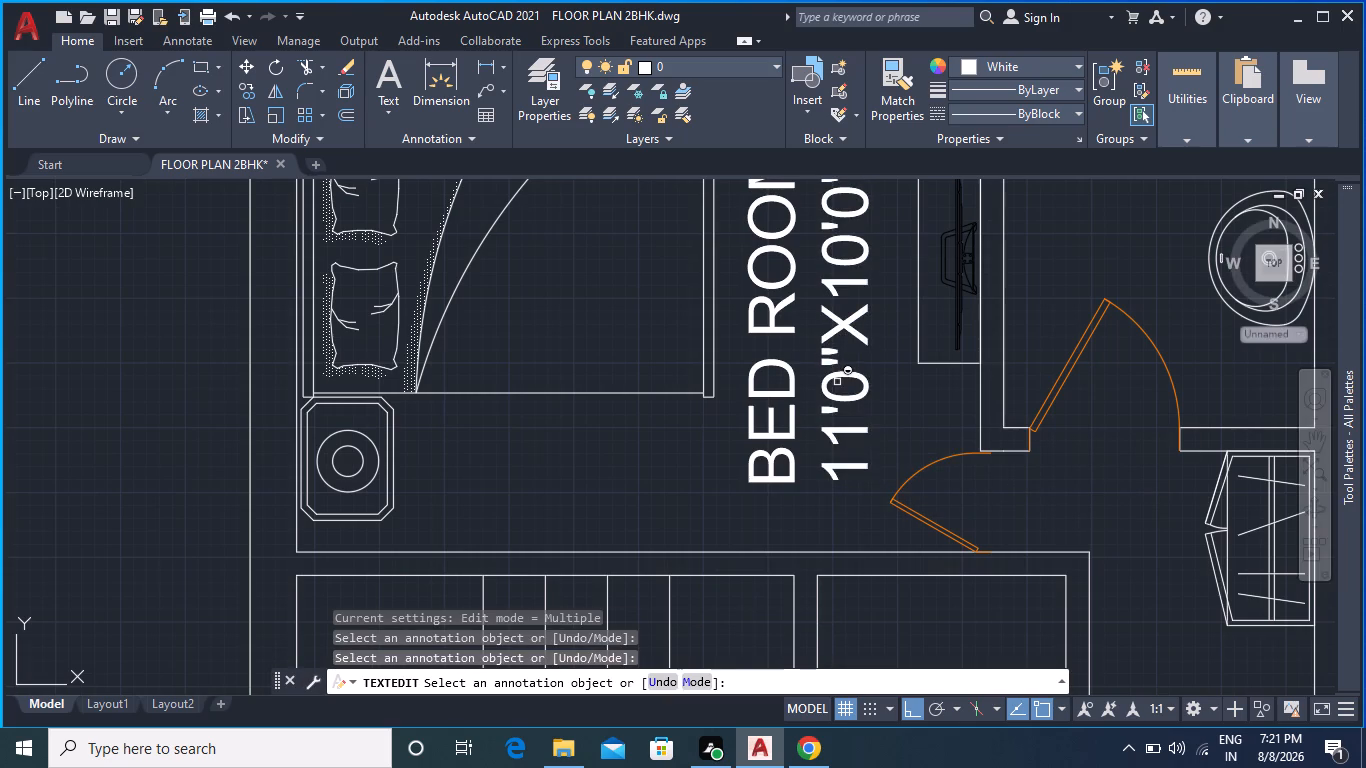
double_click(845, 403)
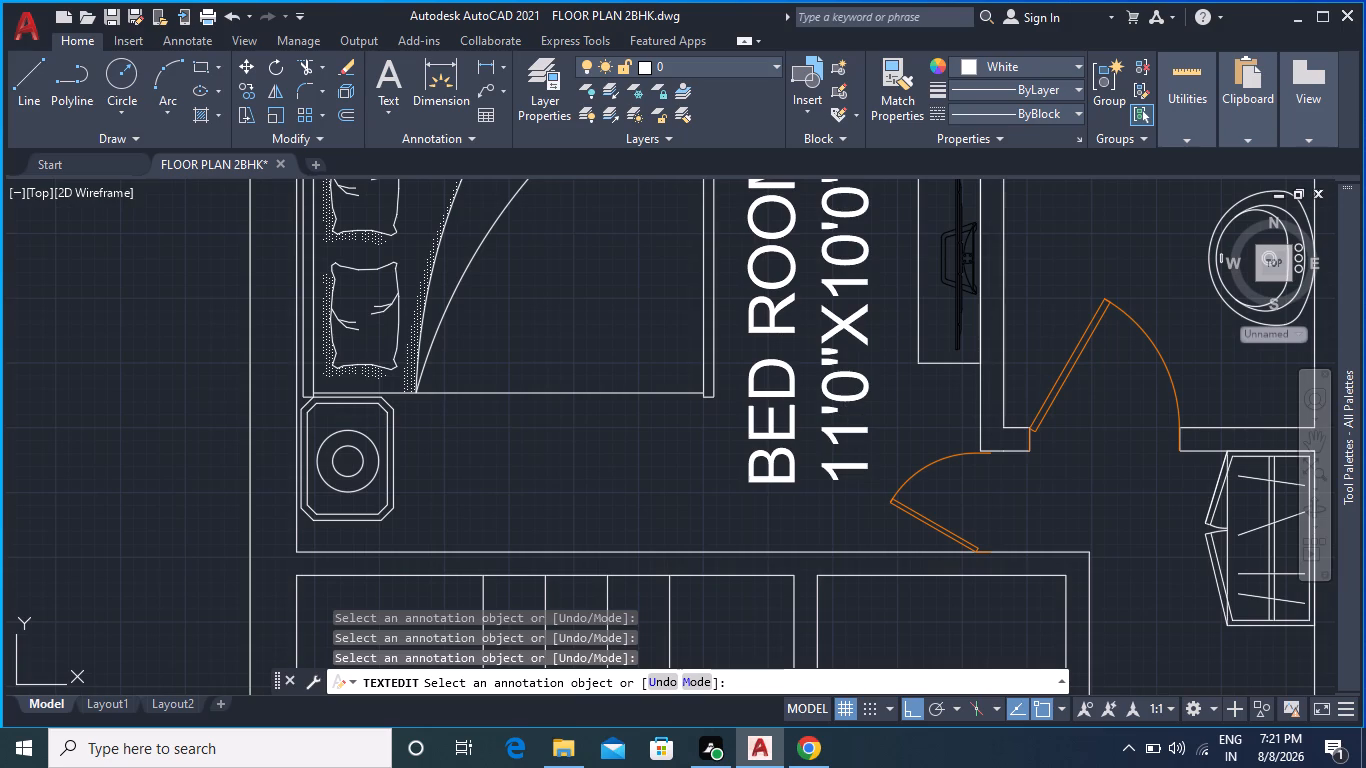
click(870, 463)
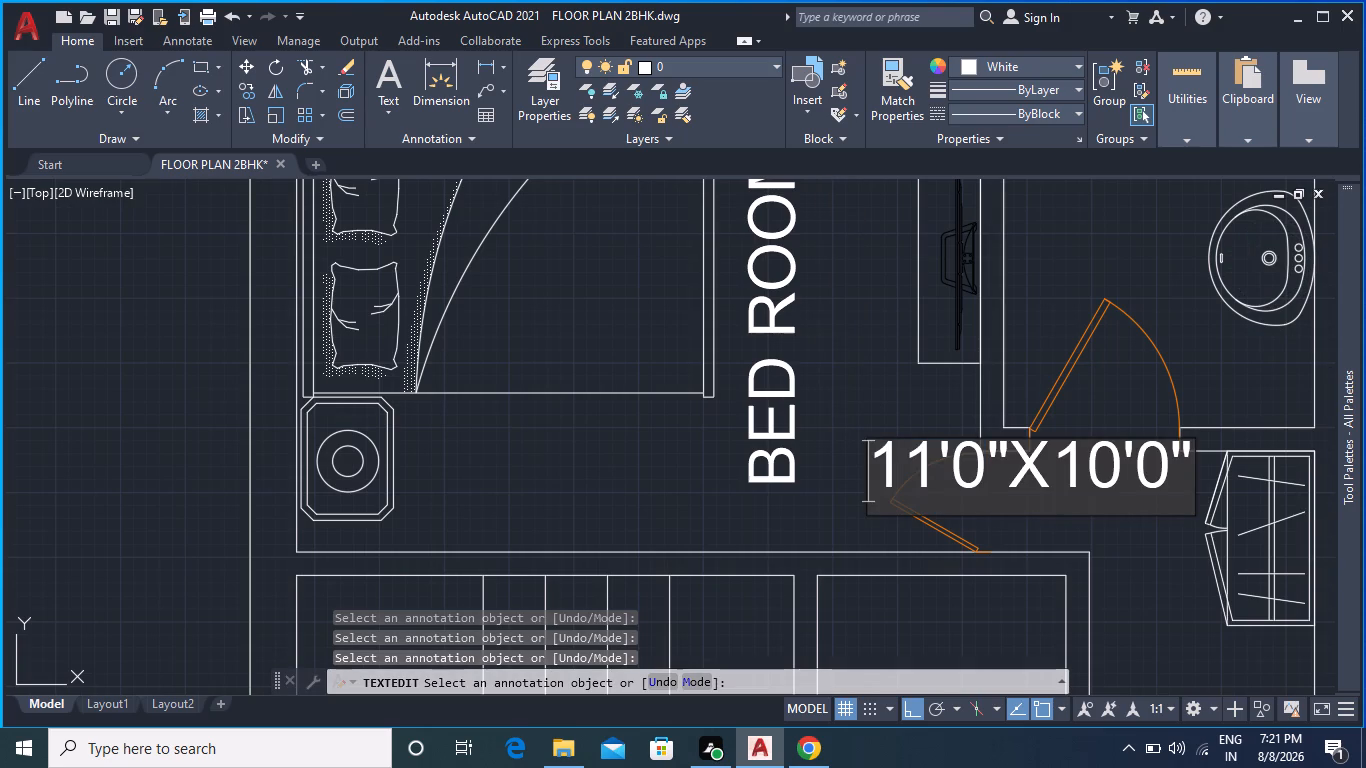
key(space)
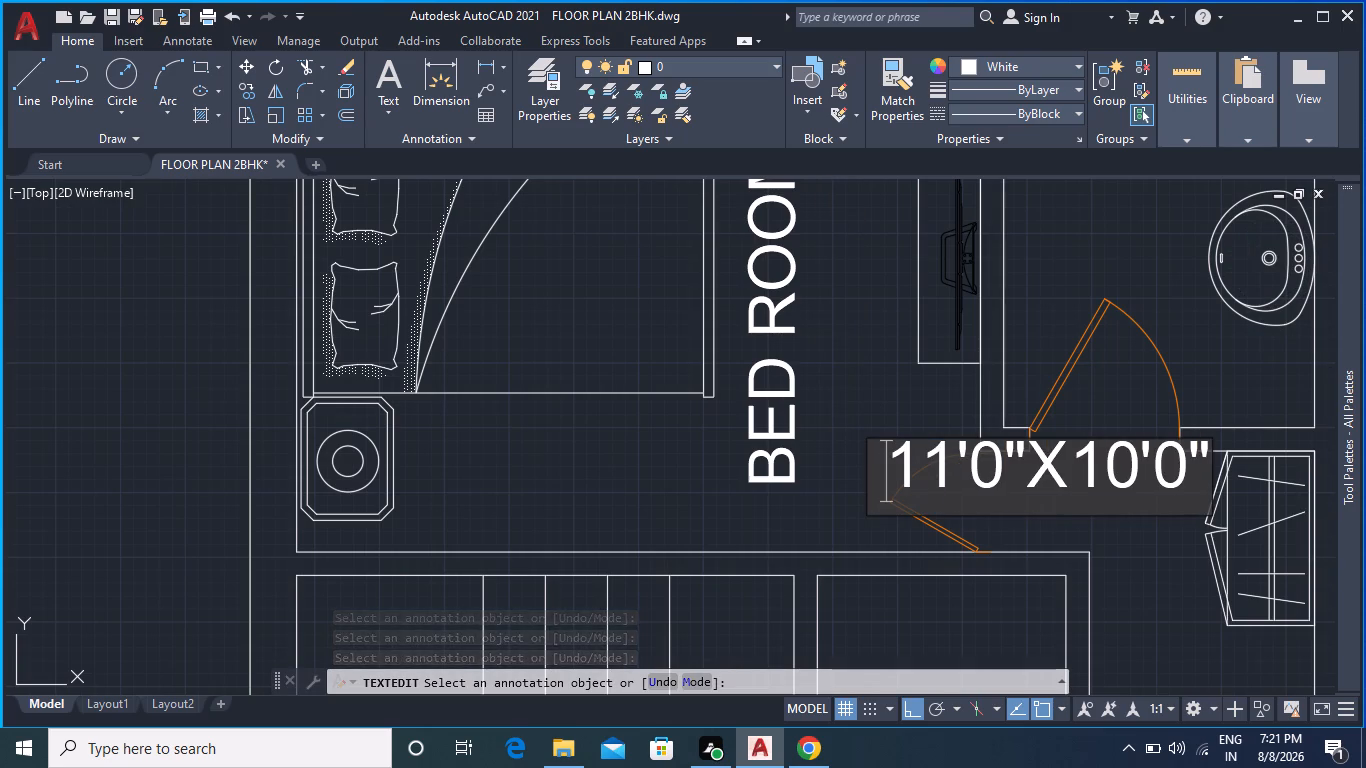
click(806, 492)
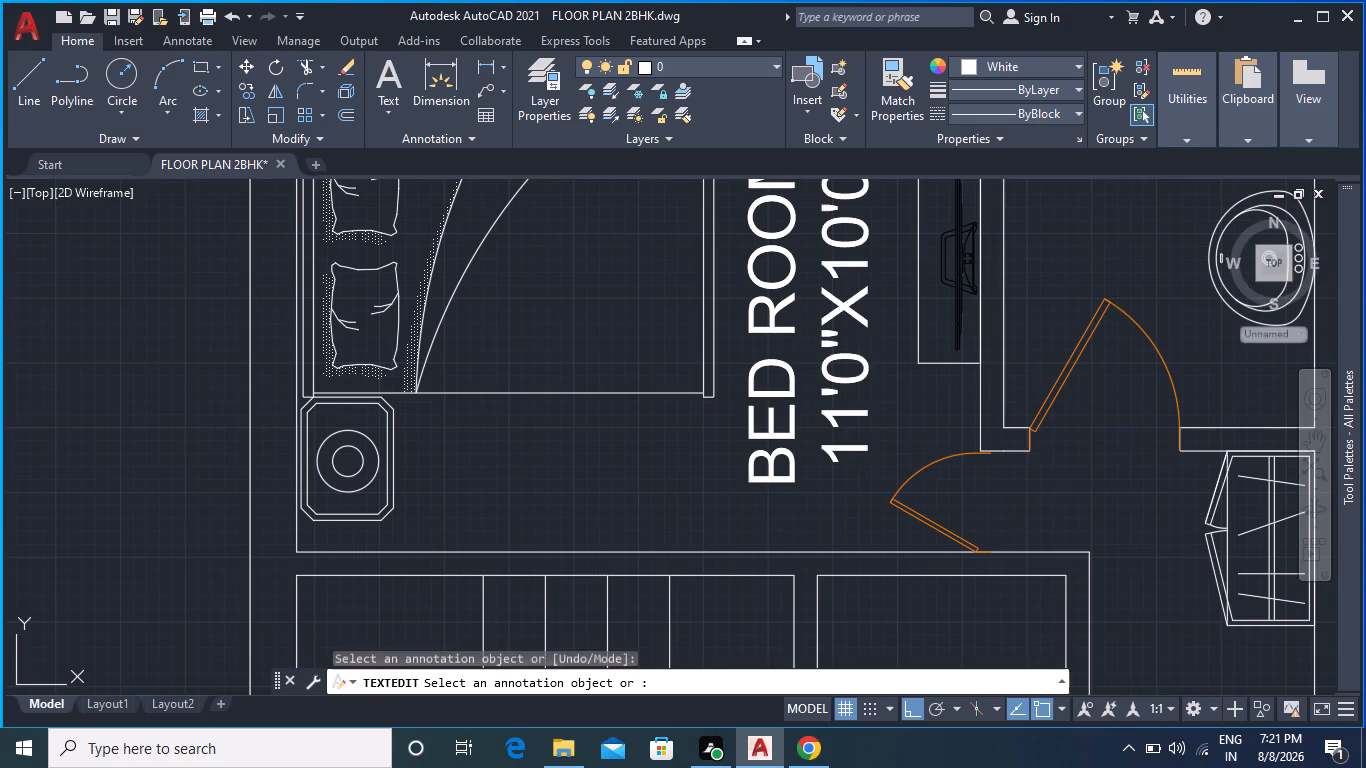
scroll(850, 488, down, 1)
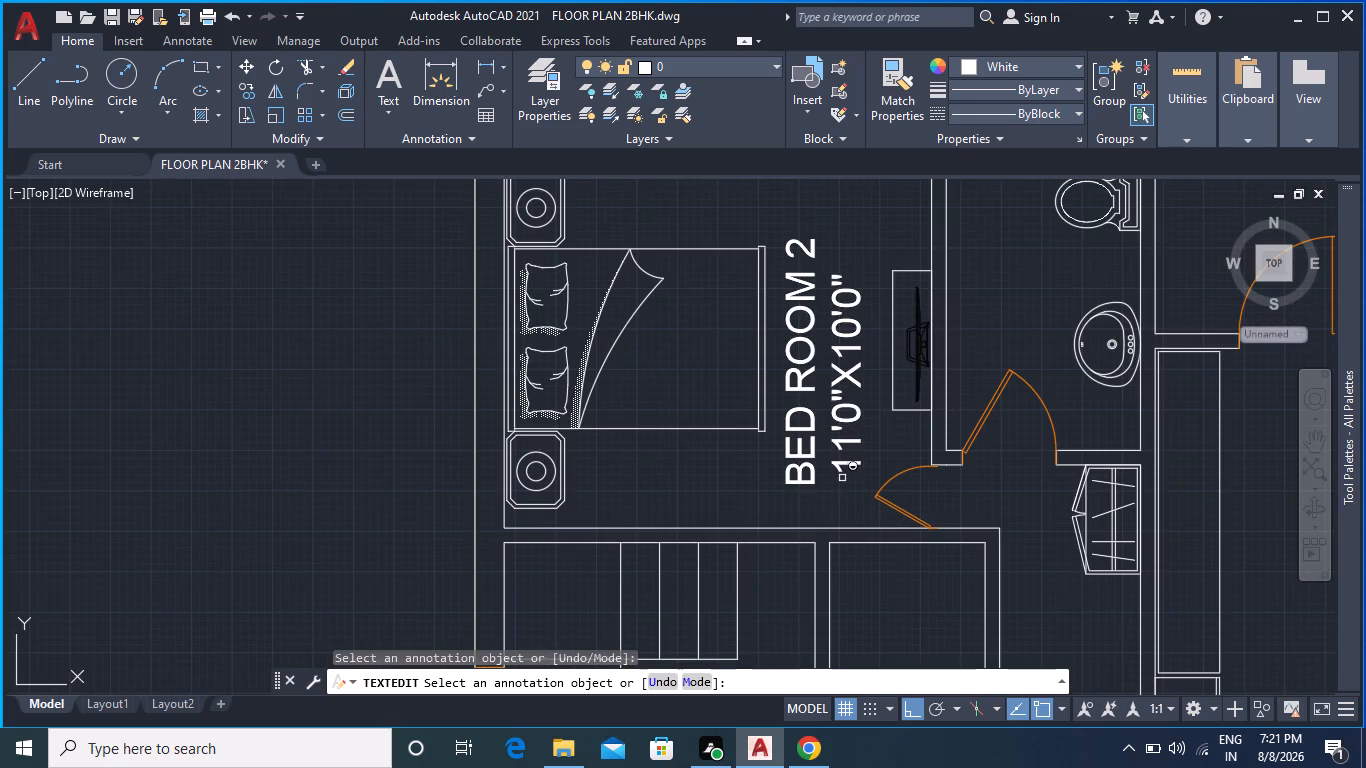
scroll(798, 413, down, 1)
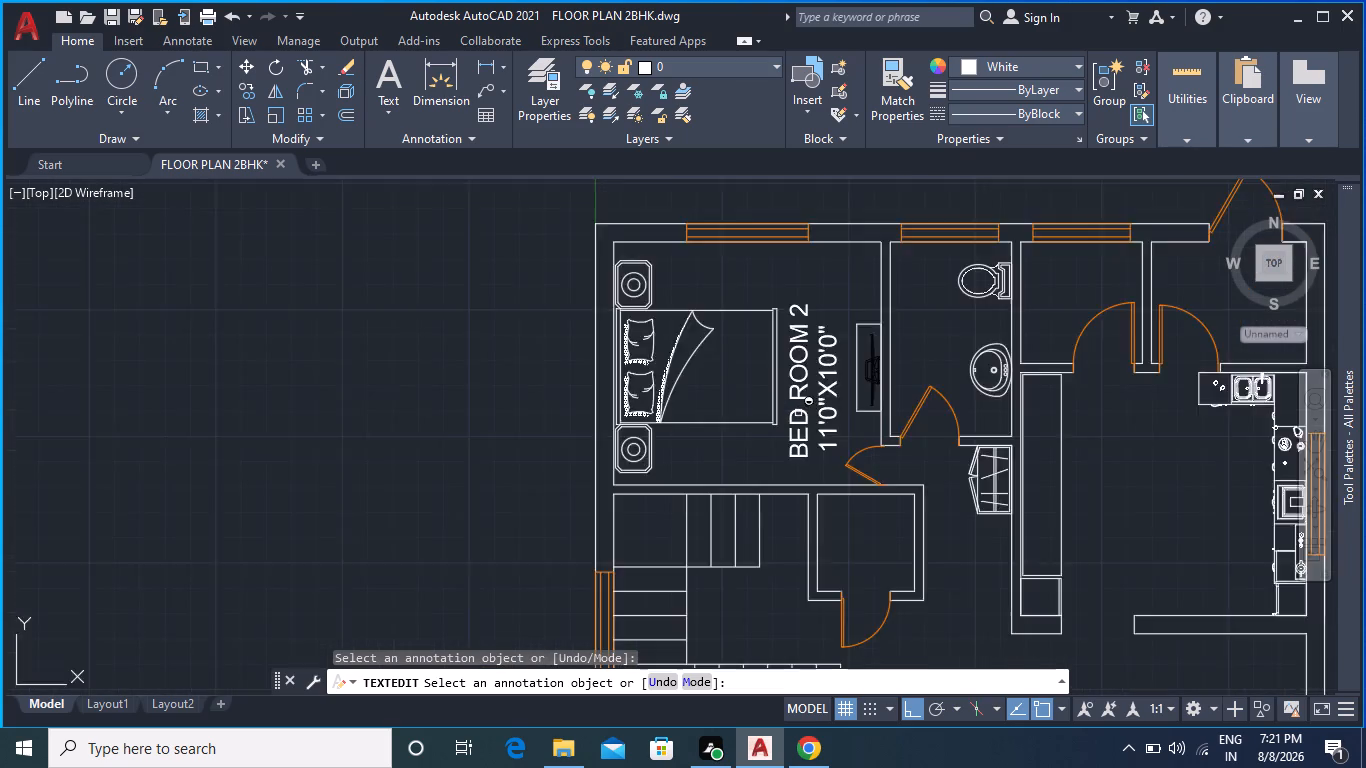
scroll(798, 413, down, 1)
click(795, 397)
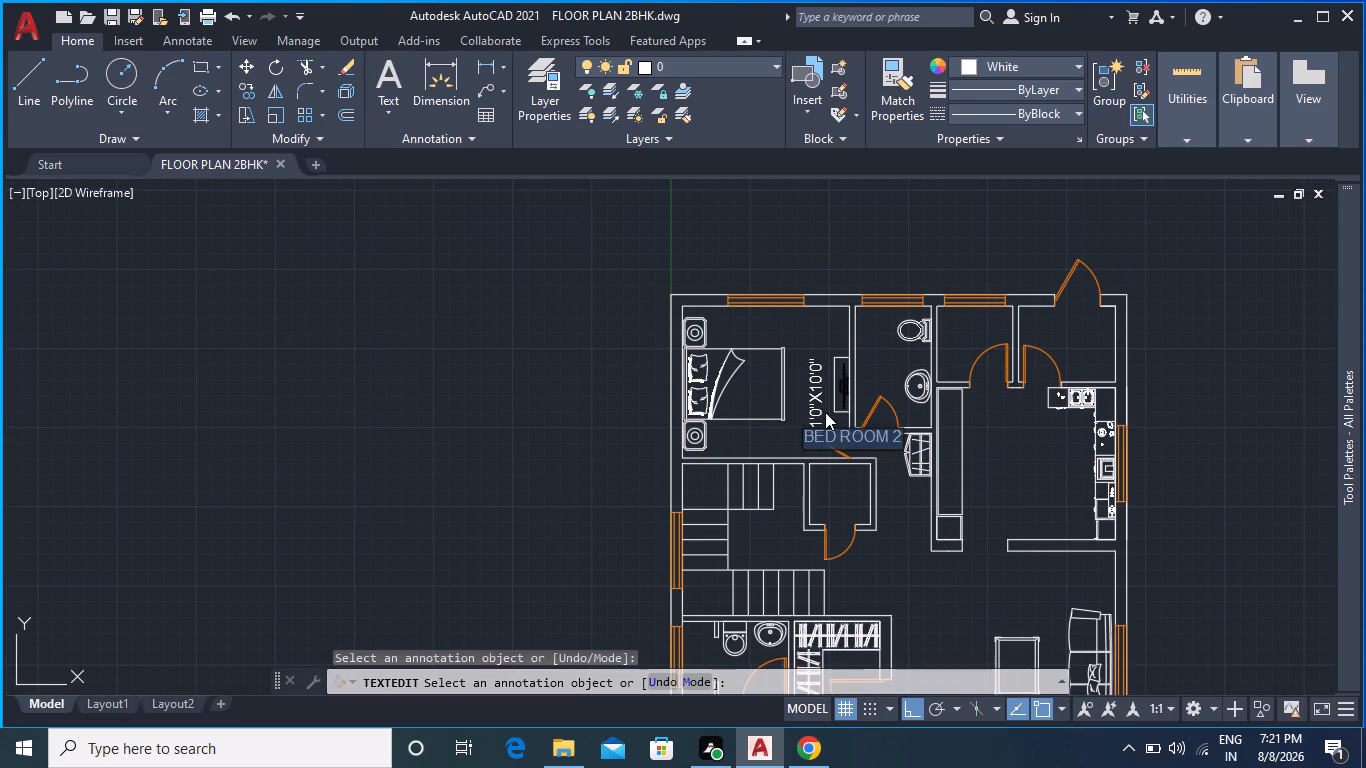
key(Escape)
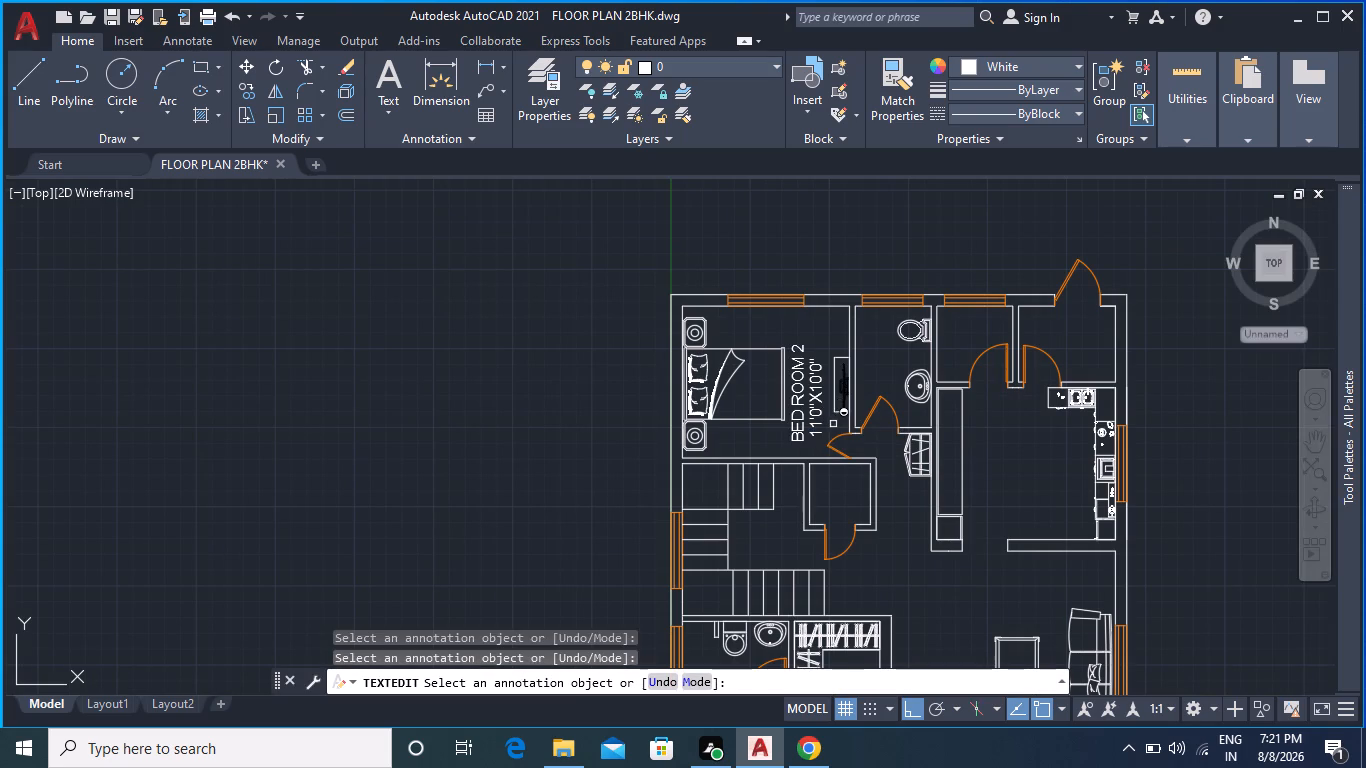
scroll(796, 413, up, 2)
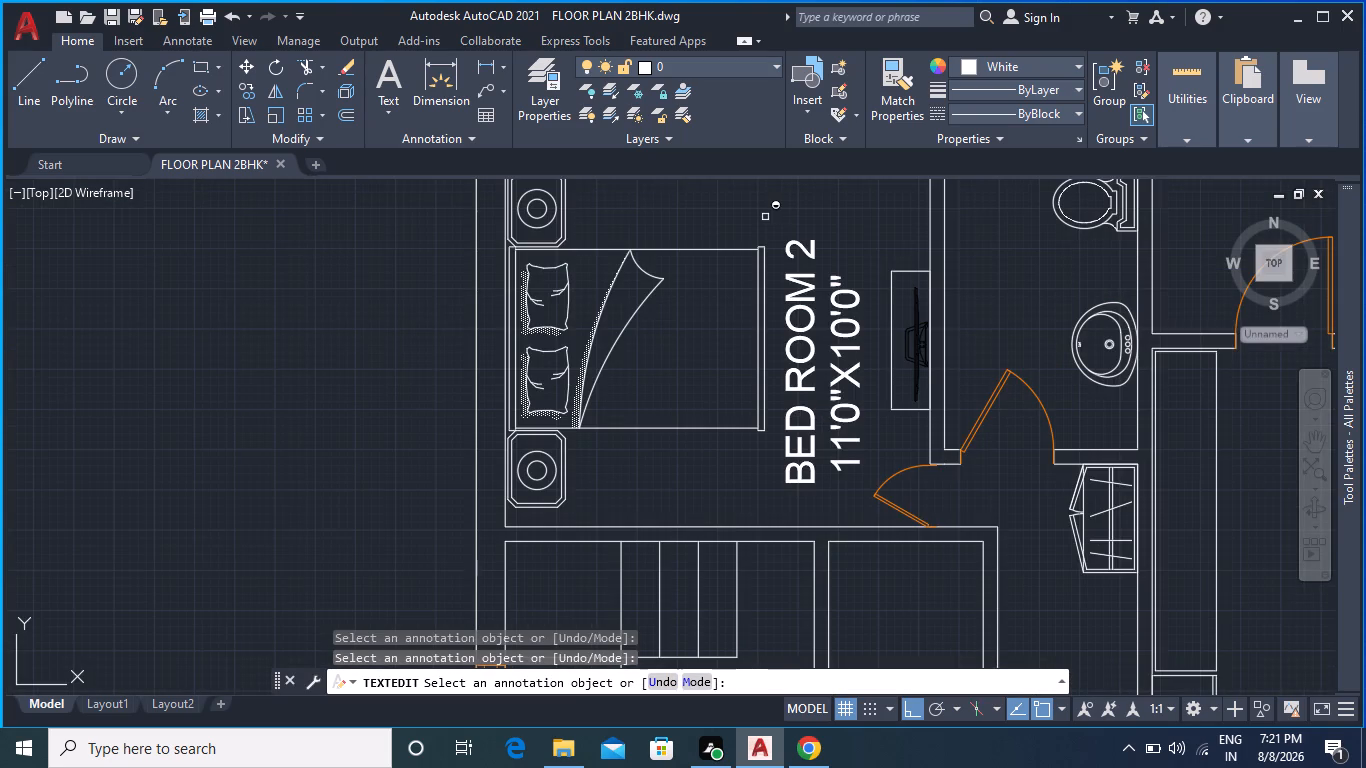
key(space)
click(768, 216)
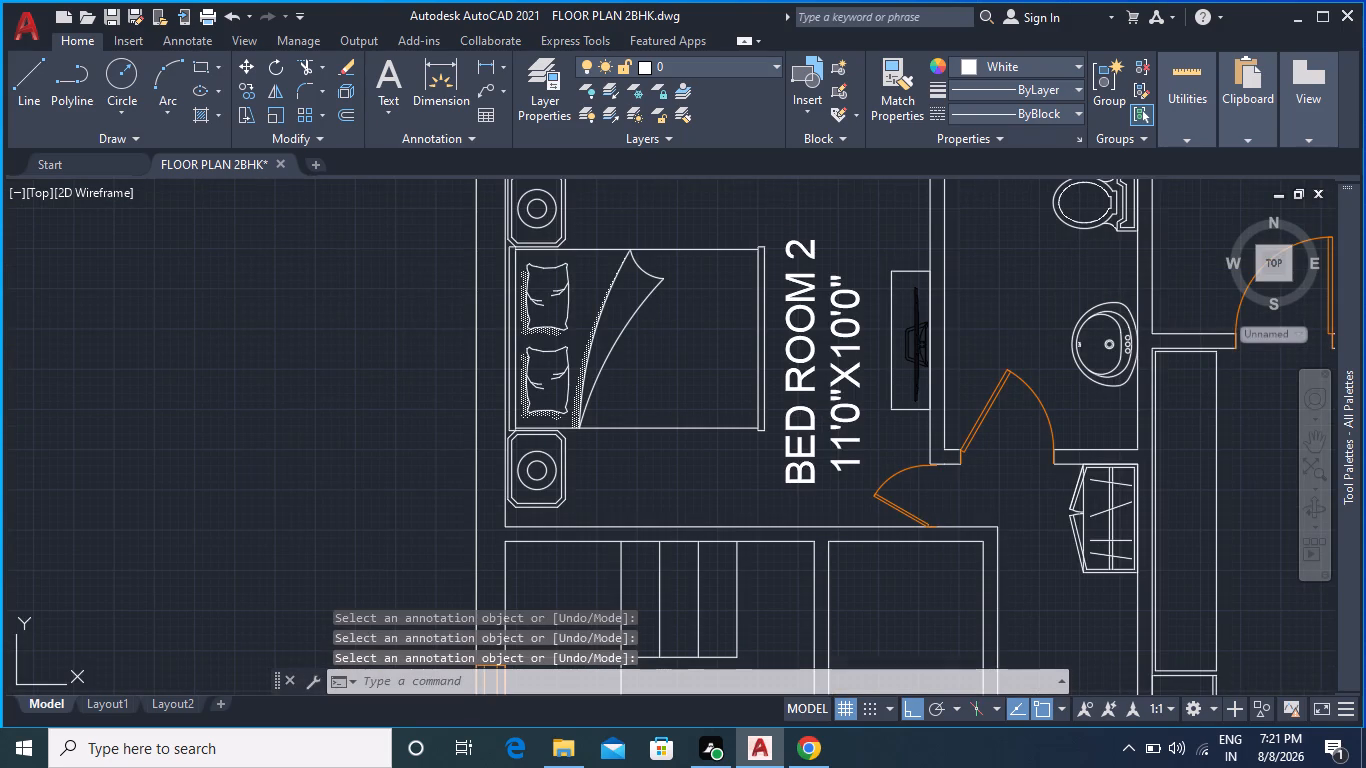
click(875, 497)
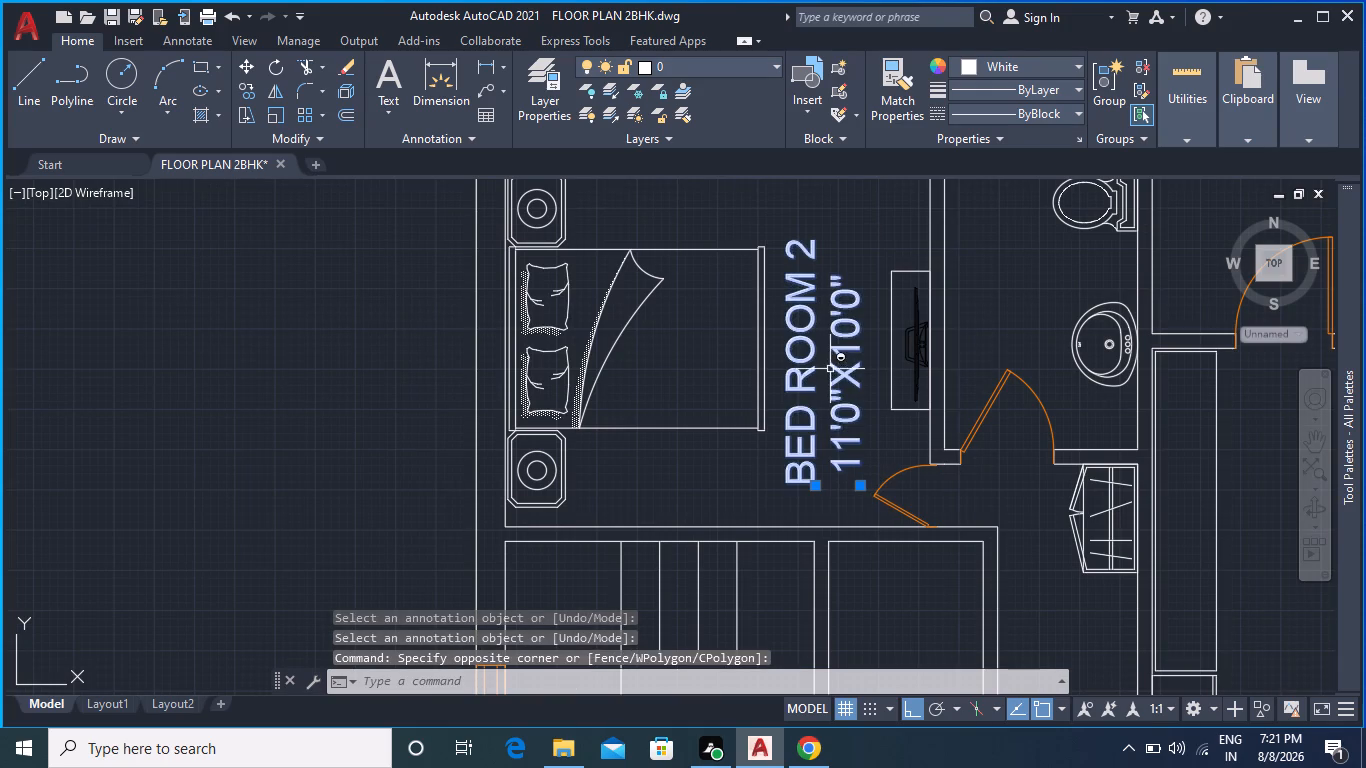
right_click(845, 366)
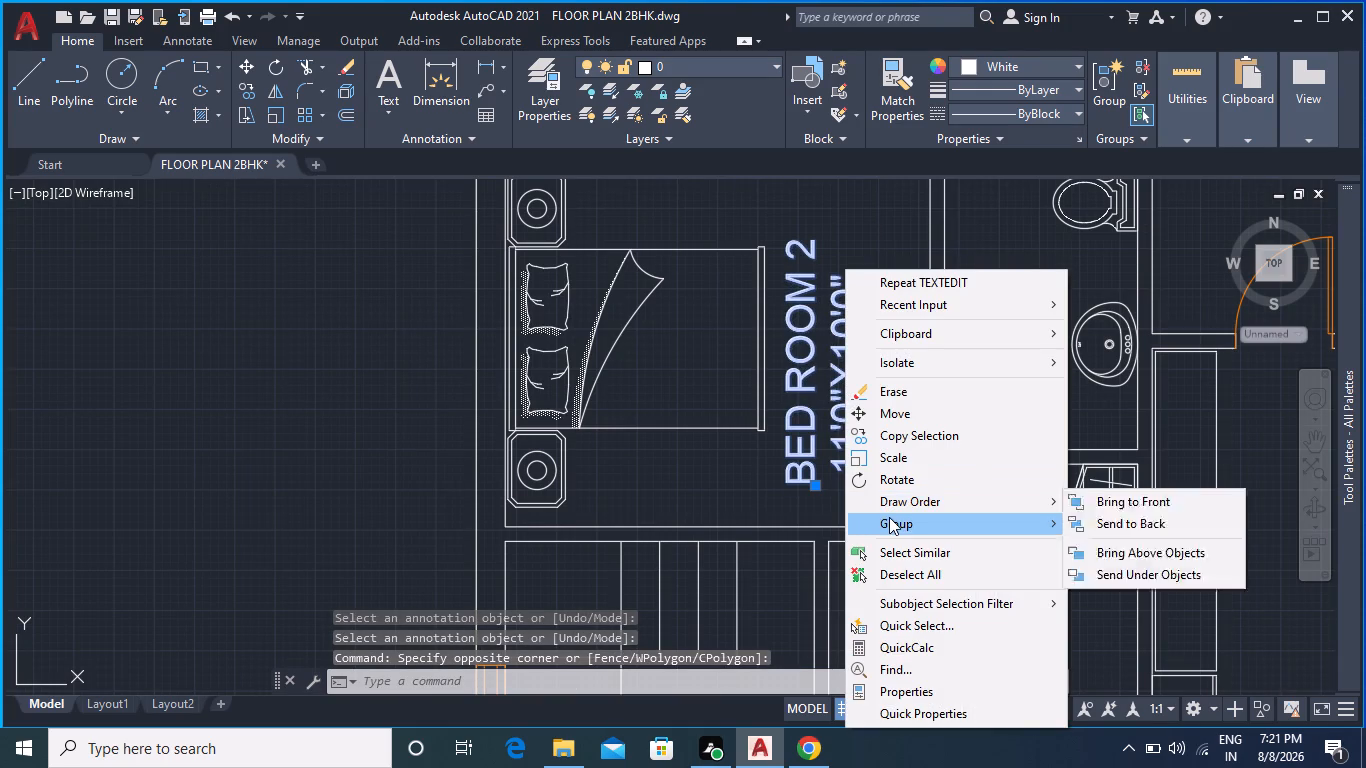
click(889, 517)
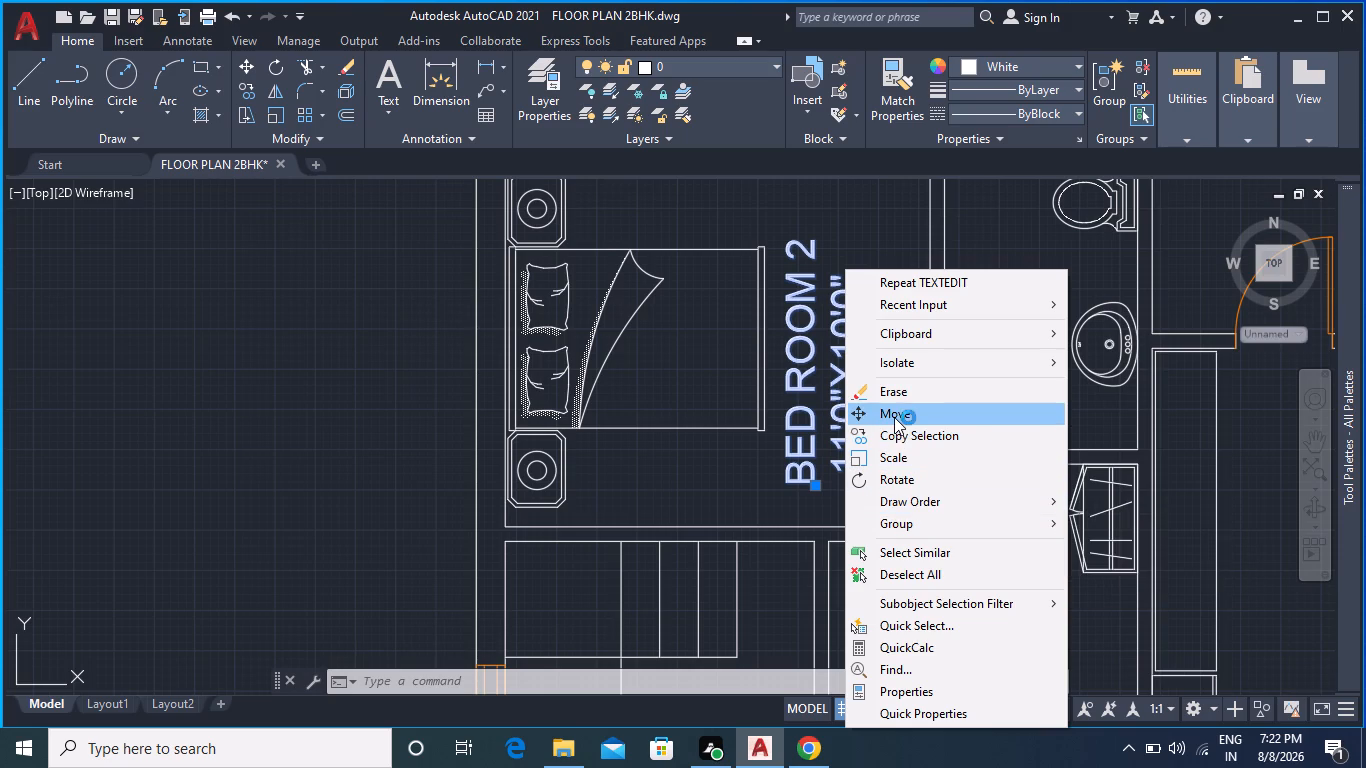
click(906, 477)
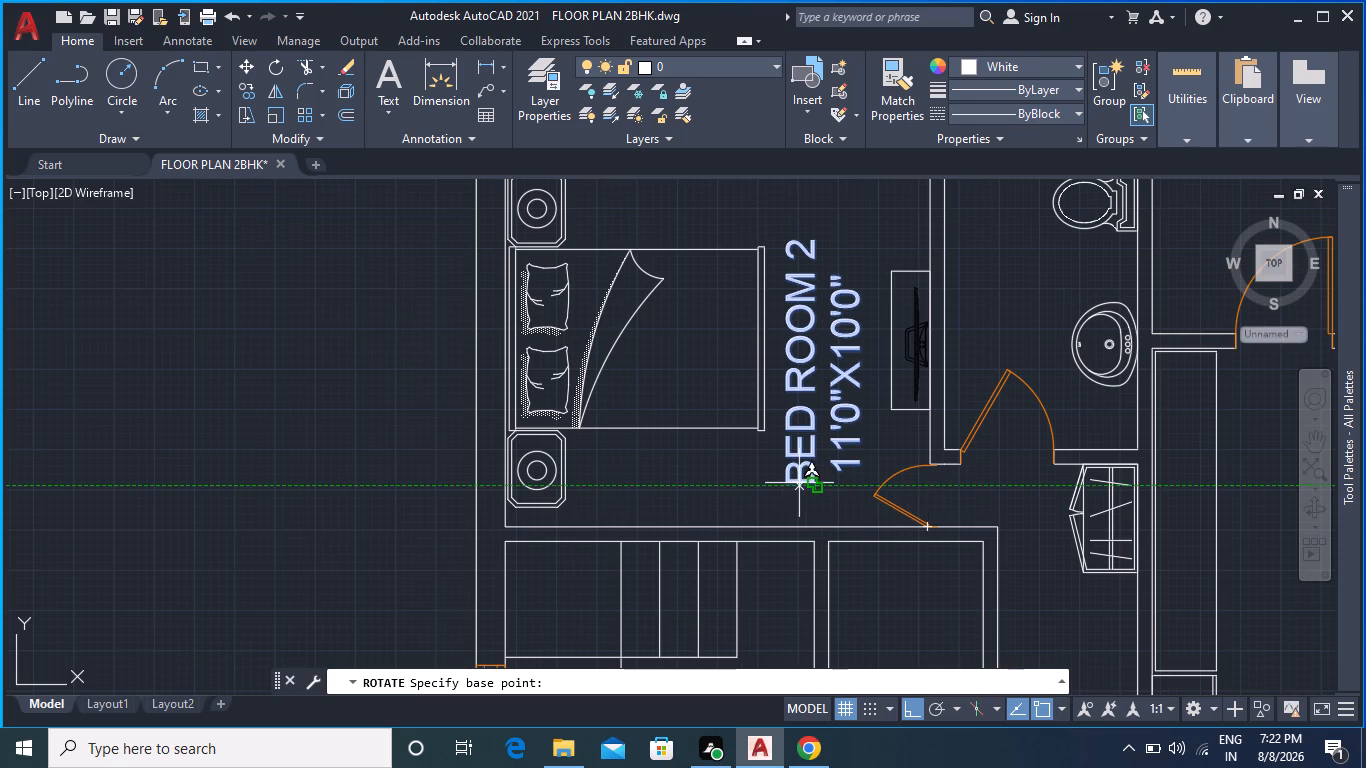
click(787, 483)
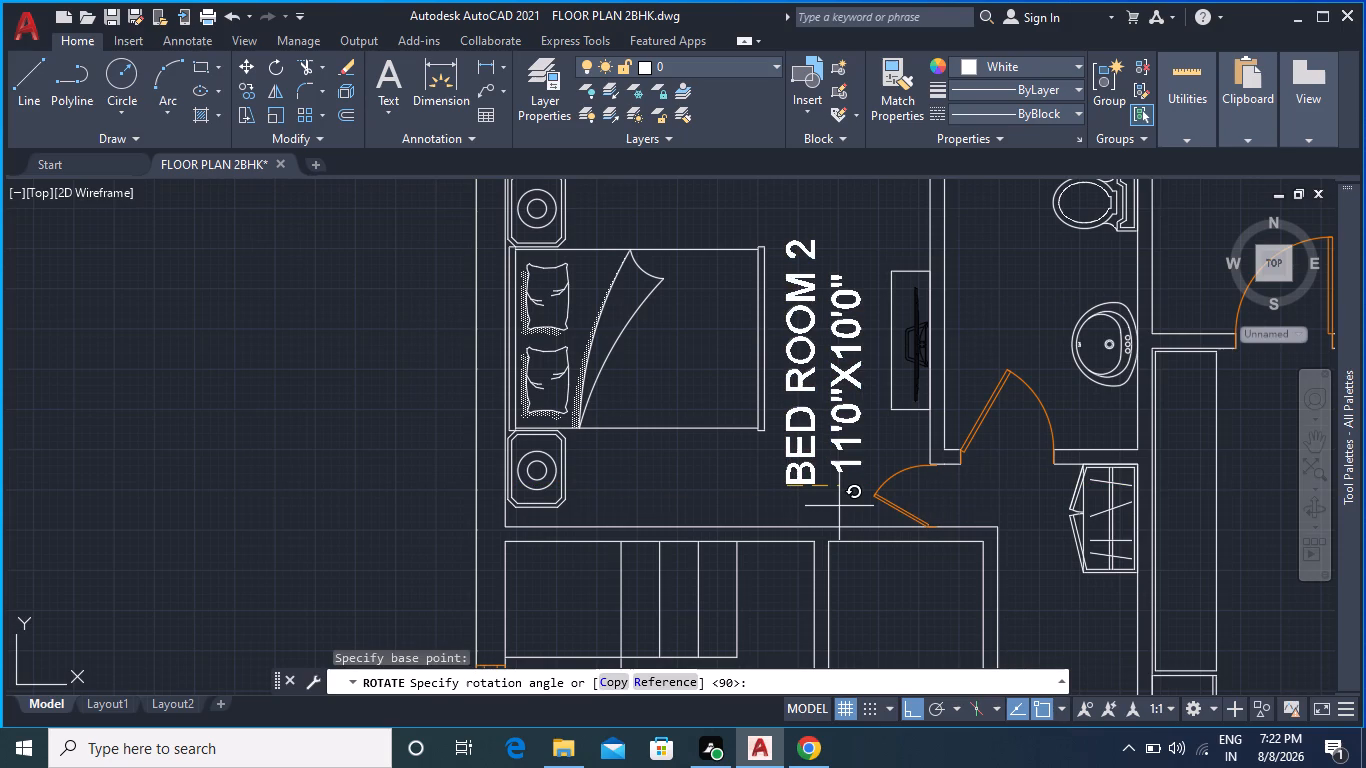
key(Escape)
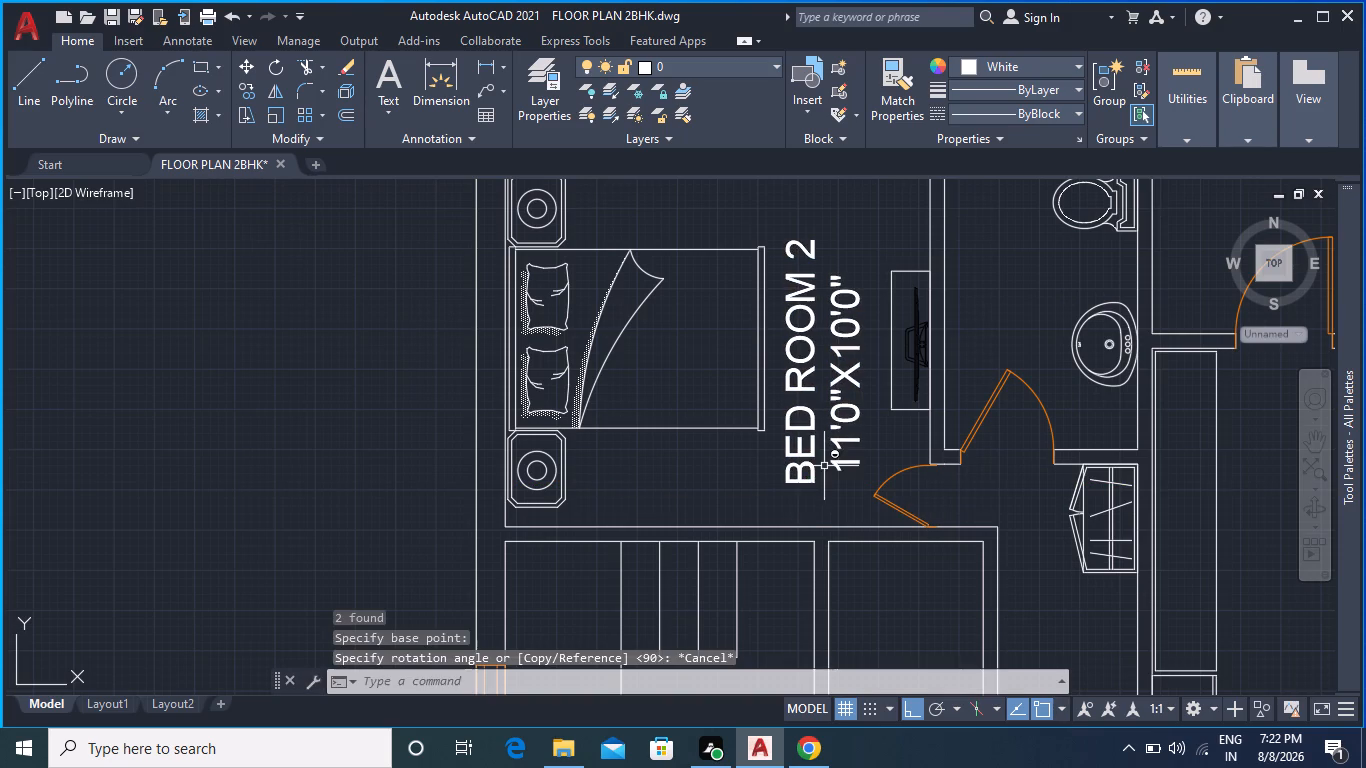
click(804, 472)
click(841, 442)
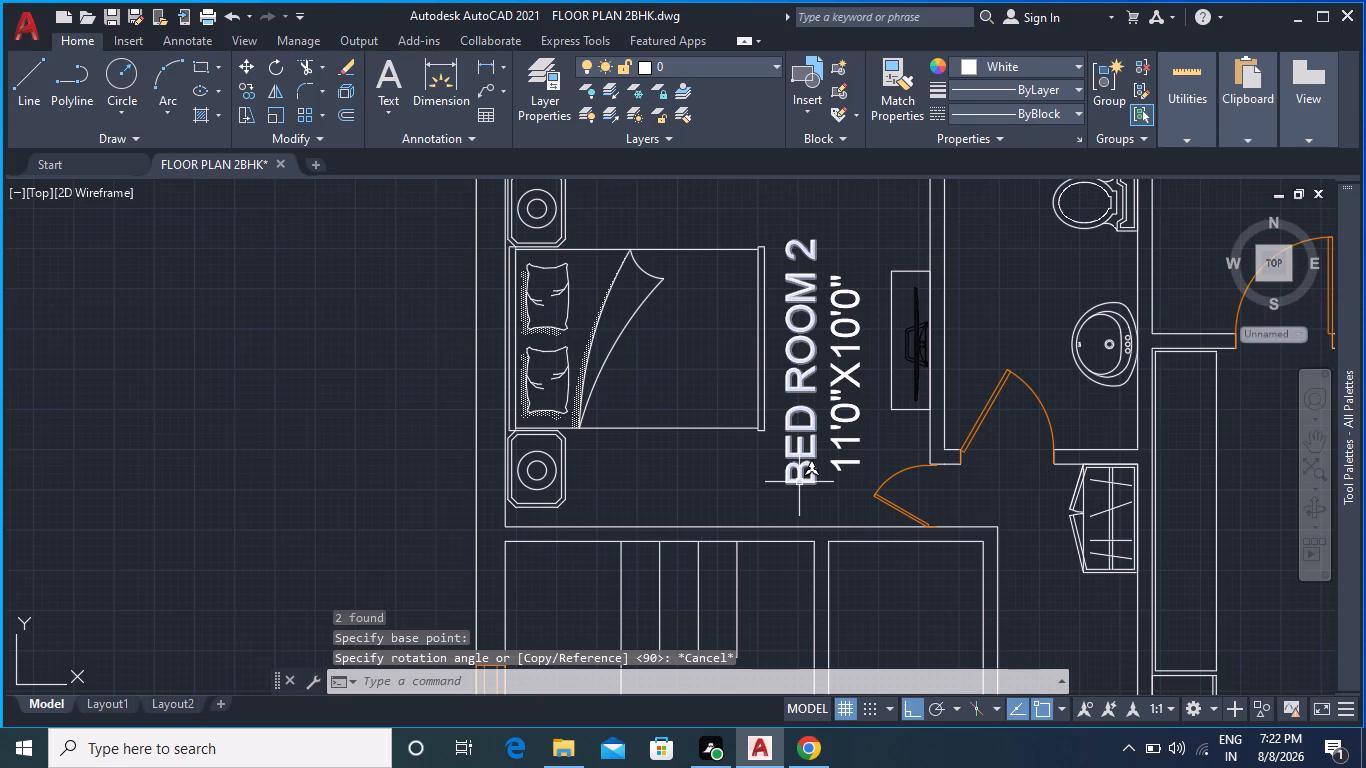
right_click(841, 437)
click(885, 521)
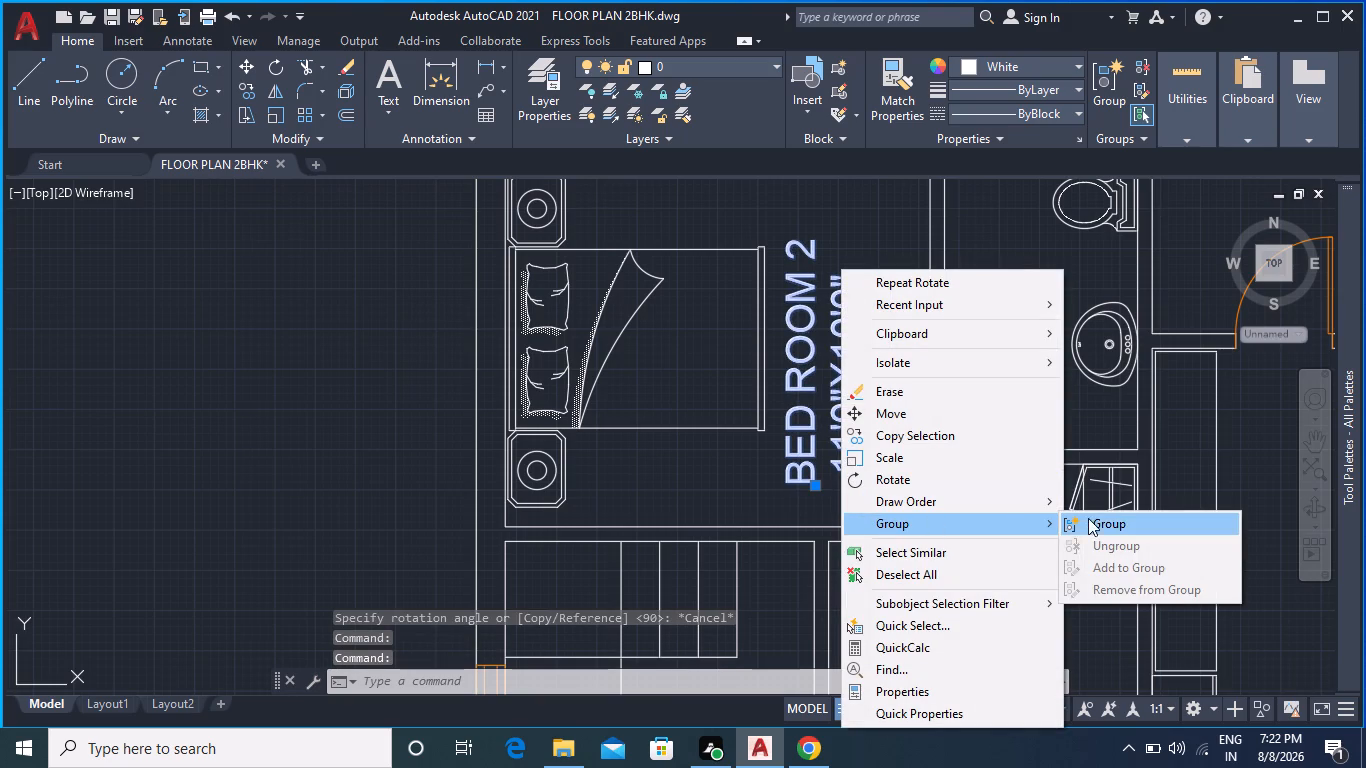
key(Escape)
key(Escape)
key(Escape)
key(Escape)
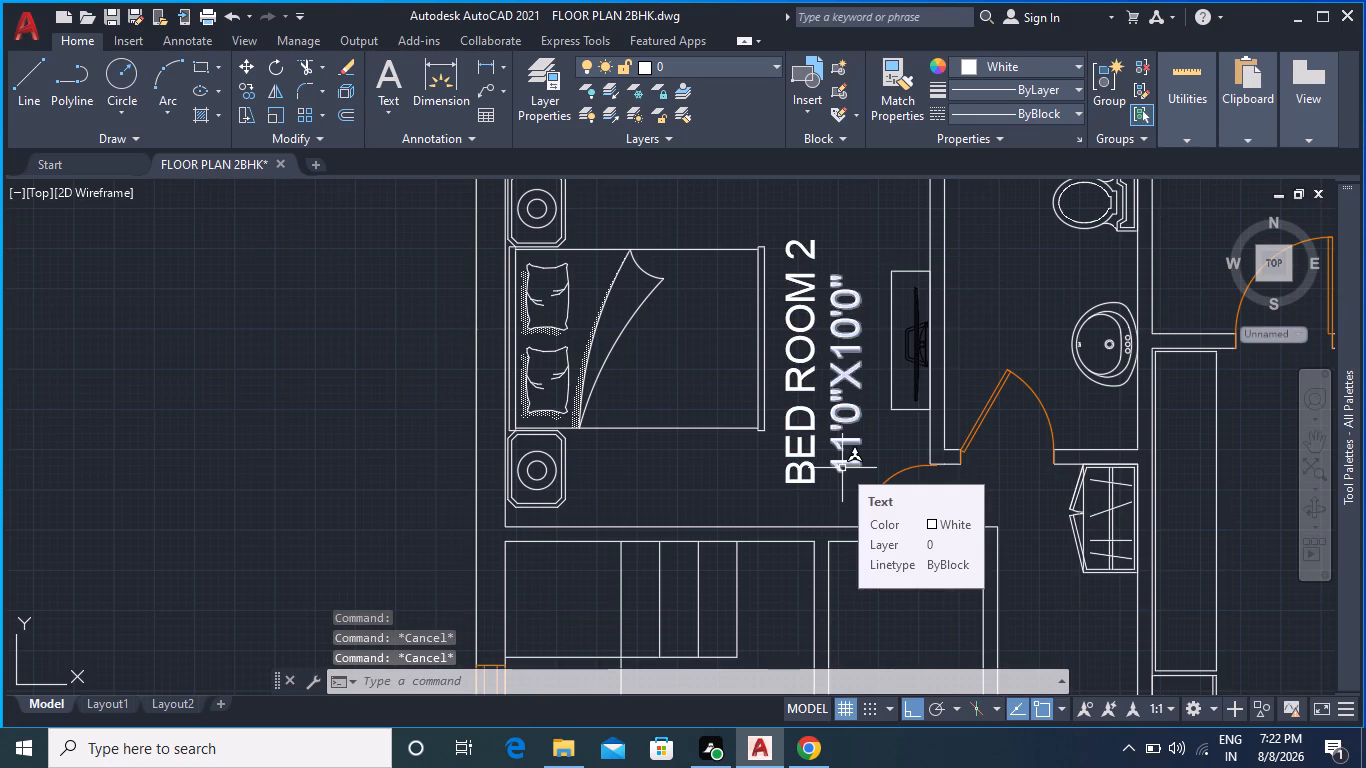
Add one more leading space to the 11'0"X10'0" size line to better centre it under BED ROOM 2.
click(842, 468)
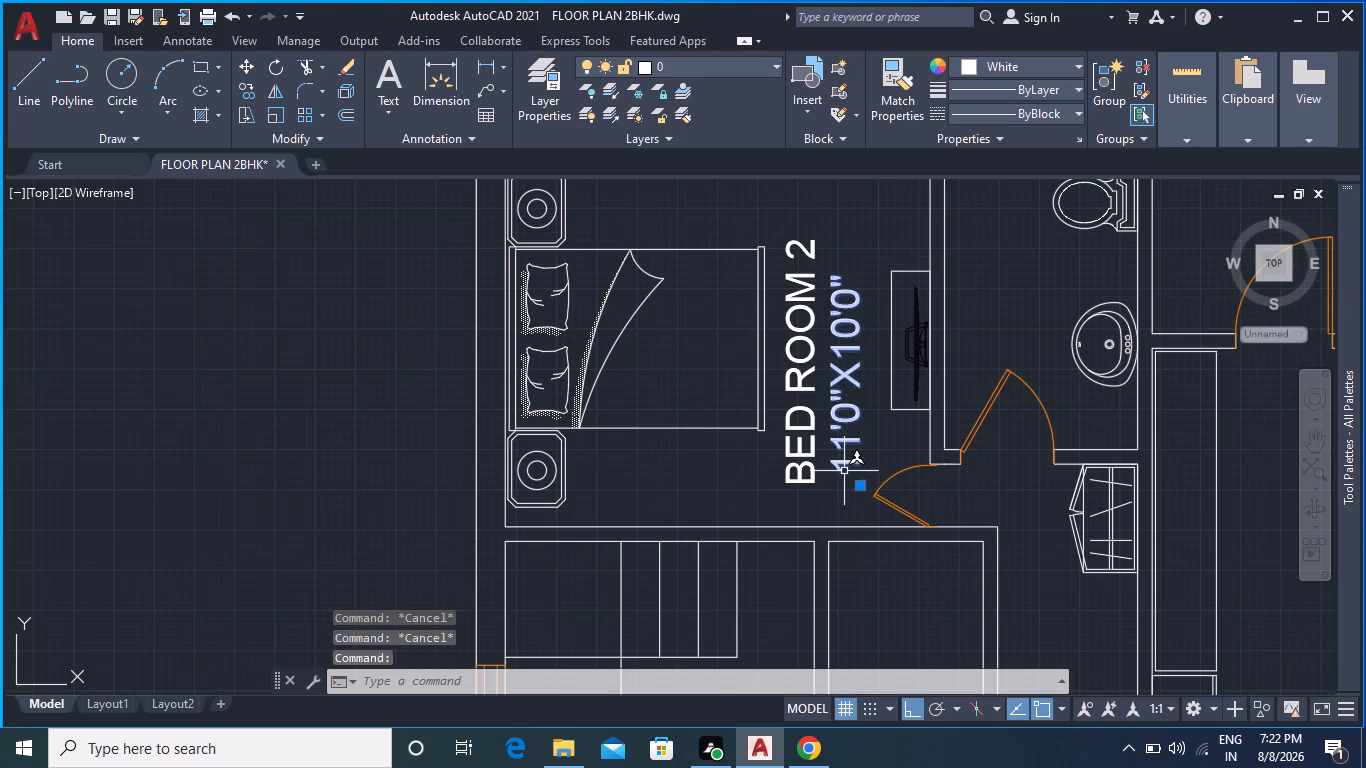
double_click(849, 477)
double_click(842, 456)
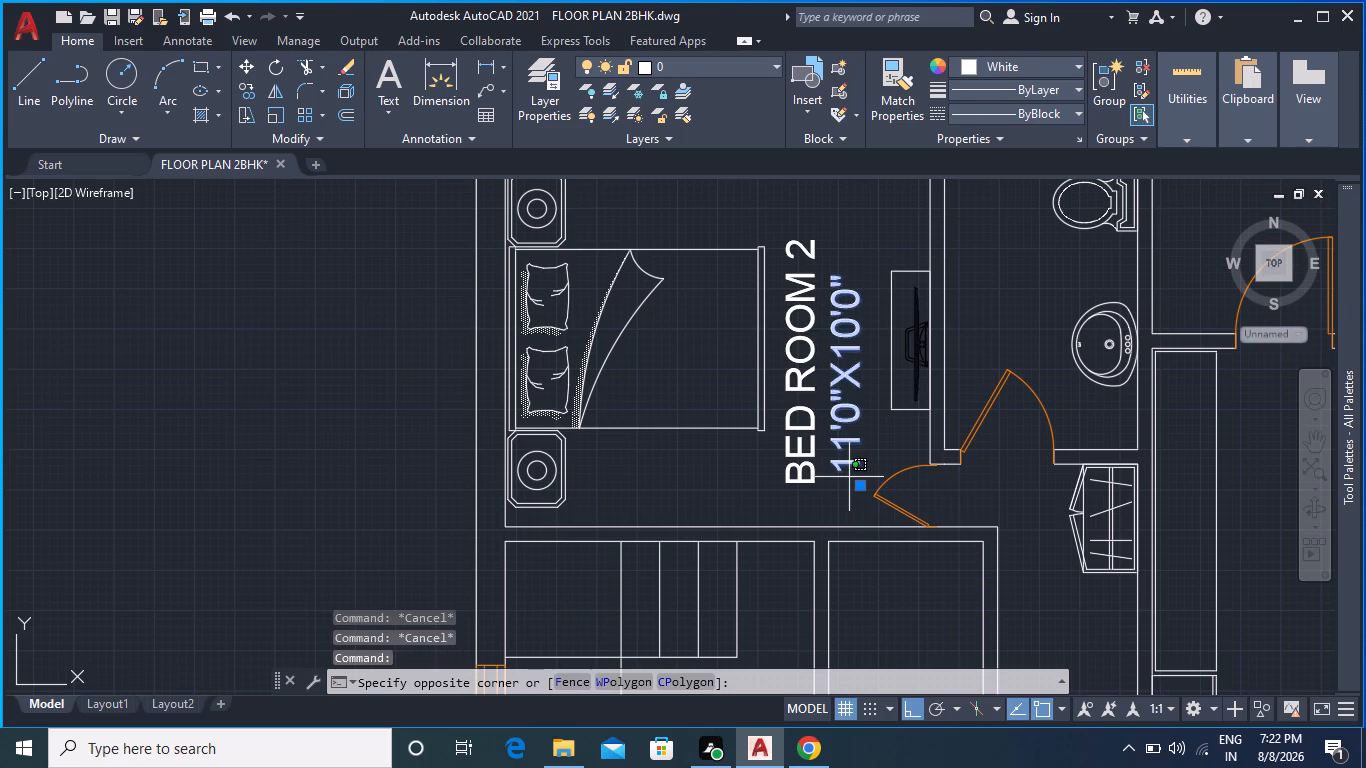
double_click(846, 470)
double_click(840, 477)
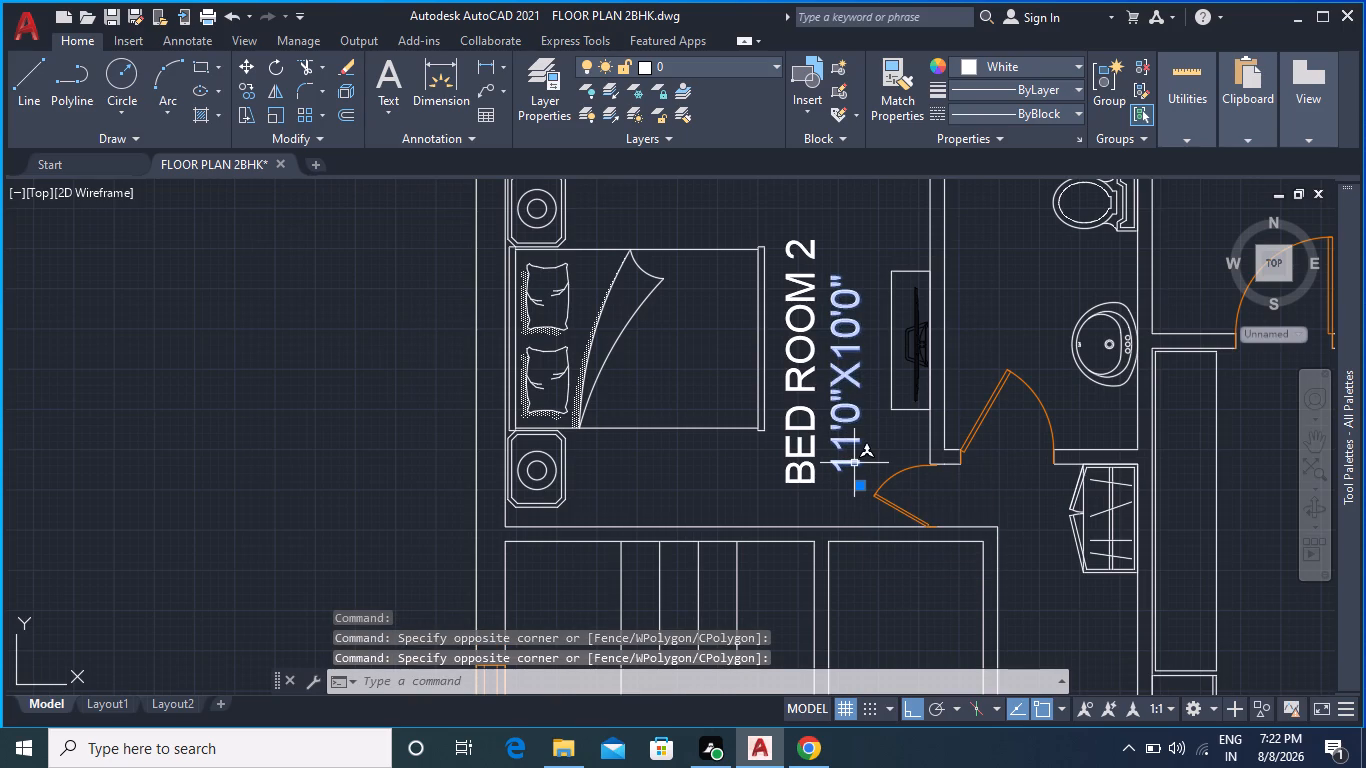
double_click(843, 401)
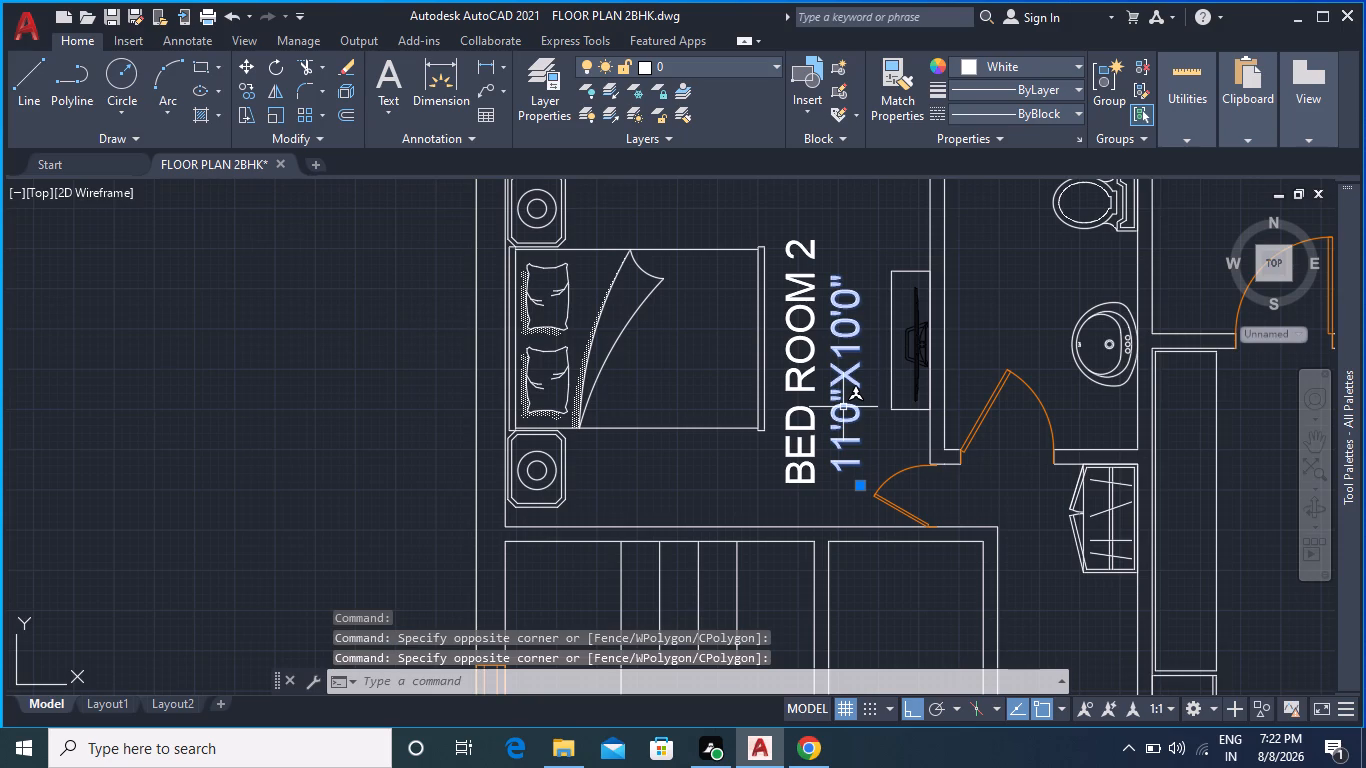
click(867, 474)
key(space)
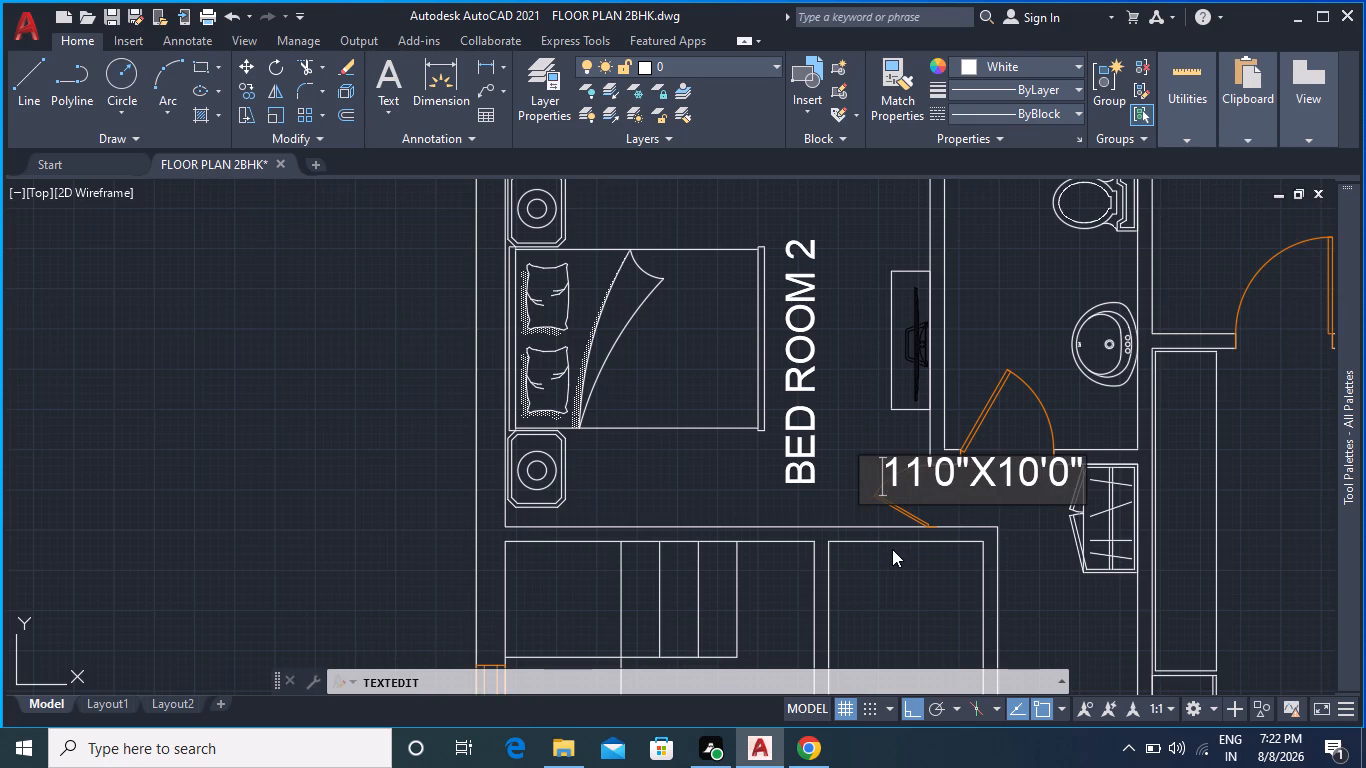
click(728, 485)
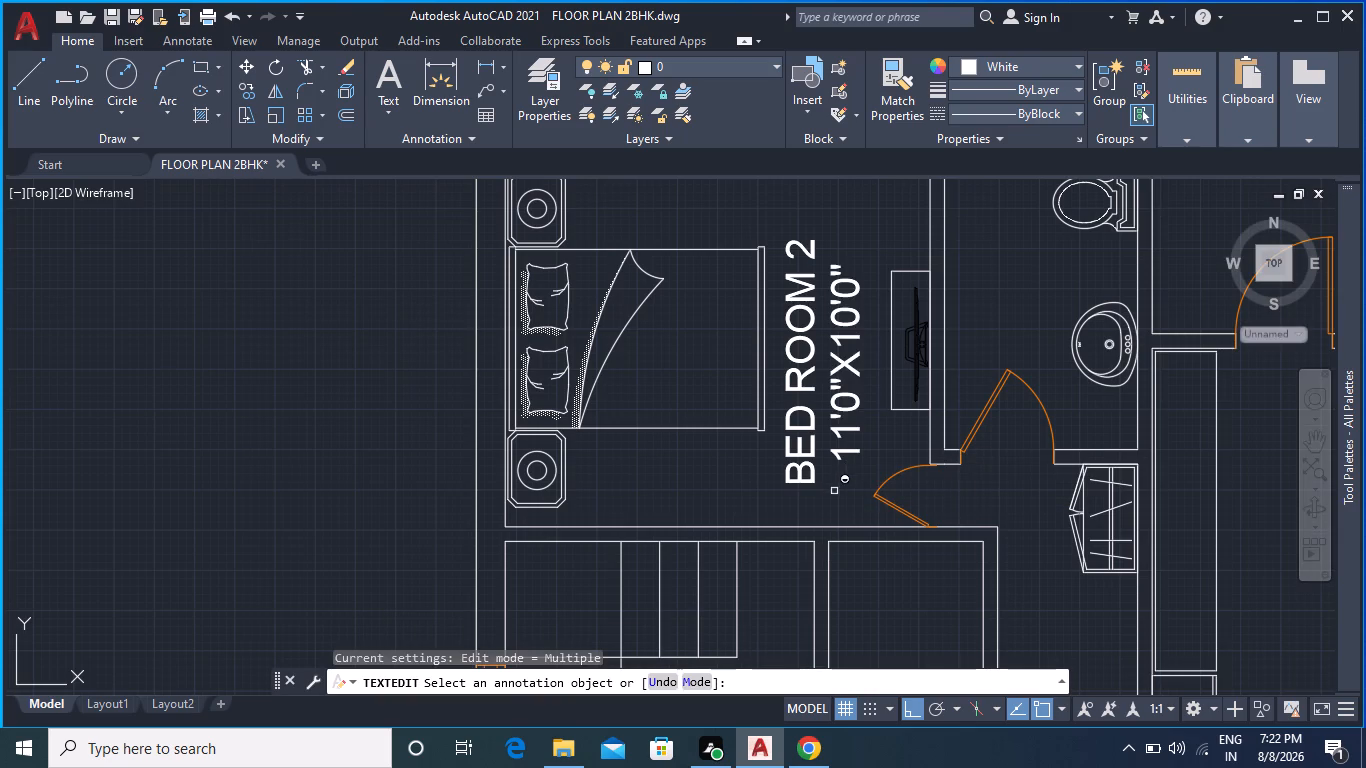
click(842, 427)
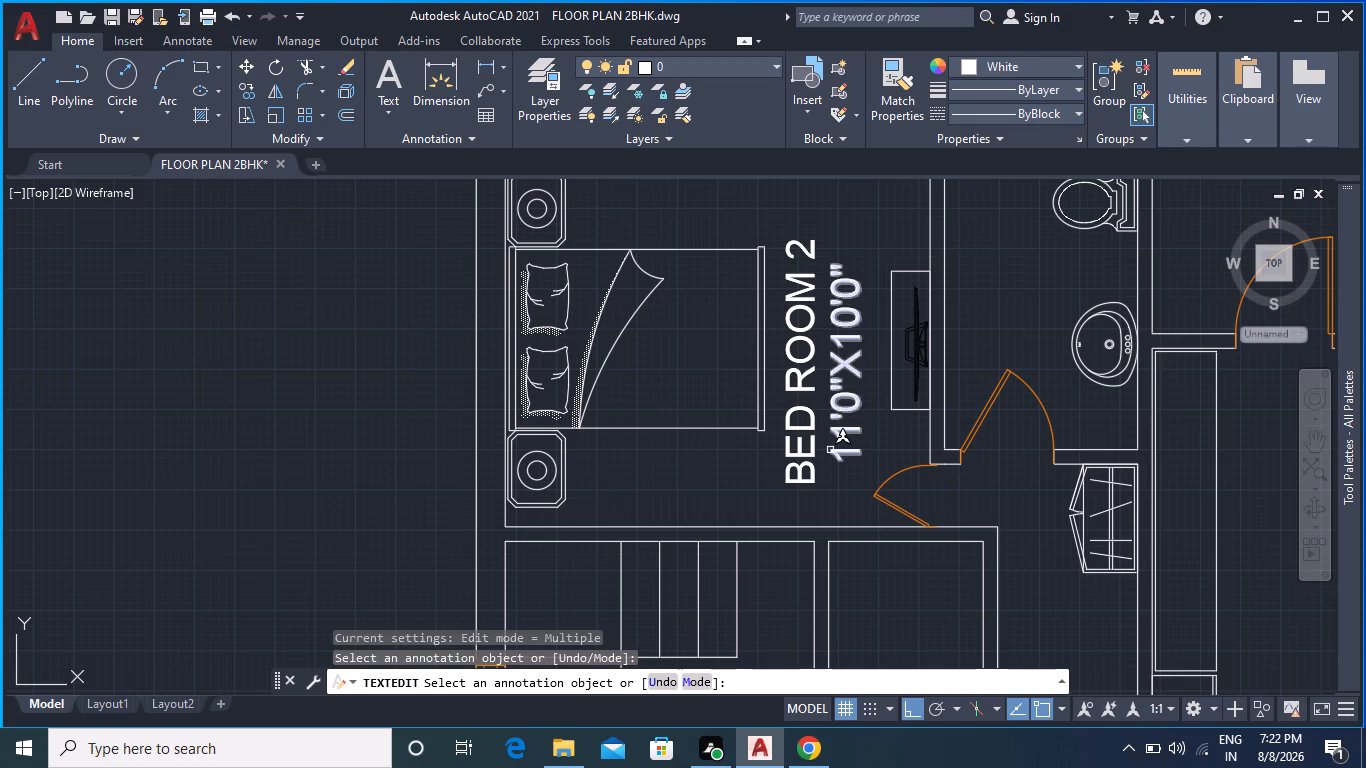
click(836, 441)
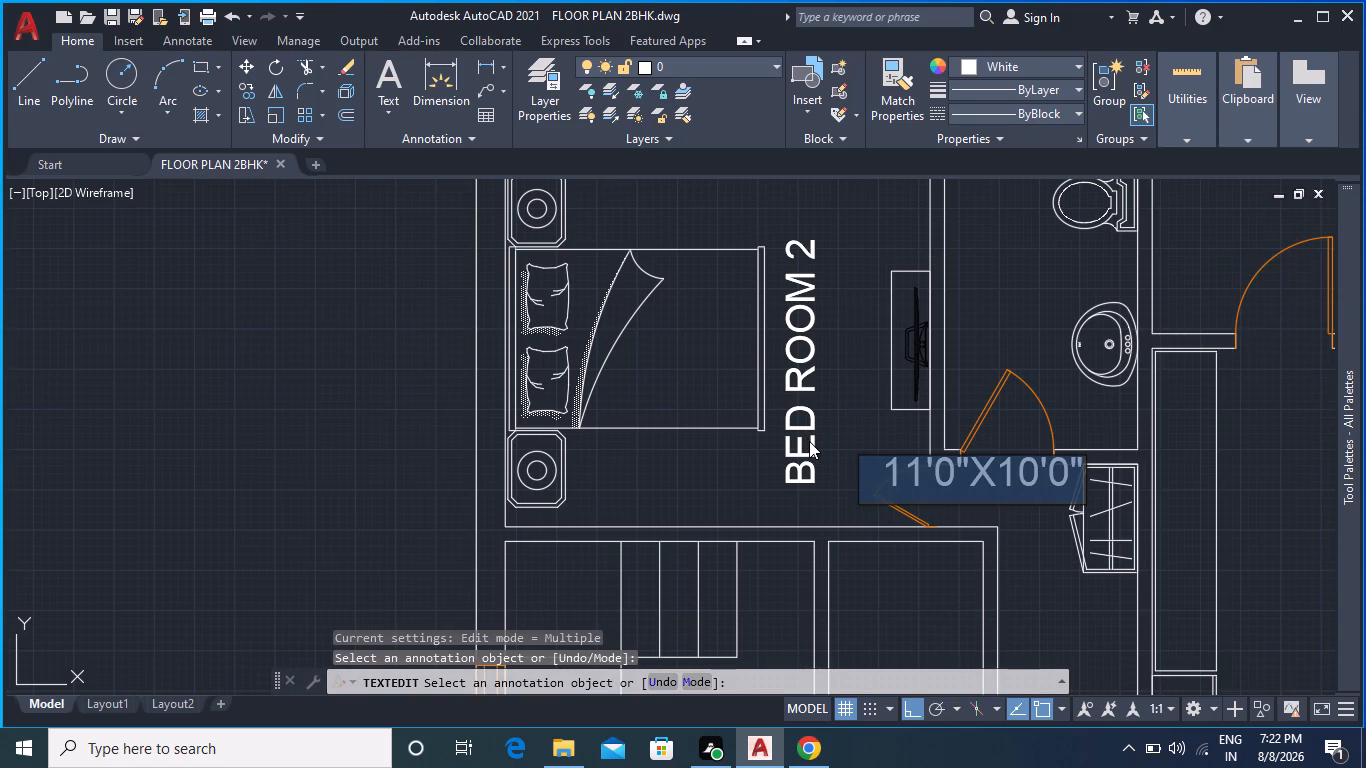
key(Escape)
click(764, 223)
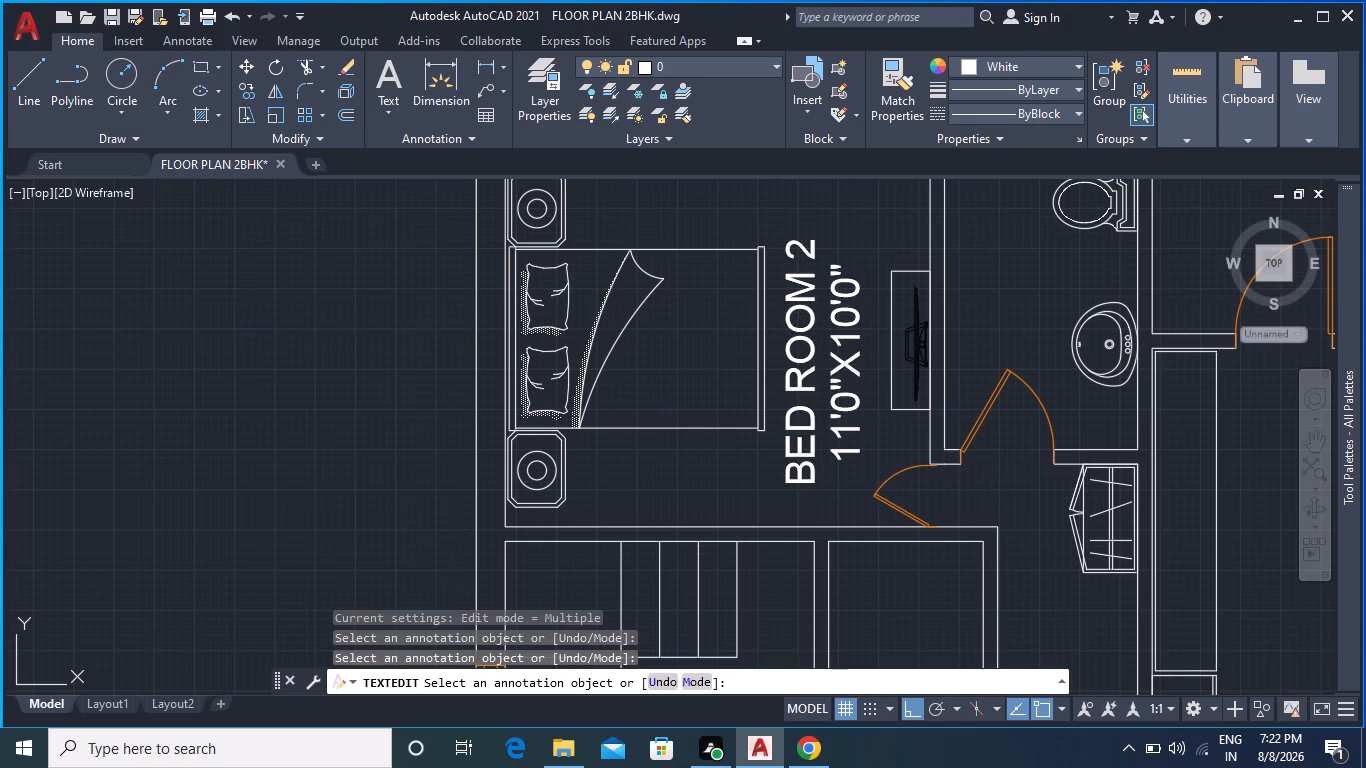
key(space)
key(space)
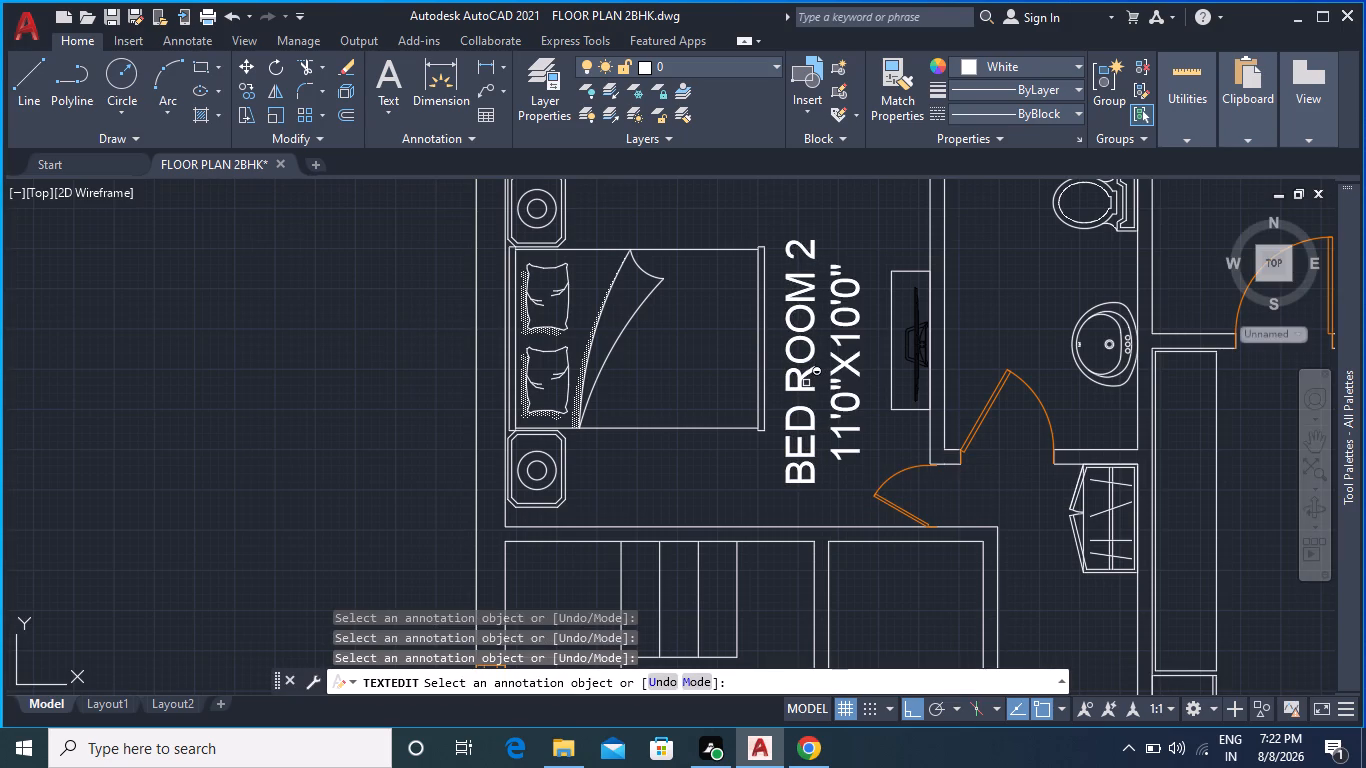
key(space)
Combine the BED ROOM 2 text and its 11'0"X10'0" size line into one group.
click(775, 232)
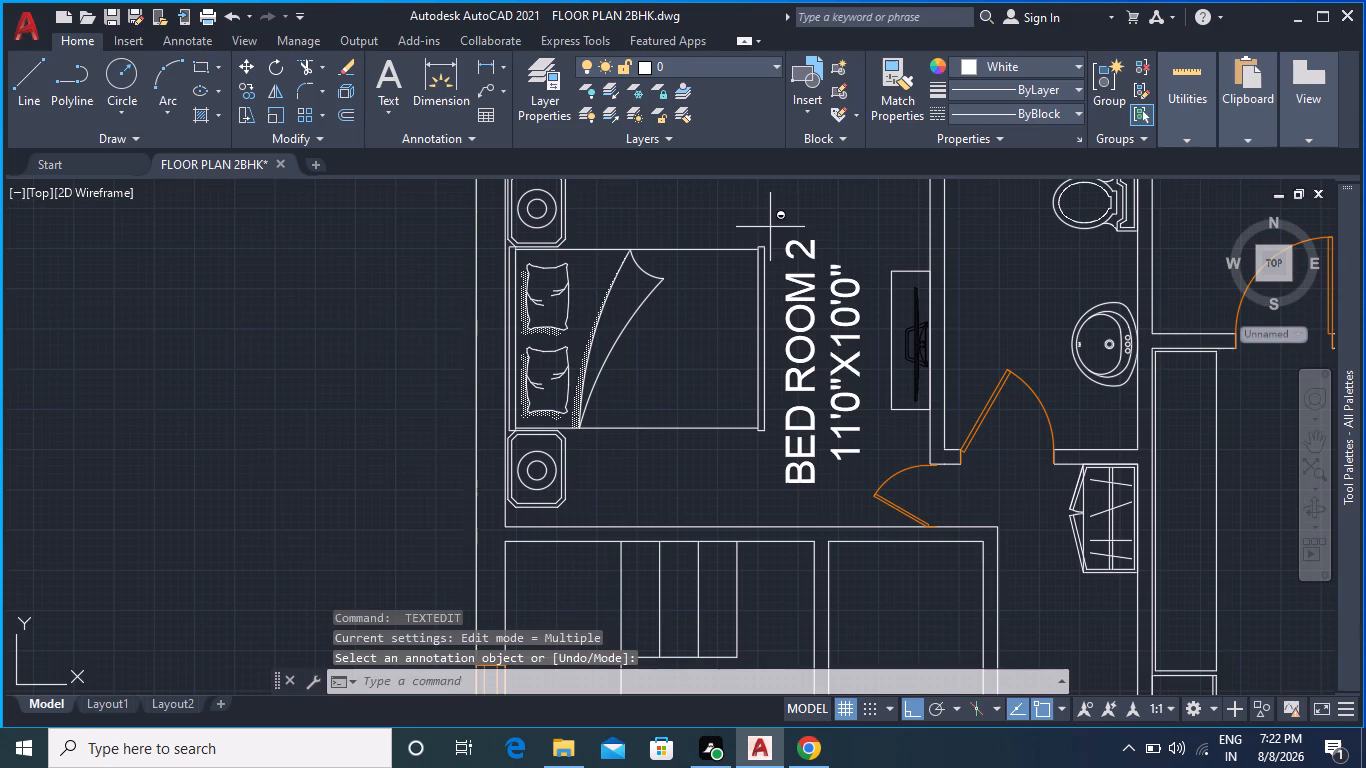
click(870, 491)
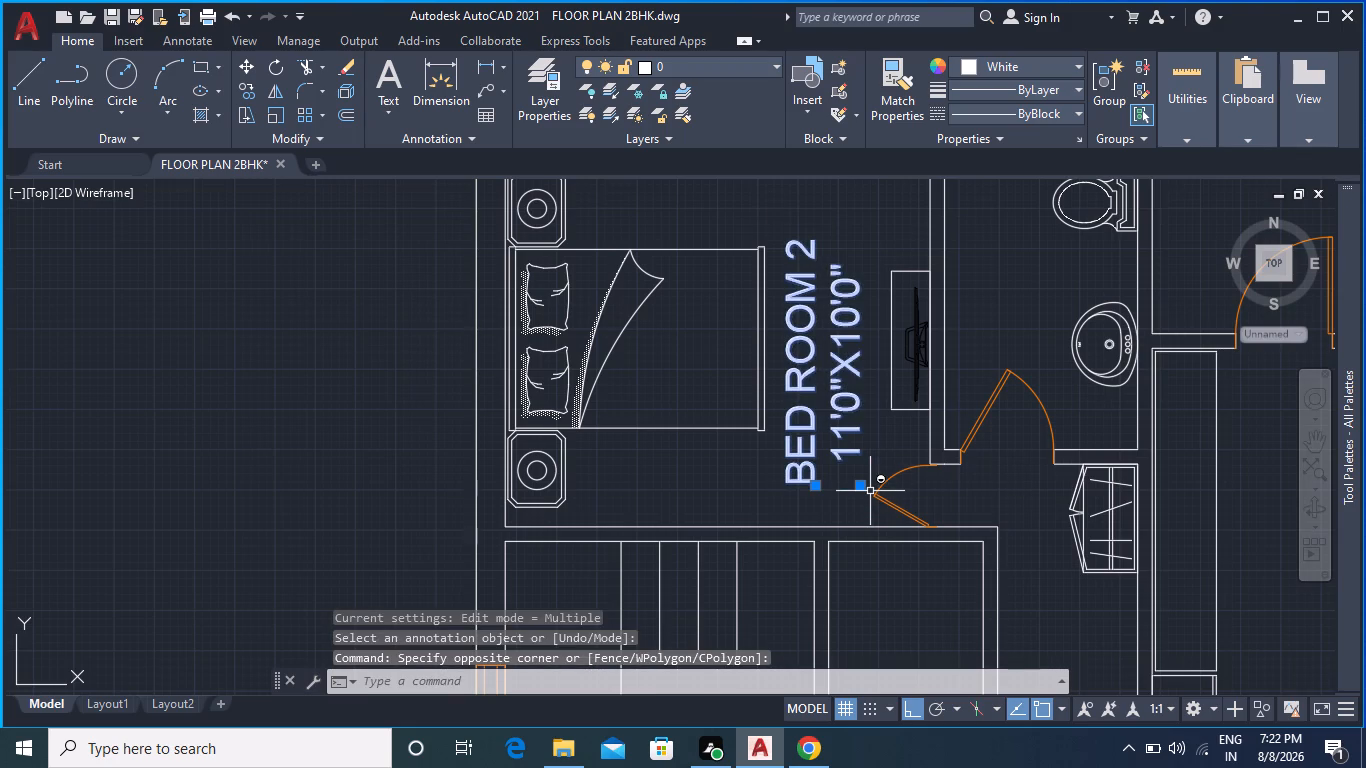
right_click(843, 402)
click(903, 526)
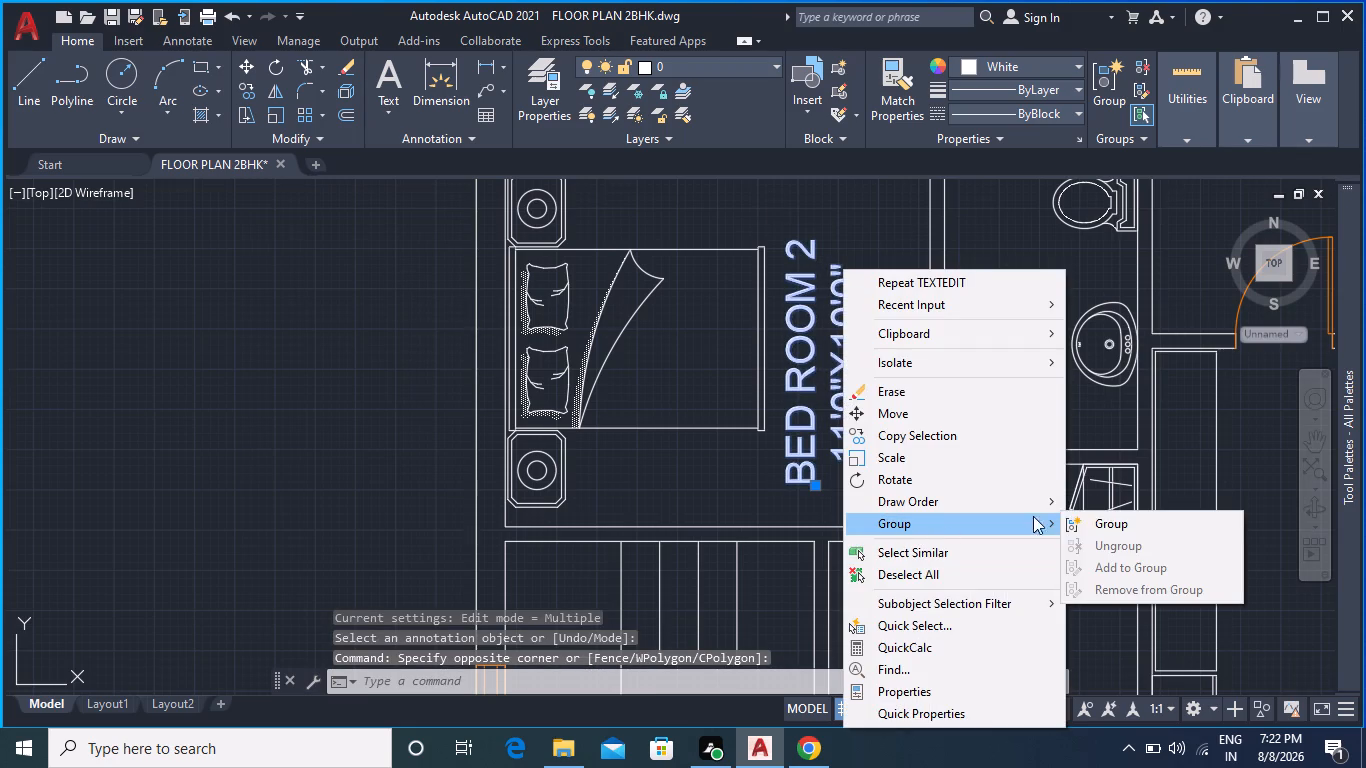
click(1108, 519)
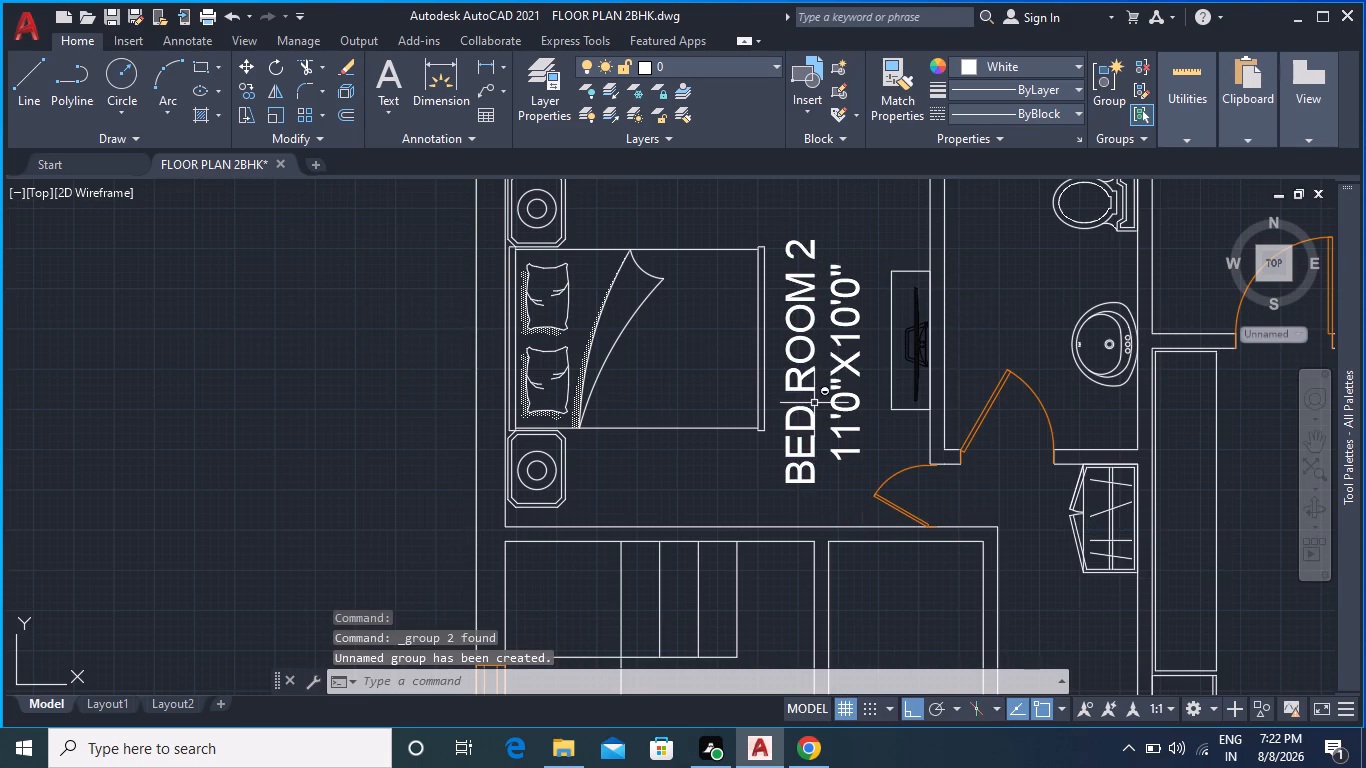
Scale the grouped BED ROOM 2 label down to a little over half its size, using the lower end of BED ROOM 2 as base point.
click(806, 386)
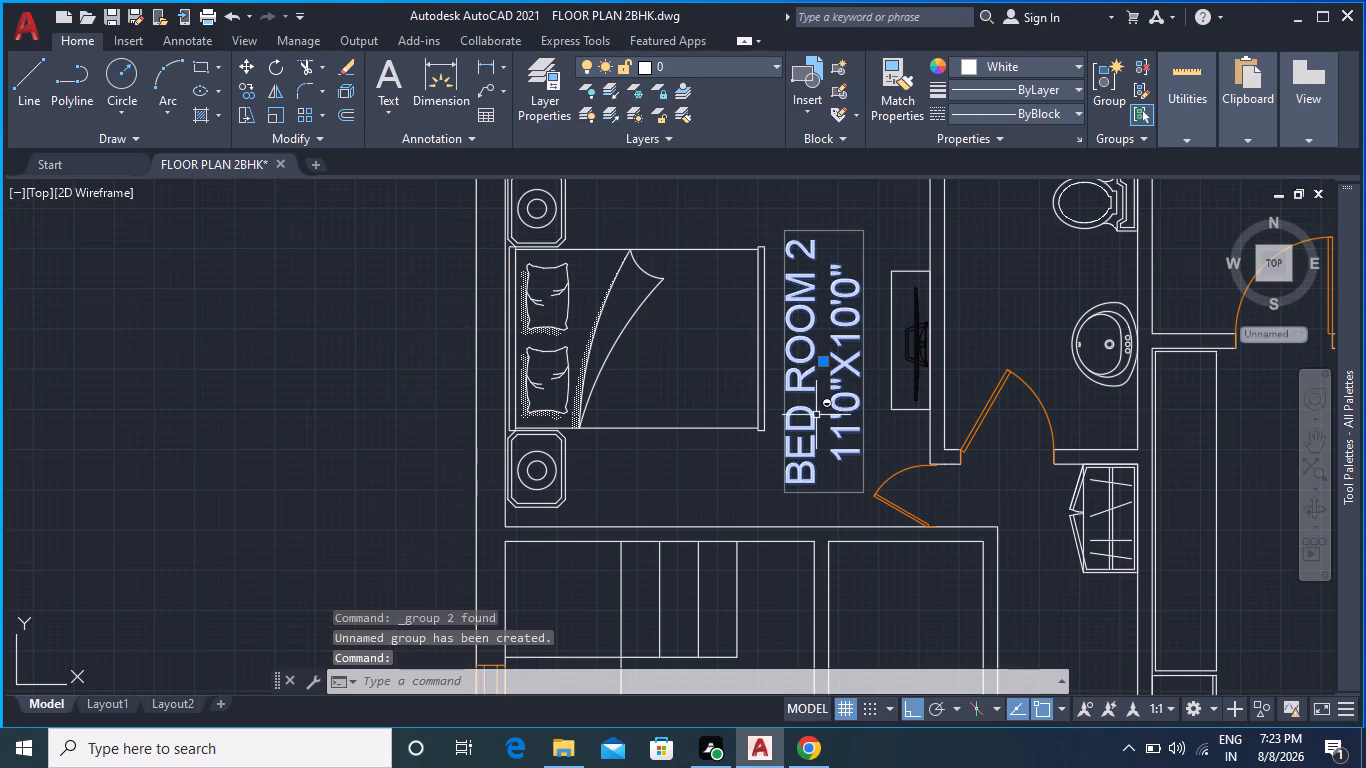
right_click(827, 373)
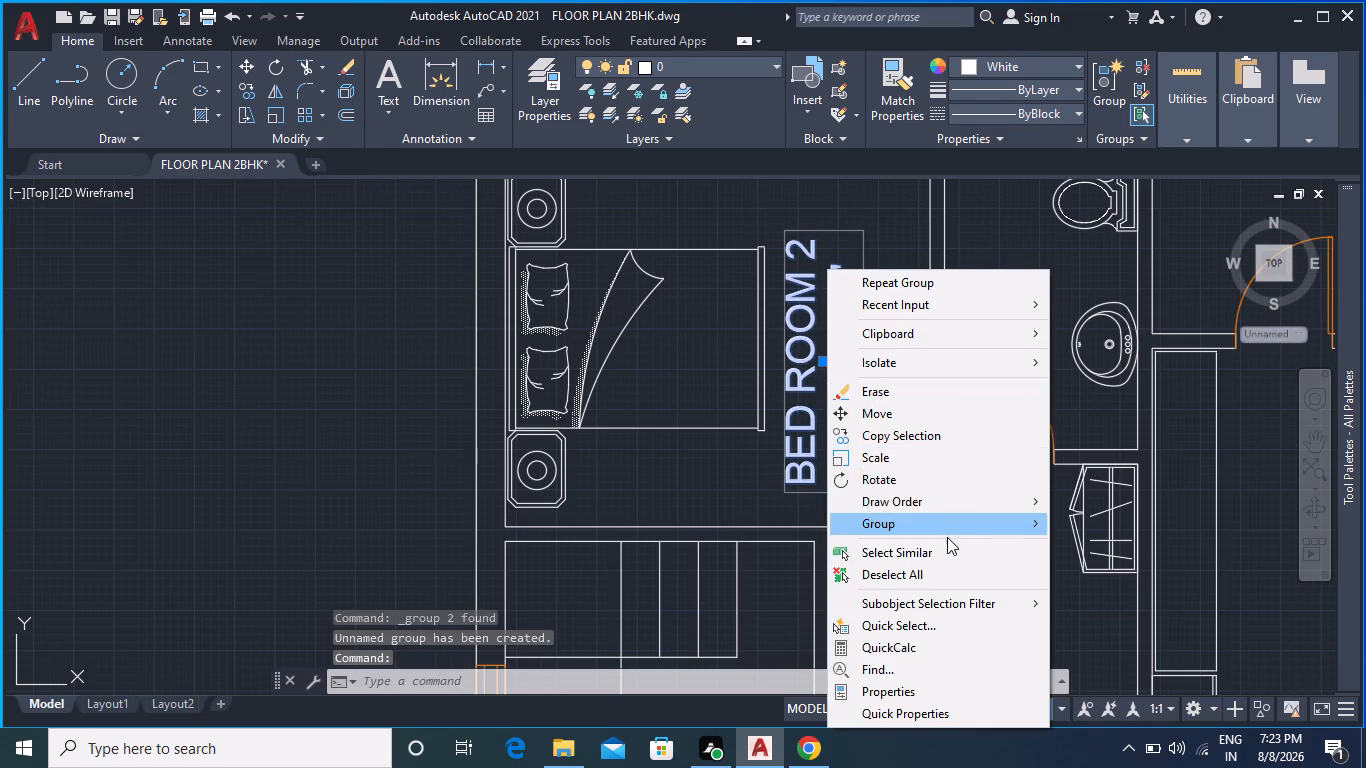
click(902, 460)
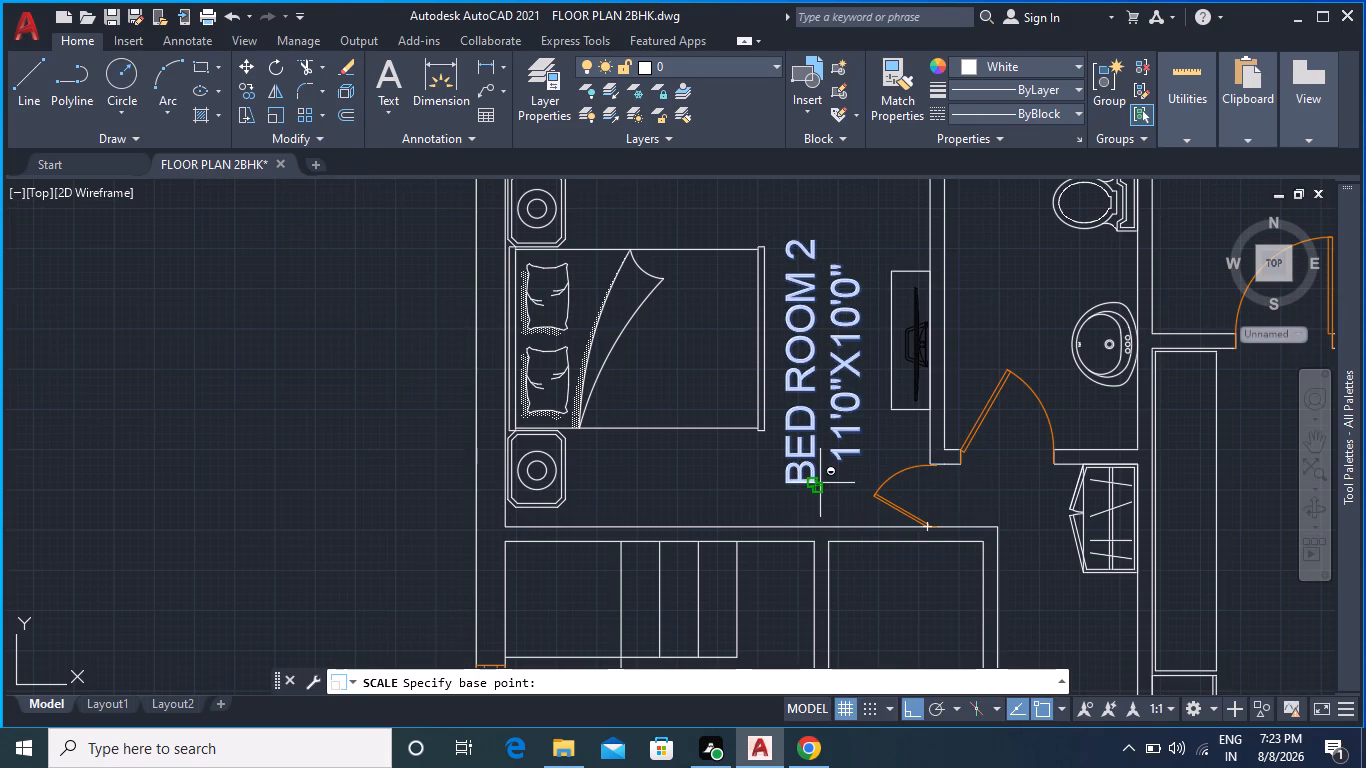
click(819, 483)
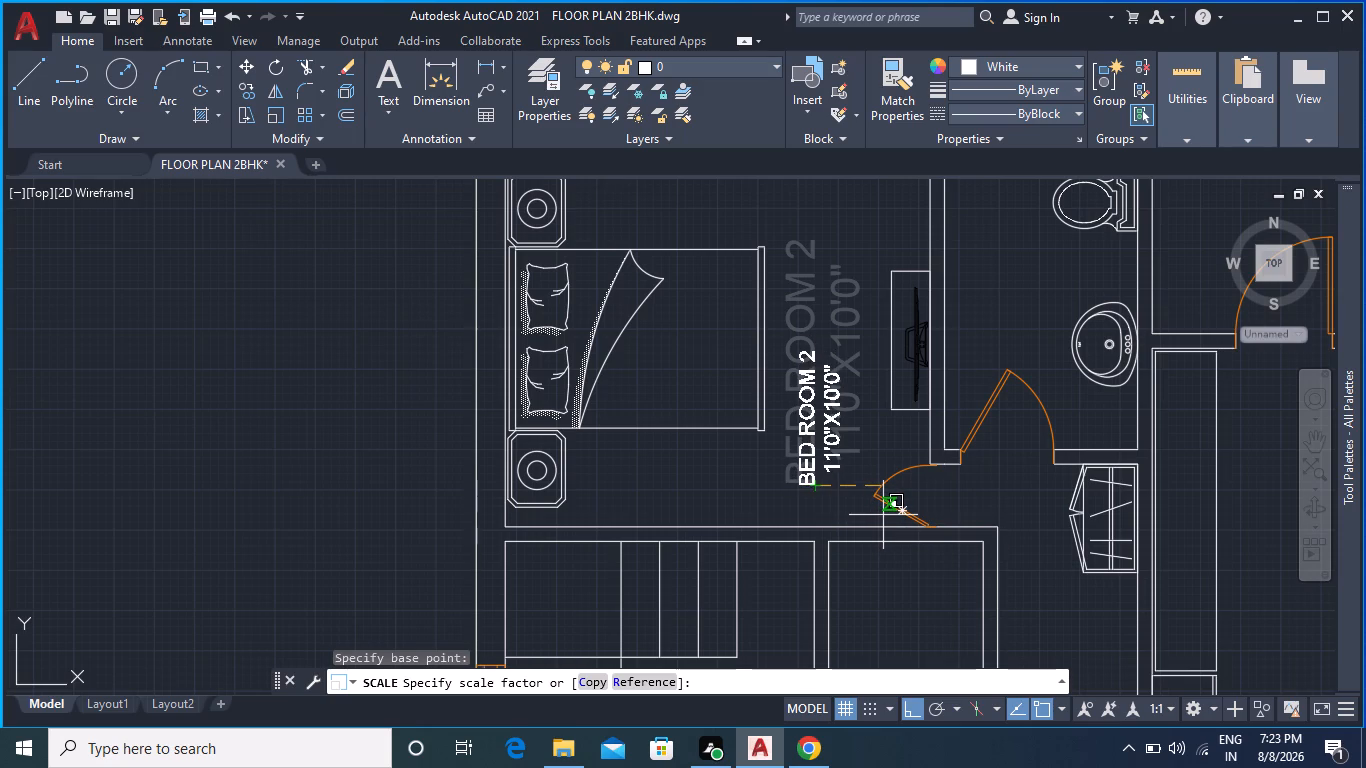
click(883, 515)
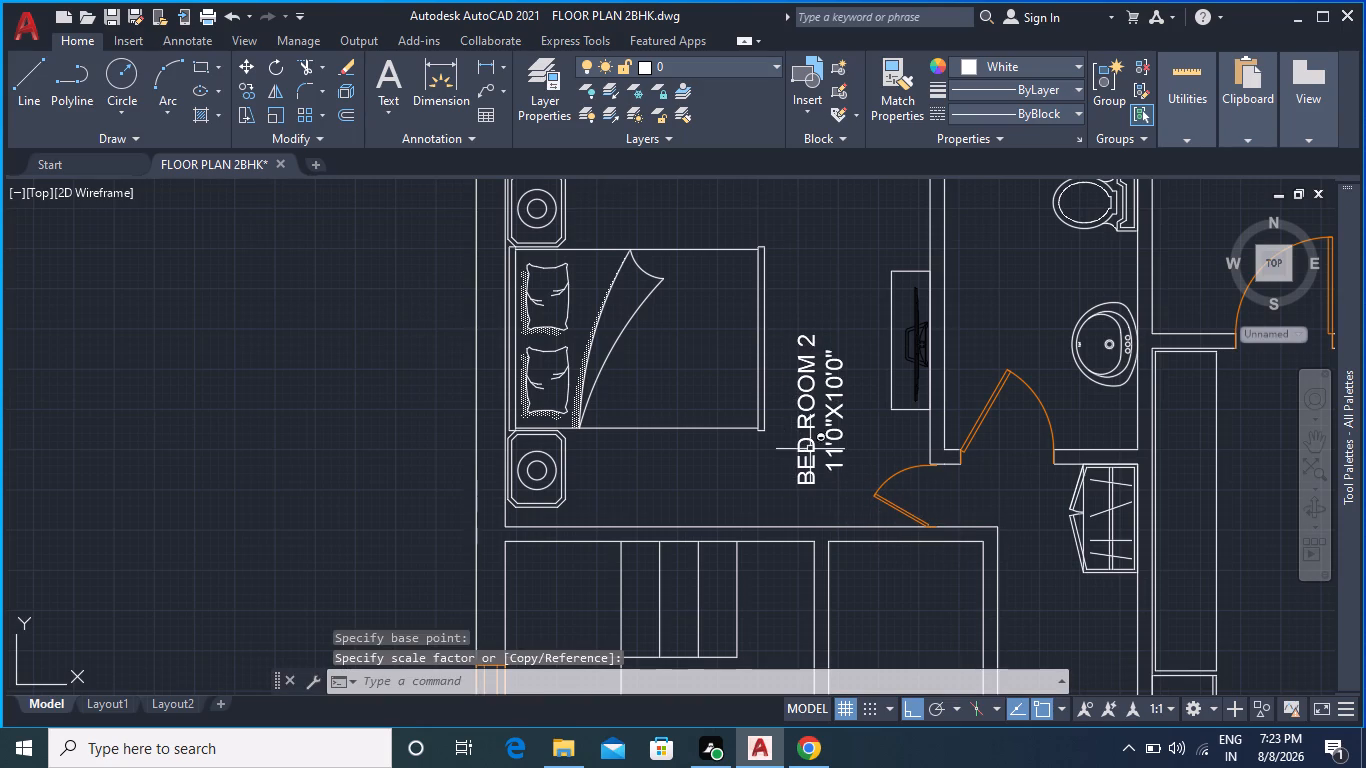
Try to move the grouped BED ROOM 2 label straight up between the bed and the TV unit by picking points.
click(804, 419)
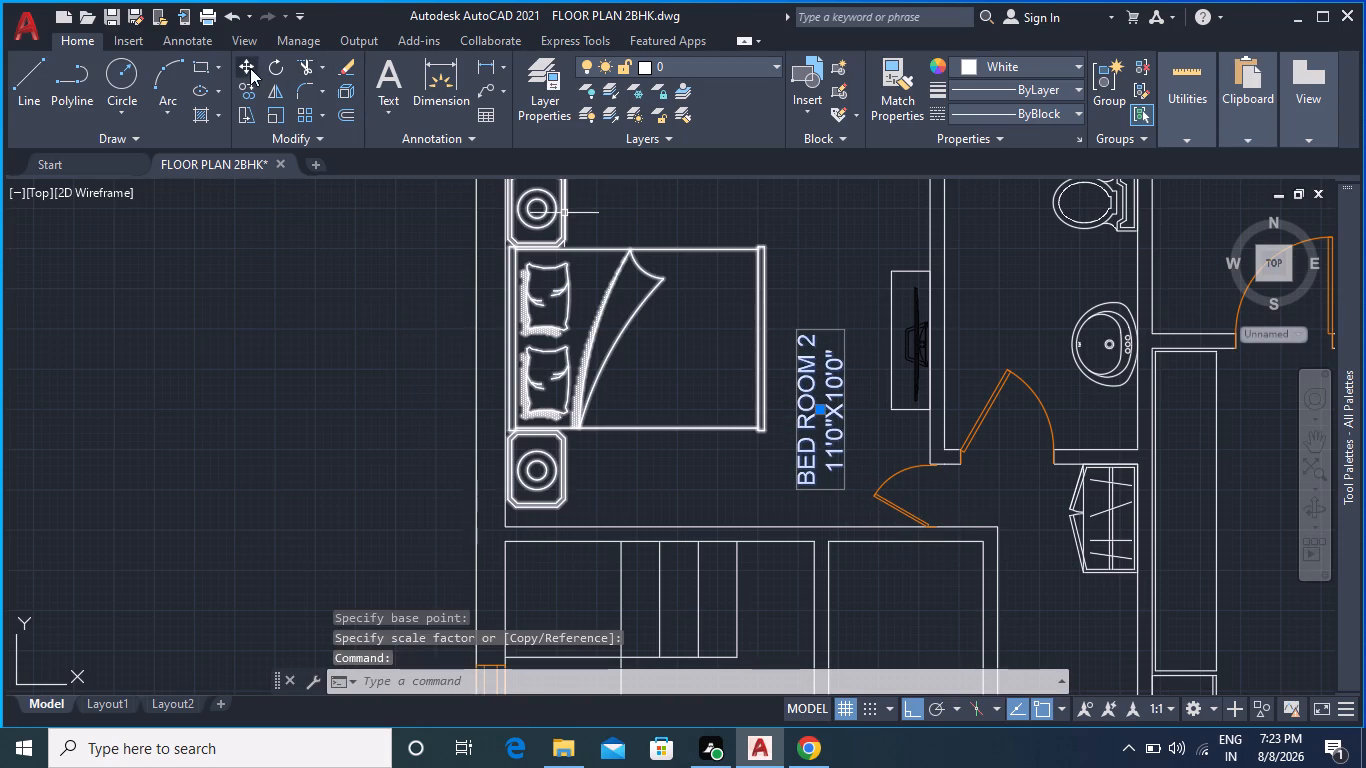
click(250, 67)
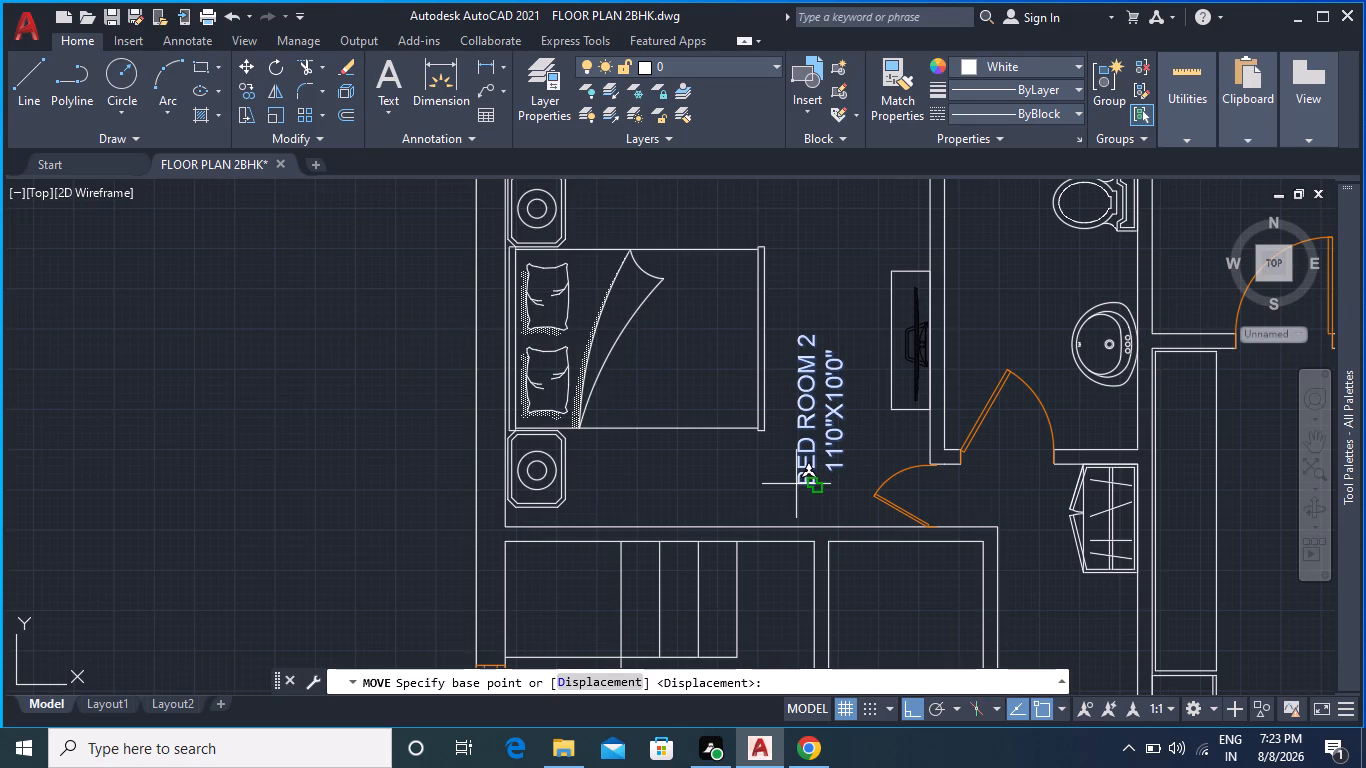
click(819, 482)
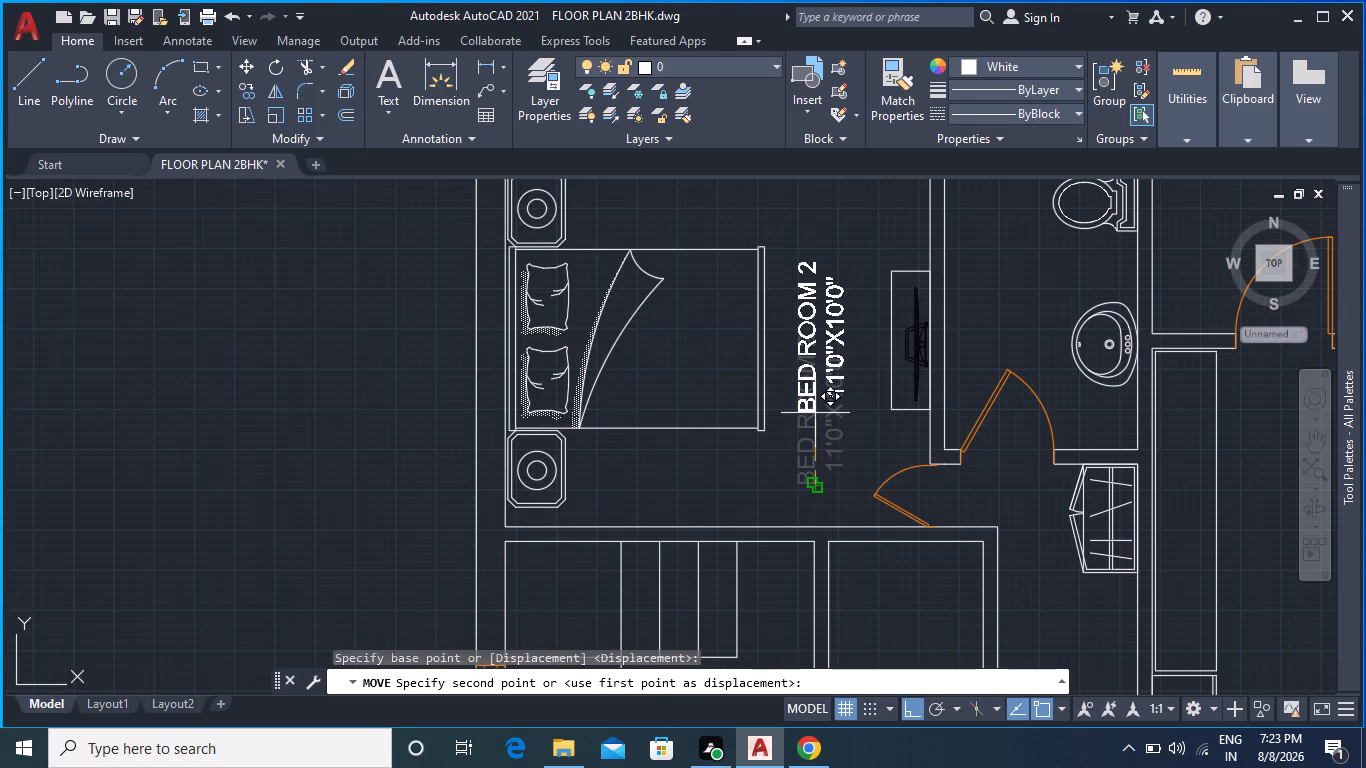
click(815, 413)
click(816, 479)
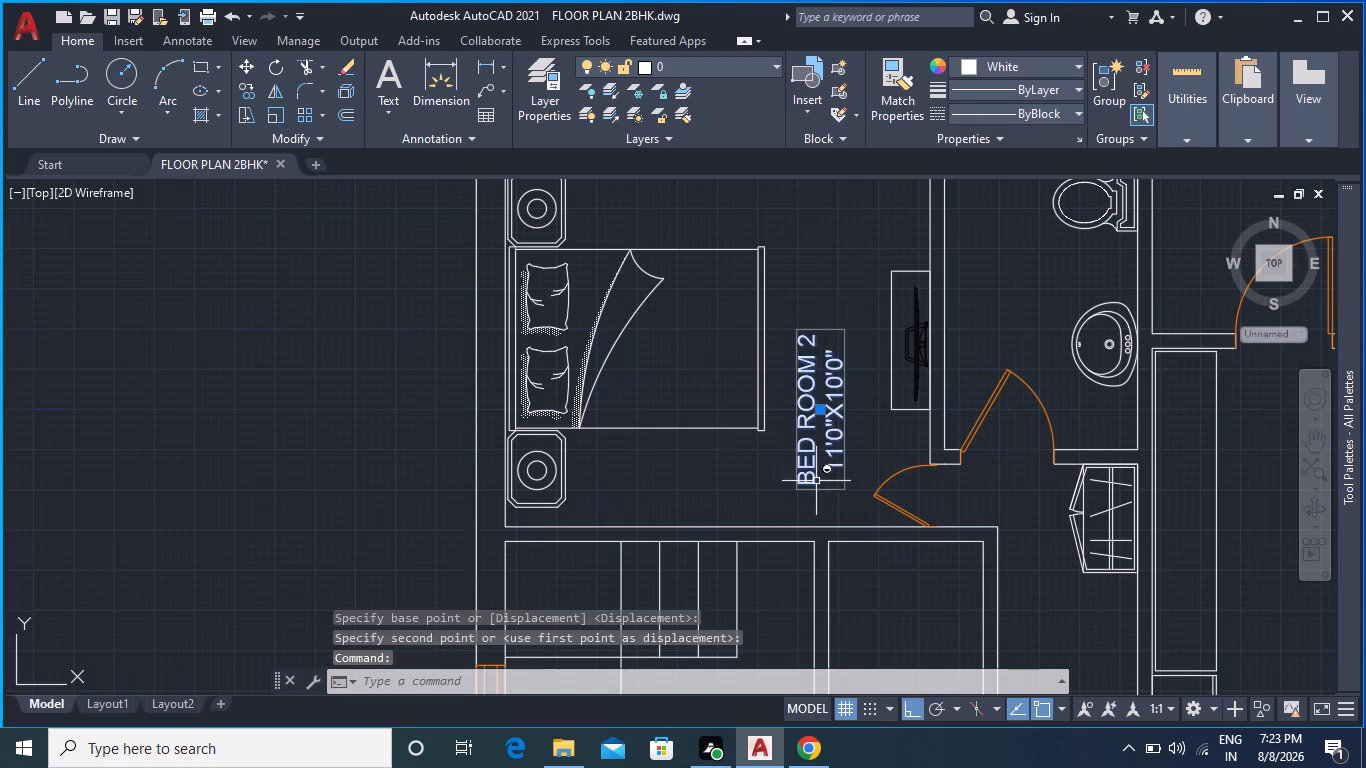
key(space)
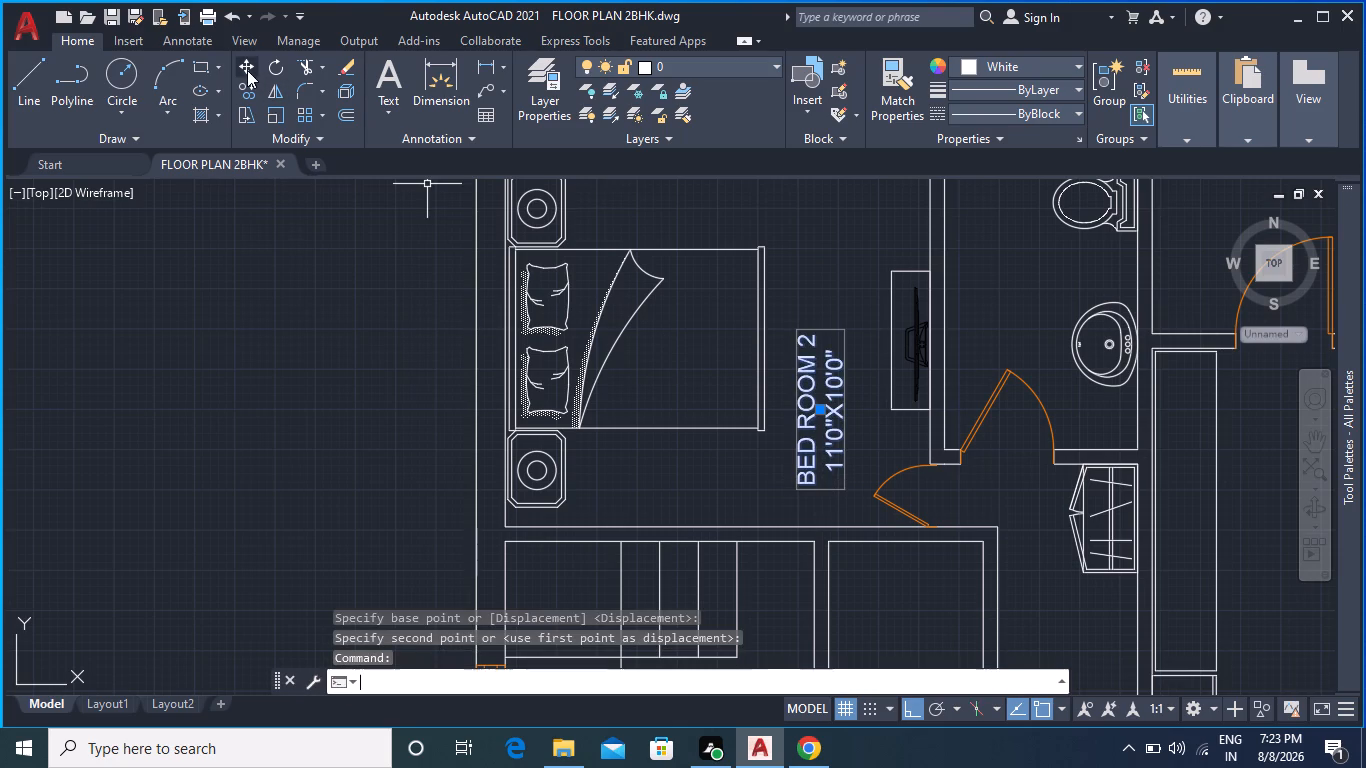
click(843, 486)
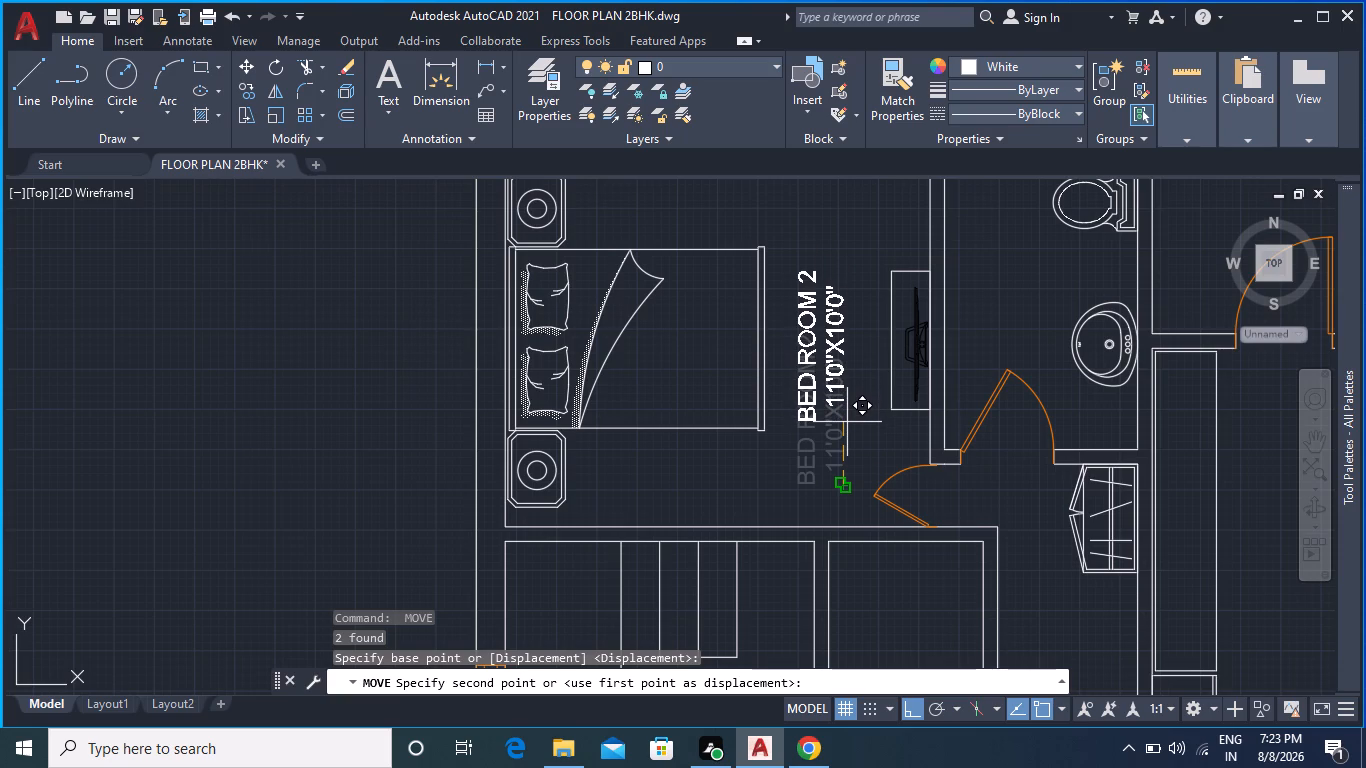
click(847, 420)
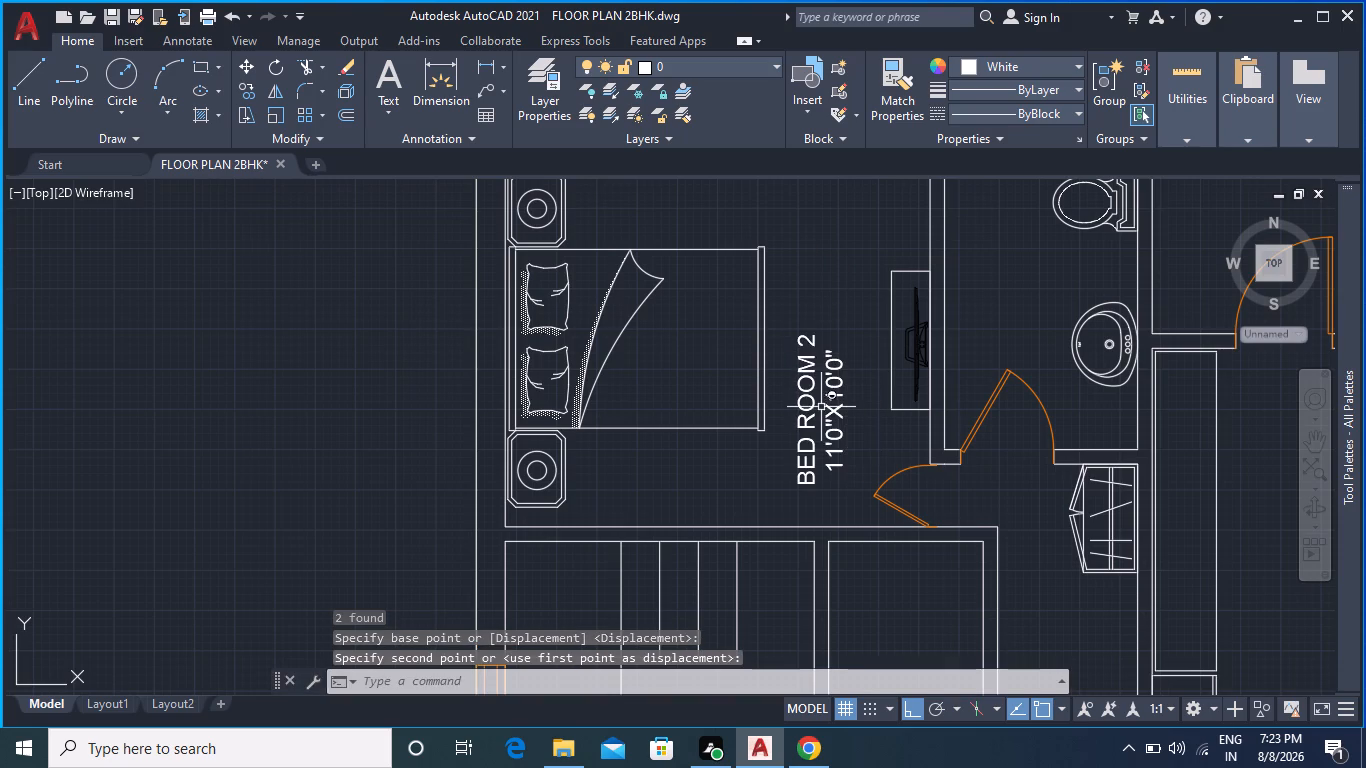
Move the grouped BED ROOM 2 label straight up by 3", from a base point at its lower end.
click(840, 453)
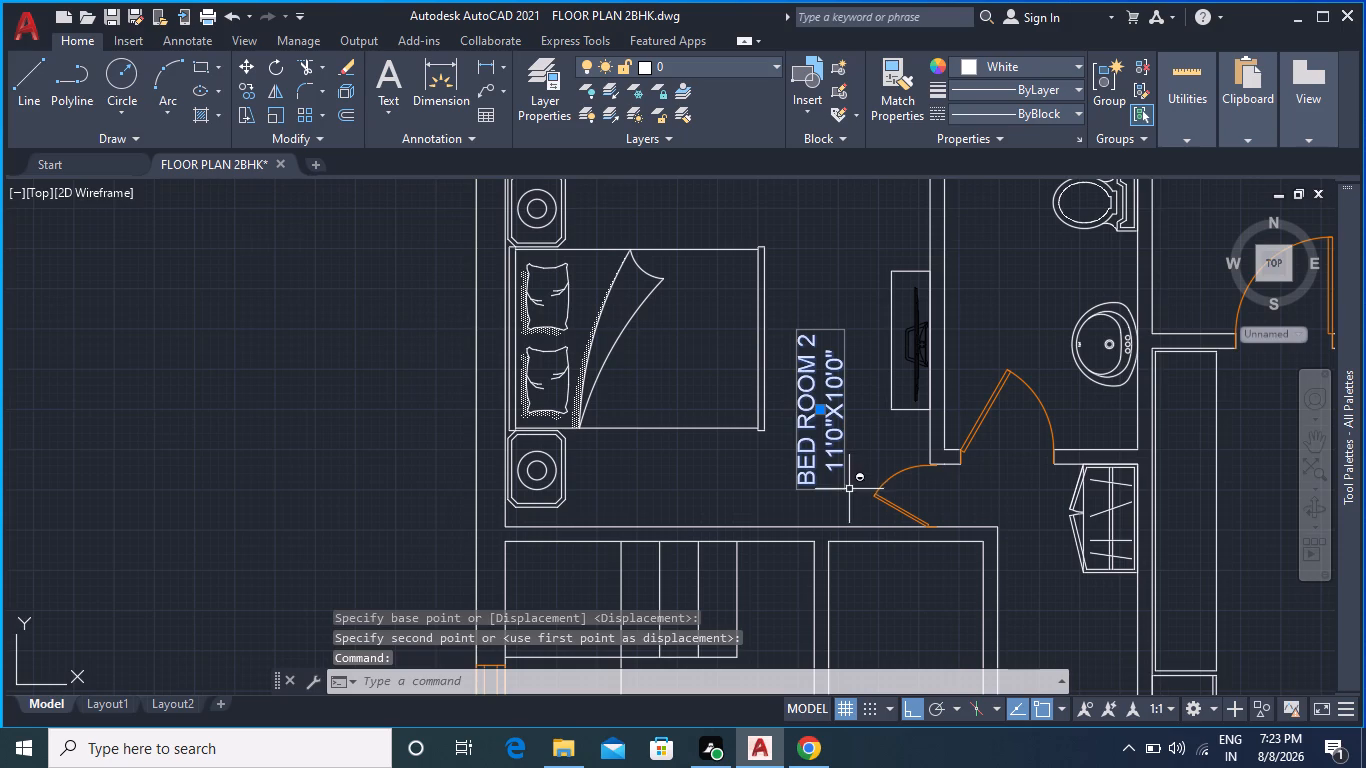
key(space)
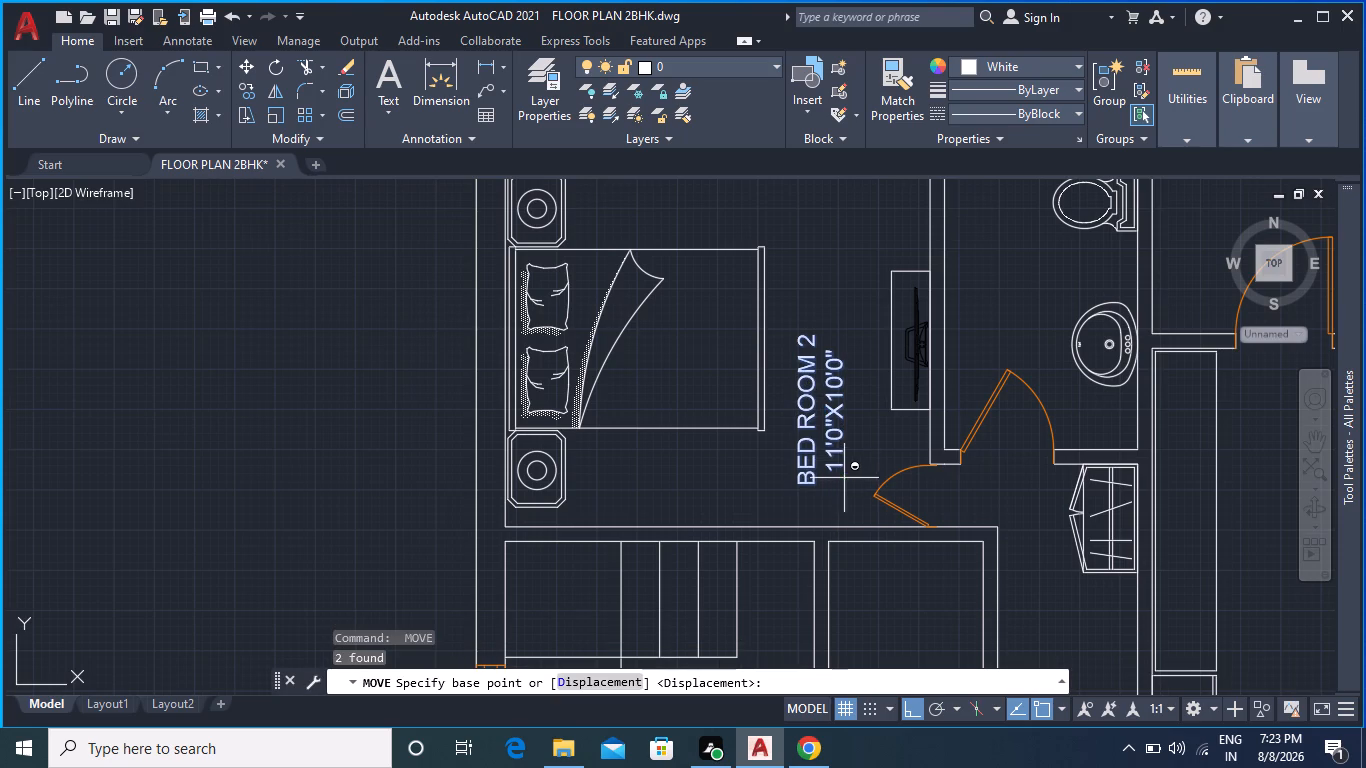
click(847, 483)
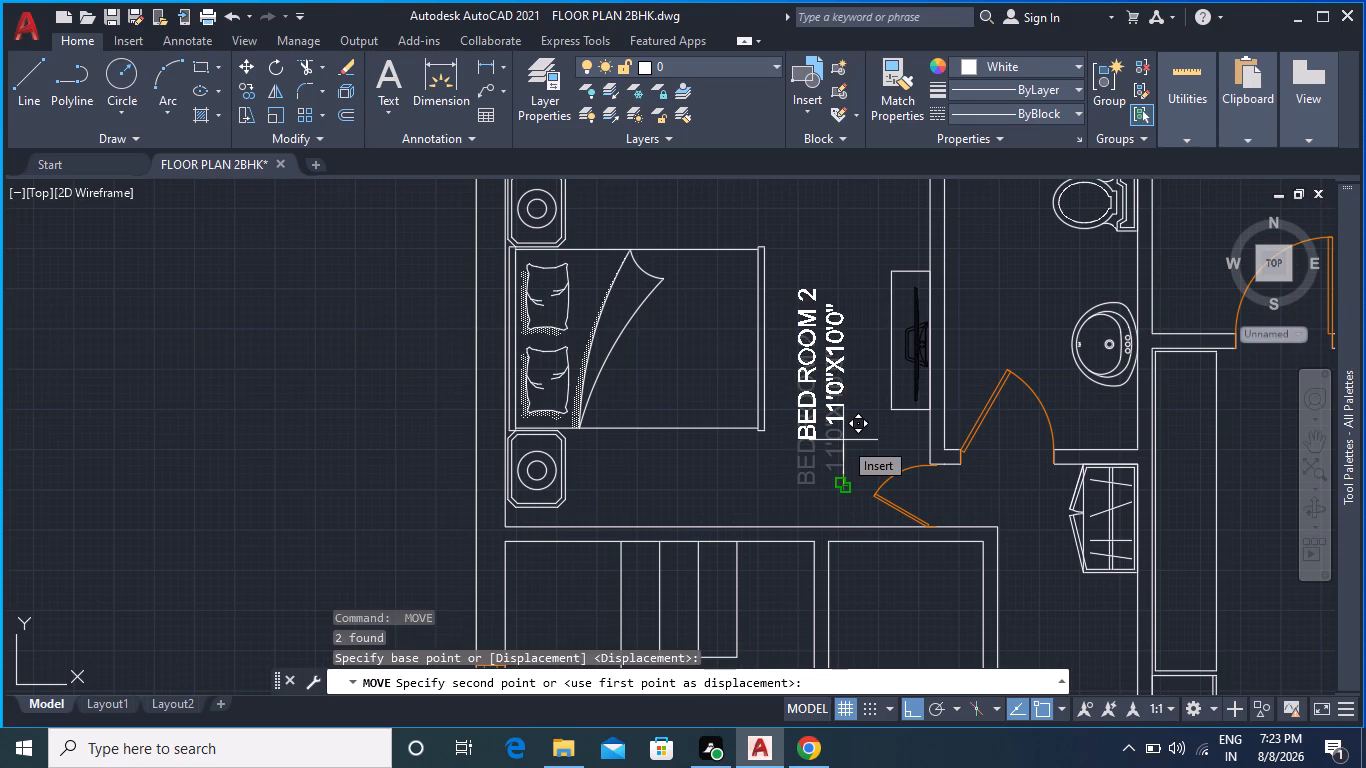
text(3")
key(Return)
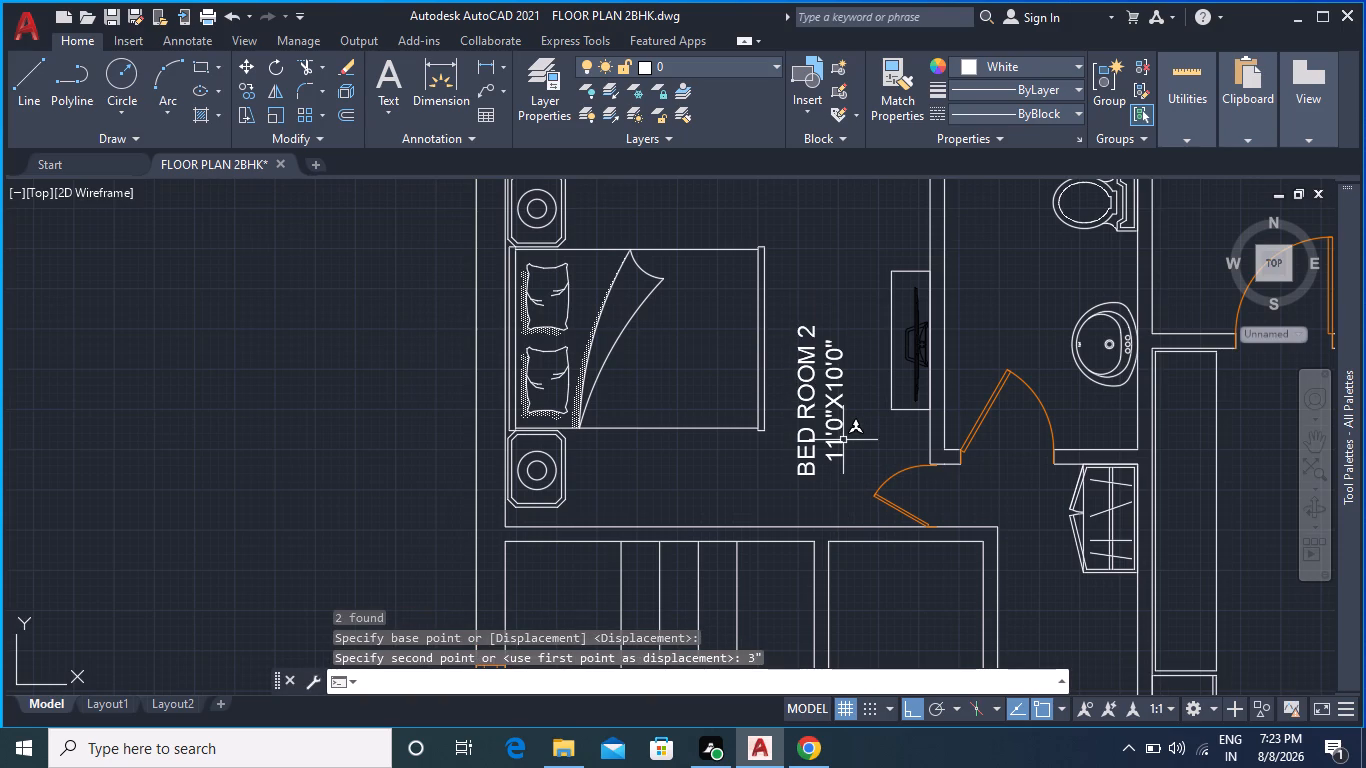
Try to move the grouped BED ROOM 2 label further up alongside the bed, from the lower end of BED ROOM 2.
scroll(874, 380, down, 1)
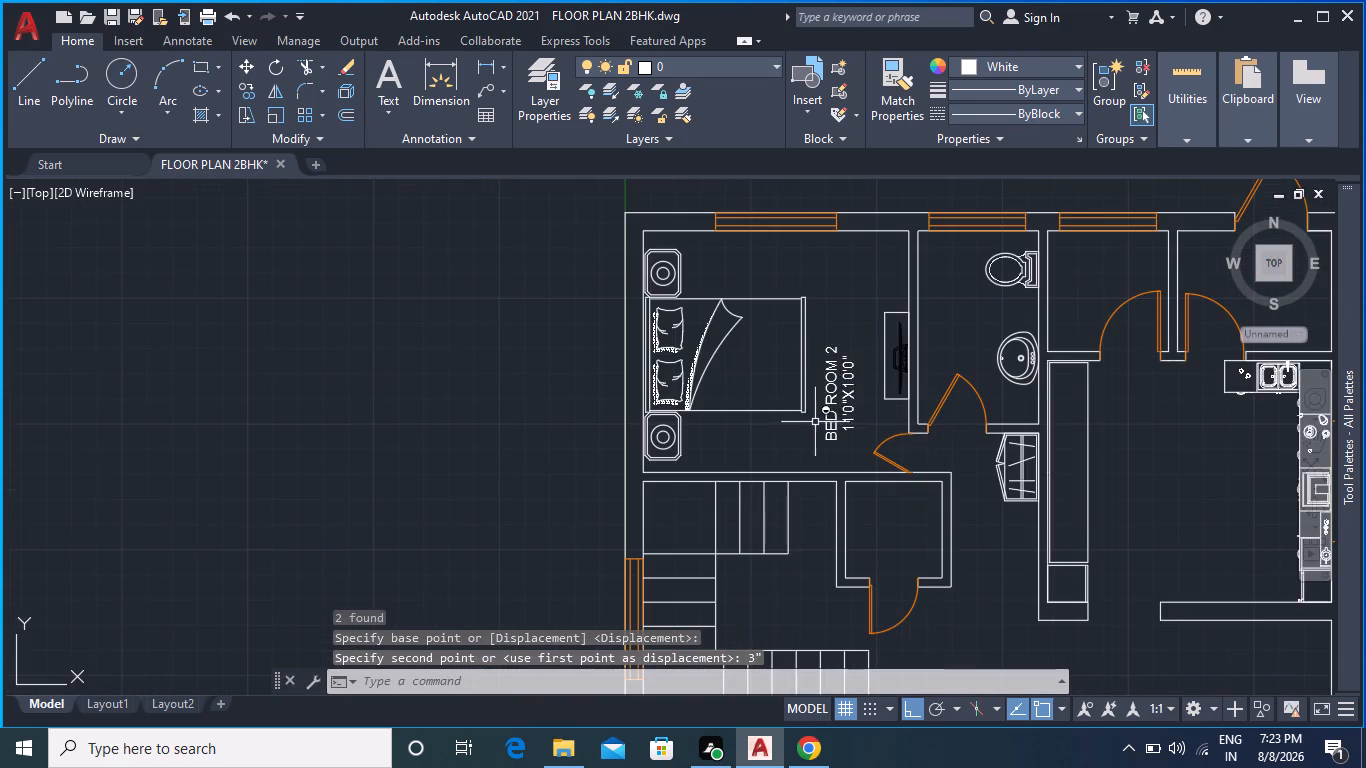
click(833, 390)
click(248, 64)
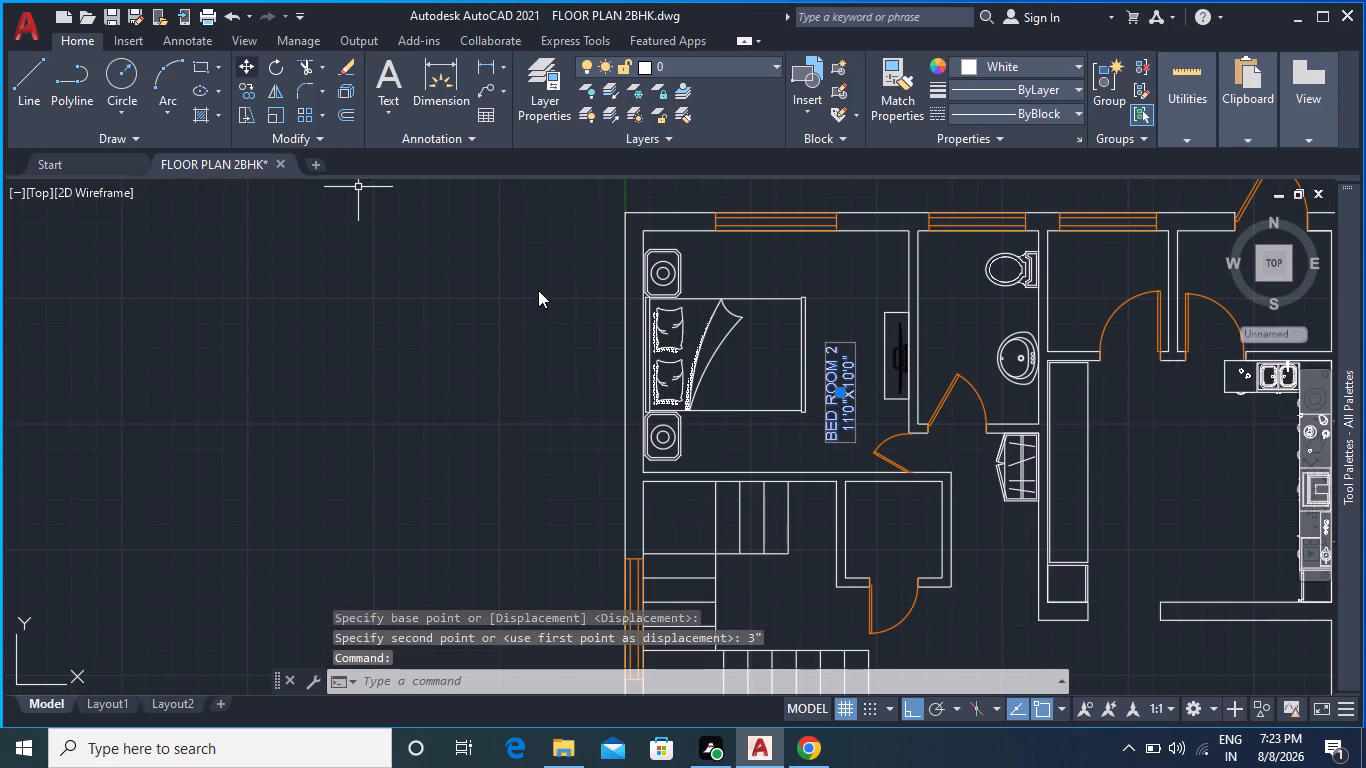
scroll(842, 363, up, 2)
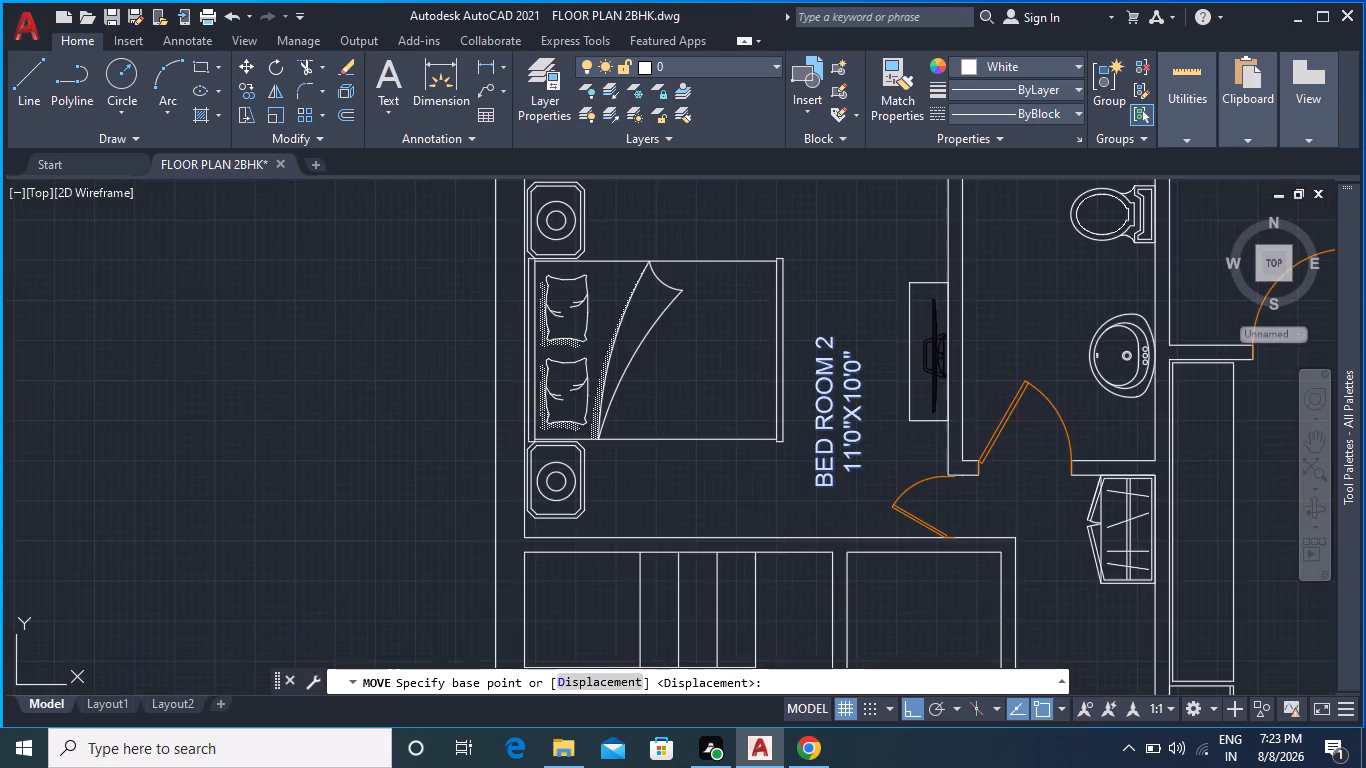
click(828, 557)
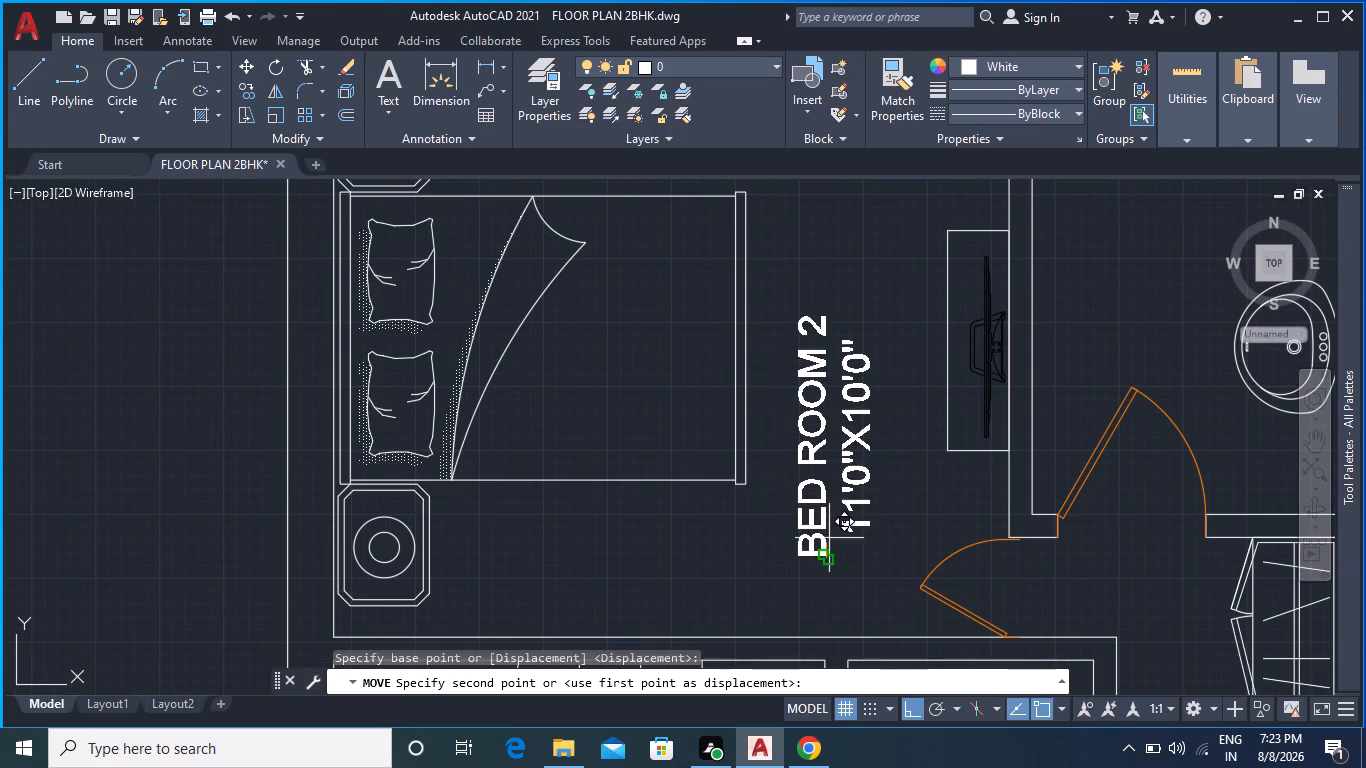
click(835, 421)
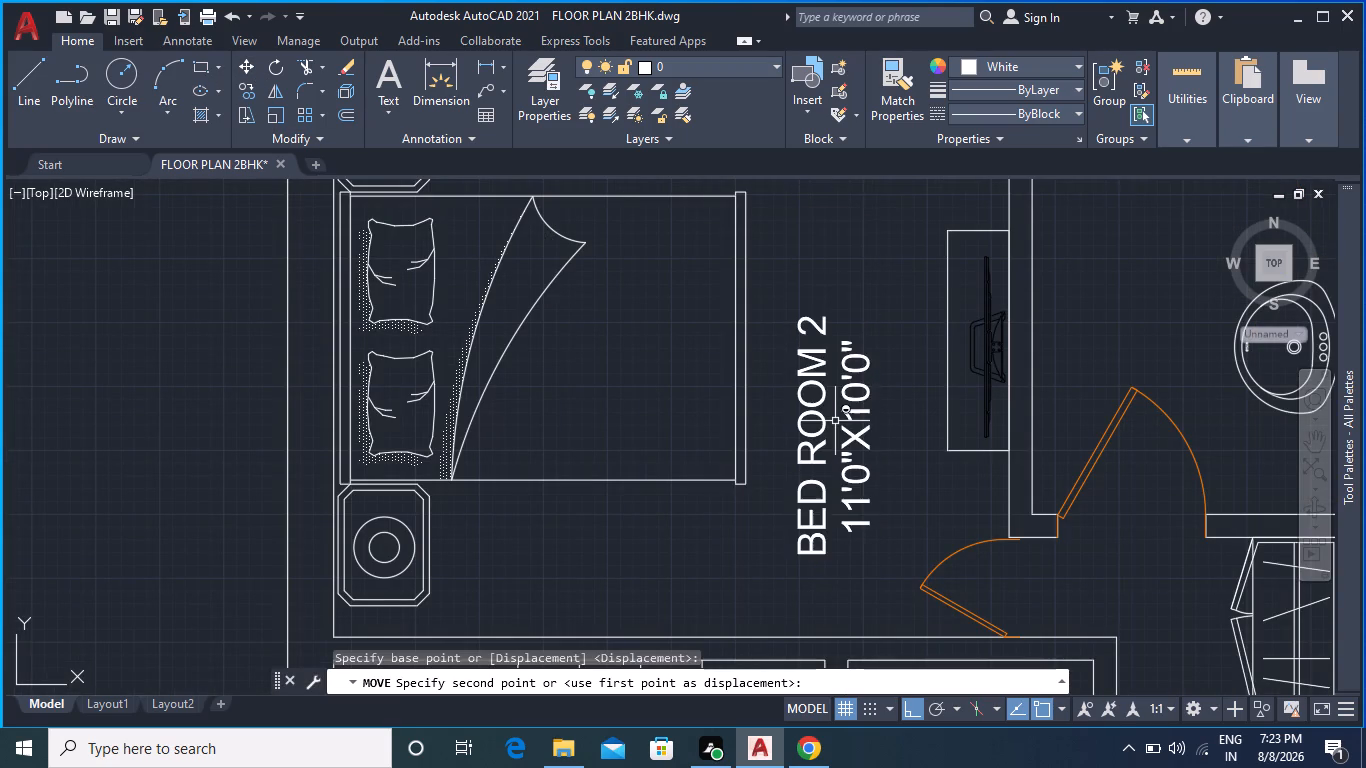
Move the grouped BED ROOM 2 label further up beside the bed, from a base point near its lower end.
scroll(817, 509, down, 2)
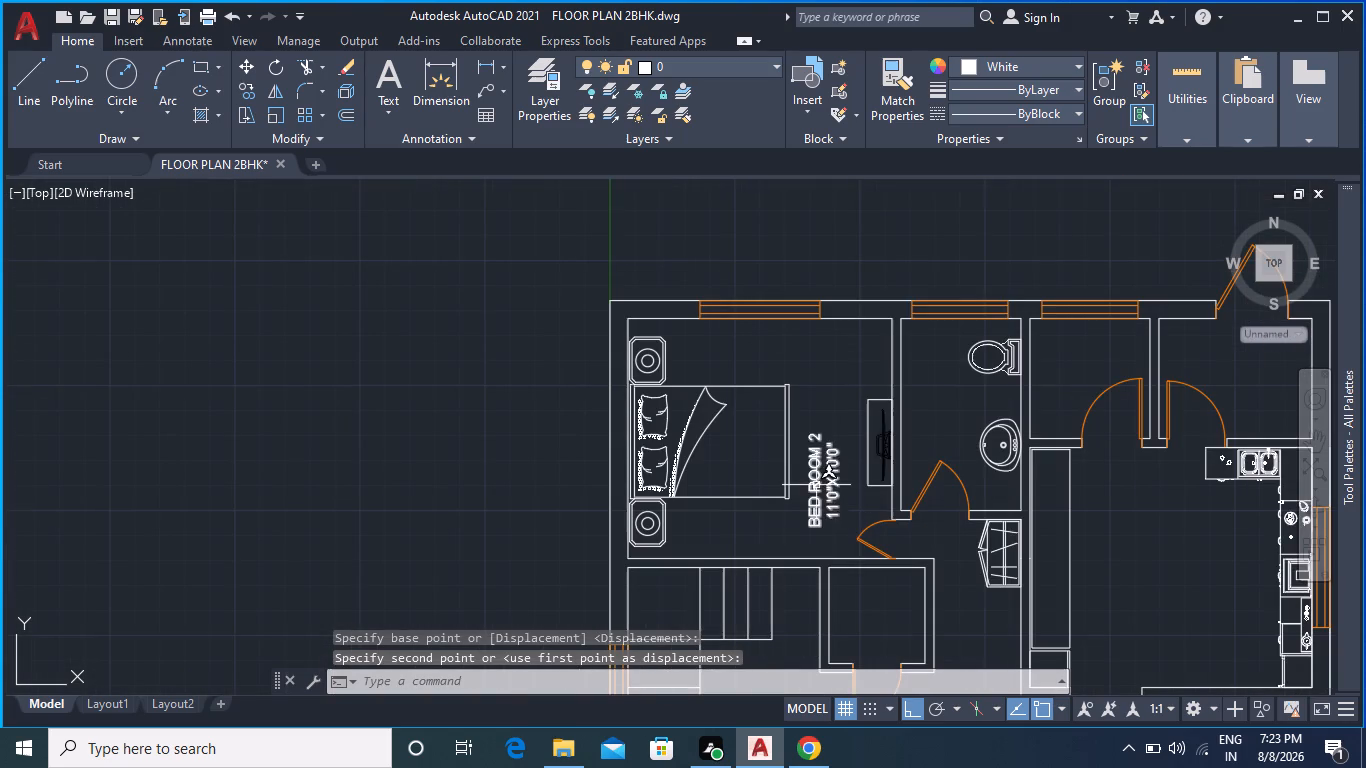
click(816, 485)
scroll(814, 483, up, 2)
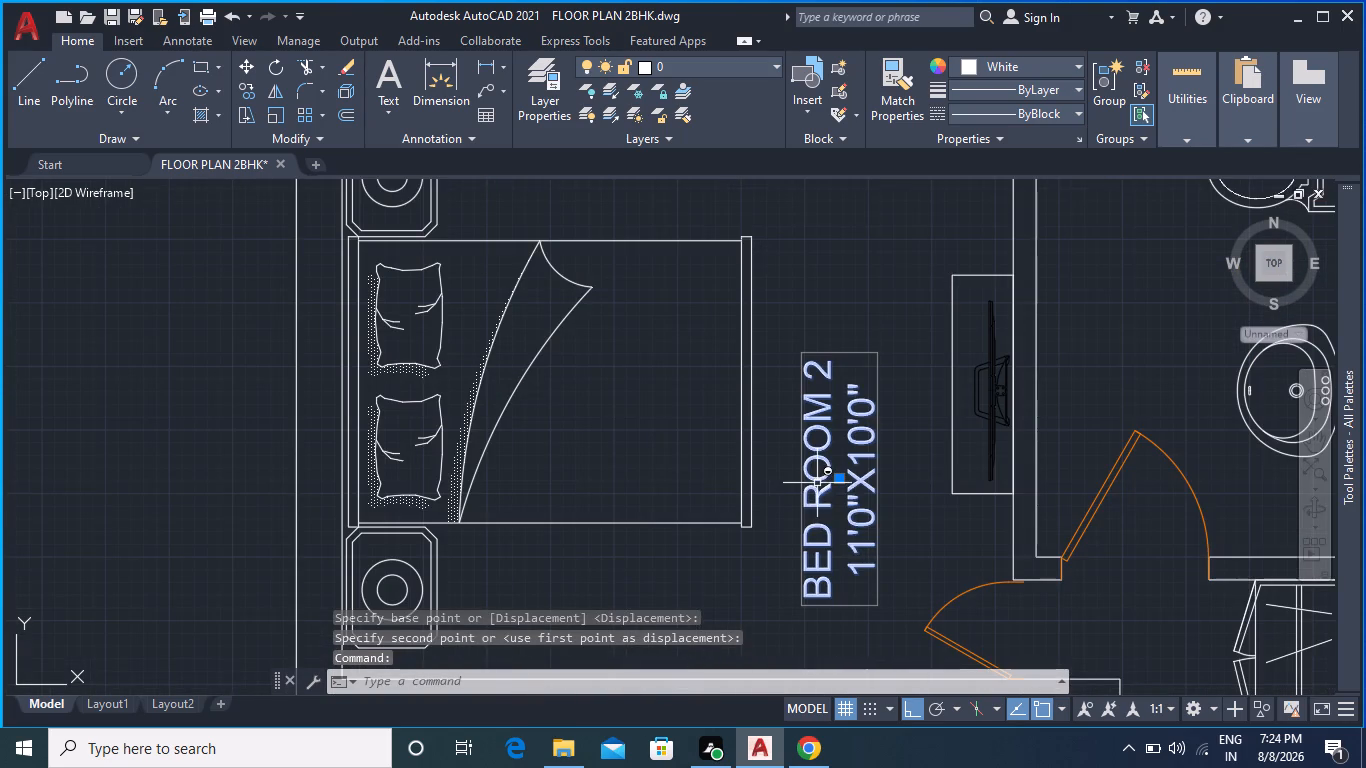
click(244, 69)
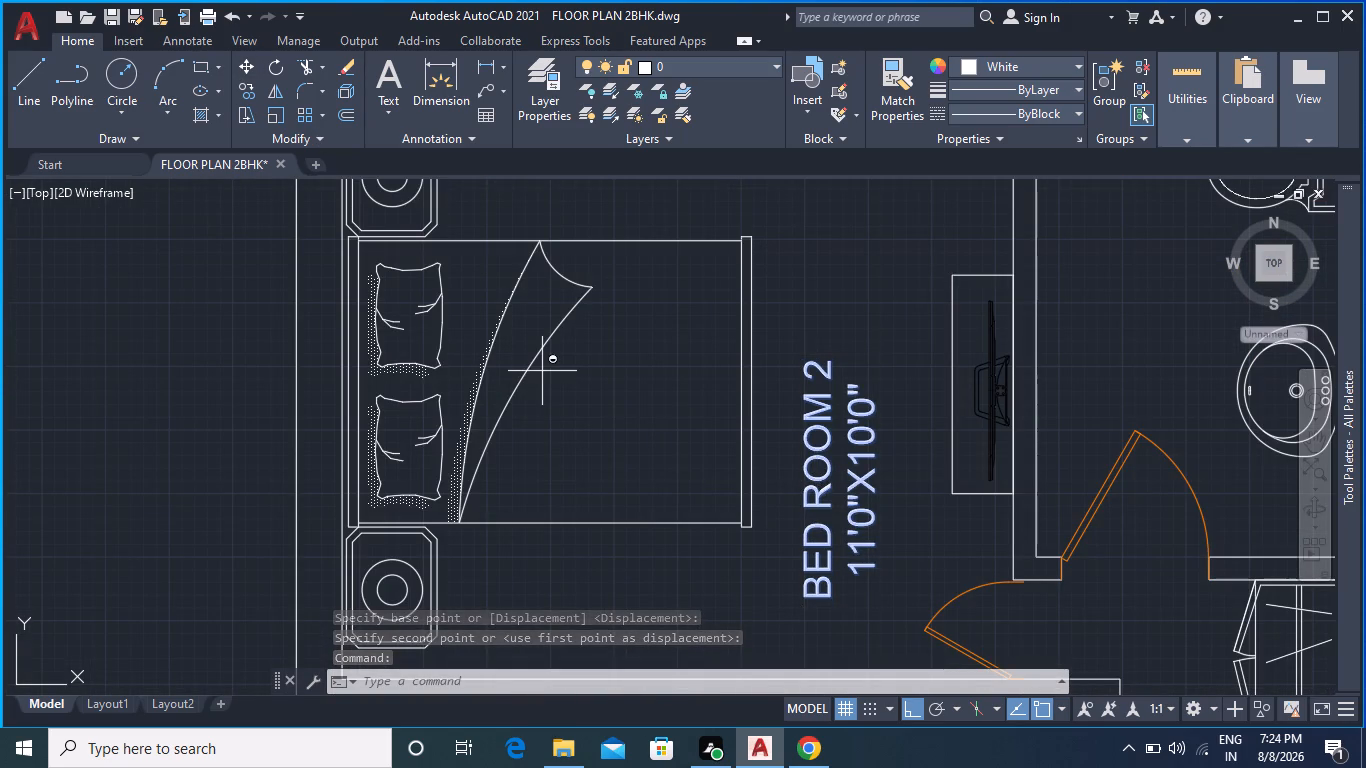
click(833, 600)
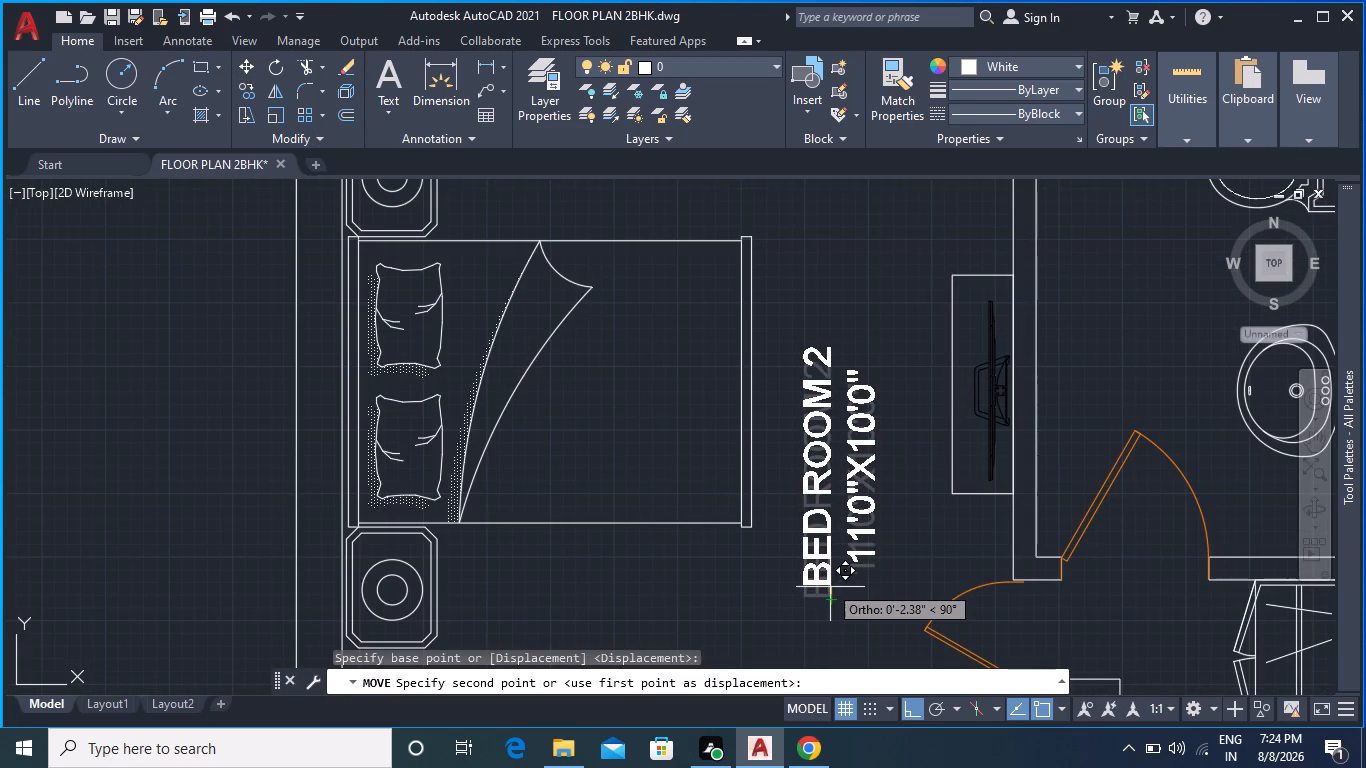
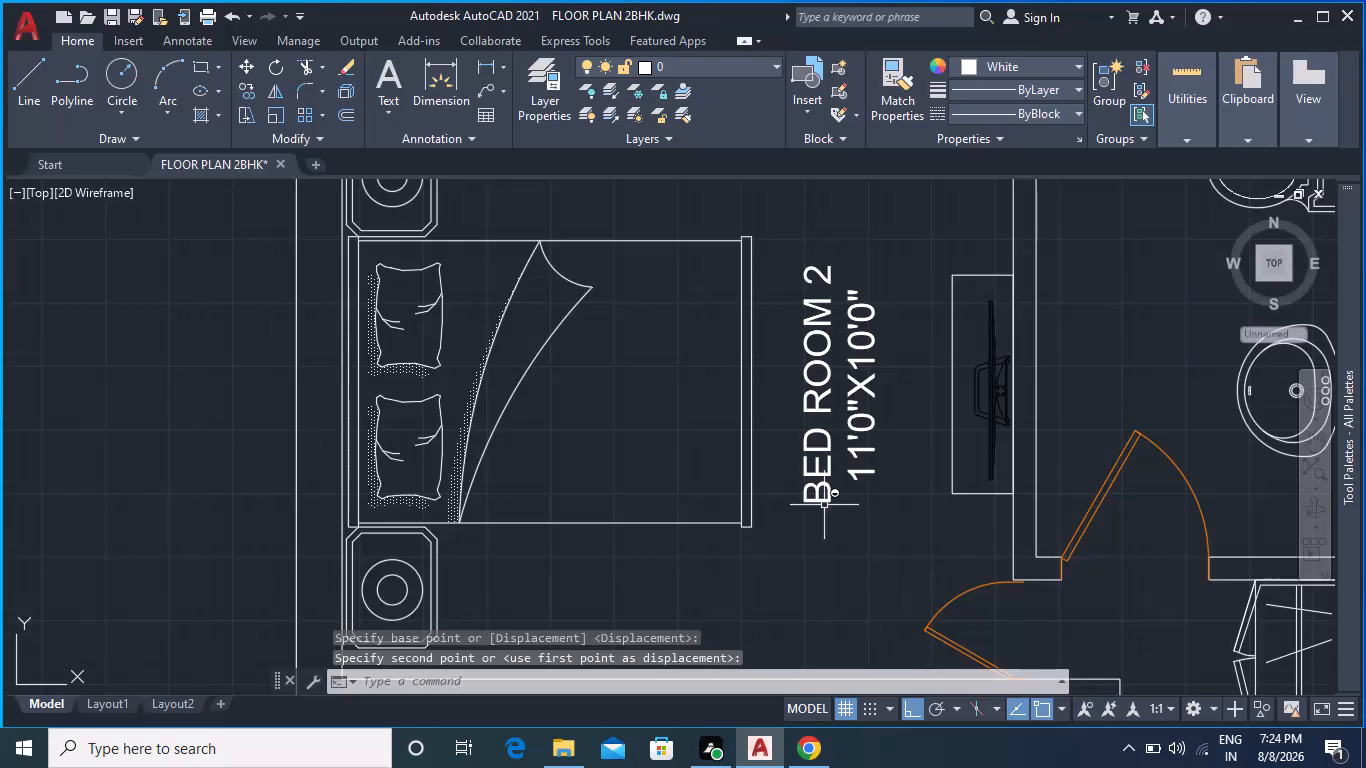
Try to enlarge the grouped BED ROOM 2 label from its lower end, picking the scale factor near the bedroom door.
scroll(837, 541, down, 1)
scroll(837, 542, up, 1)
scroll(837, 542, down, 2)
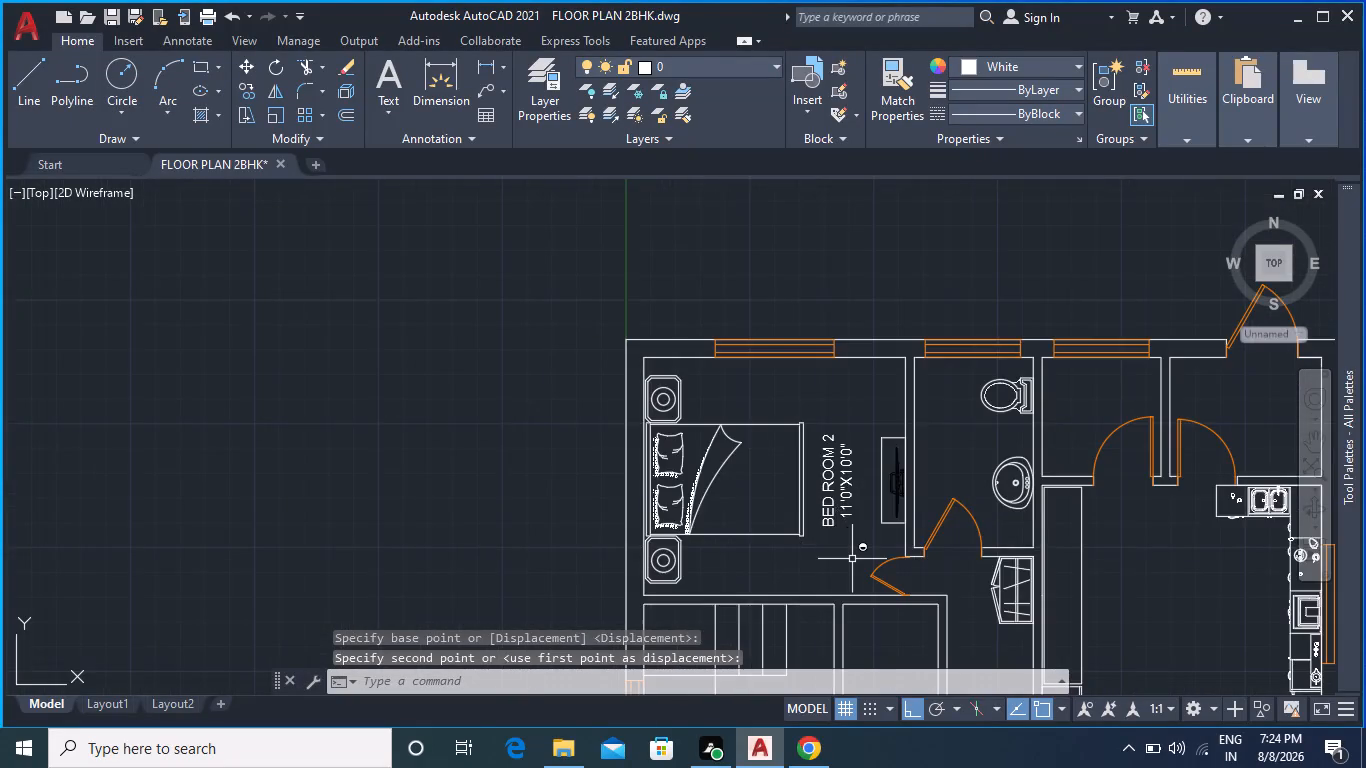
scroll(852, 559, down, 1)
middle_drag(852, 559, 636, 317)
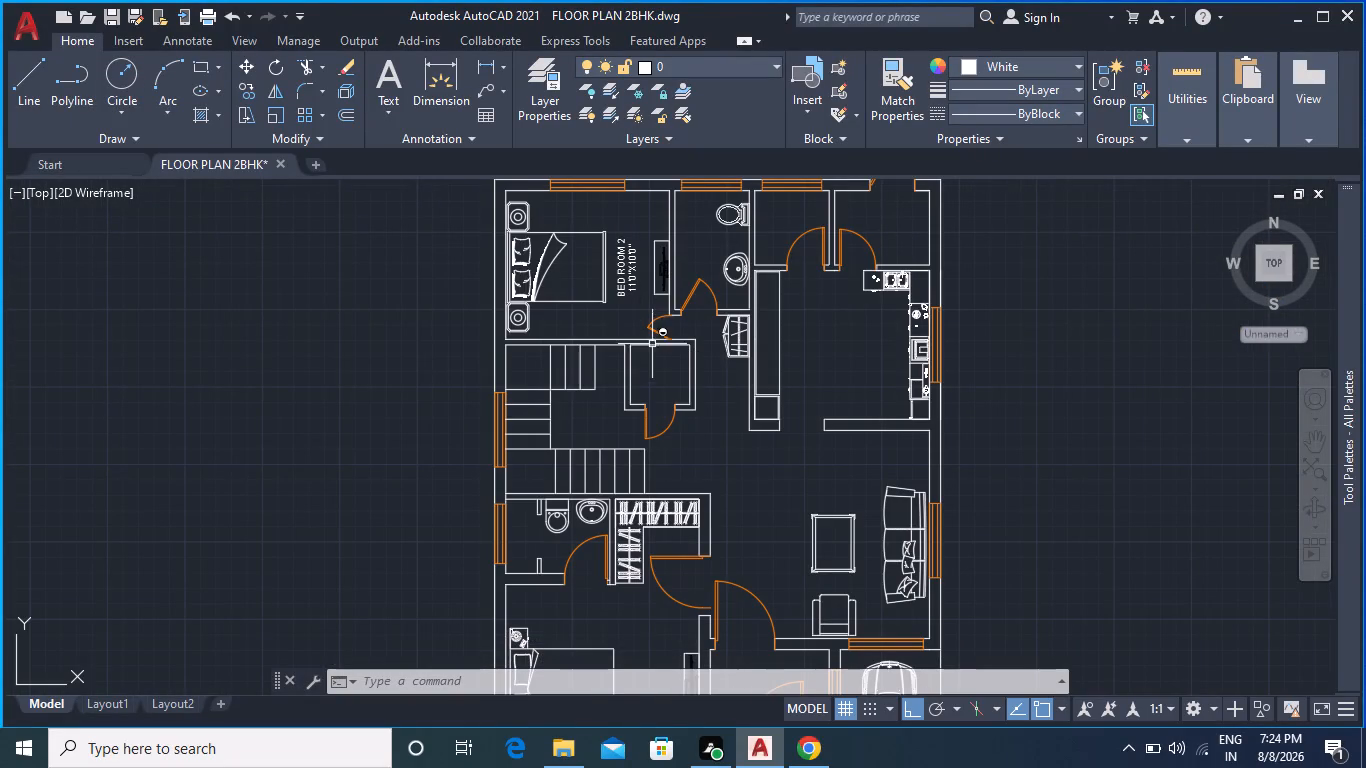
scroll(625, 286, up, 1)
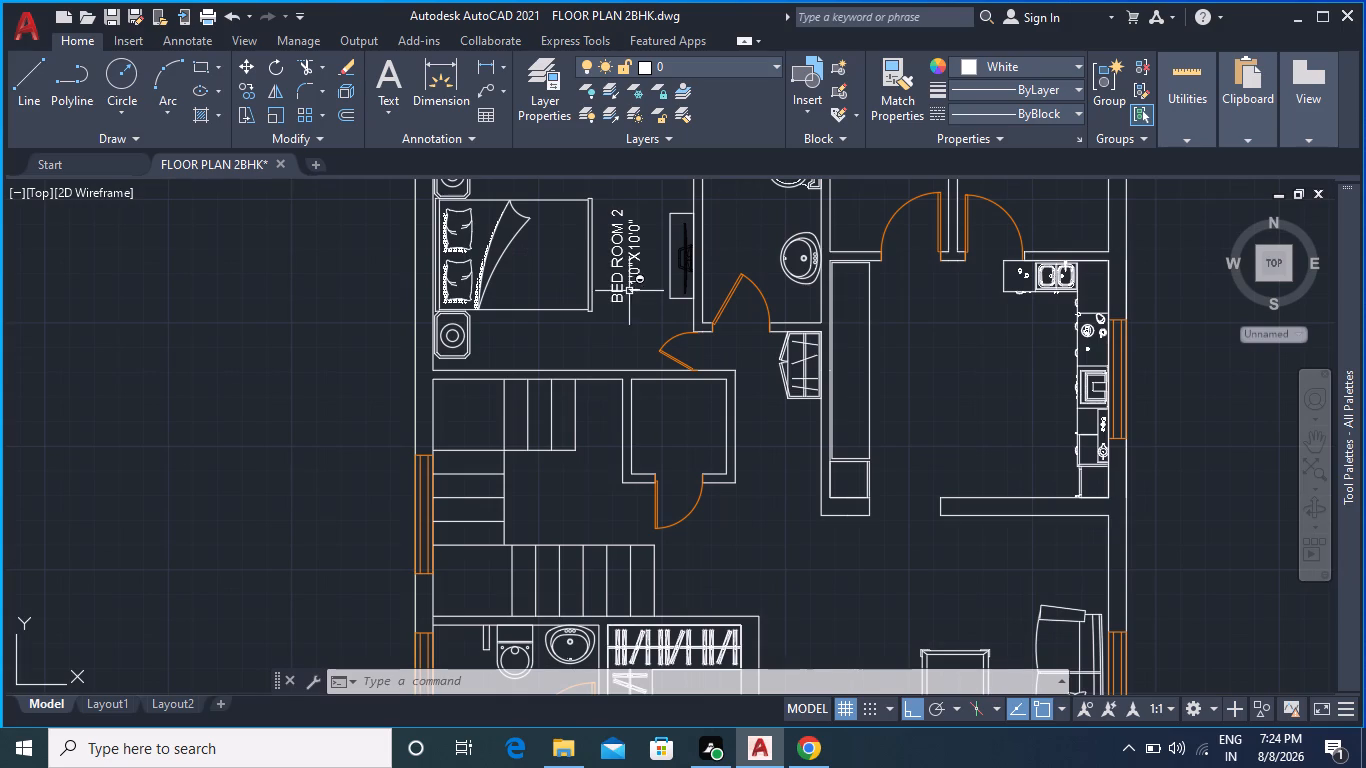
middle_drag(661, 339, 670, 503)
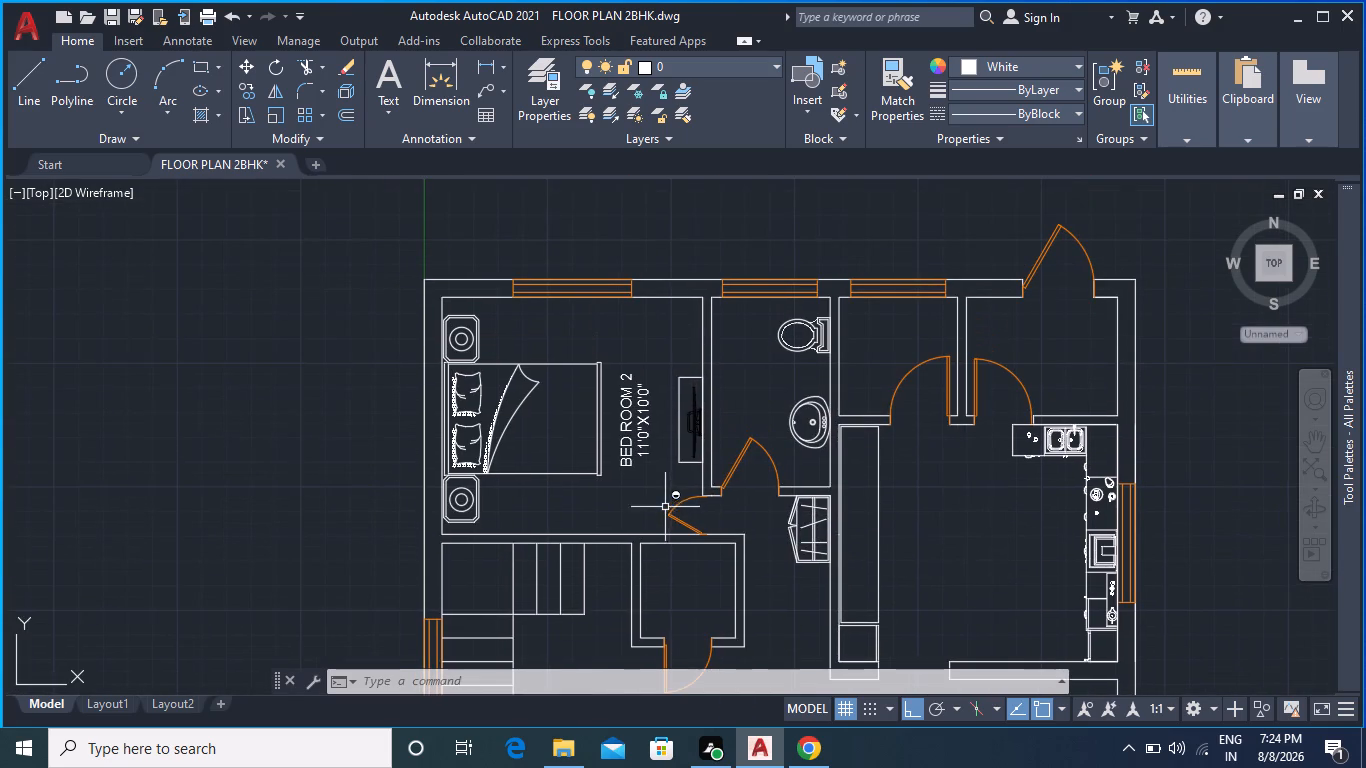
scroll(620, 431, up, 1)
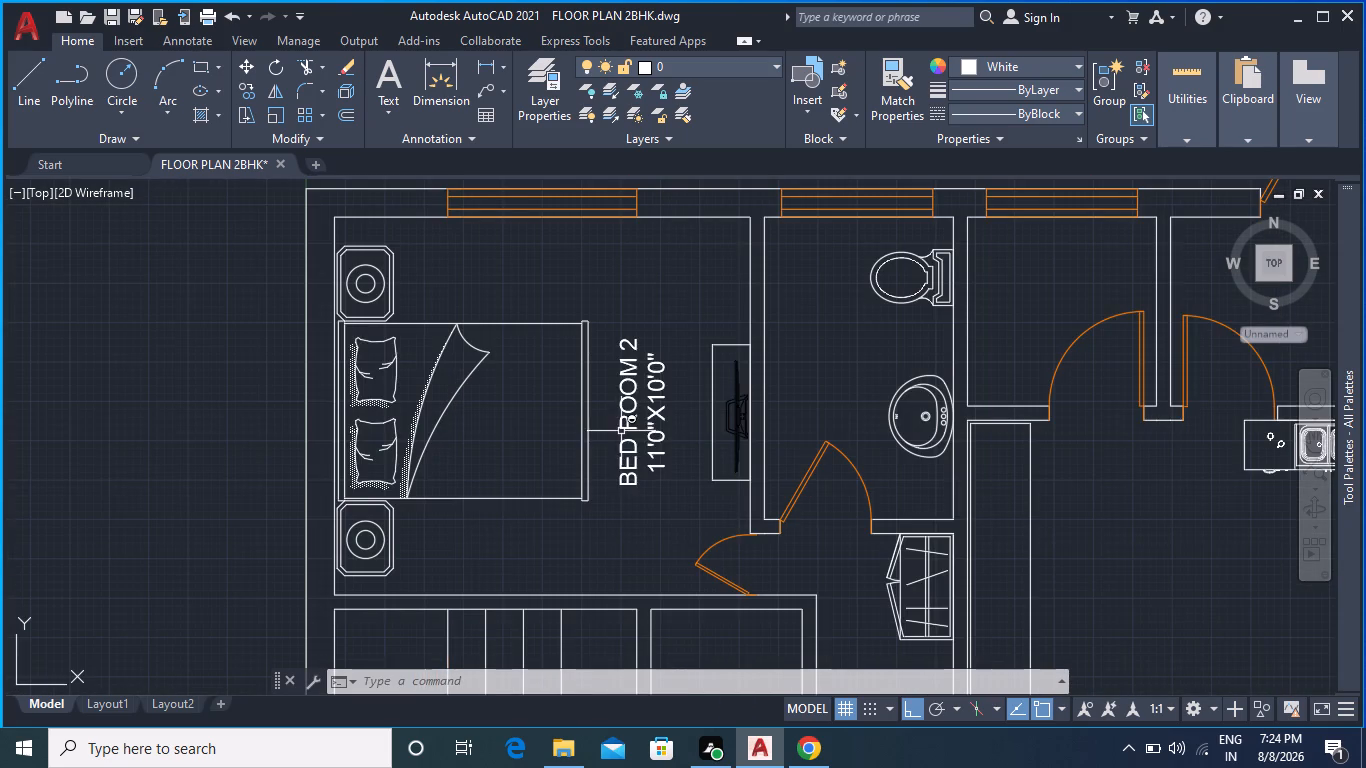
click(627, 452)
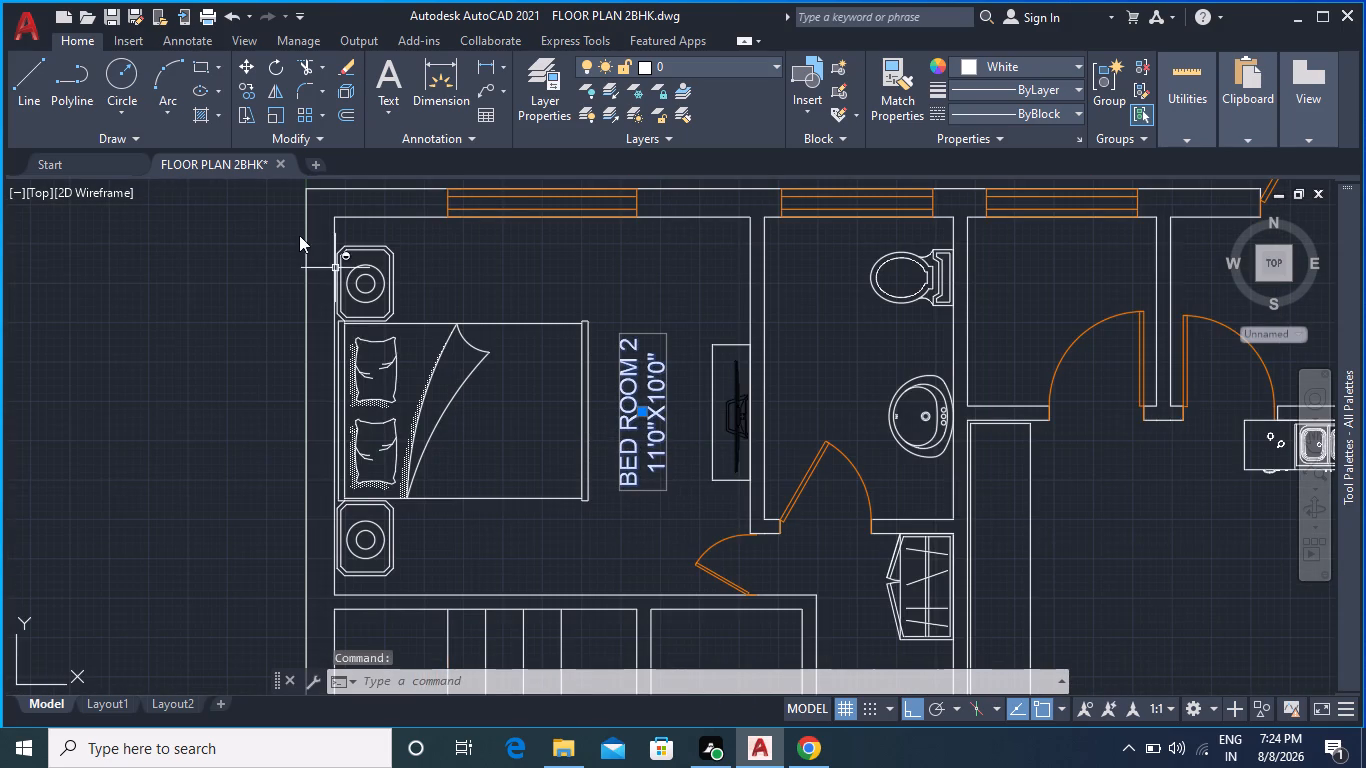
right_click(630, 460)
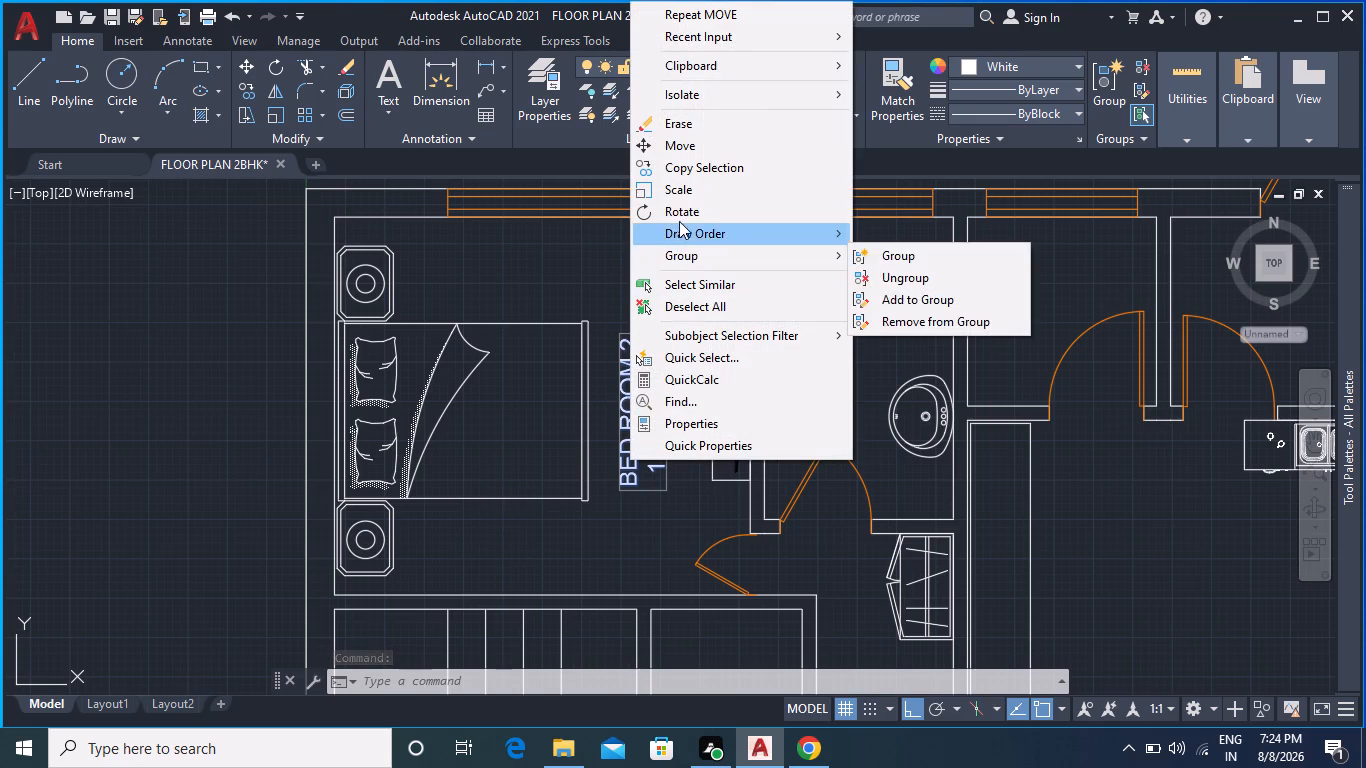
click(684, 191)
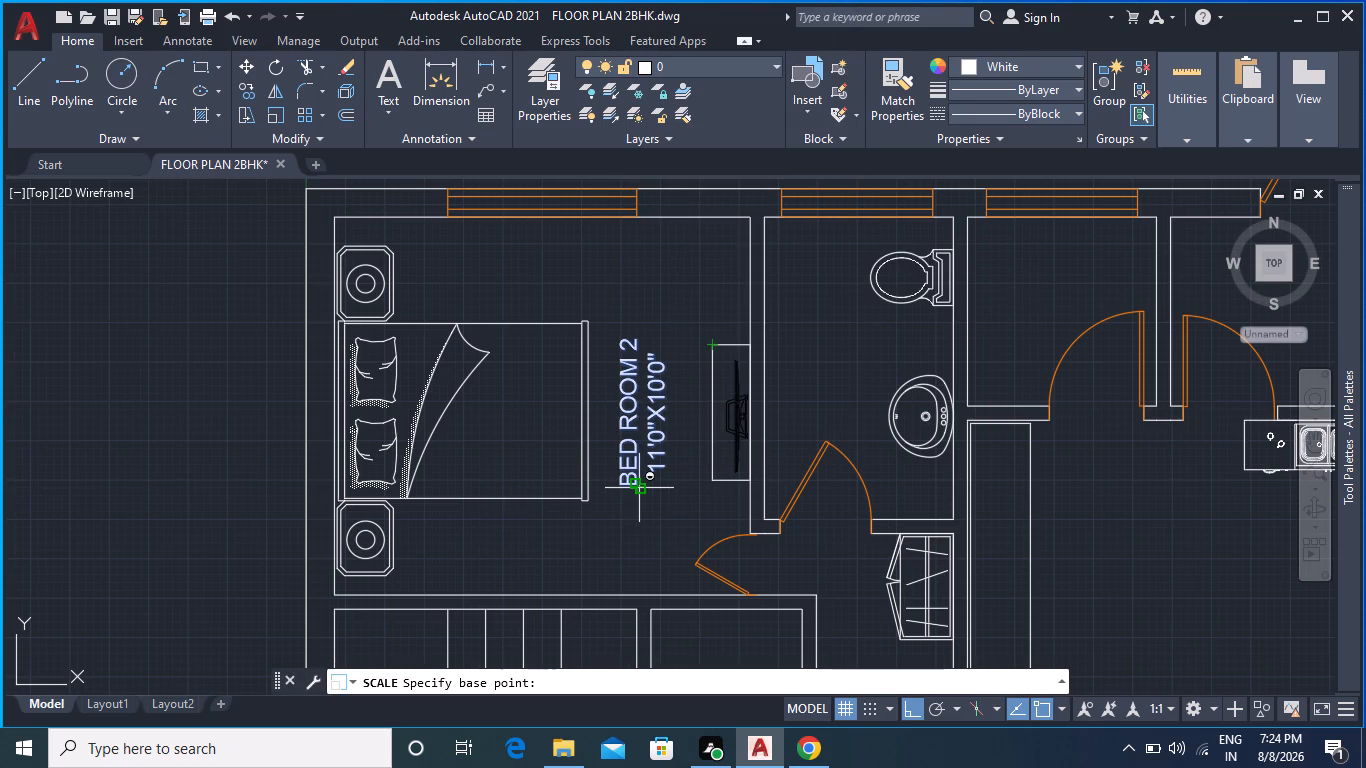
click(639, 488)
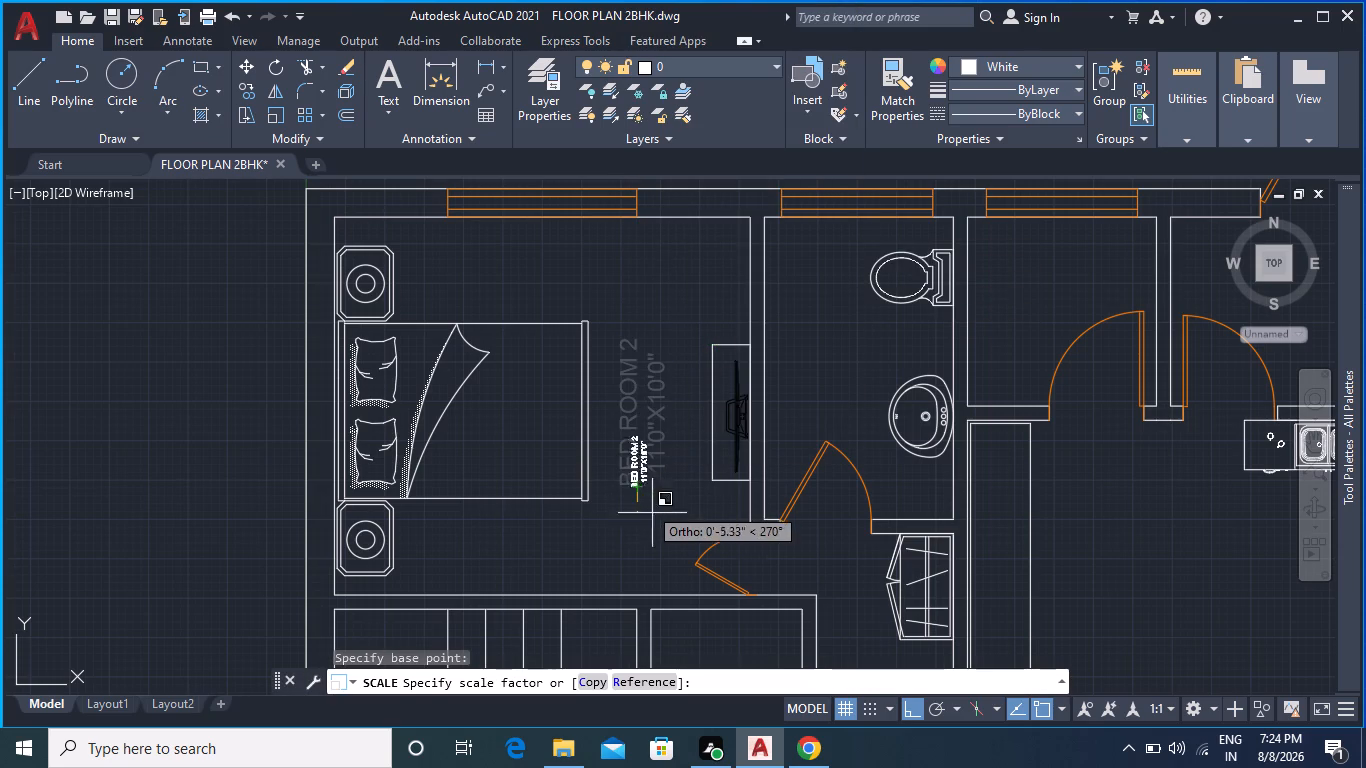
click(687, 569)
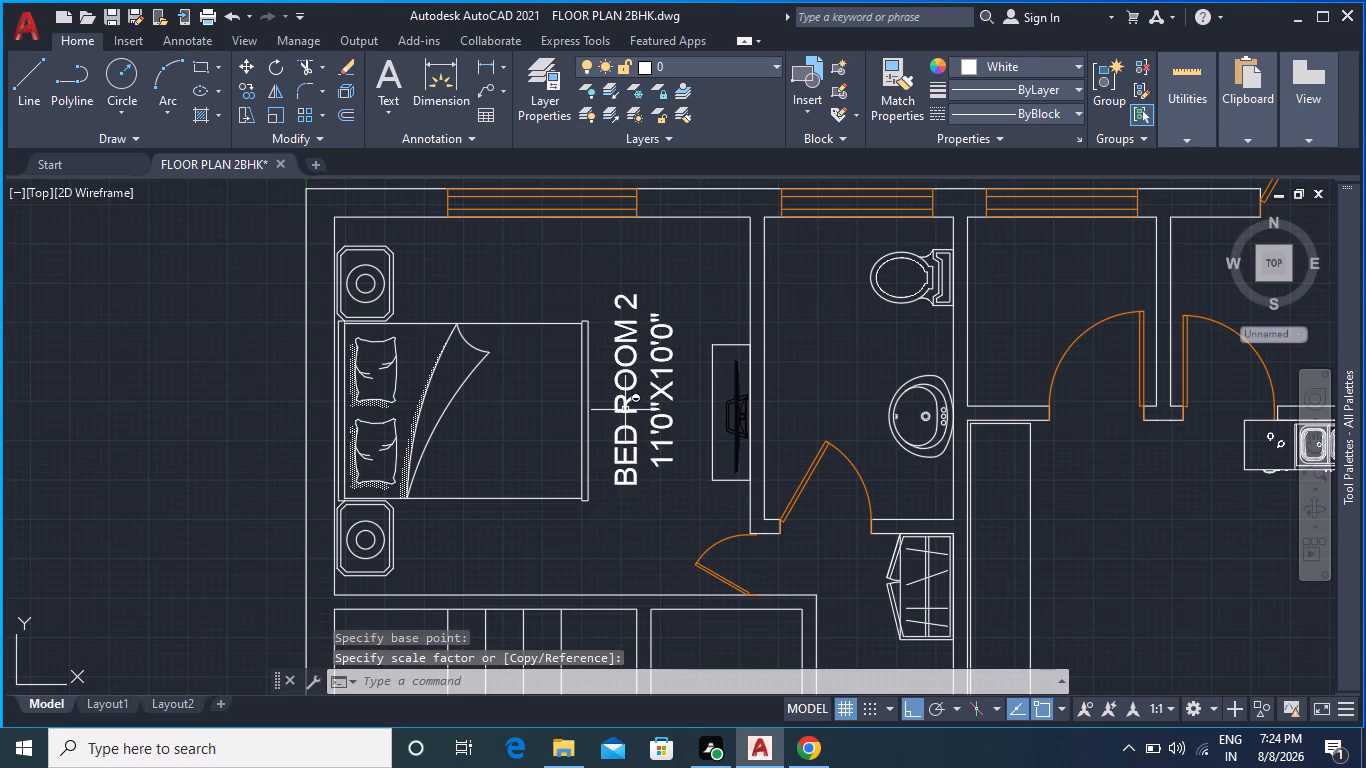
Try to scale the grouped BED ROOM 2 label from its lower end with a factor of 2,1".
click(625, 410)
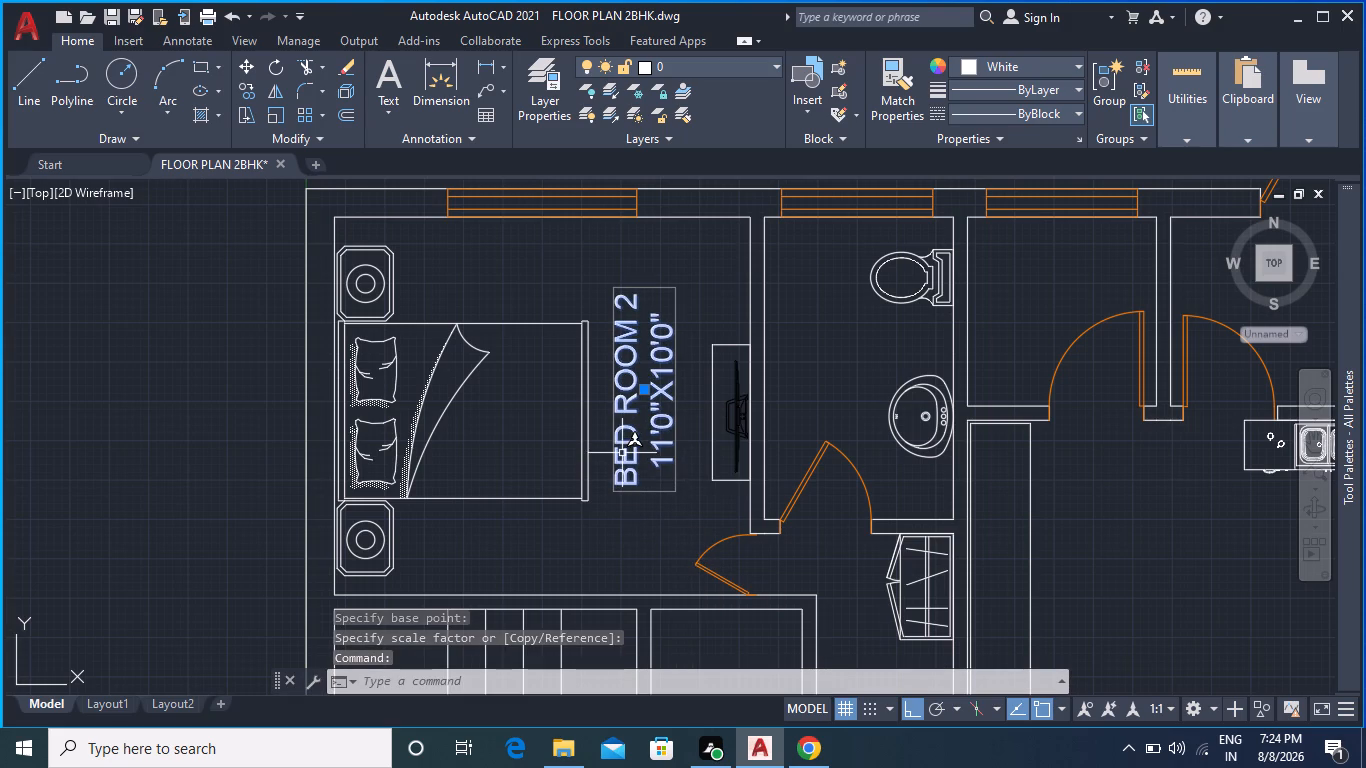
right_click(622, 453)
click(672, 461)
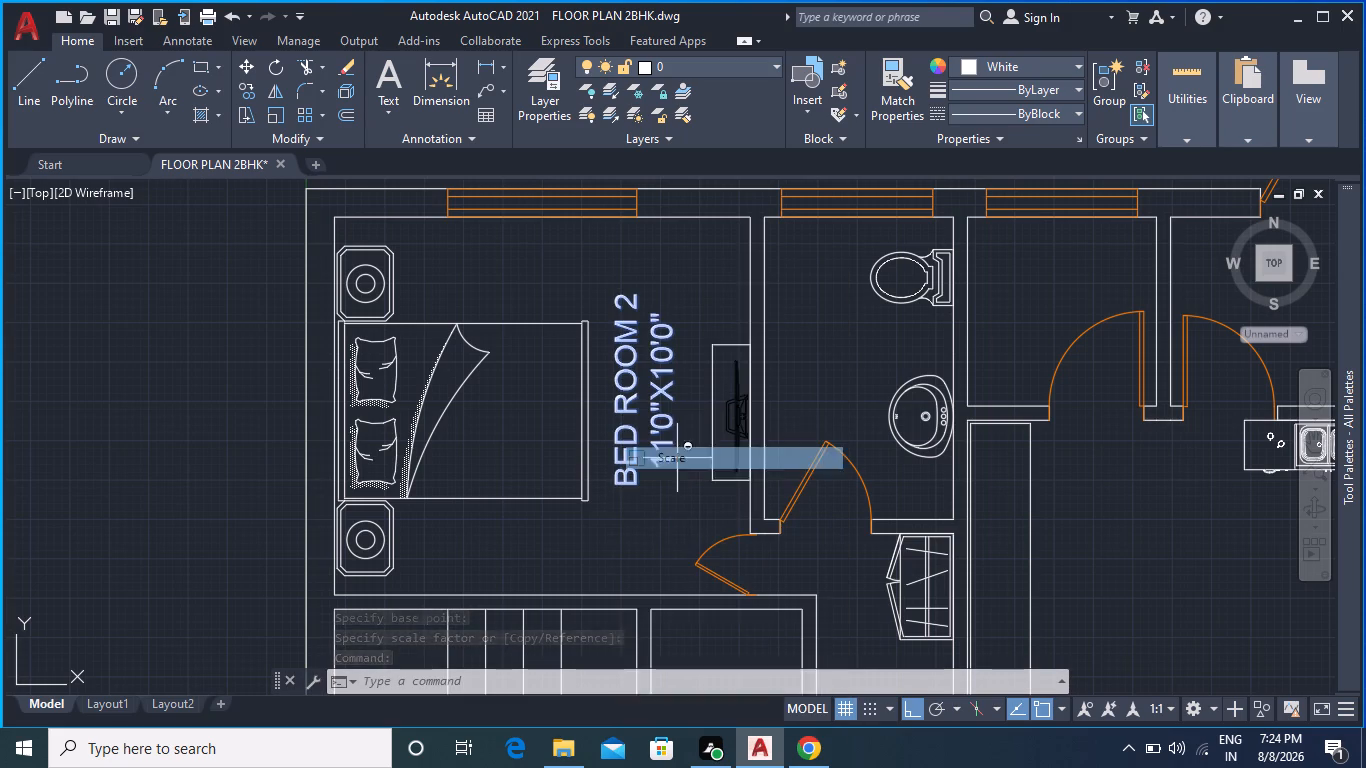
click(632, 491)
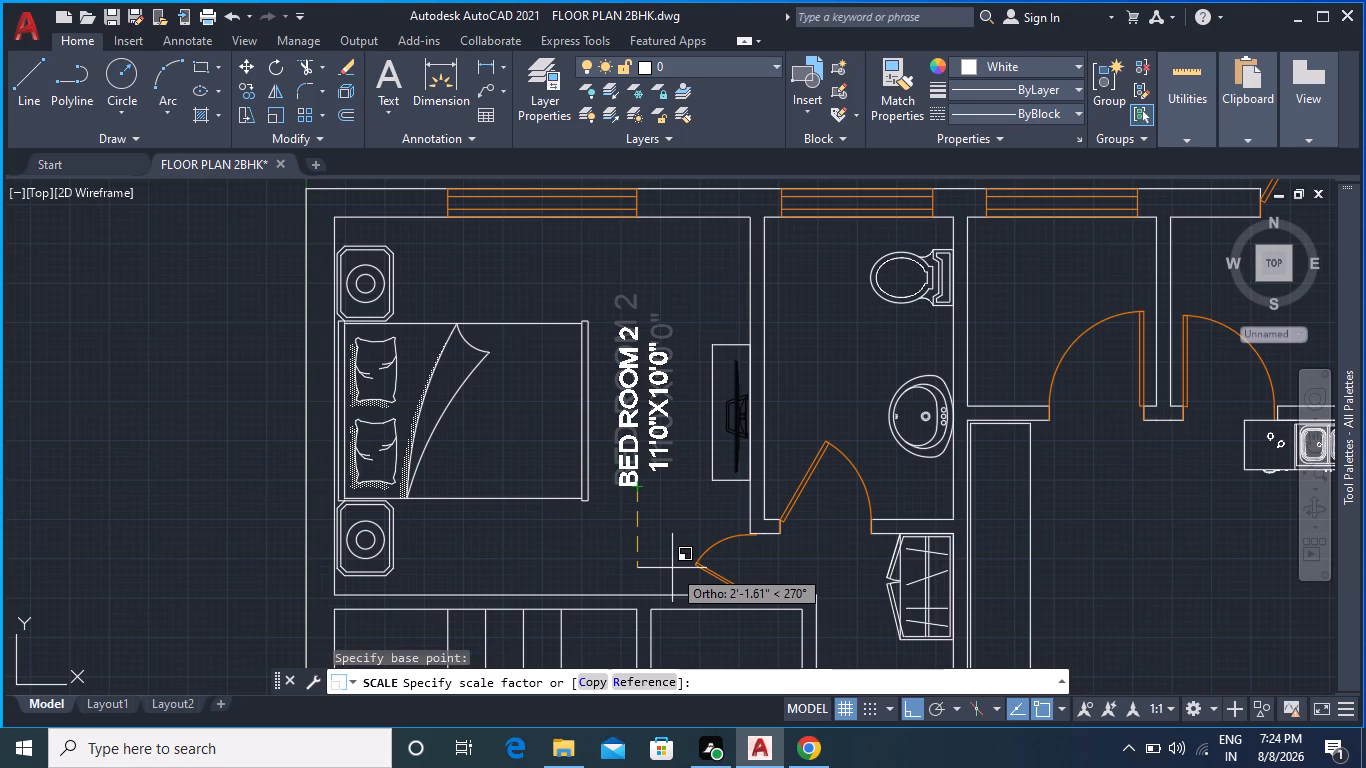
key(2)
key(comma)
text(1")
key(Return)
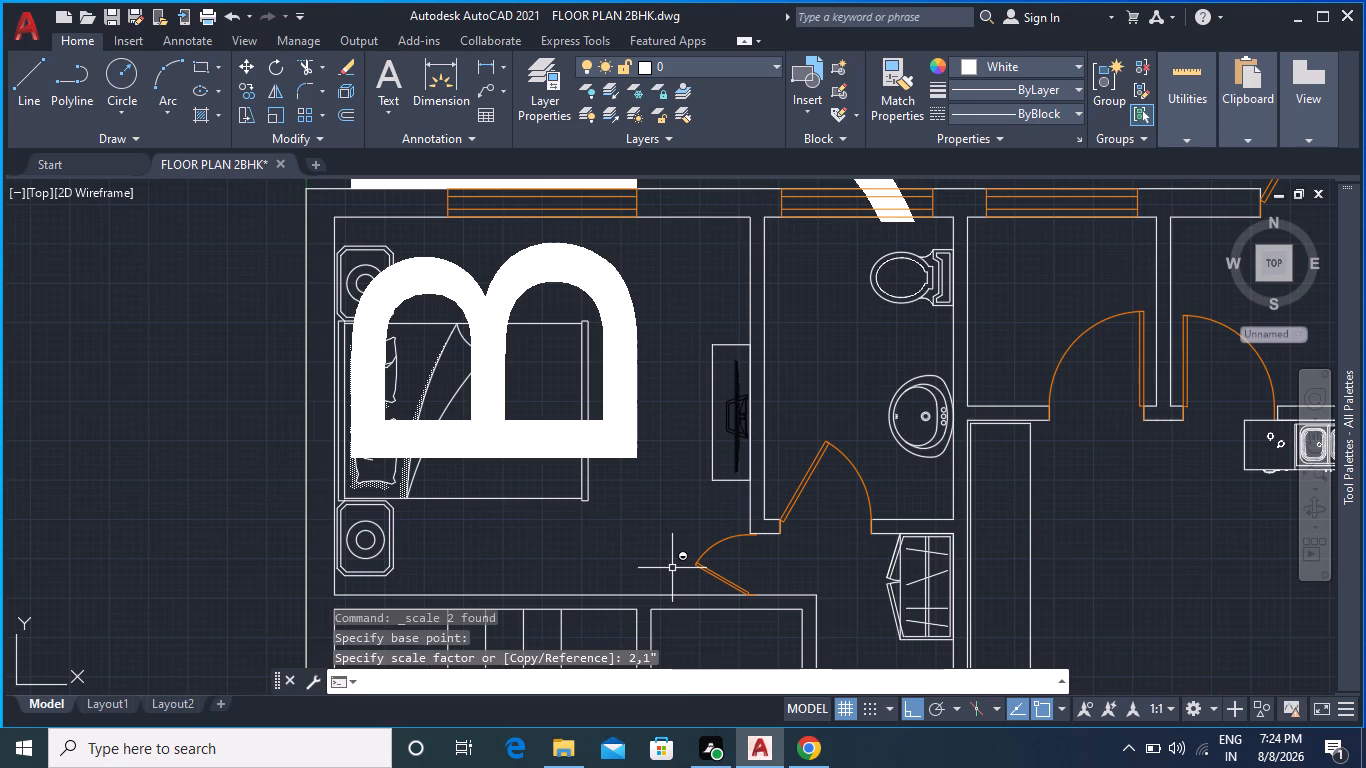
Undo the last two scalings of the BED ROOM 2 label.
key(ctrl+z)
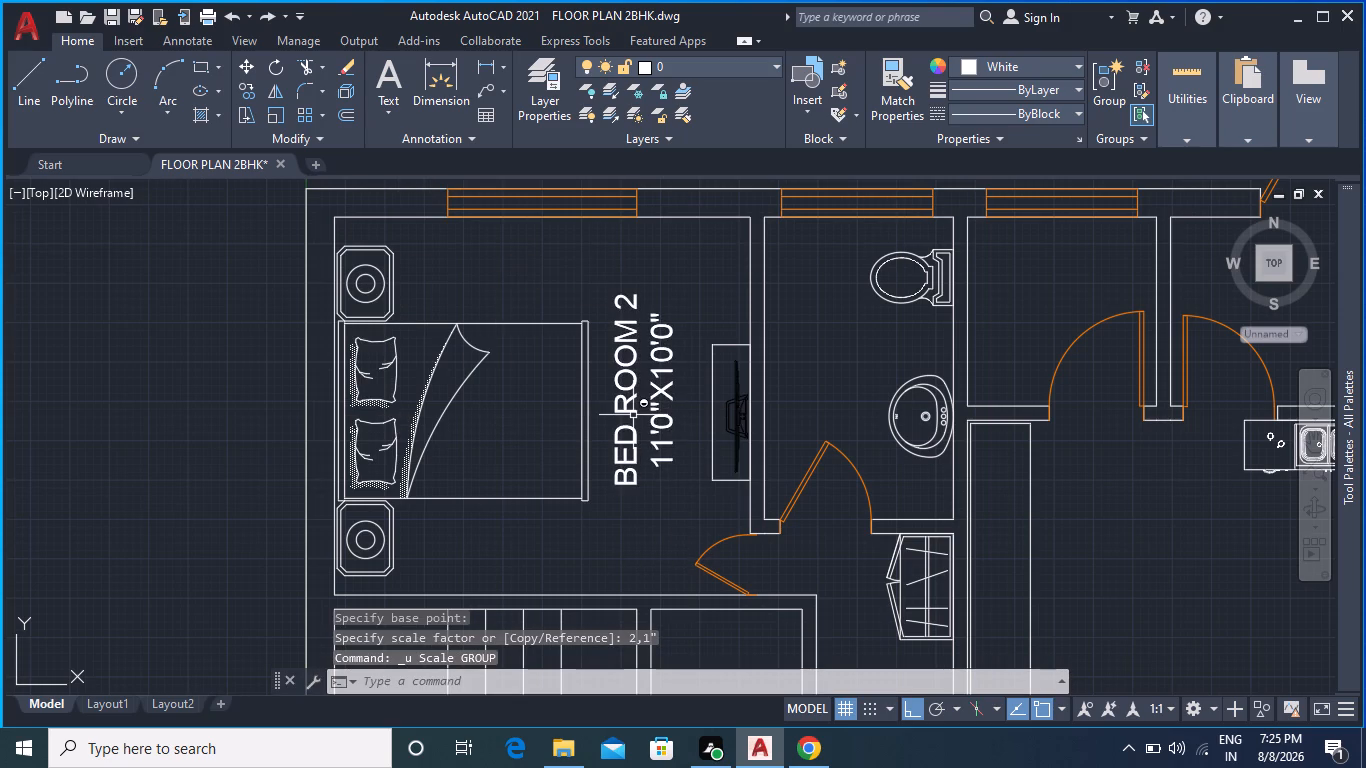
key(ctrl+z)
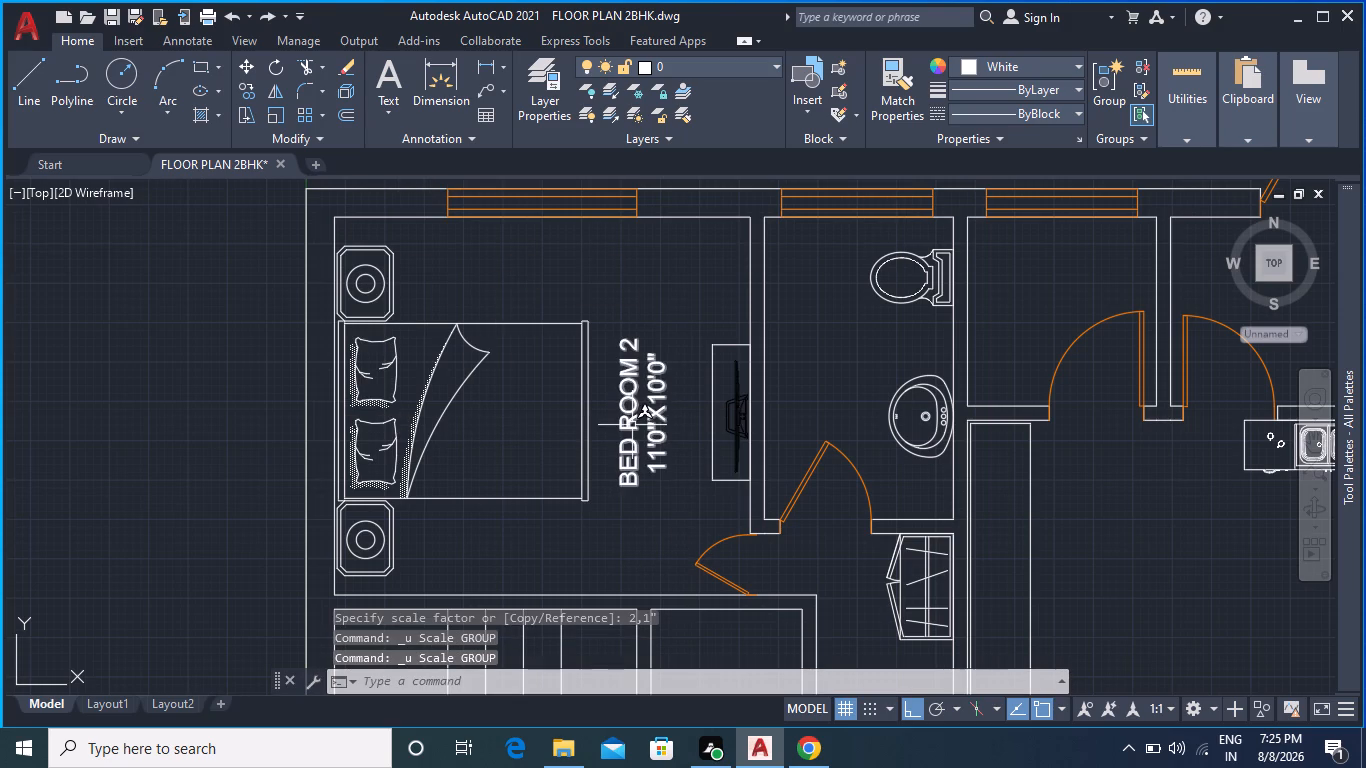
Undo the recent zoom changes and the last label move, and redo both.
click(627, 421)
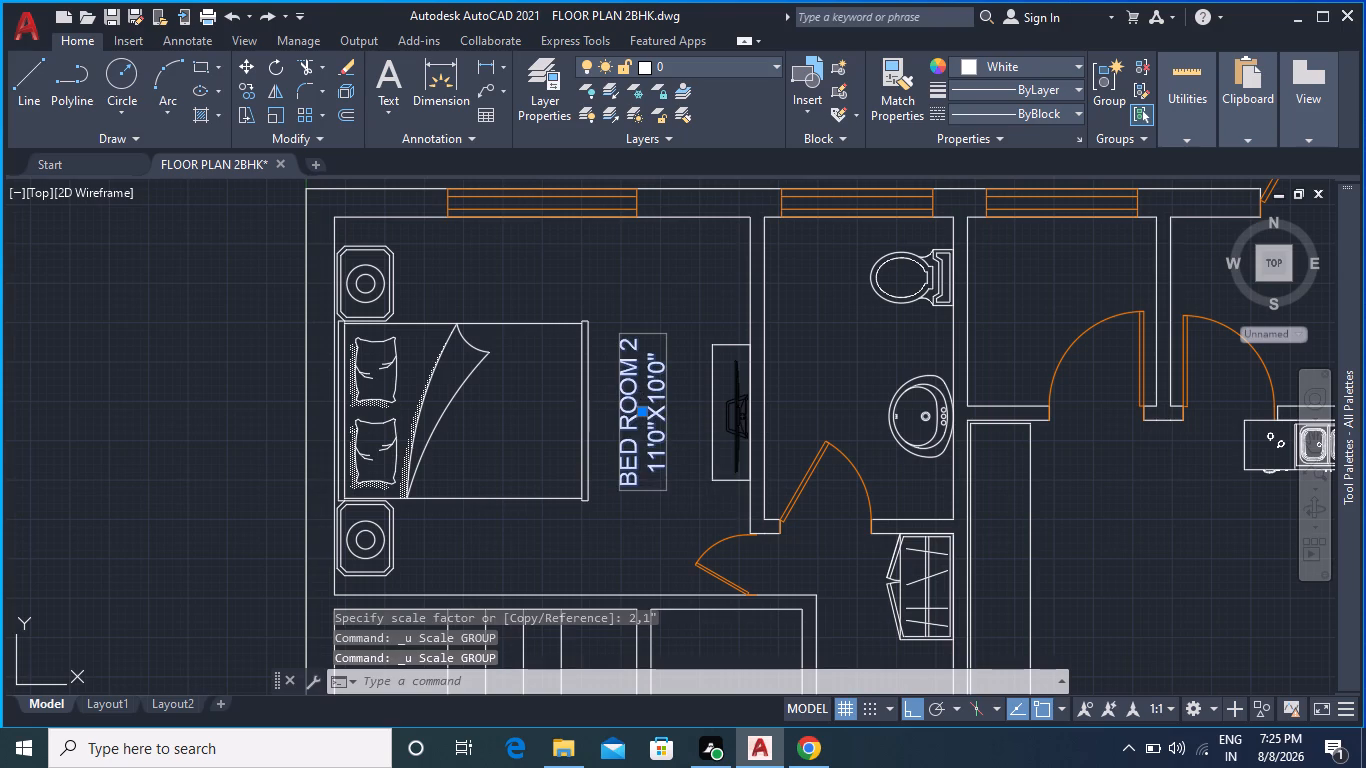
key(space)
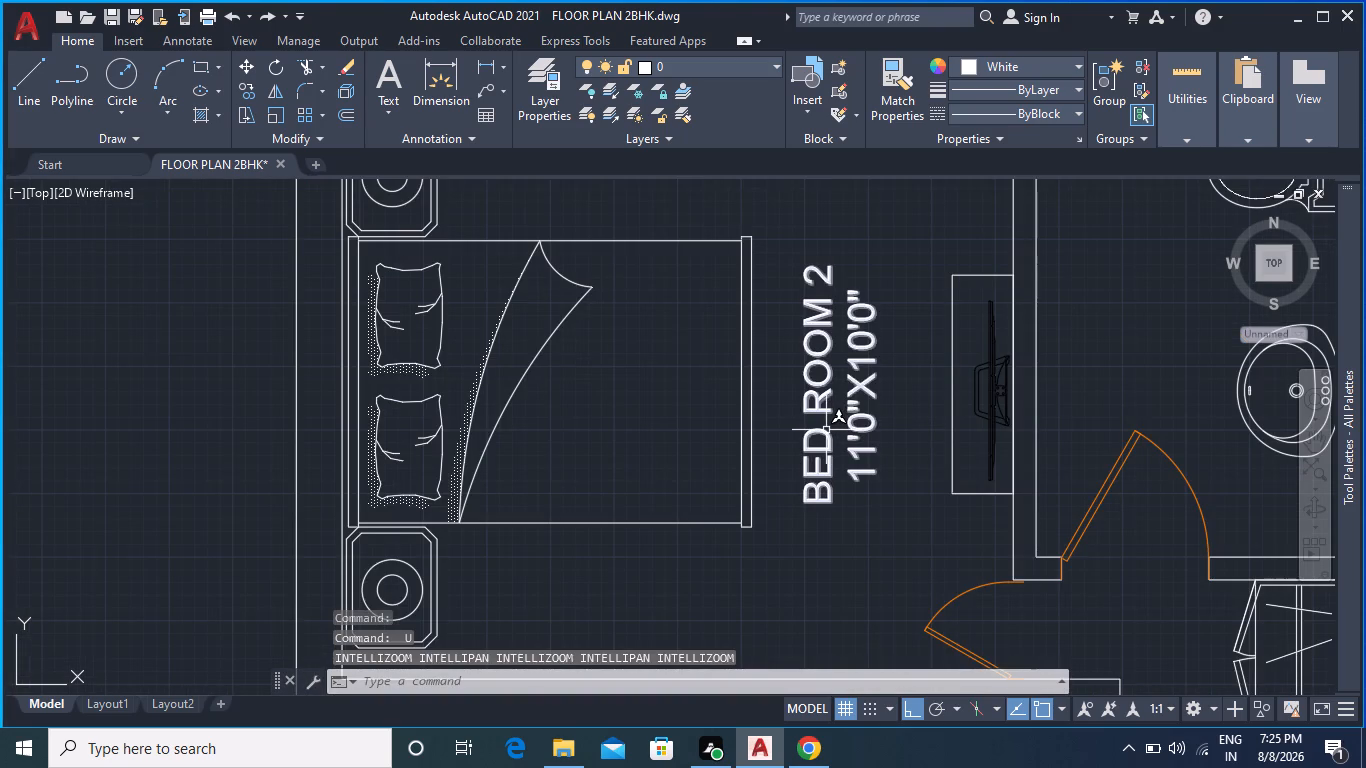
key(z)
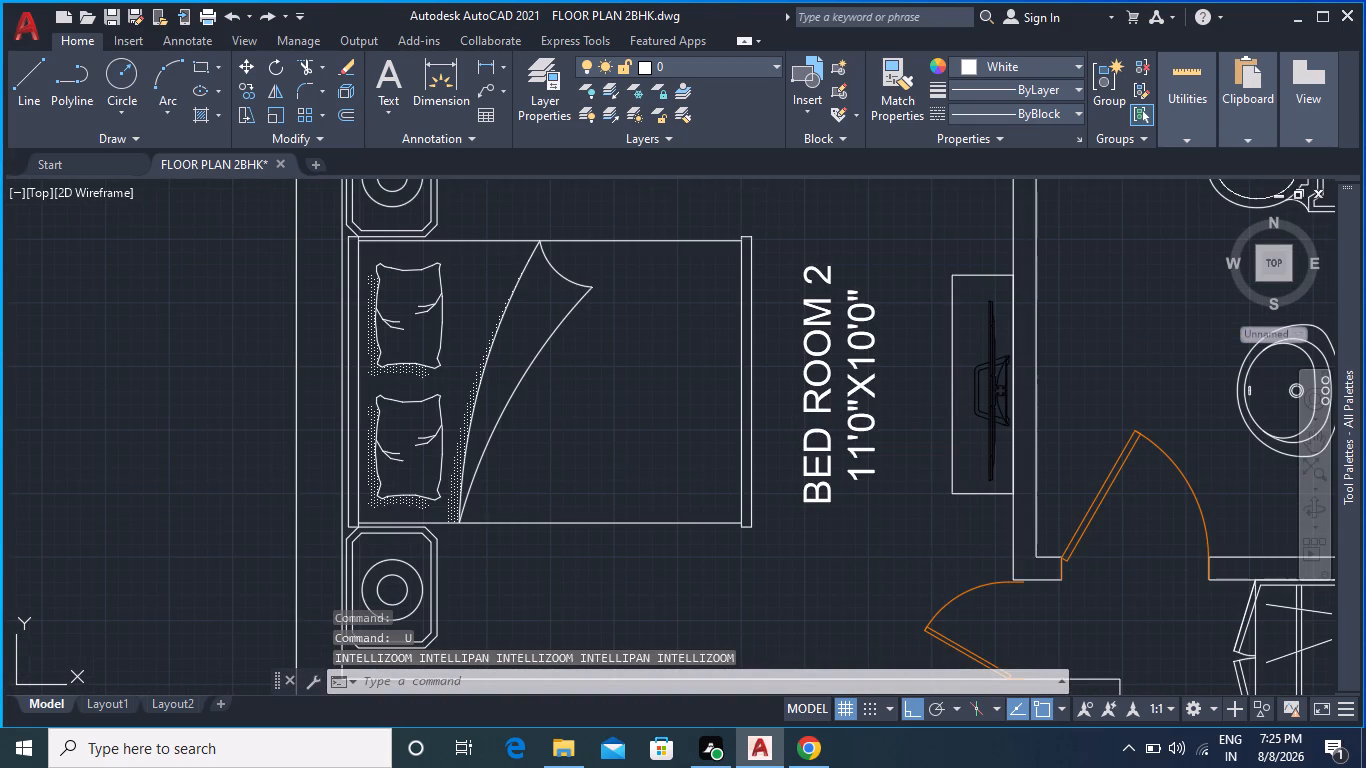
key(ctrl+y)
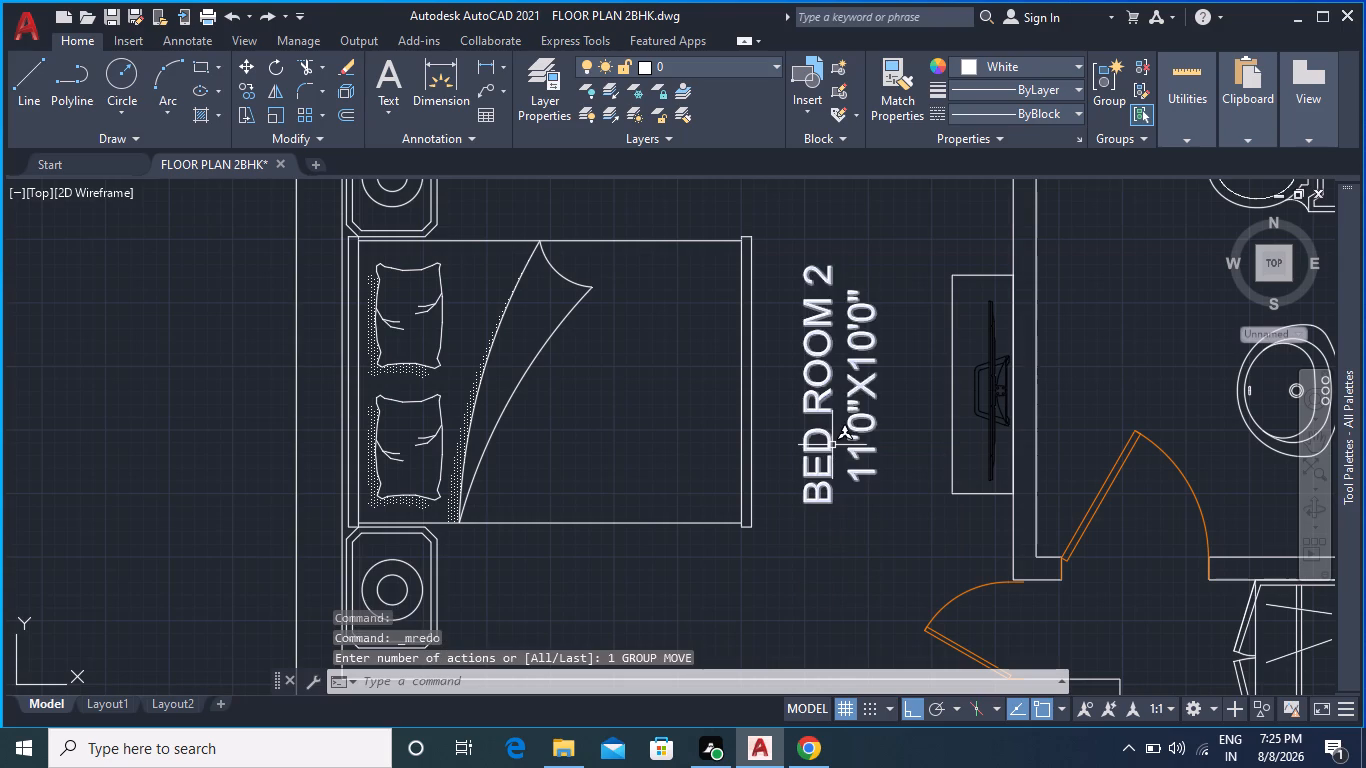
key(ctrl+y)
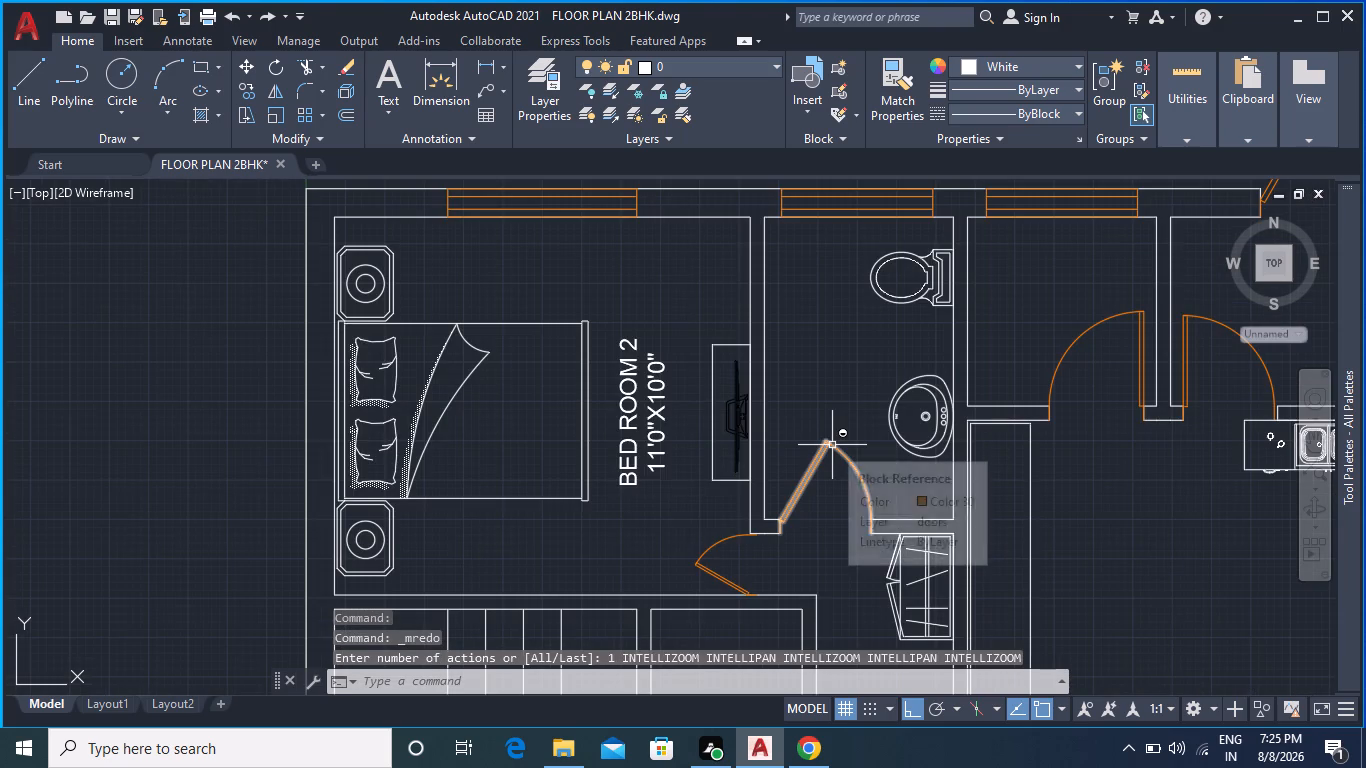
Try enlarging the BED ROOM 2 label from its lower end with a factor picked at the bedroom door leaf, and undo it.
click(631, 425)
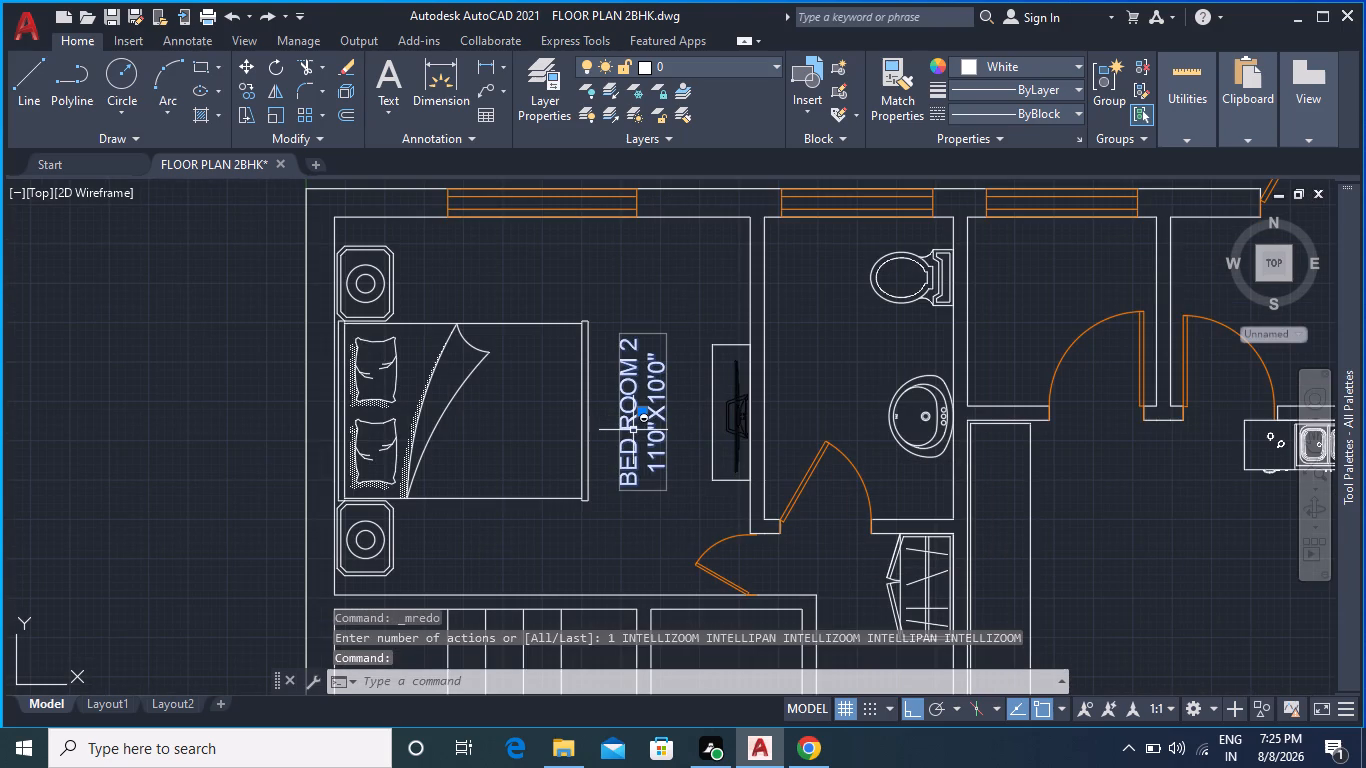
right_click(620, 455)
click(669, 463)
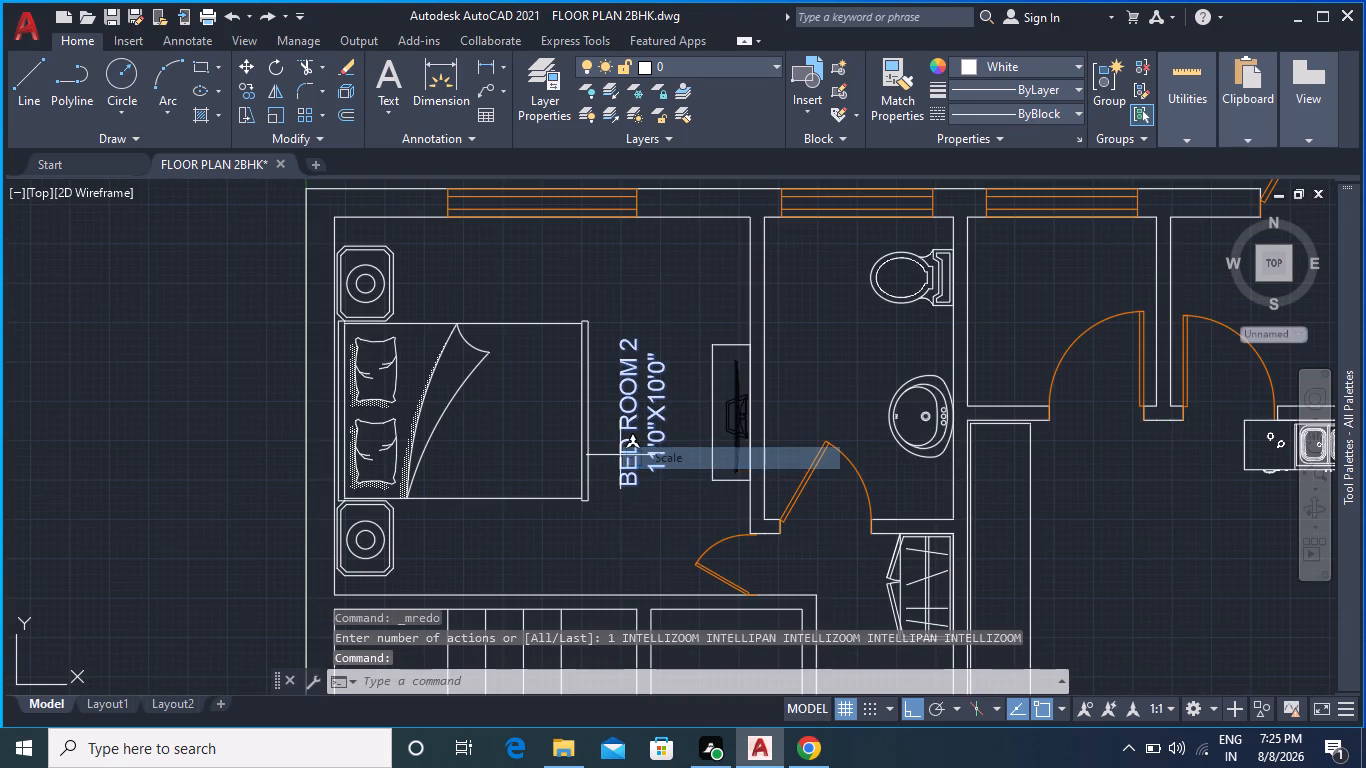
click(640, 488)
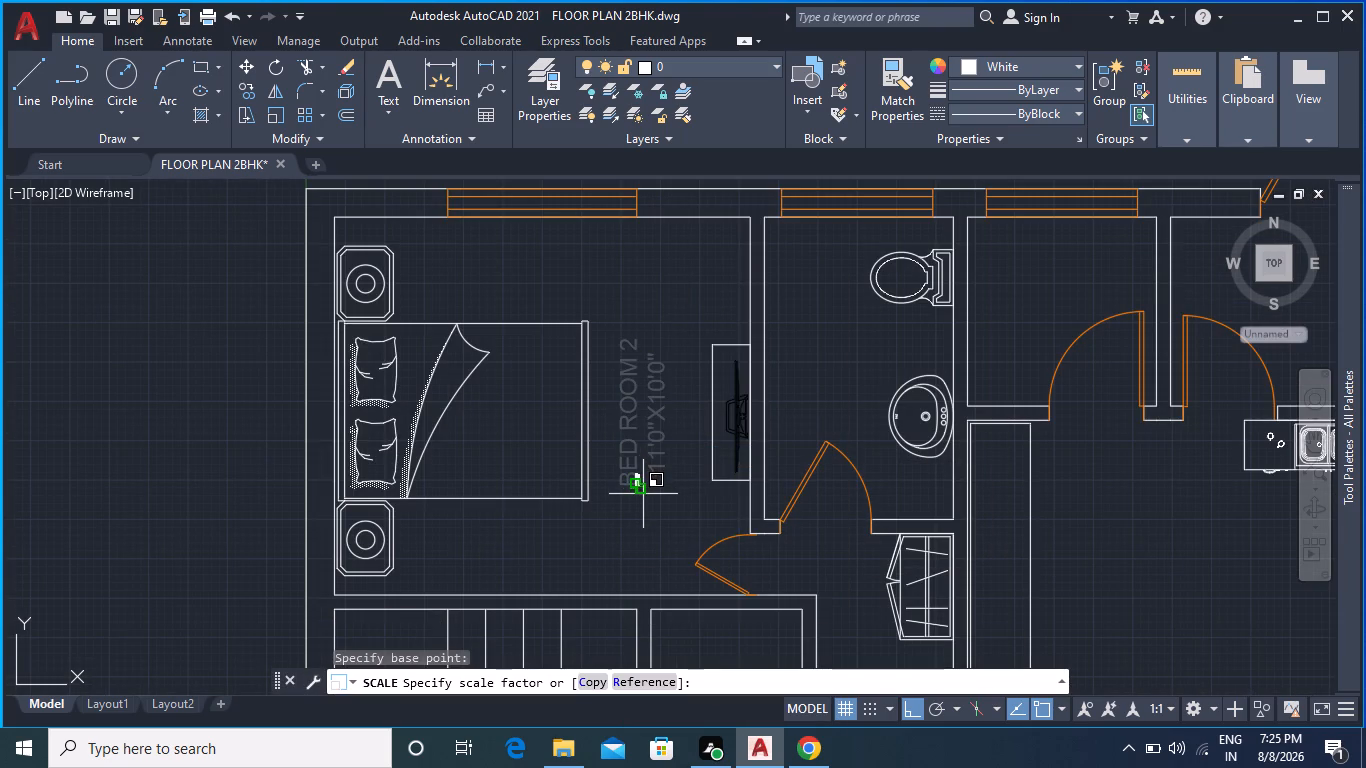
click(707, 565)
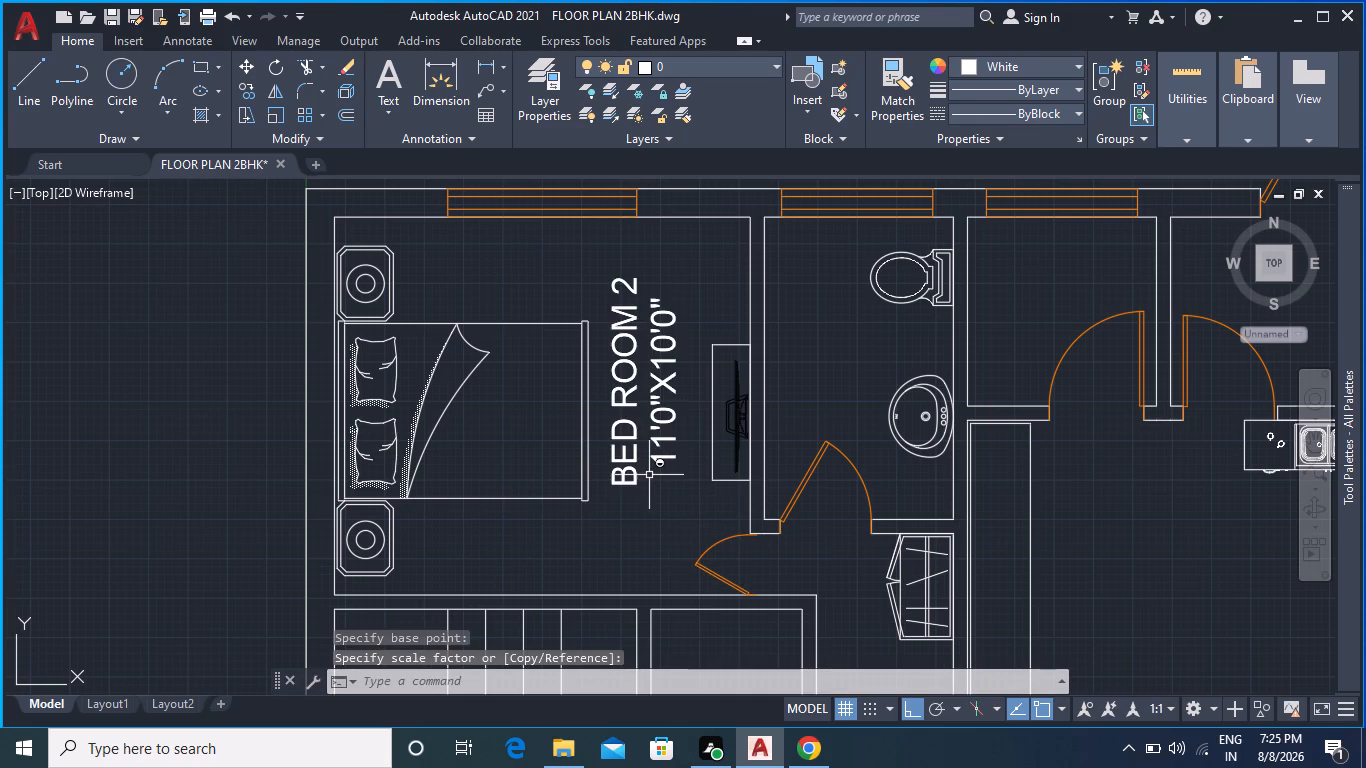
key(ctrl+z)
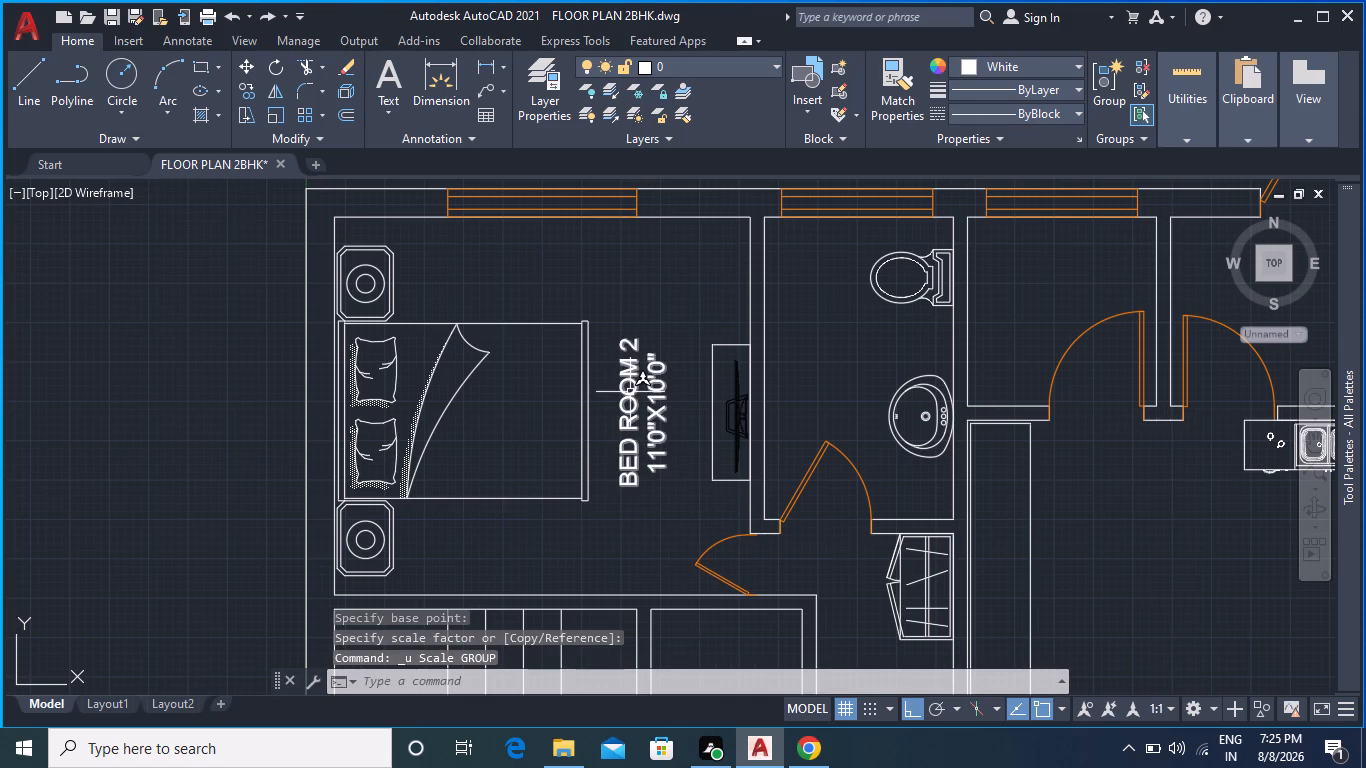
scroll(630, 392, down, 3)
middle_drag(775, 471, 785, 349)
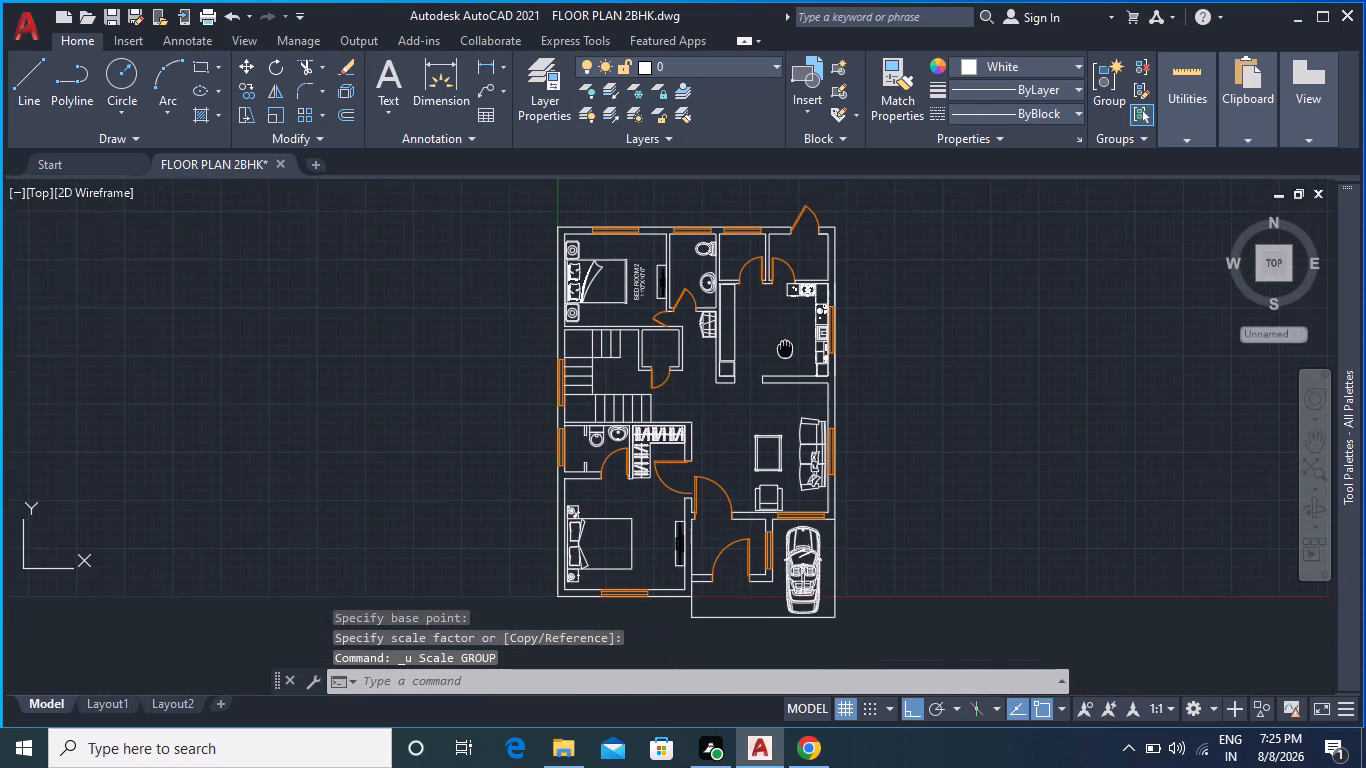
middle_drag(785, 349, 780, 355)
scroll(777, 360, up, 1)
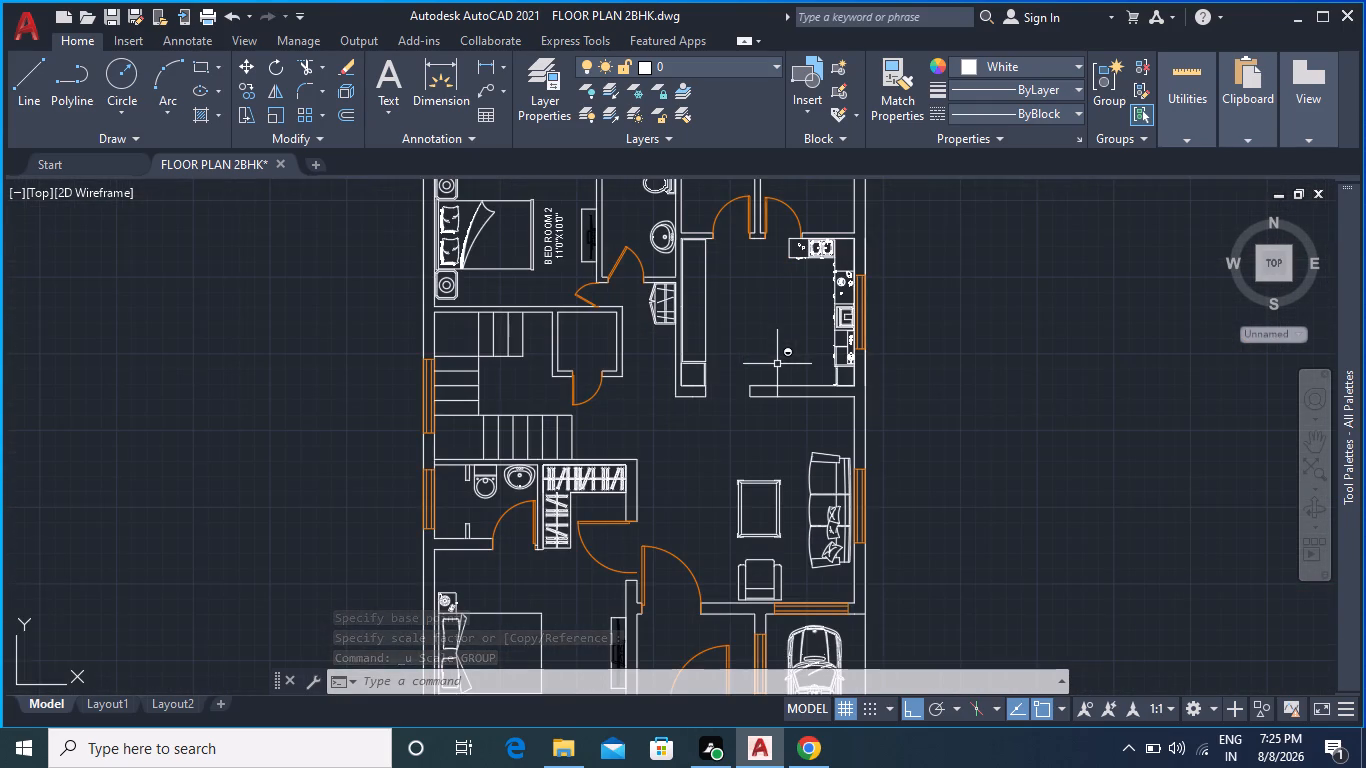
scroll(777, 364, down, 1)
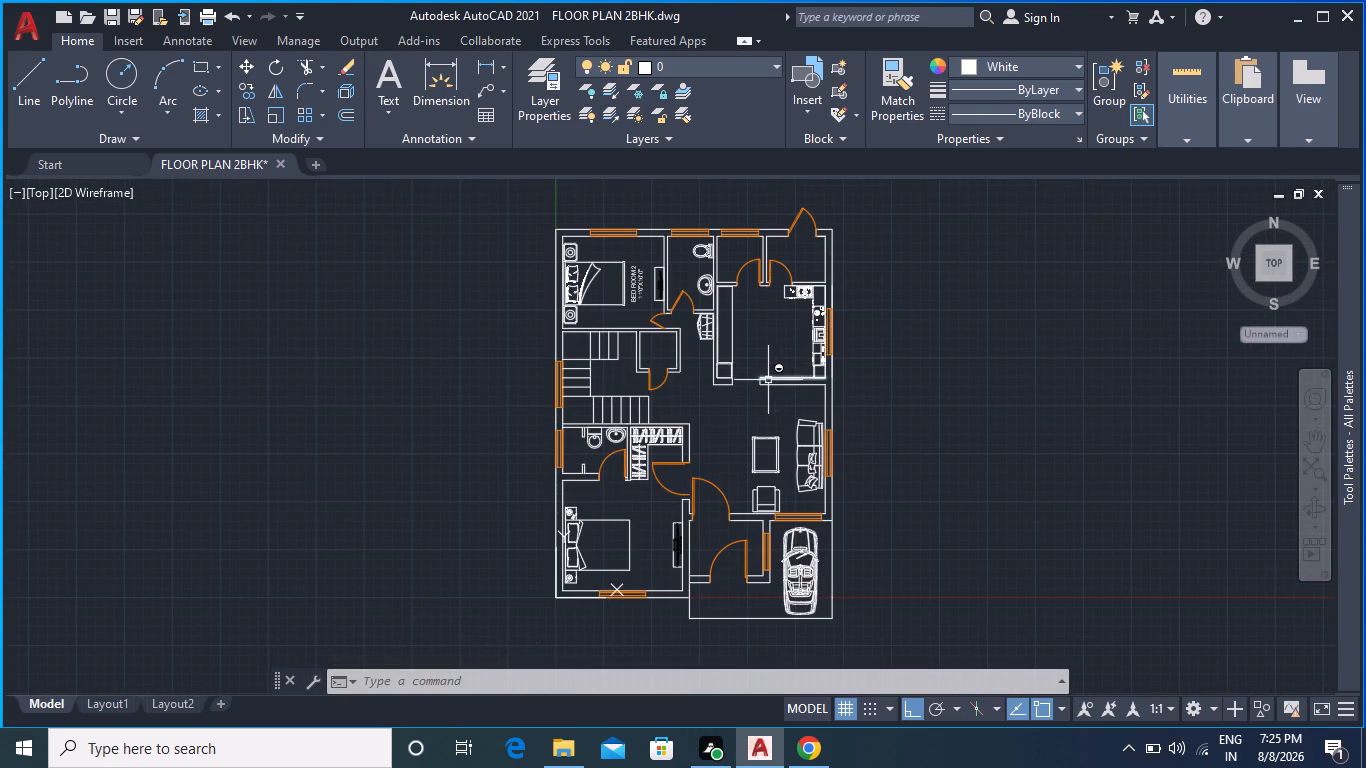
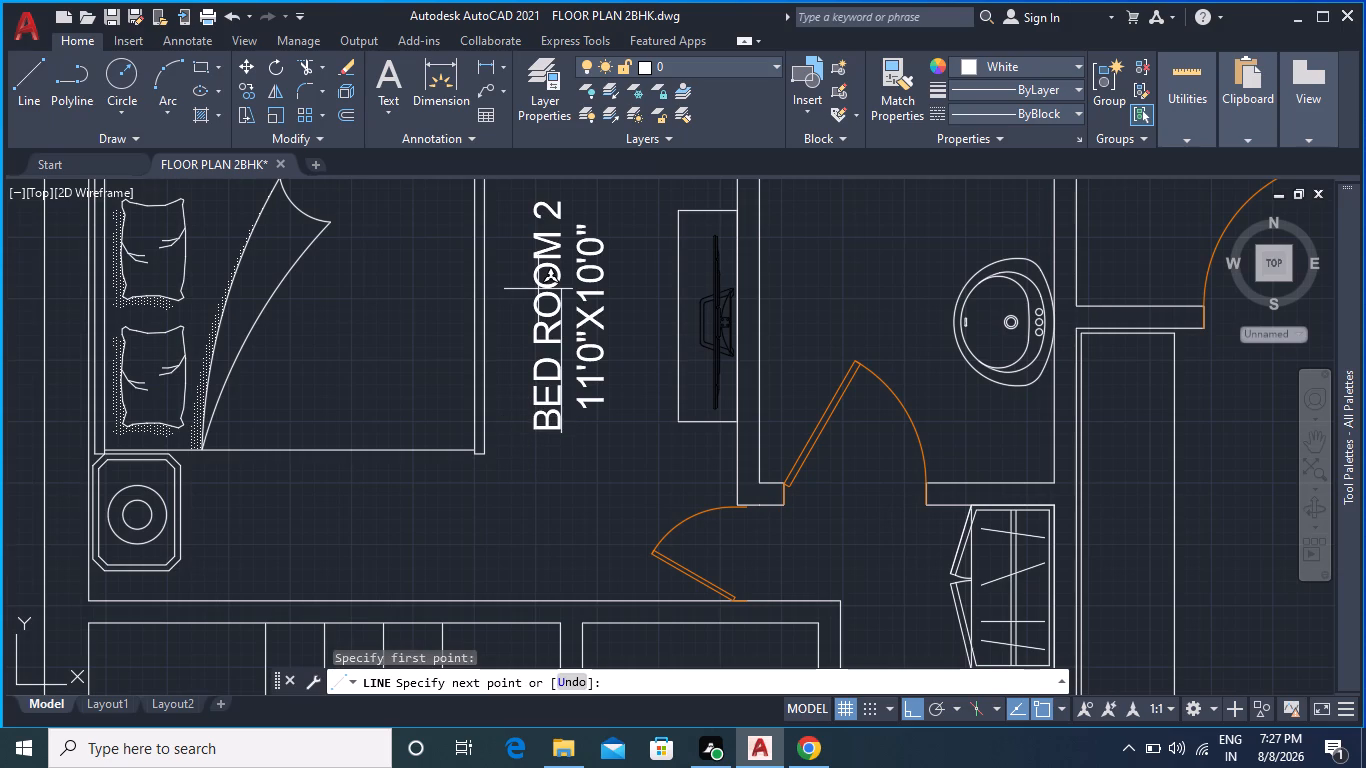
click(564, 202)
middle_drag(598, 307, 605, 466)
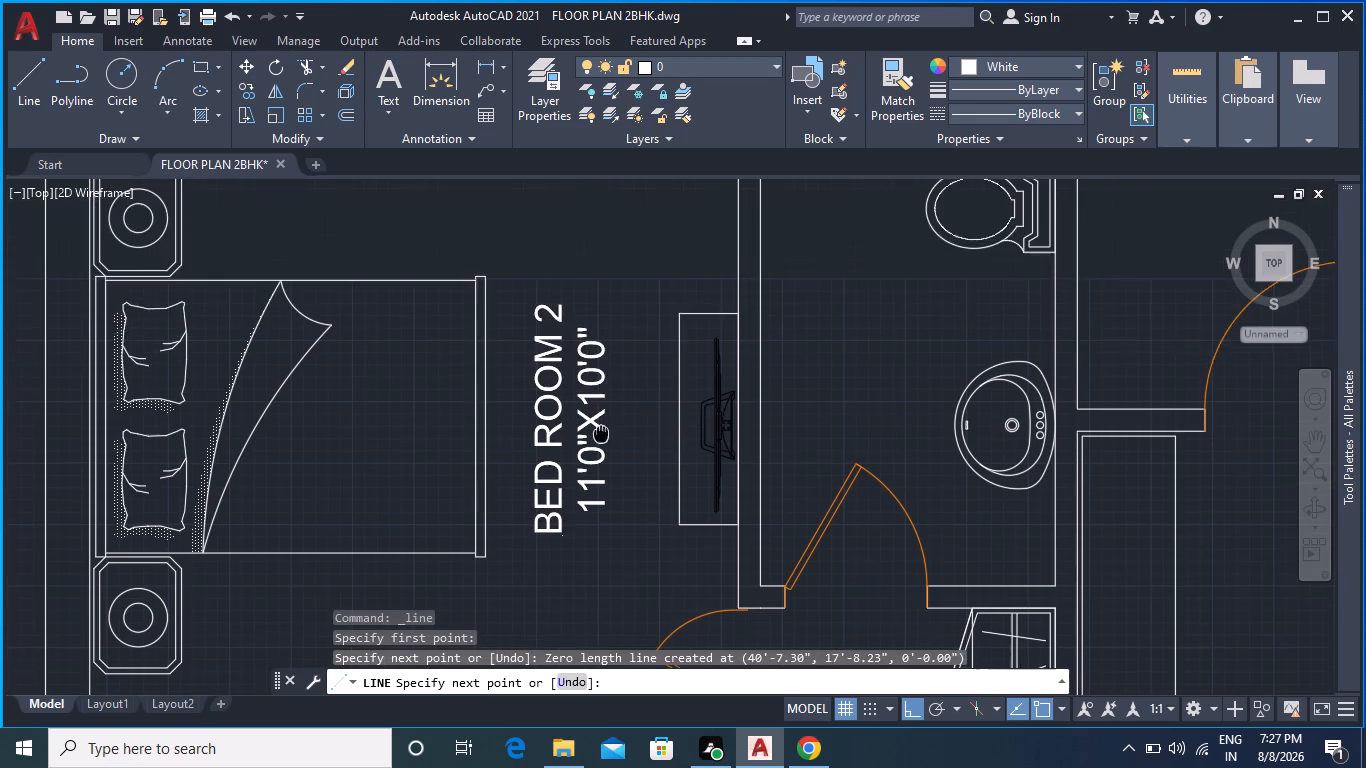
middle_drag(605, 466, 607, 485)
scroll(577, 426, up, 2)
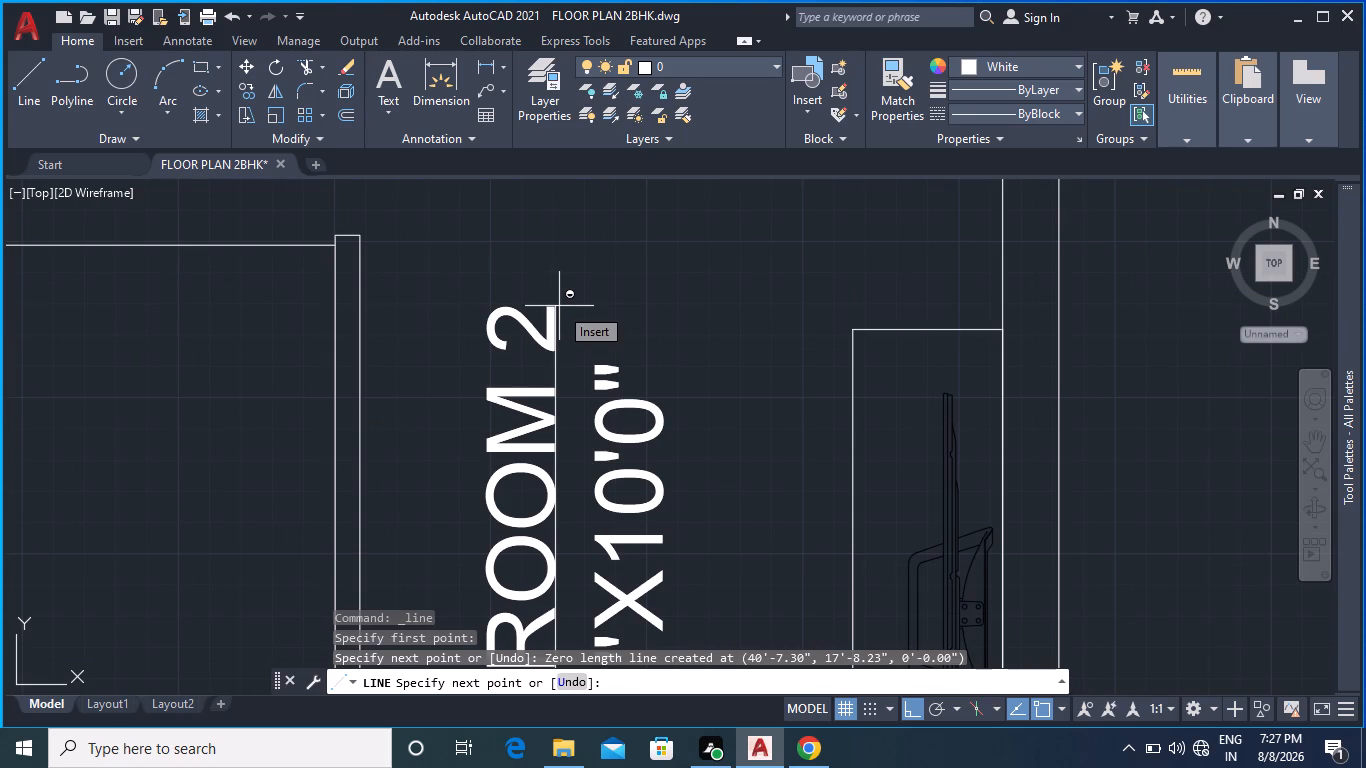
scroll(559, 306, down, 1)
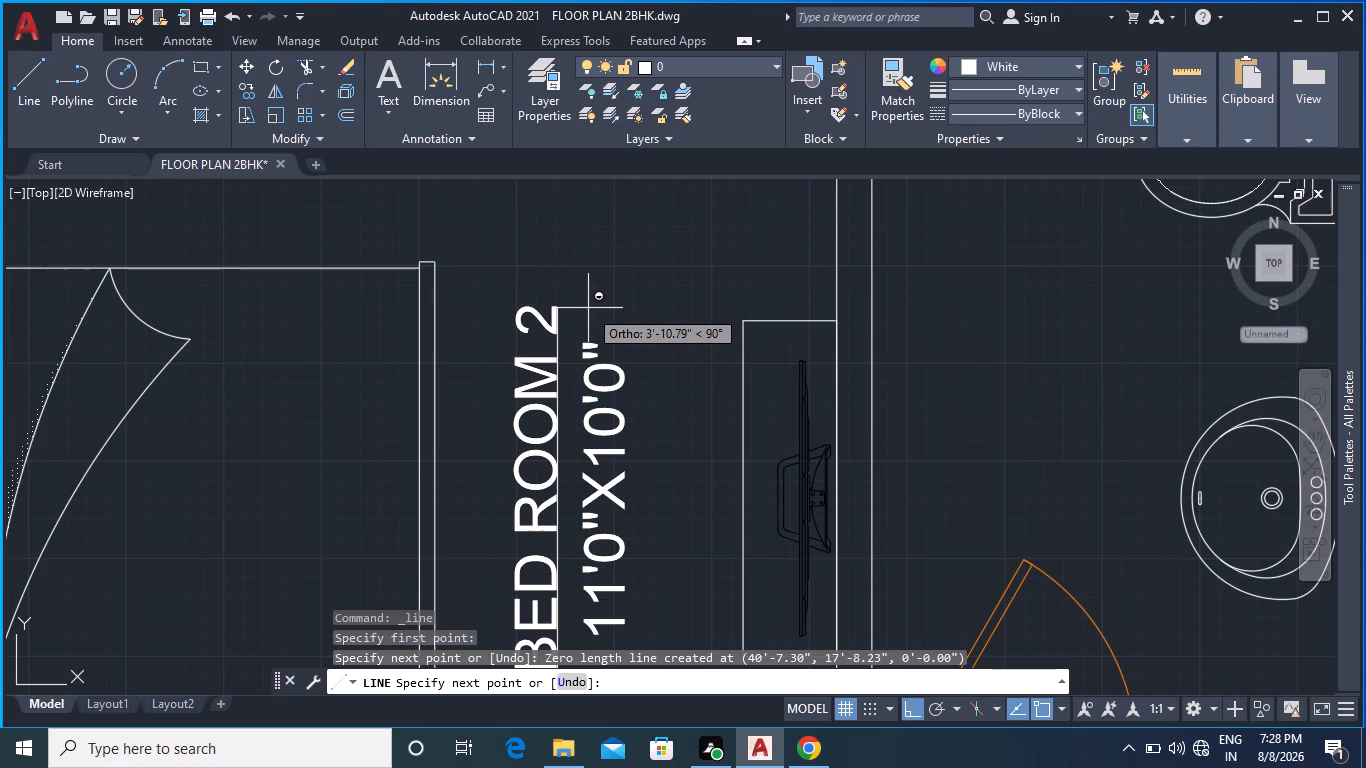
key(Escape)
Scale the BED ROOM 2 label from its lower end, picking the factor about 2'-1" straight below the base point.
scroll(598, 320, down, 3)
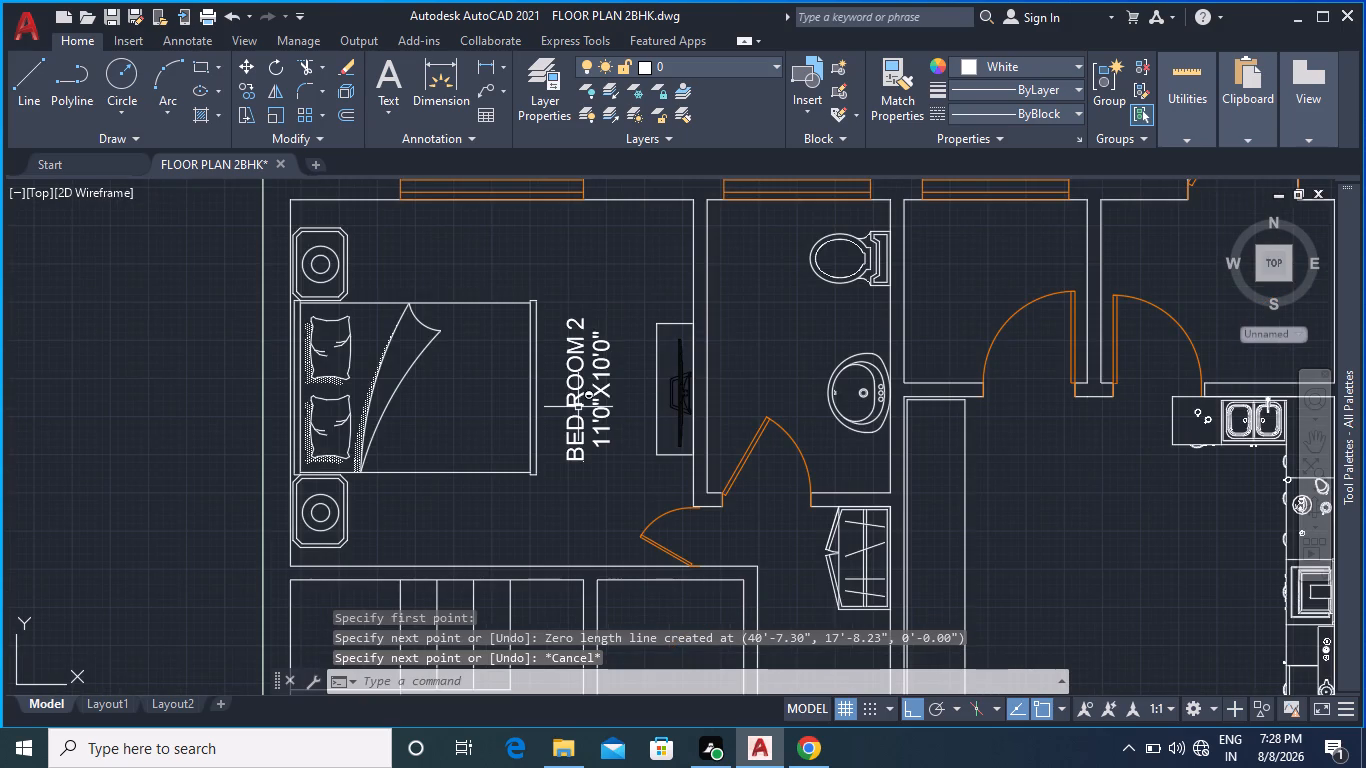
click(578, 407)
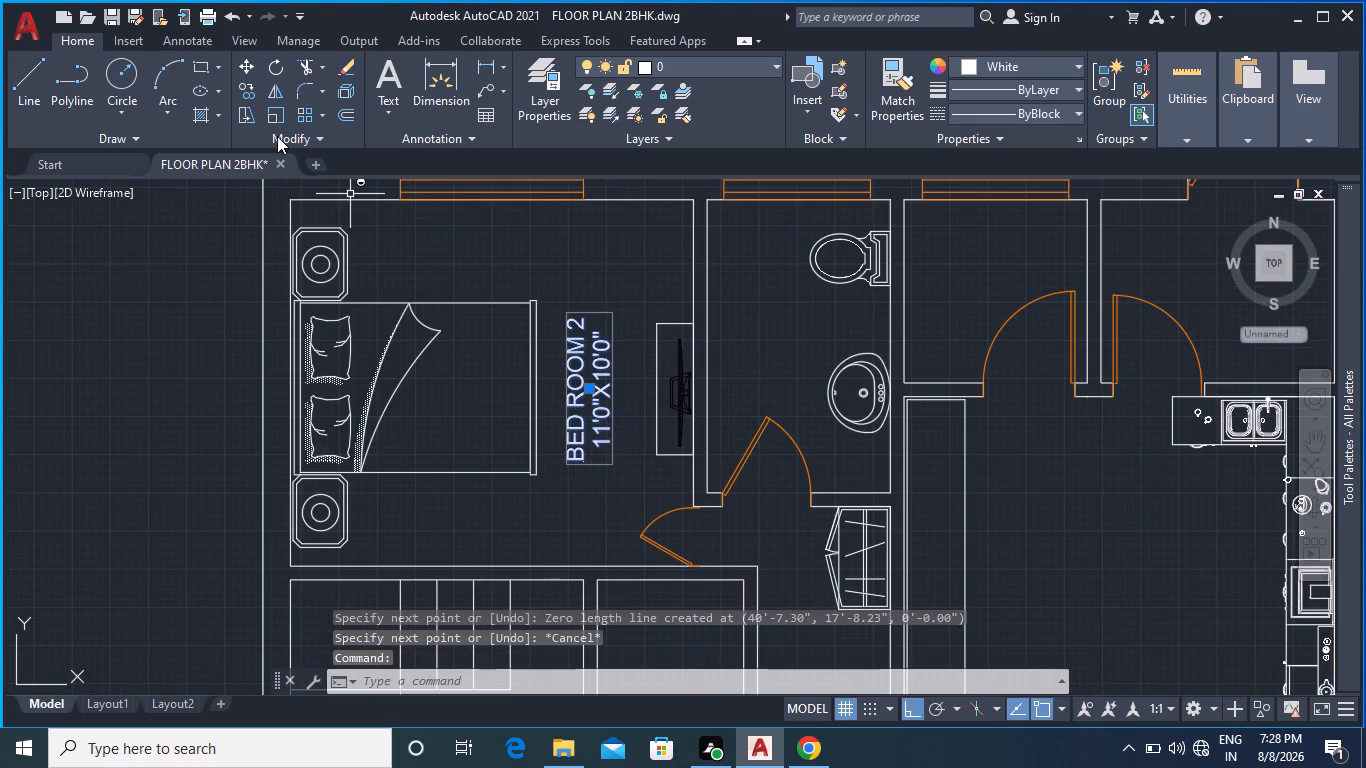
right_click(585, 396)
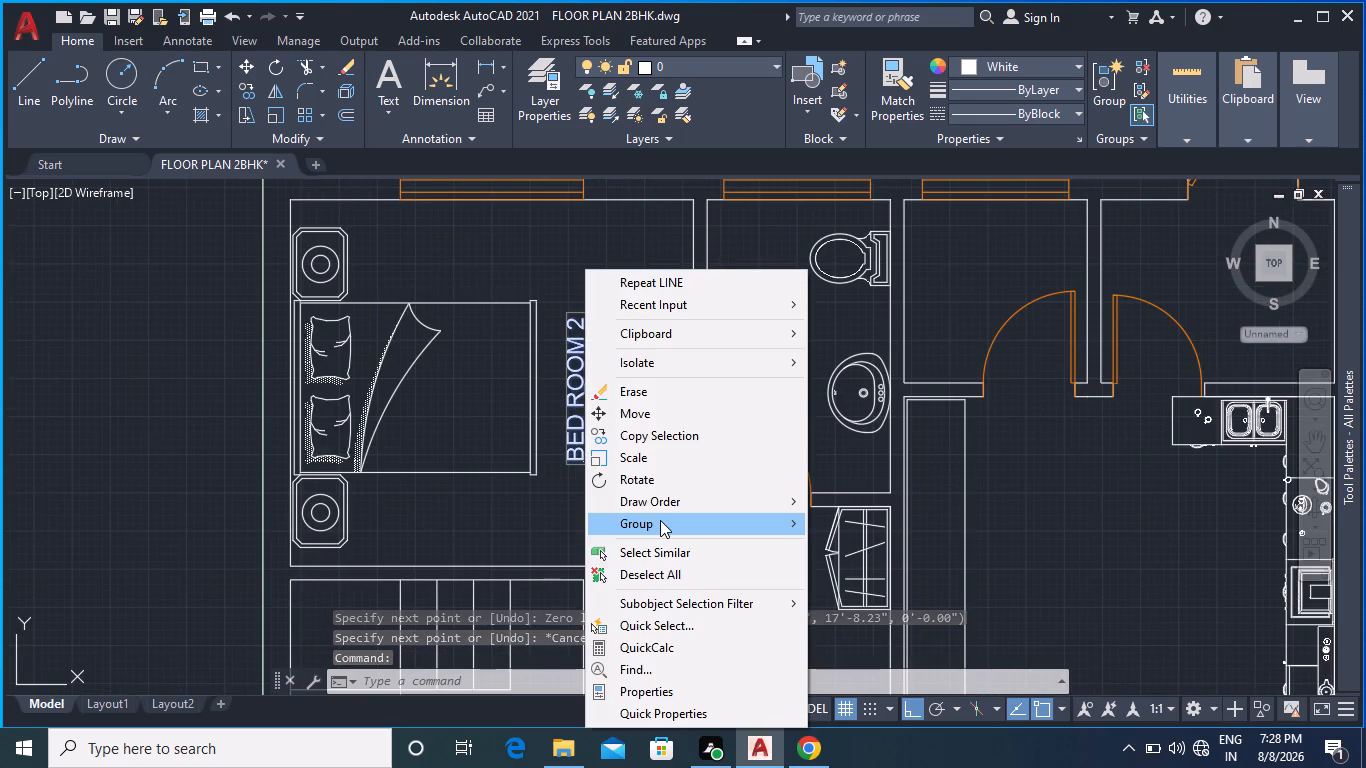
click(649, 463)
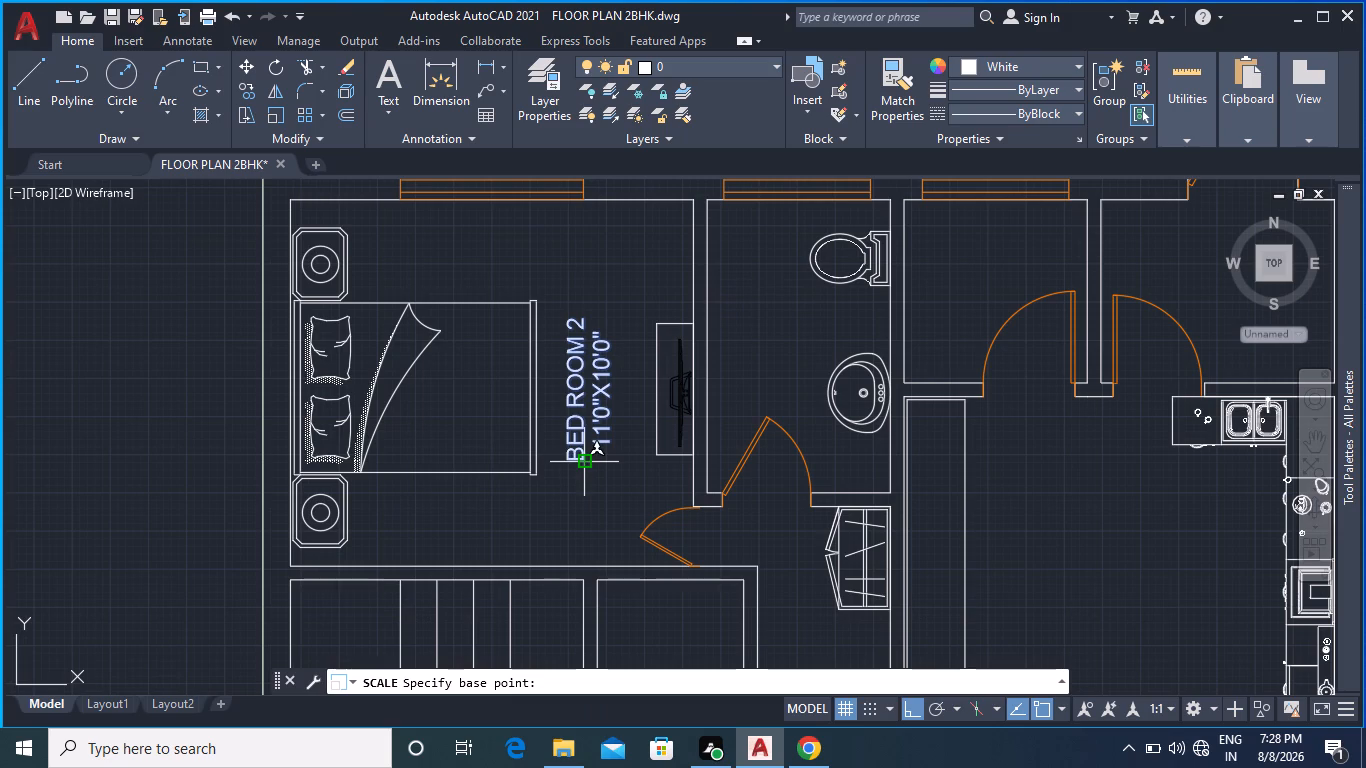
click(581, 459)
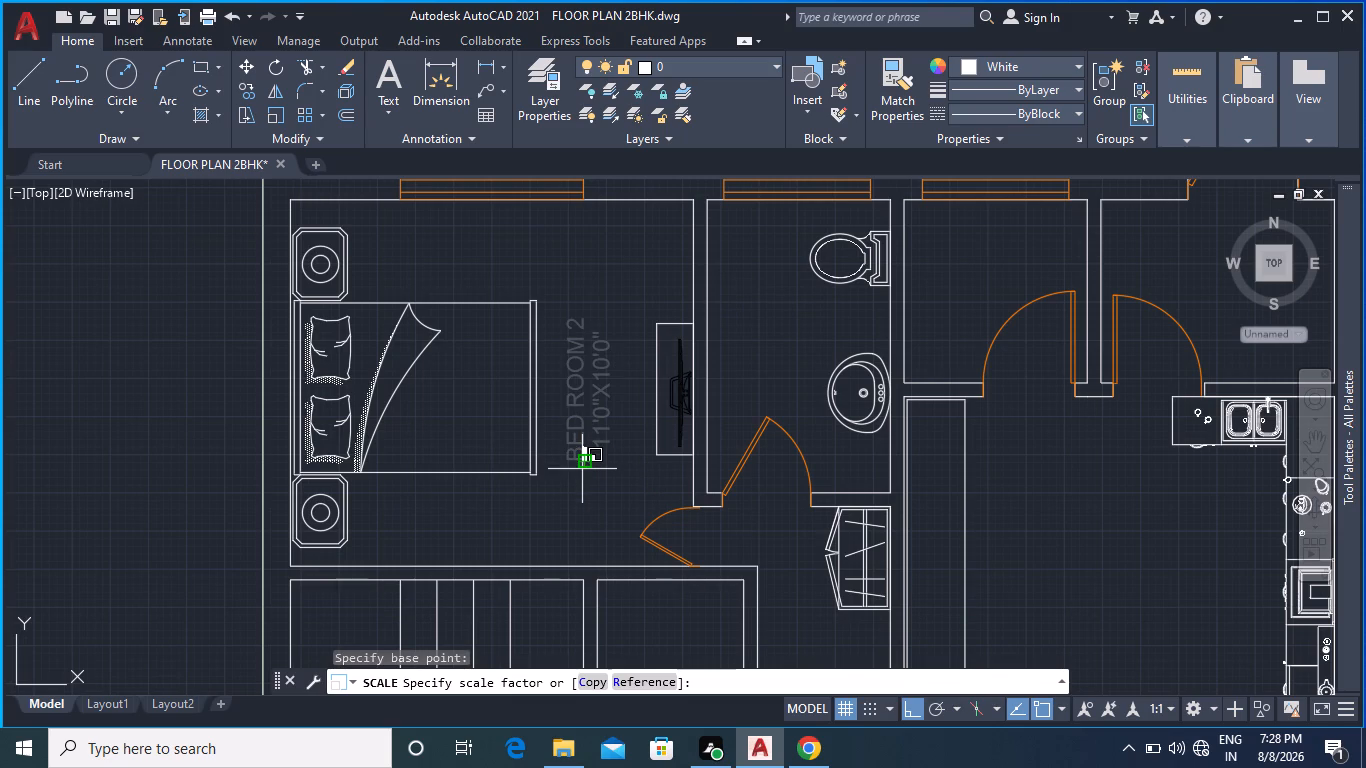
click(610, 538)
Move the BED ROOM 2 label straight down about 3.3" between the bed and the TV unit.
click(572, 400)
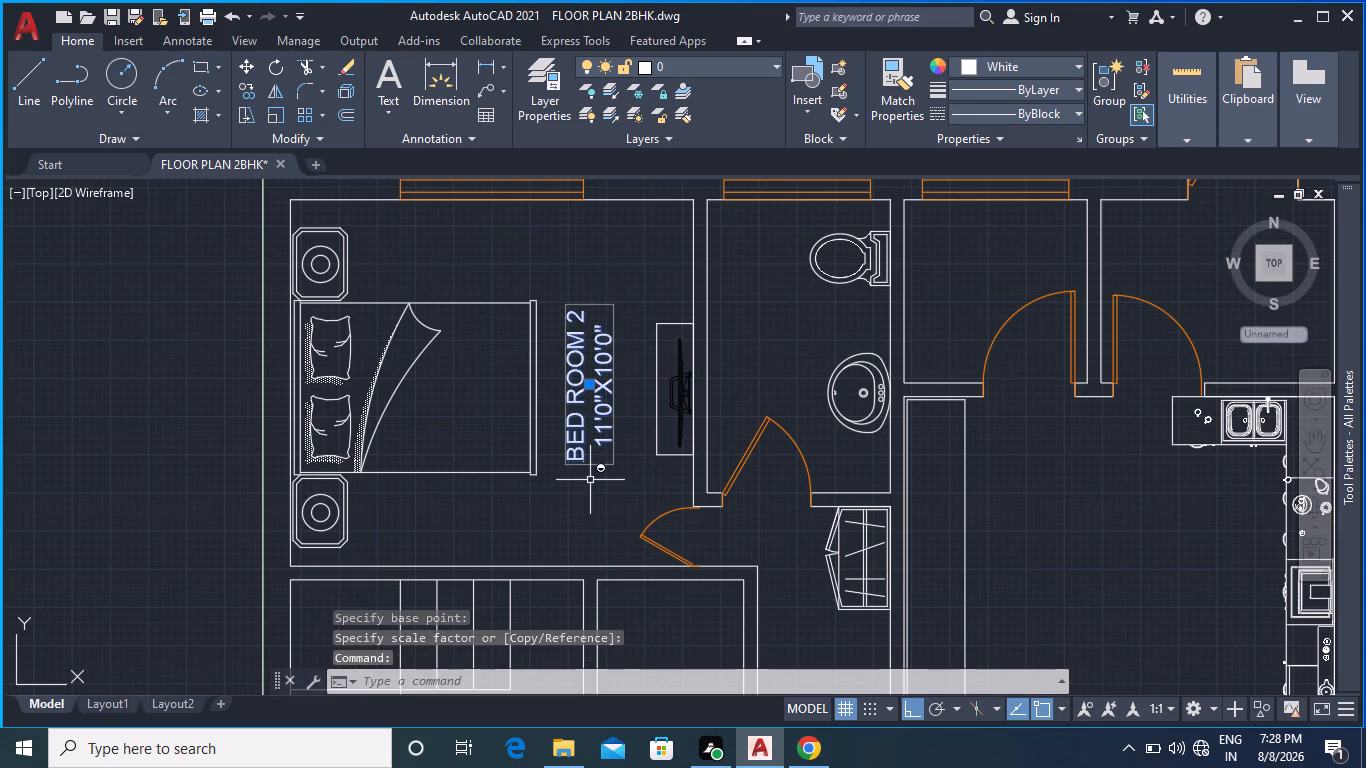
click(240, 60)
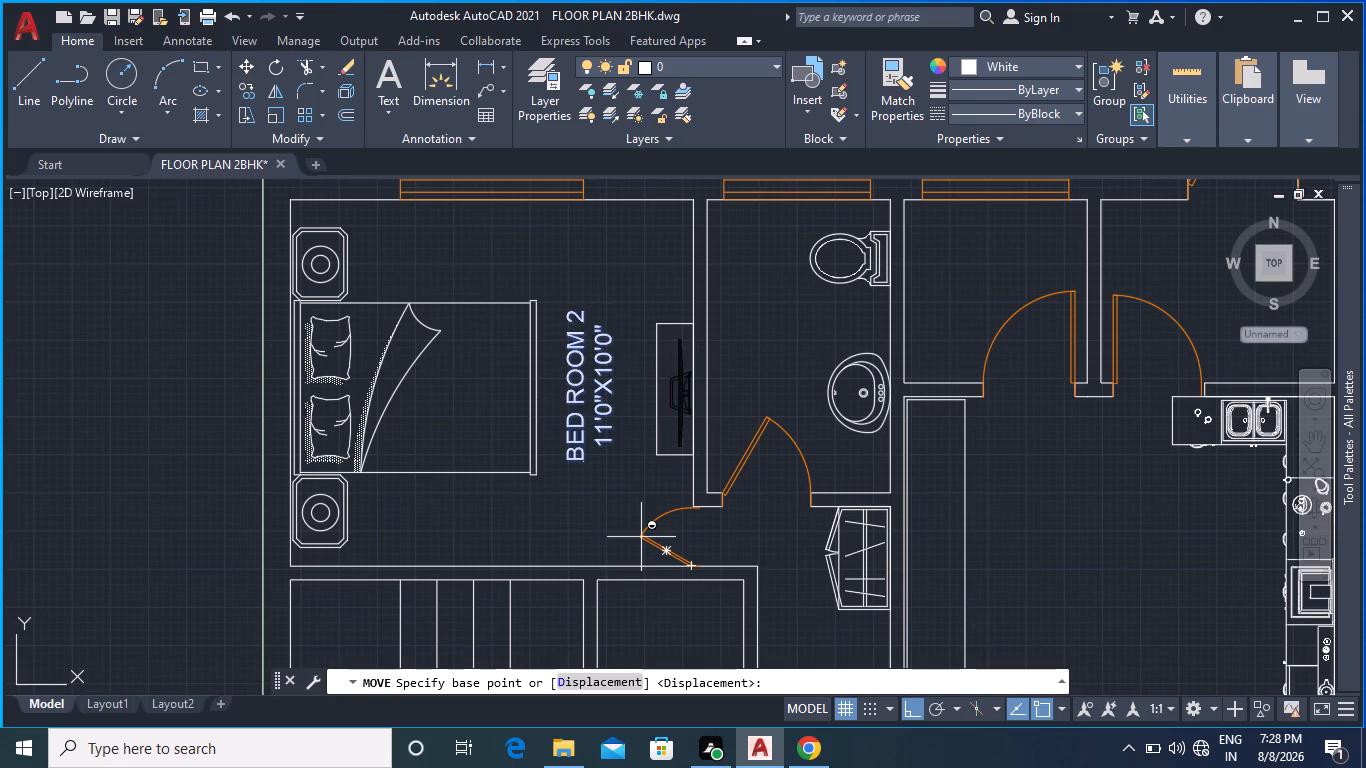
click(586, 462)
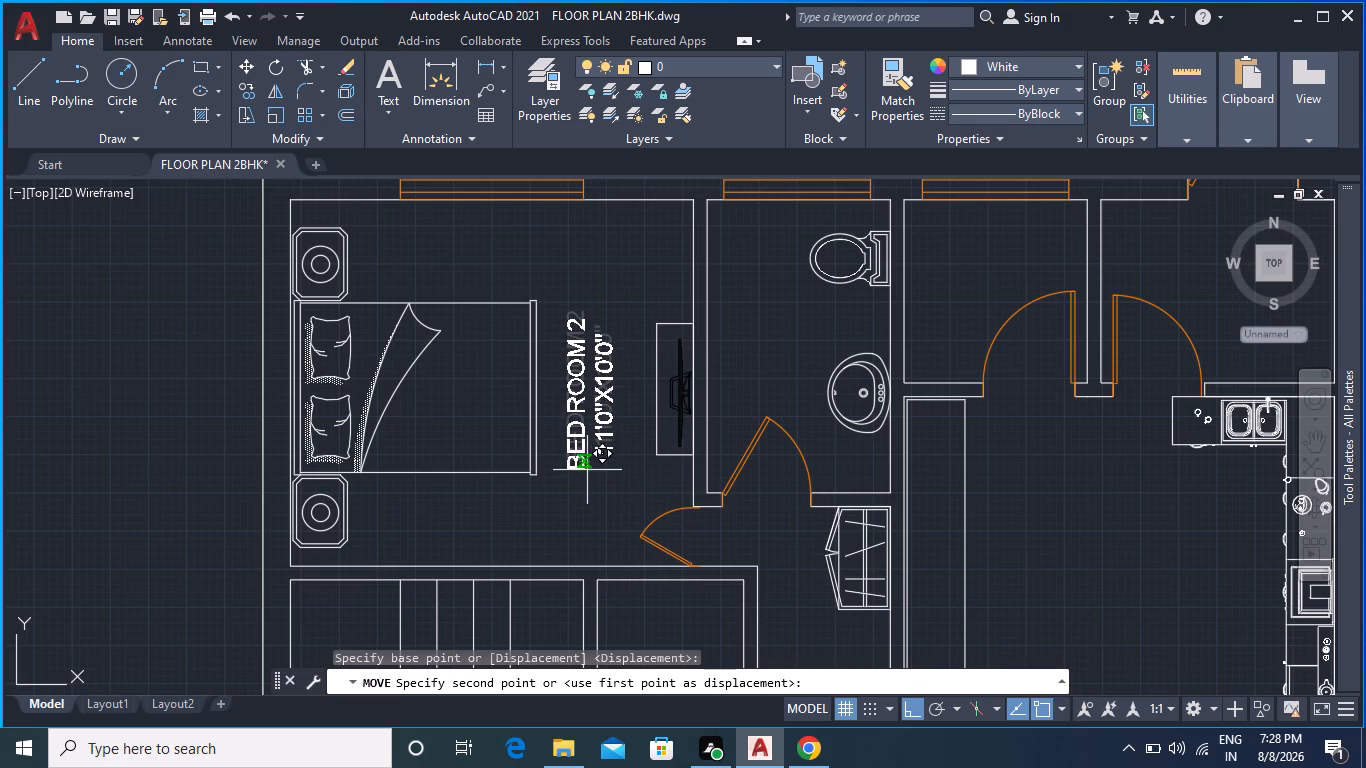
click(587, 470)
scroll(586, 457, up, 1)
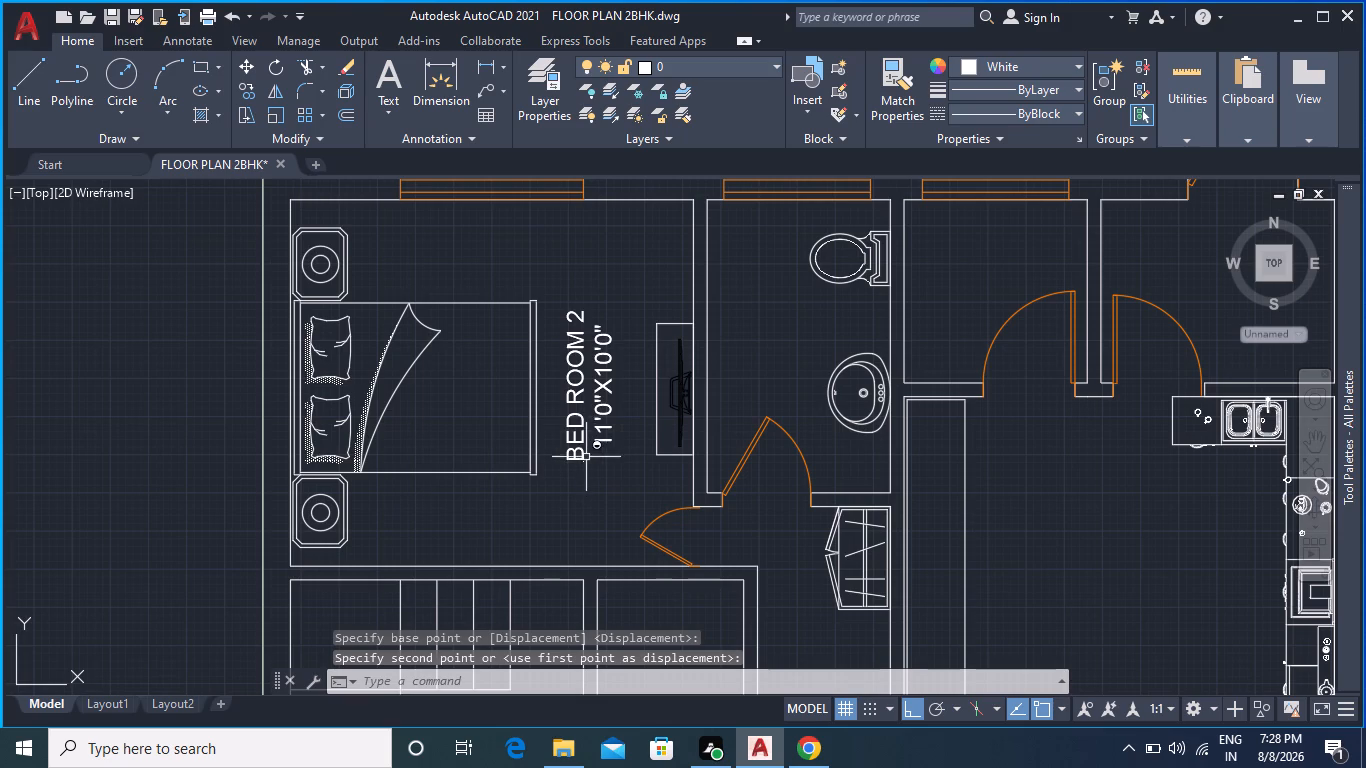
middle_drag(580, 457, 572, 516)
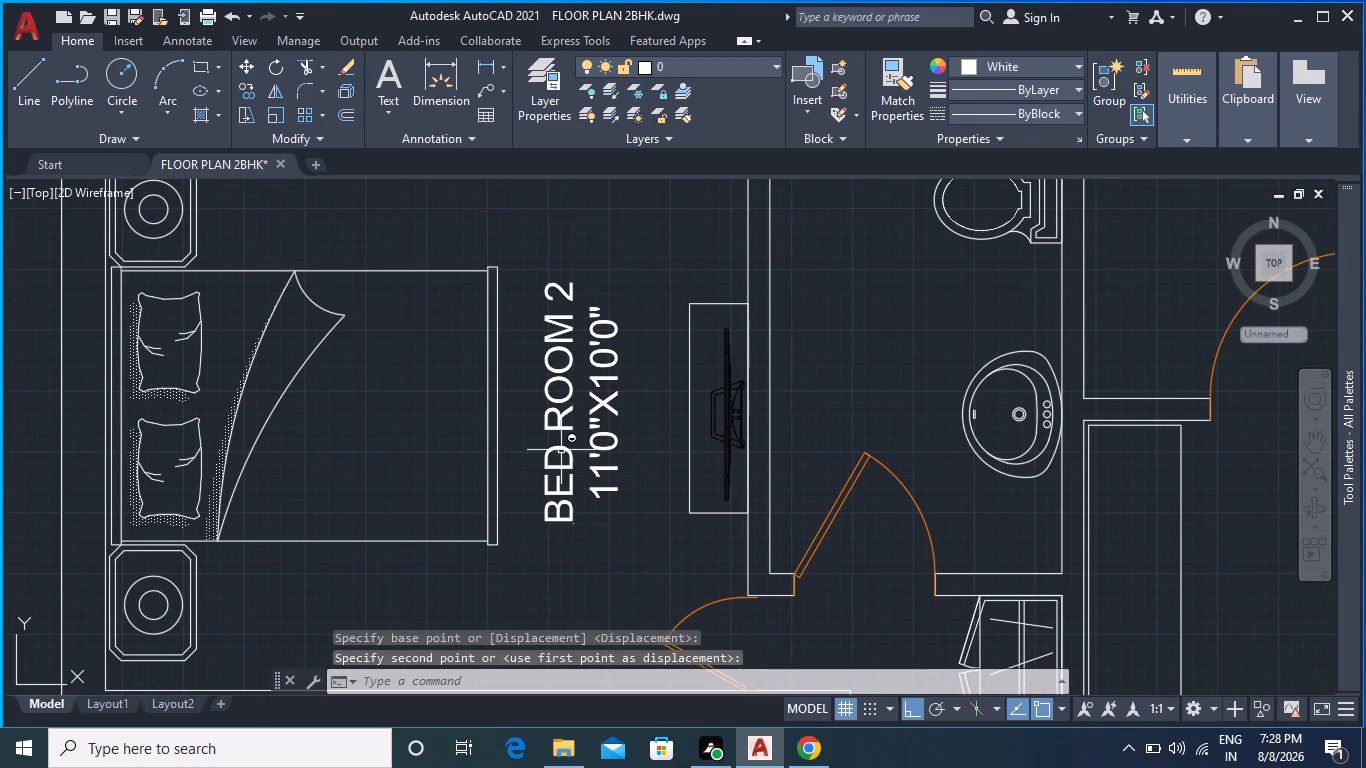
click(555, 377)
click(253, 68)
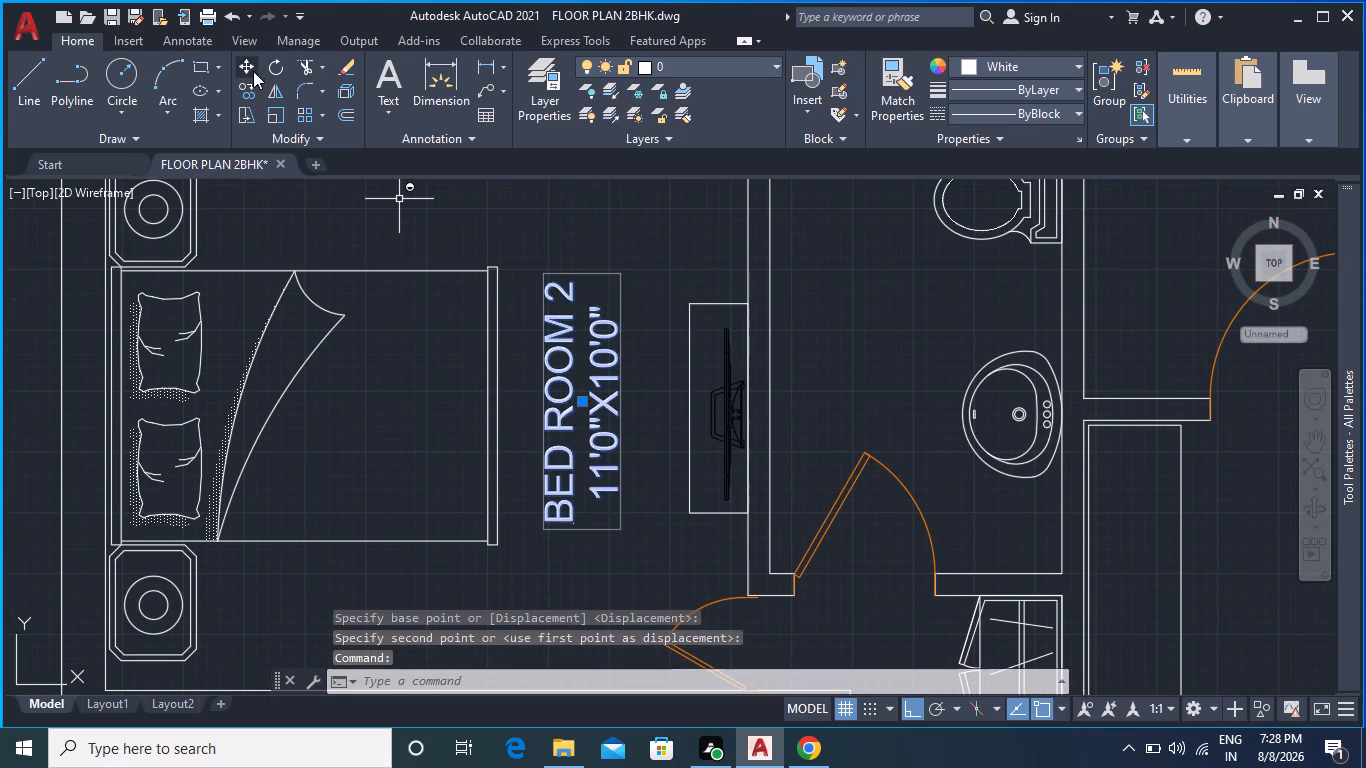
click(572, 516)
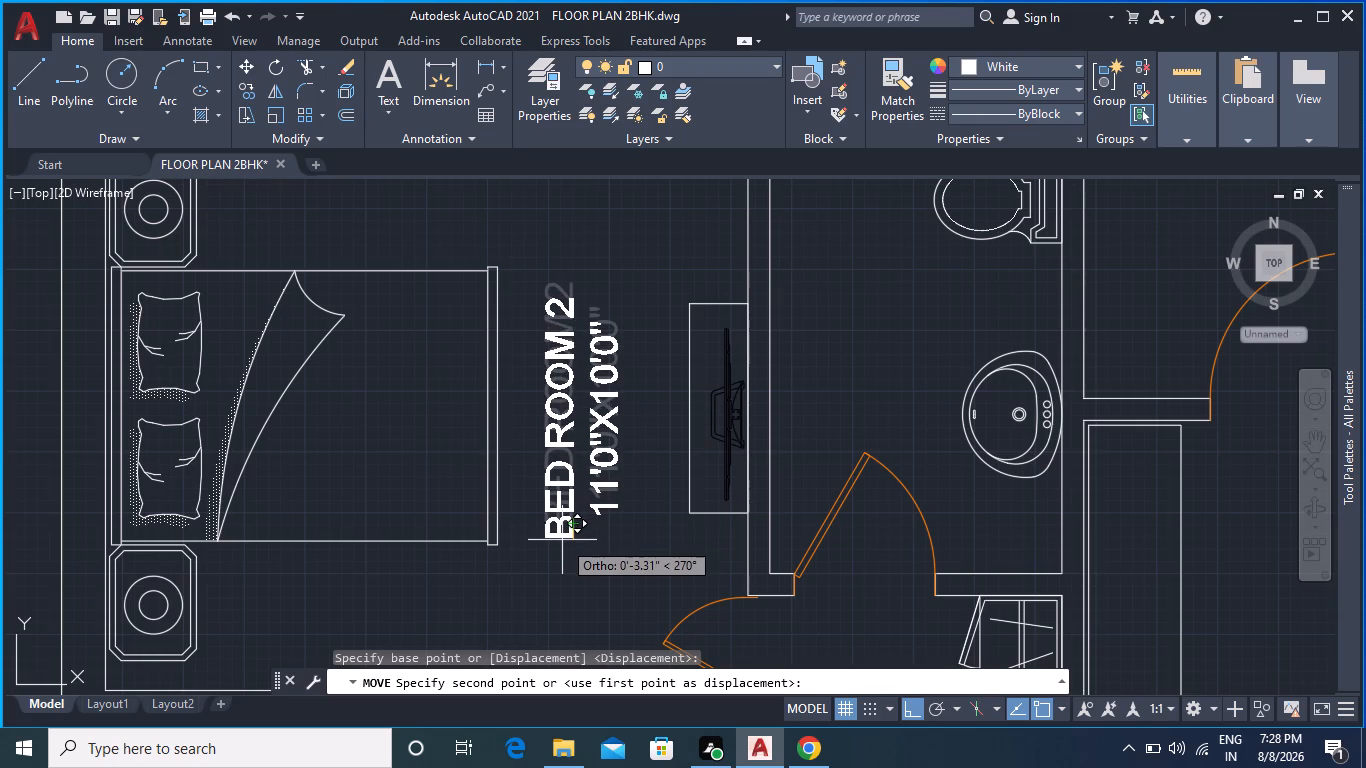
click(562, 537)
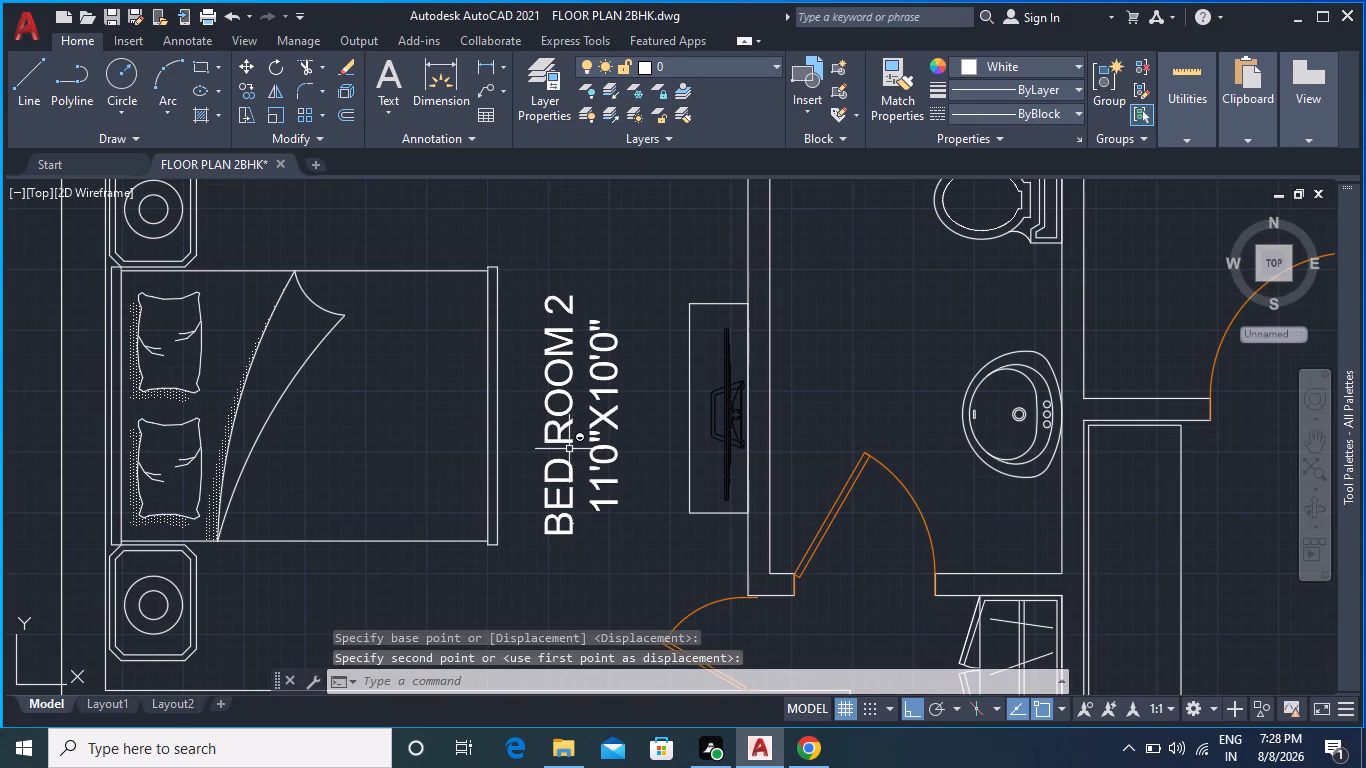
Copy the BED ROOM 2 label from its lower end, with Ortho off, into the adjoining bathroom and the two small rooms beyond it.
click(569, 449)
click(547, 429)
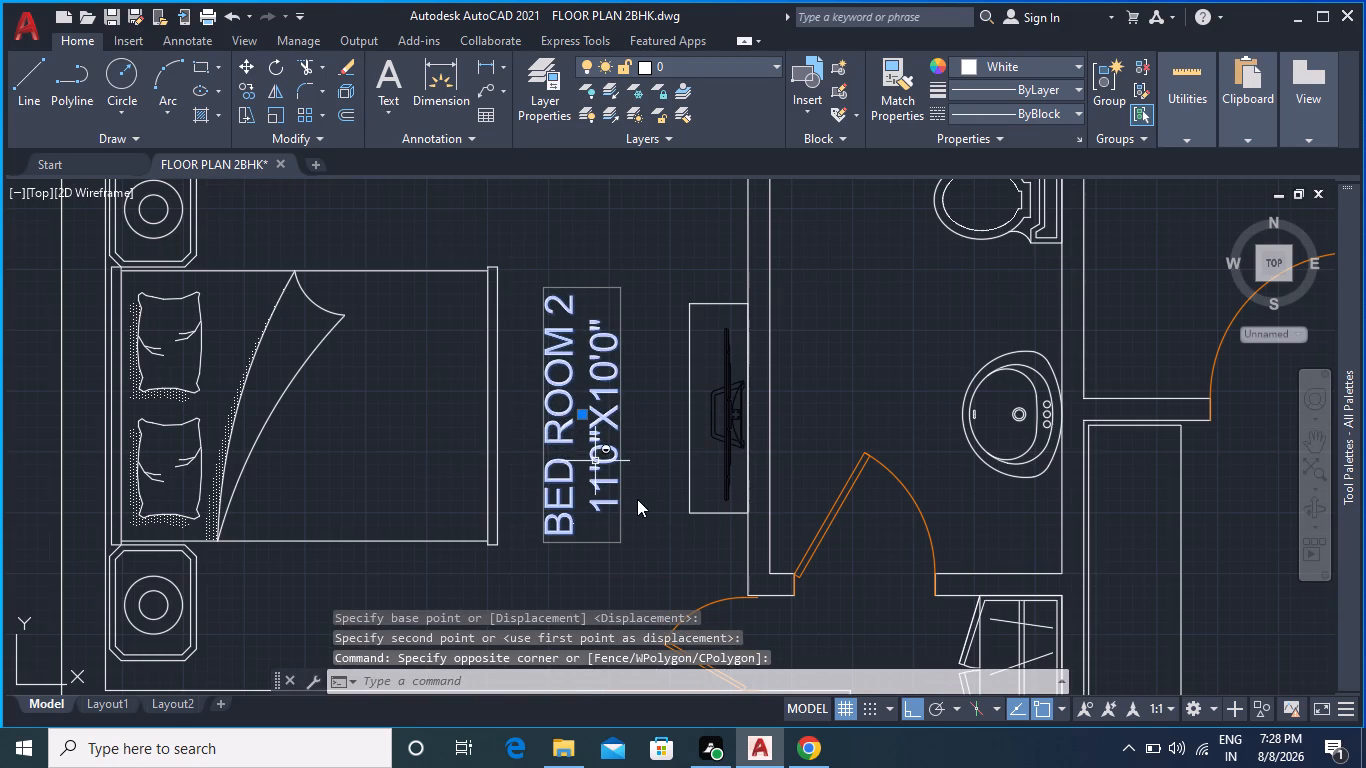
click(241, 94)
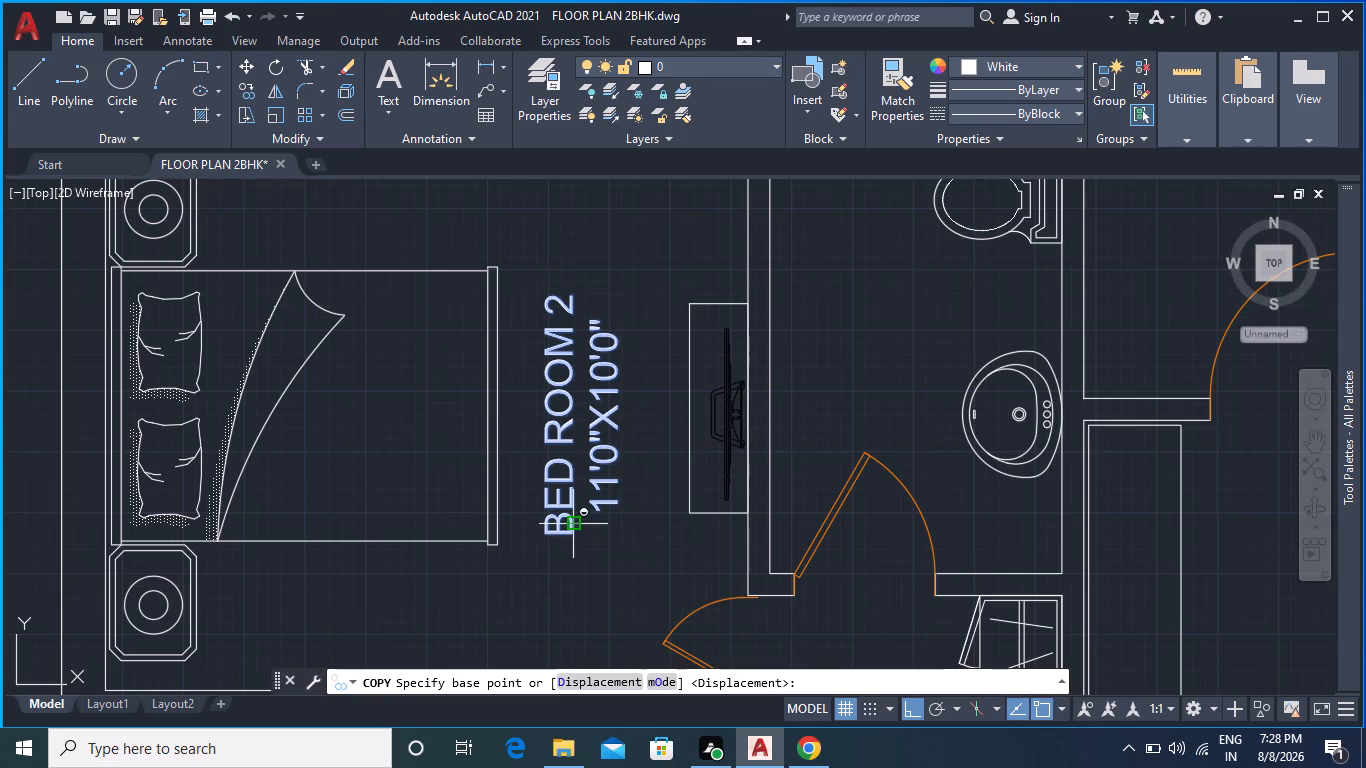
click(568, 538)
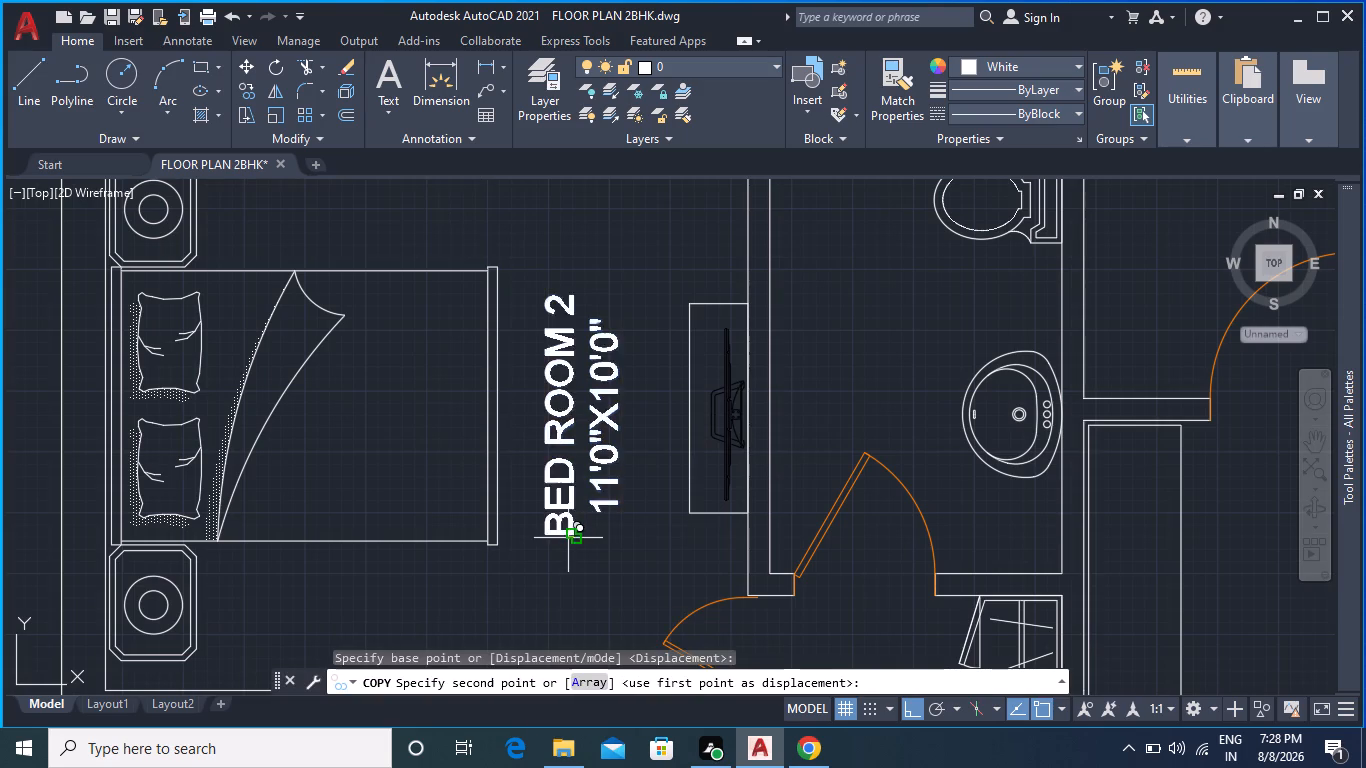
scroll(723, 539, down, 3)
middle_drag(915, 571, 918, 564)
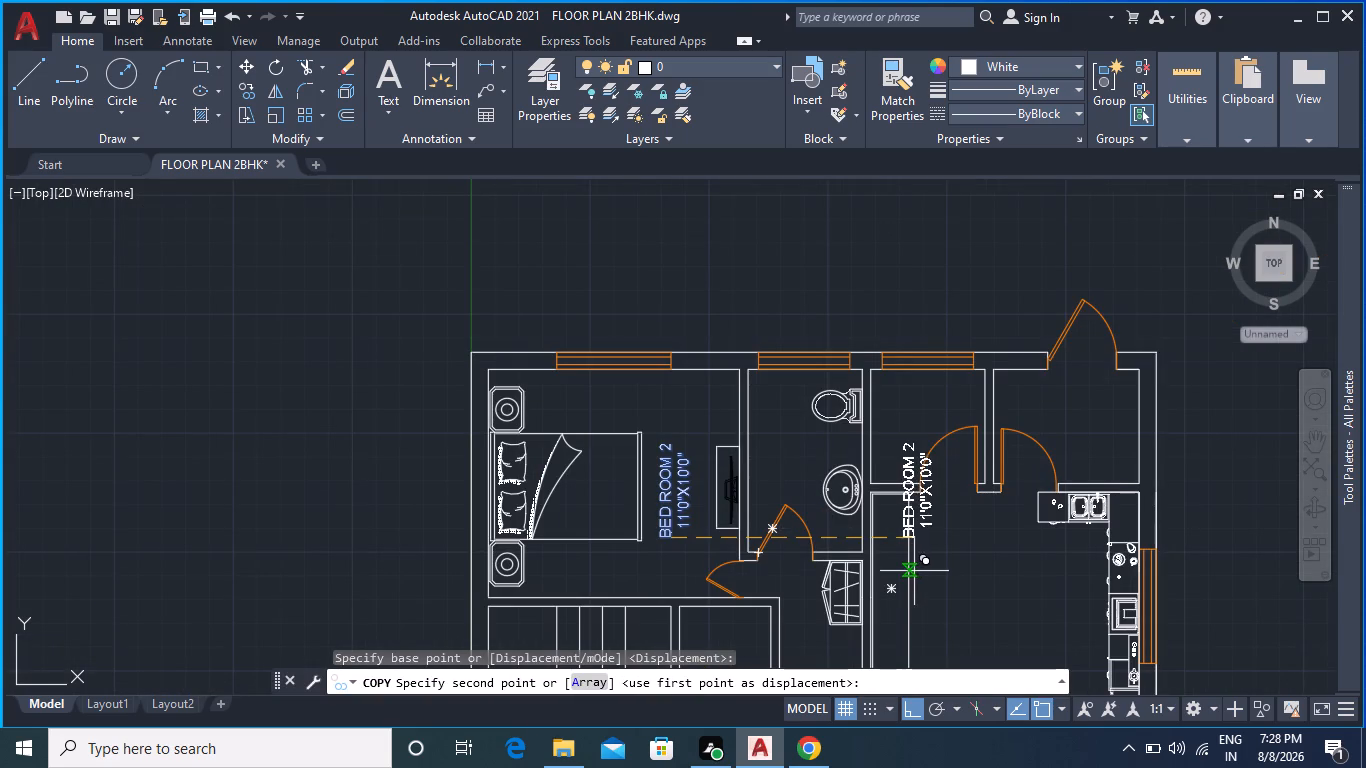
middle_drag(918, 564, 883, 490)
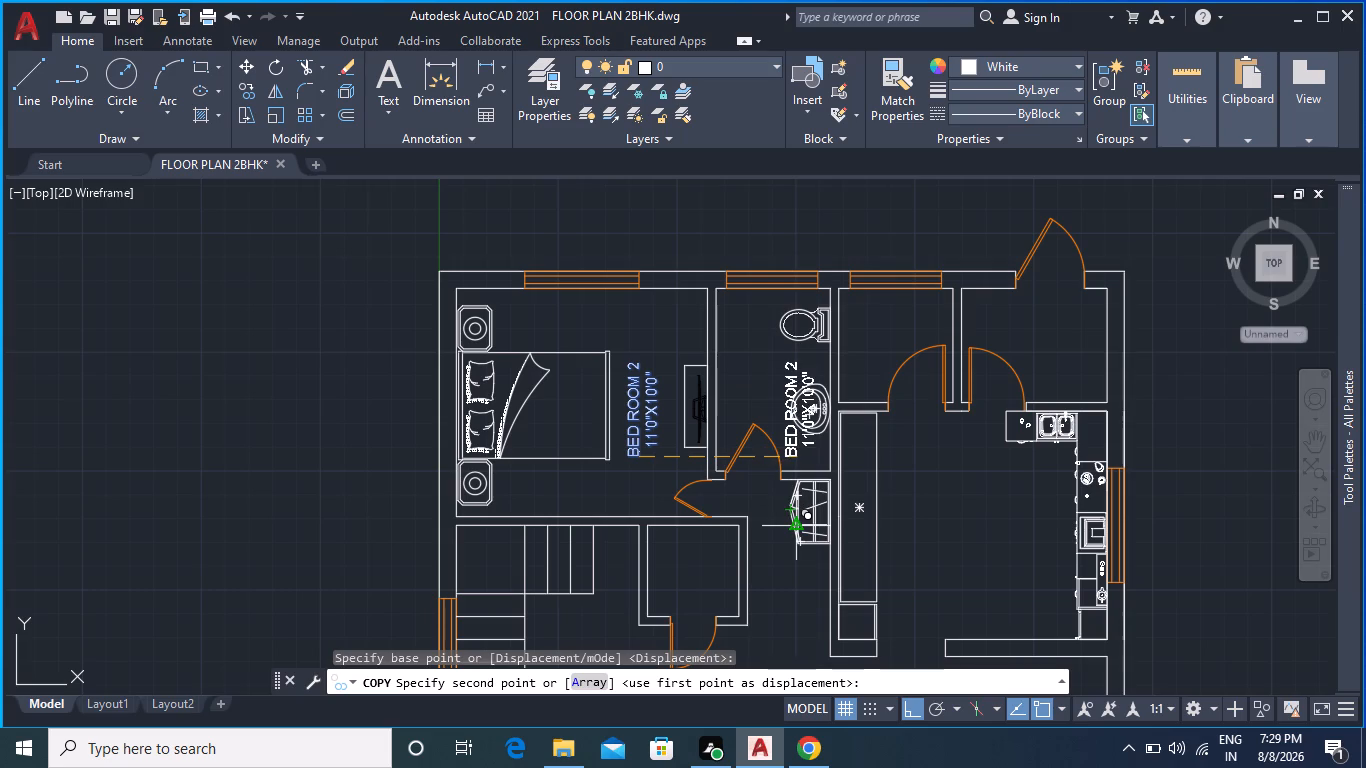
key(F8)
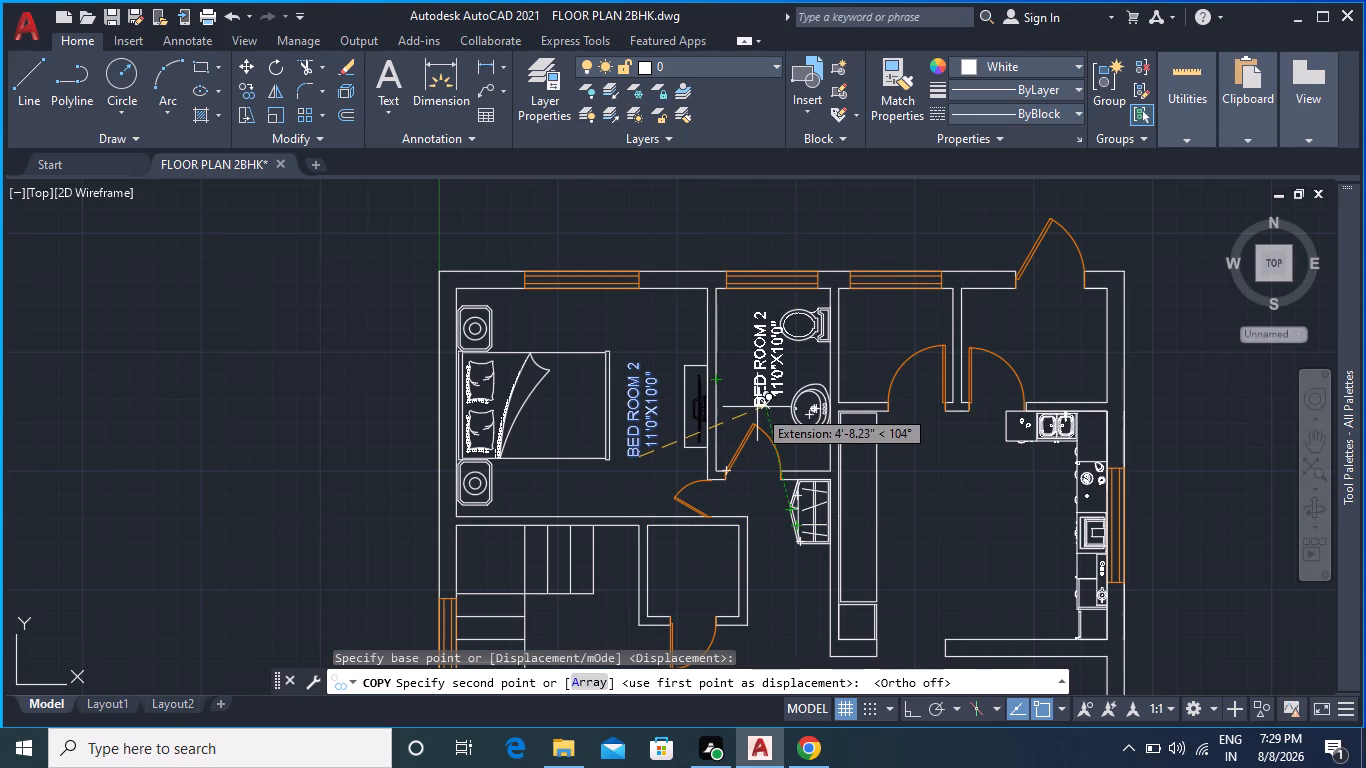
click(745, 406)
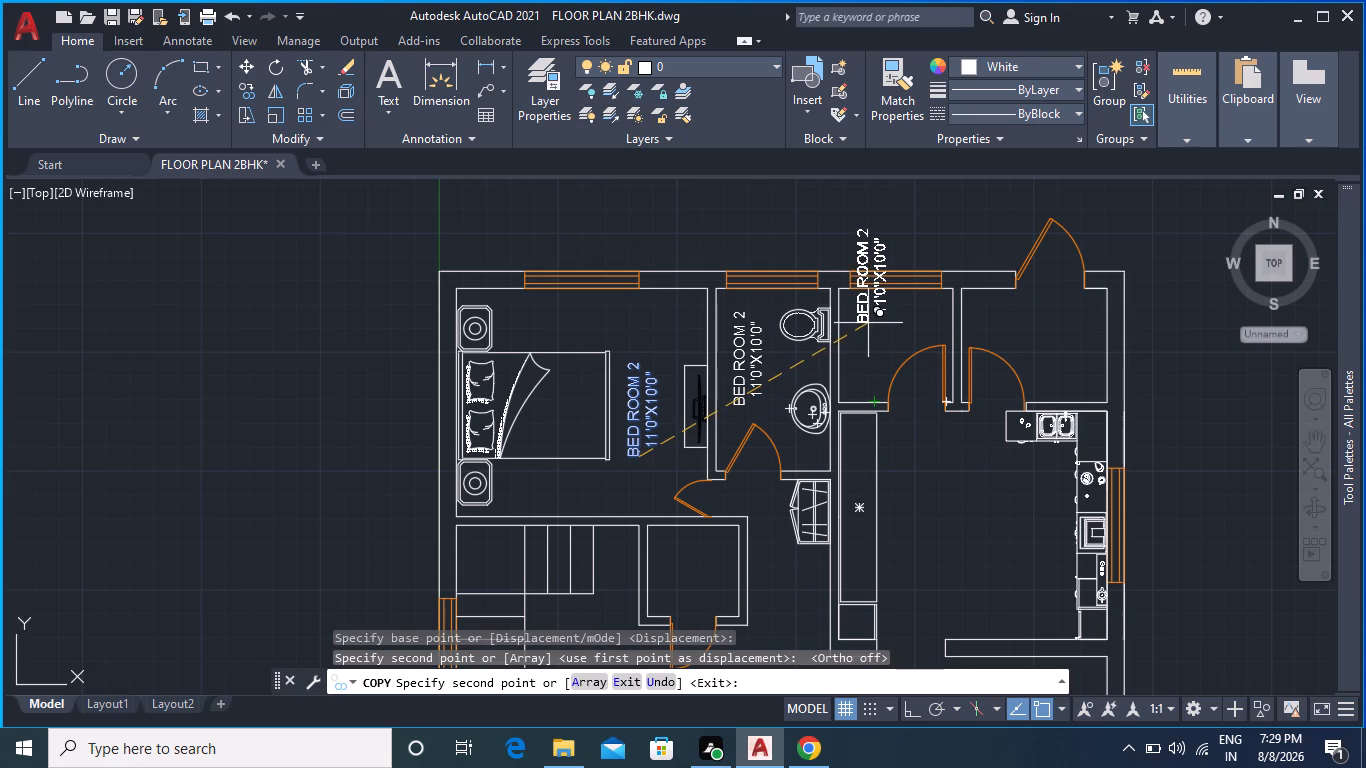
click(867, 324)
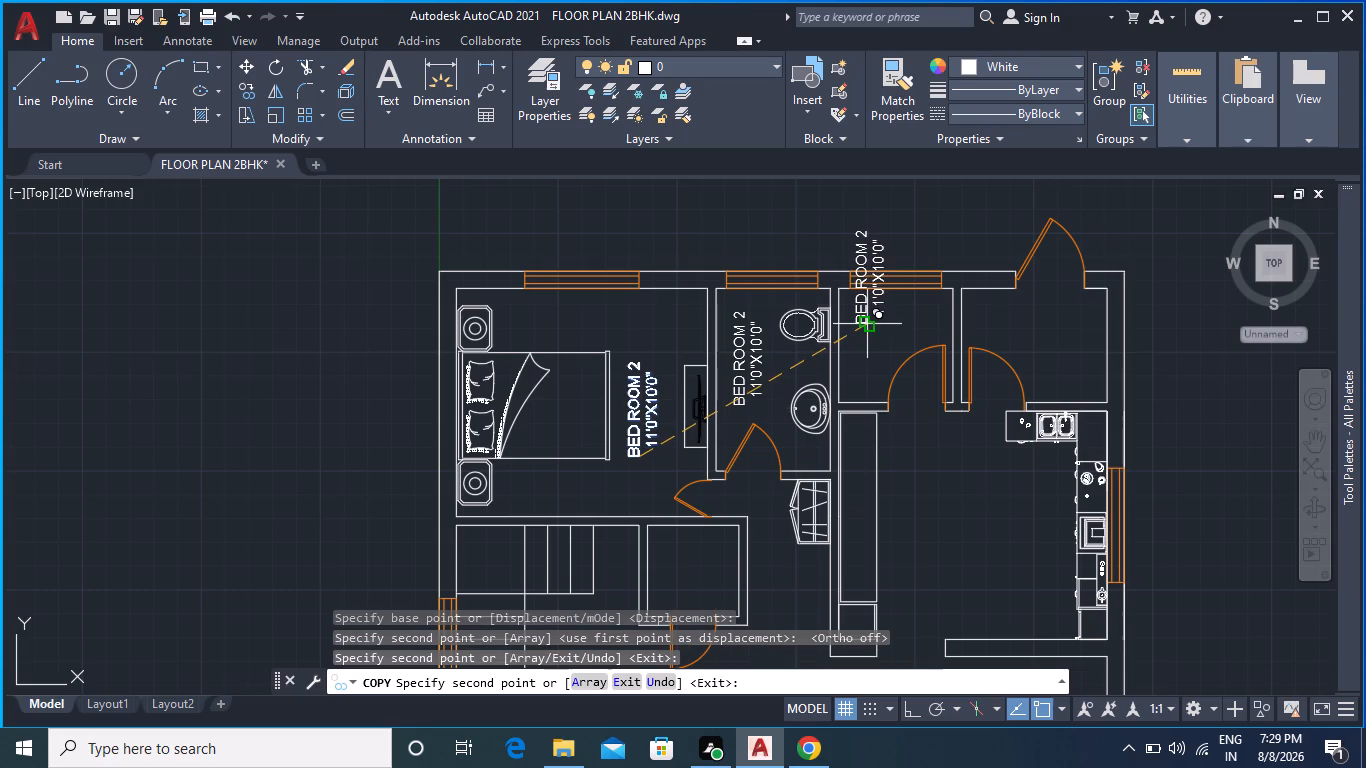
click(985, 322)
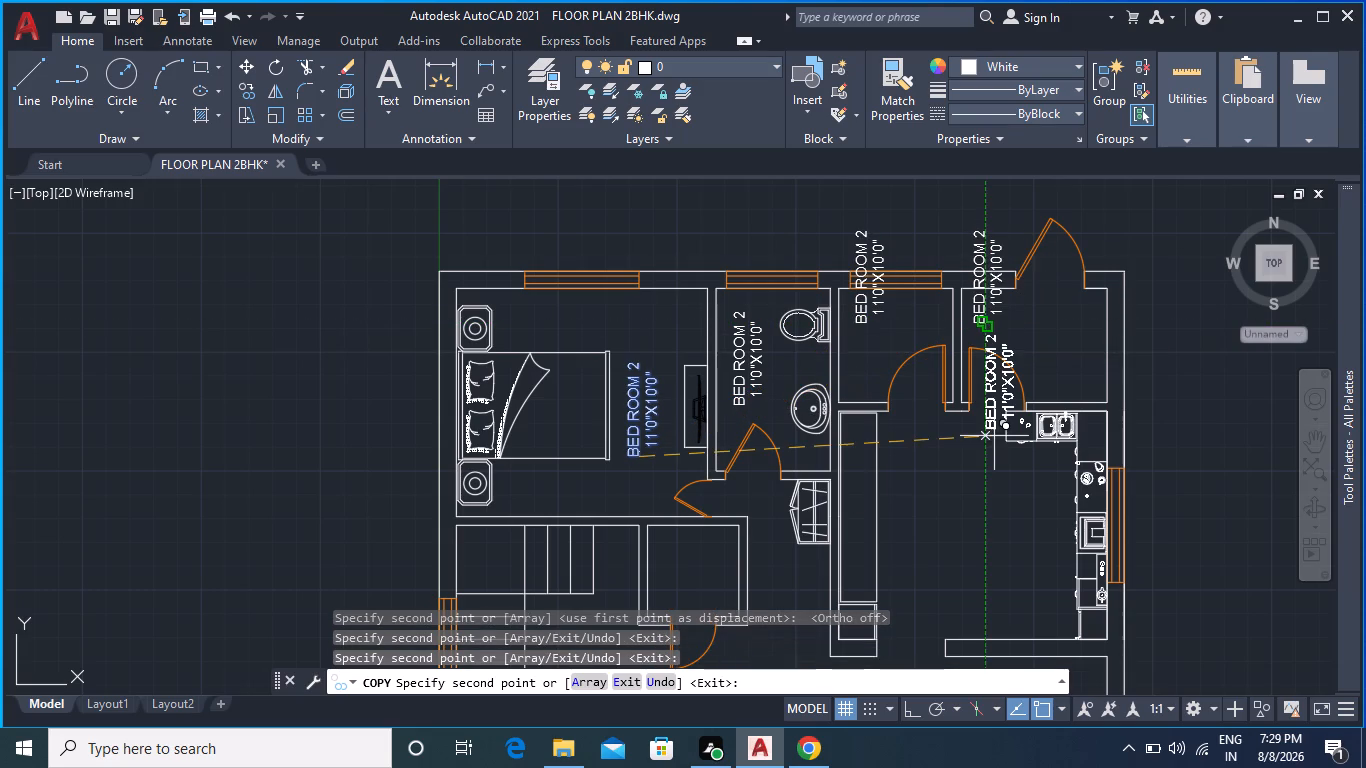
Place further copies of the BED ROOM 2 label in the kitchen and in the small room beside the staircase.
middle_drag(912, 488, 908, 351)
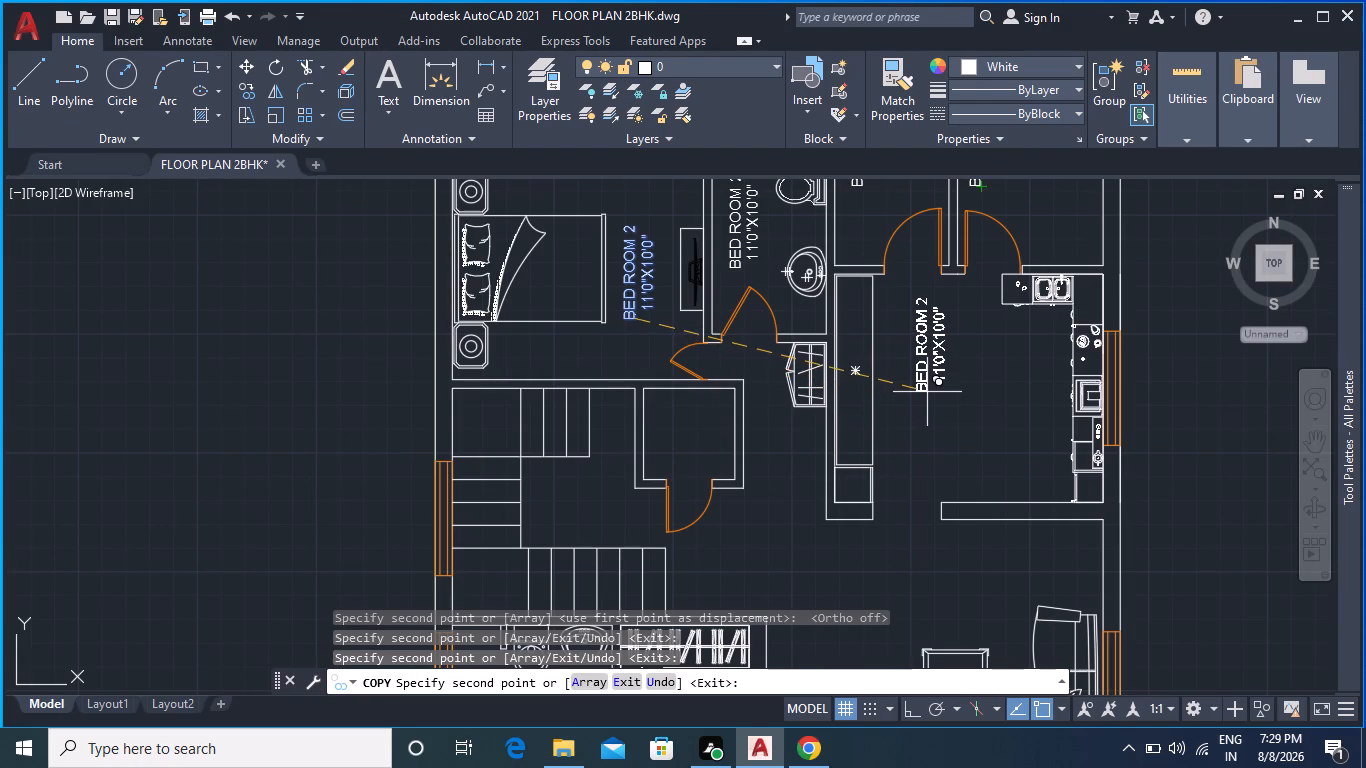
click(927, 392)
middle_drag(717, 458, 828, 449)
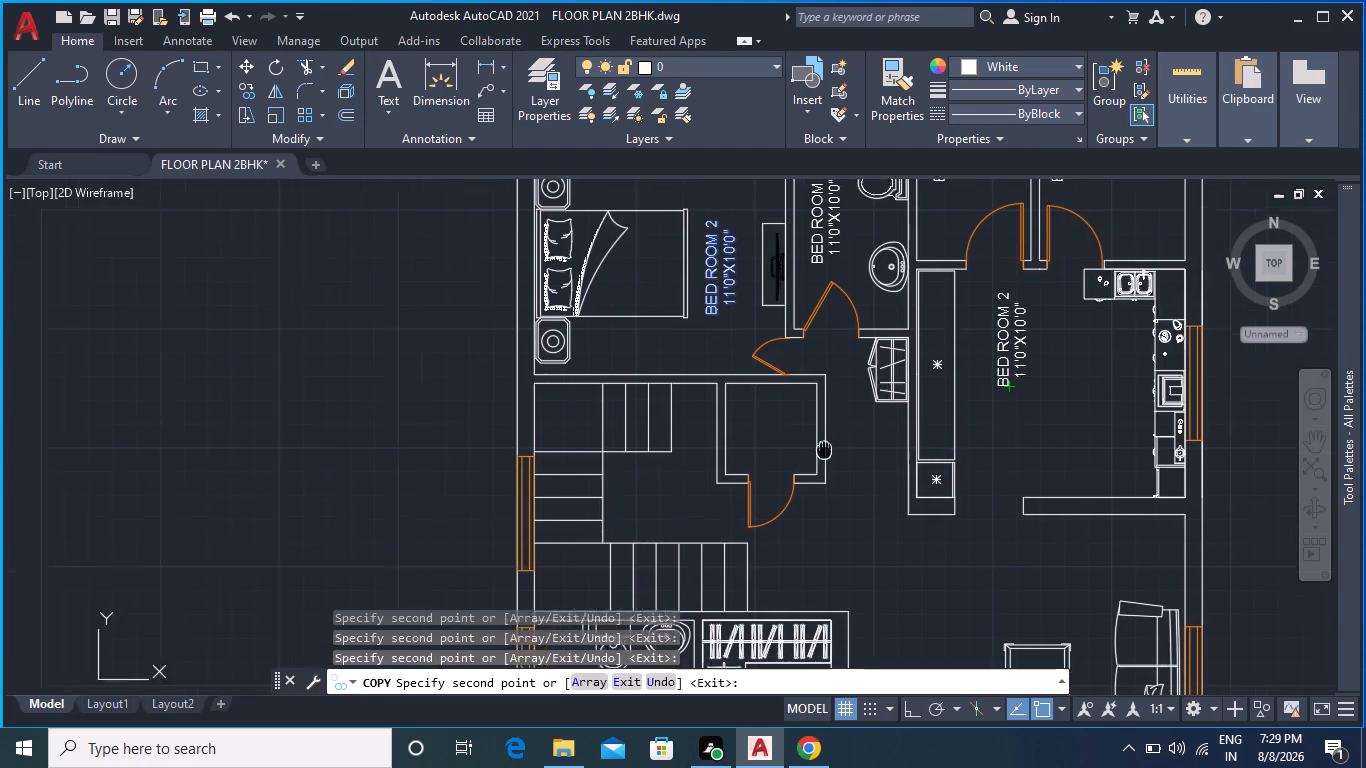
middle_drag(828, 449, 846, 427)
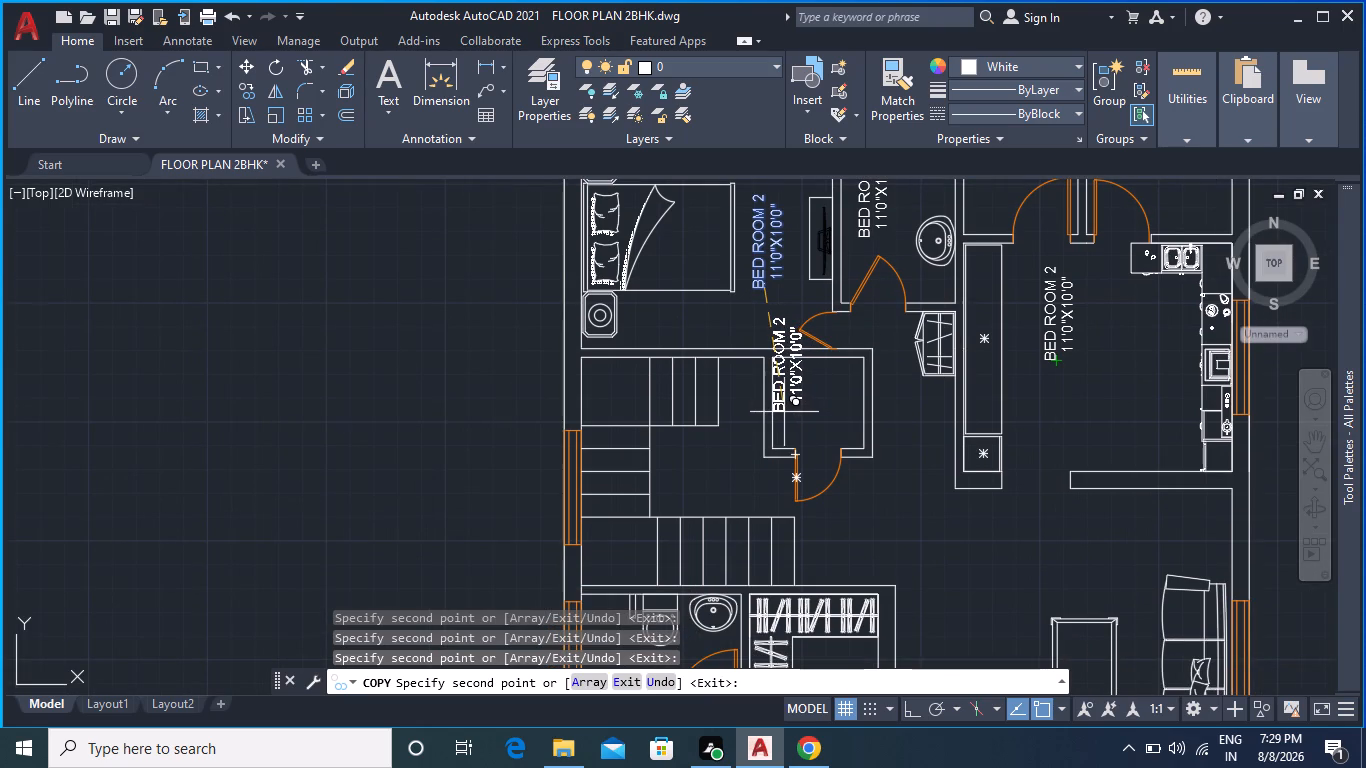
click(784, 412)
Place copies of the BED ROOM 2 label in the open passage outside the kitchen and beside the living room's coffee table.
middle_drag(904, 520, 830, 406)
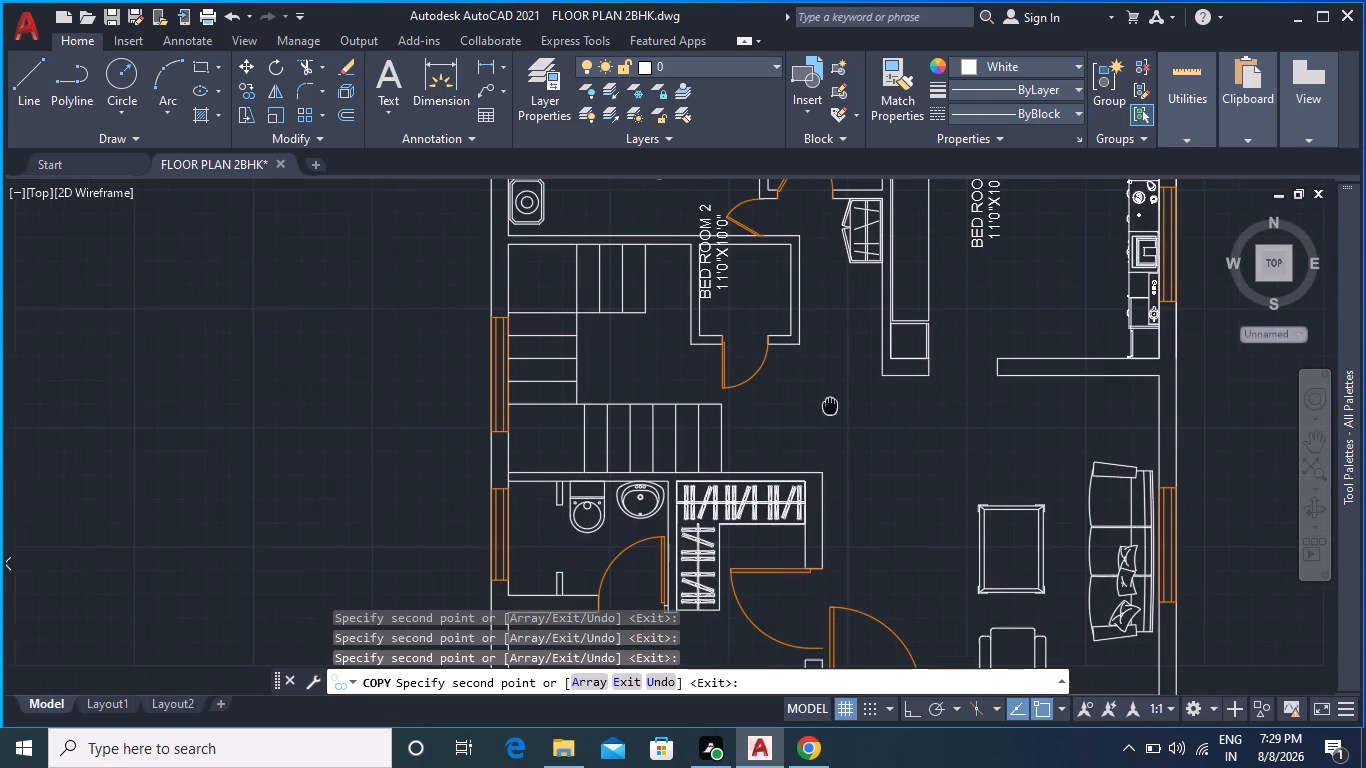
middle_drag(887, 506, 857, 419)
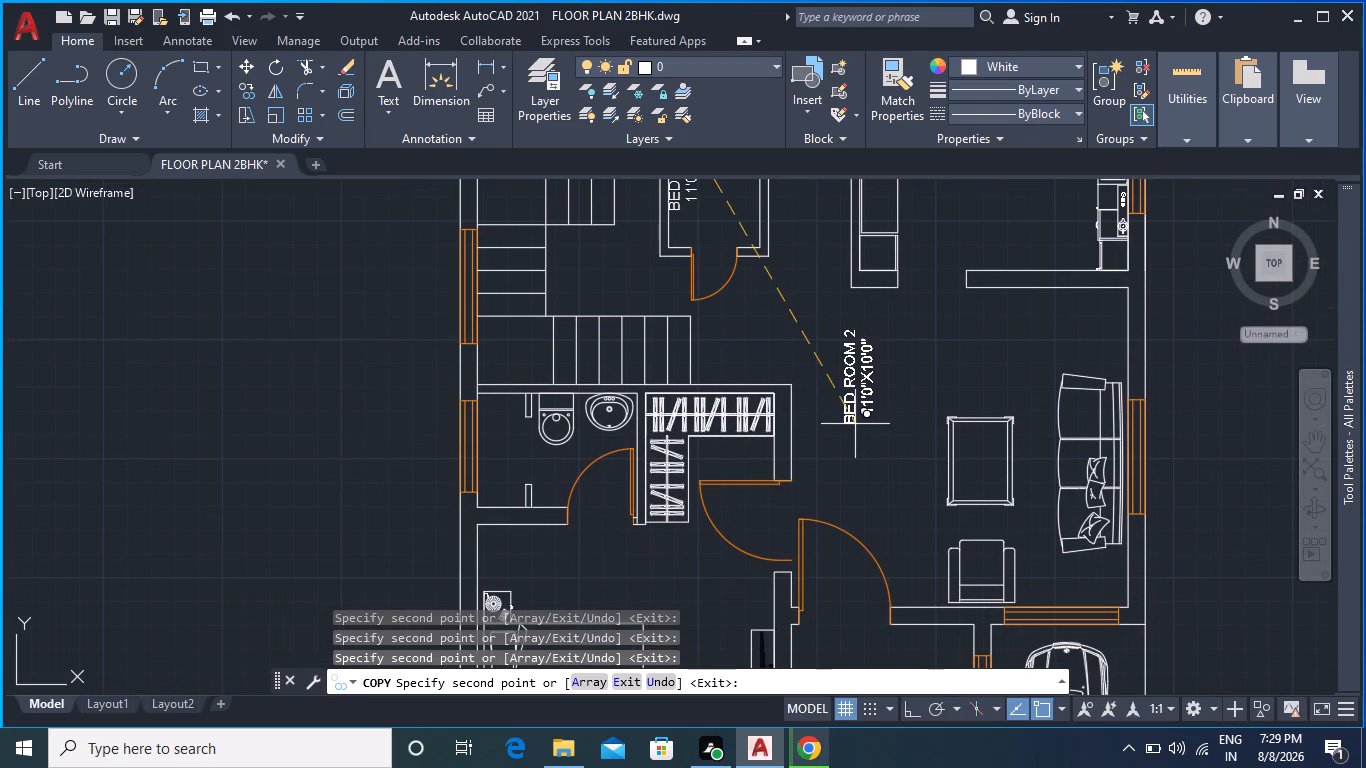
click(847, 373)
middle_drag(915, 474, 902, 406)
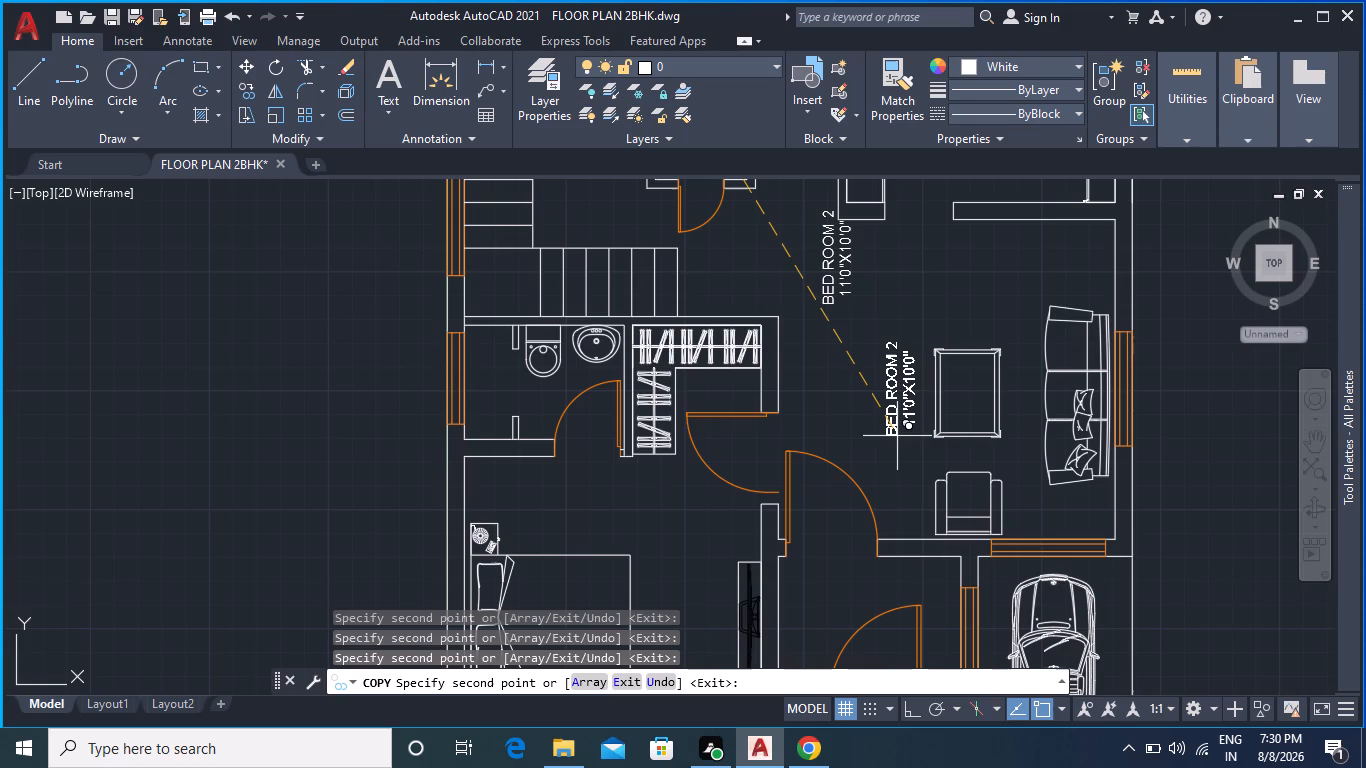
middle_drag(926, 515, 912, 442)
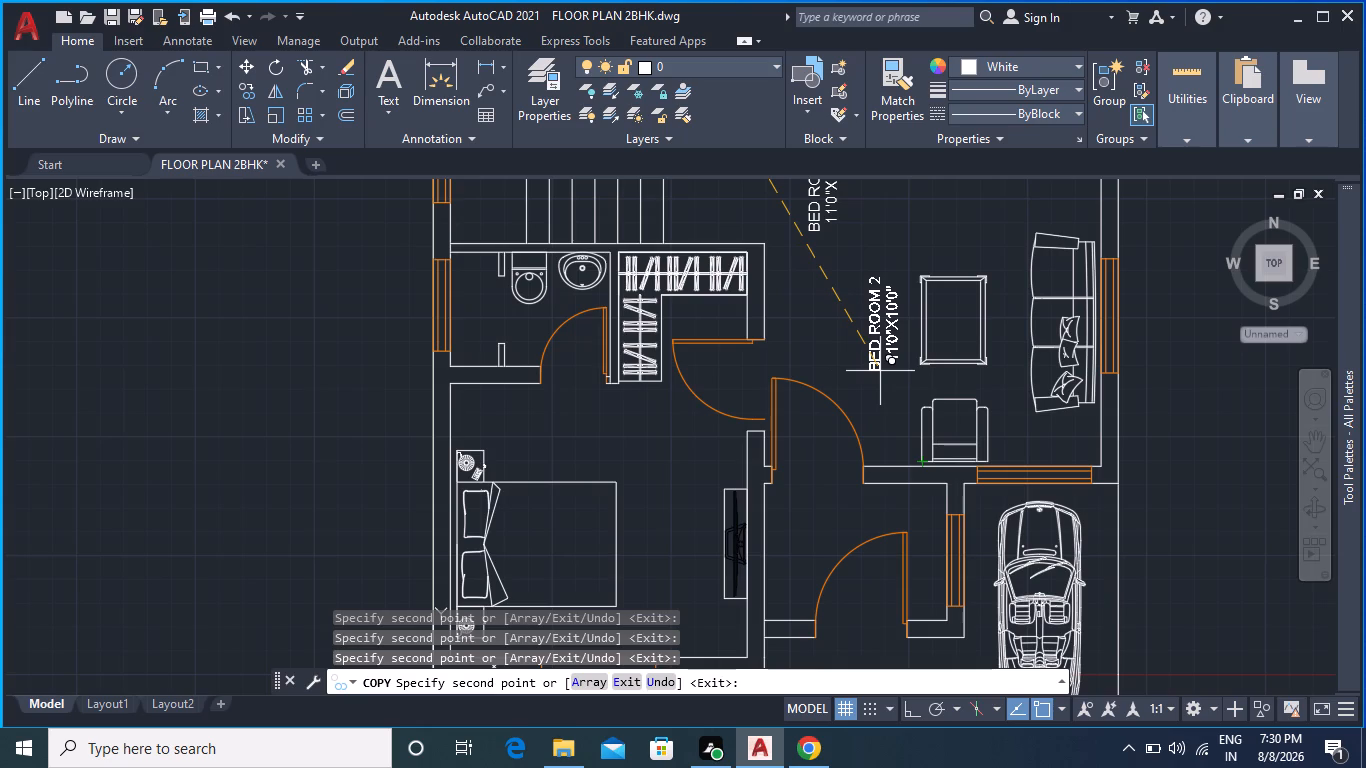
middle_drag(880, 371, 903, 488)
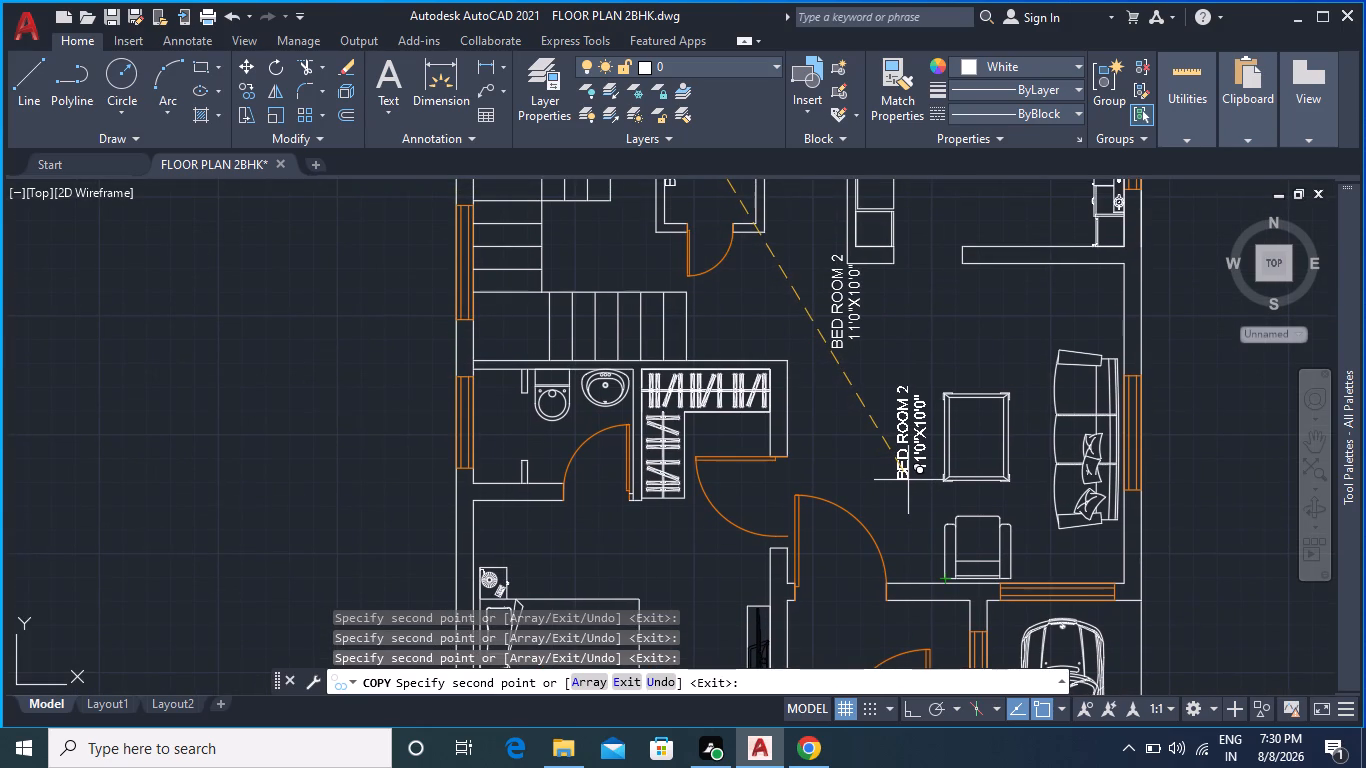
click(908, 480)
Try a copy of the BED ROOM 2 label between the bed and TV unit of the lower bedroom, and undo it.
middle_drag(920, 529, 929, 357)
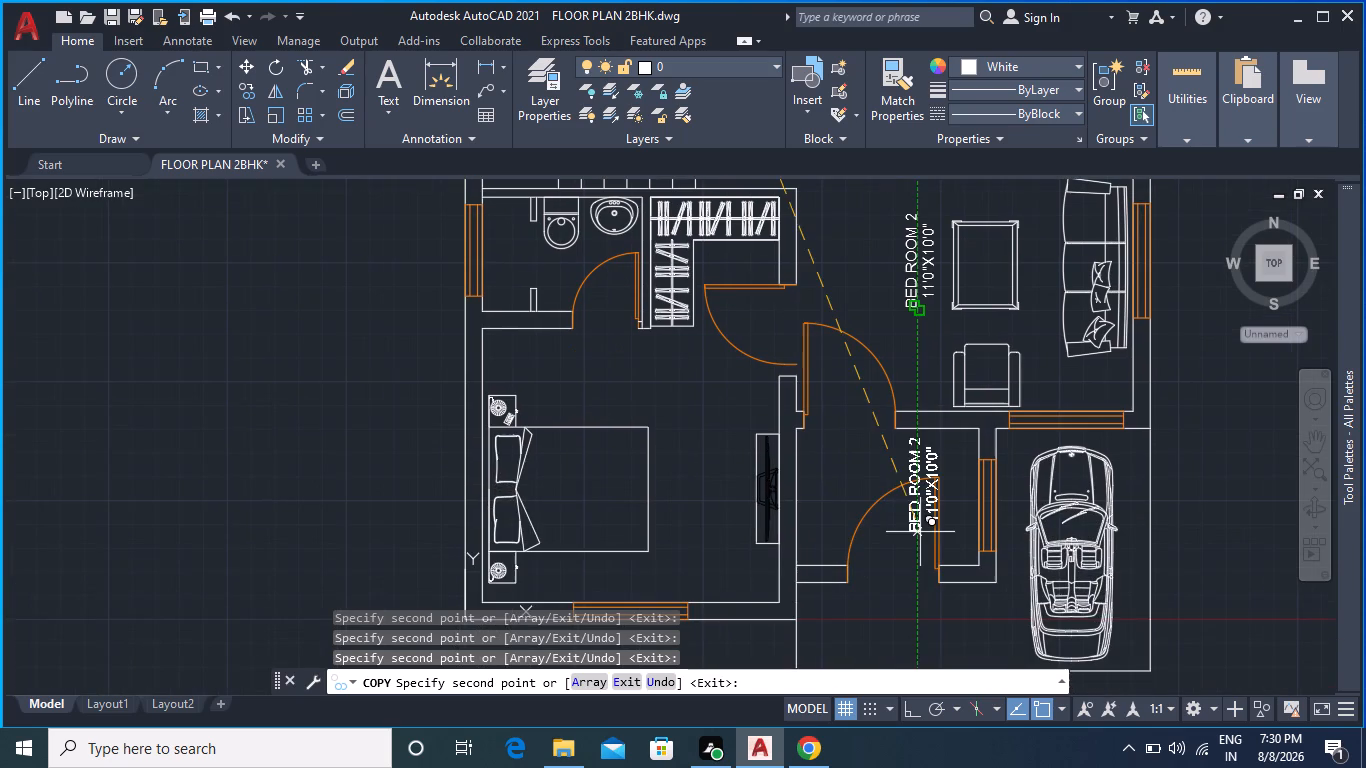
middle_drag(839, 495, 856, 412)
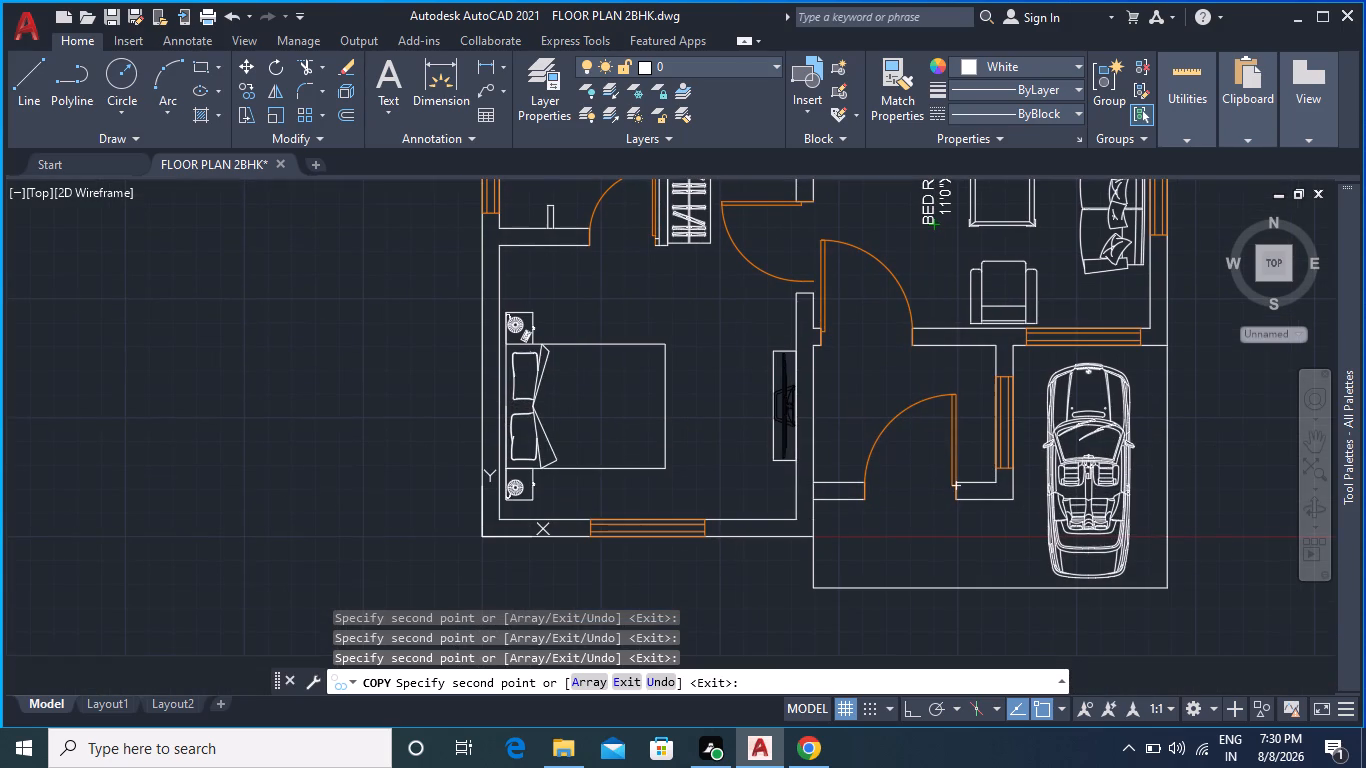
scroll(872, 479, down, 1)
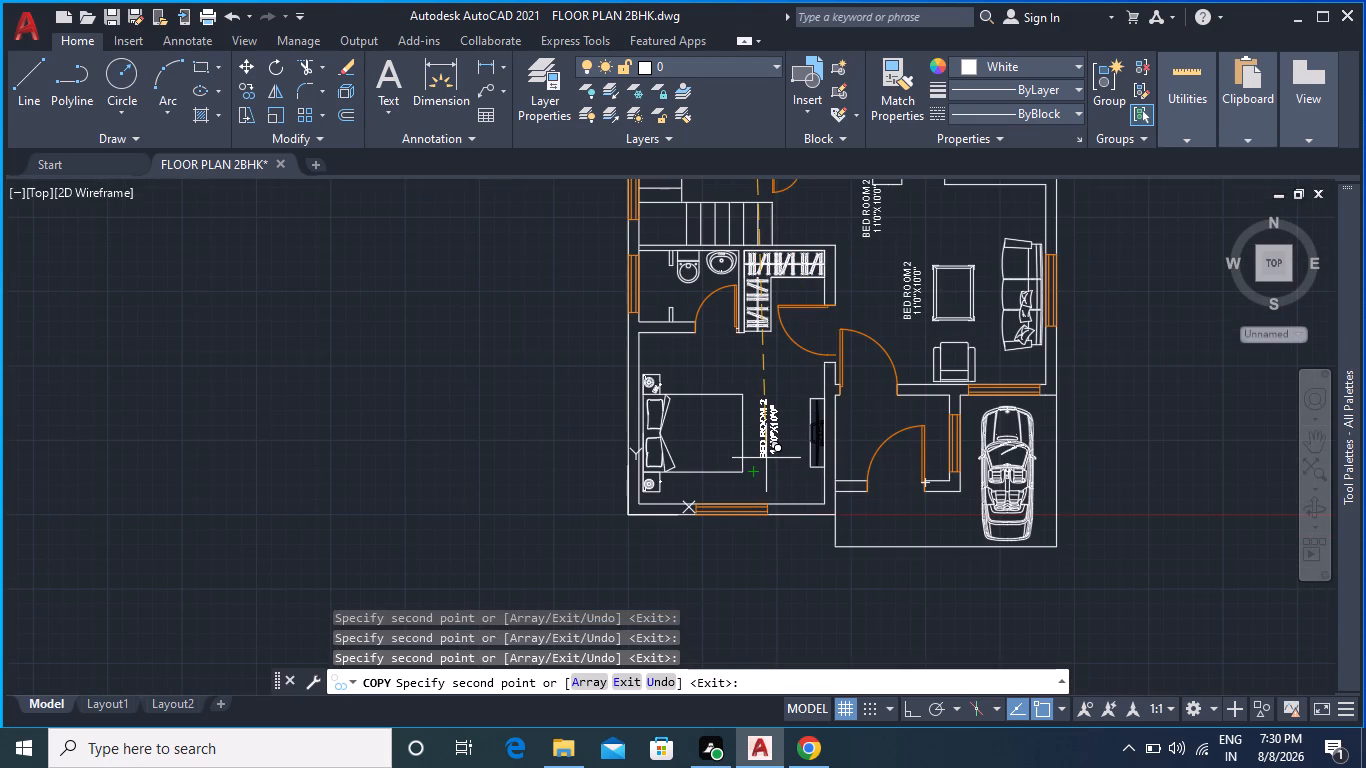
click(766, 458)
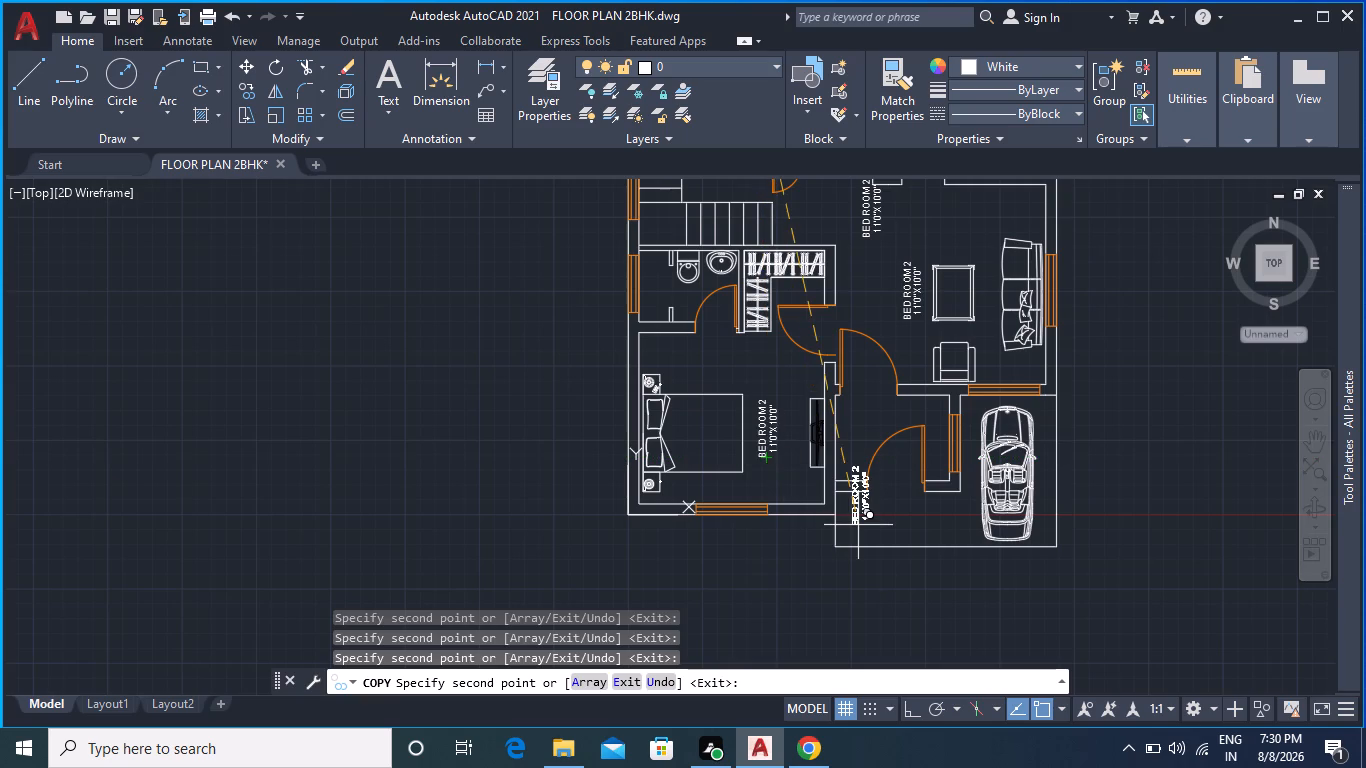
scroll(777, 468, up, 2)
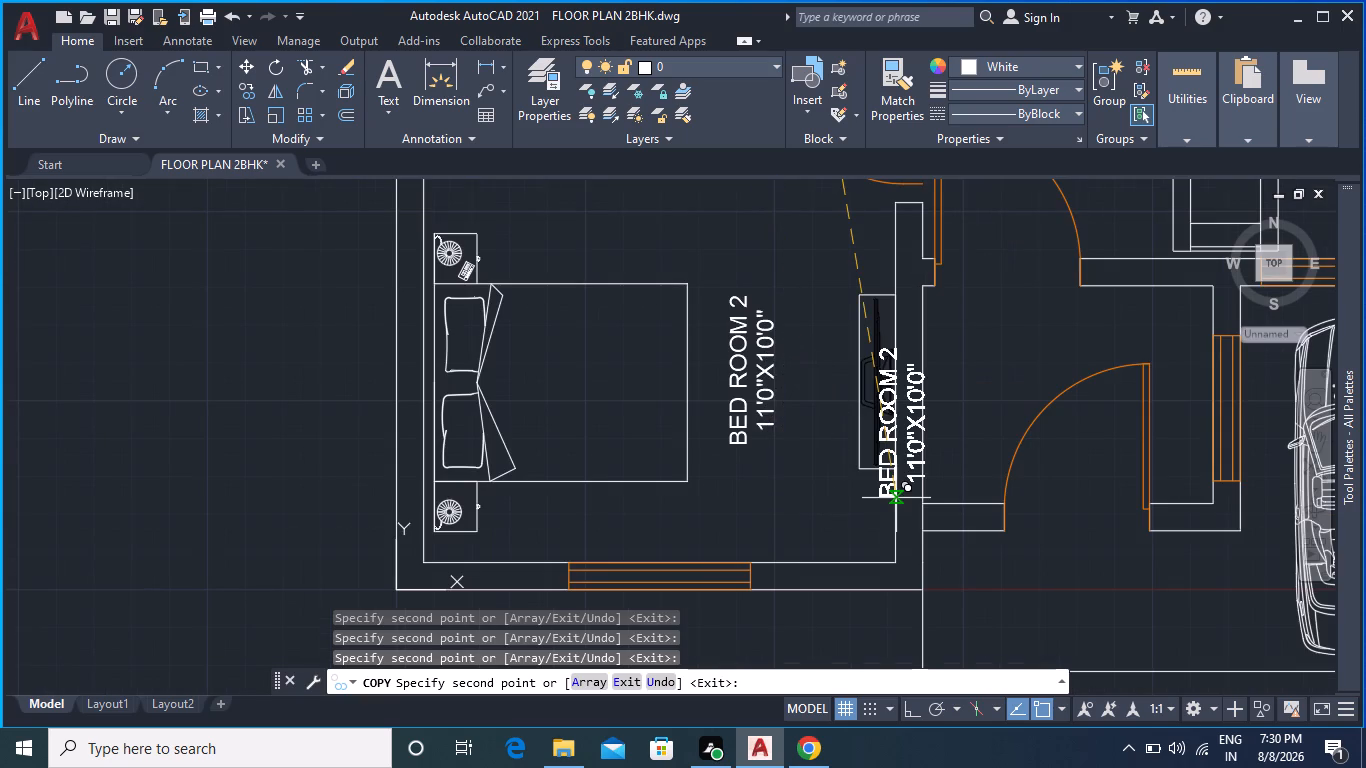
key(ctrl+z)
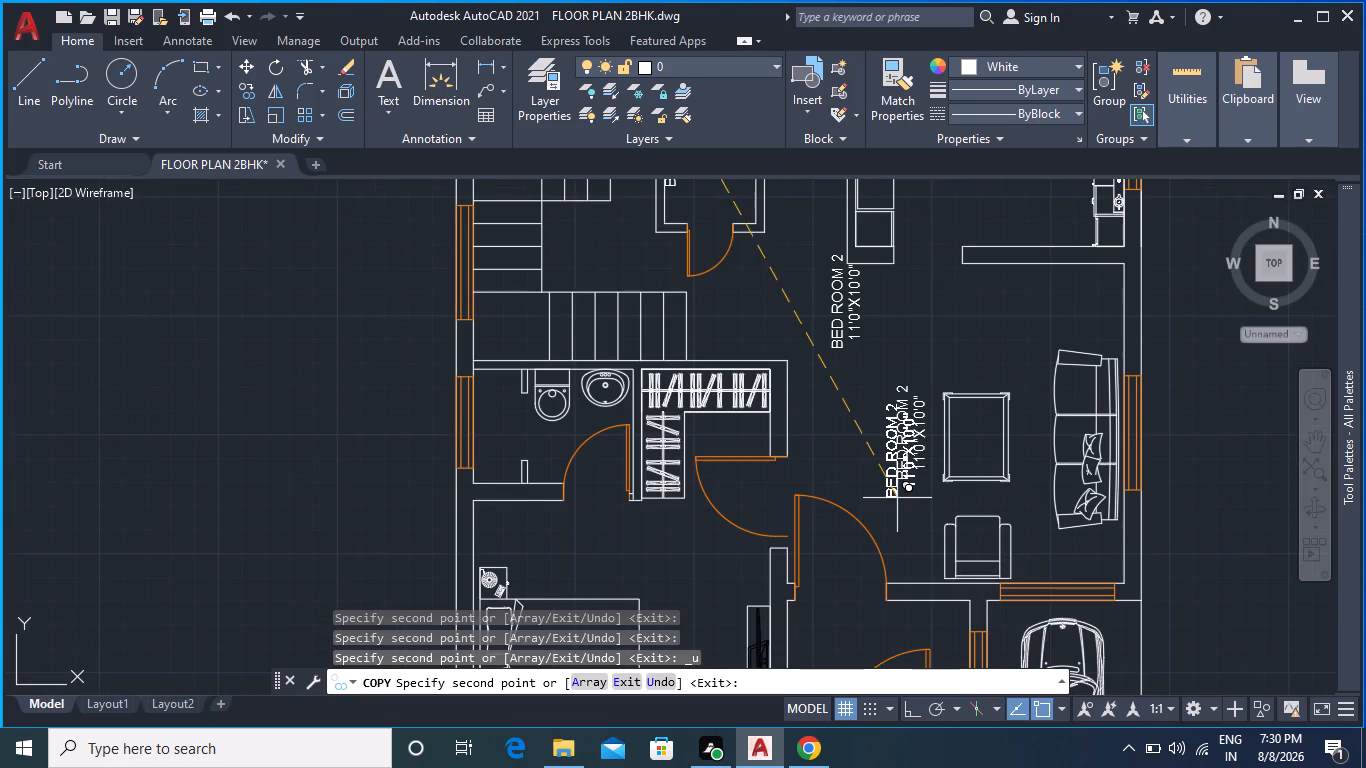
Place copies of the BED ROOM 2 label between the lower bedroom's bed and TV unit and in its attached bathroom.
middle_drag(837, 546, 908, 337)
scroll(751, 489, up, 2)
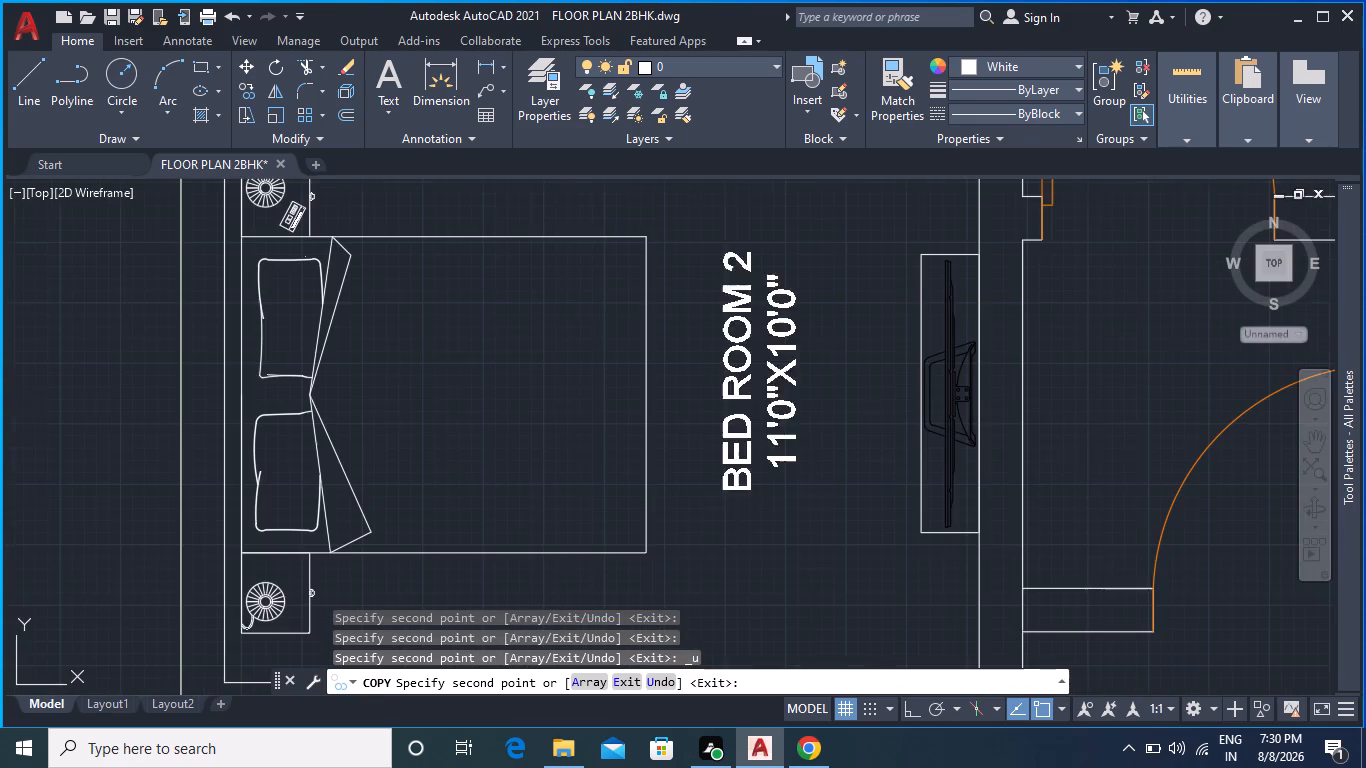
click(724, 524)
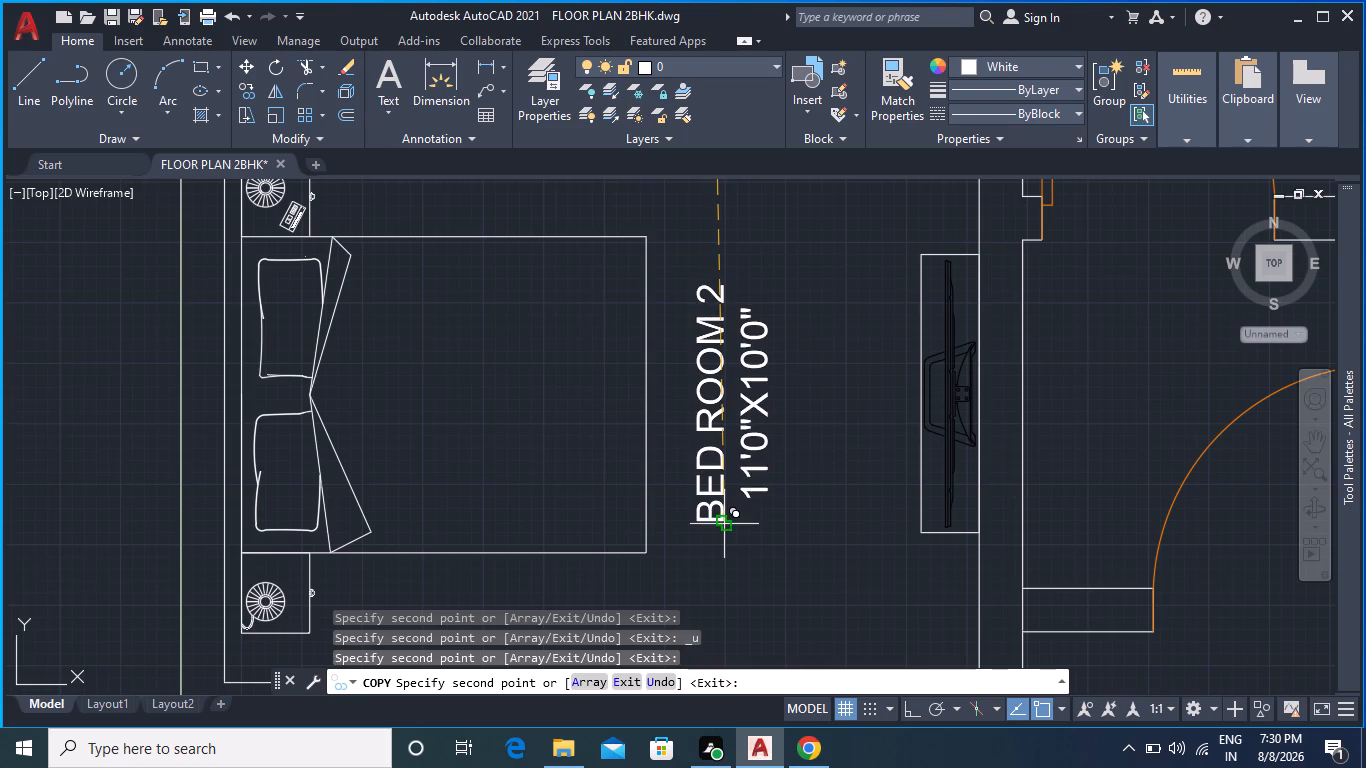
scroll(810, 539, down, 2)
middle_drag(827, 532, 829, 634)
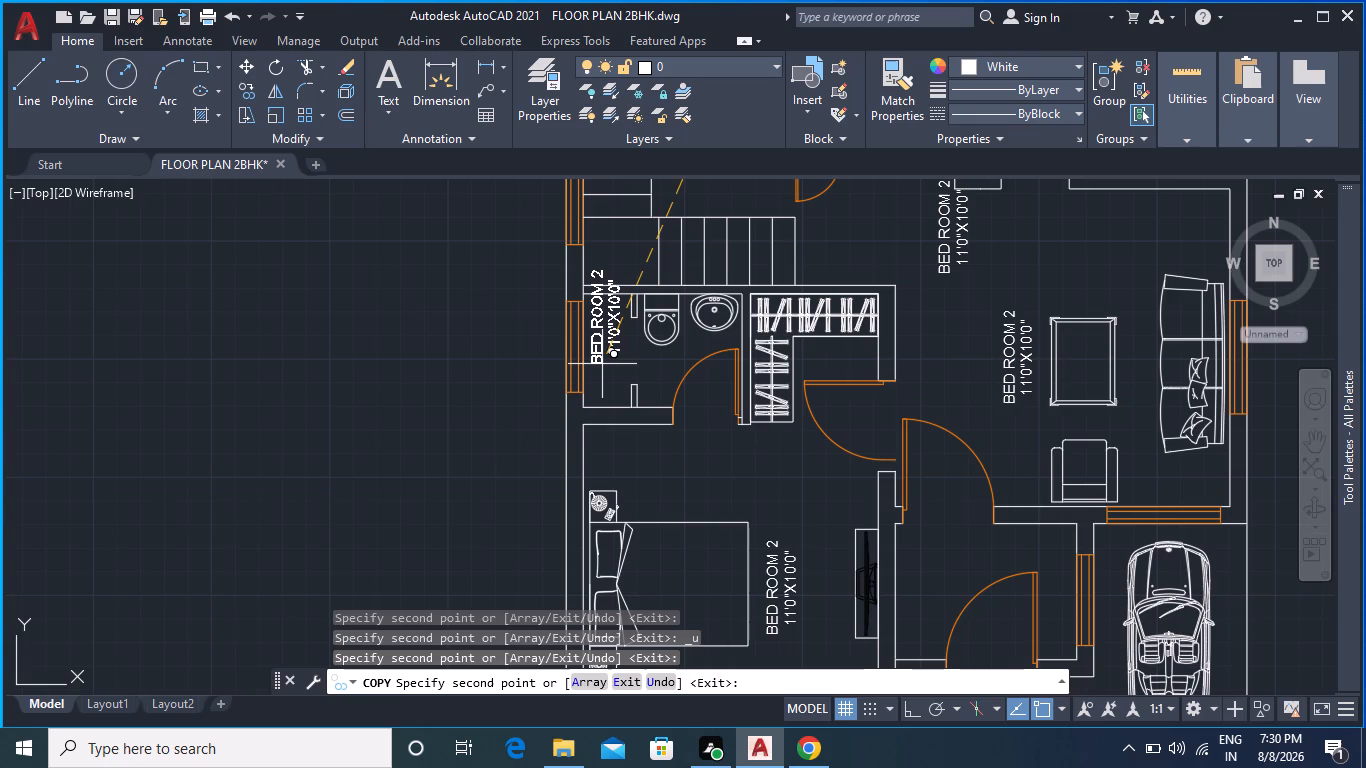
click(601, 369)
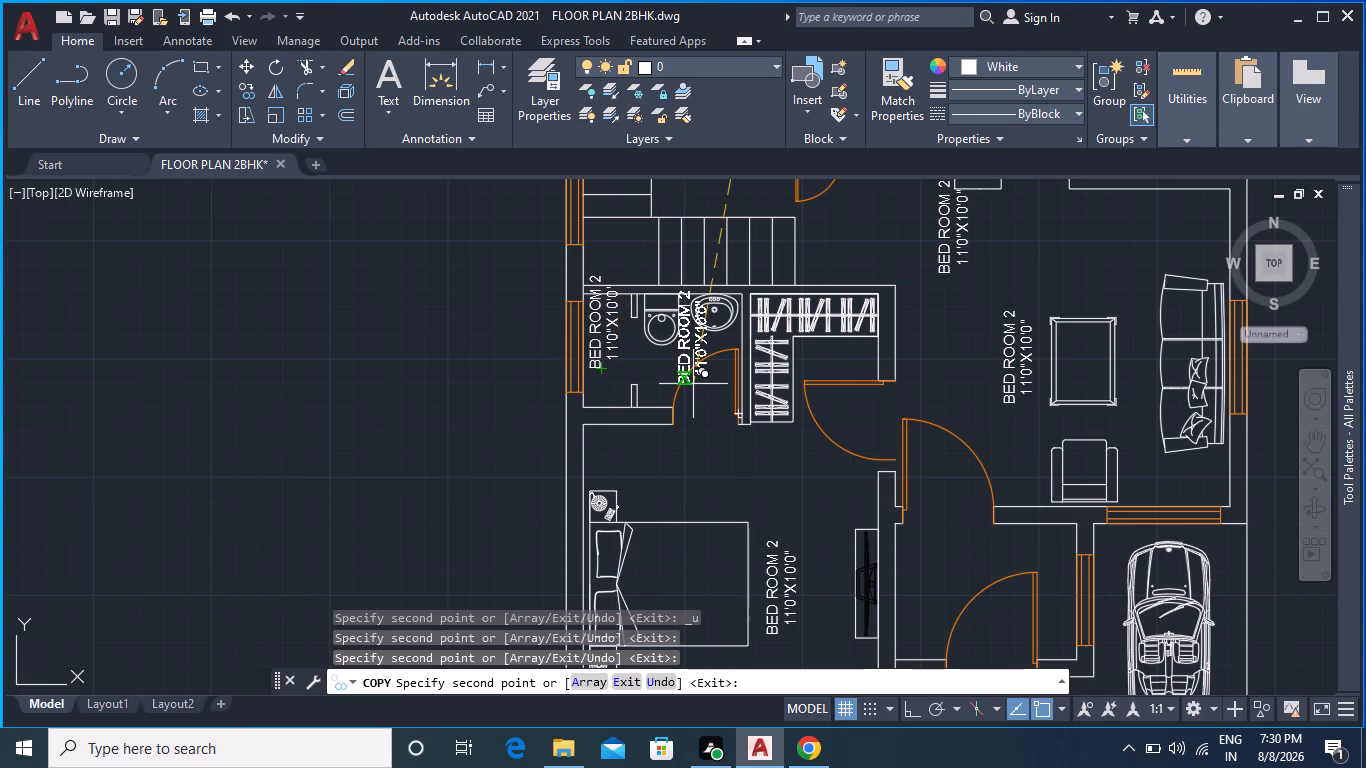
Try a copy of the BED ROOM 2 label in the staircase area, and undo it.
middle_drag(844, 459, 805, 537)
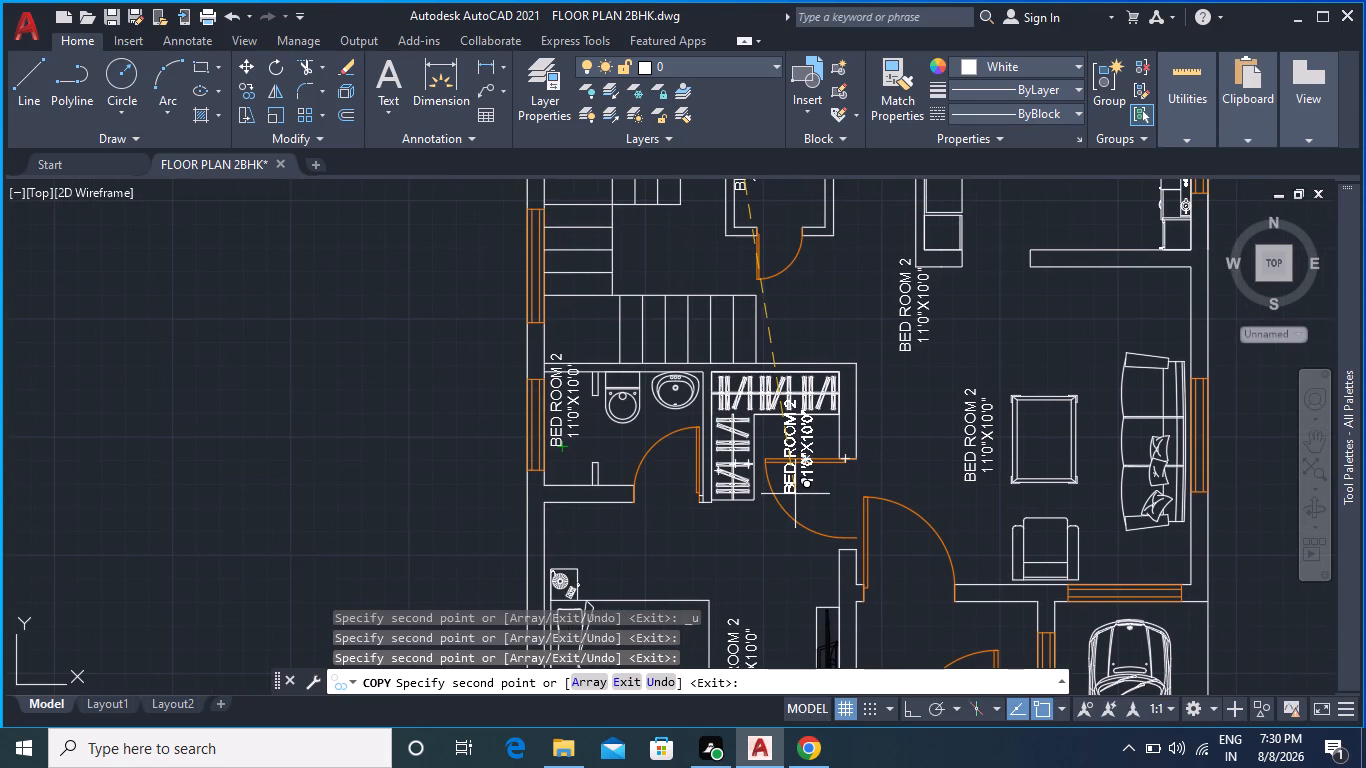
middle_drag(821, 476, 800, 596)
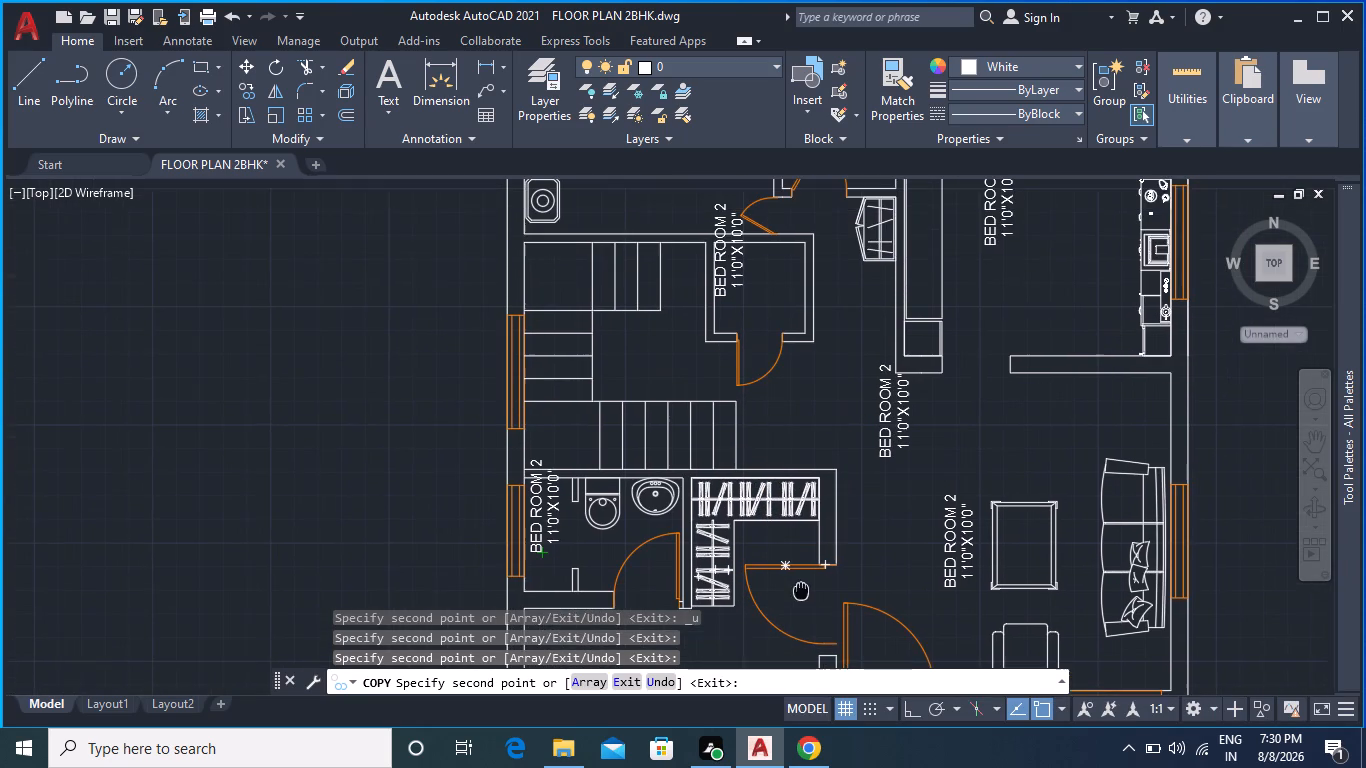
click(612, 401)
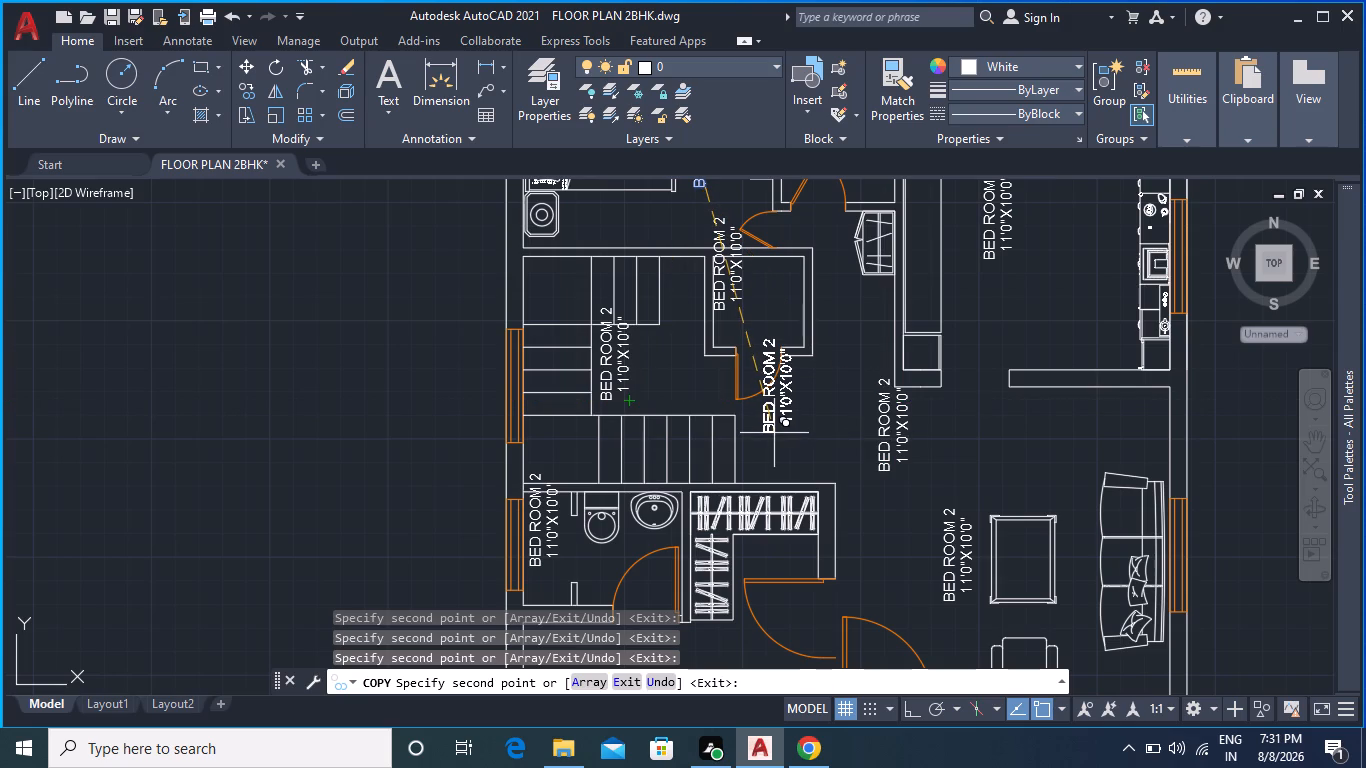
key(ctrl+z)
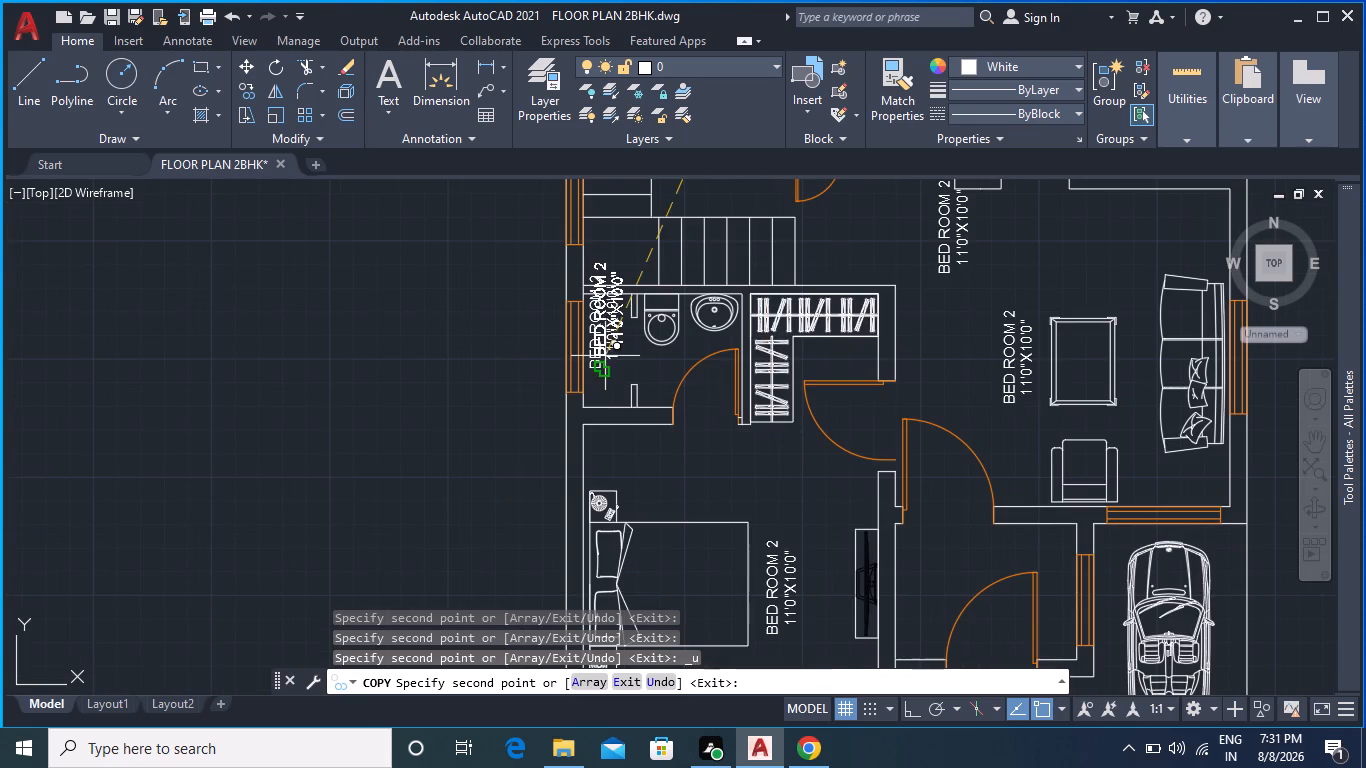
Place the last copies of the BED ROOM 2 label at the staircase, in the entrance lobby and by the porch doorway.
middle_drag(721, 402, 722, 577)
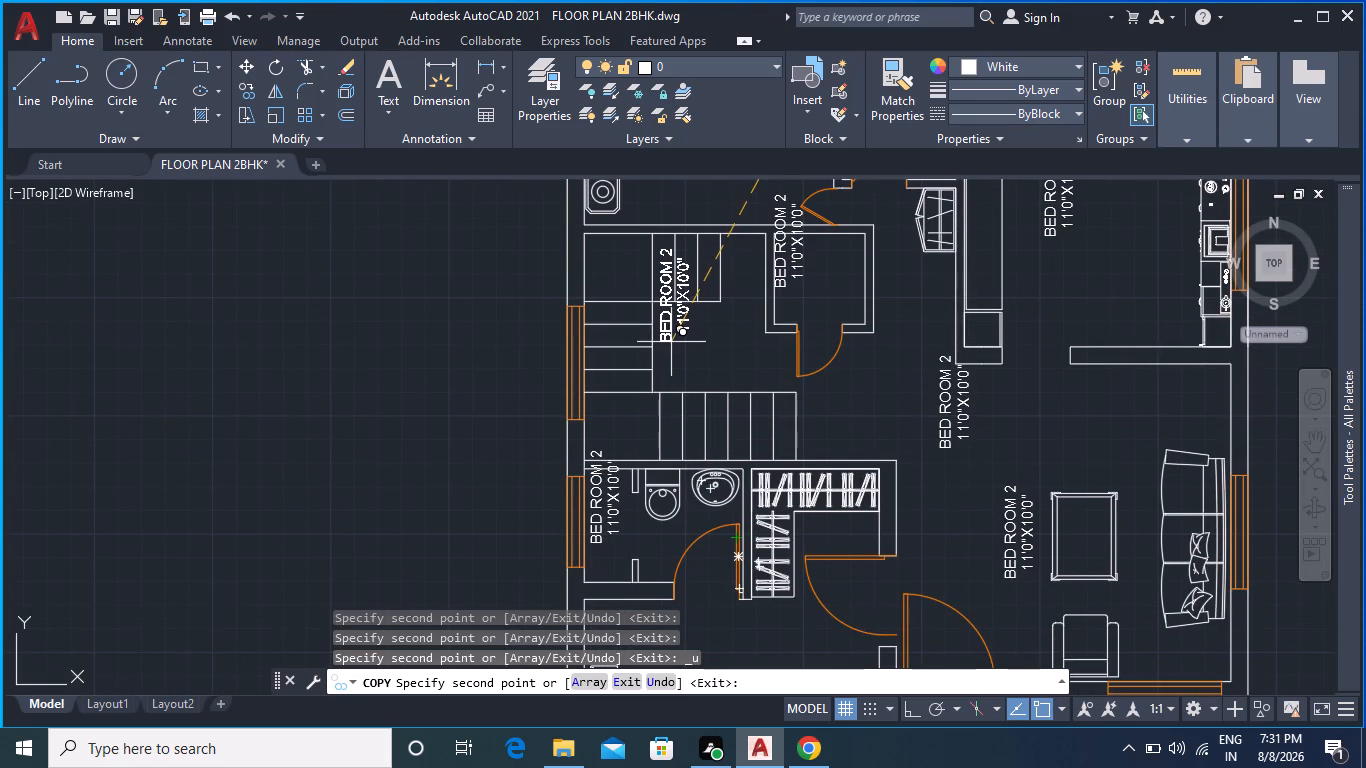
click(671, 342)
middle_drag(948, 411, 923, 574)
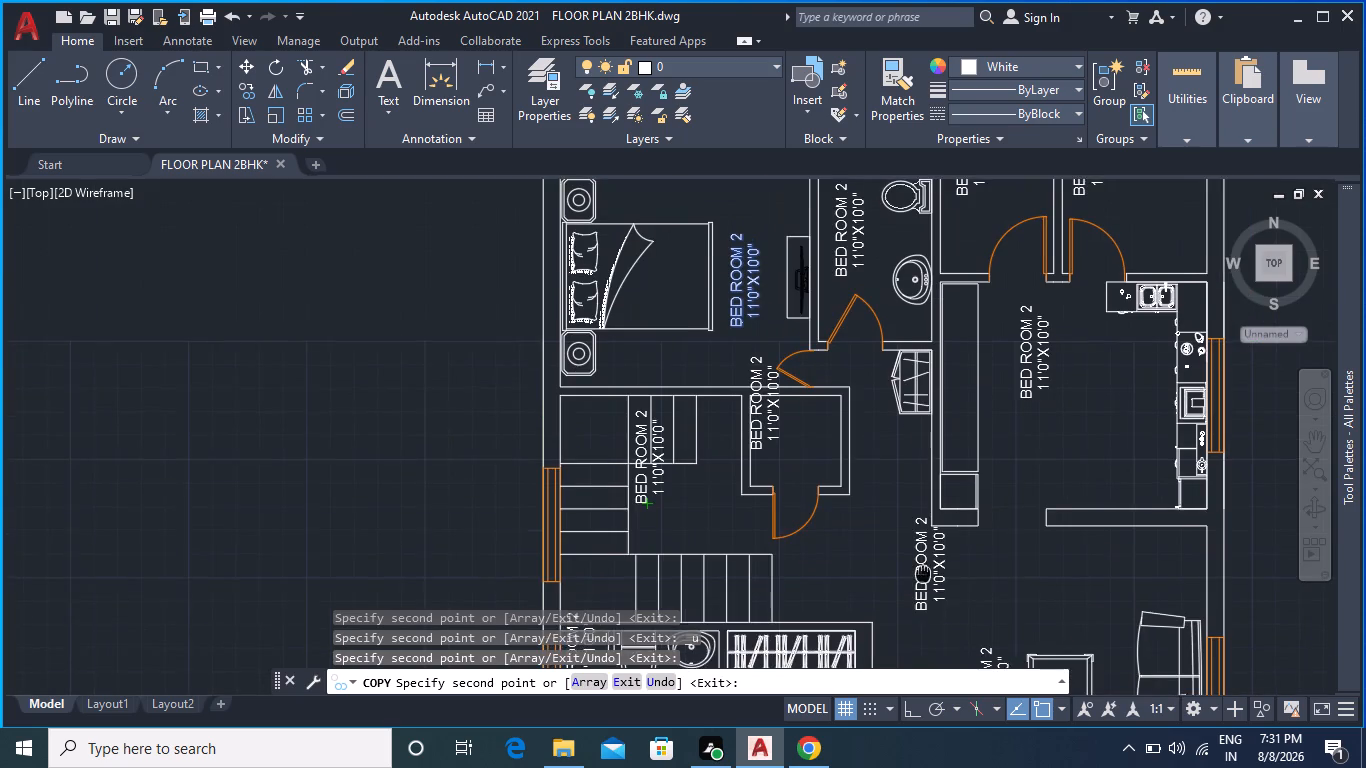
middle_drag(923, 574, 841, 542)
scroll(834, 517, down, 2)
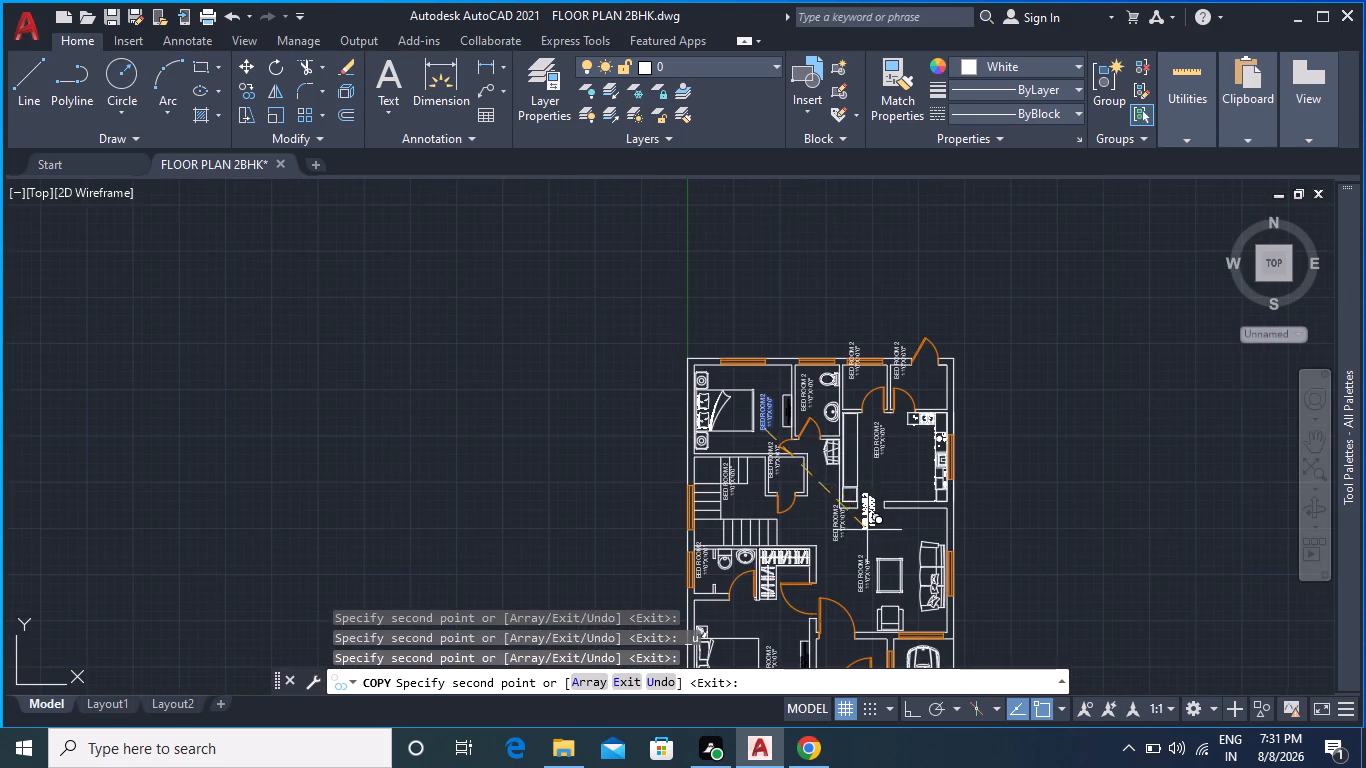
scroll(865, 532, up, 1)
middle_drag(865, 532, 885, 361)
middle_drag(886, 487, 888, 476)
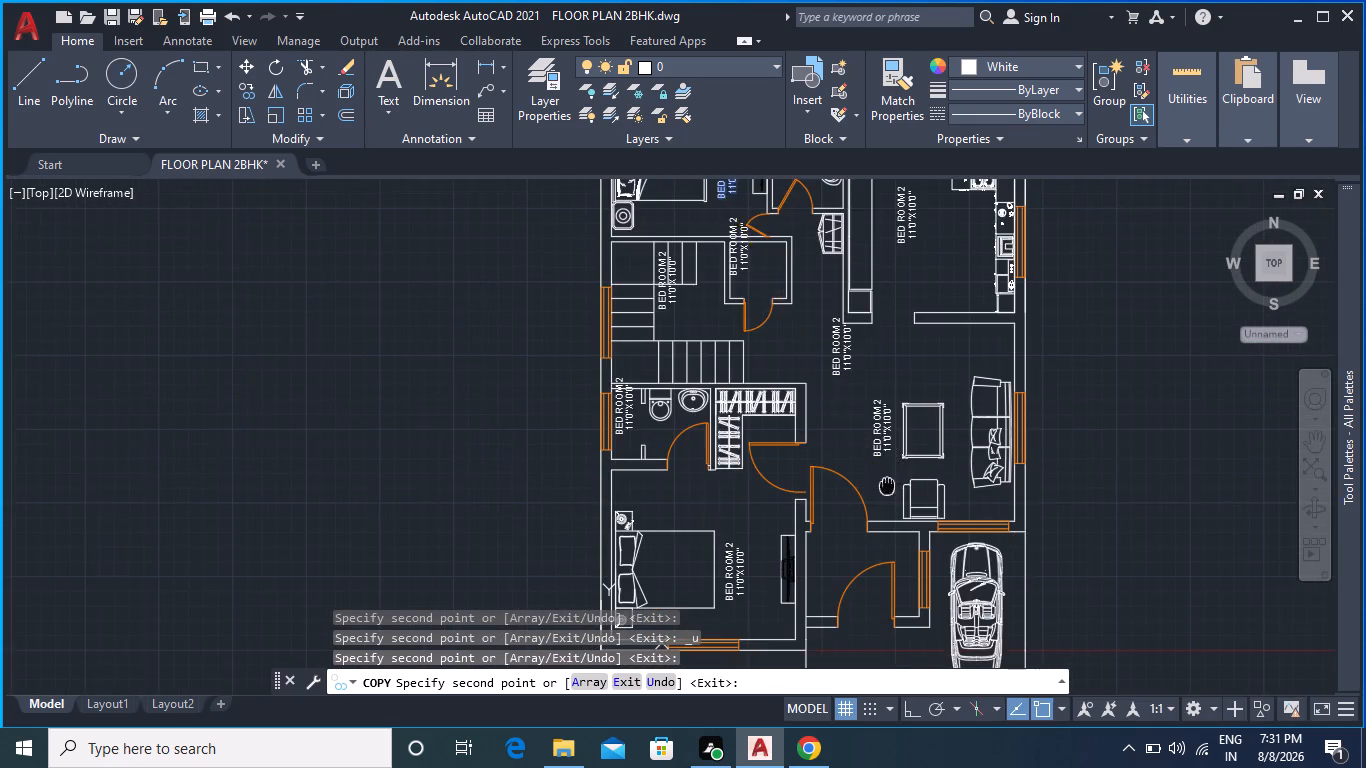
middle_drag(888, 476, 889, 348)
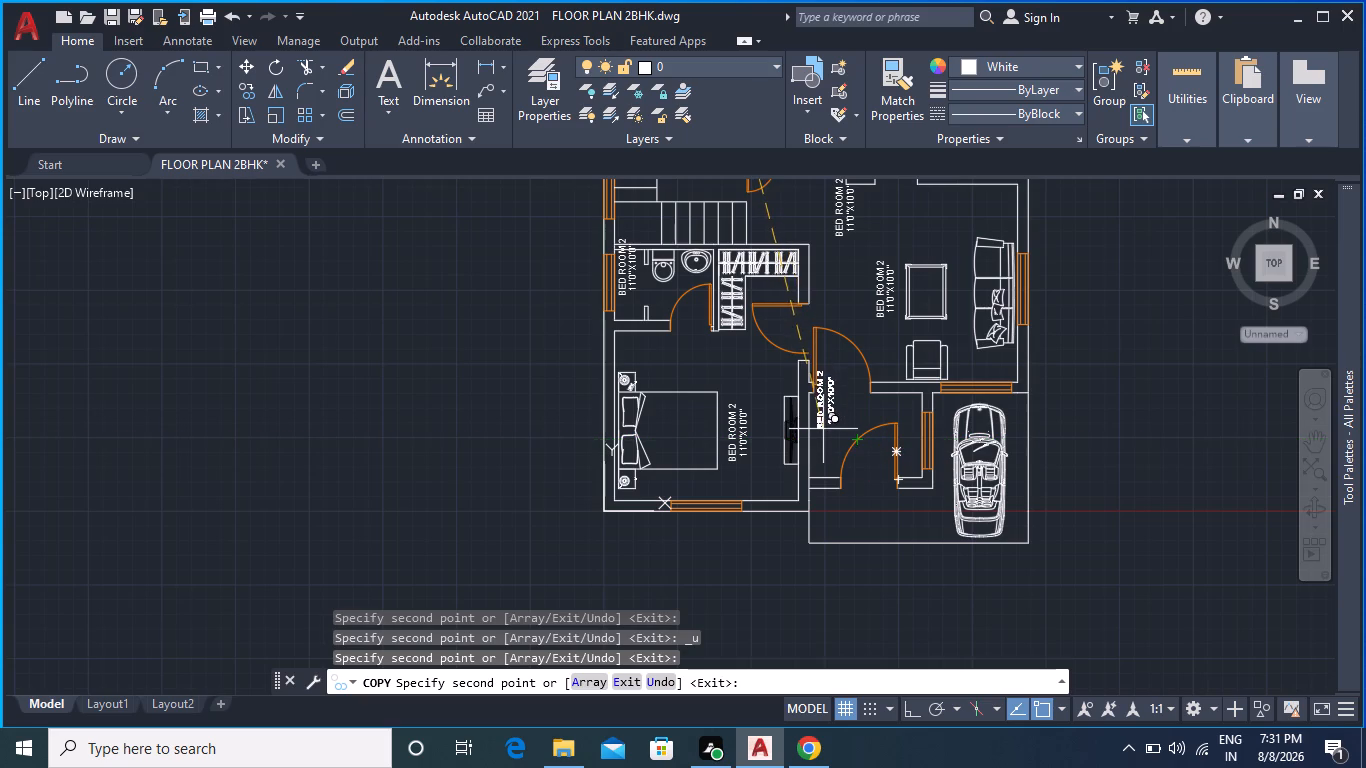
click(825, 418)
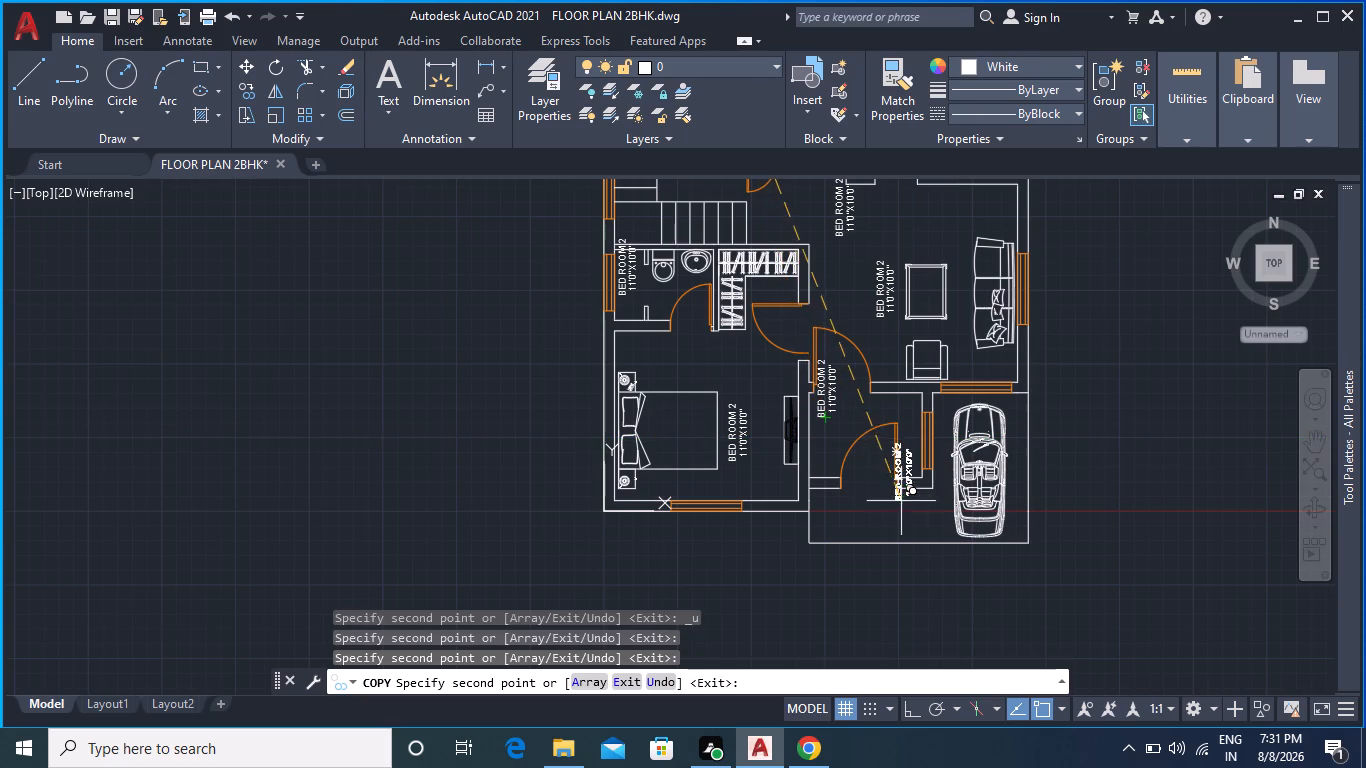
middle_drag(906, 520, 906, 443)
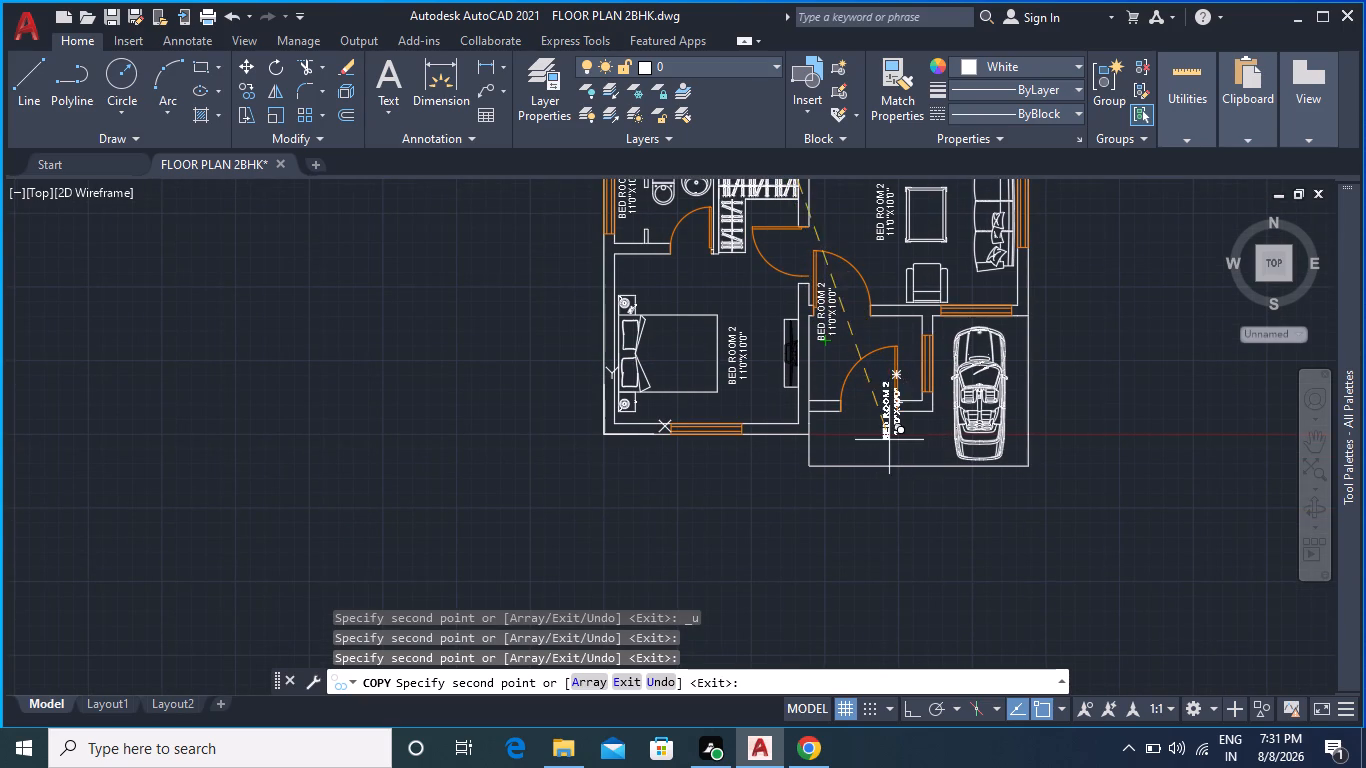
click(854, 435)
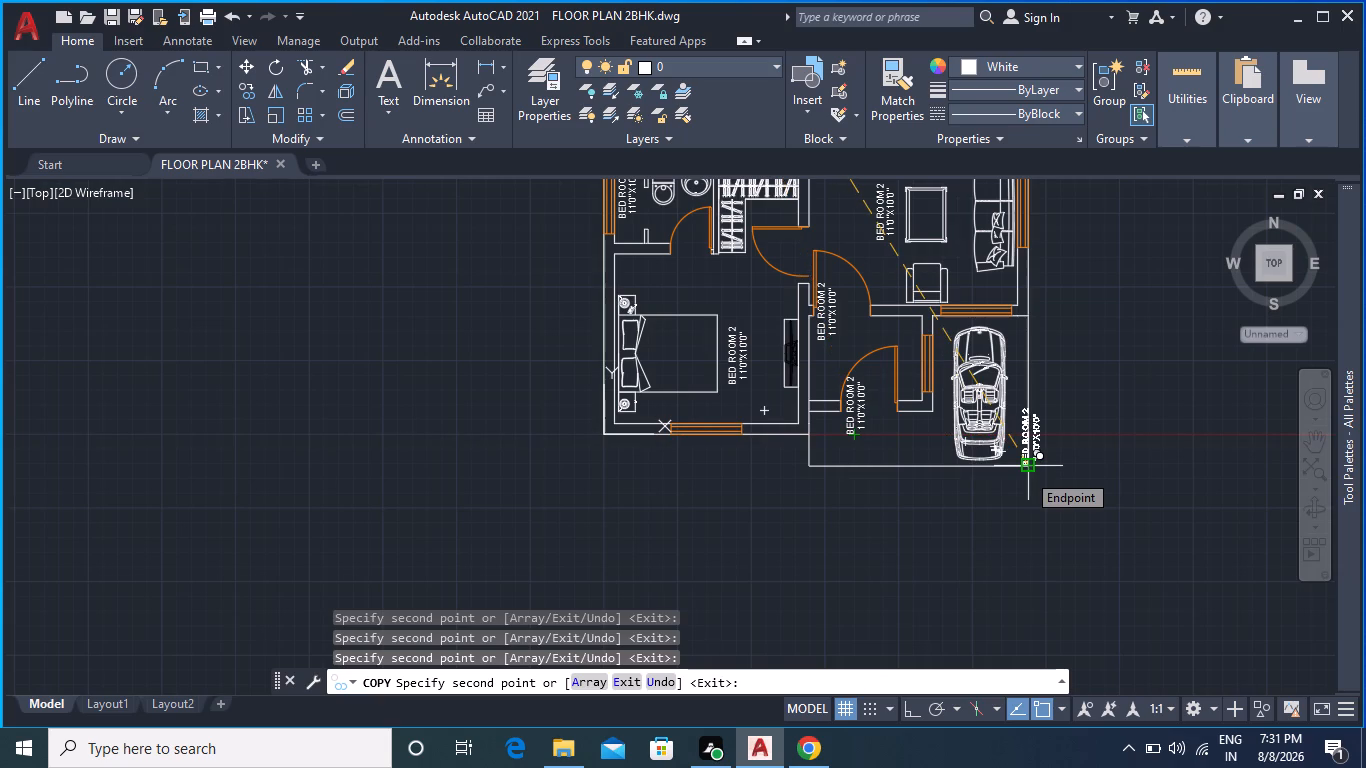
key(Escape)
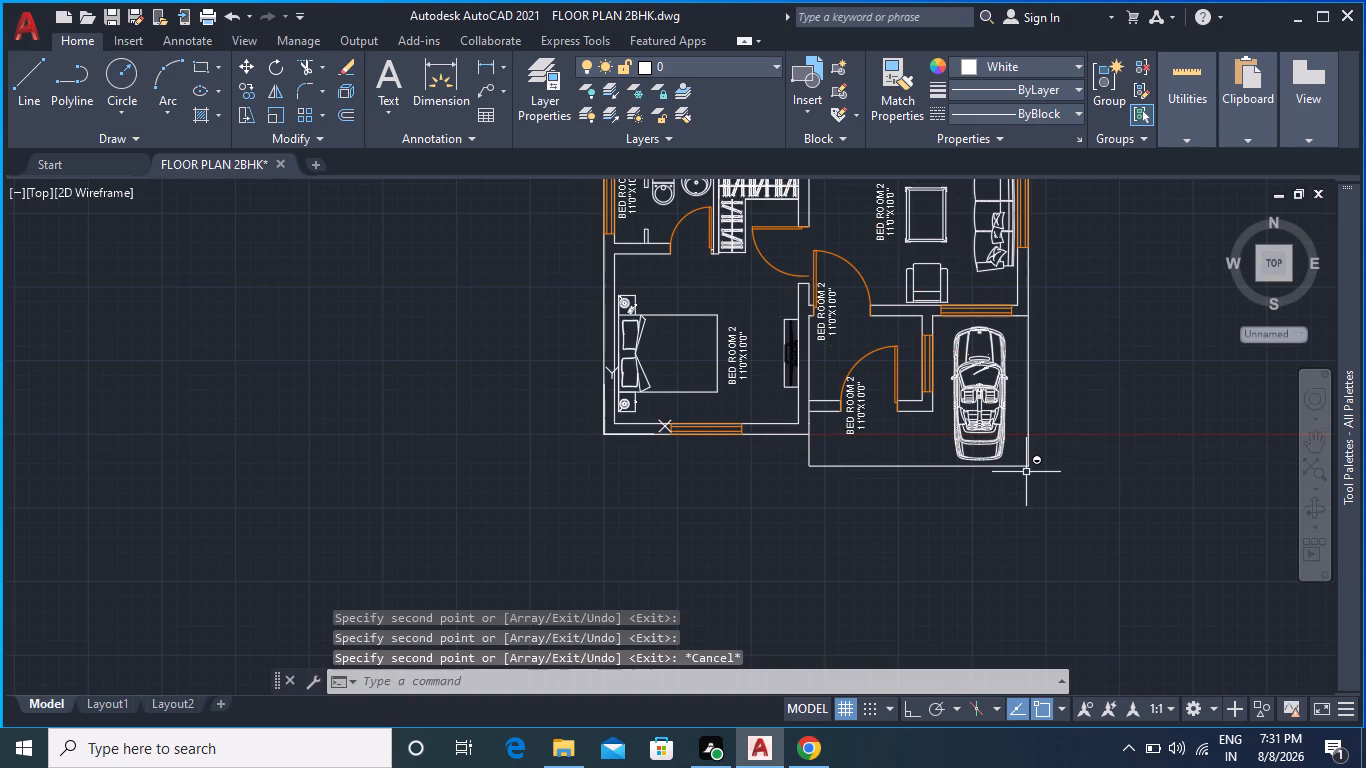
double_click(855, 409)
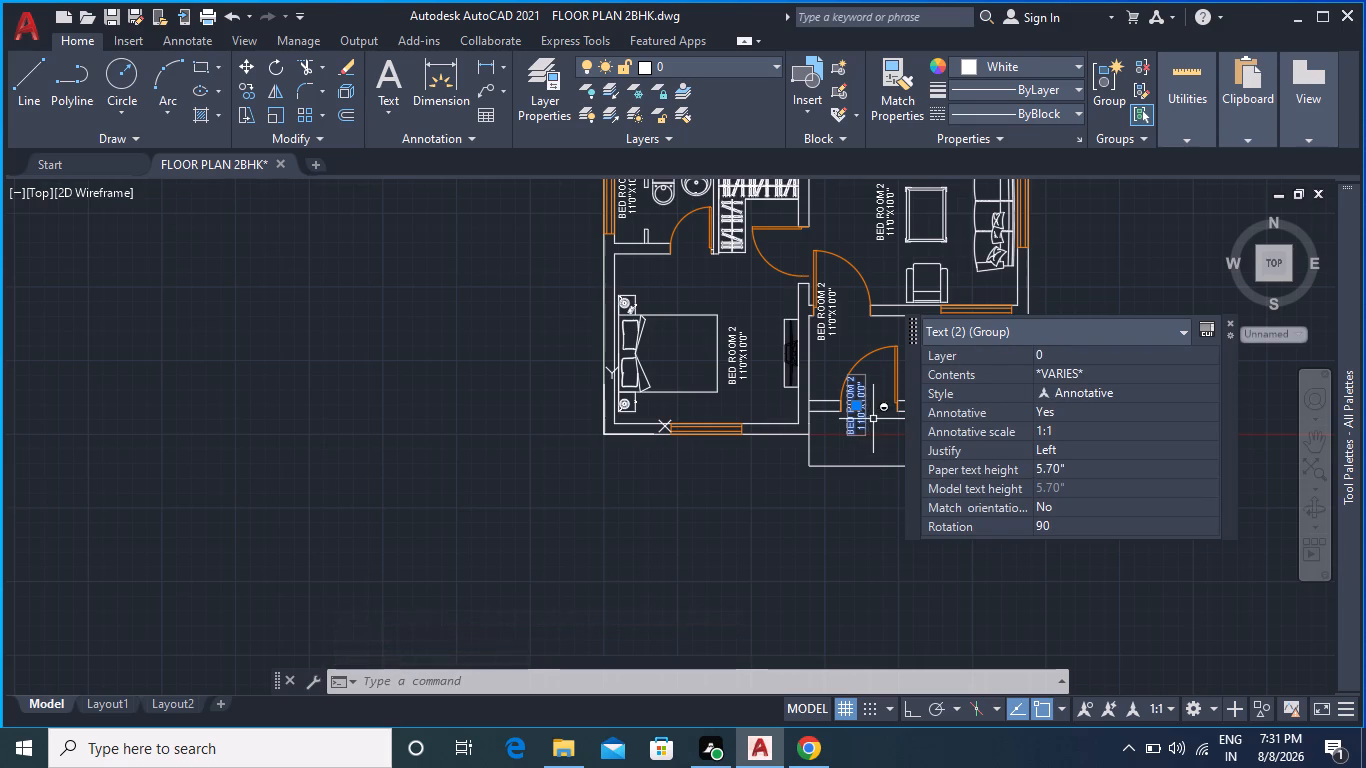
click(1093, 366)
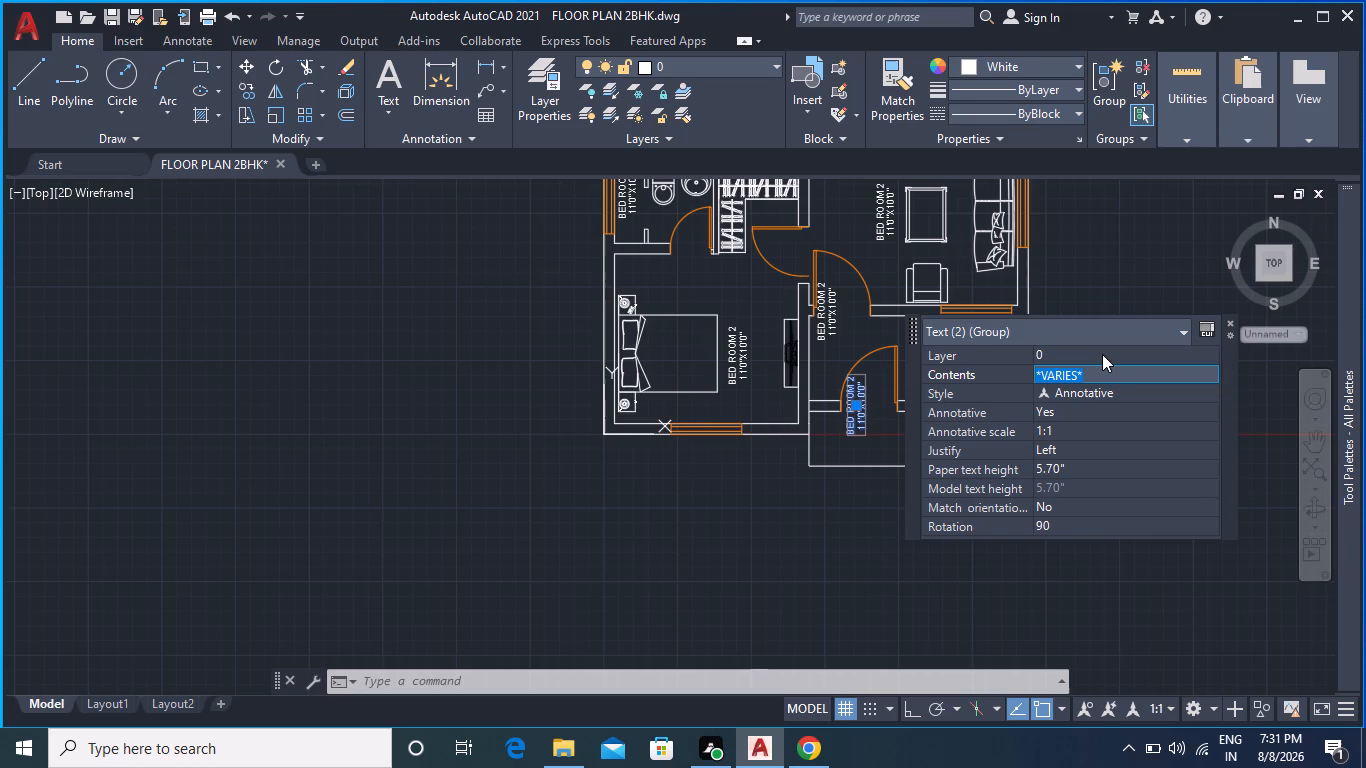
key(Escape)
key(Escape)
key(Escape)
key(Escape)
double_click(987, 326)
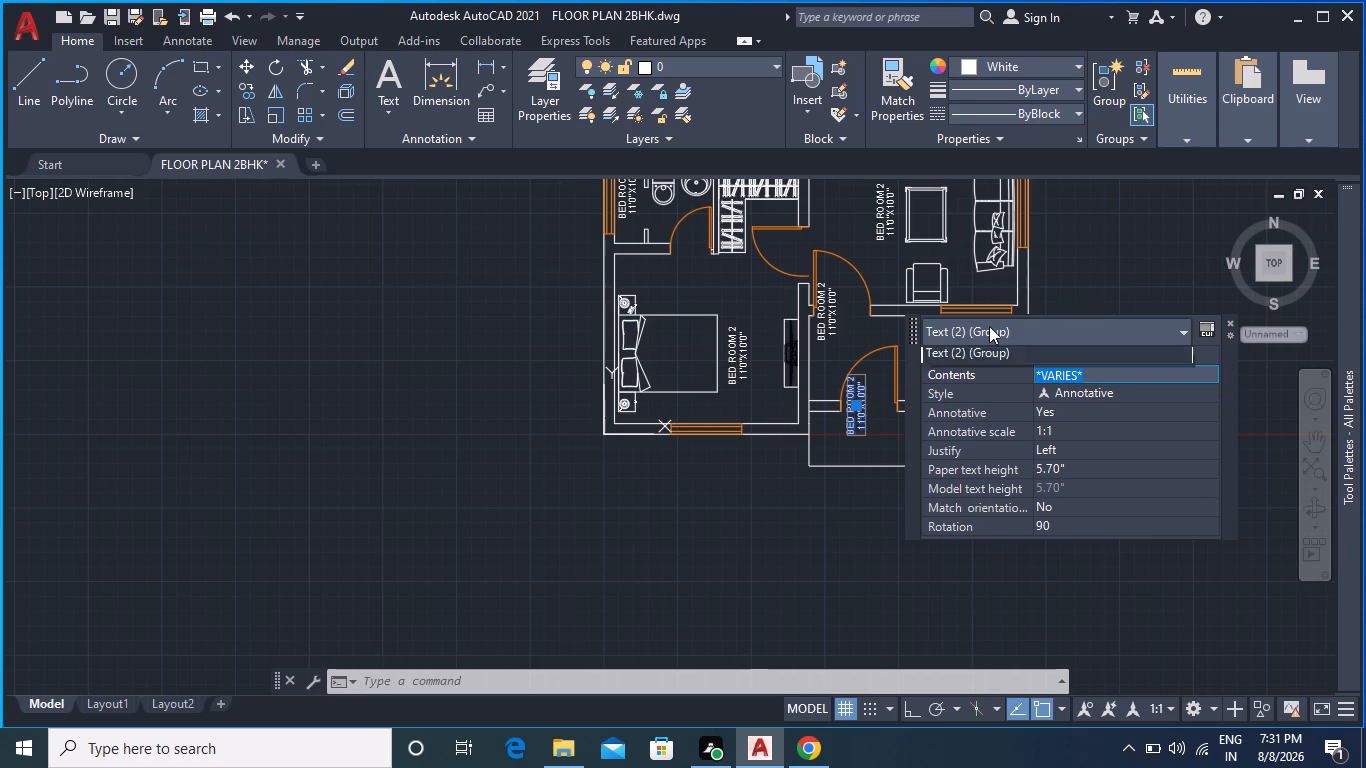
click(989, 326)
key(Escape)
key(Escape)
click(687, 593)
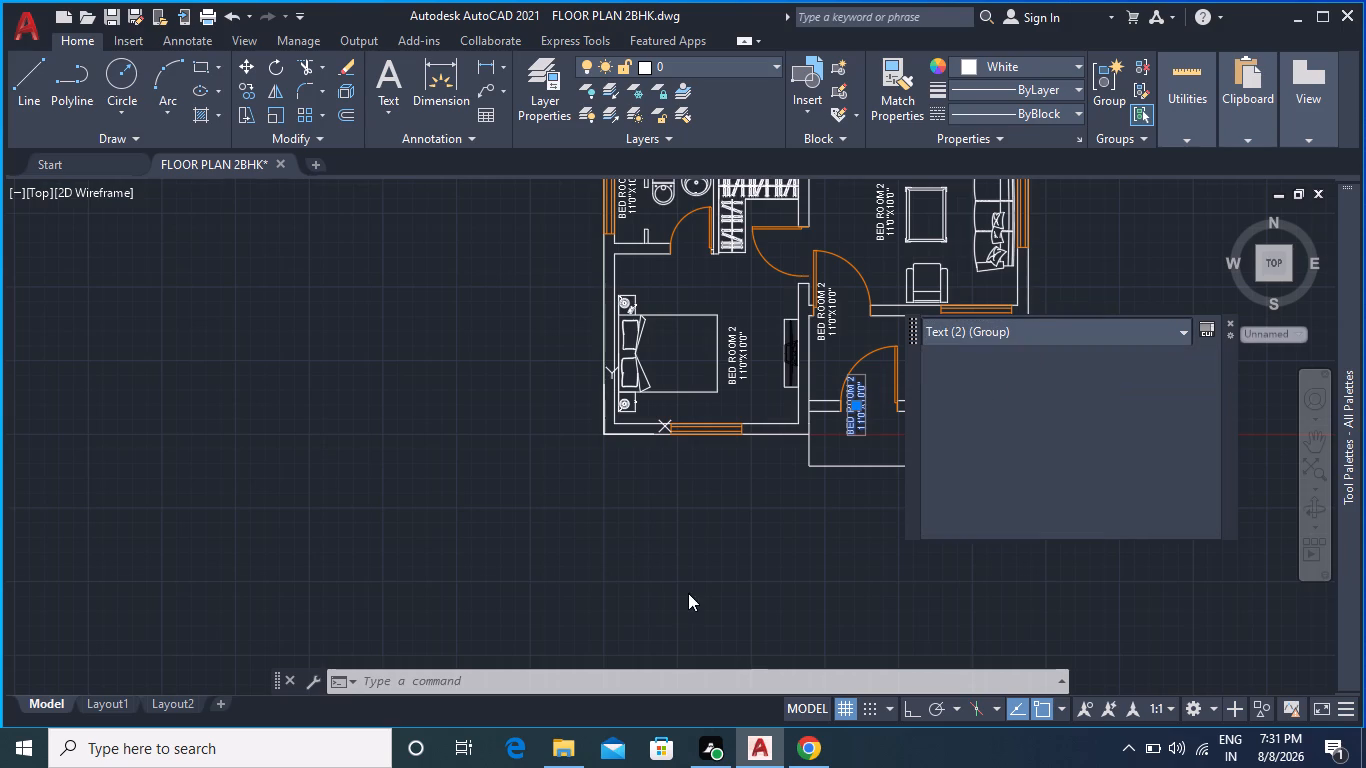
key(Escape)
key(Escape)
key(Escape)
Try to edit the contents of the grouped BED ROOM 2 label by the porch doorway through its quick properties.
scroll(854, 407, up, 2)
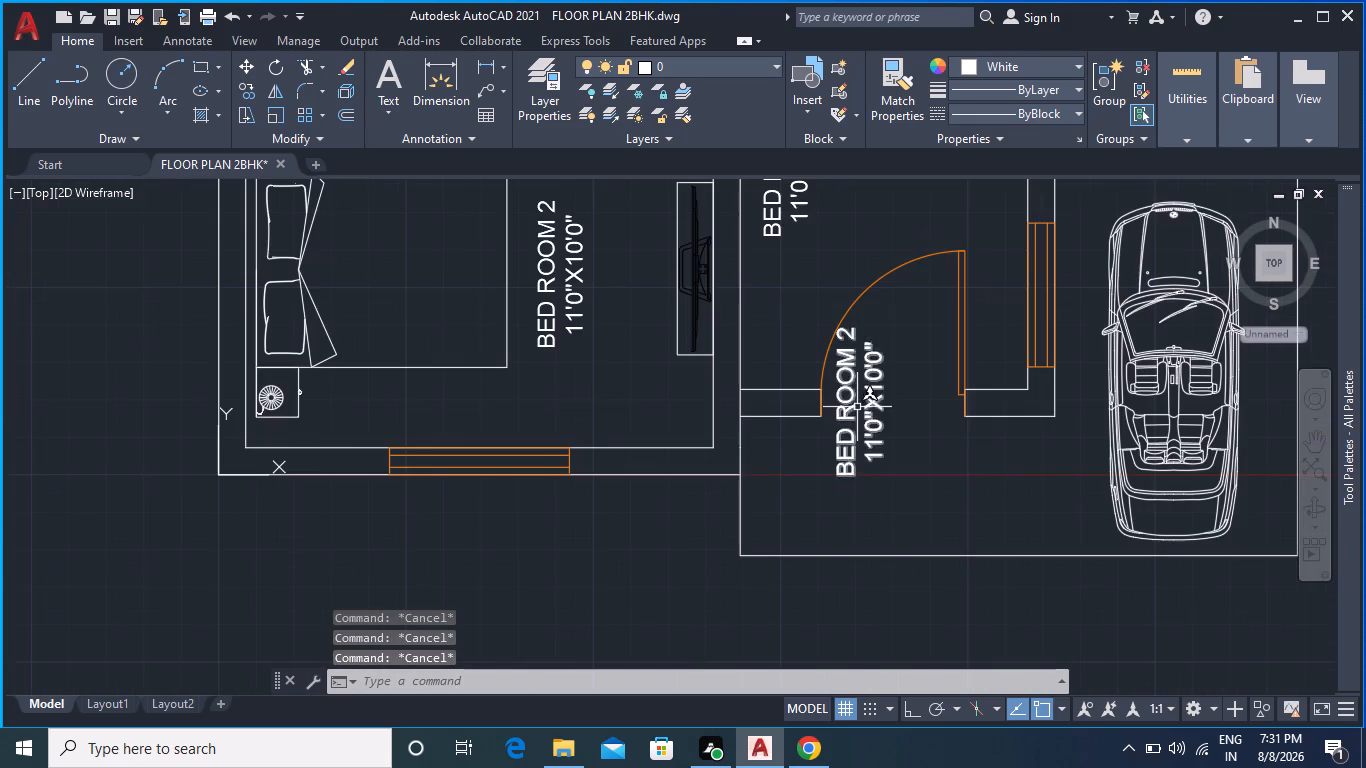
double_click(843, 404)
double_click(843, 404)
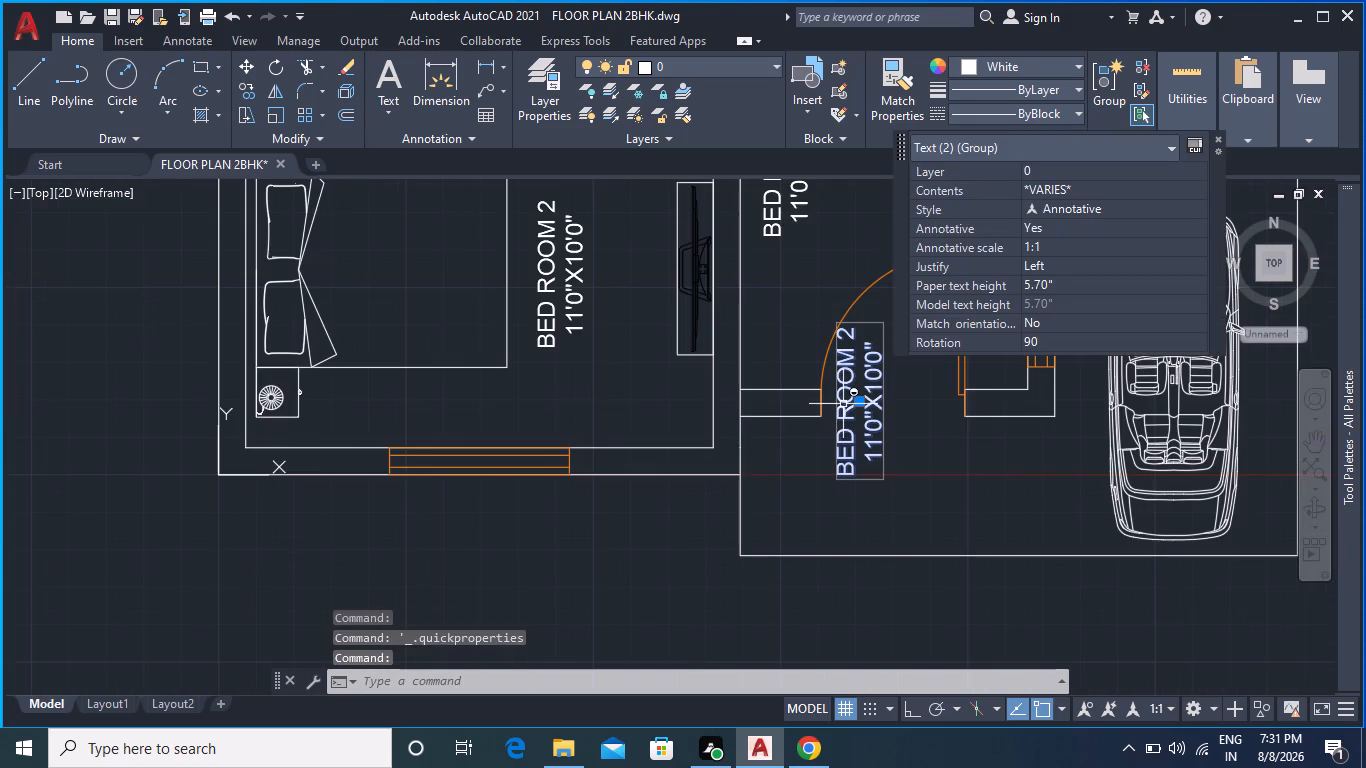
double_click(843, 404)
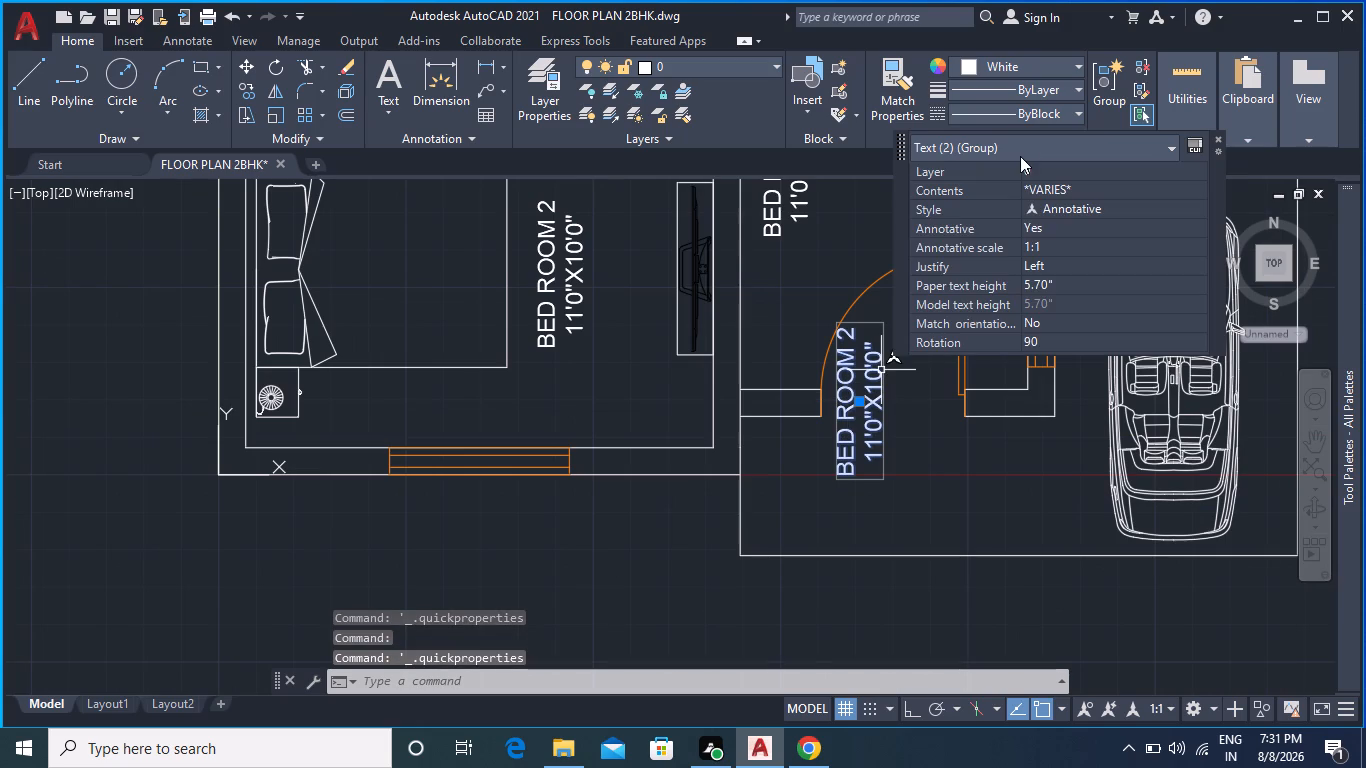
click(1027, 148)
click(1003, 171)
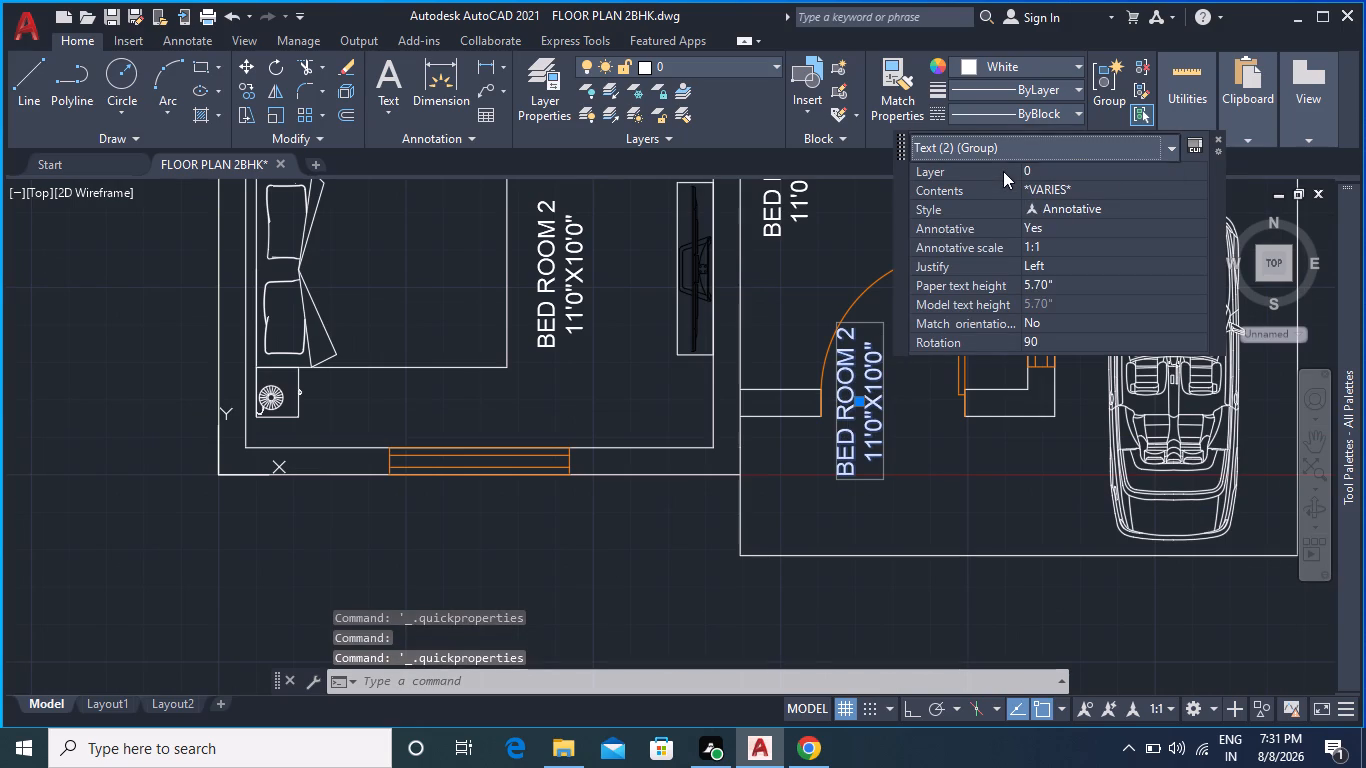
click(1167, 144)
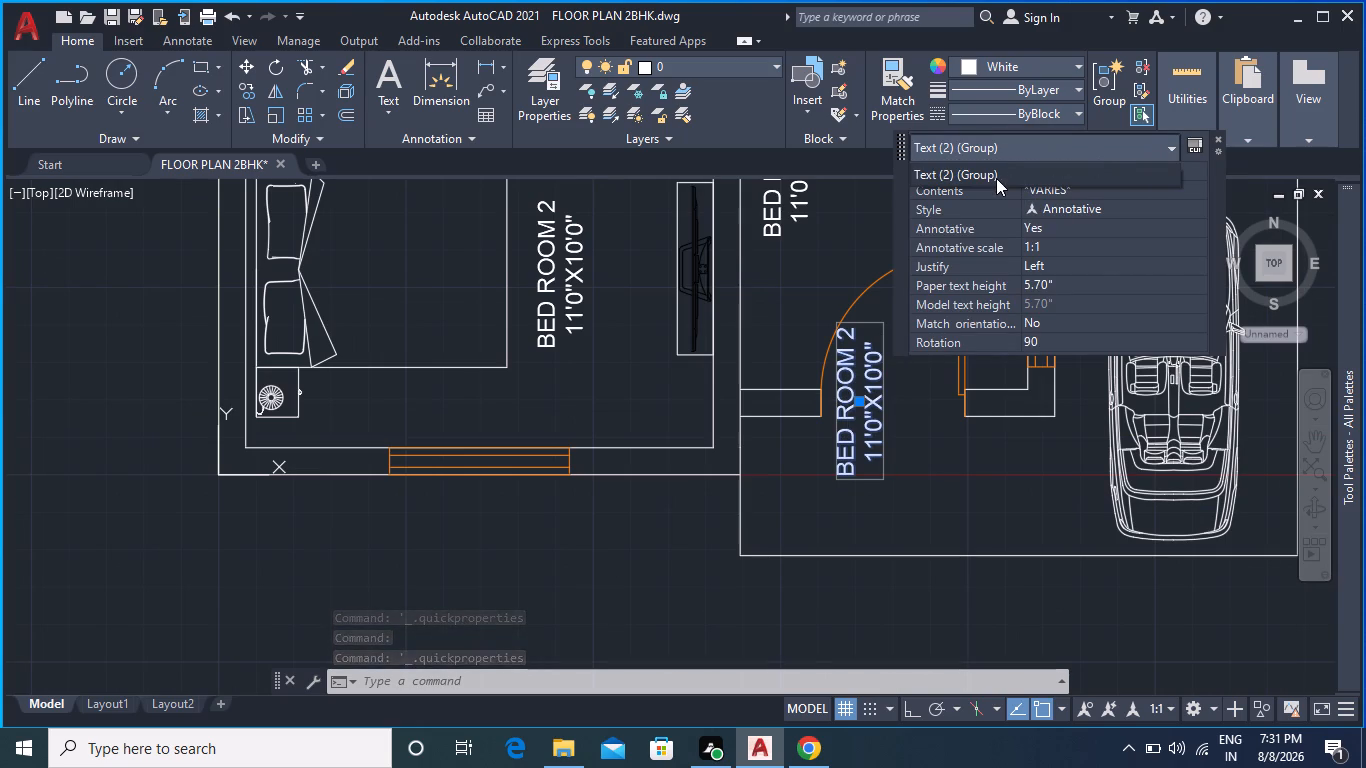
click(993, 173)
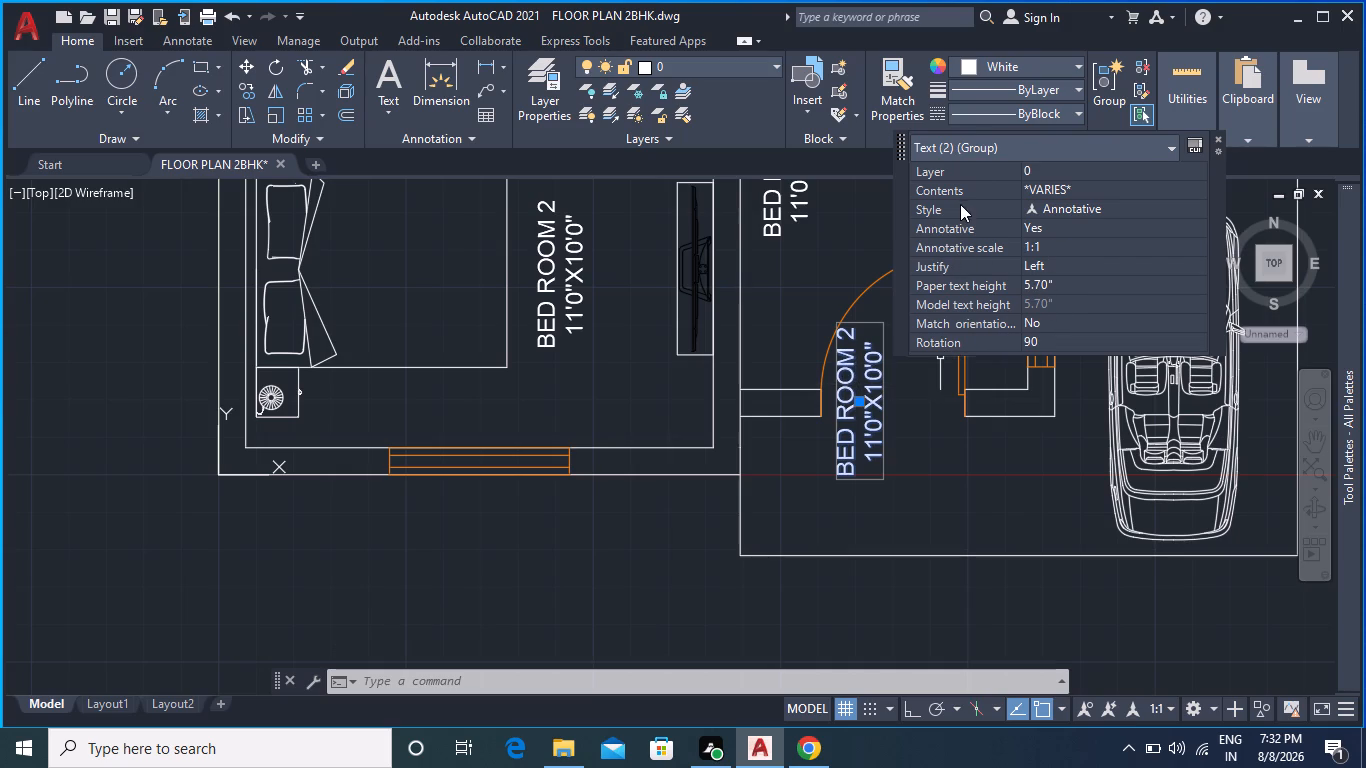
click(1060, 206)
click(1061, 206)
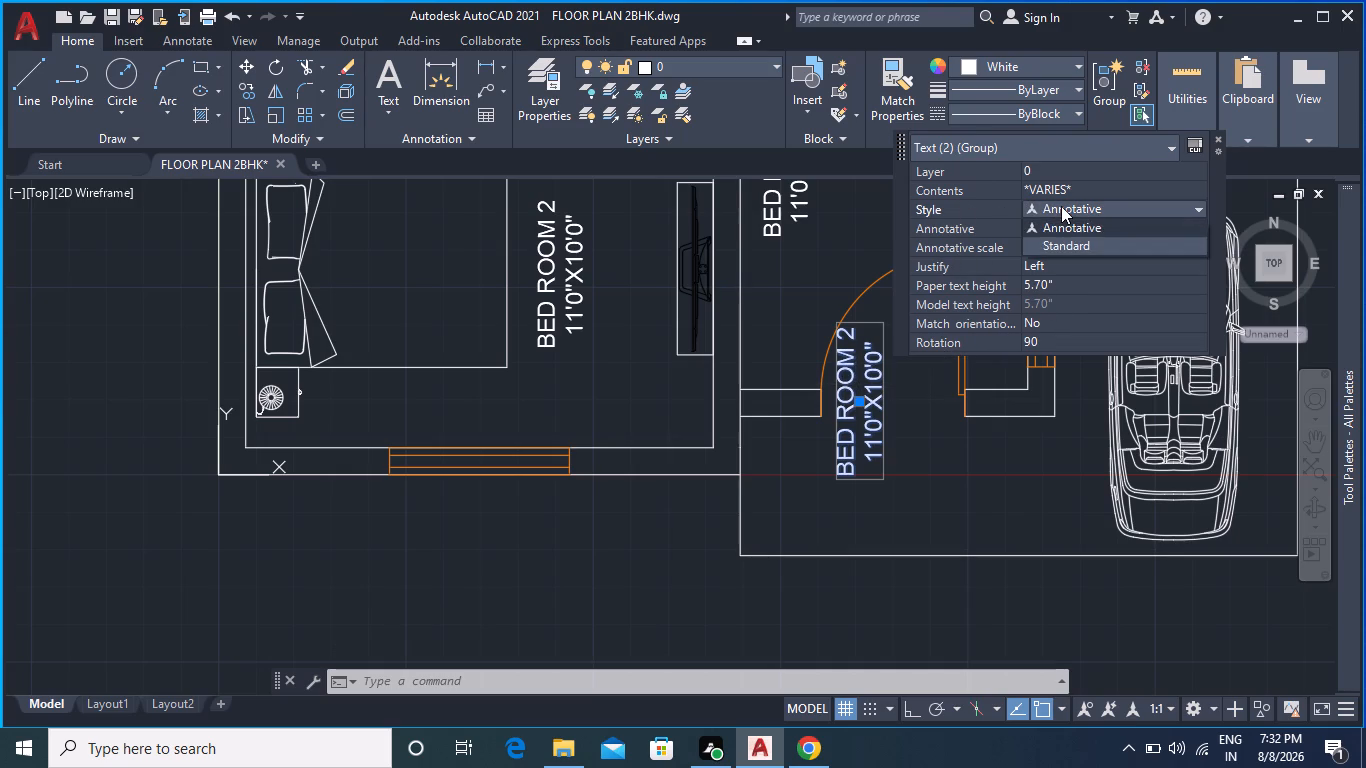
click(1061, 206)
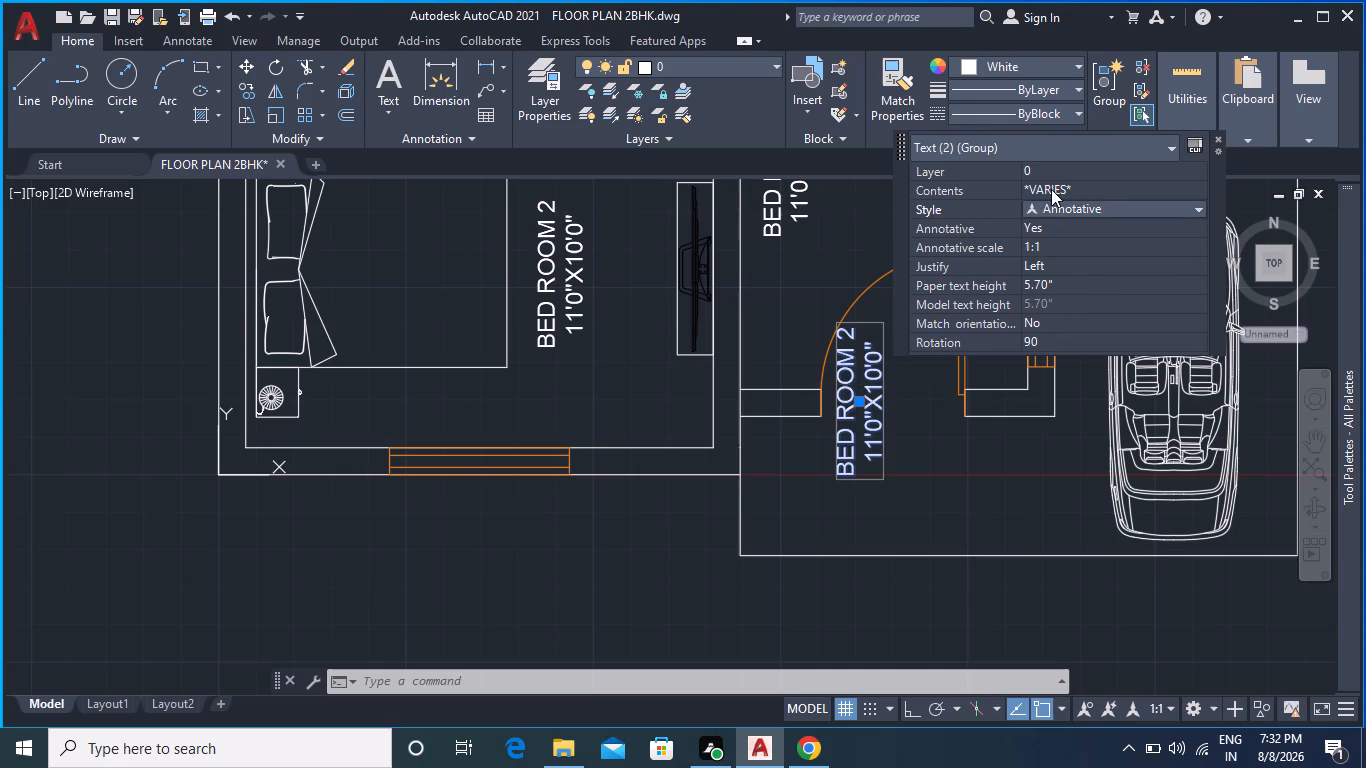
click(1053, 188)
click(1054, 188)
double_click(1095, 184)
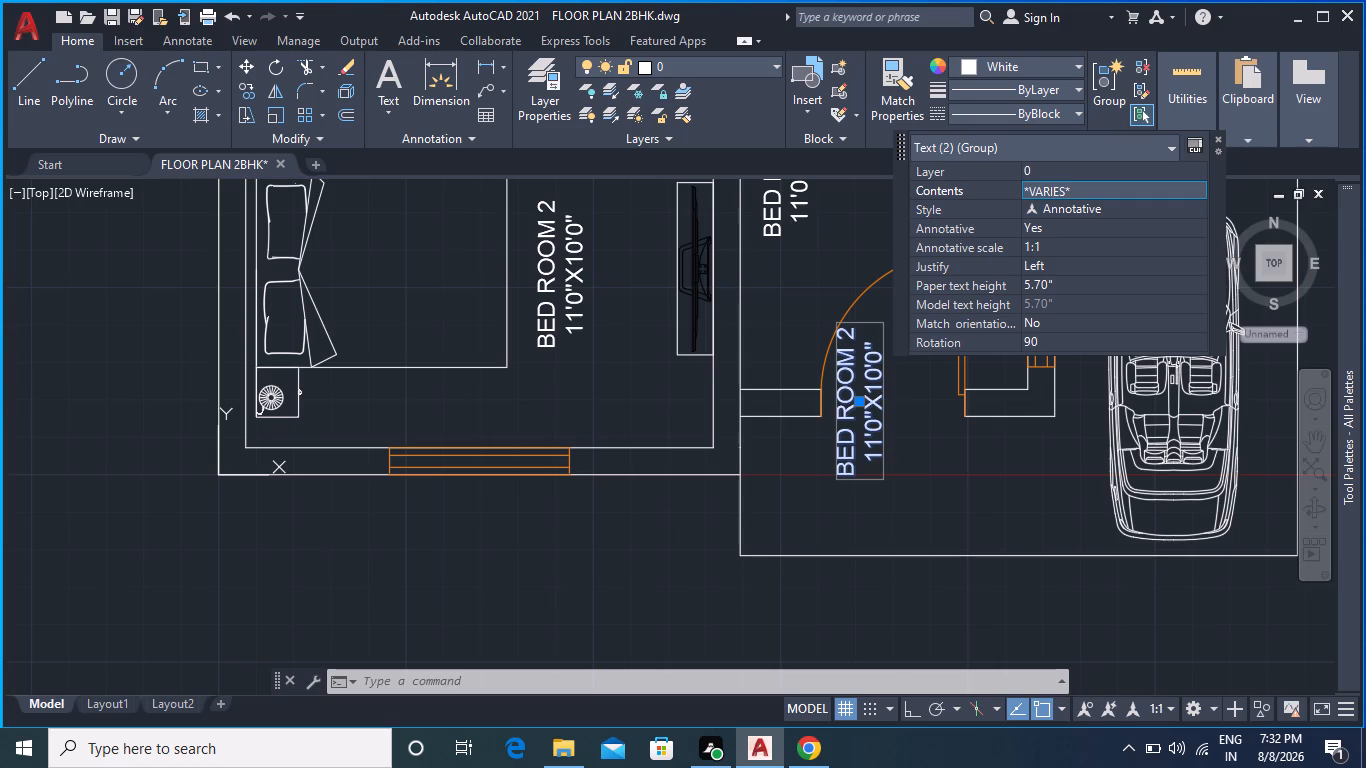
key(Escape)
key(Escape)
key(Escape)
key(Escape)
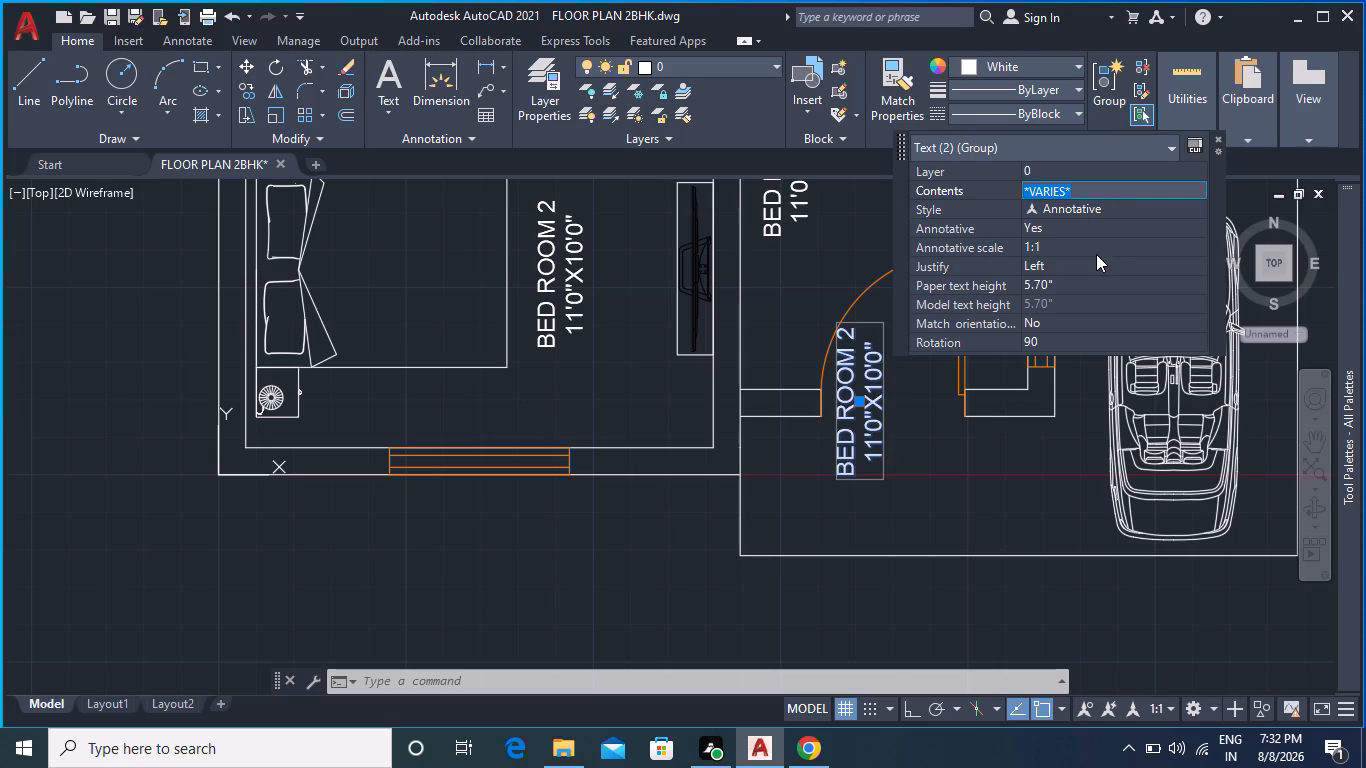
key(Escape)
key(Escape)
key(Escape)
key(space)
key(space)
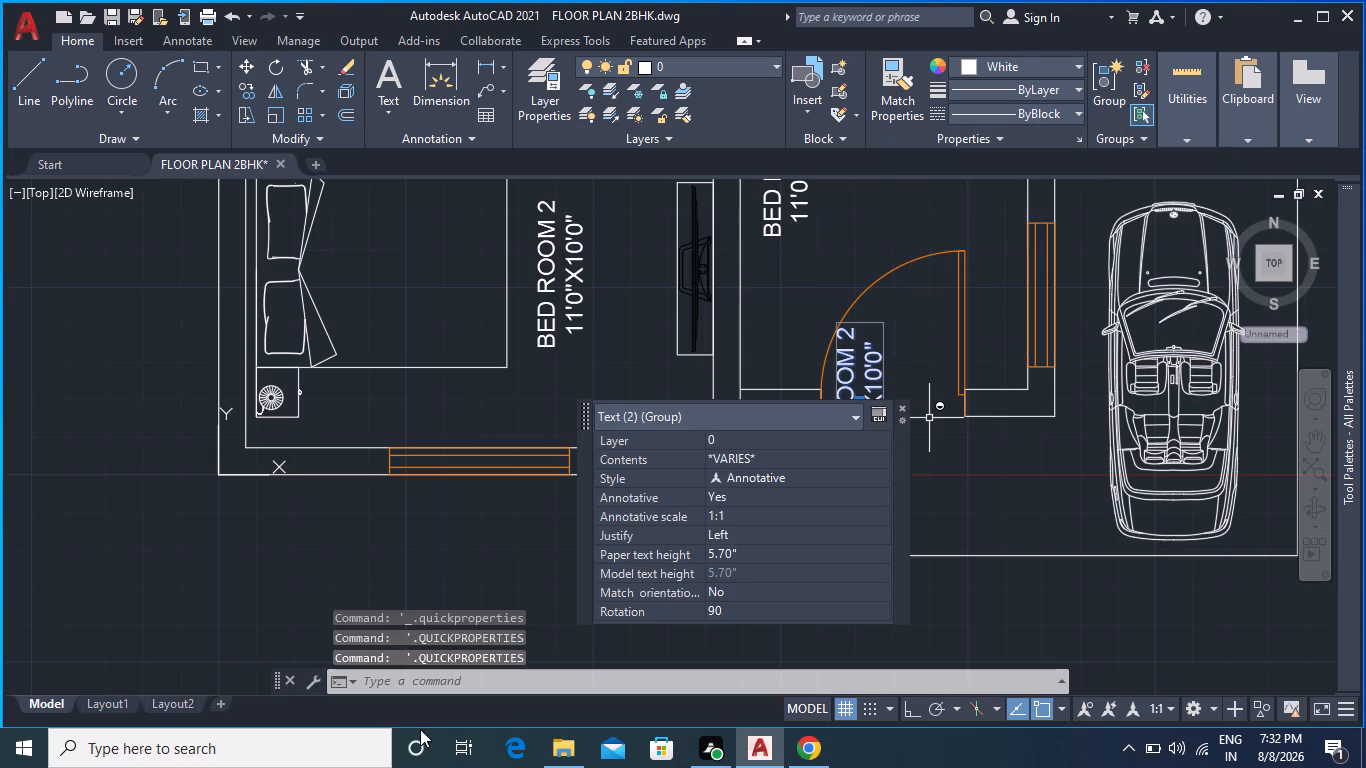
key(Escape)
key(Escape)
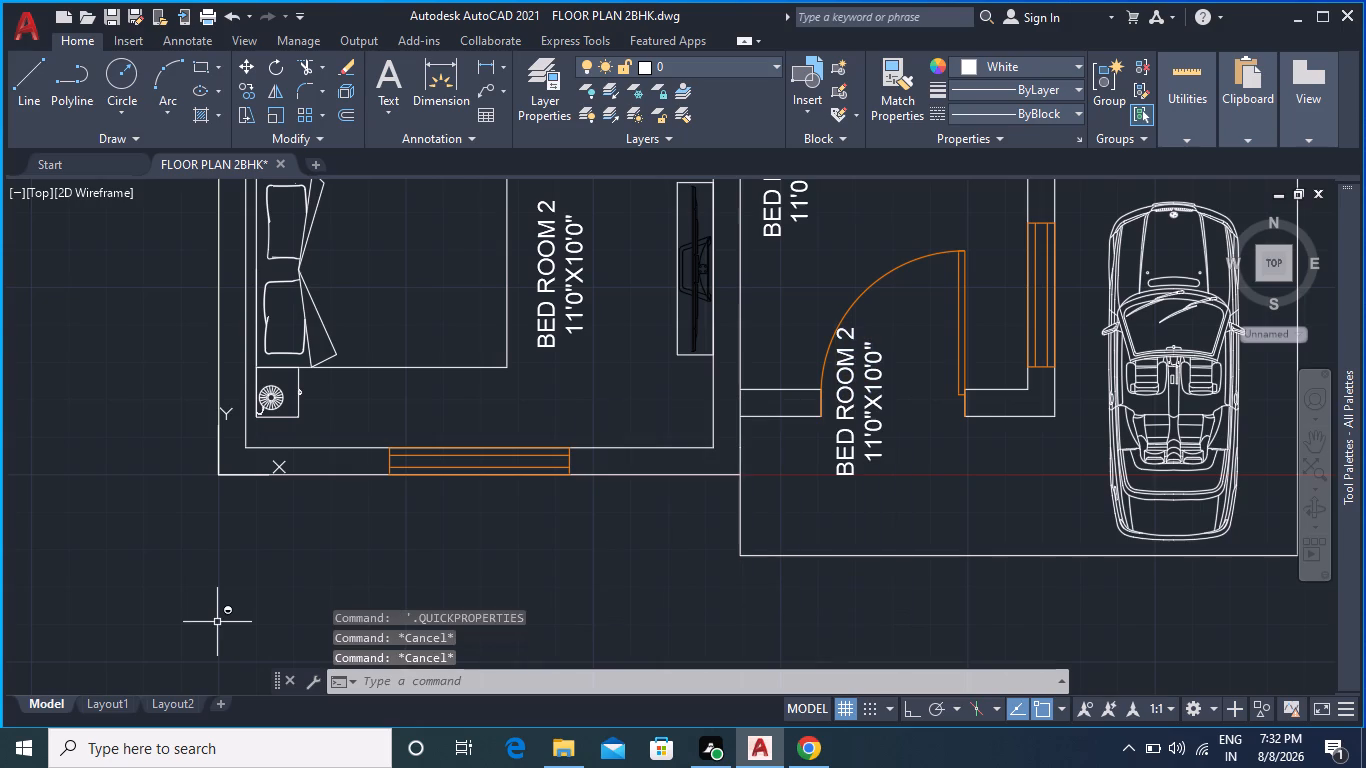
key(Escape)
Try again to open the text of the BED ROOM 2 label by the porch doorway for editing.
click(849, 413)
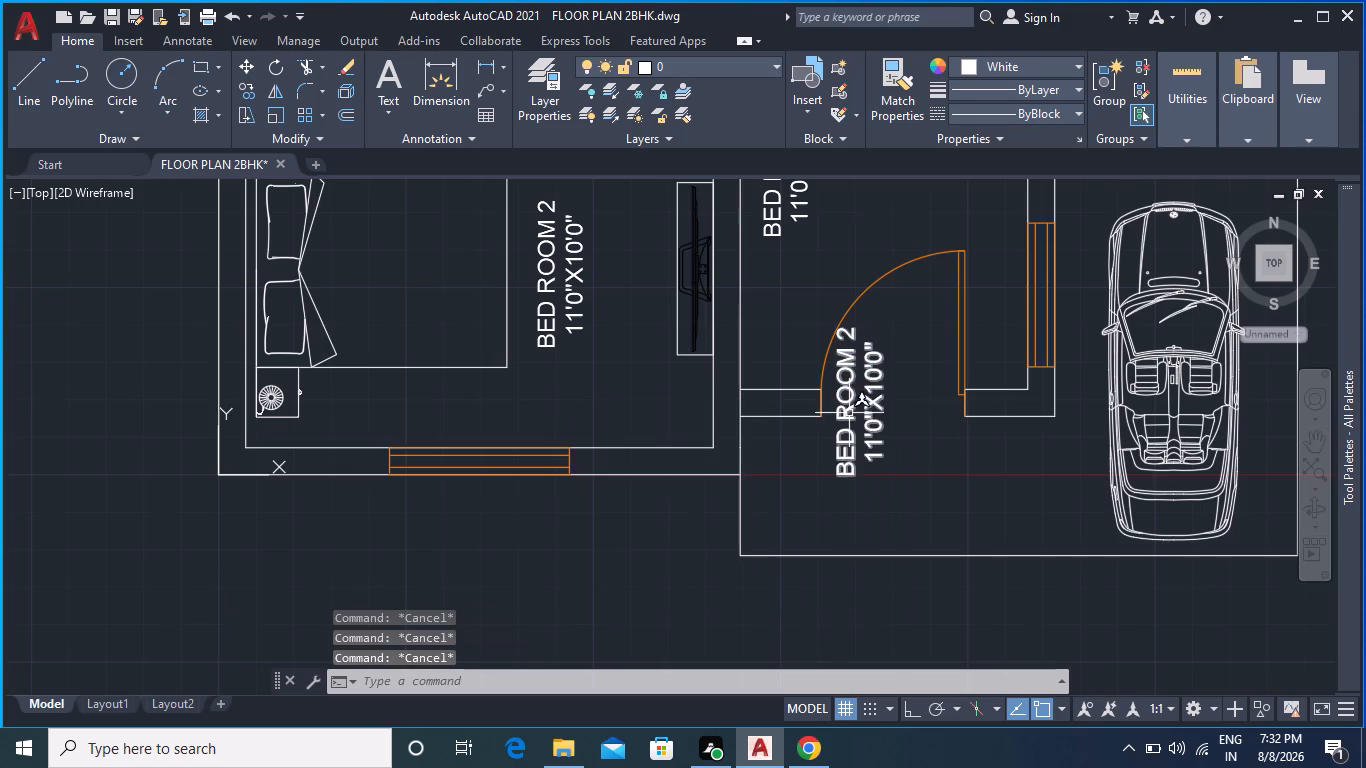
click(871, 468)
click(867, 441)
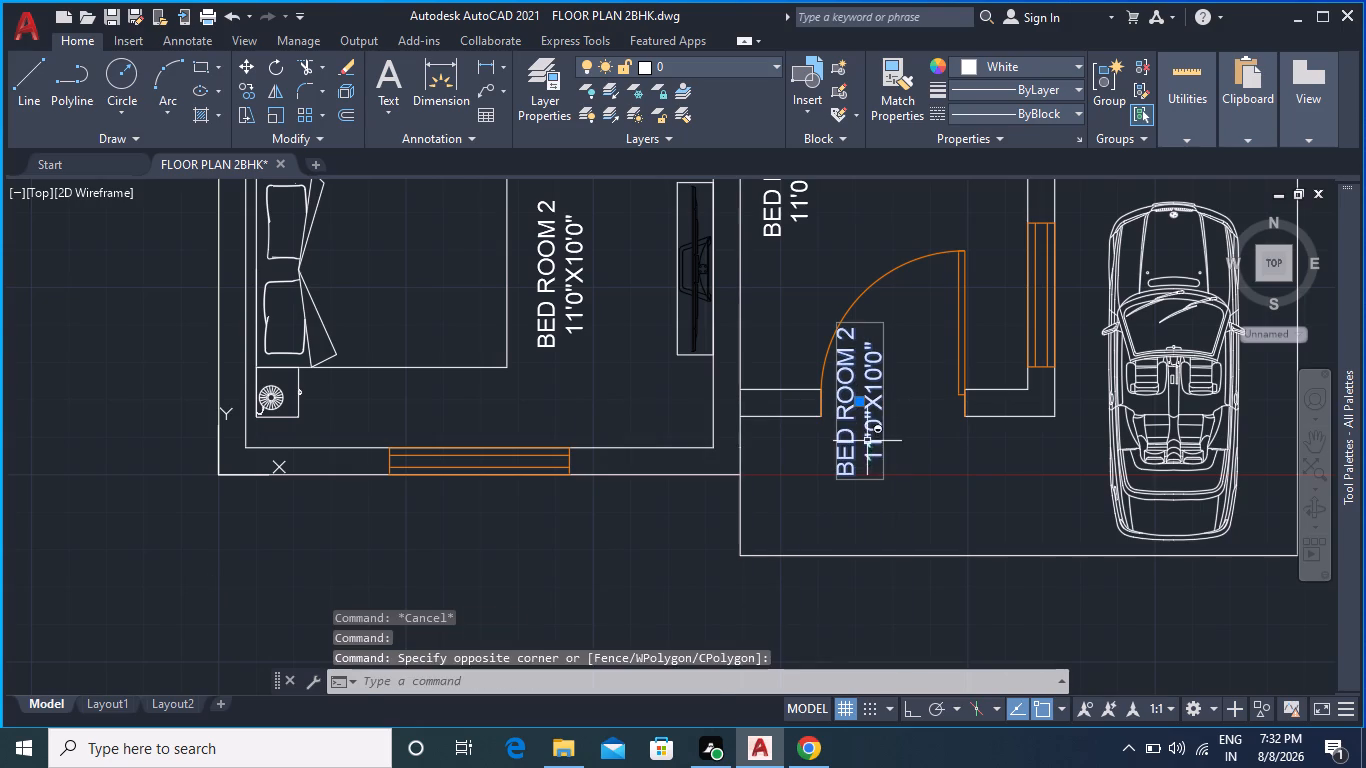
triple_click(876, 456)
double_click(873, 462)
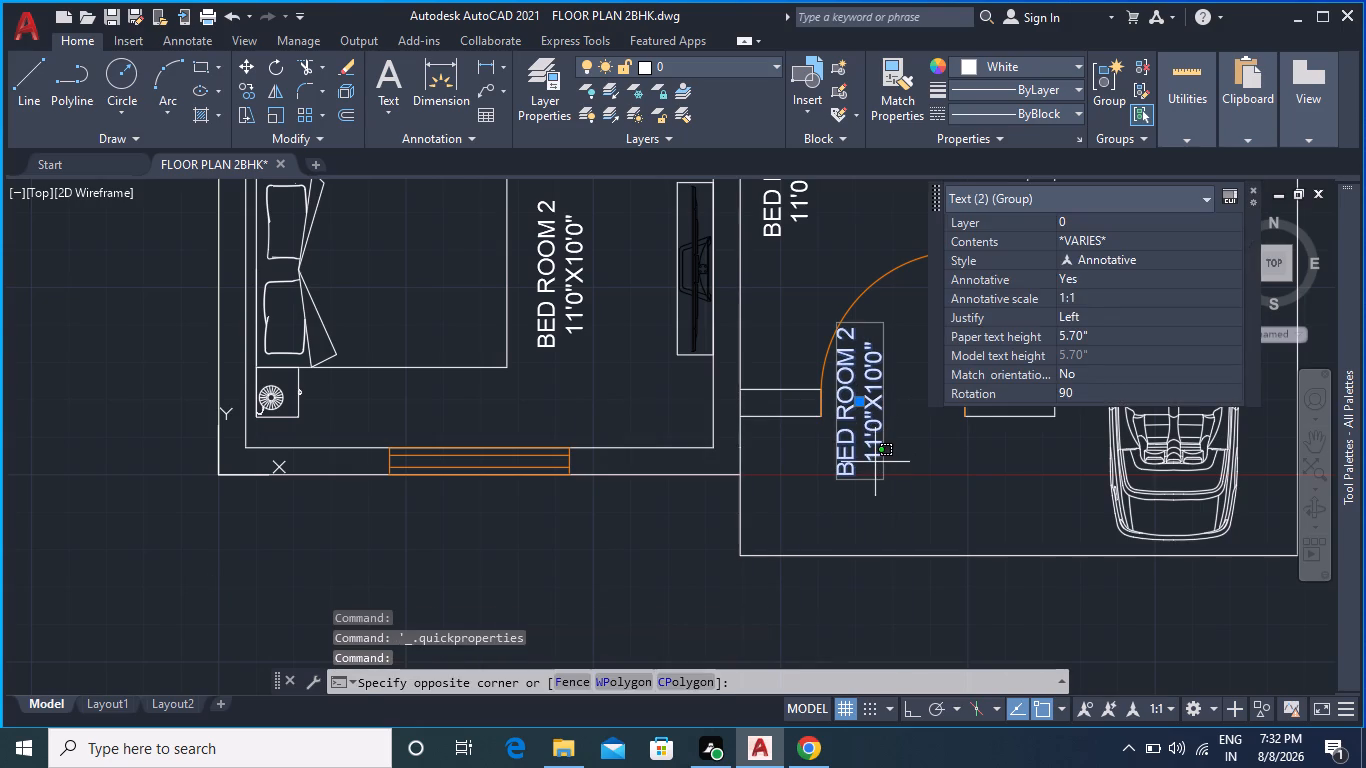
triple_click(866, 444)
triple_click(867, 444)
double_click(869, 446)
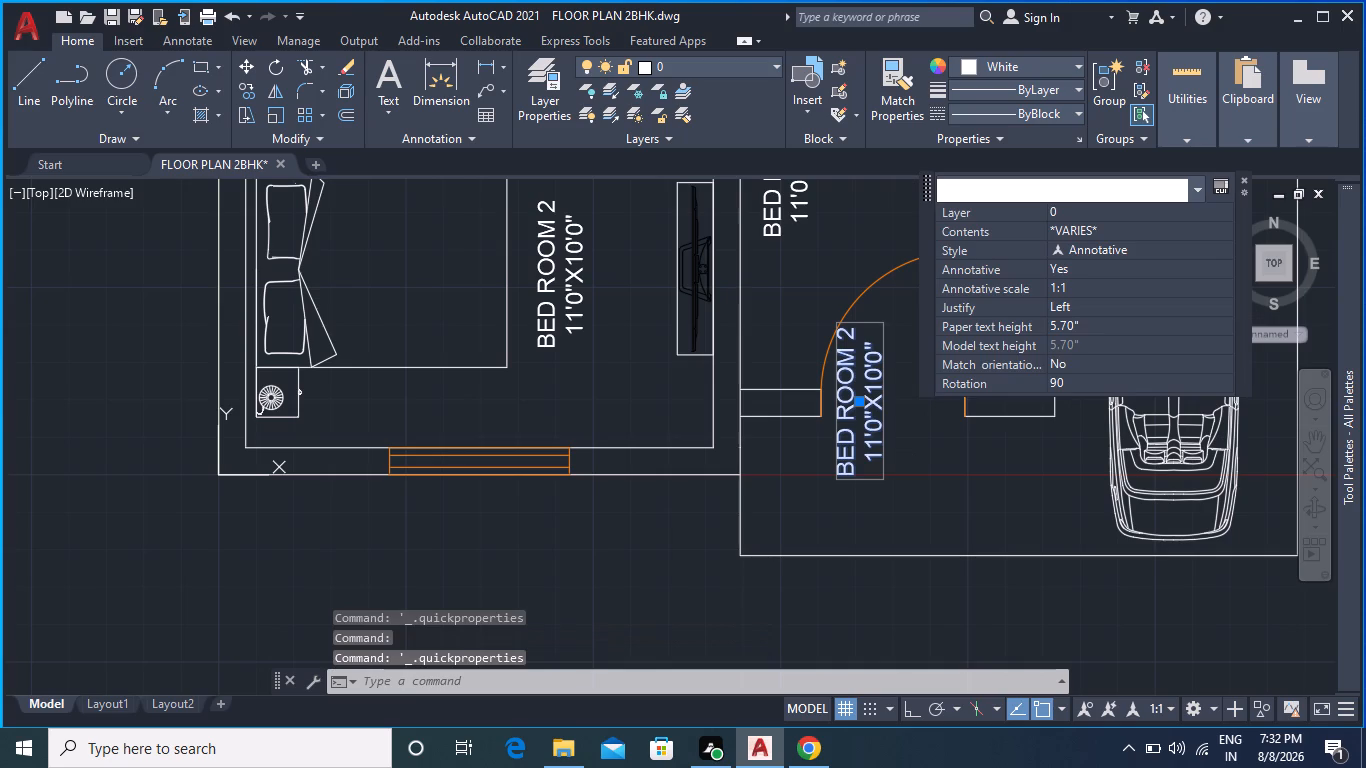
Select the grouped BED ROOM 2 label by the porch doorway and bring up the commands available for it.
scroll(870, 446, down, 1)
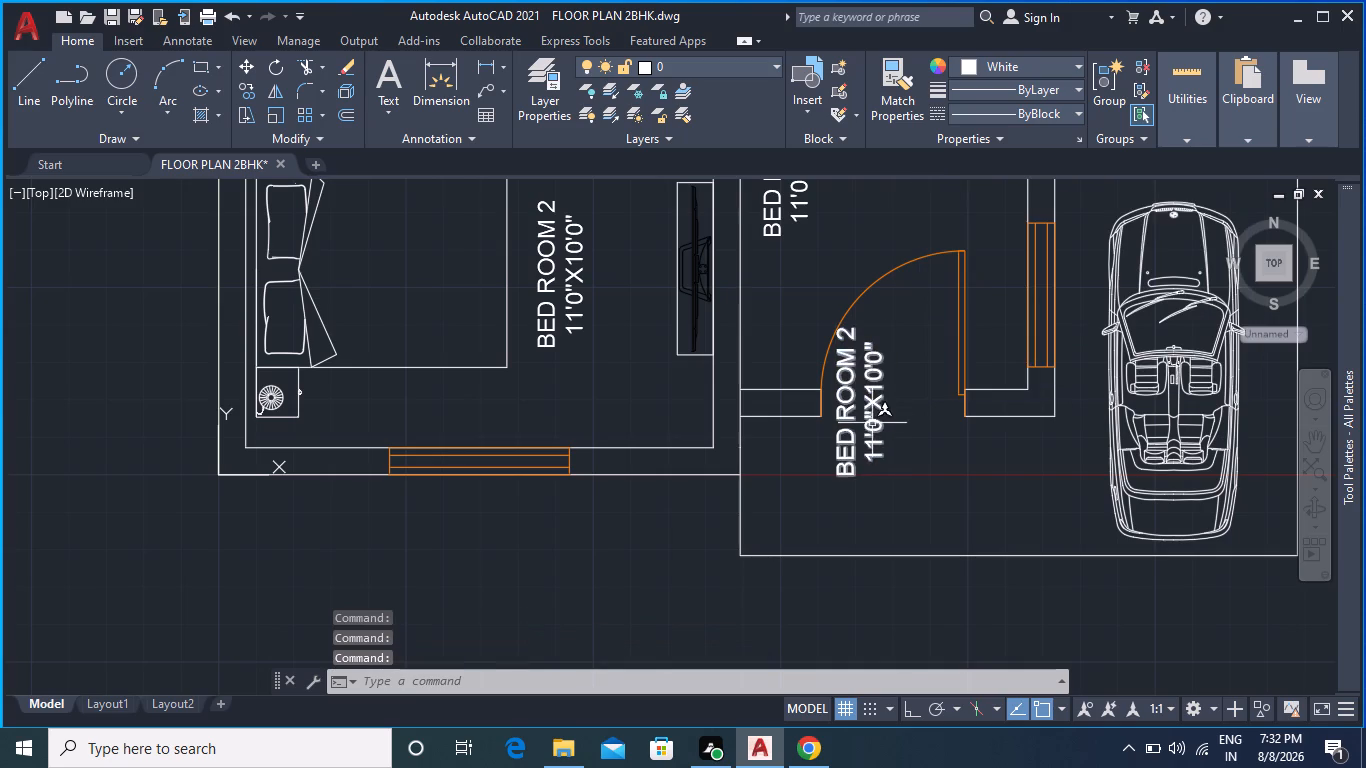
click(871, 430)
right_click(875, 431)
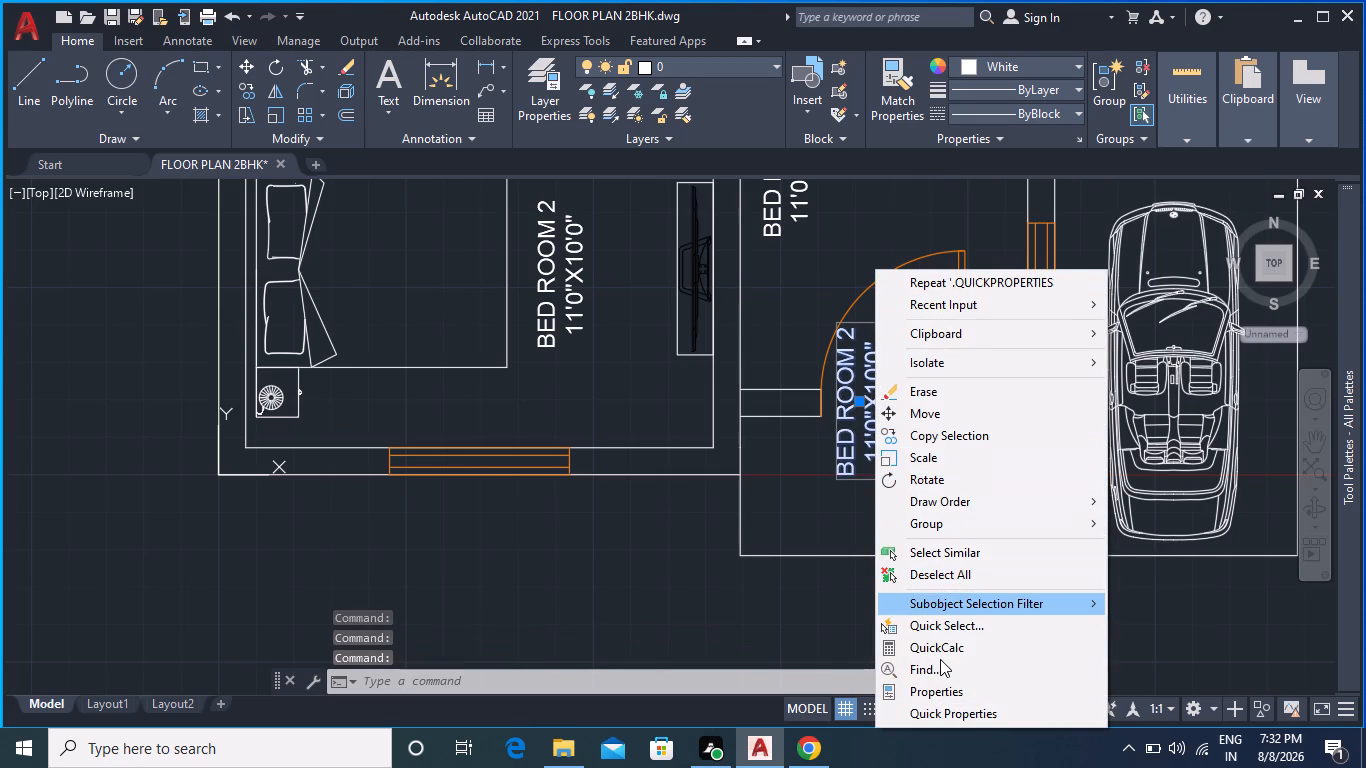
scroll(953, 561, down, 1)
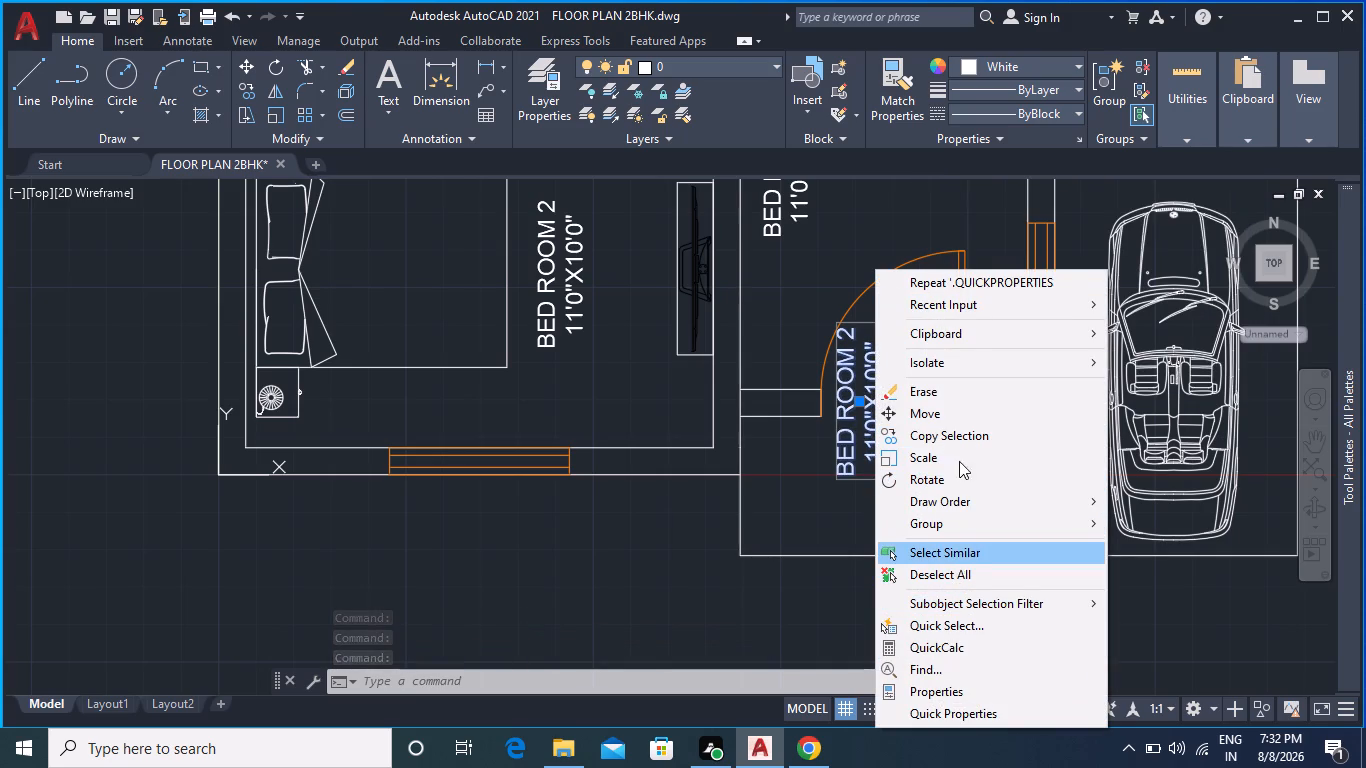
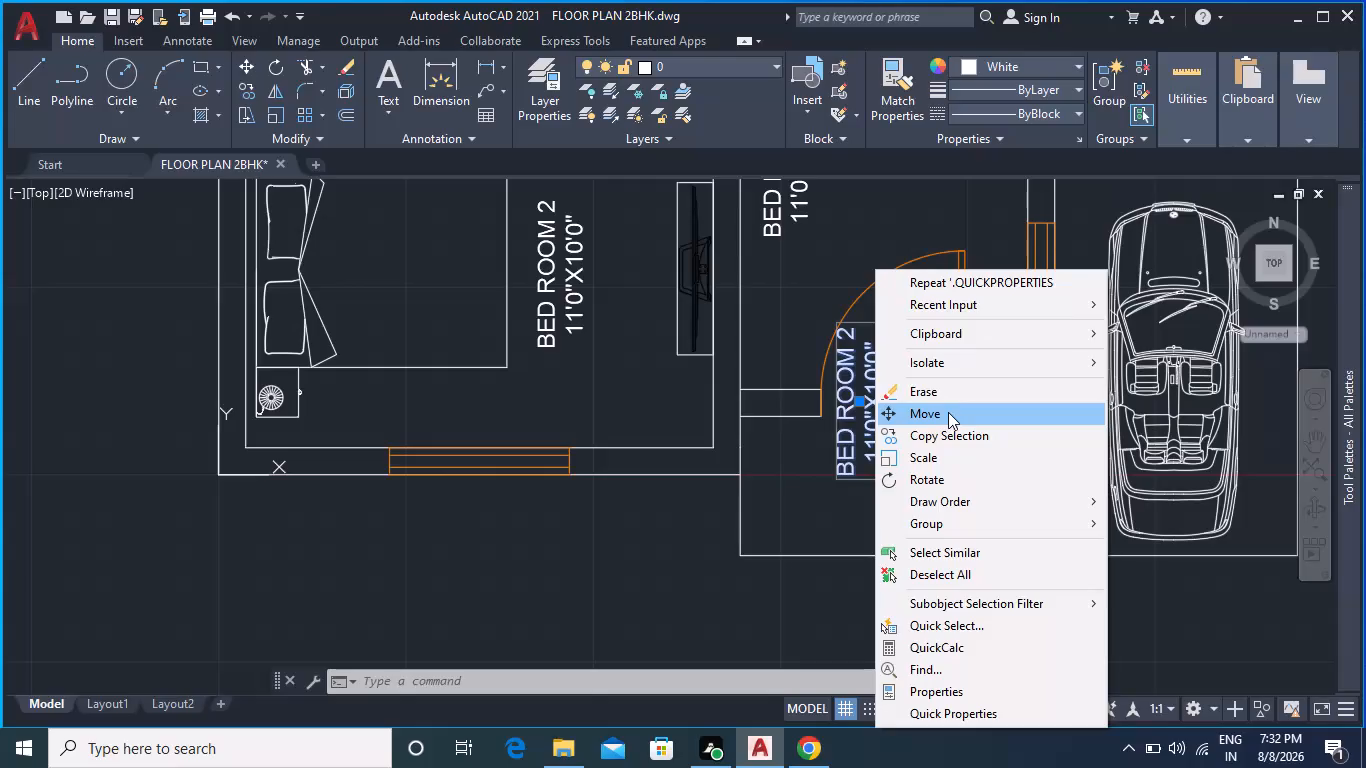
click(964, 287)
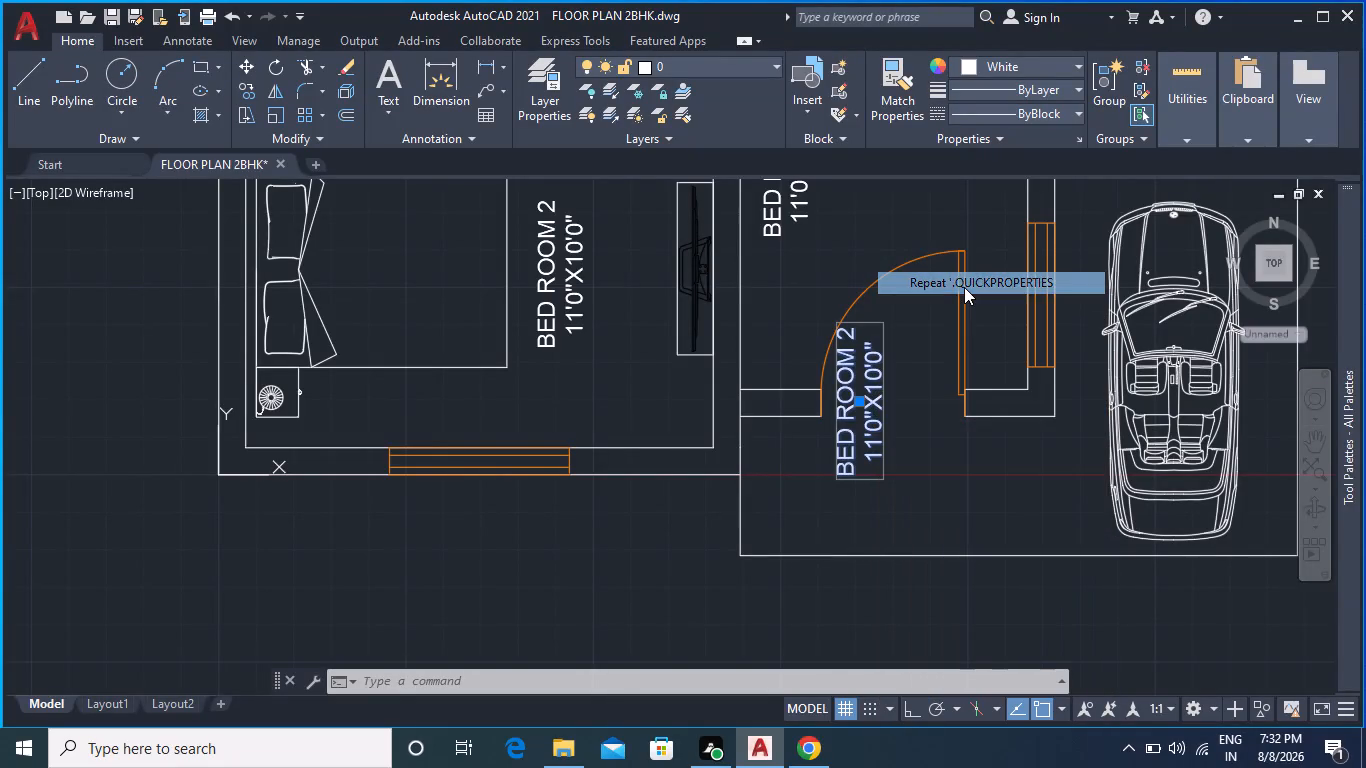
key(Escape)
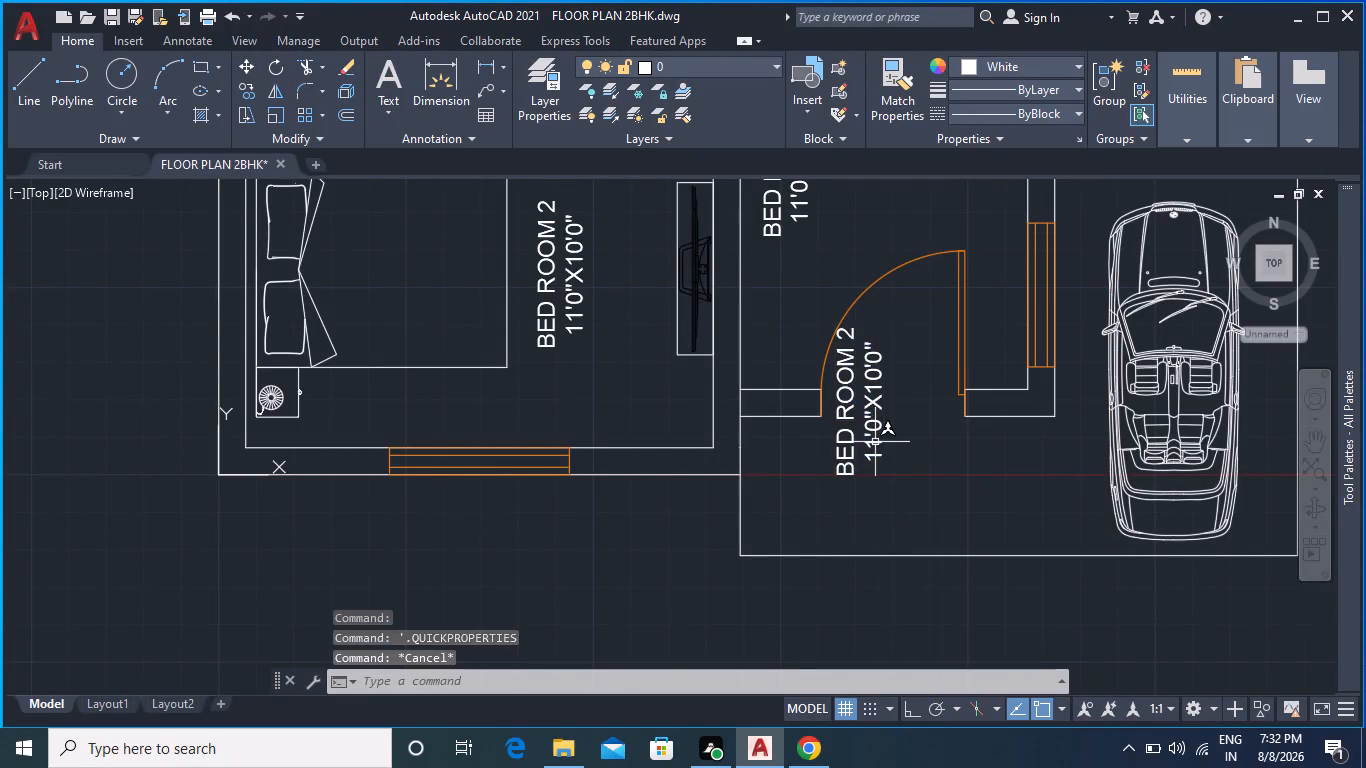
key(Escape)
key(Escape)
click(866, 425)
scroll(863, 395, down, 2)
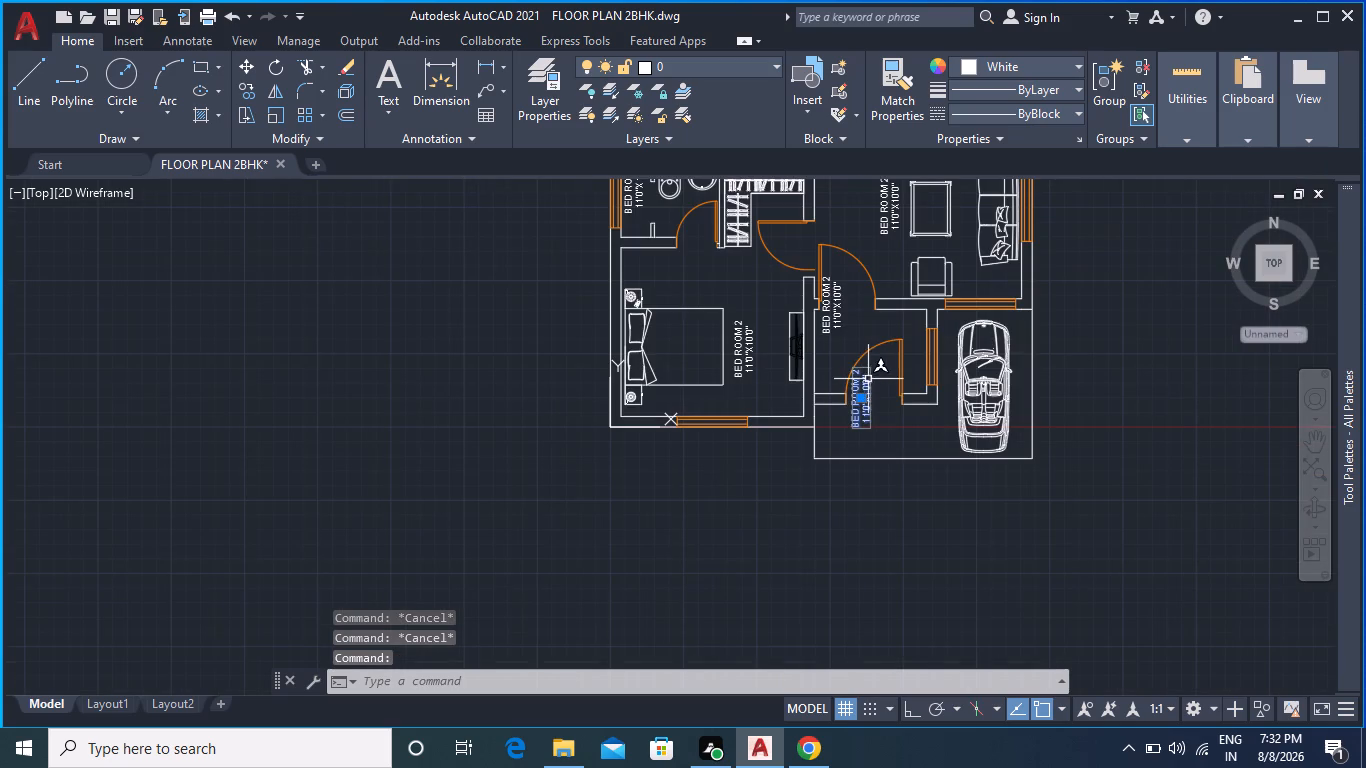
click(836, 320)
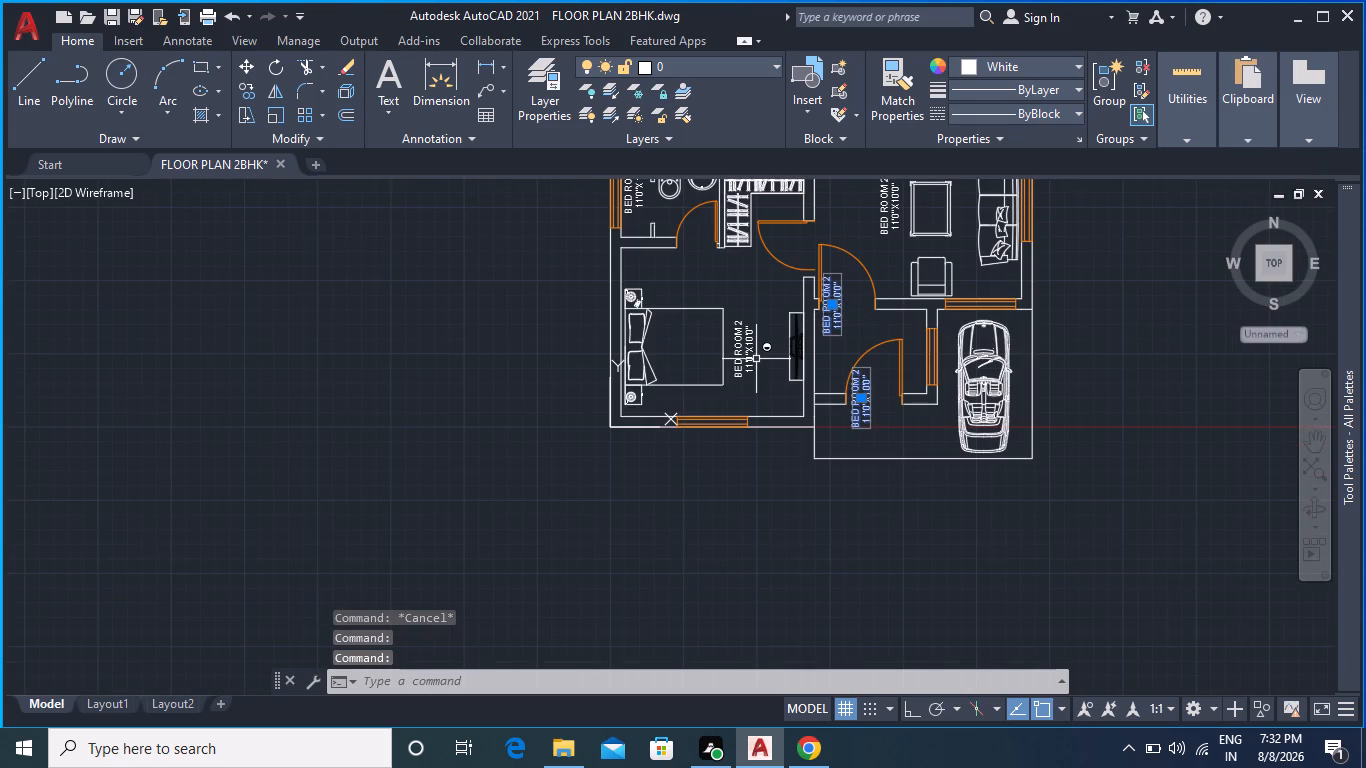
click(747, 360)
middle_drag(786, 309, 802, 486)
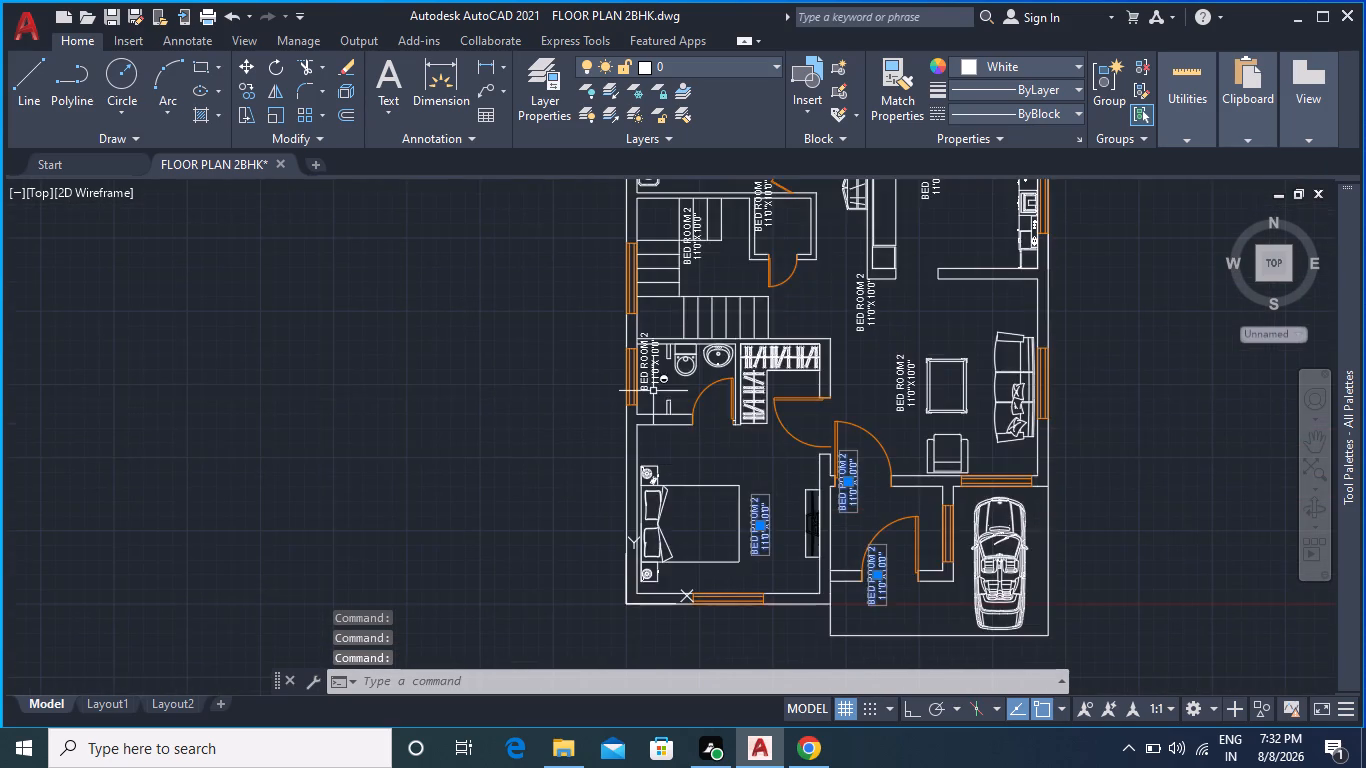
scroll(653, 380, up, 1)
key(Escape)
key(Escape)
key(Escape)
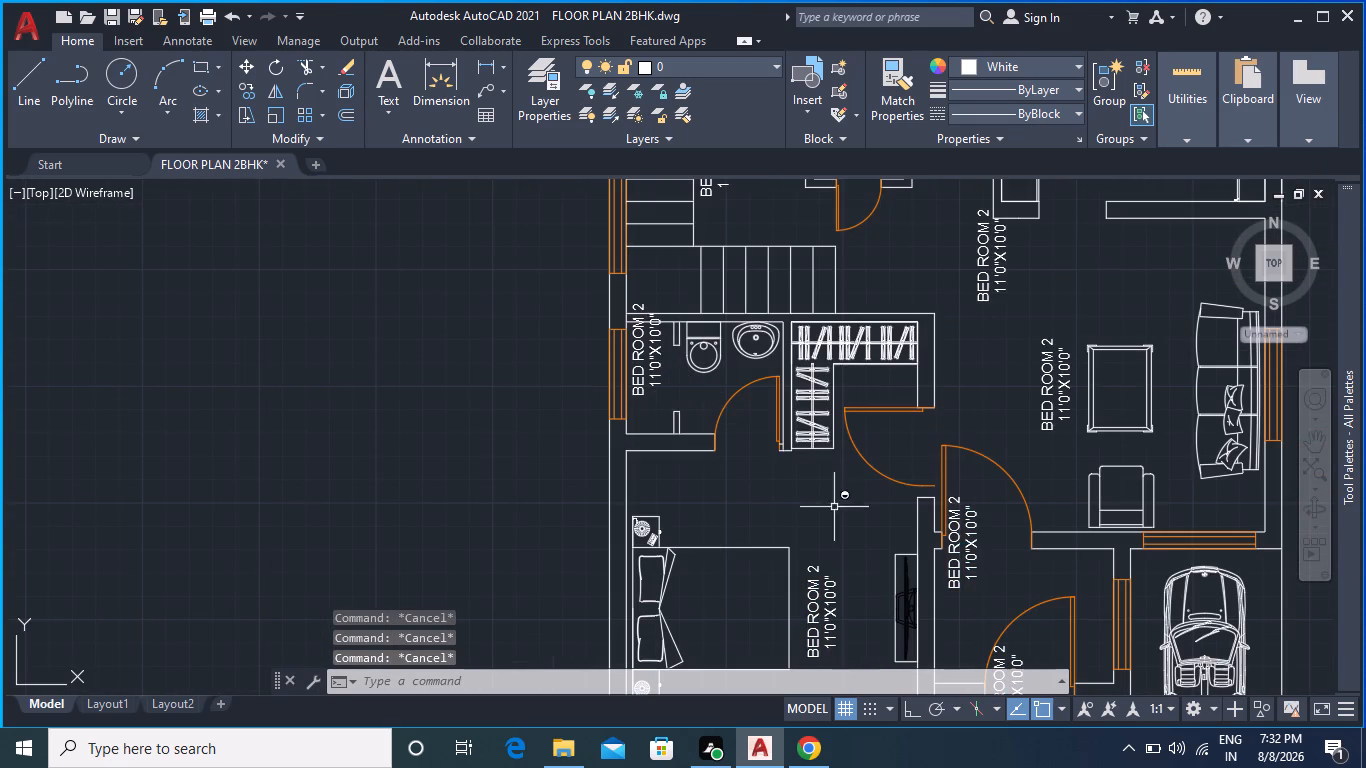
Rotate the BED ROOM 2 label in the entrance lobby by 270° about its lower corner so it reads horizontally.
middle_drag(858, 512, 746, 356)
click(856, 411)
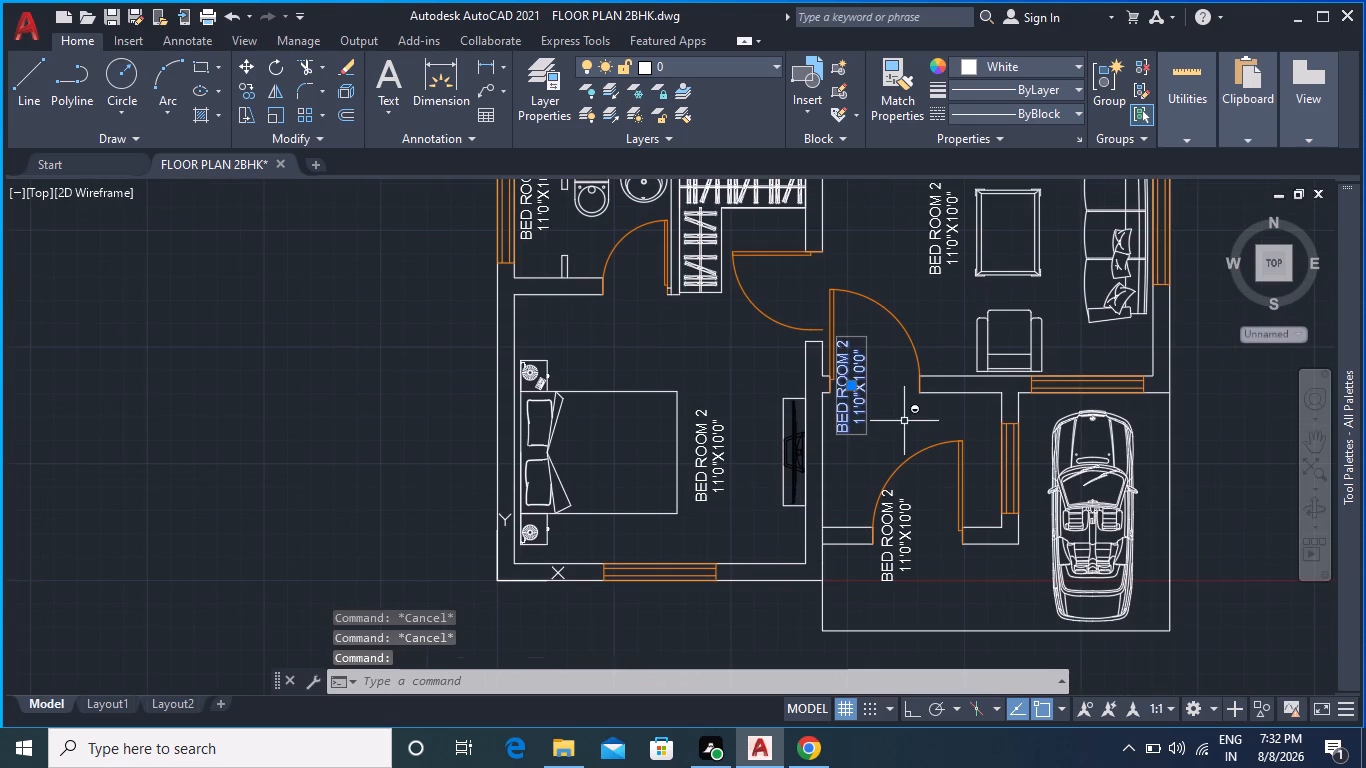
click(282, 68)
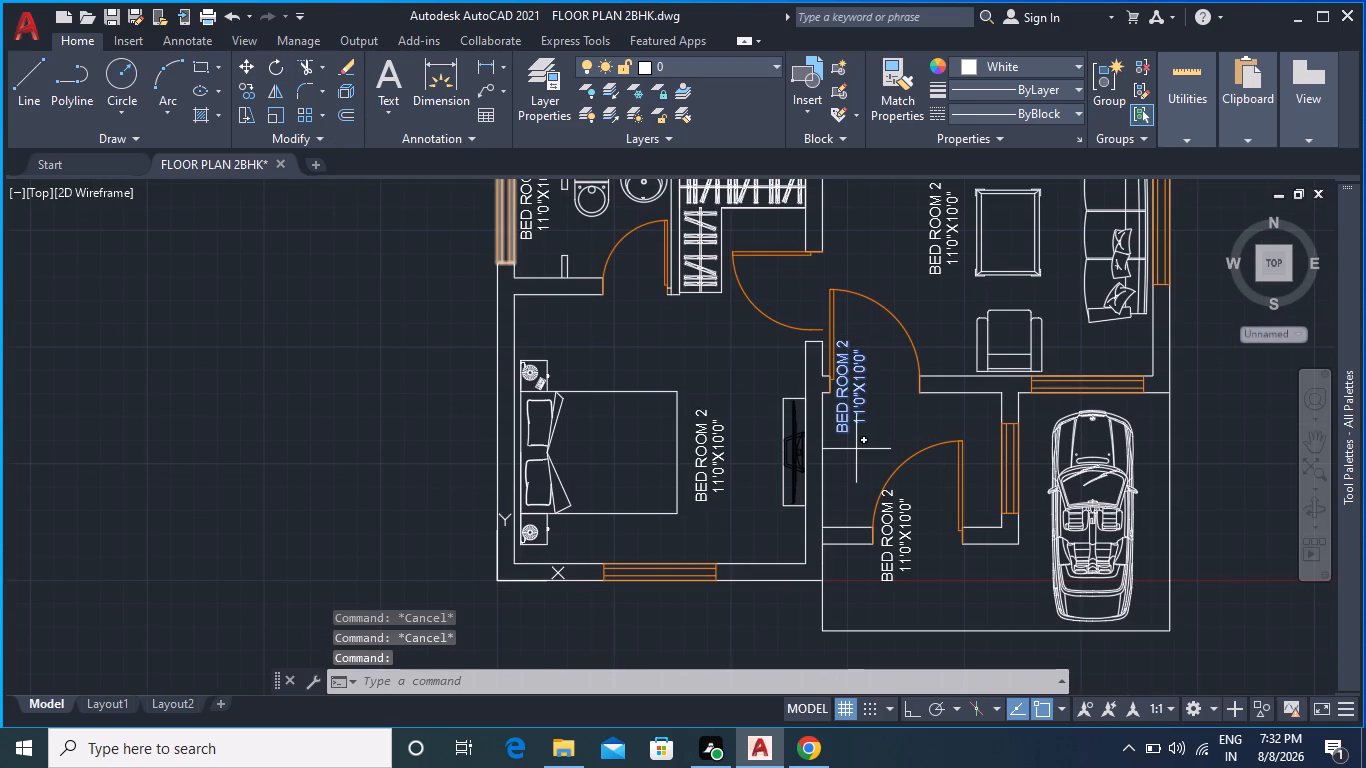
click(847, 431)
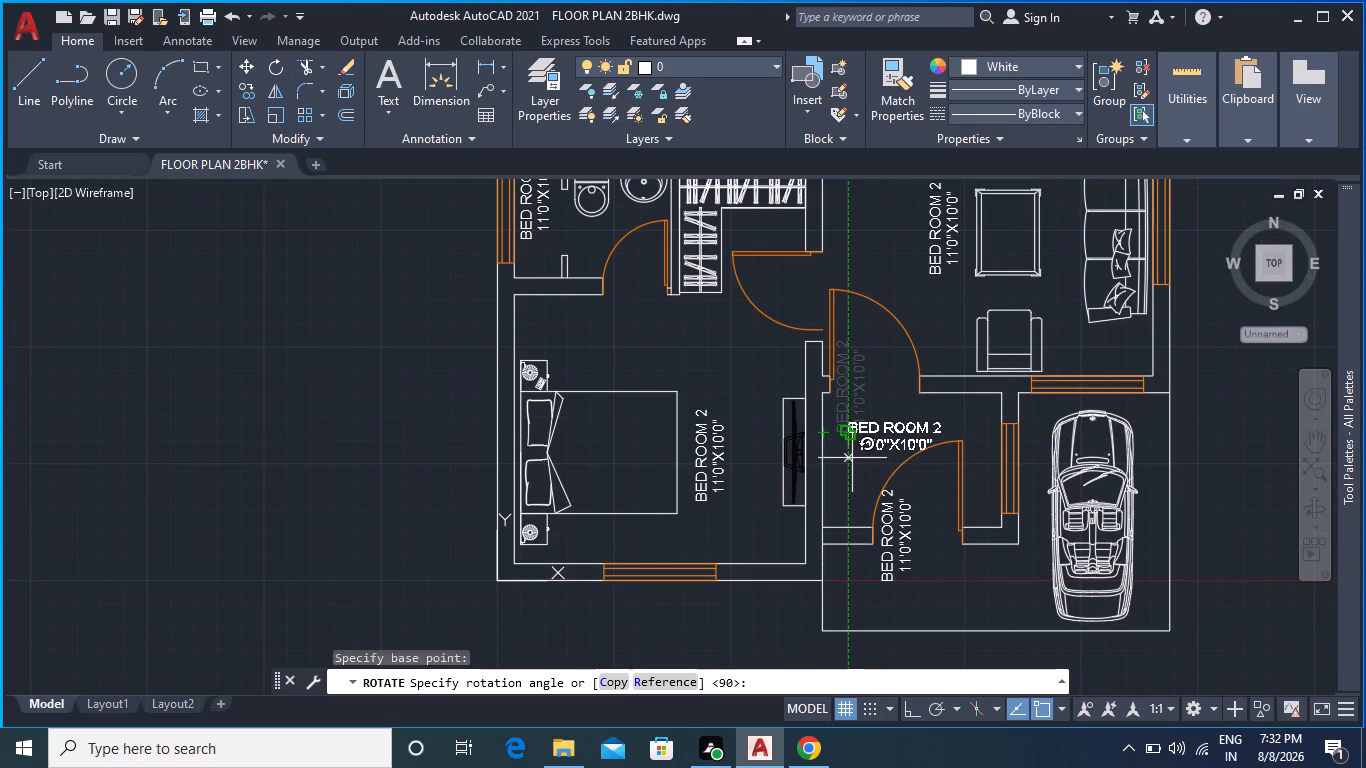
click(852, 458)
Rotate the BED ROOM 2 label by the porch doorway by 270° about its lower corner so it reads horizontally.
middle_drag(946, 489, 941, 536)
middle_drag(897, 573, 894, 594)
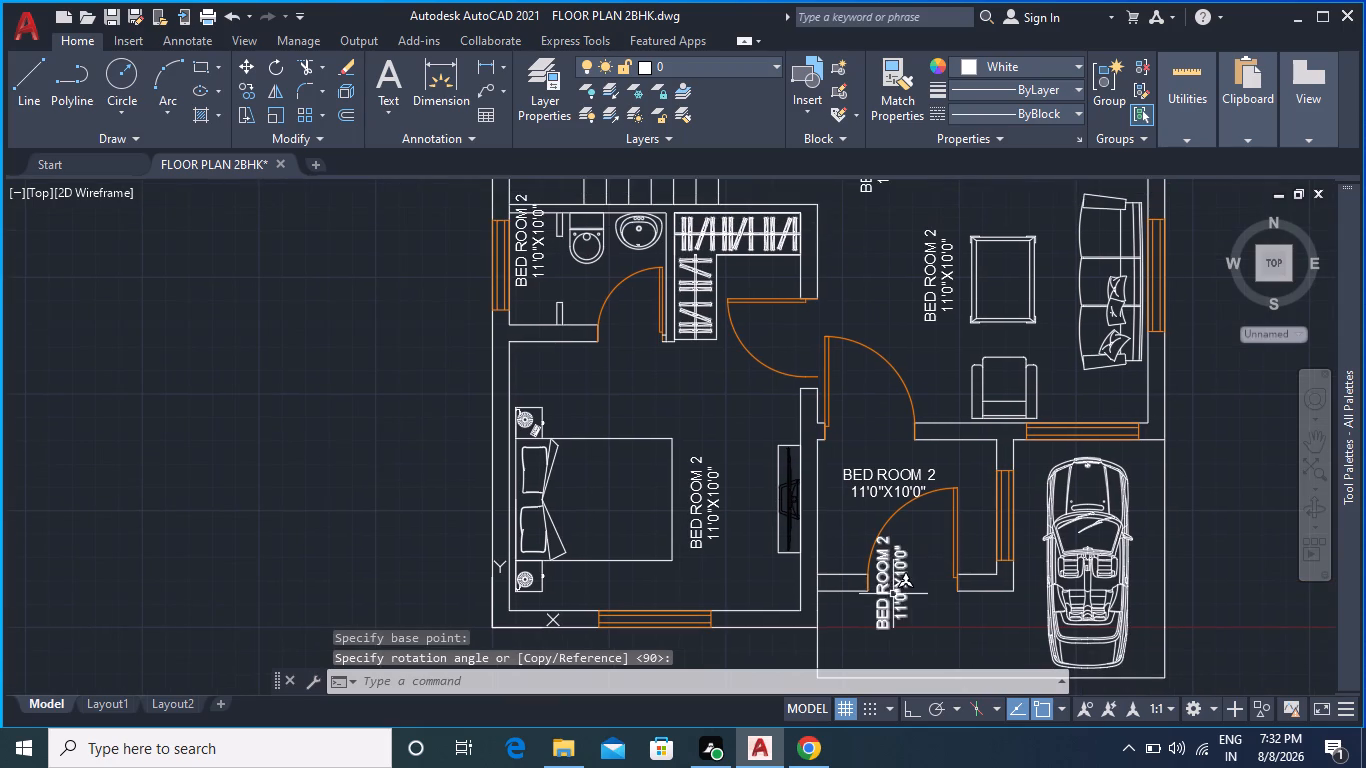
middle_drag(894, 594, 880, 365)
click(864, 409)
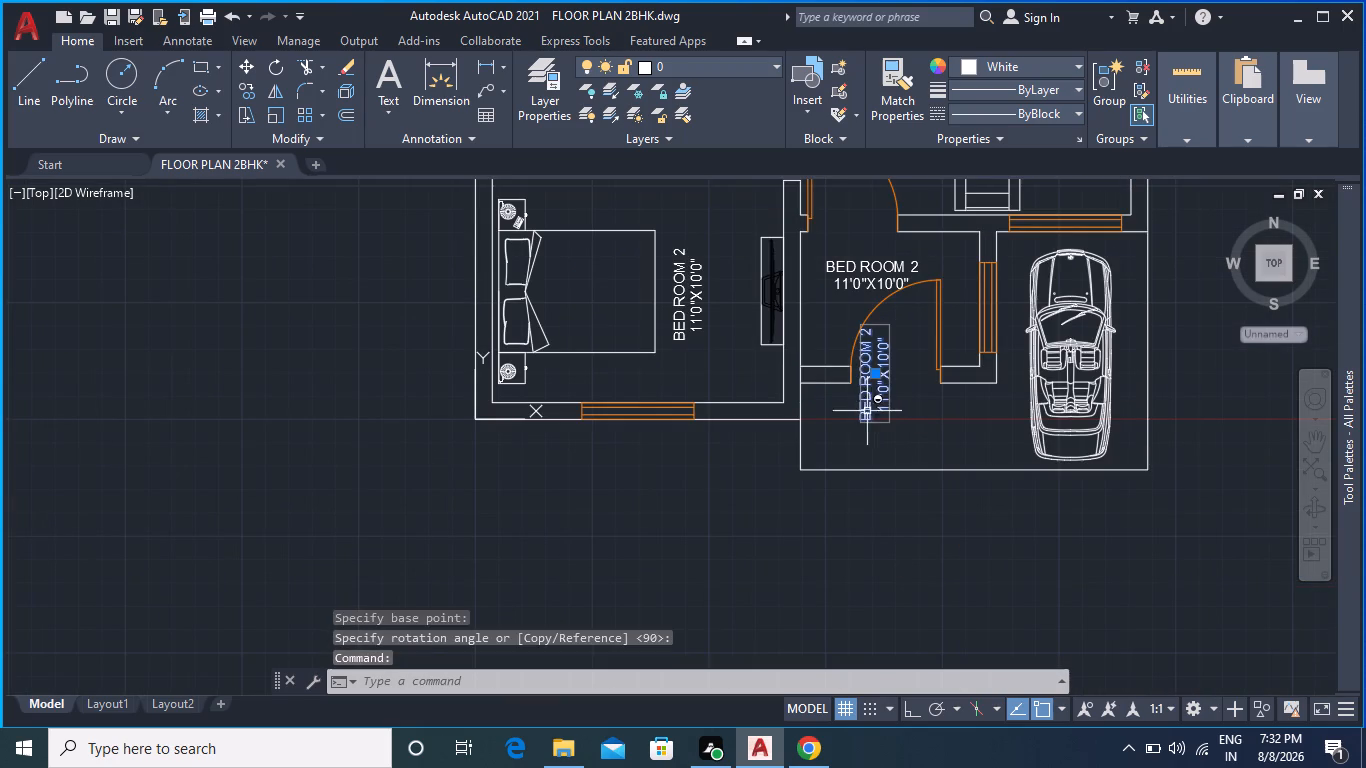
key(space)
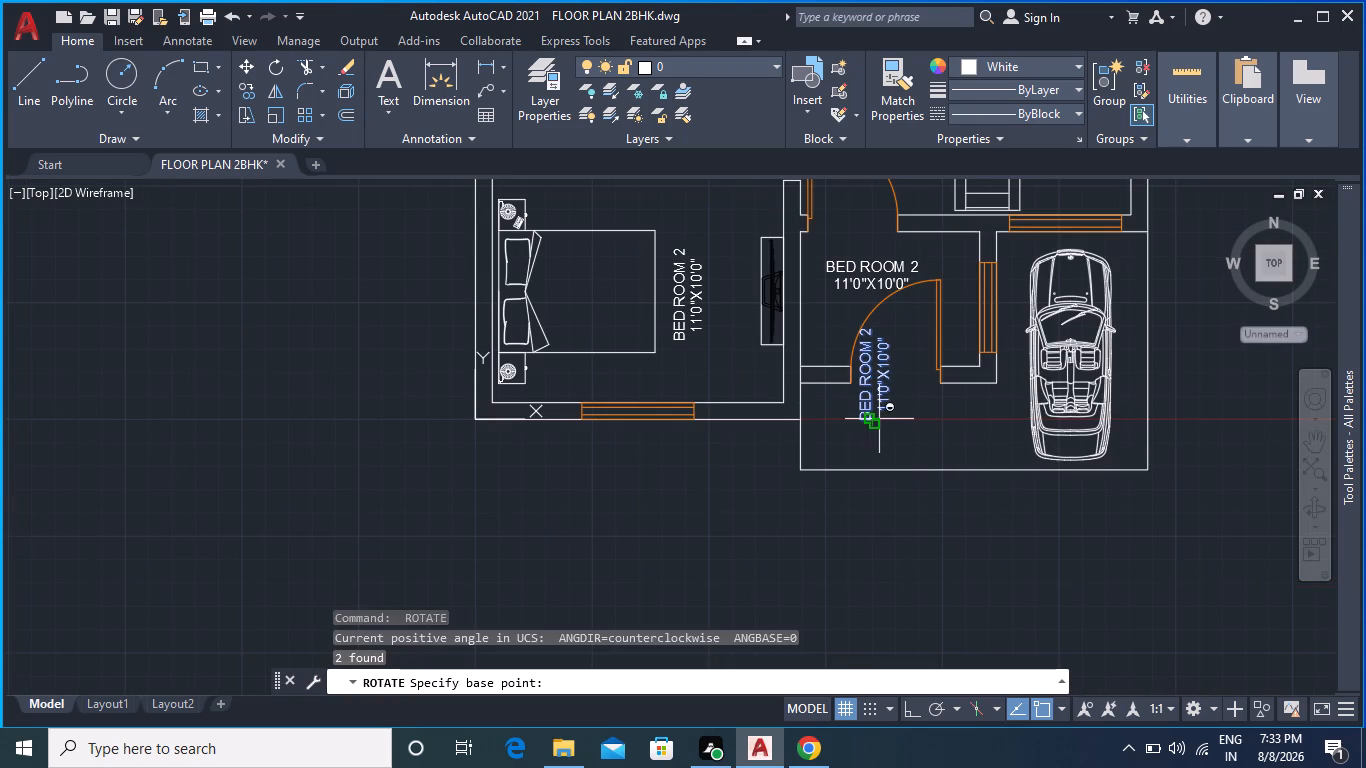
click(874, 418)
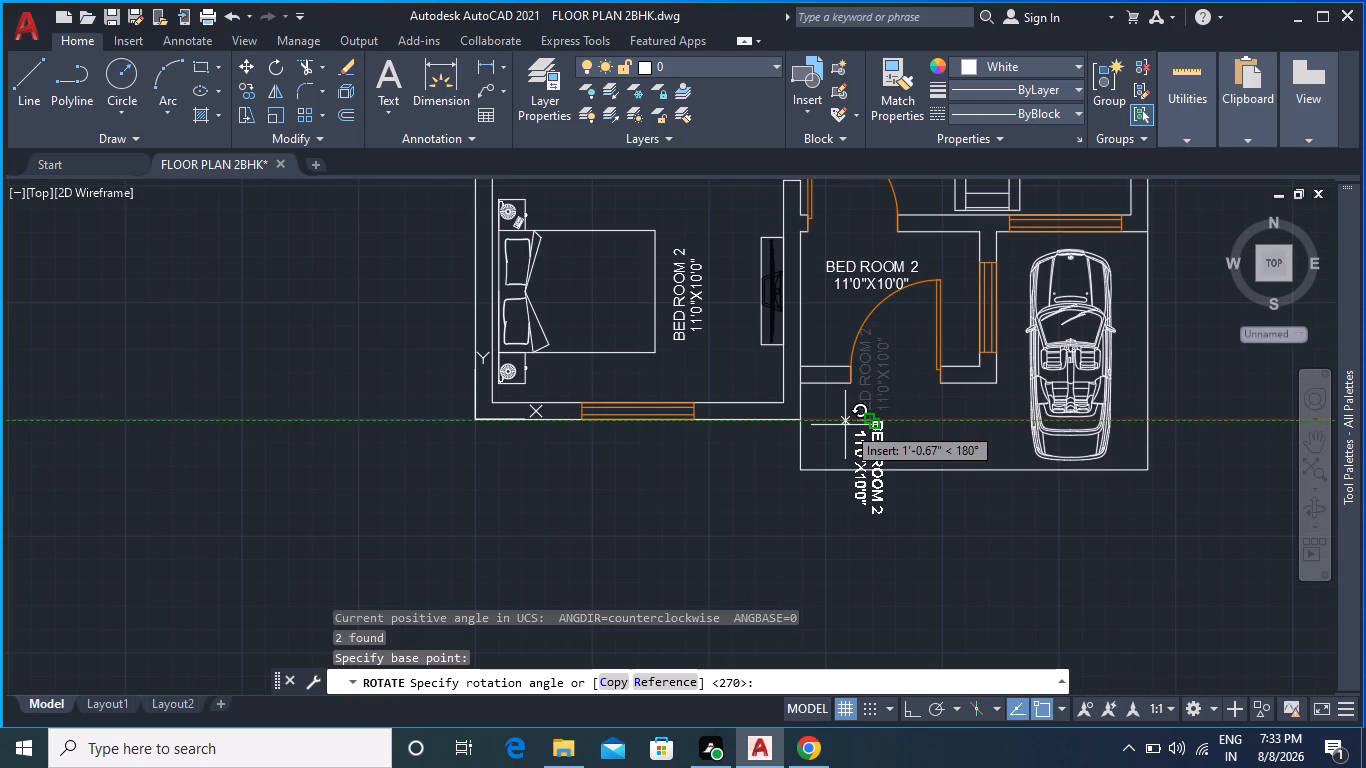
click(880, 451)
Turn on Snap and Ortho while rotating the BED ROOM 2 label between the kitchen and the sofa area by 270° to horizontal.
middle_drag(981, 415, 957, 491)
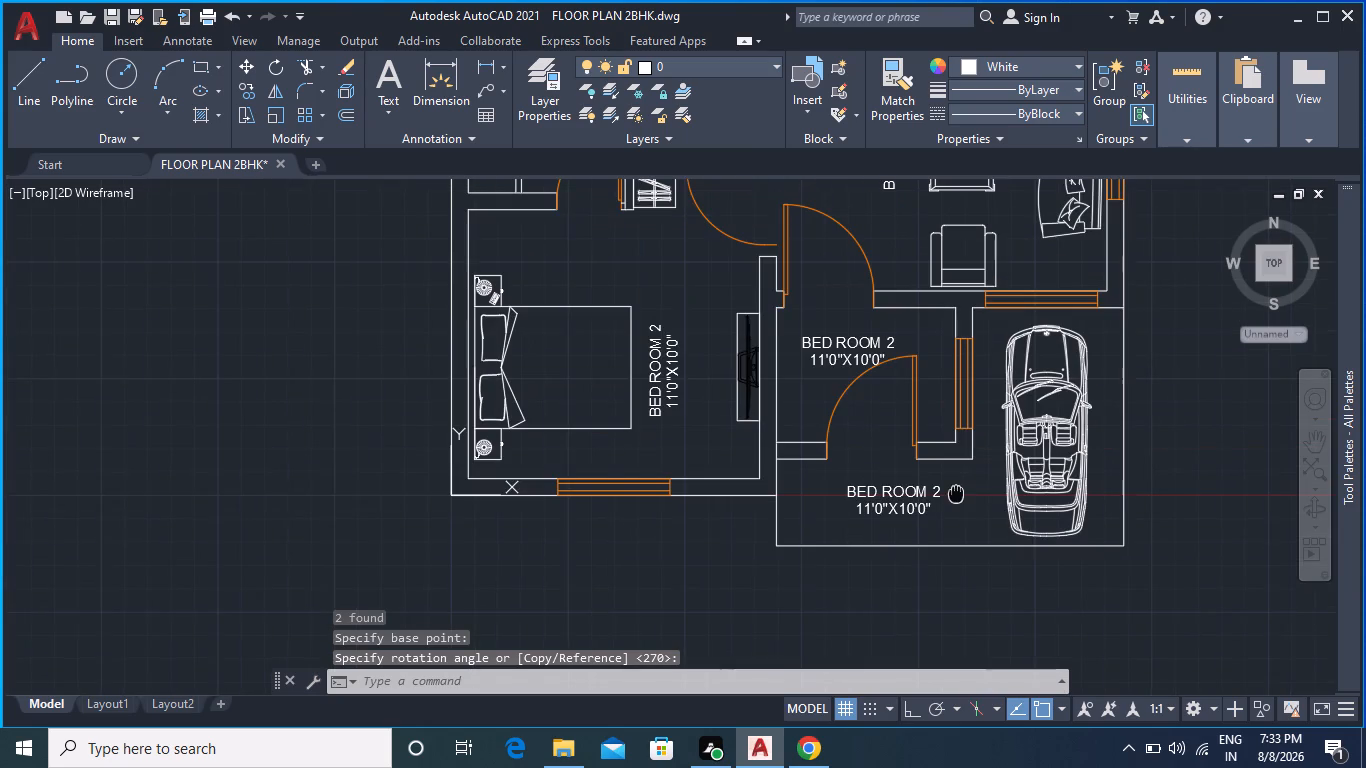
middle_drag(953, 357, 943, 501)
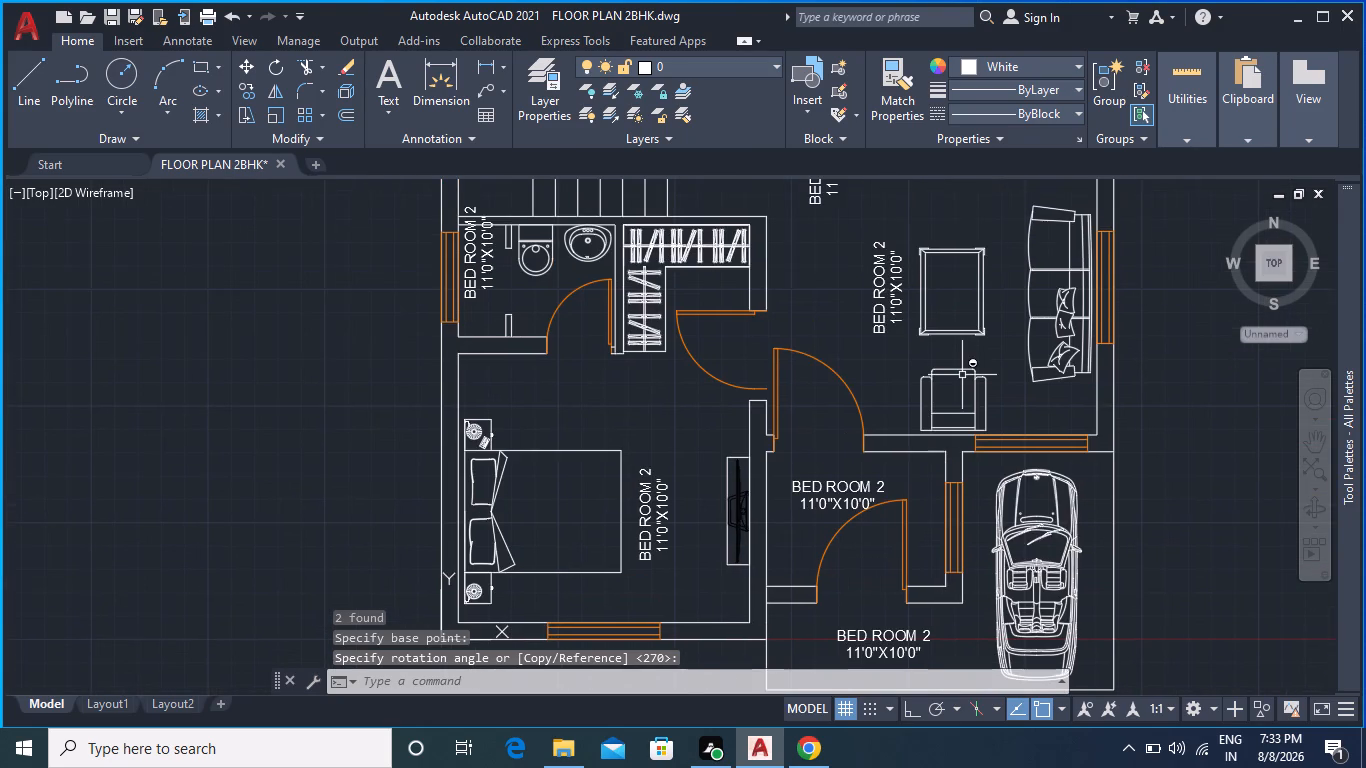
scroll(897, 314, up, 3)
scroll(898, 323, down, 2)
middle_drag(801, 261, 801, 262)
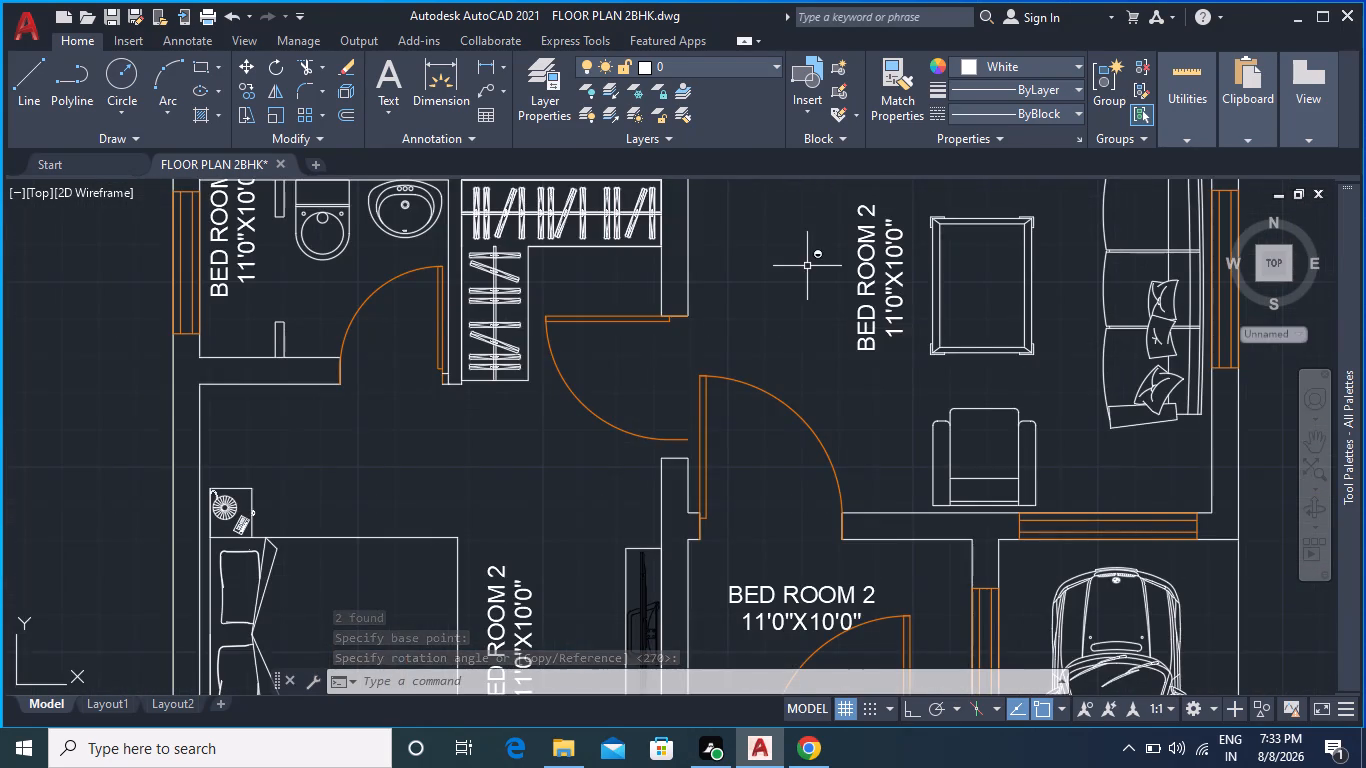
middle_drag(801, 262, 864, 519)
click(830, 382)
key(space)
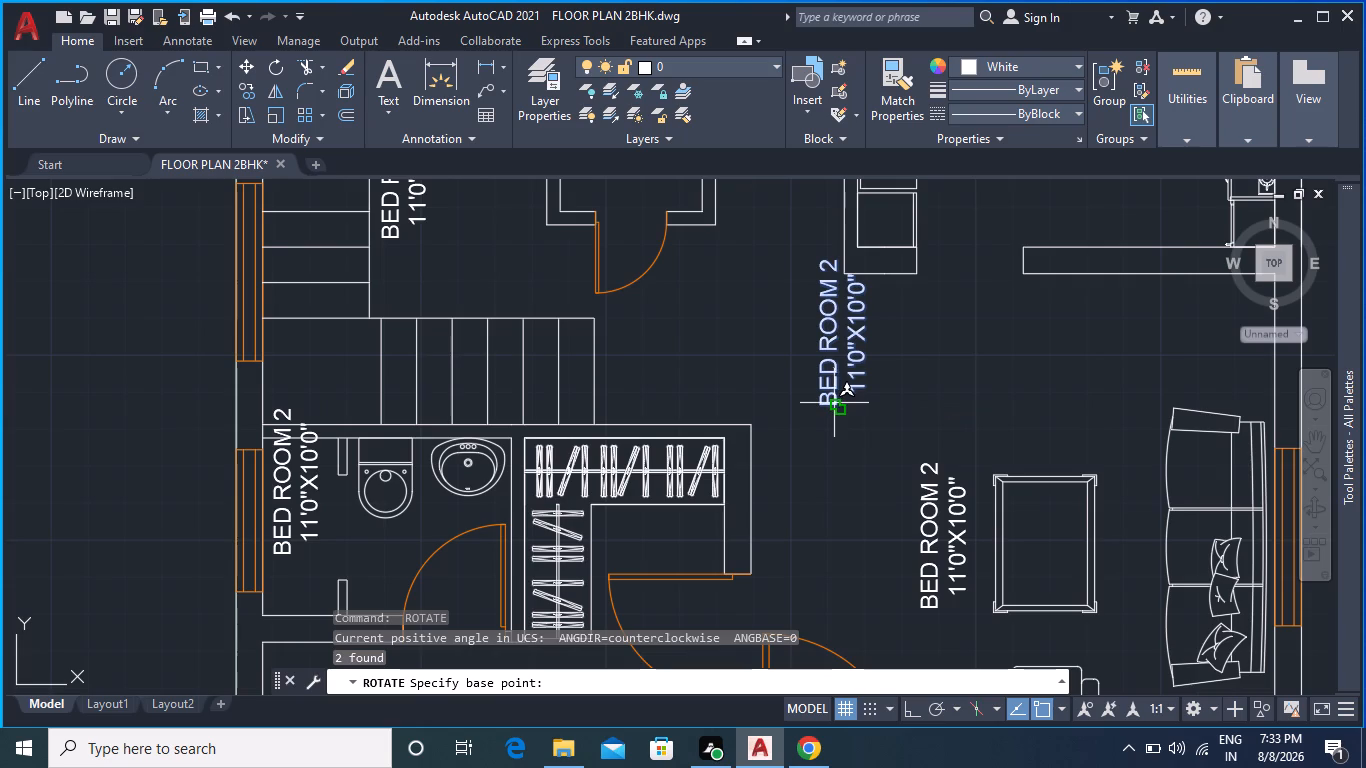
click(836, 405)
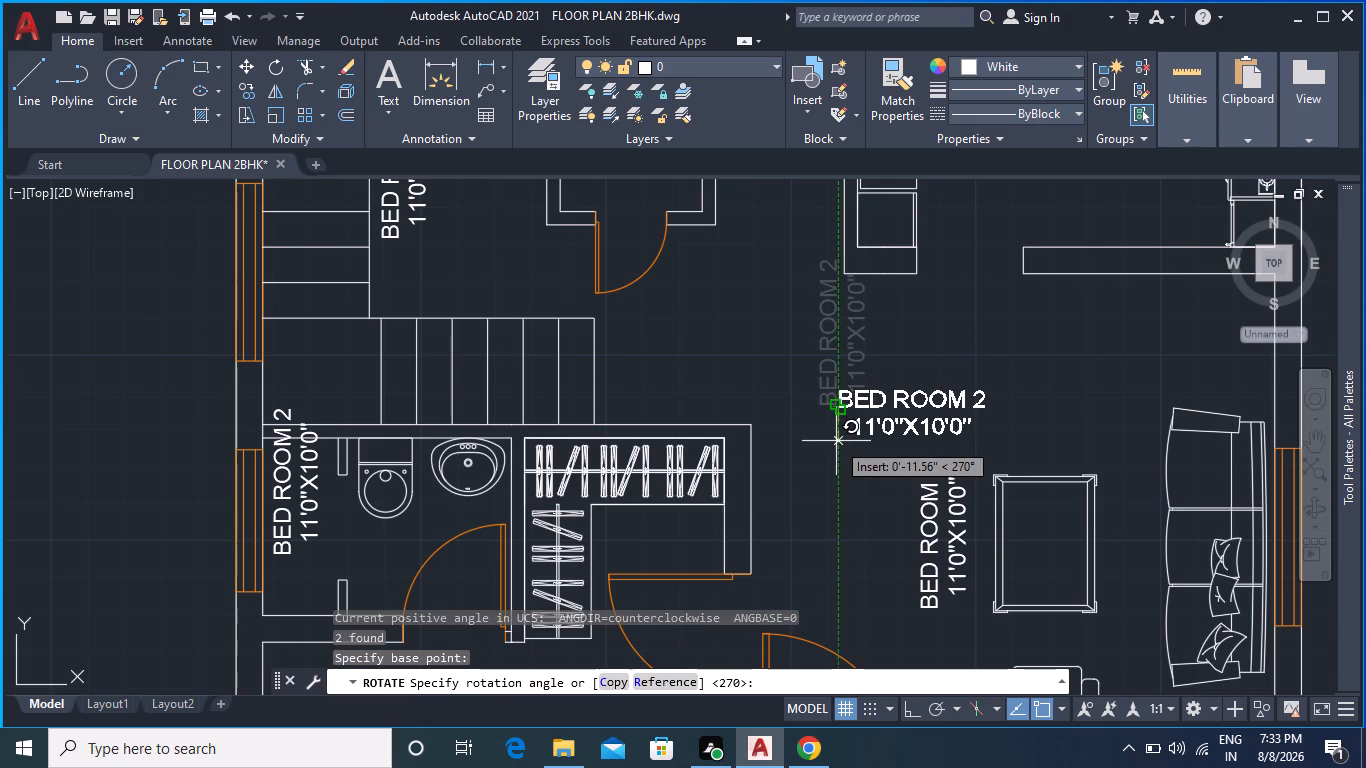
key(F9)
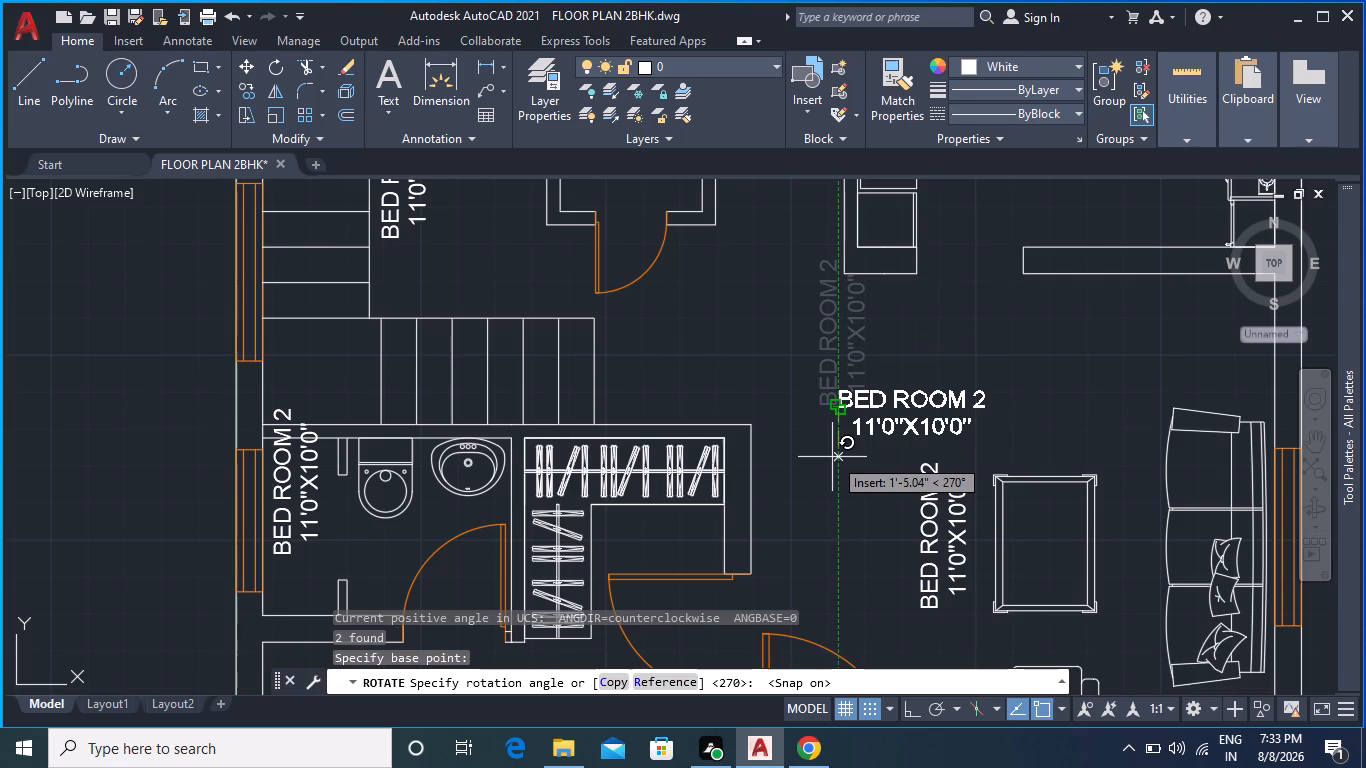
key(F8)
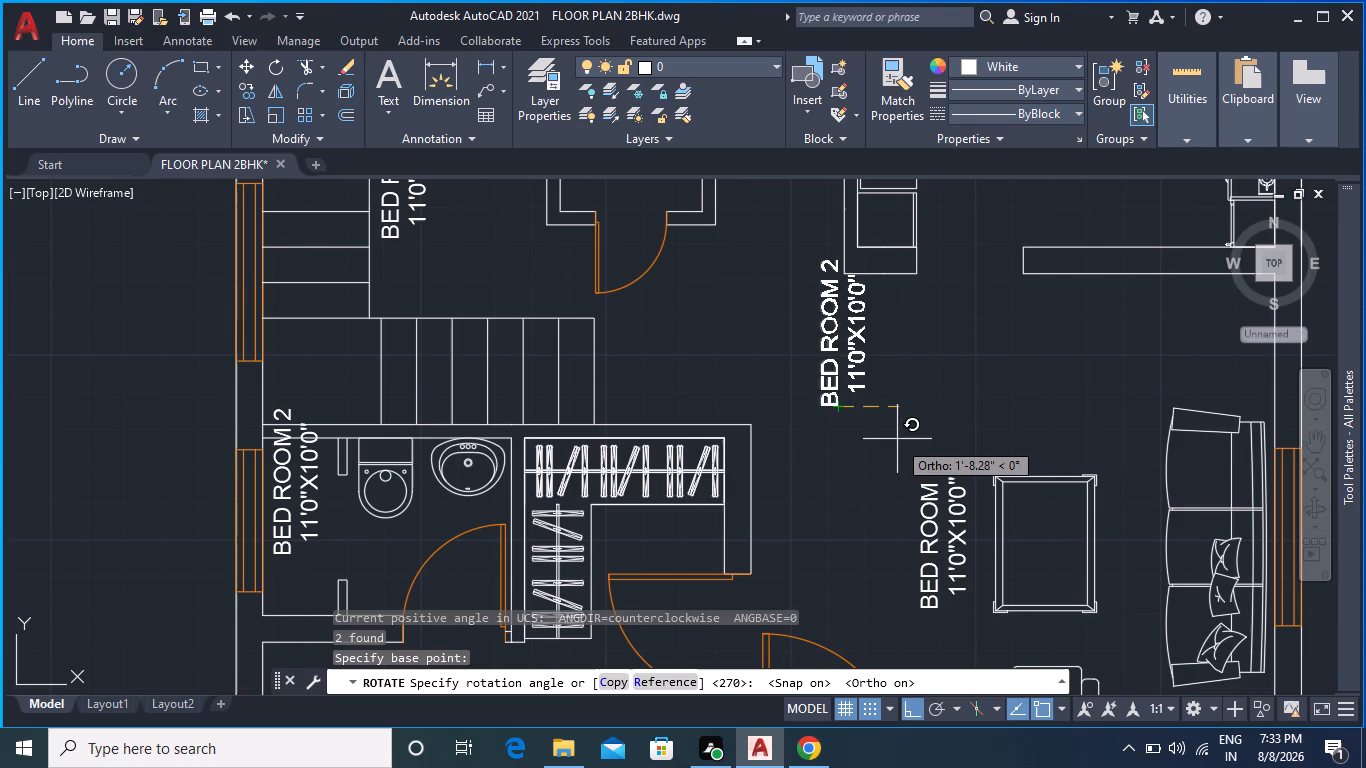
click(856, 454)
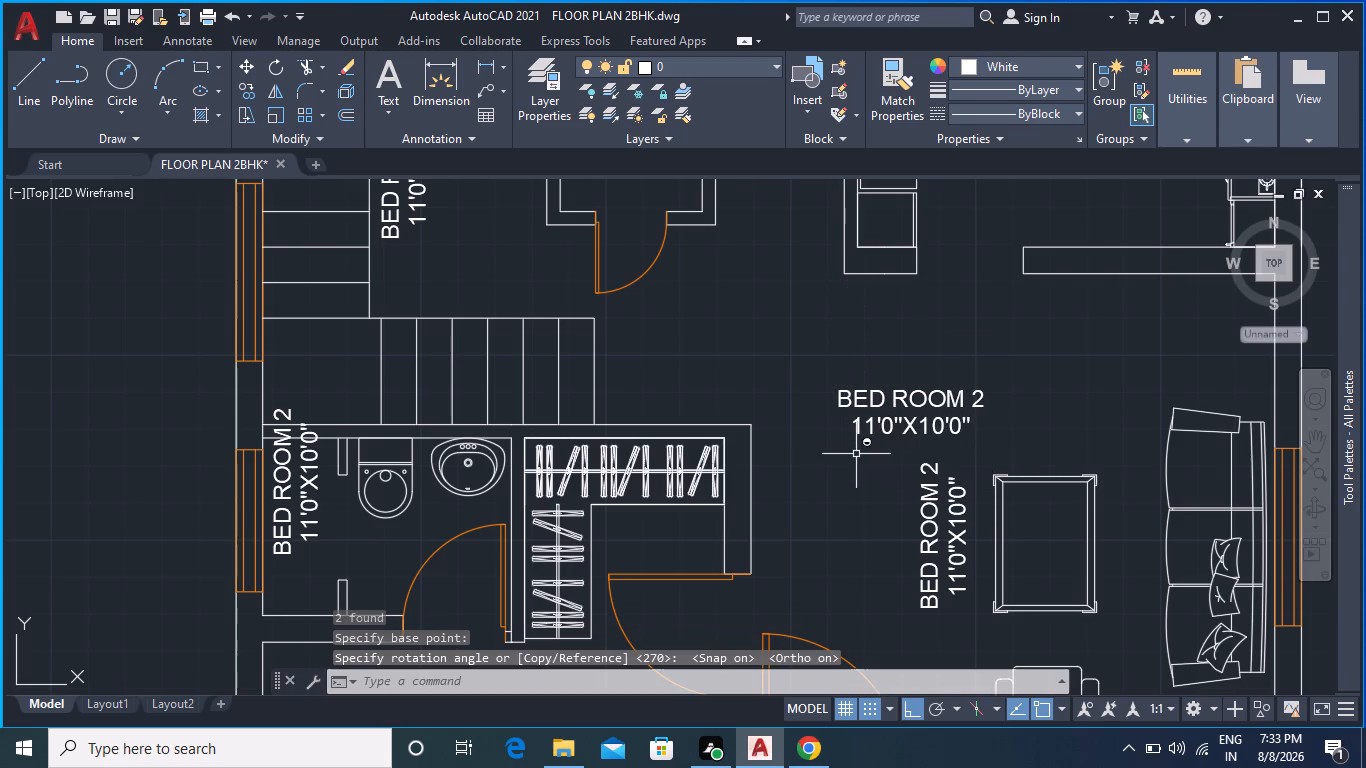
Rotate the BED ROOM 2 label at the staircase by 270° about its lower corner so it reads horizontally.
scroll(1001, 428, up, 2)
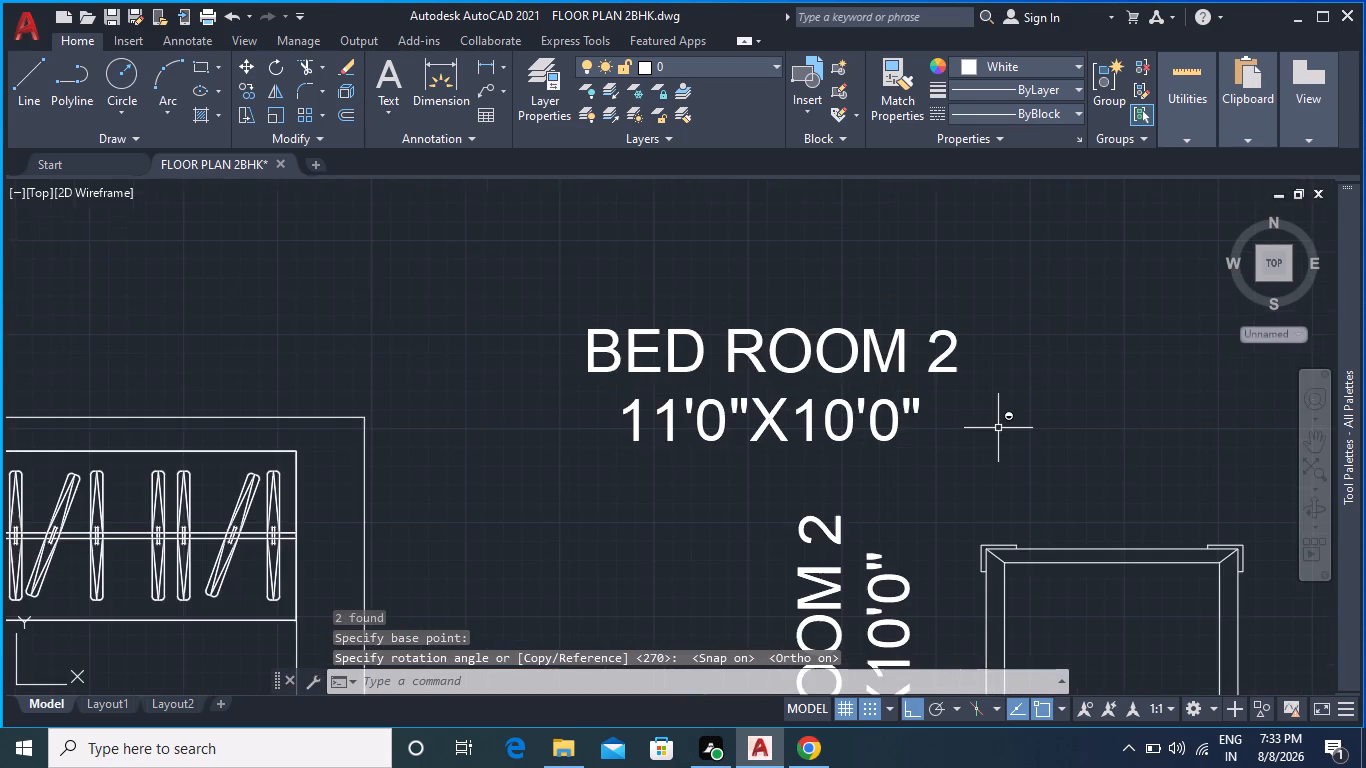
scroll(998, 429, down, 2)
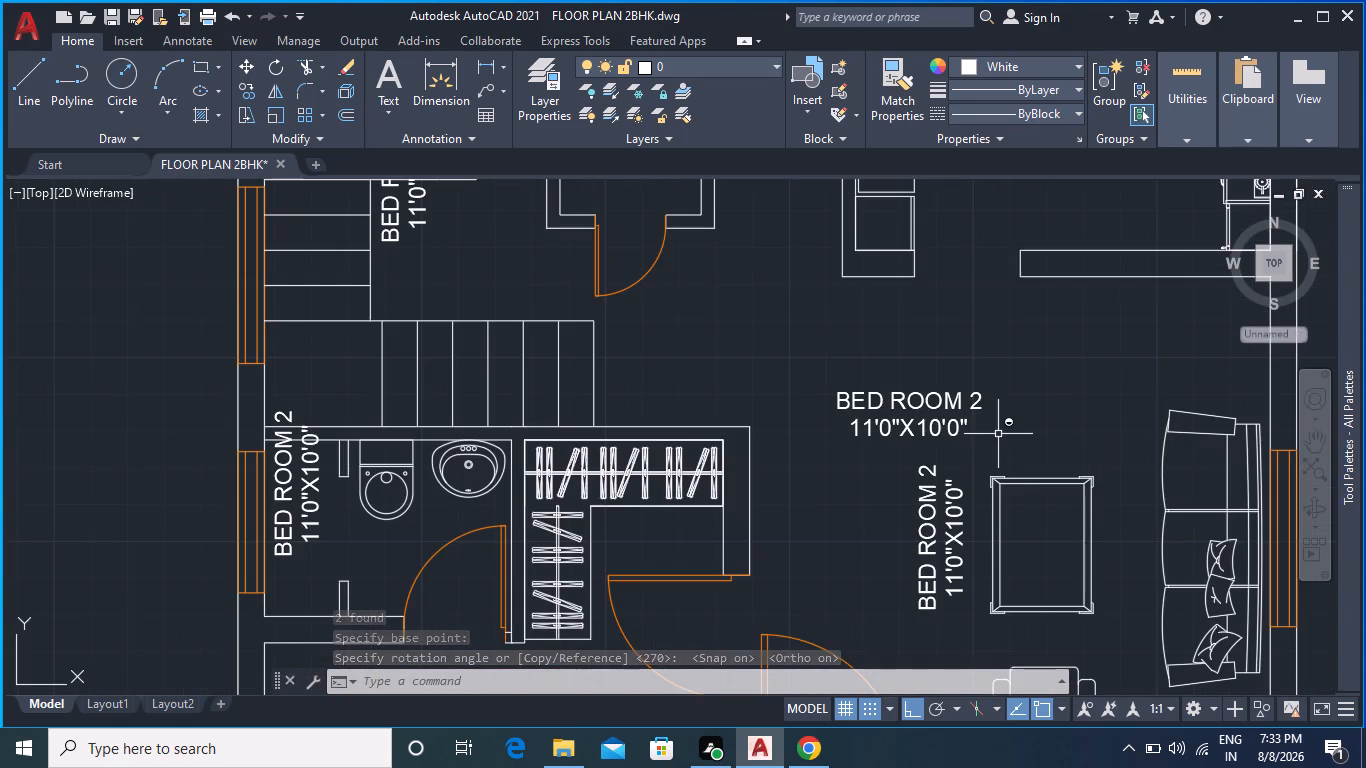
middle_drag(980, 490, 953, 337)
scroll(934, 397, up, 1)
scroll(929, 436, down, 2)
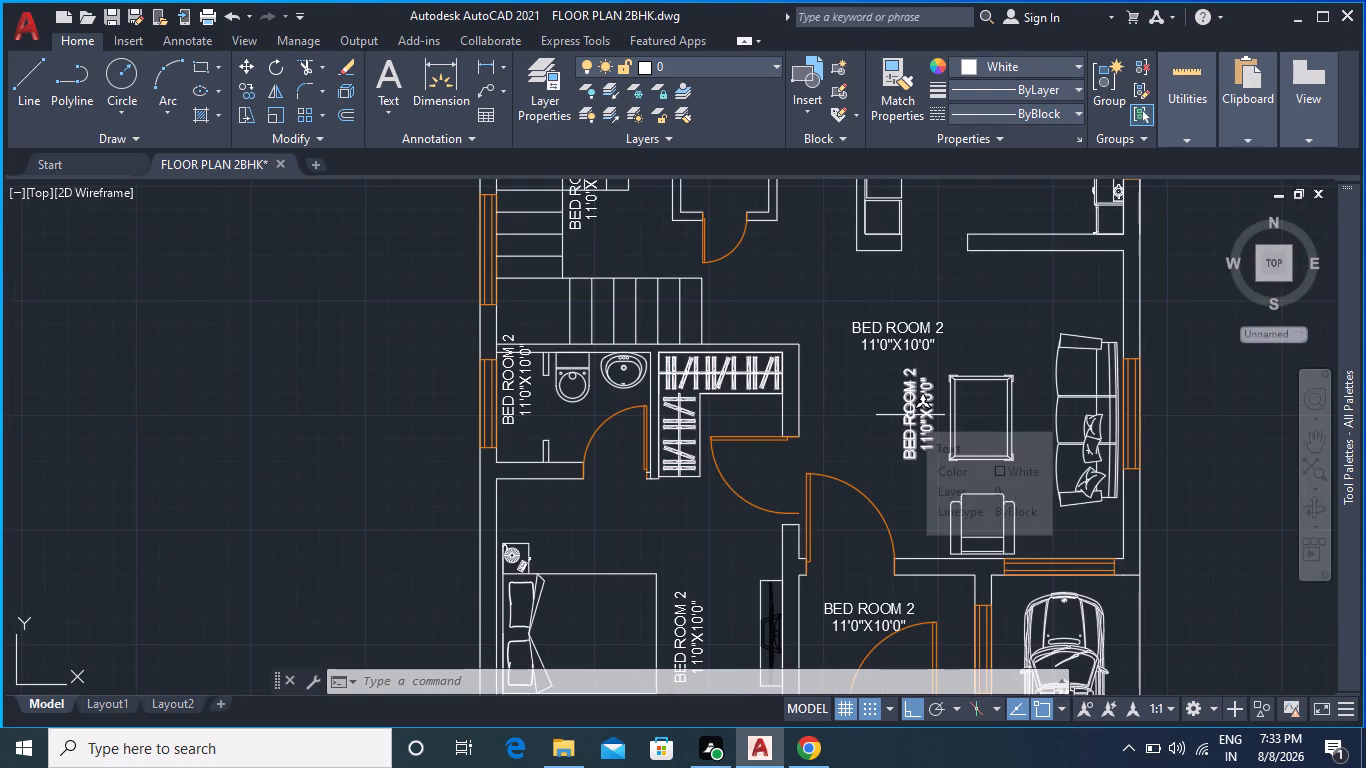
middle_drag(802, 407, 892, 541)
scroll(678, 347, up, 1)
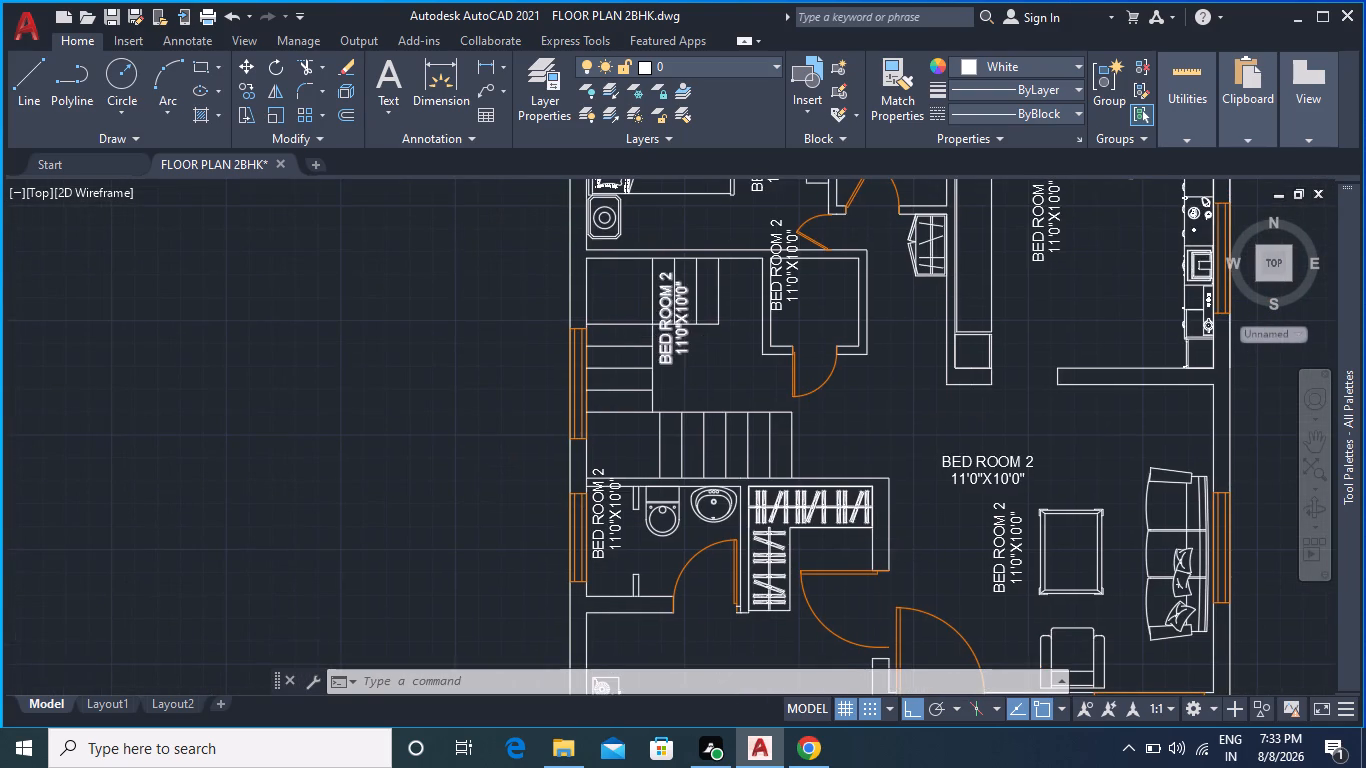
click(660, 357)
key(space)
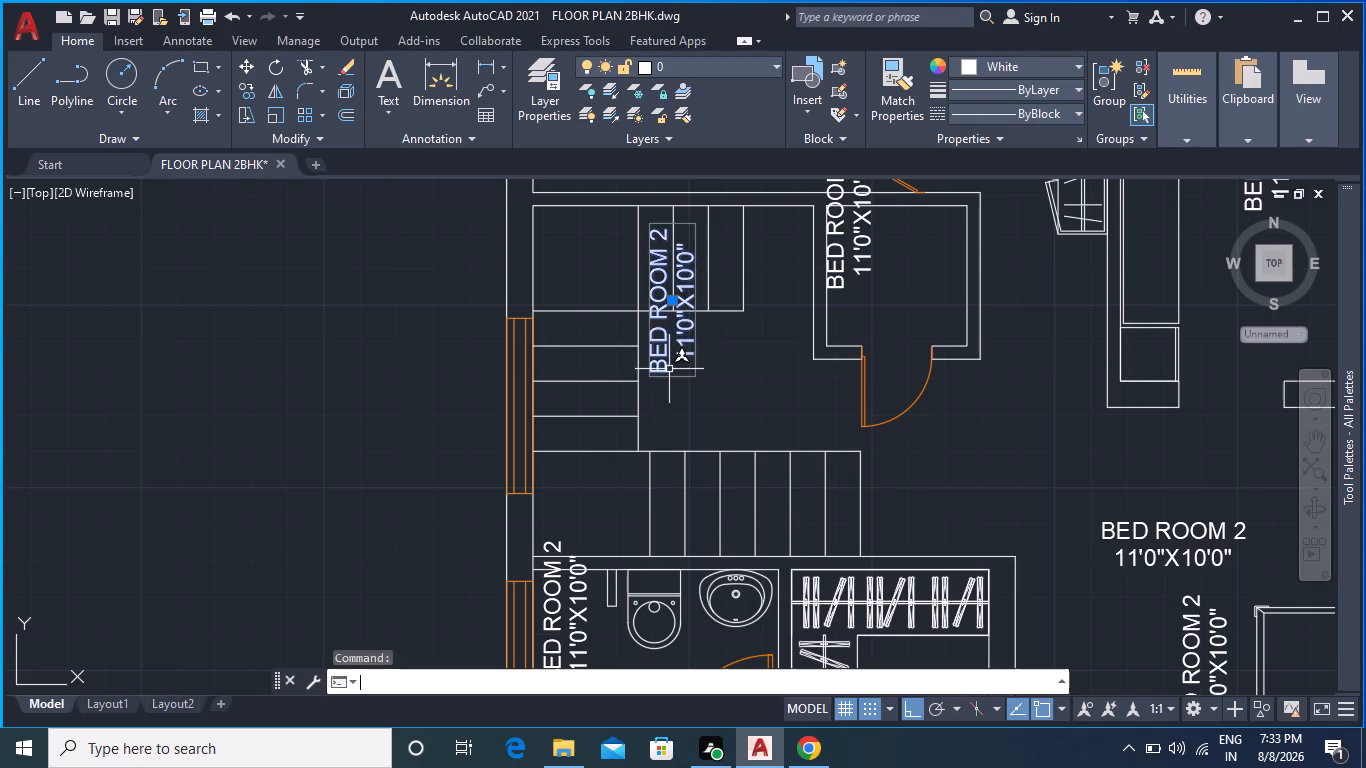
click(668, 377)
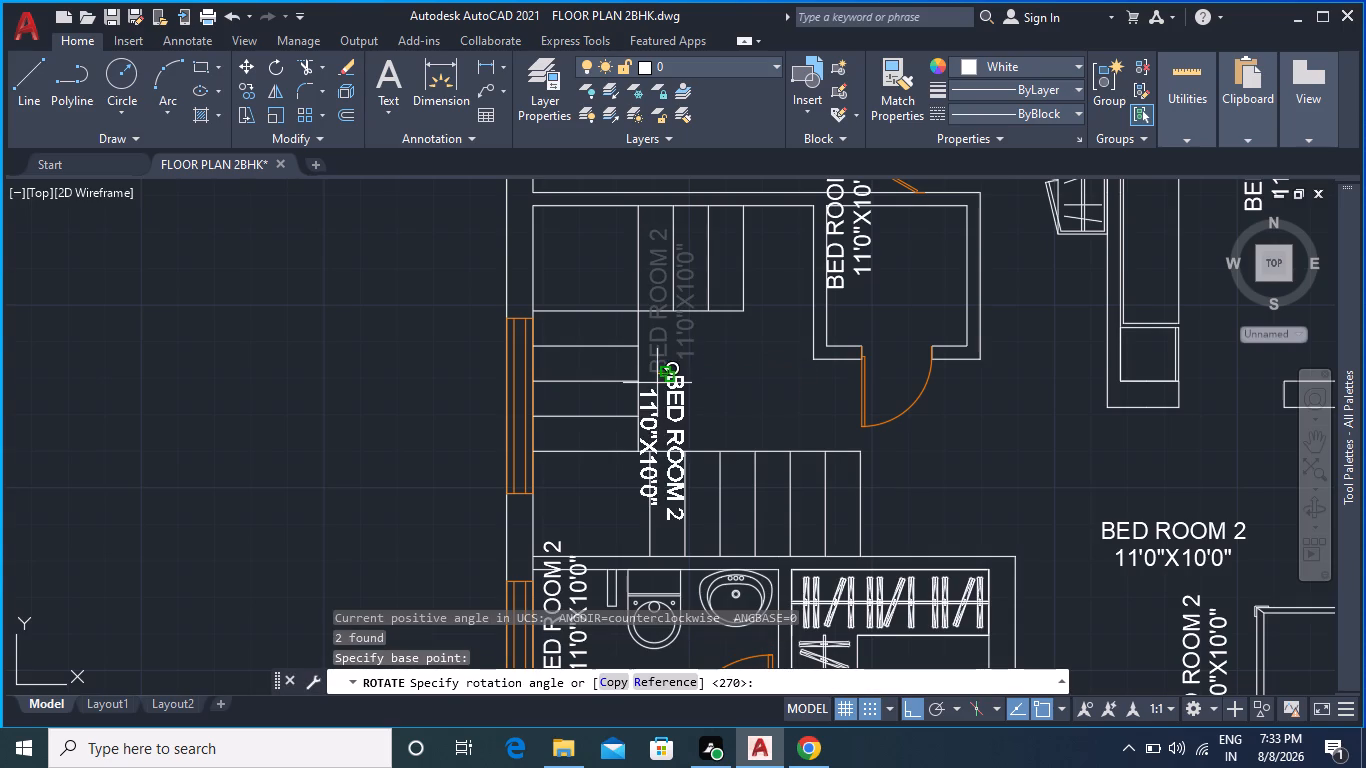
click(672, 386)
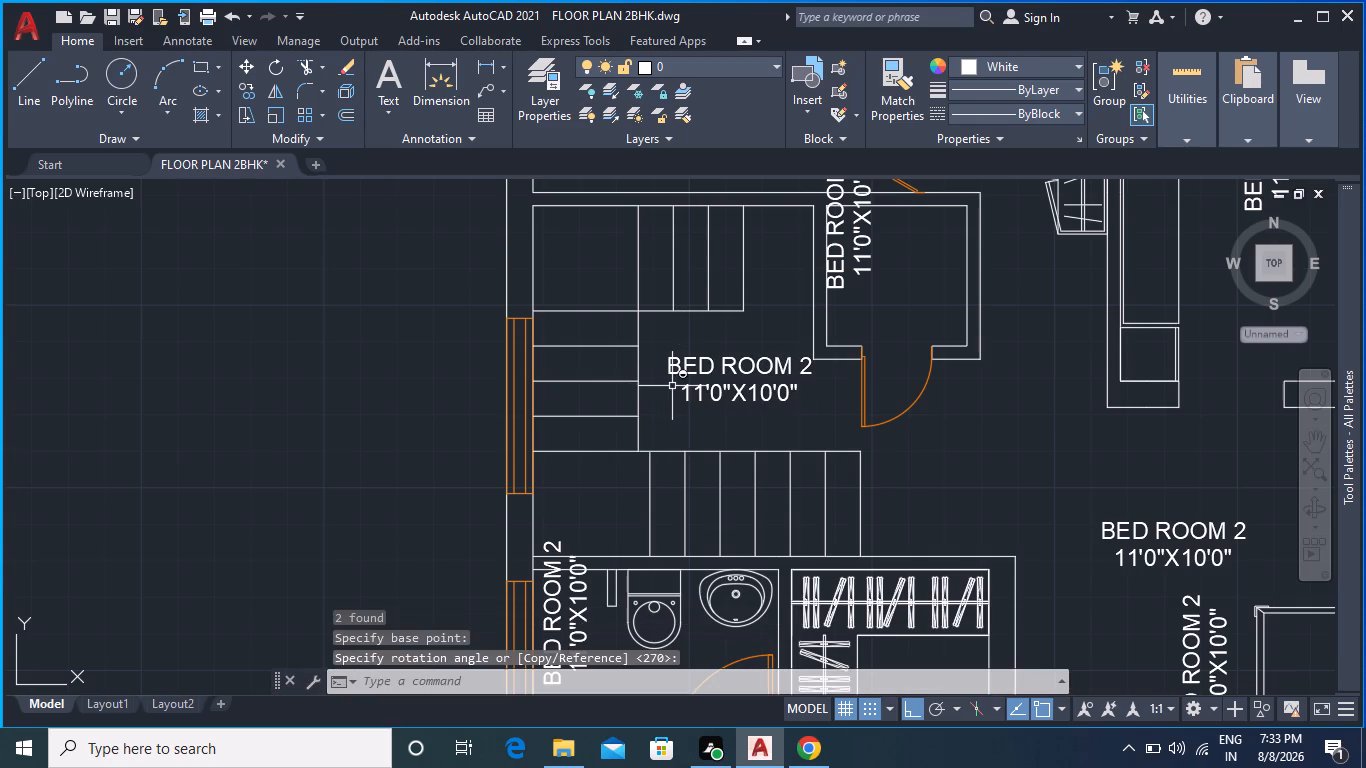
Rotate the BED ROOM 2 label in the small room beside the staircase by 270° so it reads horizontally.
middle_drag(887, 294, 850, 406)
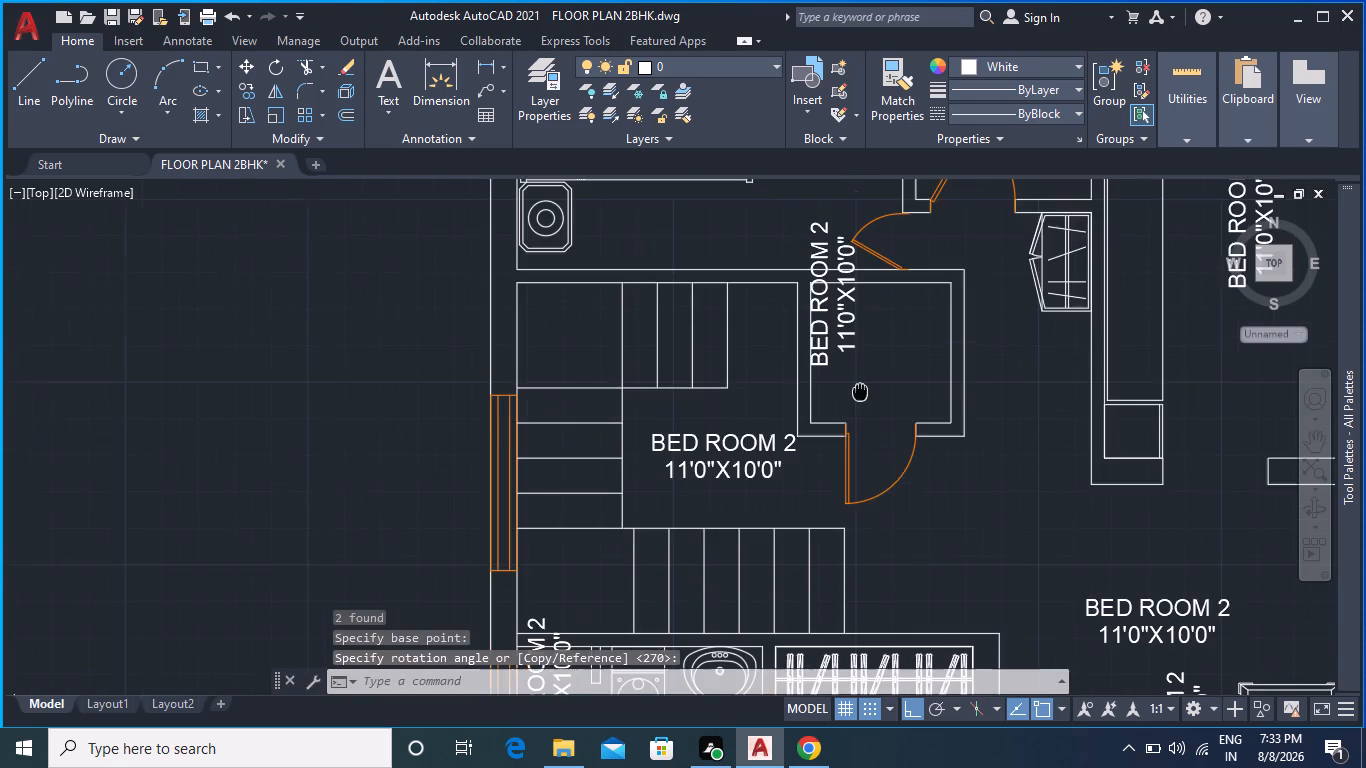
click(803, 372)
key(space)
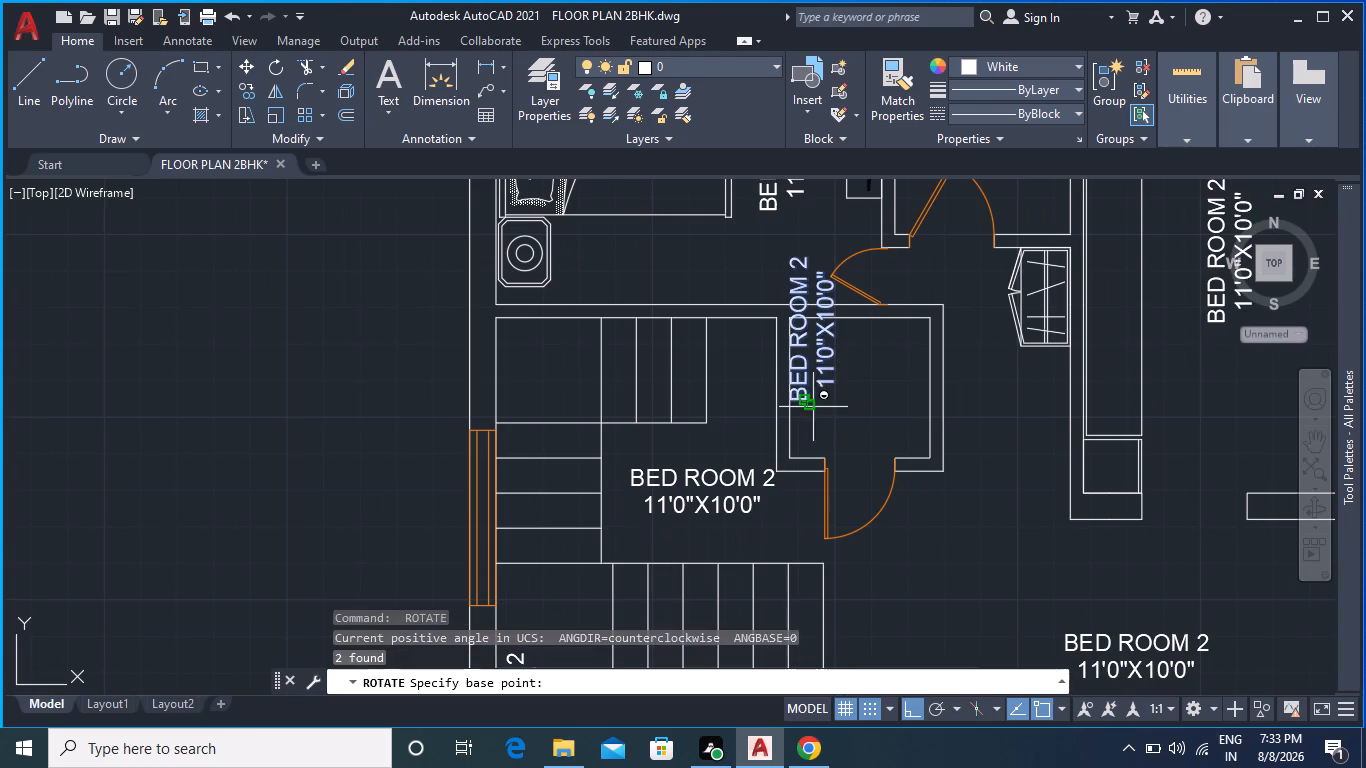
click(804, 403)
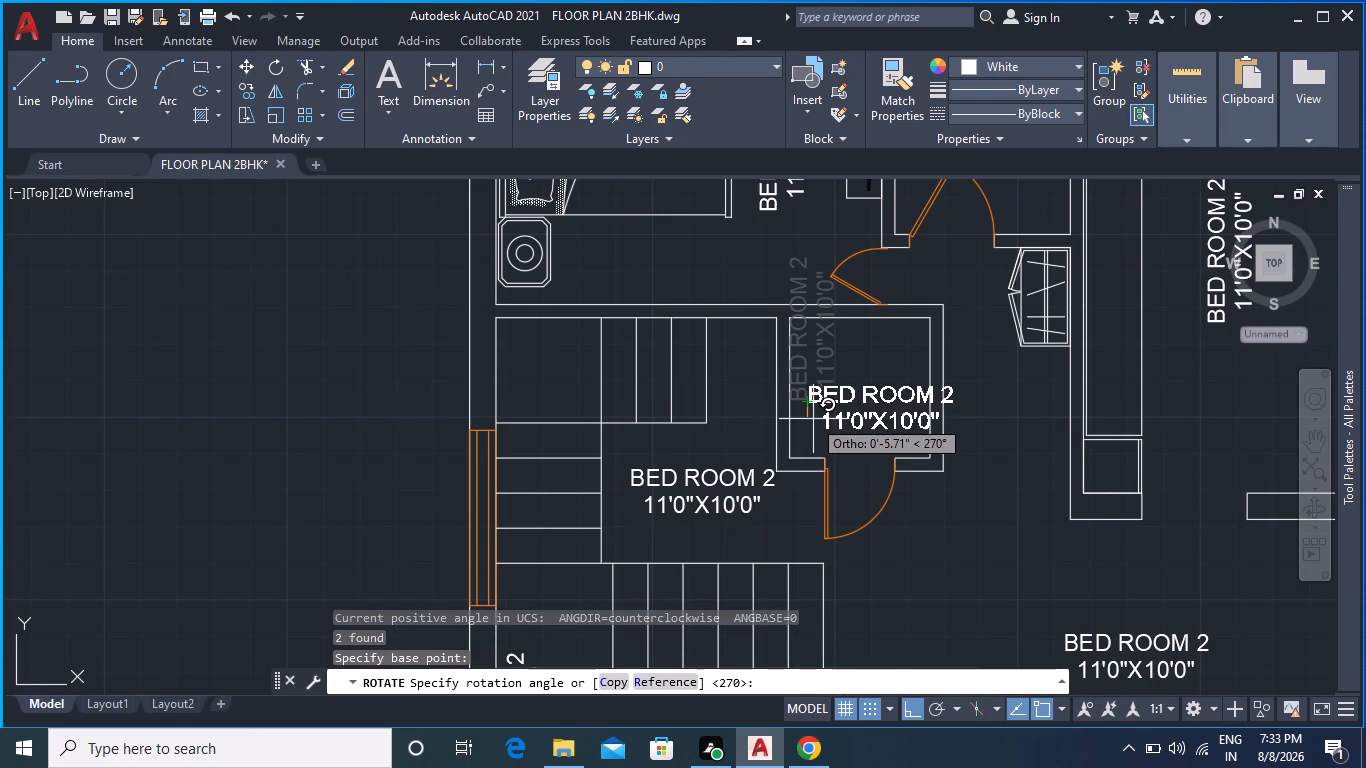
click(813, 418)
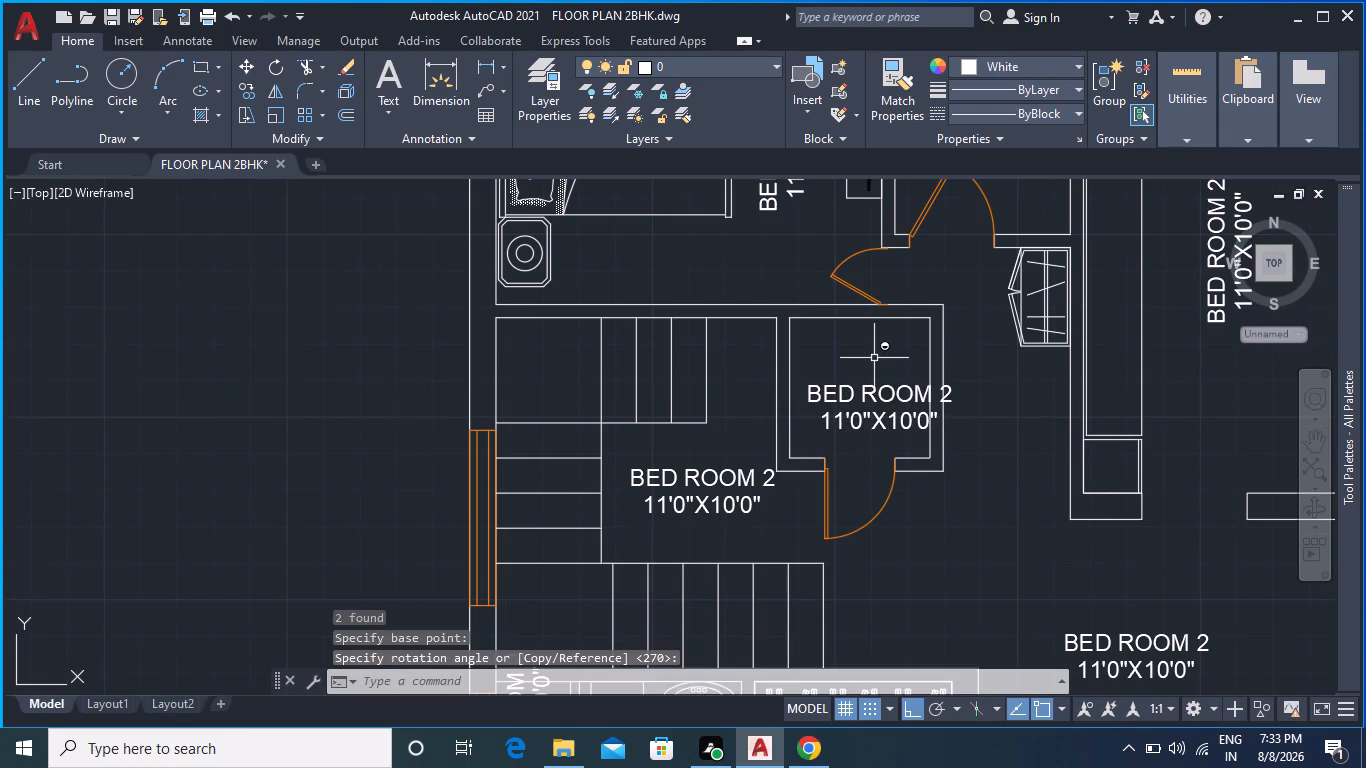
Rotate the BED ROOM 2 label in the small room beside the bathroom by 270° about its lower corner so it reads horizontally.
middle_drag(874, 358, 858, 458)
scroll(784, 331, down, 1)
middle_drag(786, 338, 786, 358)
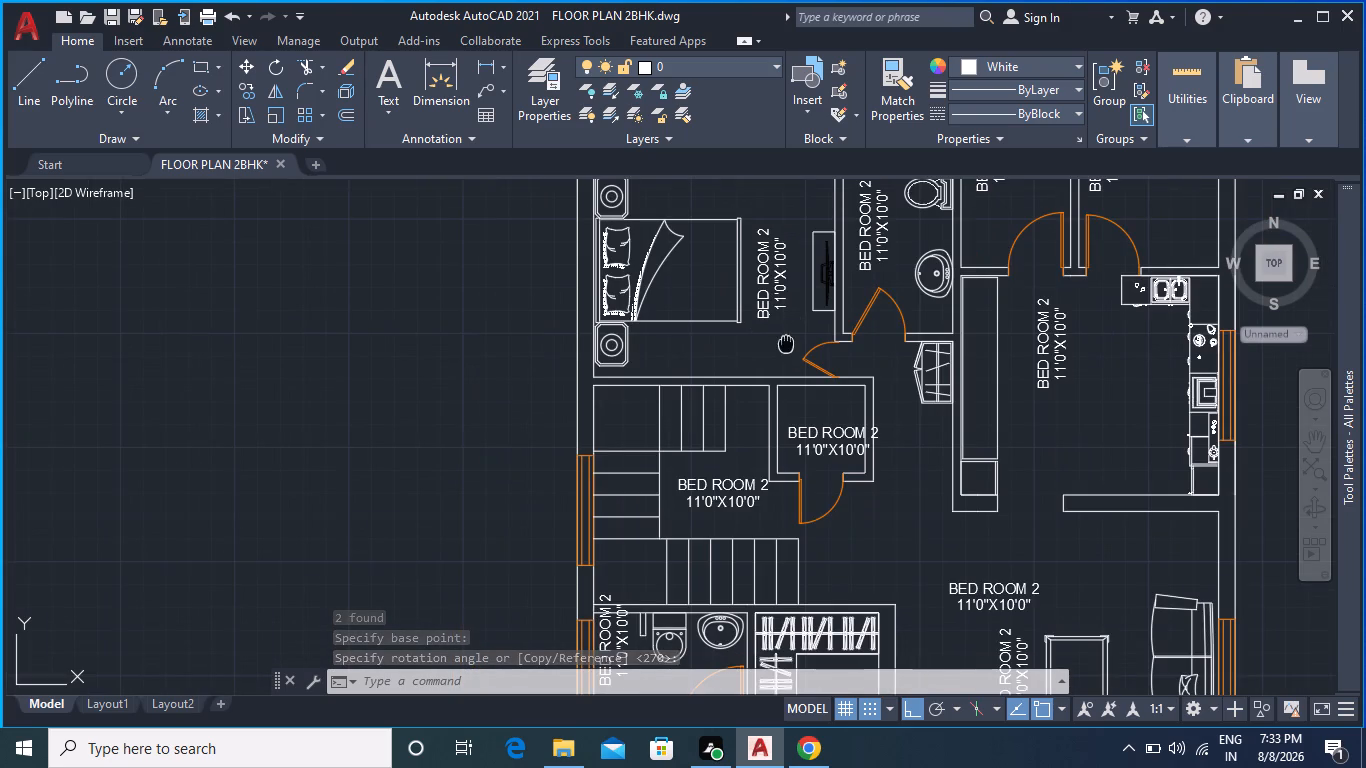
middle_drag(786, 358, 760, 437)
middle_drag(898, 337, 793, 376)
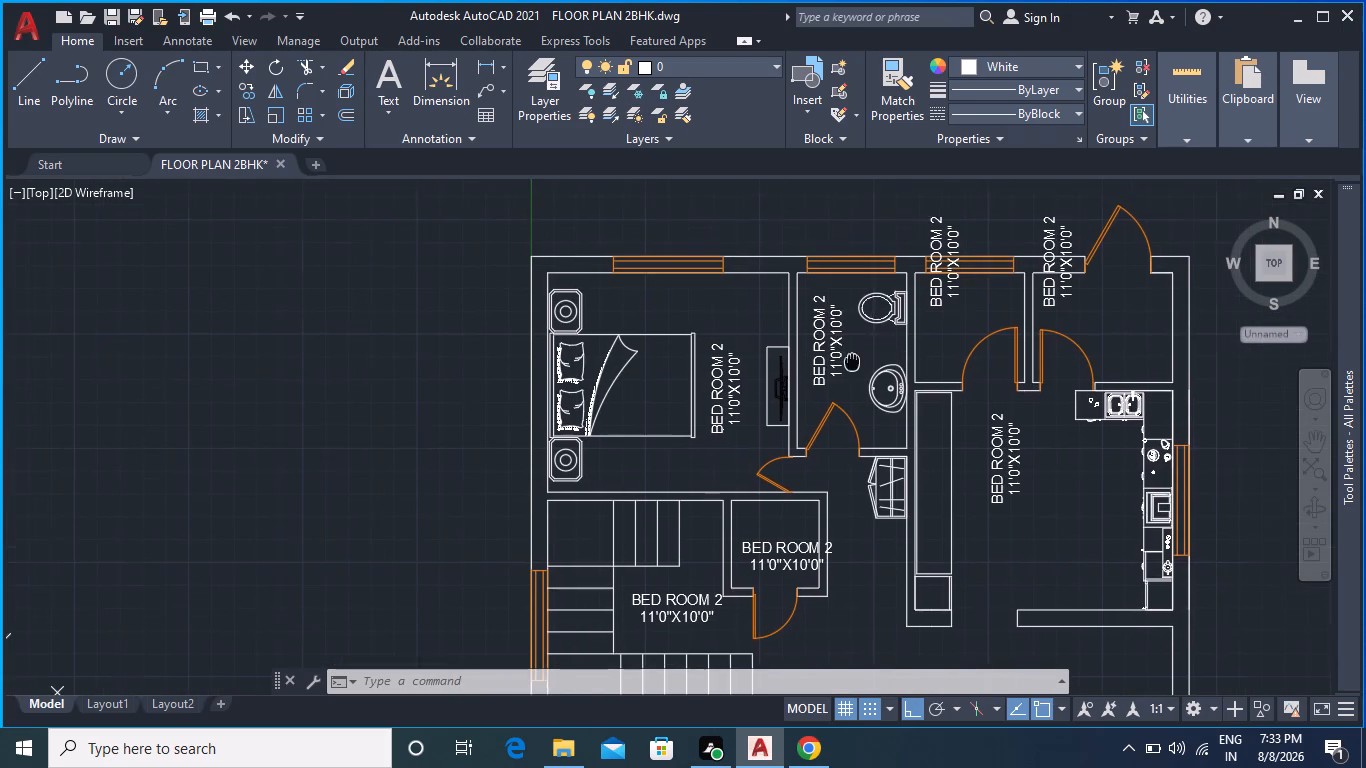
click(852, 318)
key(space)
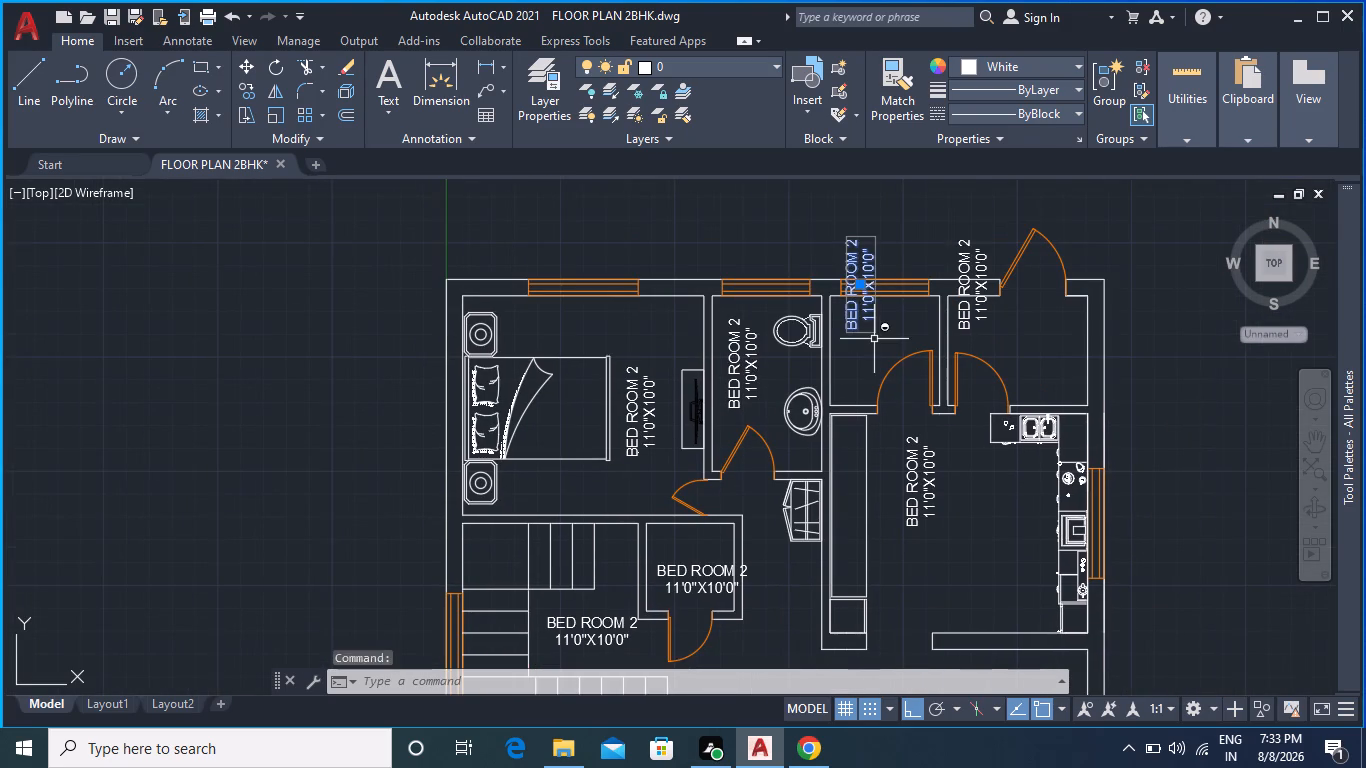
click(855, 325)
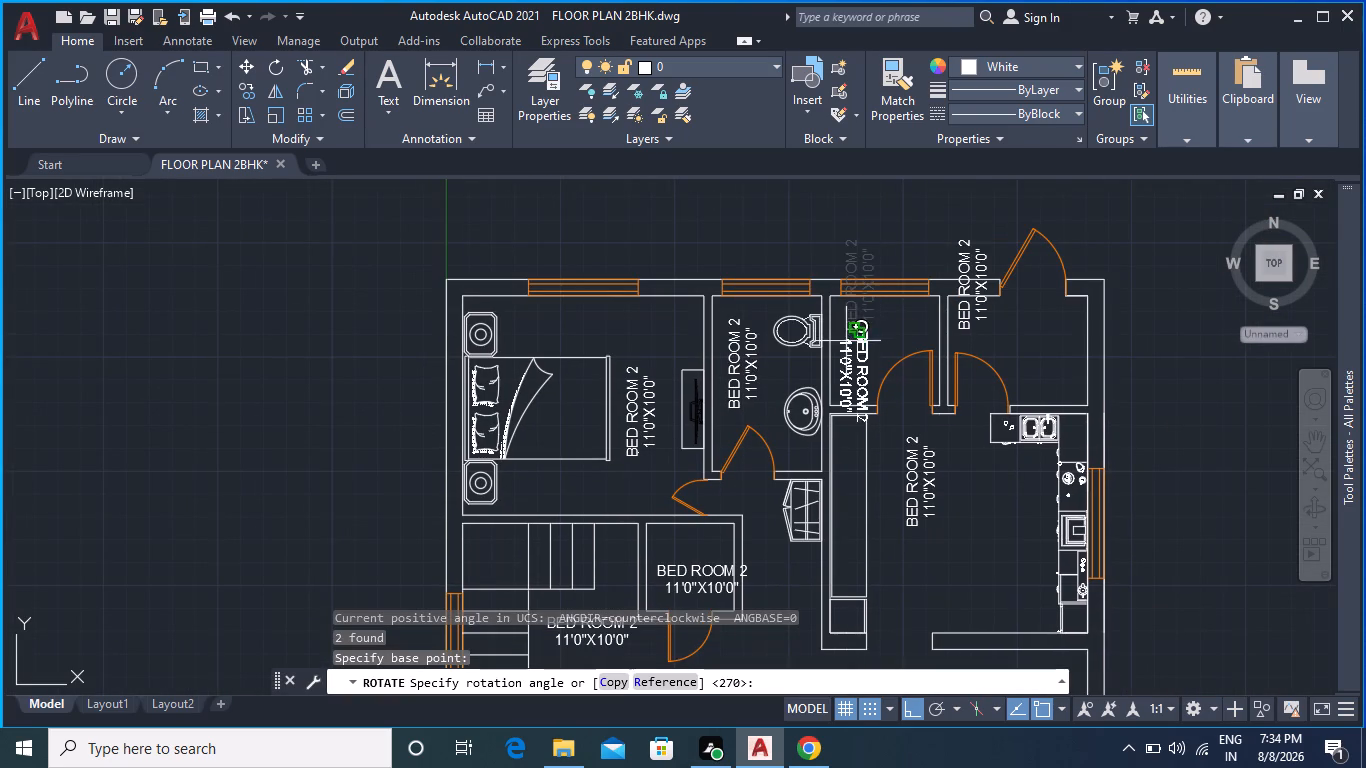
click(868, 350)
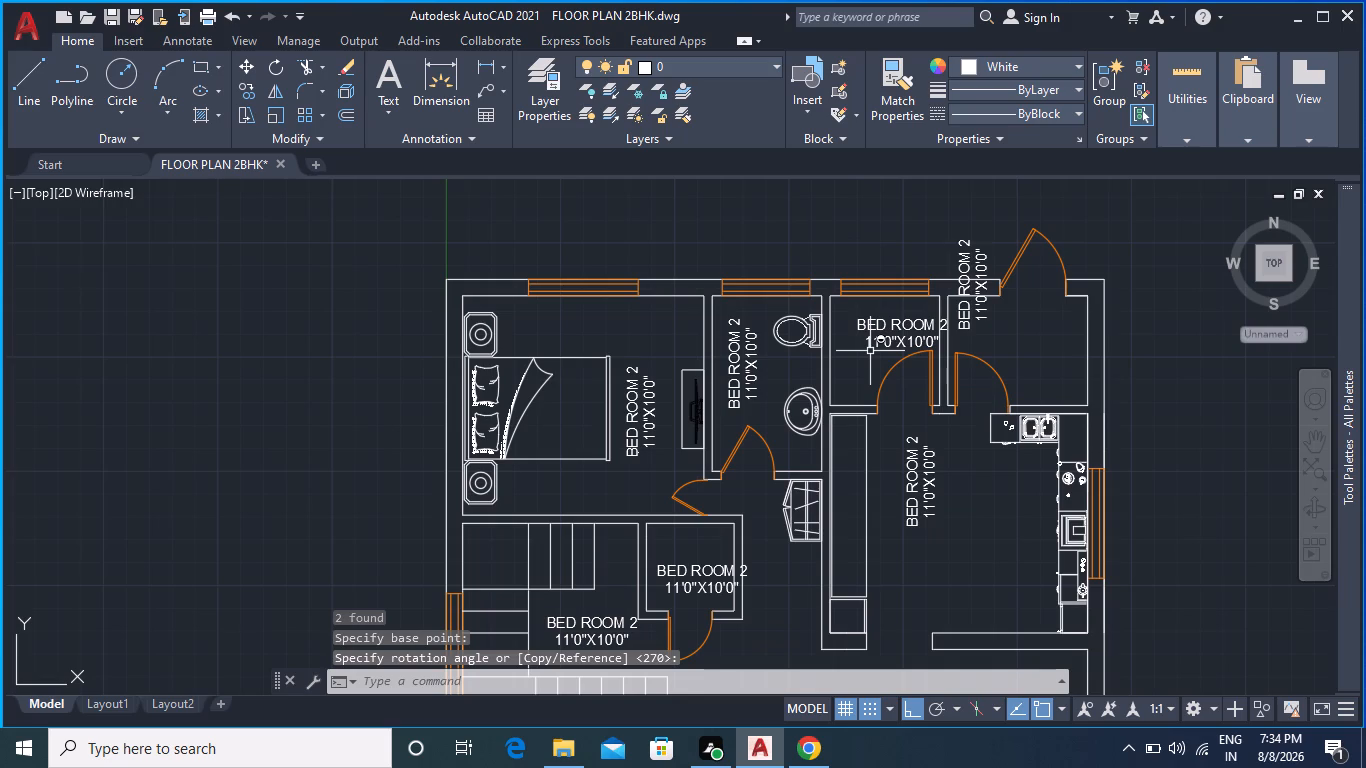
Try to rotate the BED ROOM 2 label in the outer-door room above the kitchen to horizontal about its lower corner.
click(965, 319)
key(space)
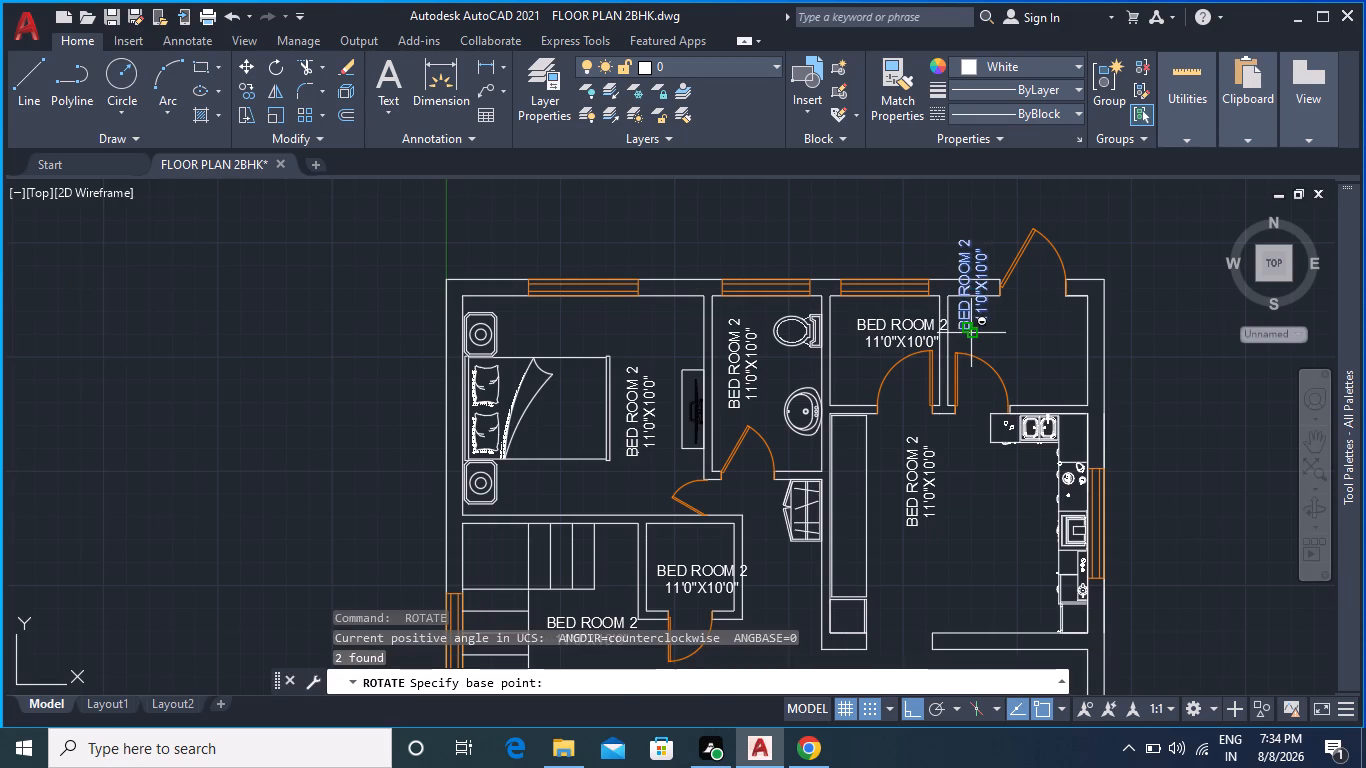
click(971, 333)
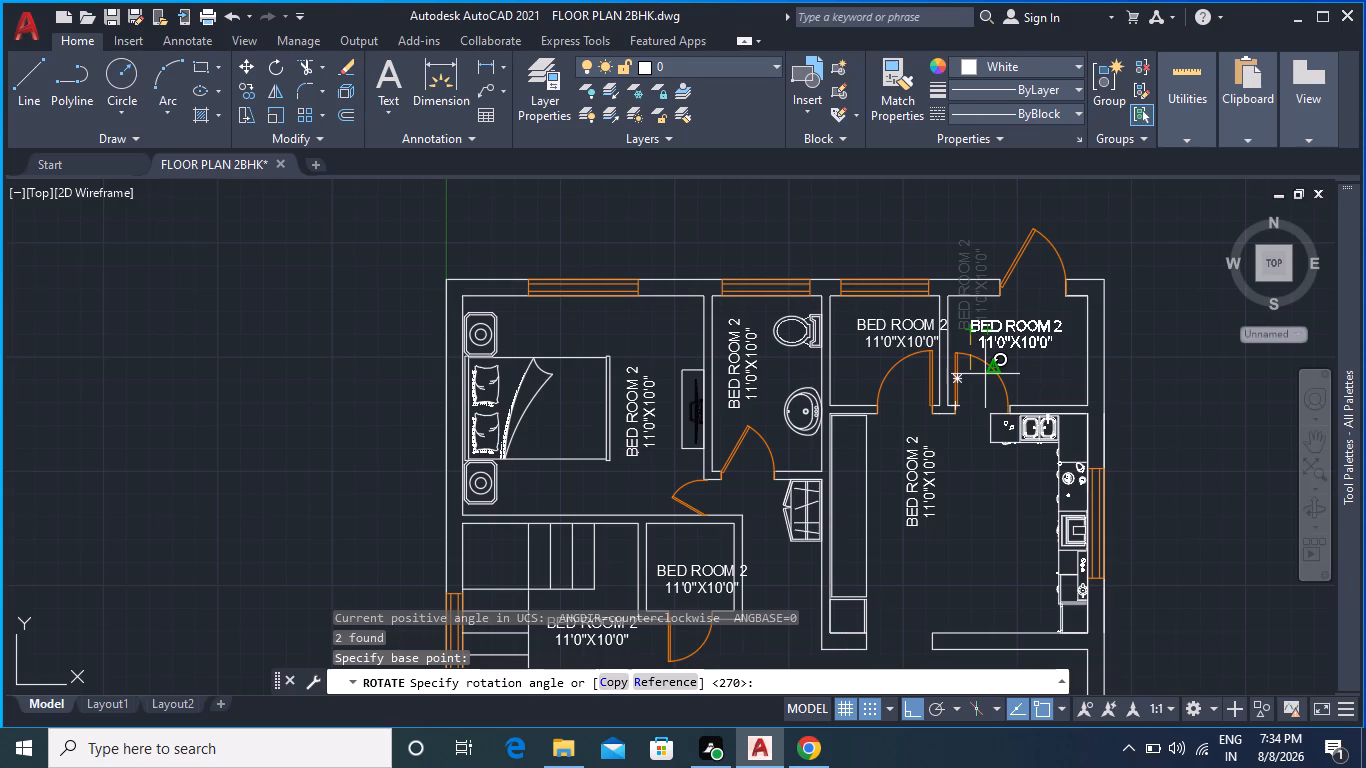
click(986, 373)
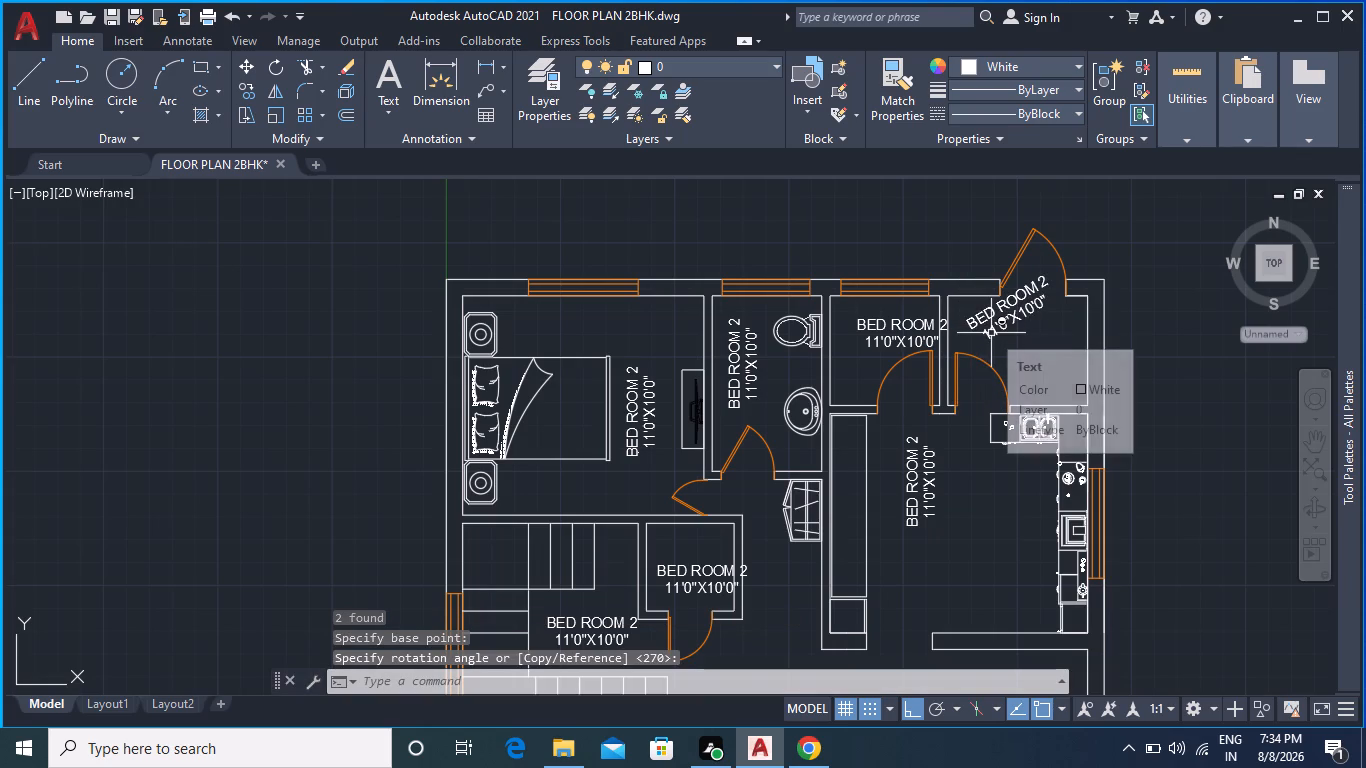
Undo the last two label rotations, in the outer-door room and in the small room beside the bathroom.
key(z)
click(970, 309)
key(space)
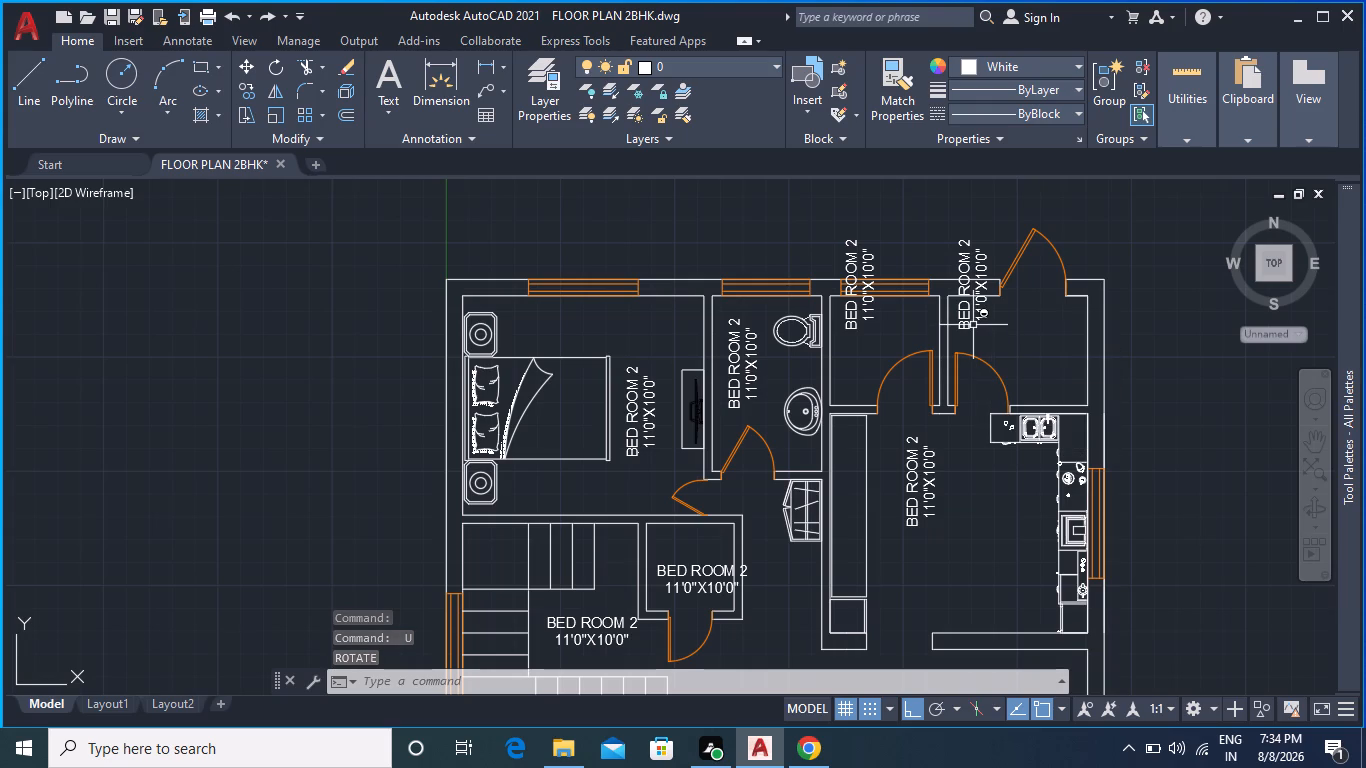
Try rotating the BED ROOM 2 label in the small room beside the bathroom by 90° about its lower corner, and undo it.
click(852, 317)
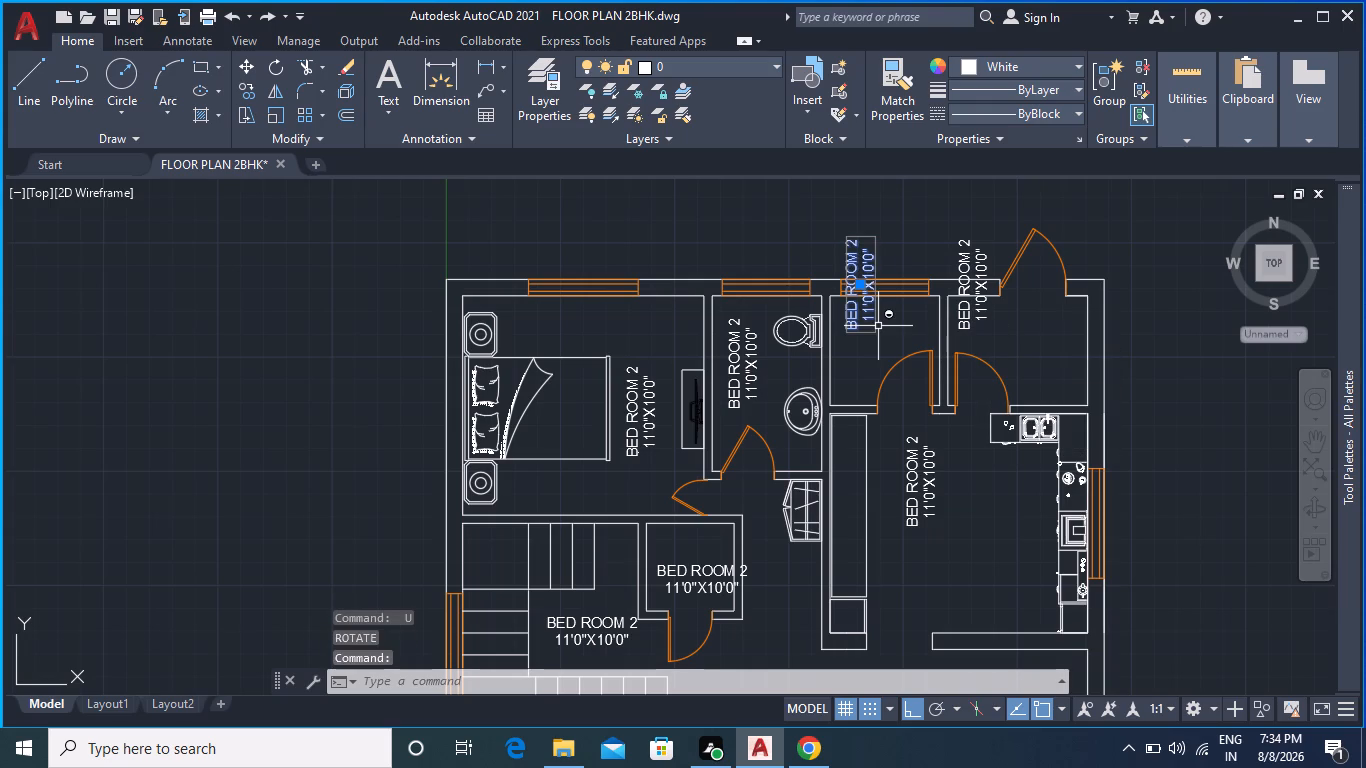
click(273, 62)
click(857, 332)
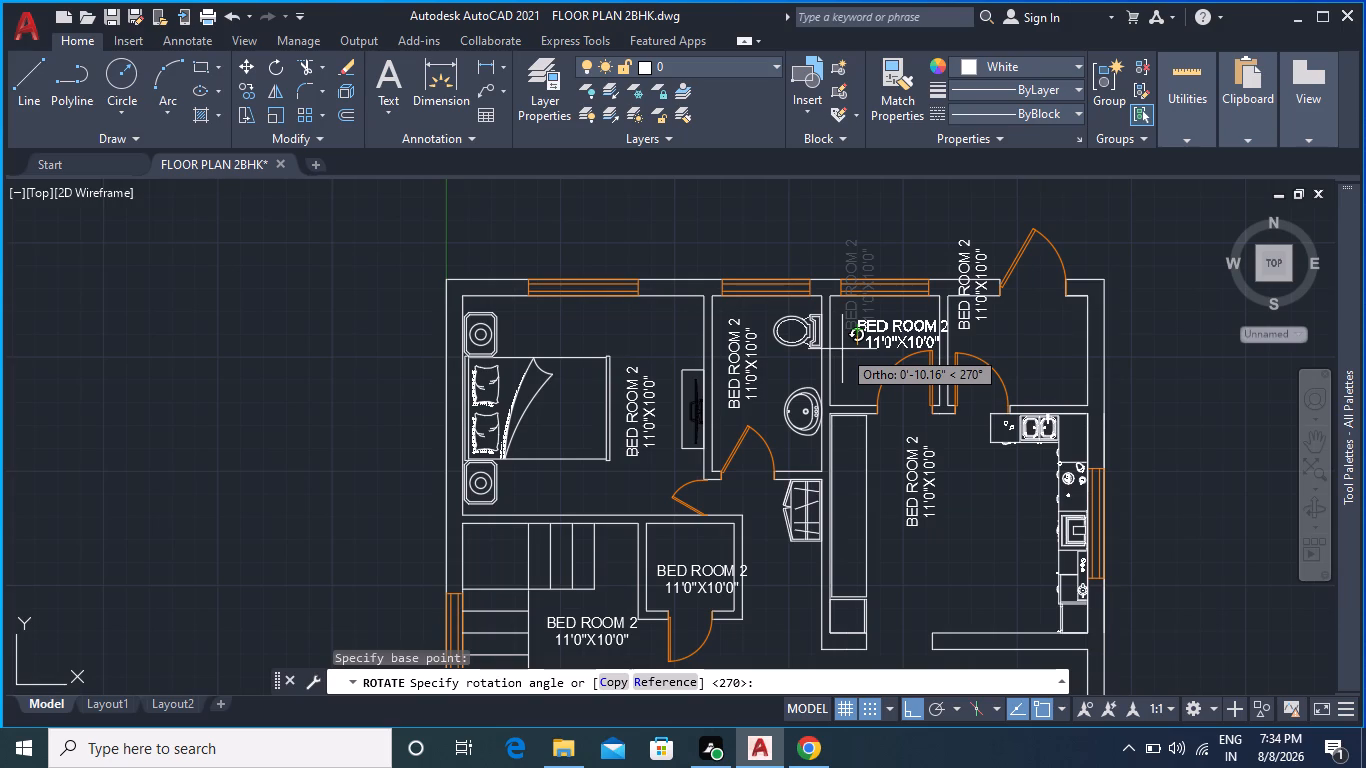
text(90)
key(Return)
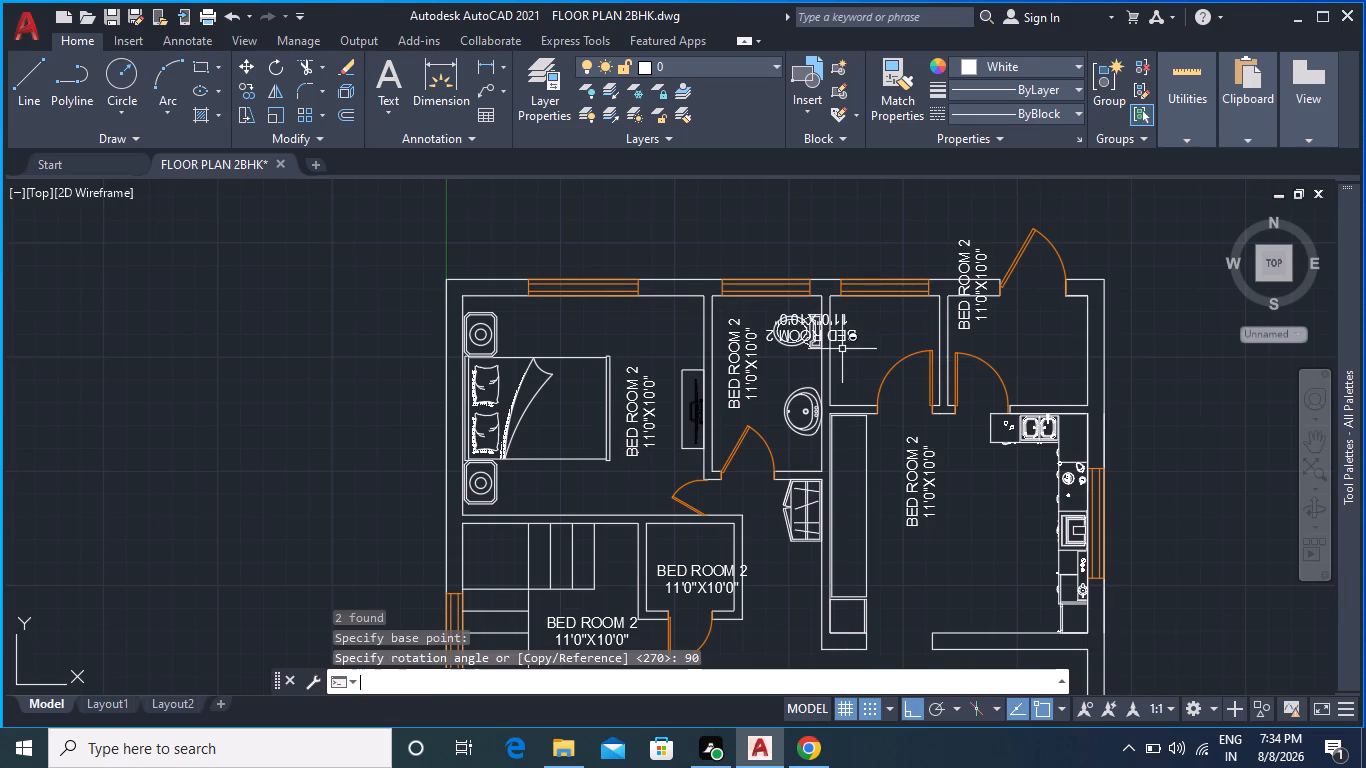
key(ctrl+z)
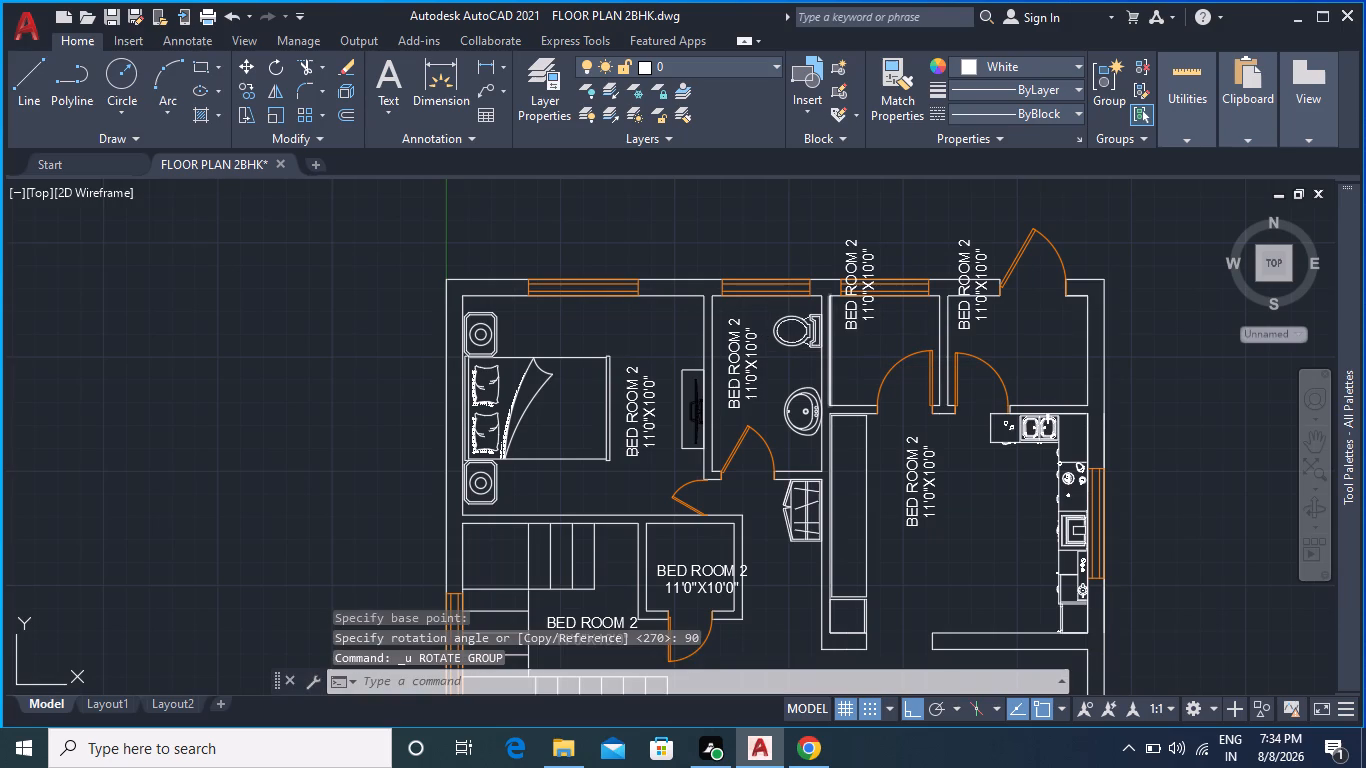
Rotate the BED ROOM 2 label in the small room beside the bathroom by 270° about its lower corner so it reads horizontally.
click(848, 310)
key(space)
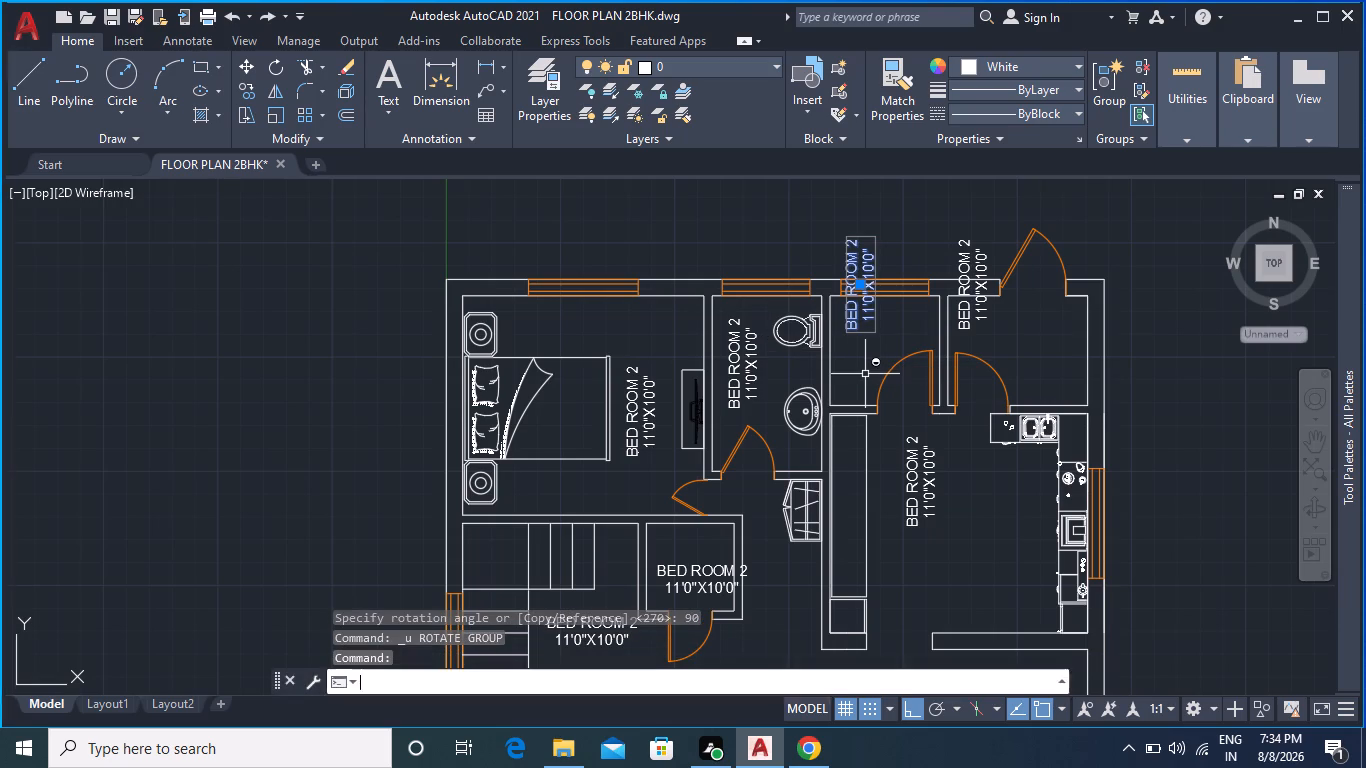
scroll(880, 366, down, 1)
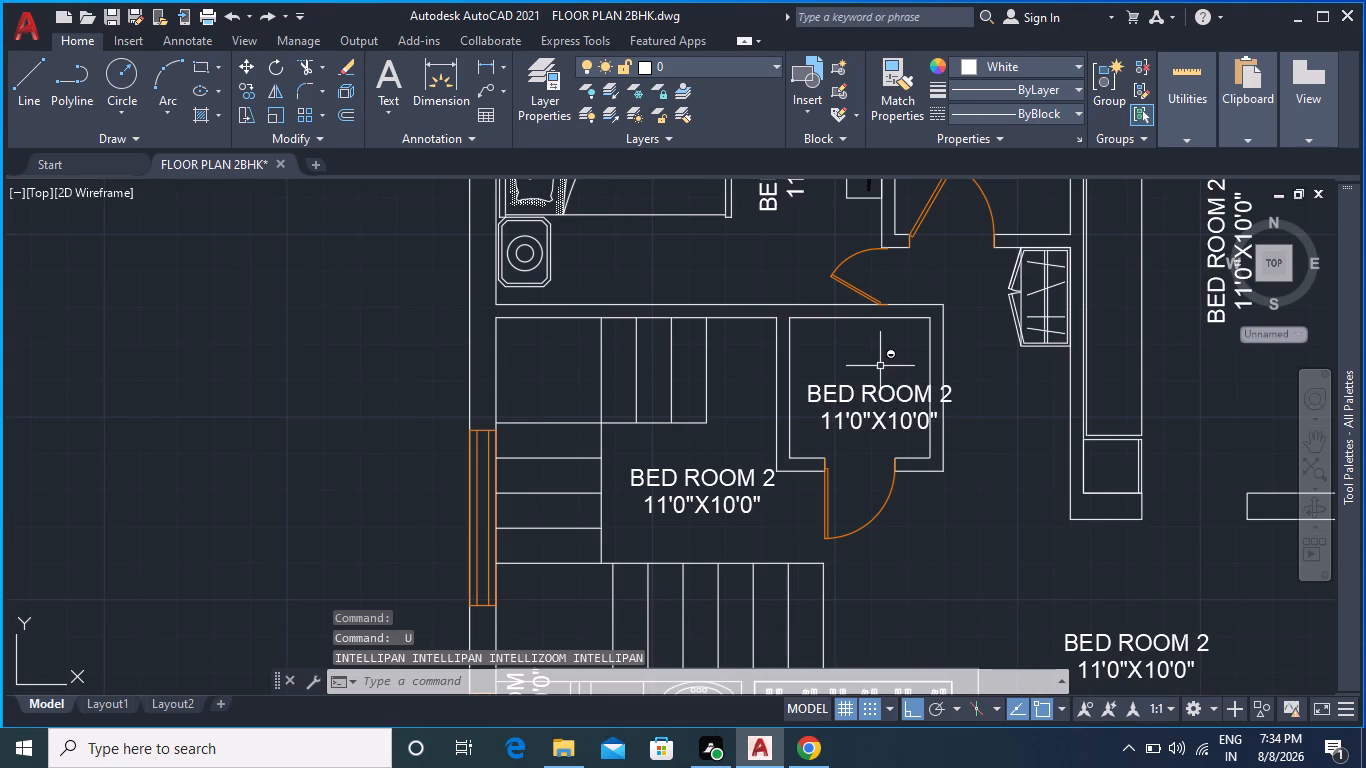
scroll(880, 366, down, 2)
scroll(894, 302, up, 3)
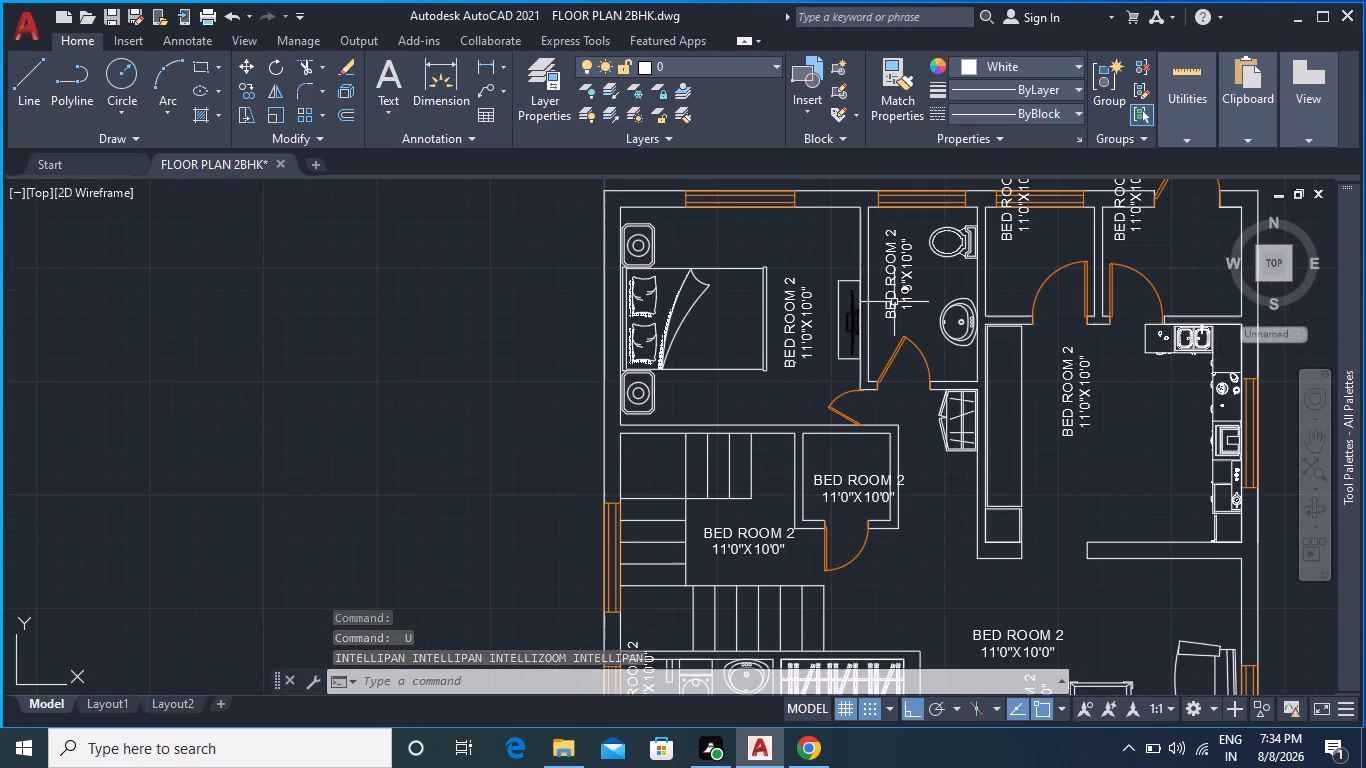
middle_drag(983, 262, 896, 353)
click(928, 319)
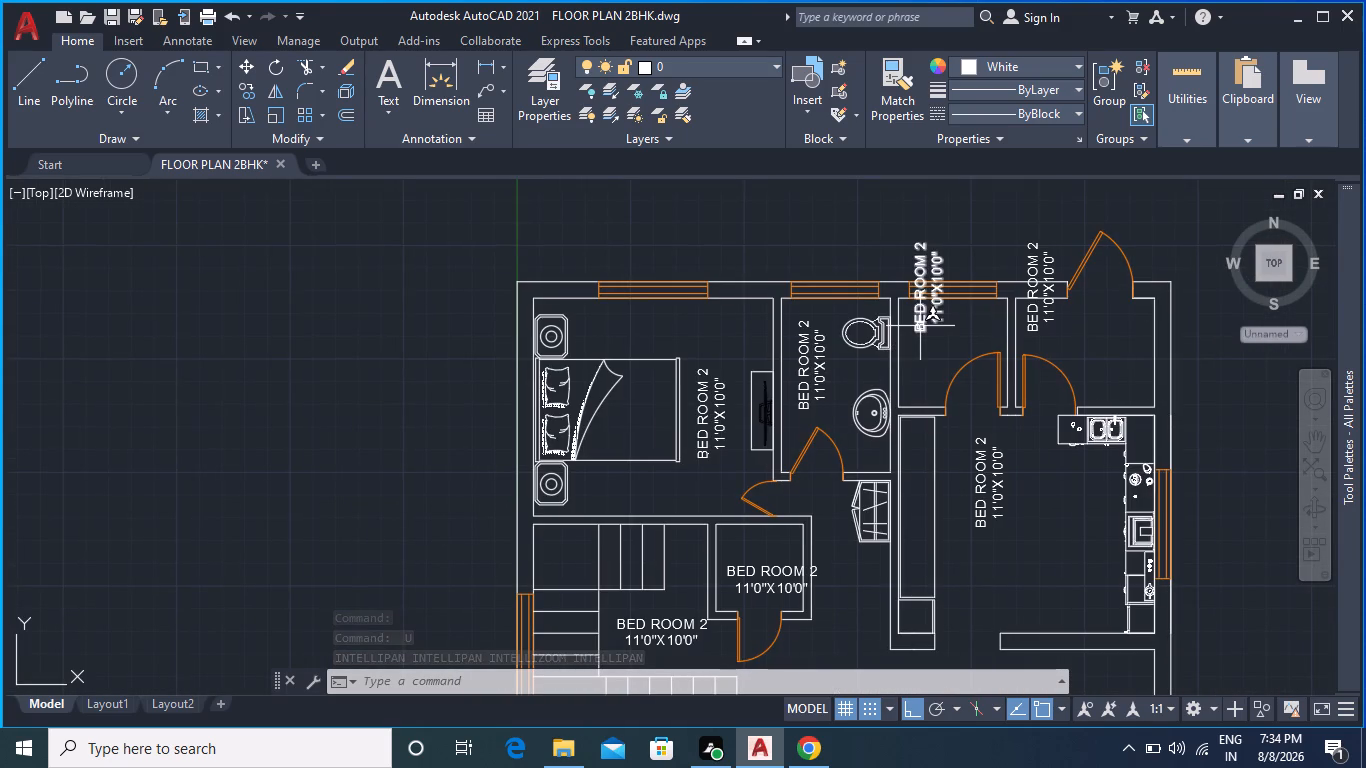
click(273, 66)
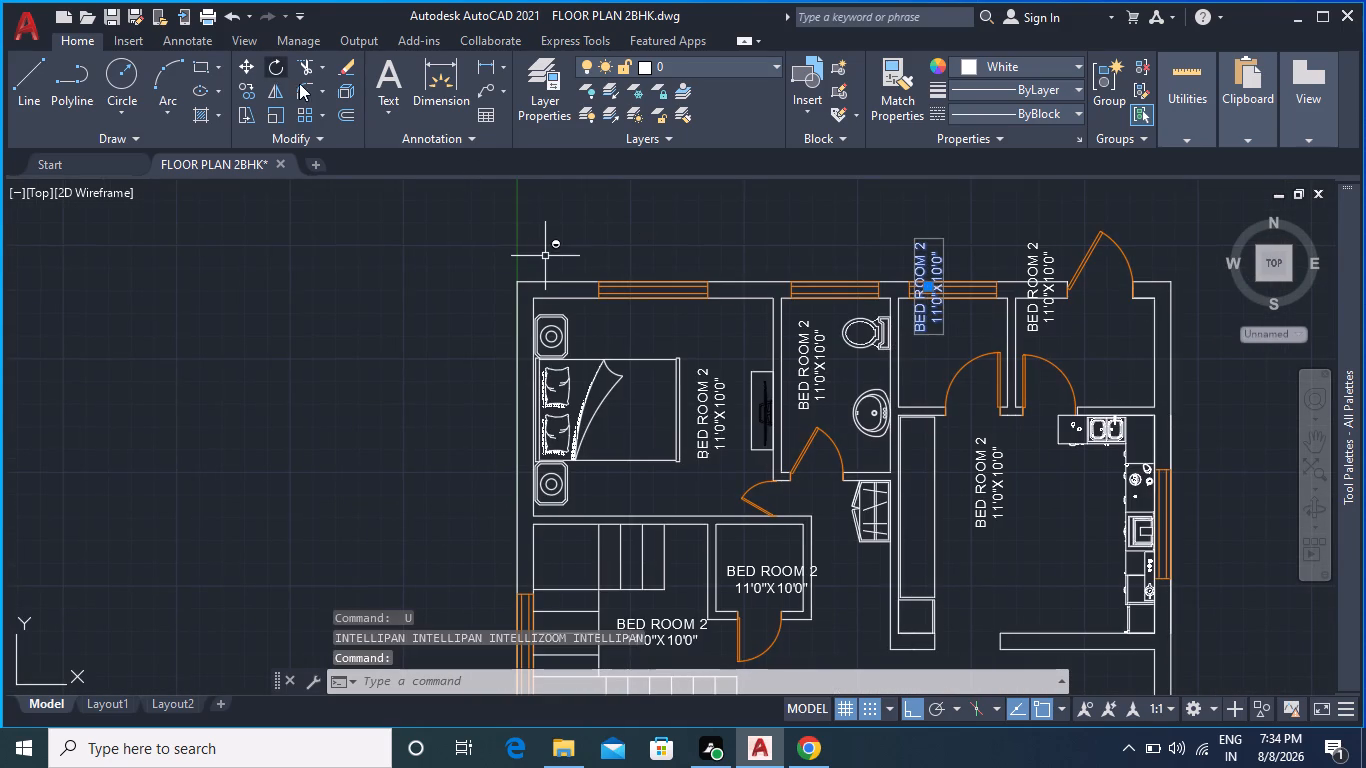
click(926, 331)
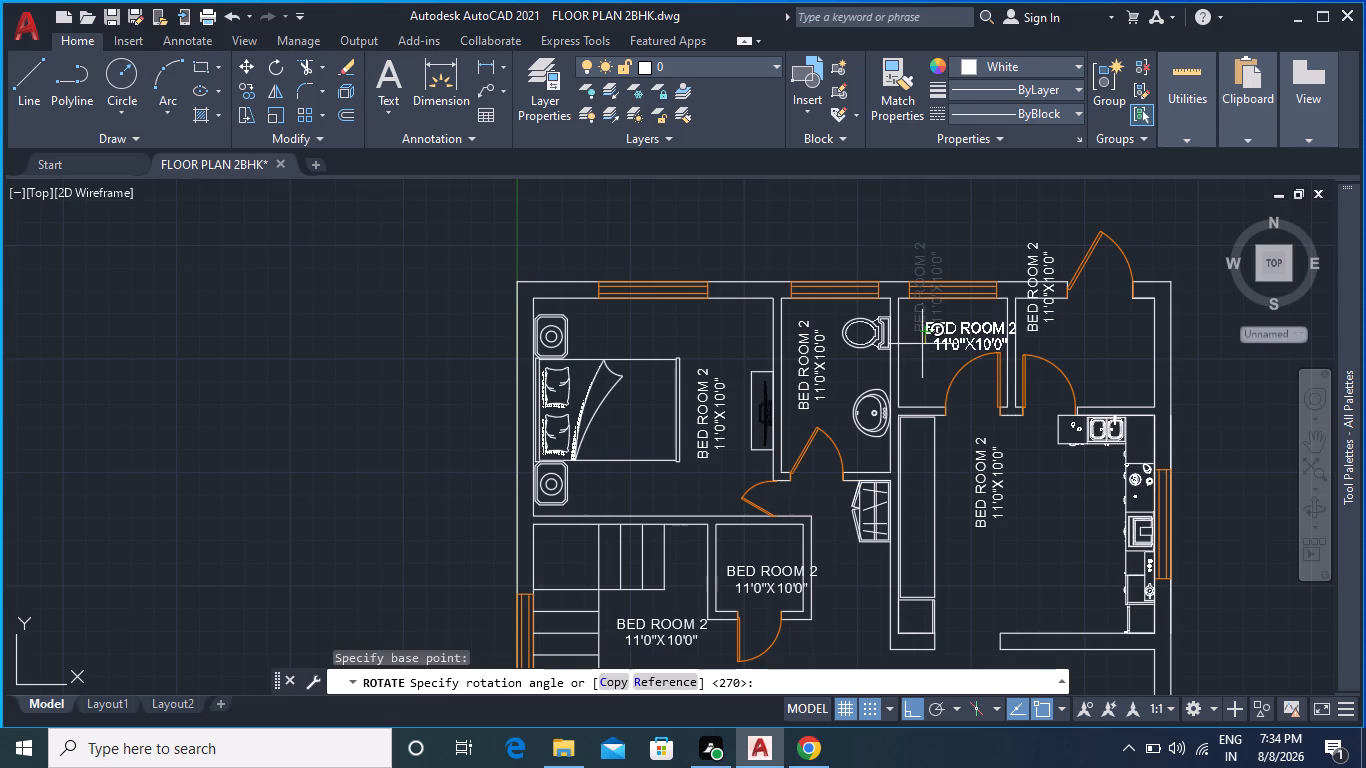
click(922, 348)
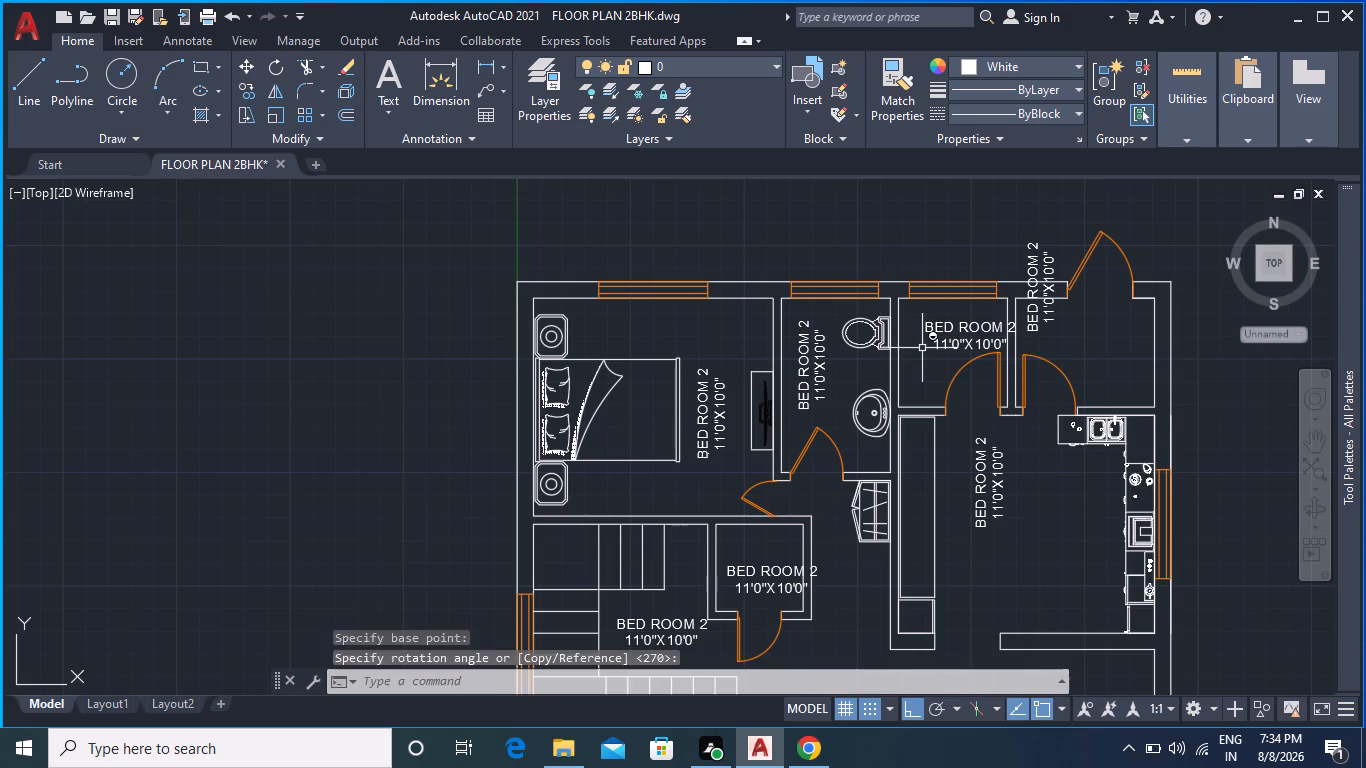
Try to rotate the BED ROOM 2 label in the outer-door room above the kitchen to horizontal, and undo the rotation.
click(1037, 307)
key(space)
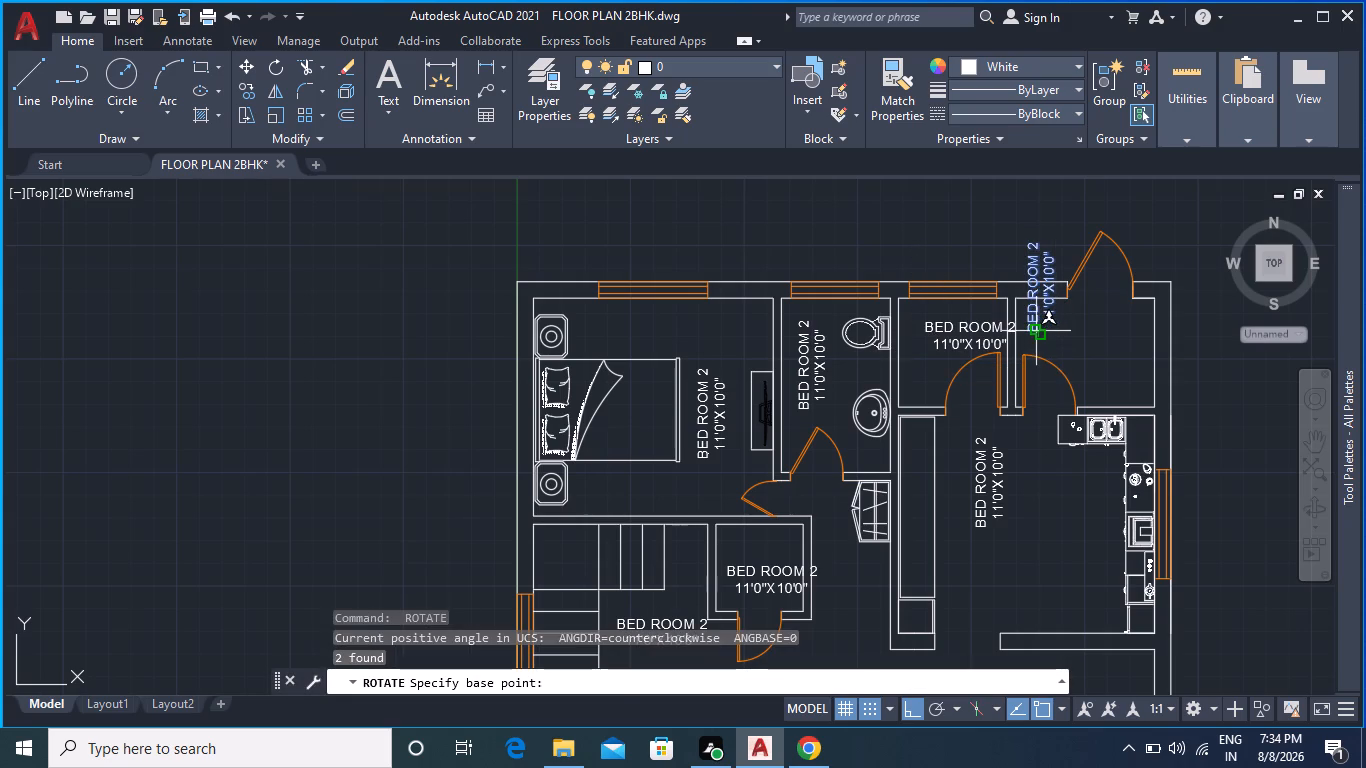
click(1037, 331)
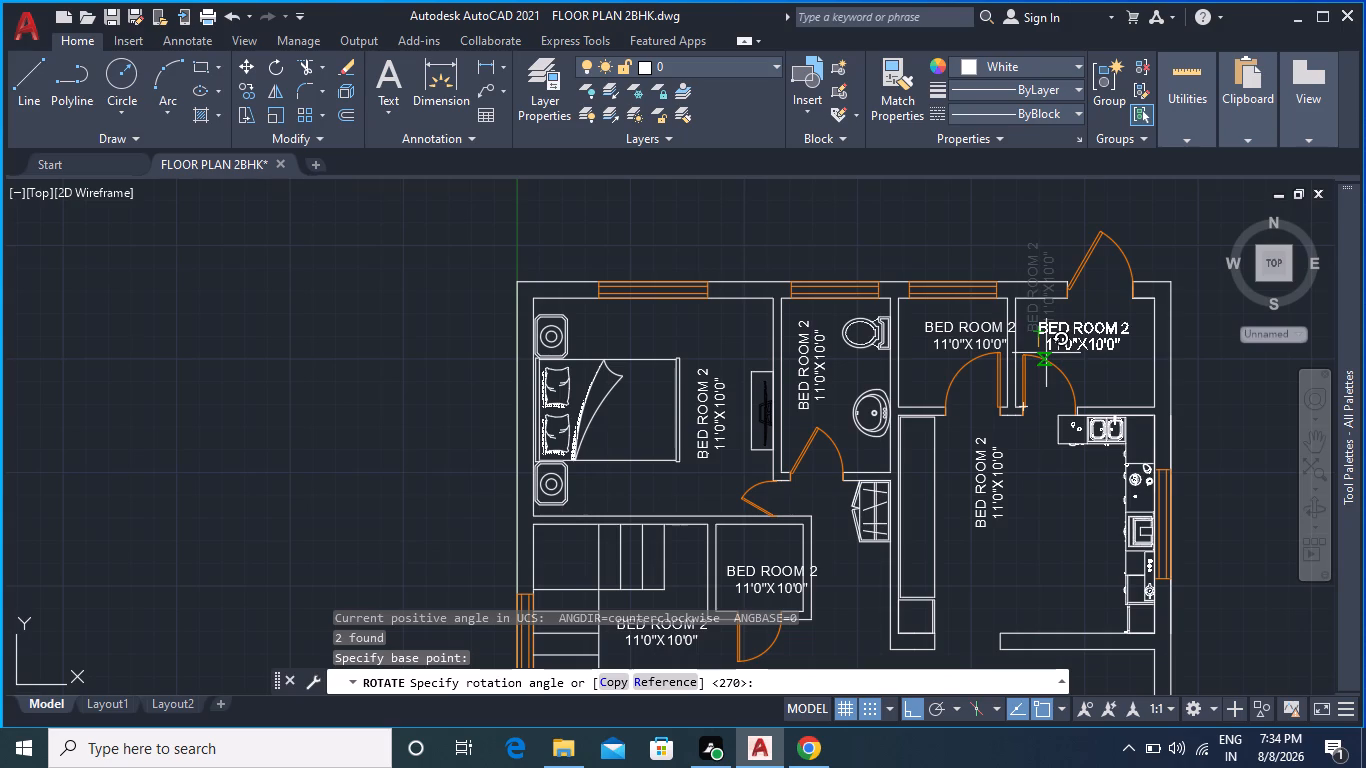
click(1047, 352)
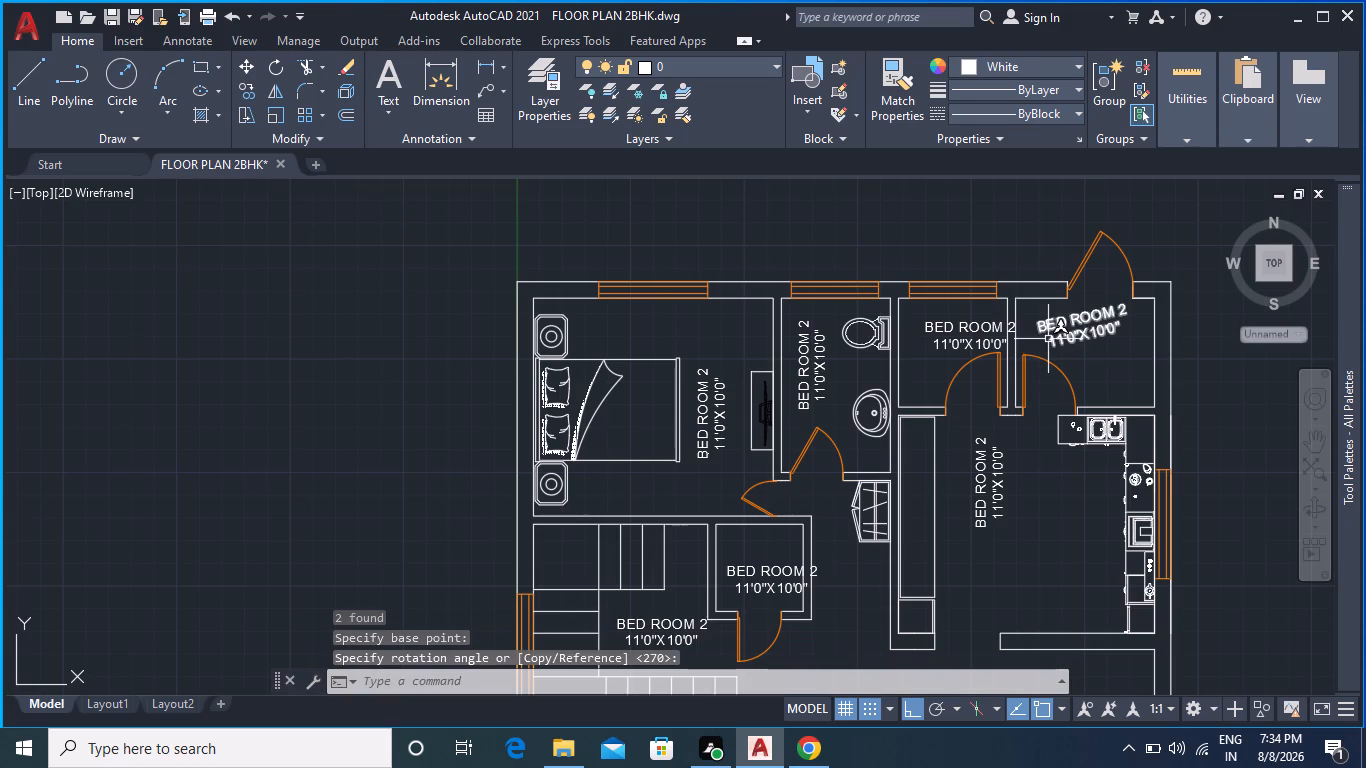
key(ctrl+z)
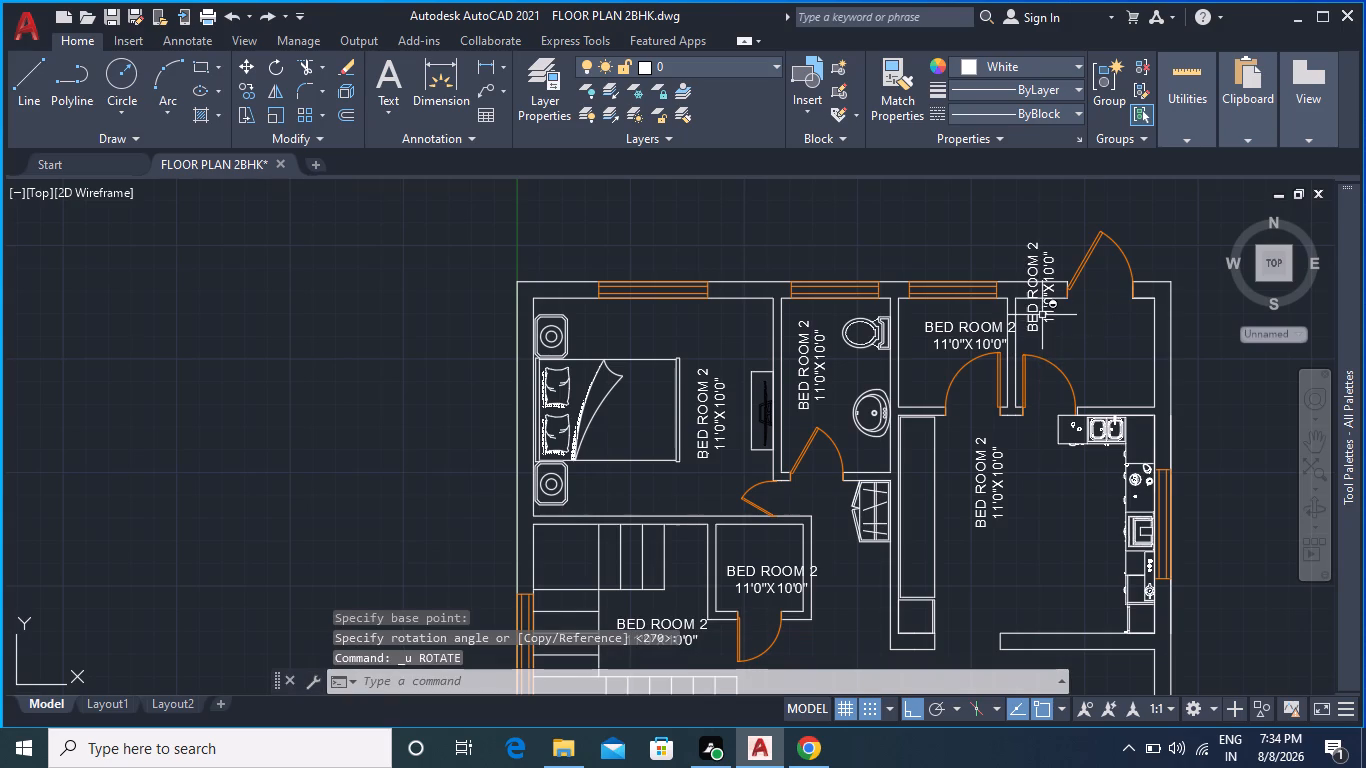
Rotate the BED ROOM 2 label in the outer-door room above the kitchen by 270° about its lower corner so it reads horizontally.
click(1042, 315)
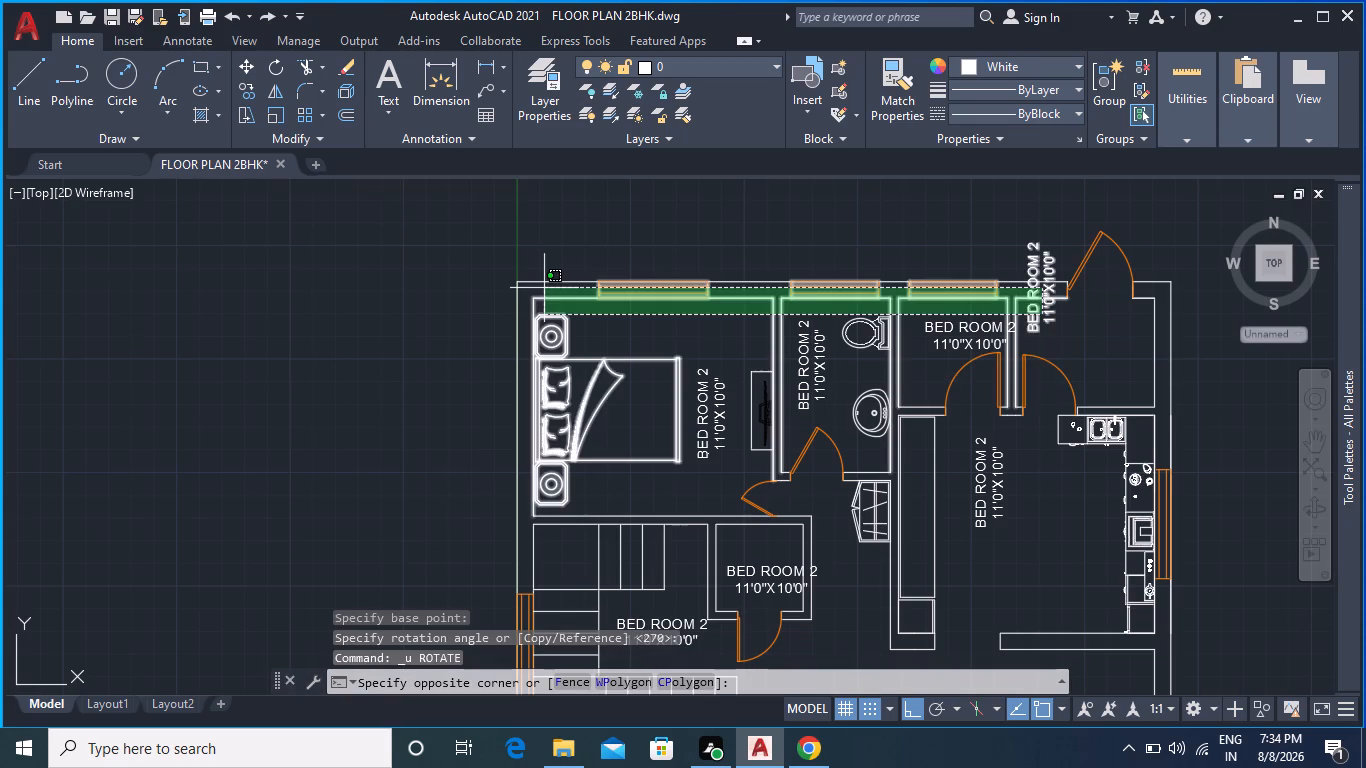
key(Escape)
click(1037, 319)
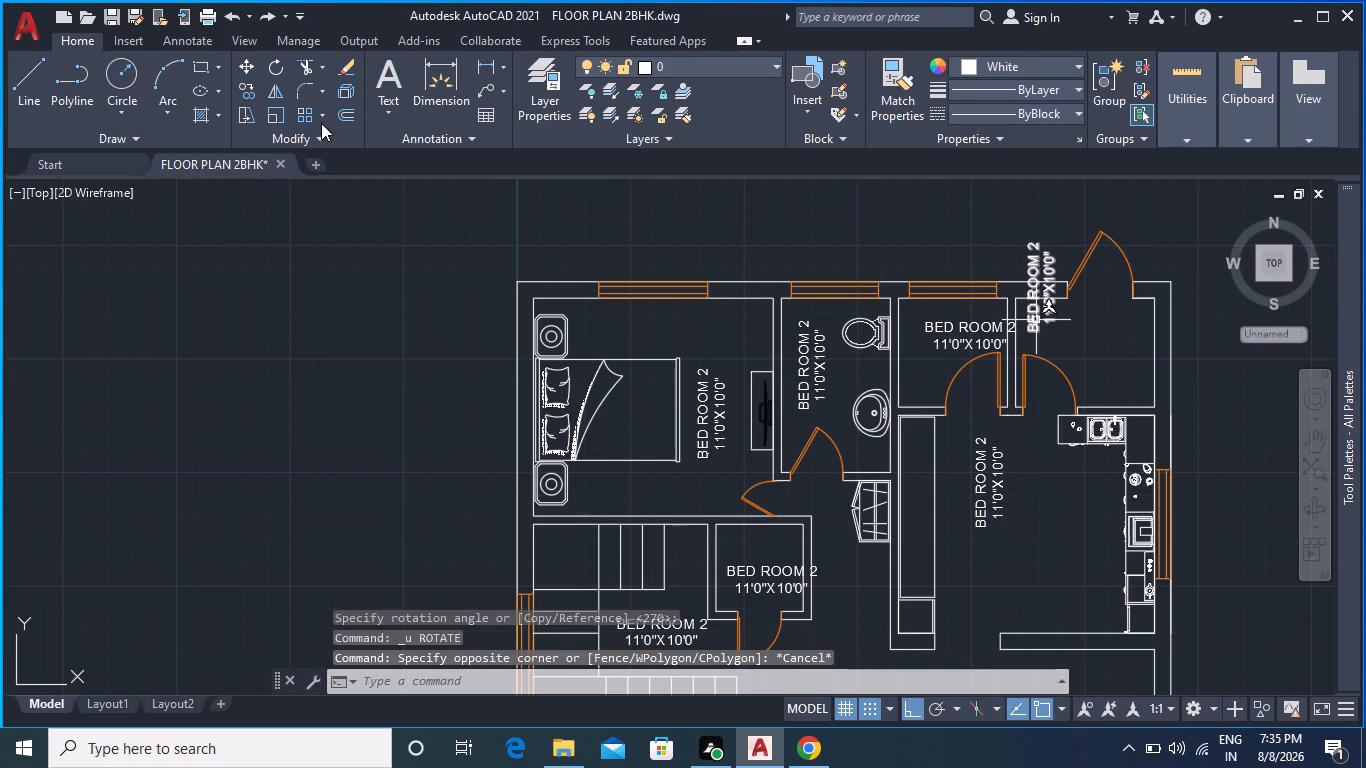
click(277, 72)
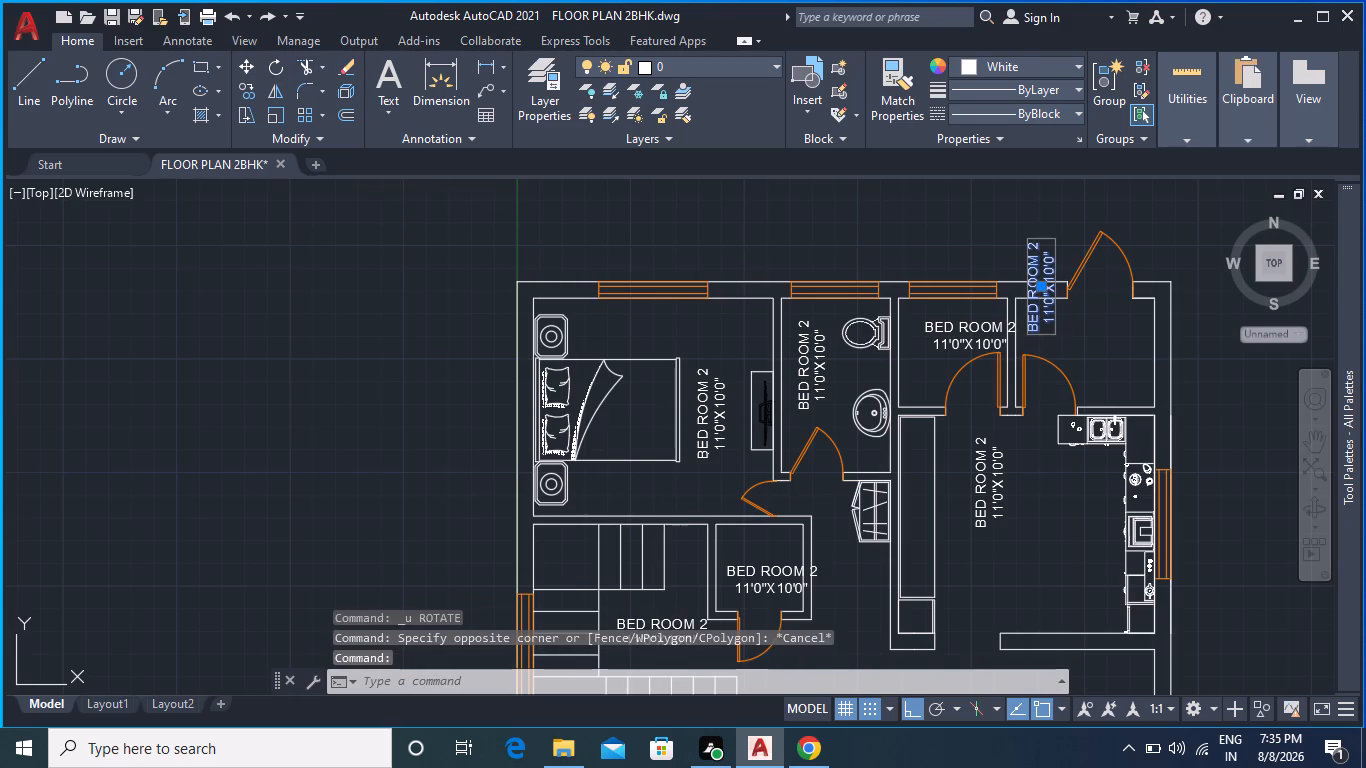
click(1042, 328)
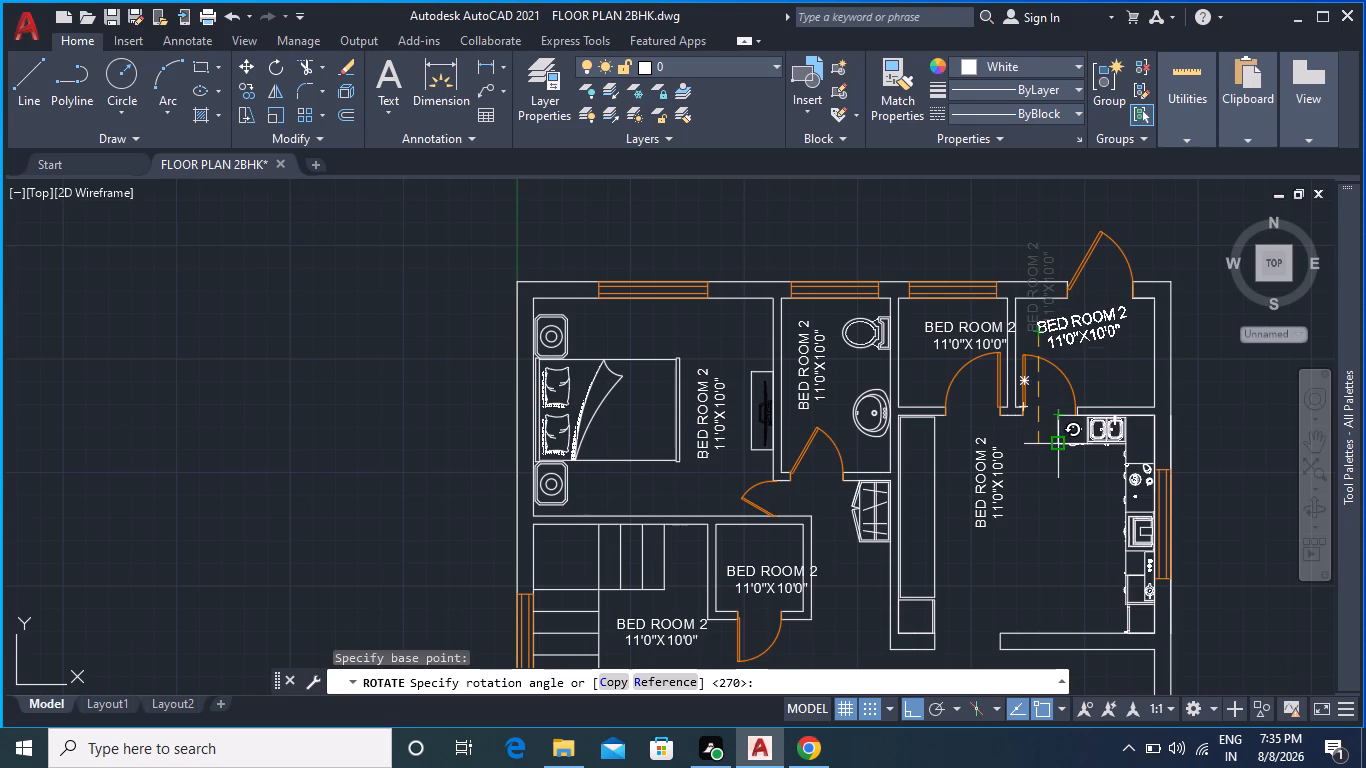
click(1035, 474)
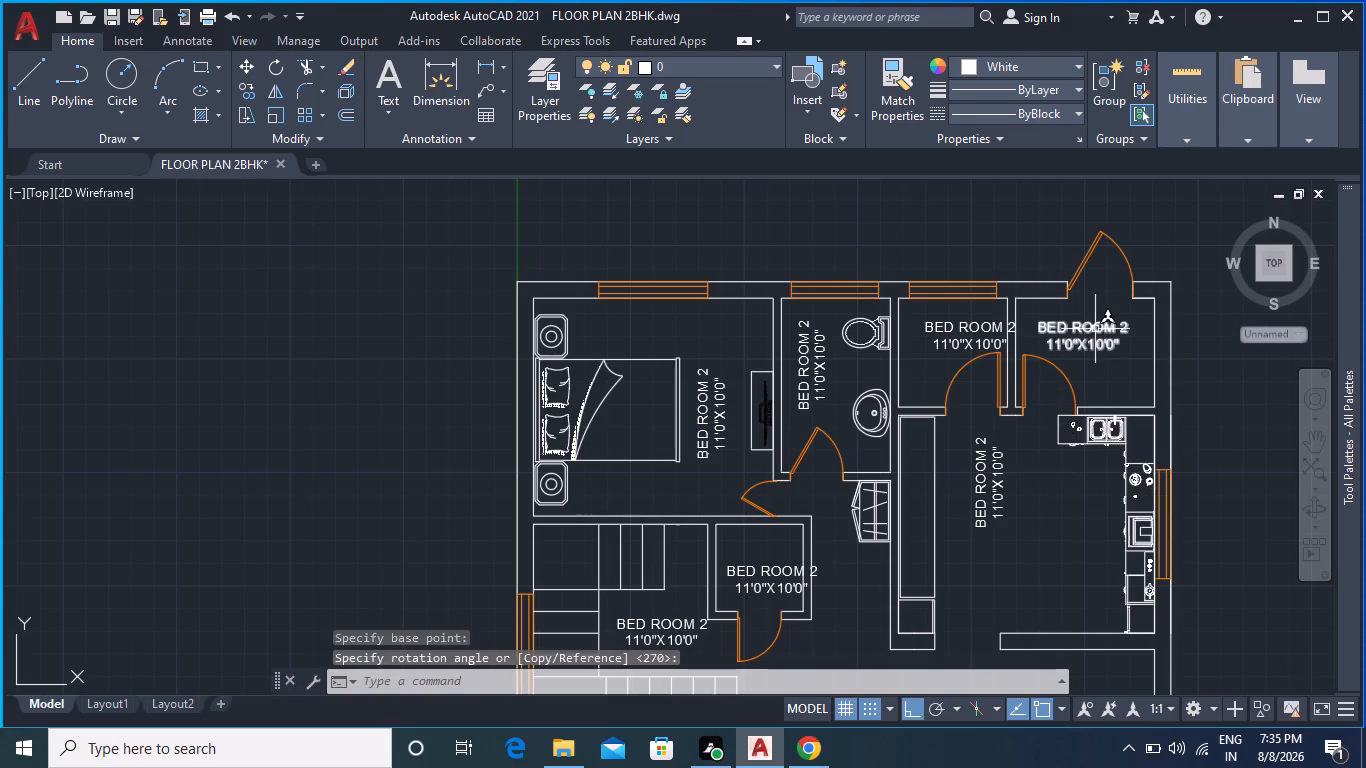
Move the BED ROOM 2 label in the small room beside the bathroom towards the bathroom wall so it fits inside the room.
scroll(1080, 340, up, 2)
scroll(1097, 360, down, 1)
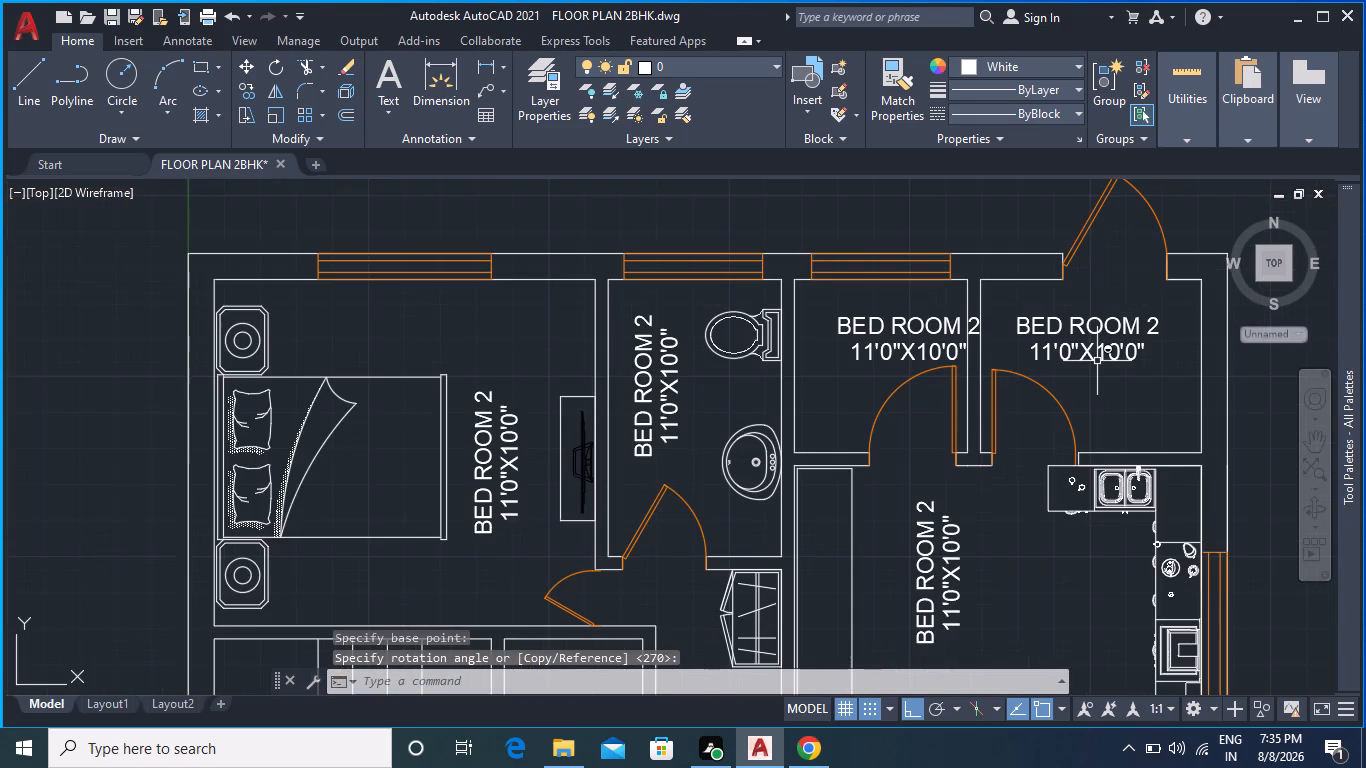
middle_drag(1107, 388, 1113, 324)
click(896, 260)
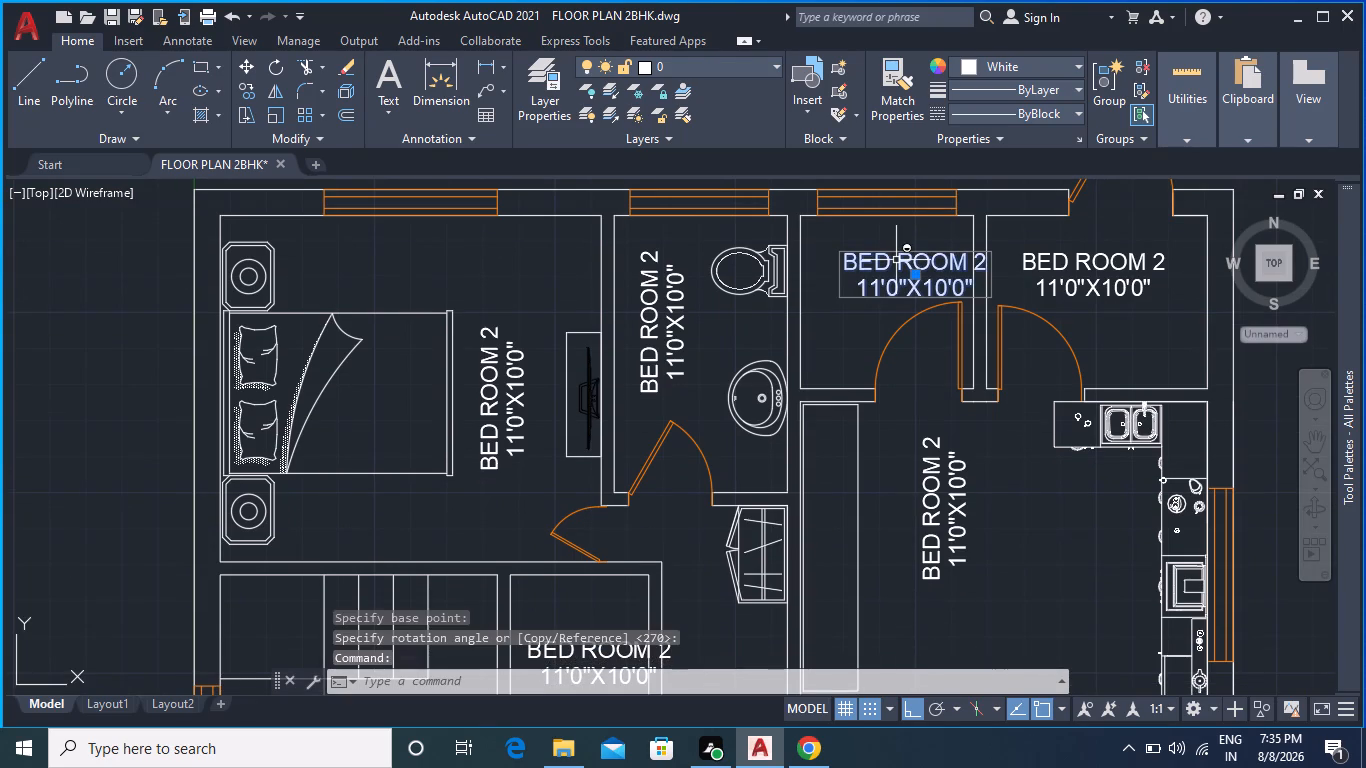
click(241, 61)
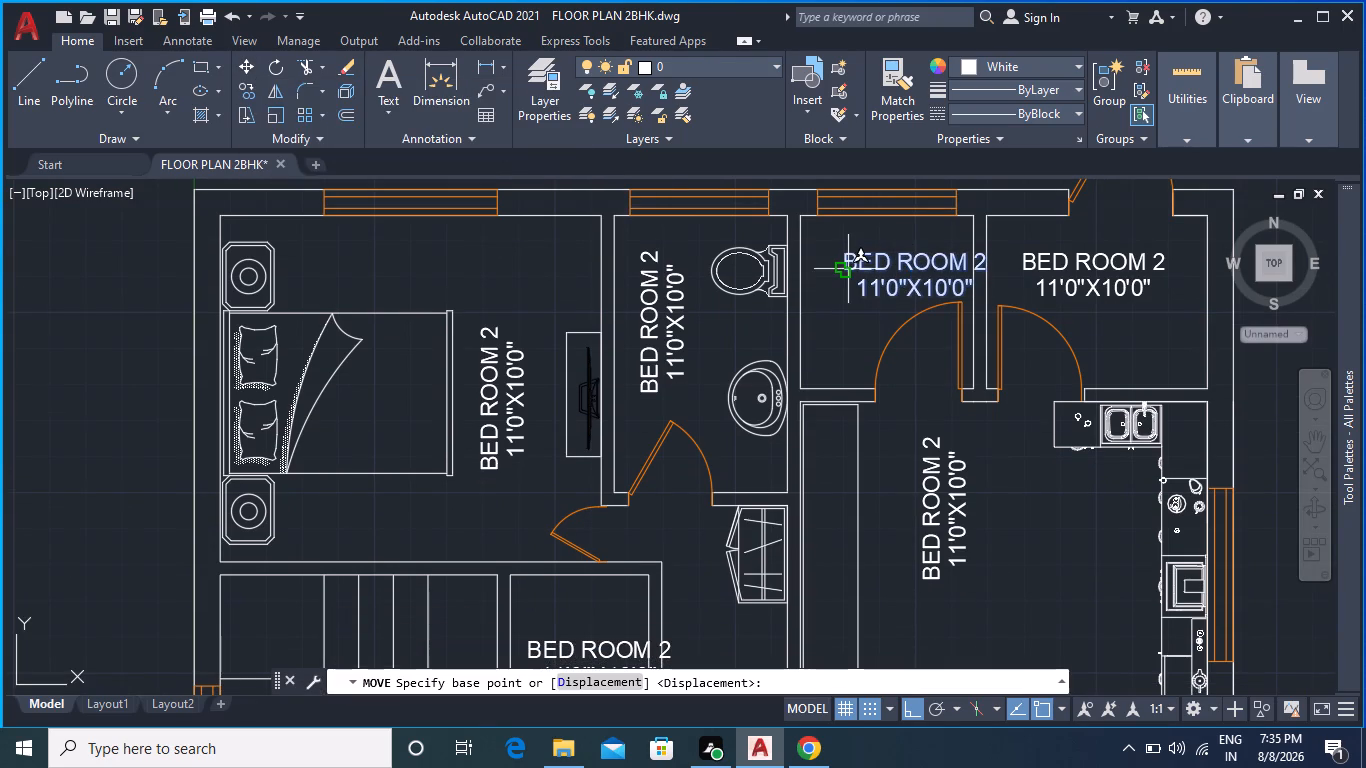
click(847, 268)
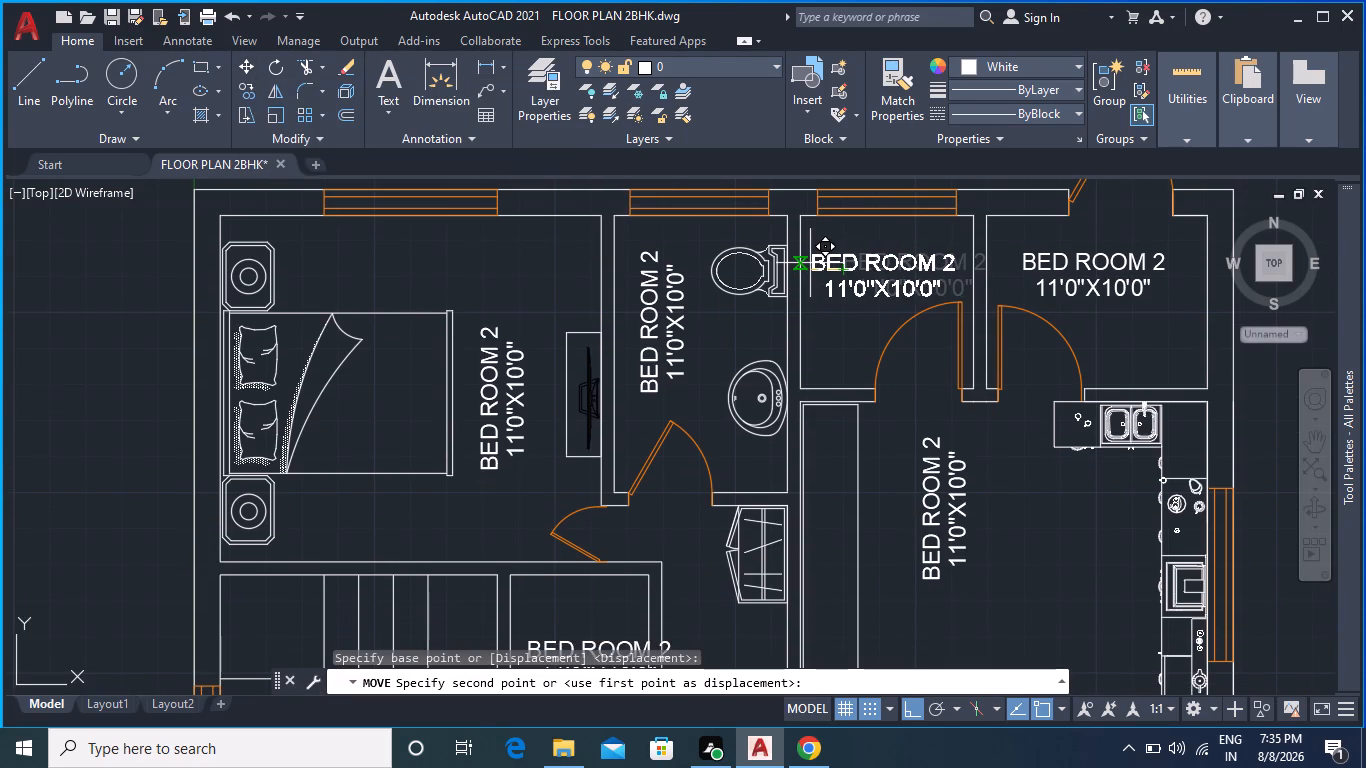
click(811, 263)
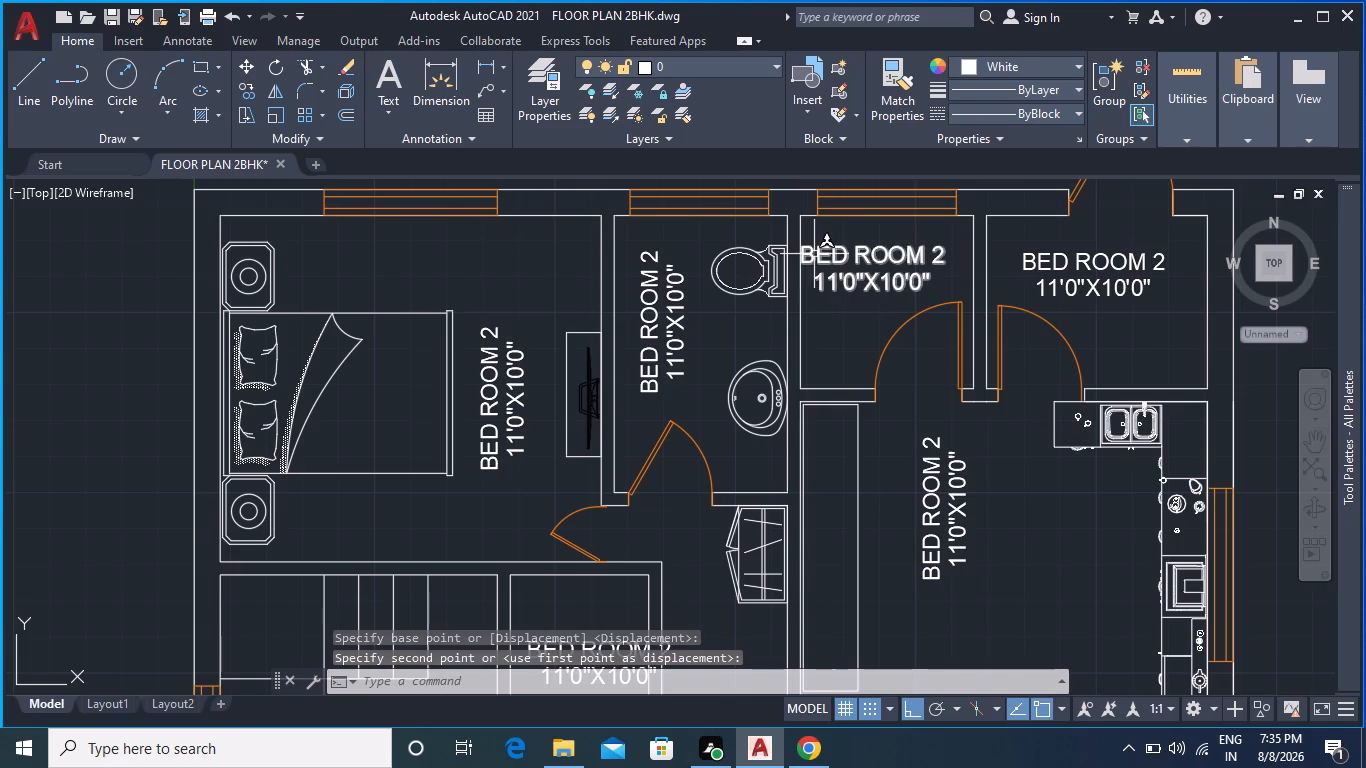
Move the BED ROOM 2 label in the small room beside the bathroom about 6" horizontally away from the bathroom wall.
click(815, 255)
key(space)
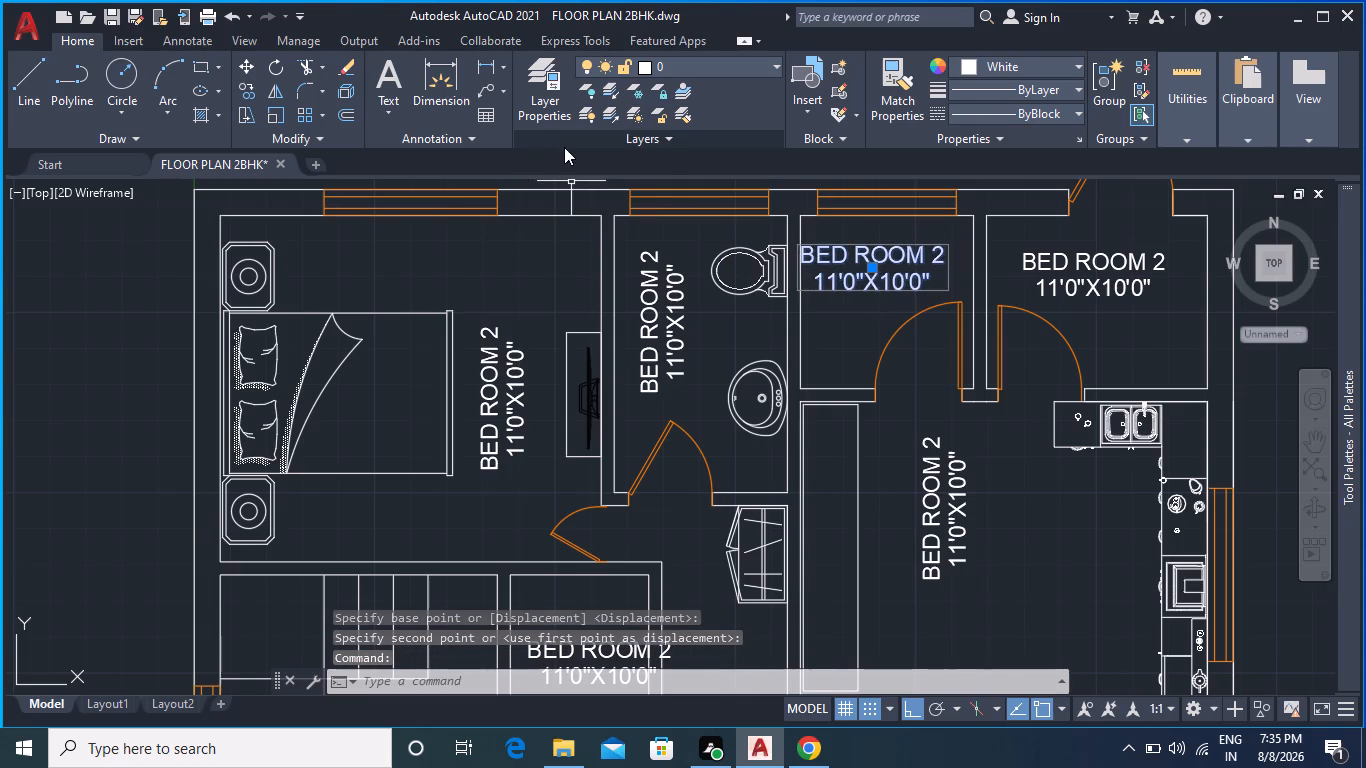
click(804, 266)
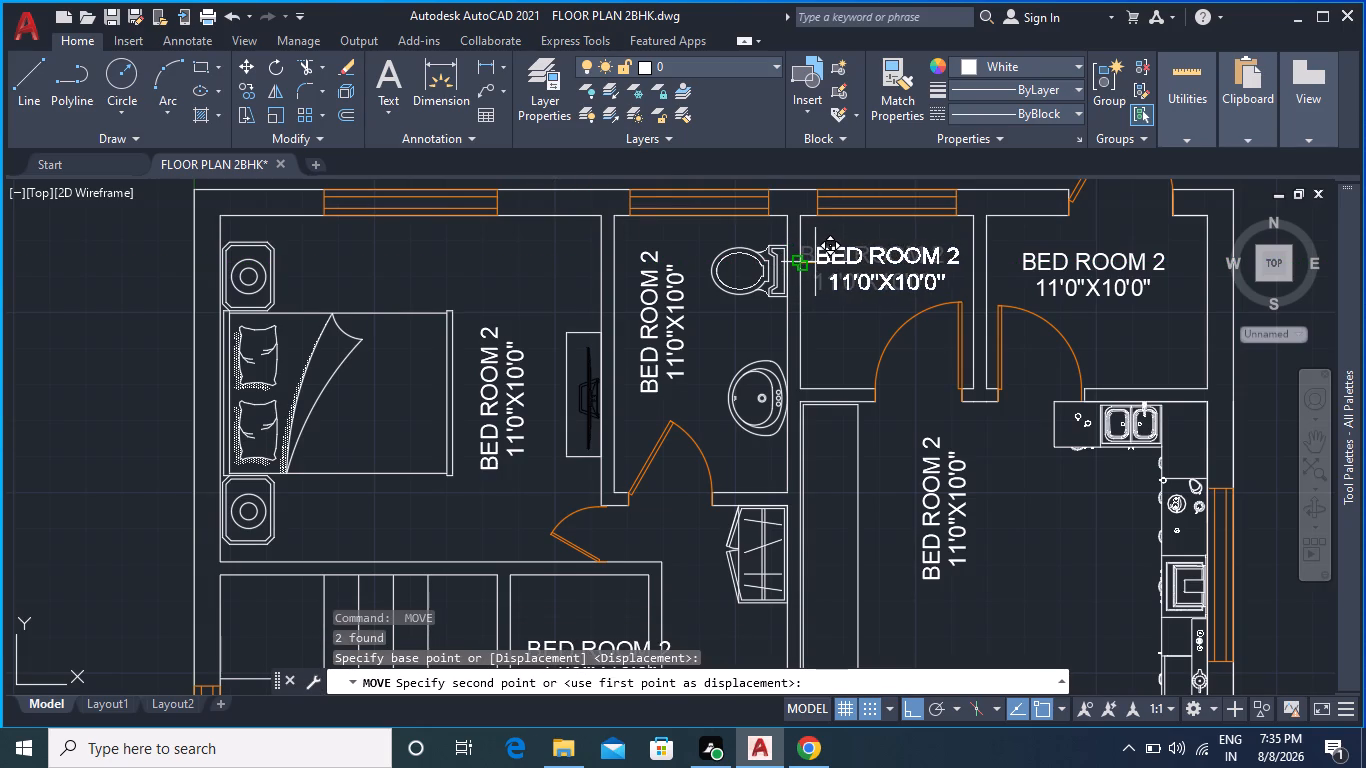
click(815, 261)
click(809, 261)
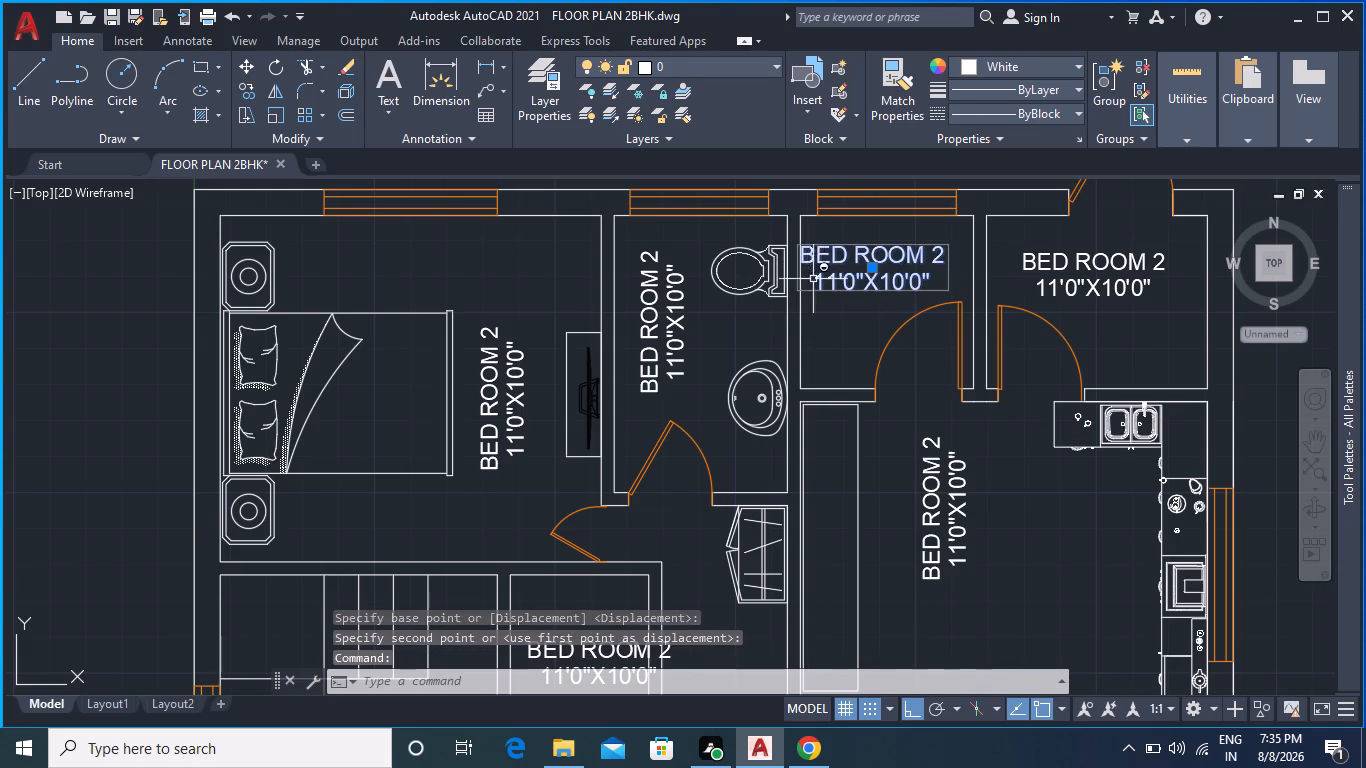
key(space)
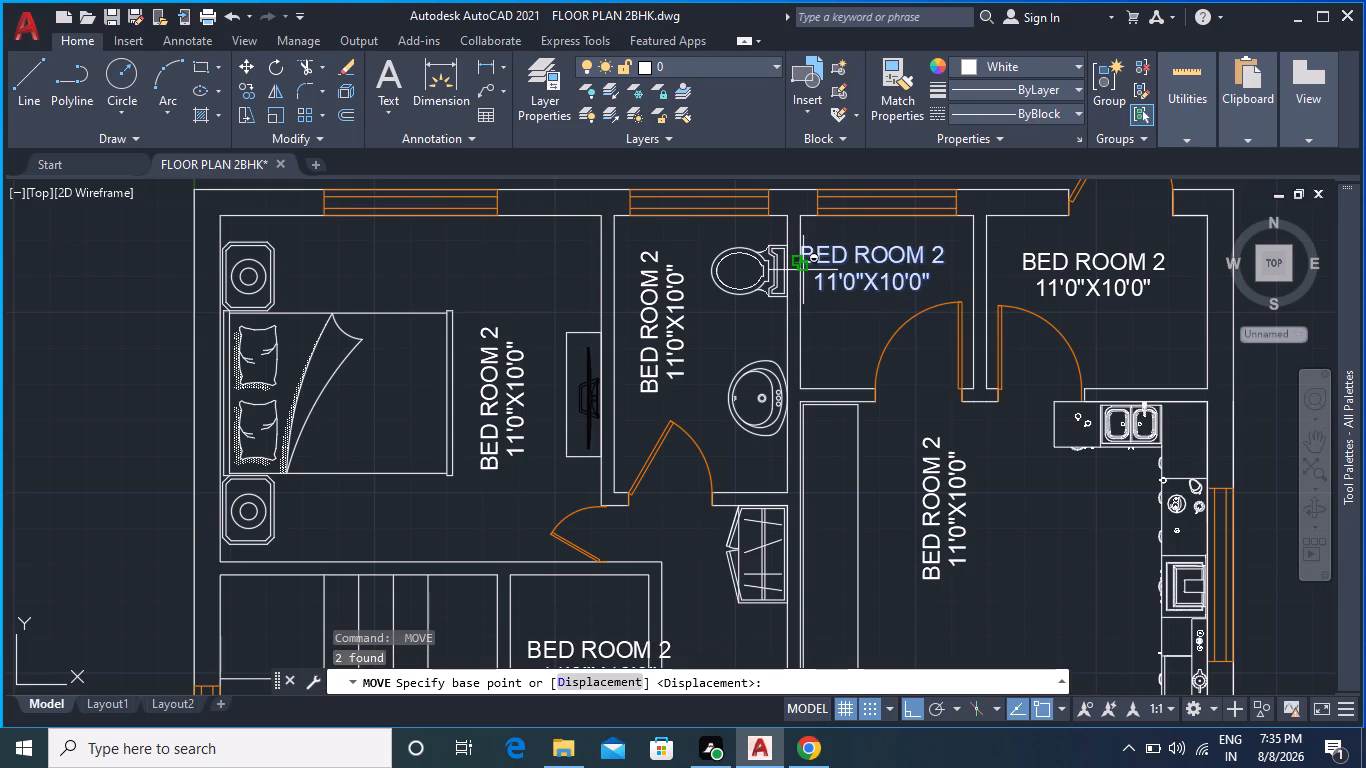
click(804, 264)
scroll(820, 262, up, 2)
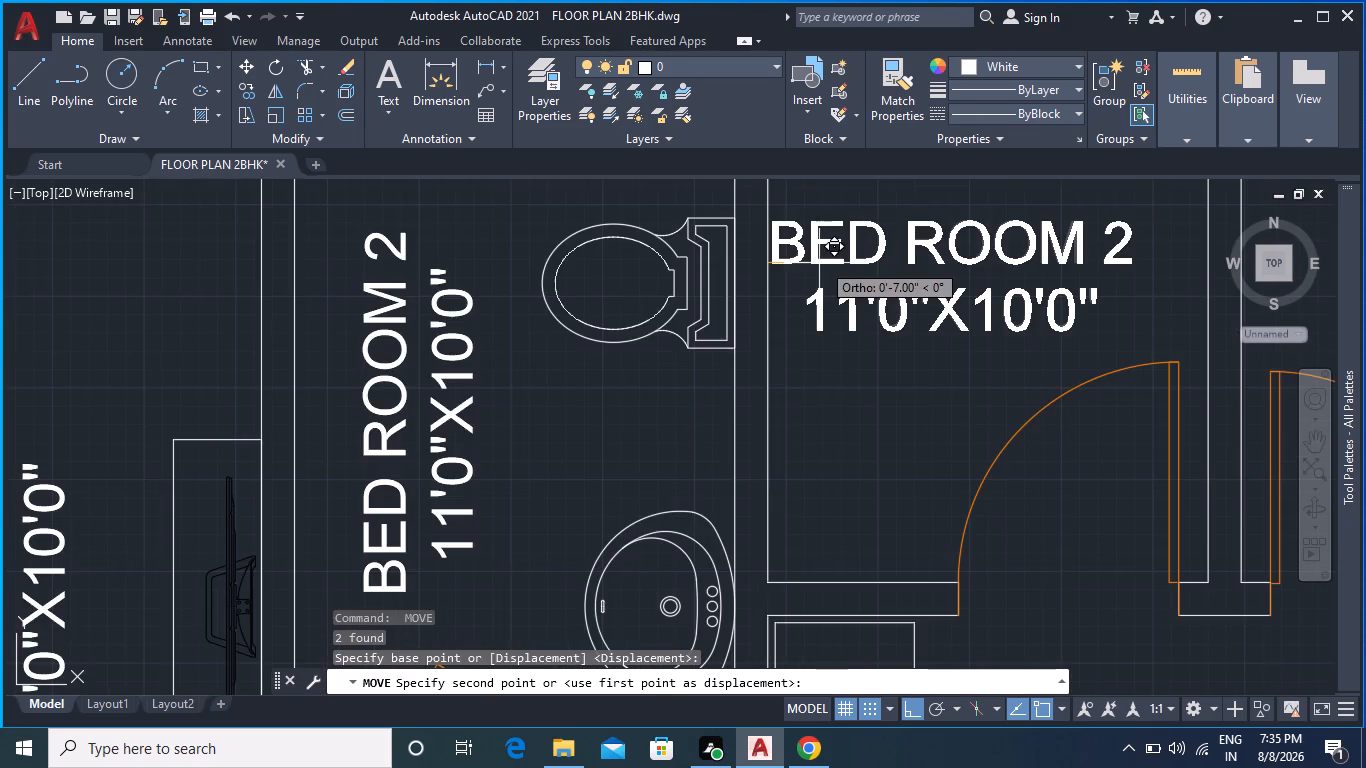
scroll(821, 262, up, 1)
middle_drag(839, 269, 741, 303)
scroll(741, 303, down, 1)
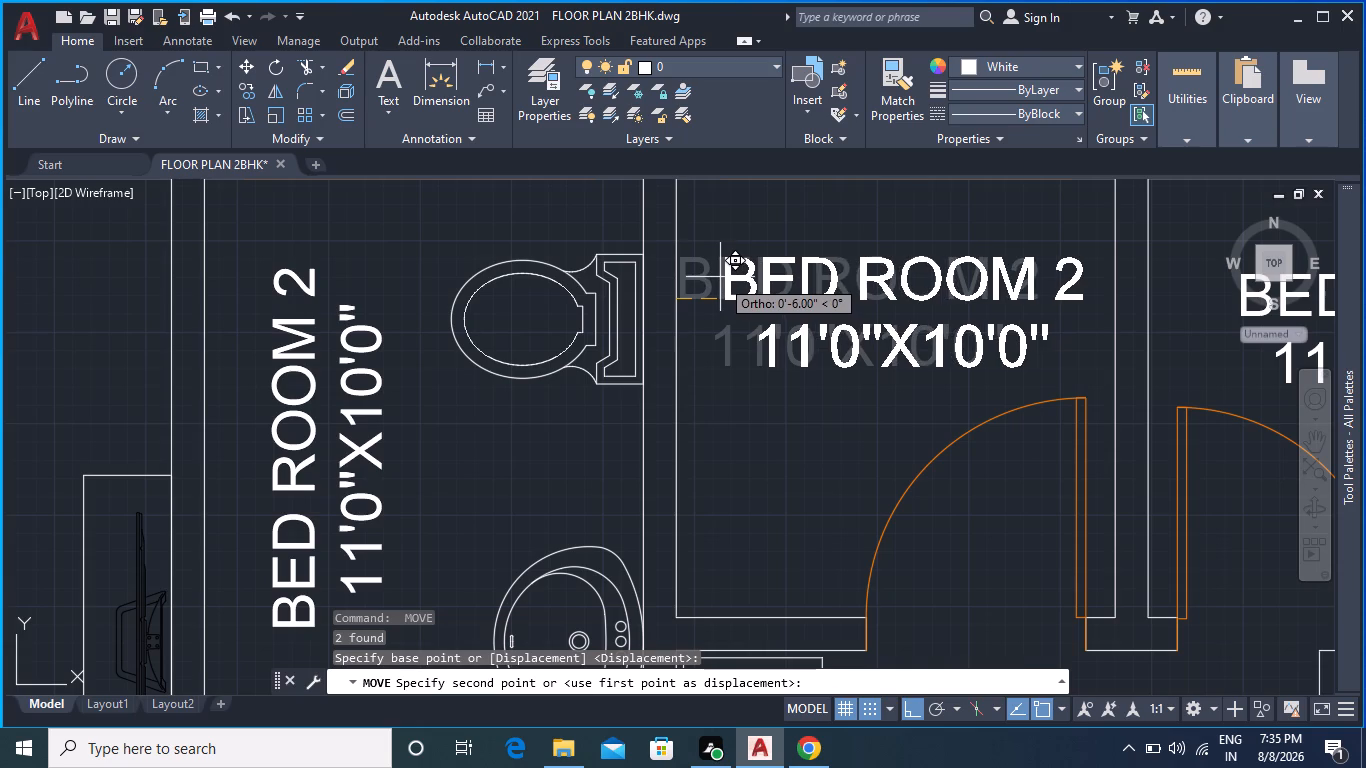
click(720, 278)
Move the BED ROOM 2 label in the small room beside the staircase with Ortho off, so its start meets the inner wall face on the staircase side.
scroll(778, 287, down, 3)
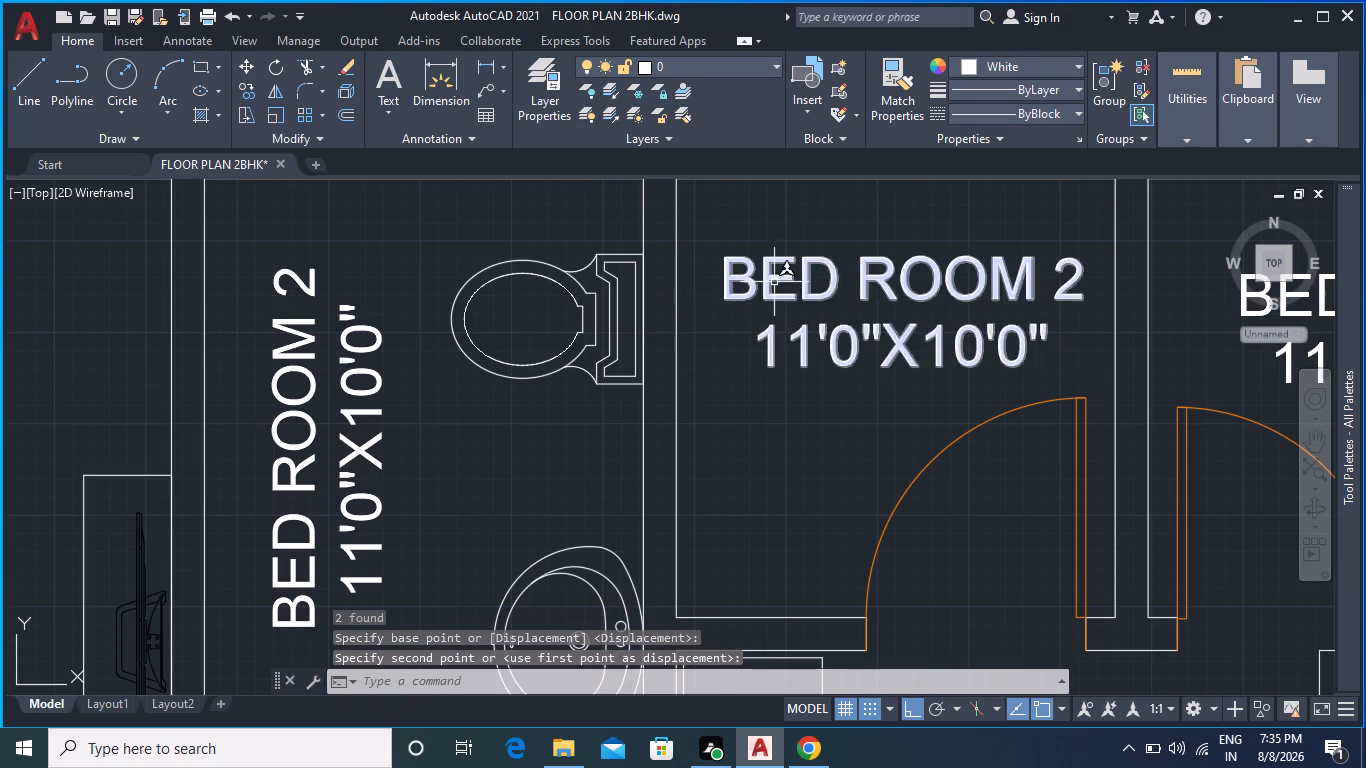
middle_drag(946, 300, 803, 297)
scroll(873, 284, up, 3)
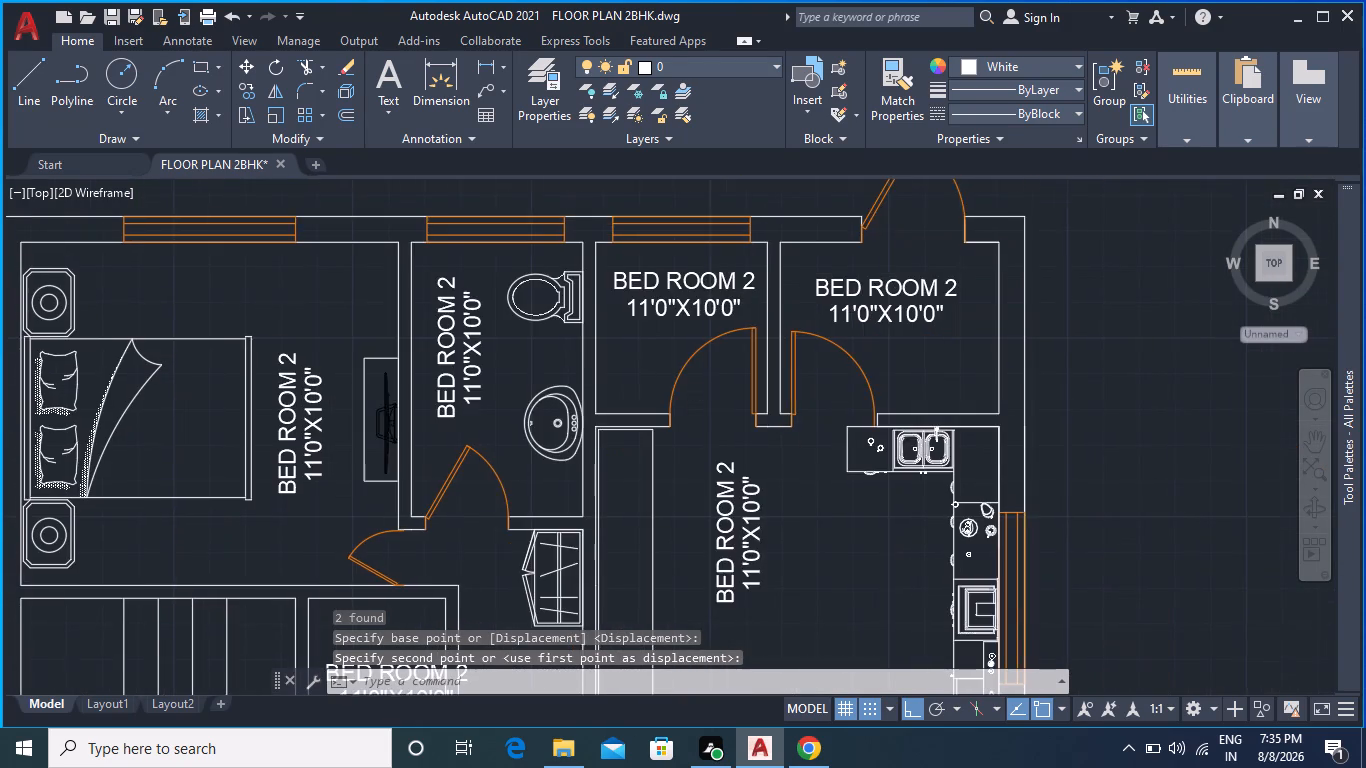
scroll(889, 315, down, 3)
middle_drag(895, 338, 1073, 261)
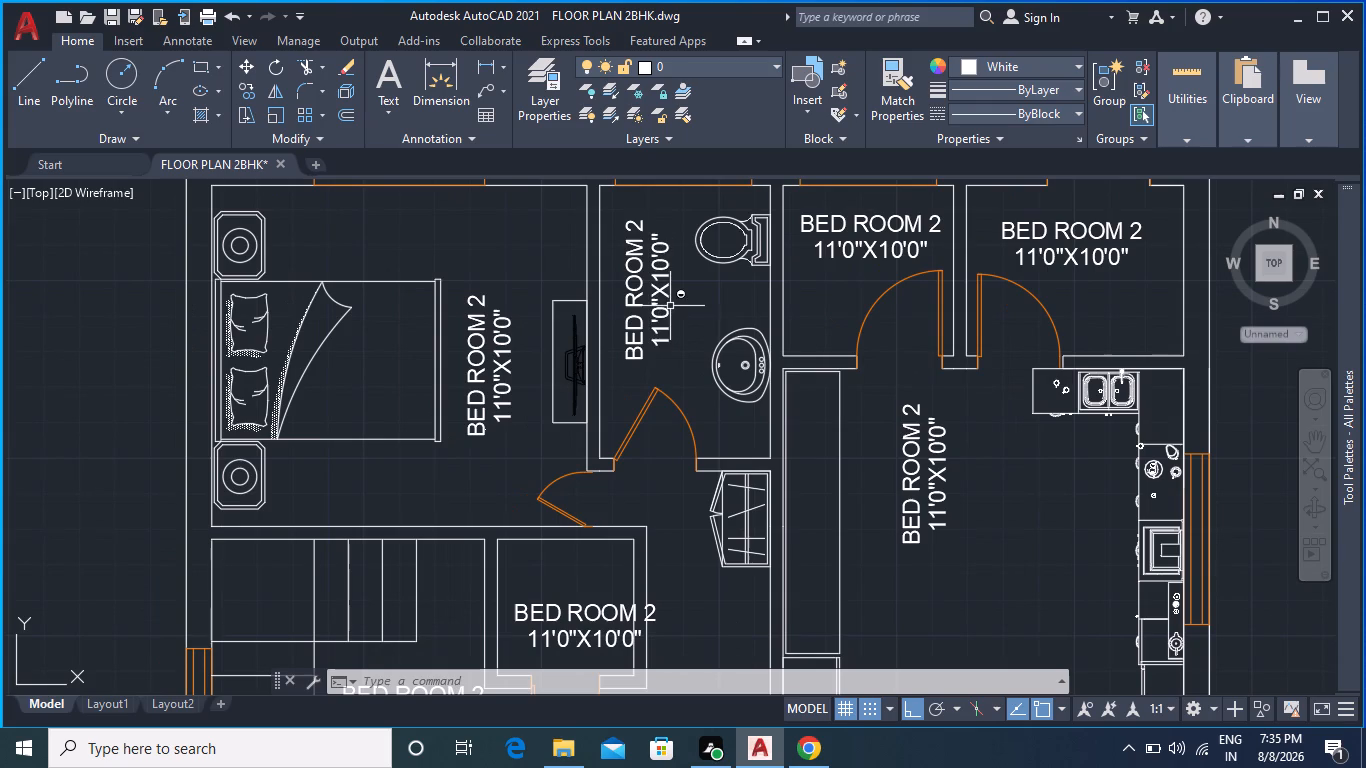
scroll(659, 297, down, 1)
middle_drag(684, 343, 707, 243)
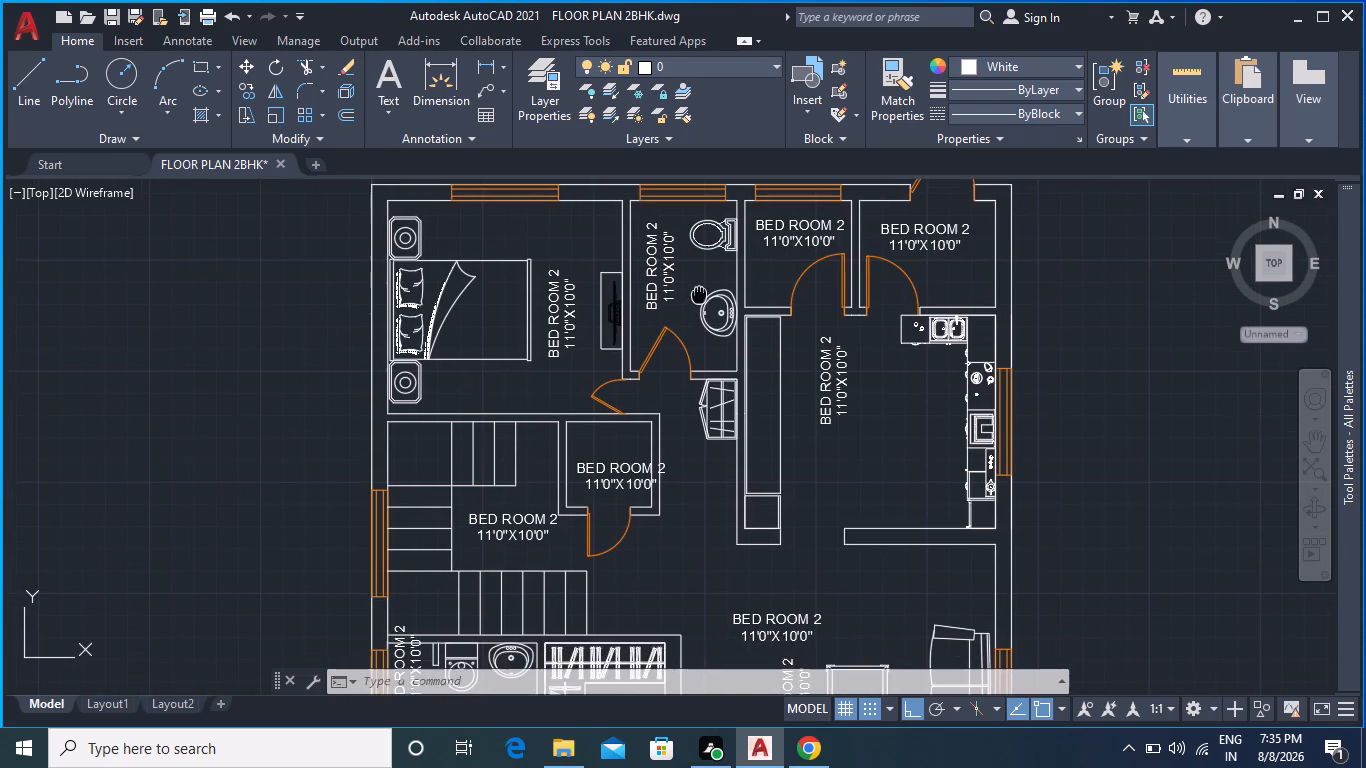
scroll(644, 388, up, 6)
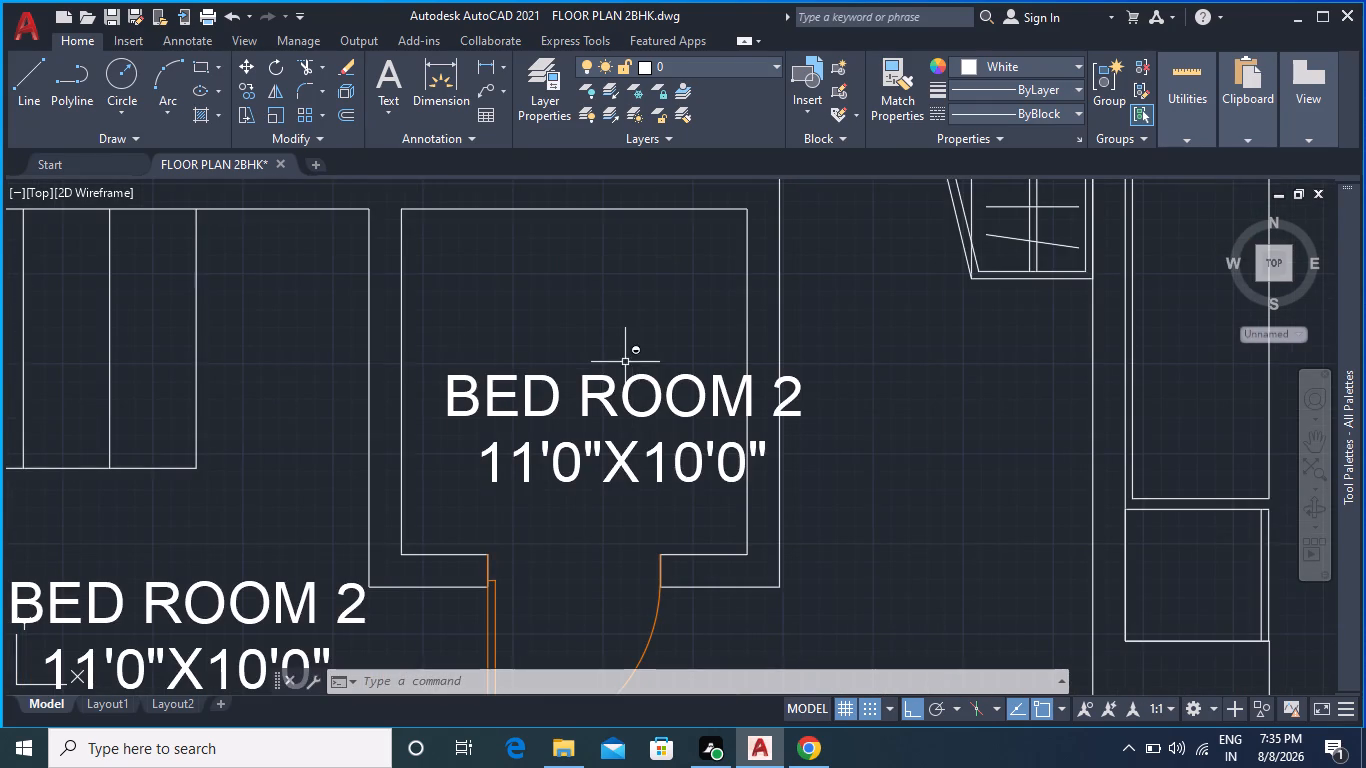
middle_drag(625, 362, 663, 296)
click(621, 339)
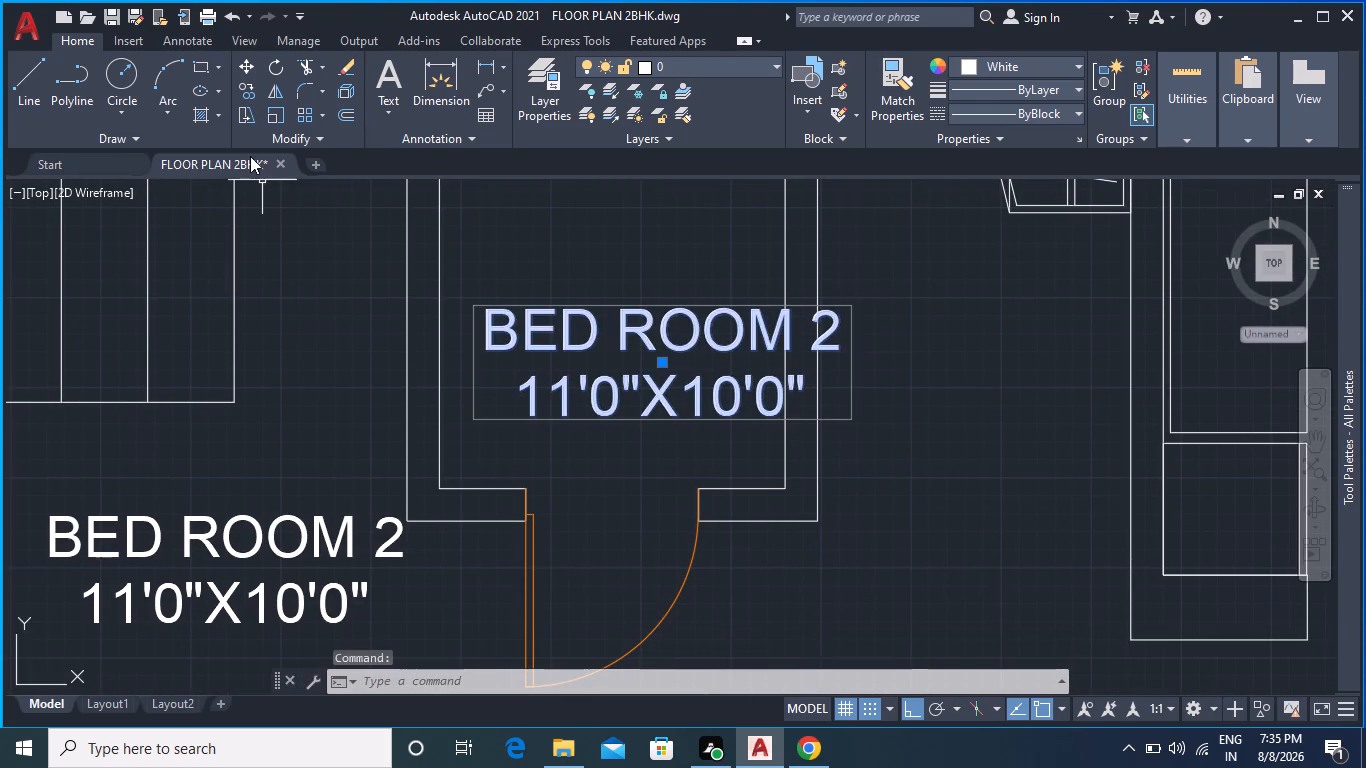
key(space)
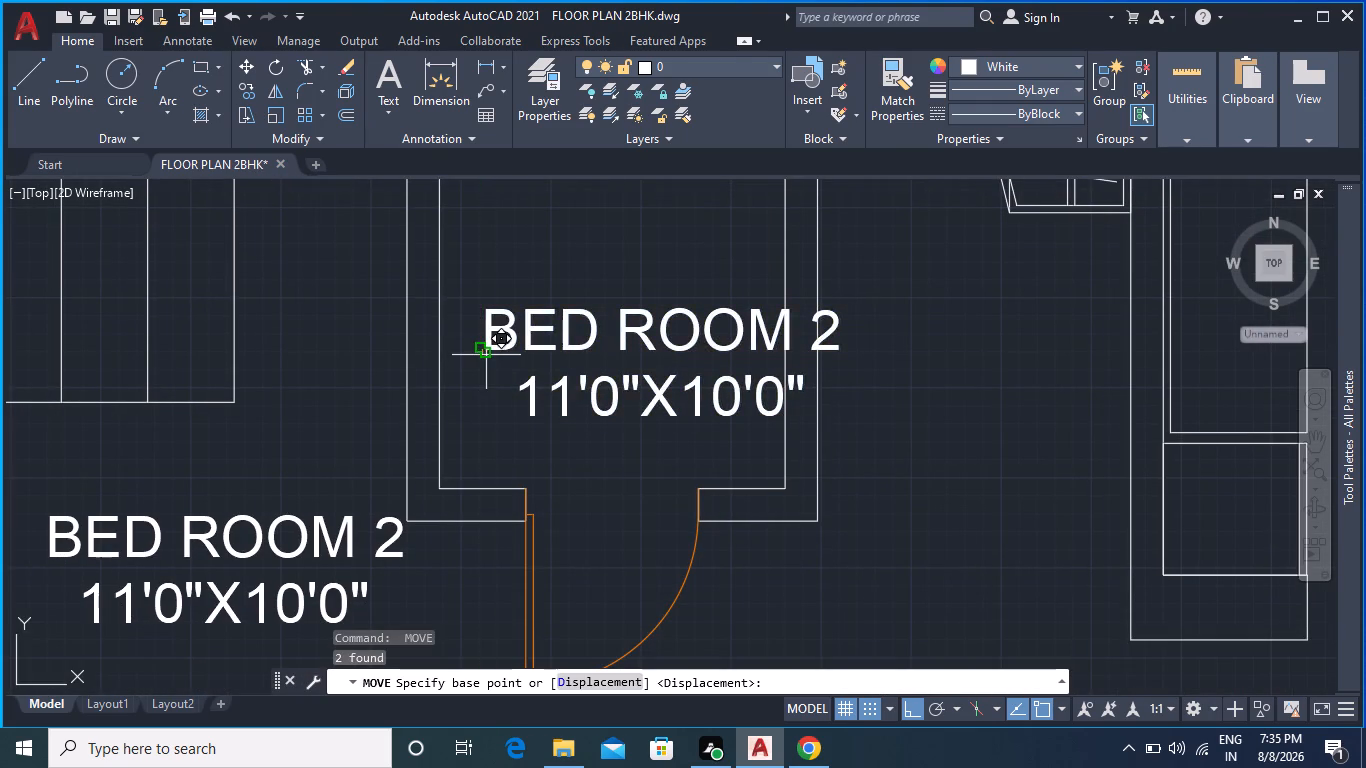
click(486, 354)
scroll(461, 300, up, 1)
middle_drag(469, 314, 498, 372)
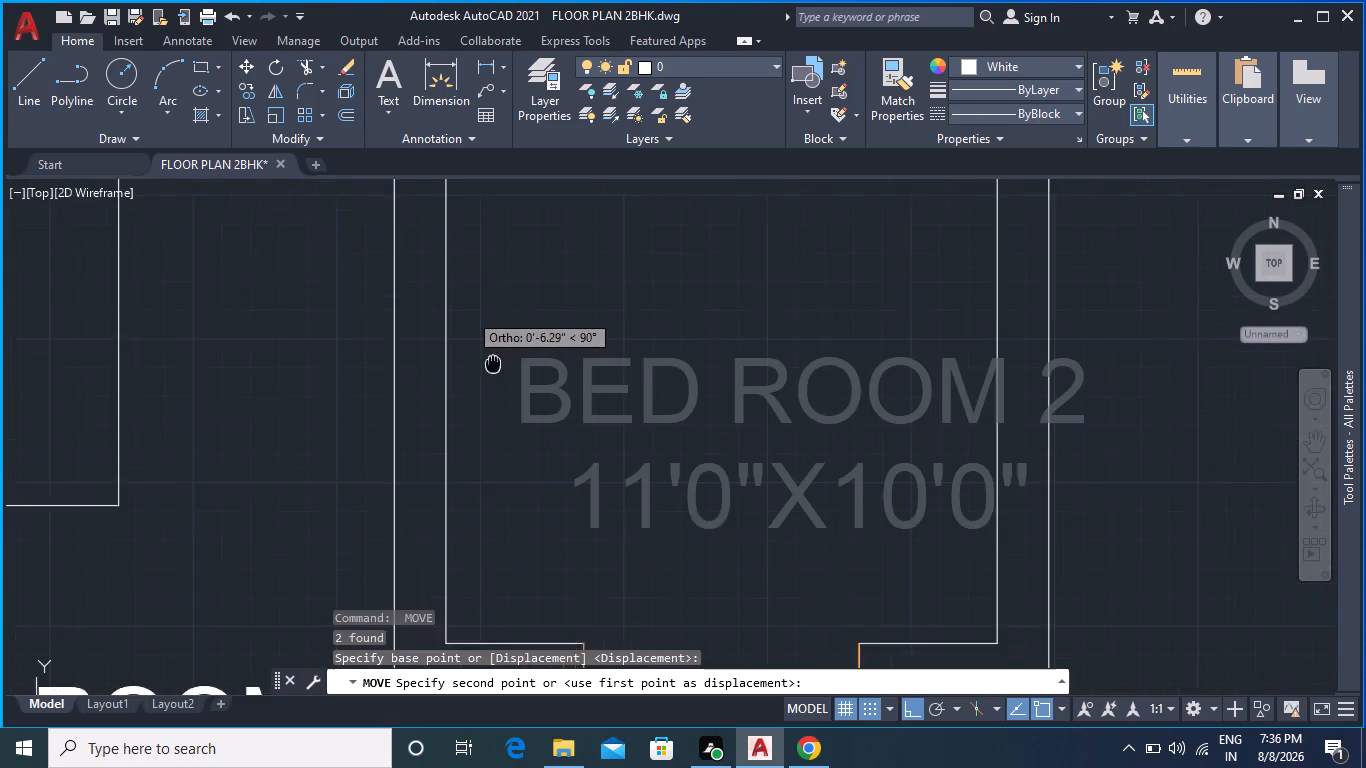
middle_drag(498, 372, 519, 392)
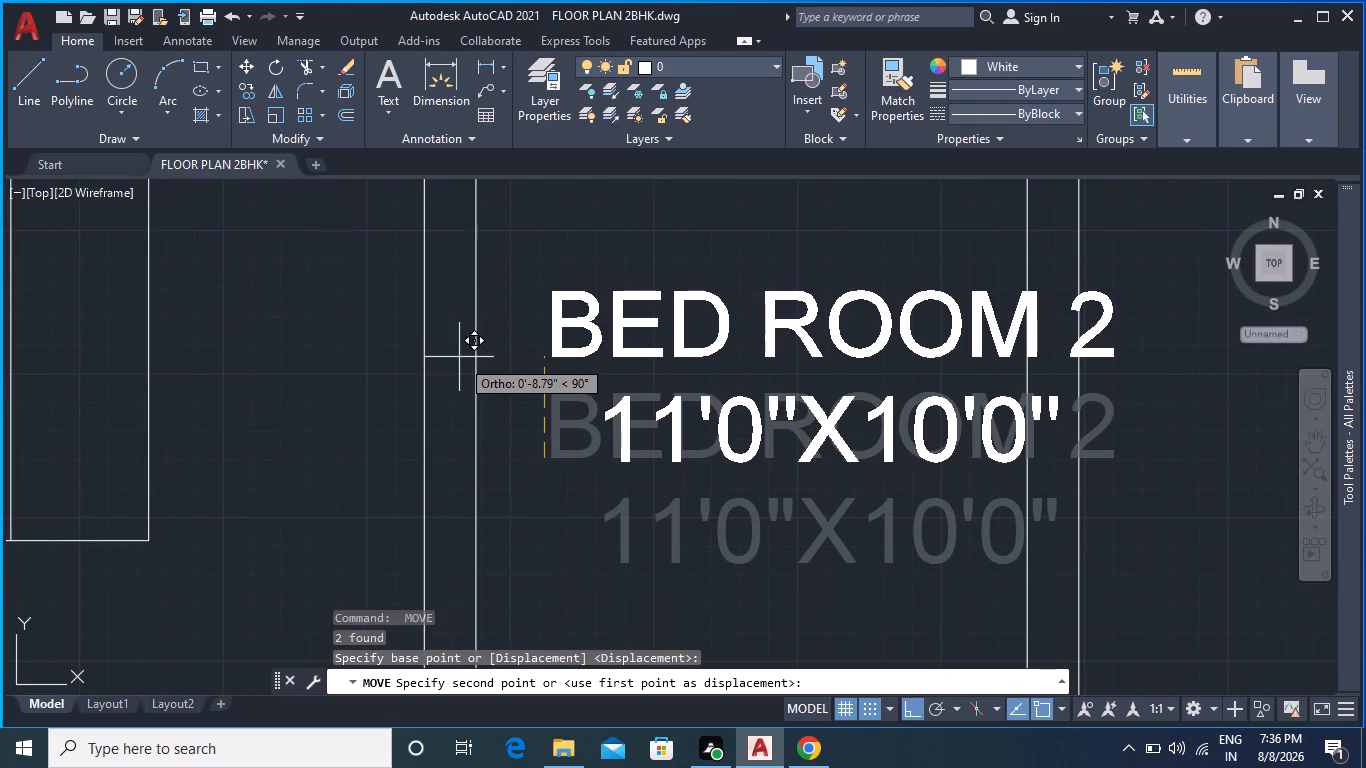
key(F8)
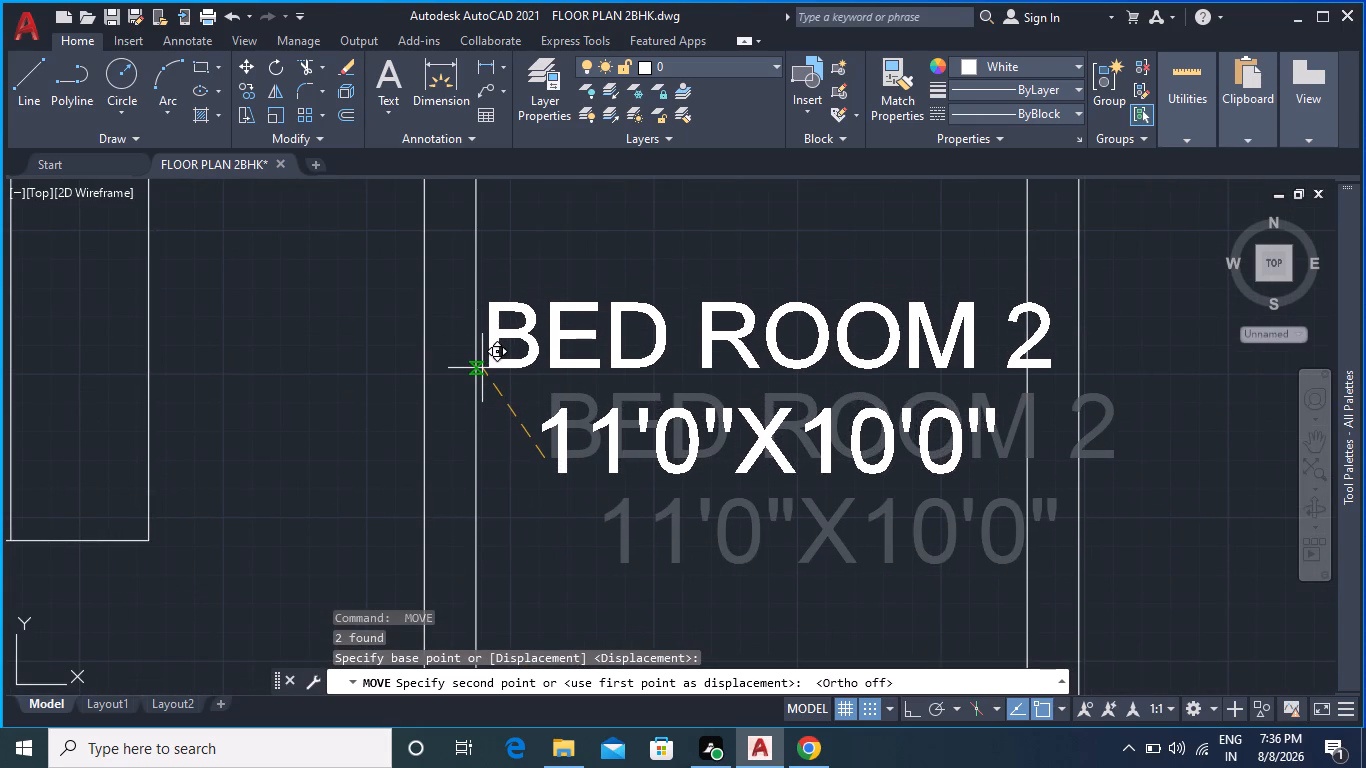
click(479, 372)
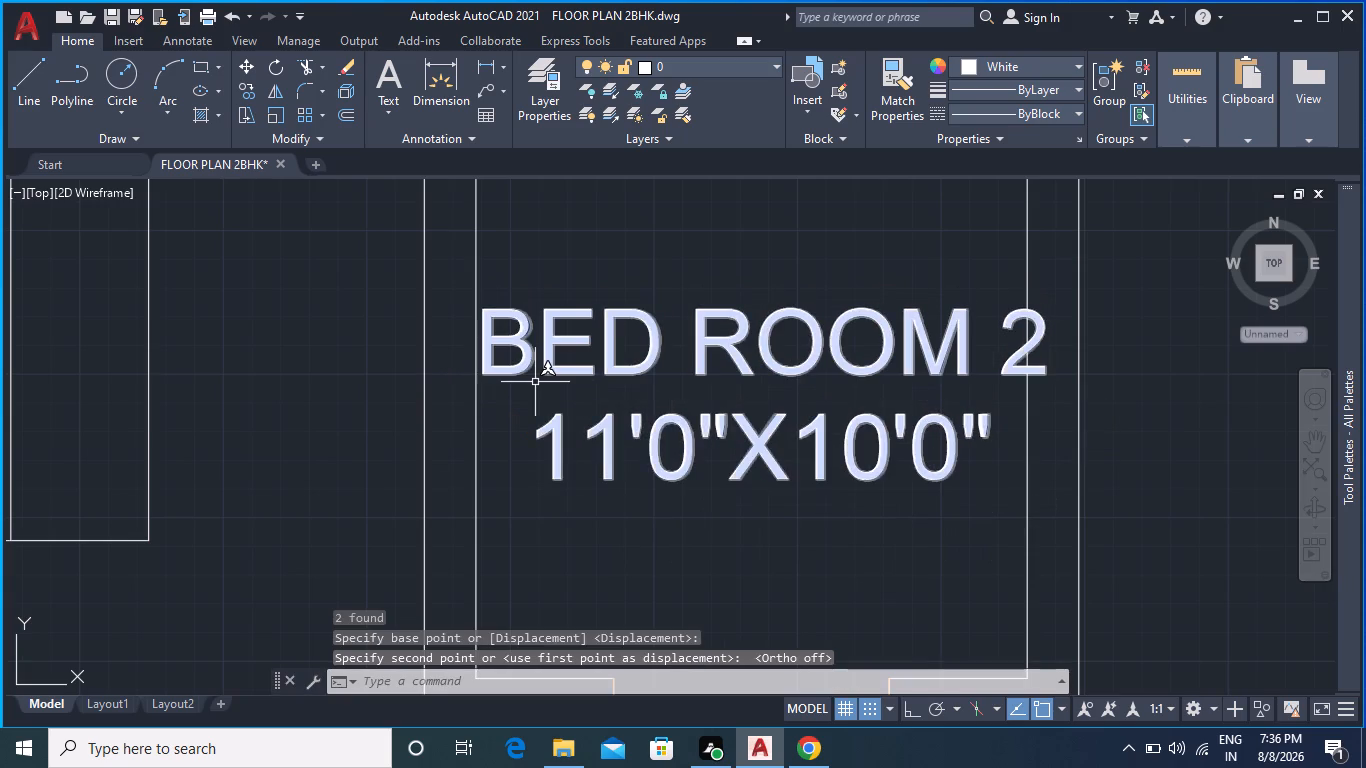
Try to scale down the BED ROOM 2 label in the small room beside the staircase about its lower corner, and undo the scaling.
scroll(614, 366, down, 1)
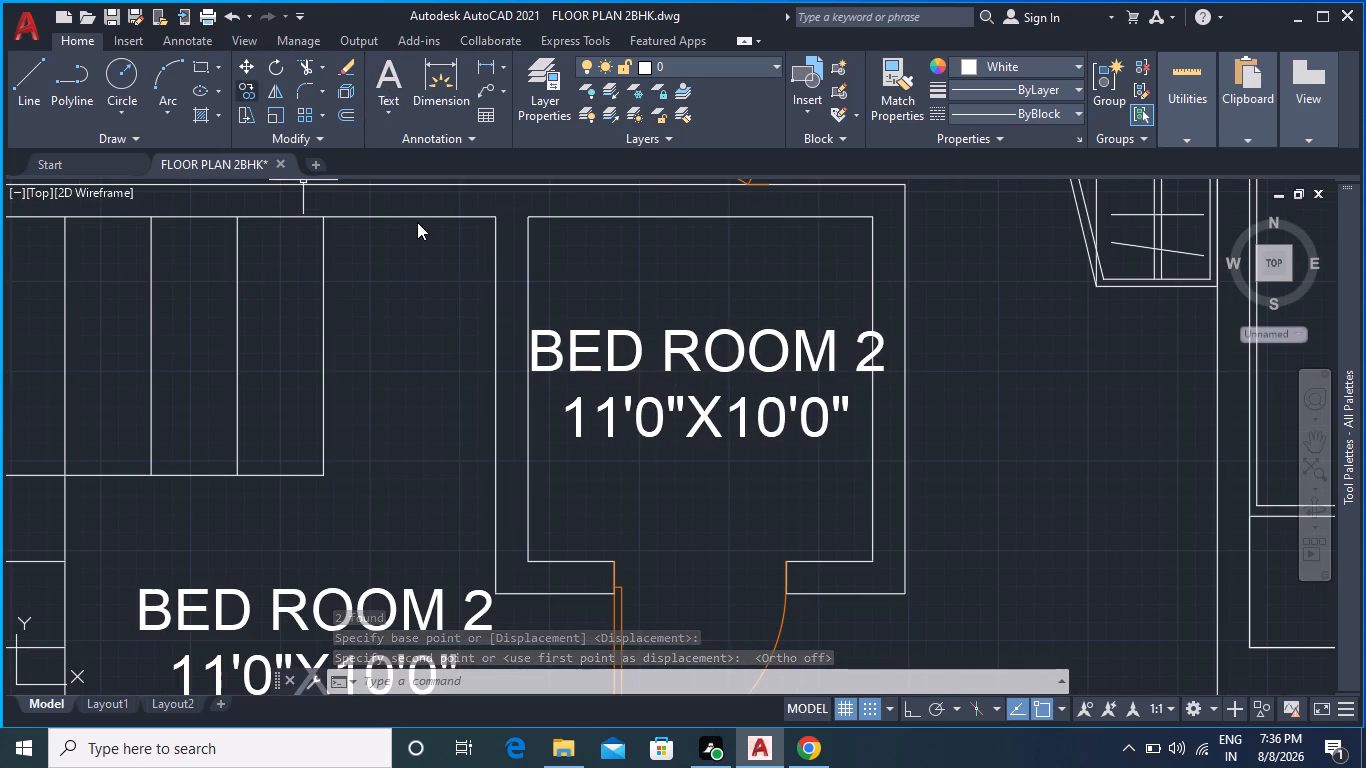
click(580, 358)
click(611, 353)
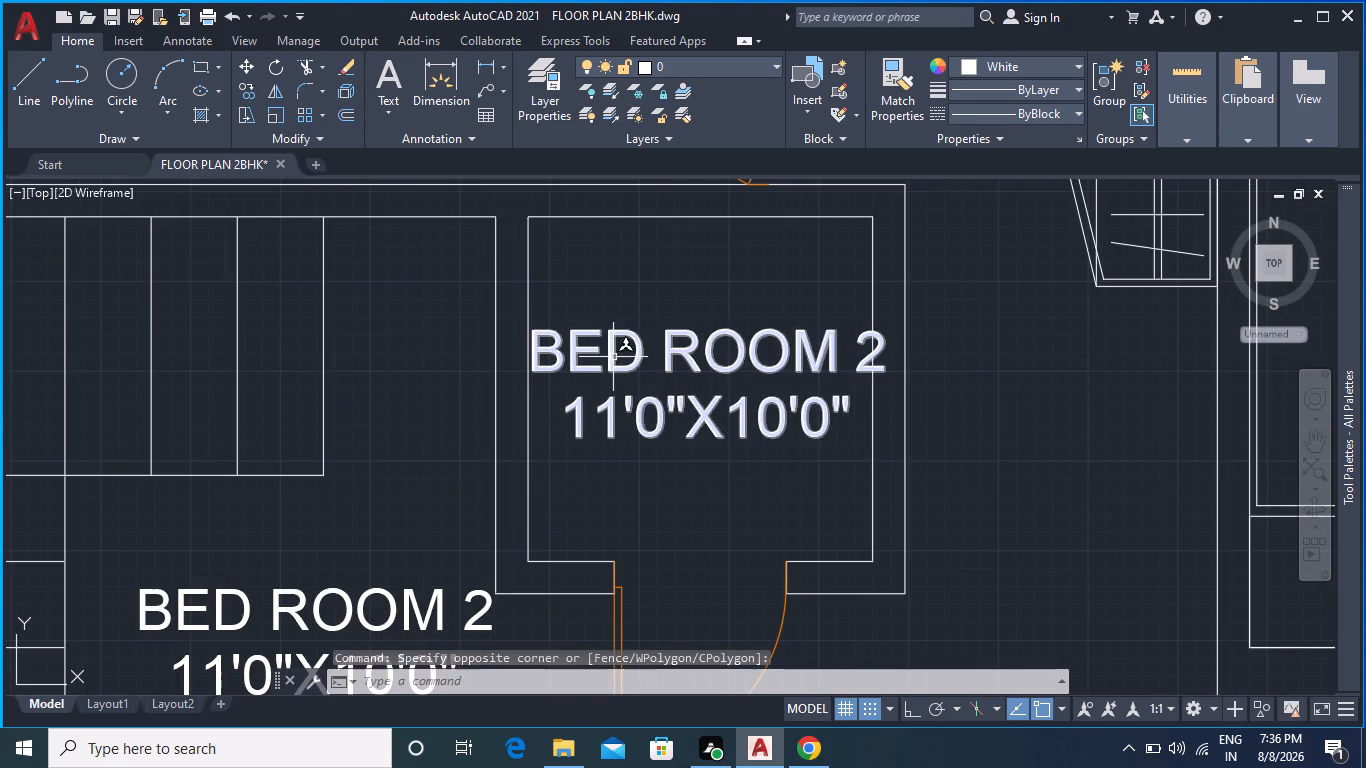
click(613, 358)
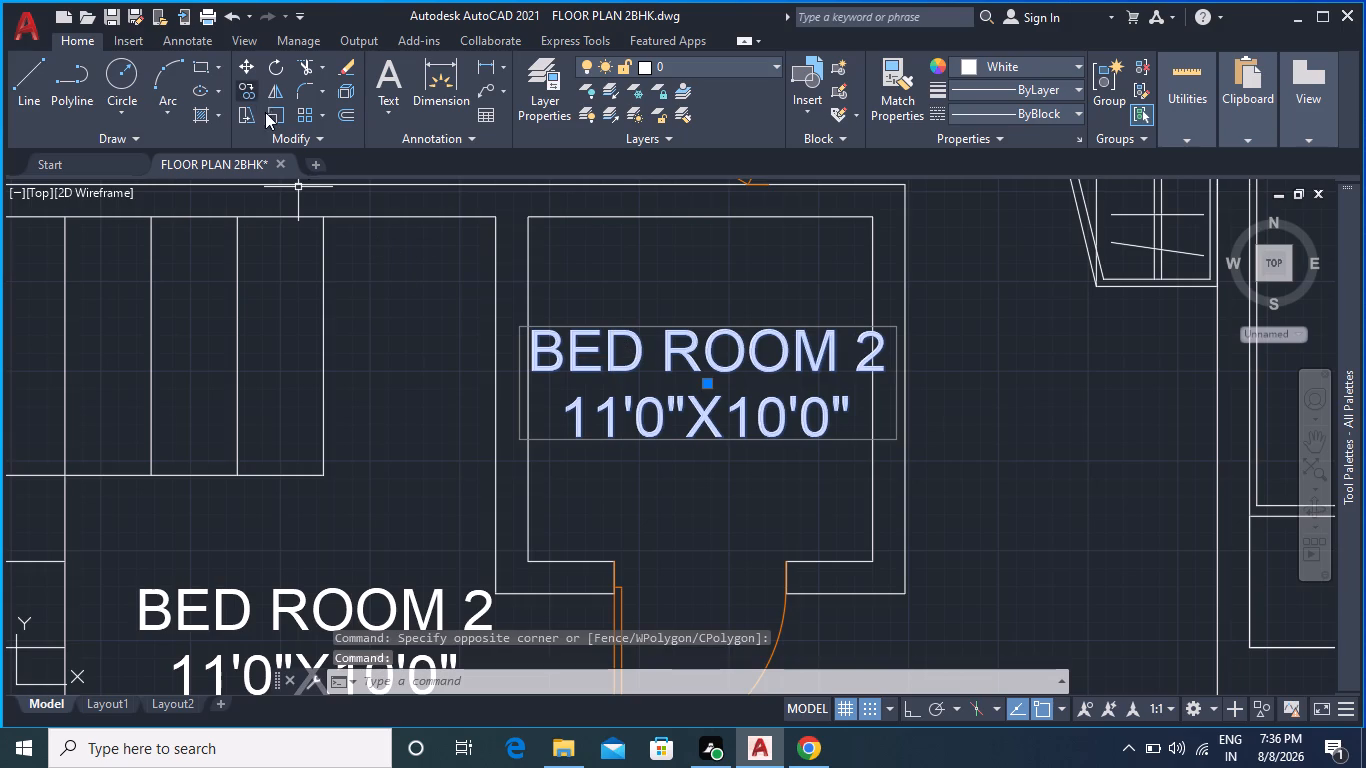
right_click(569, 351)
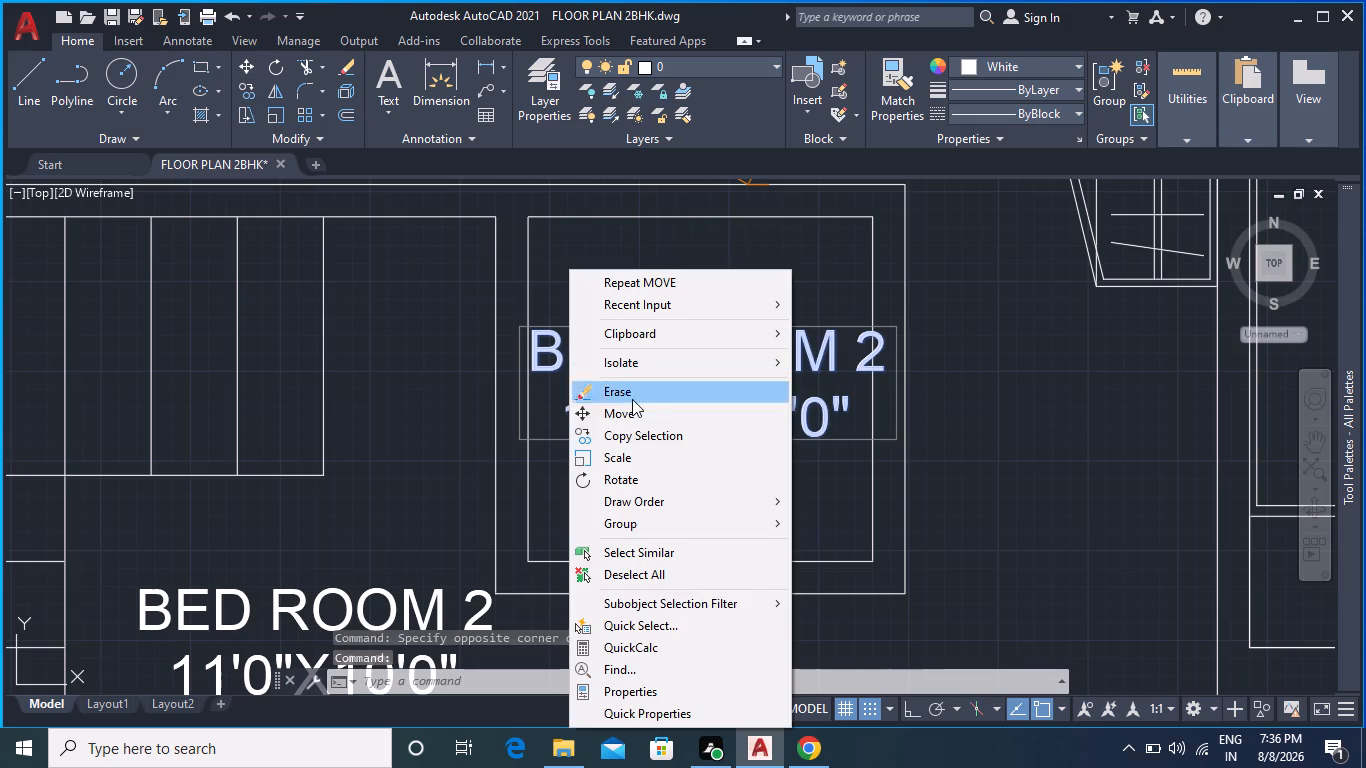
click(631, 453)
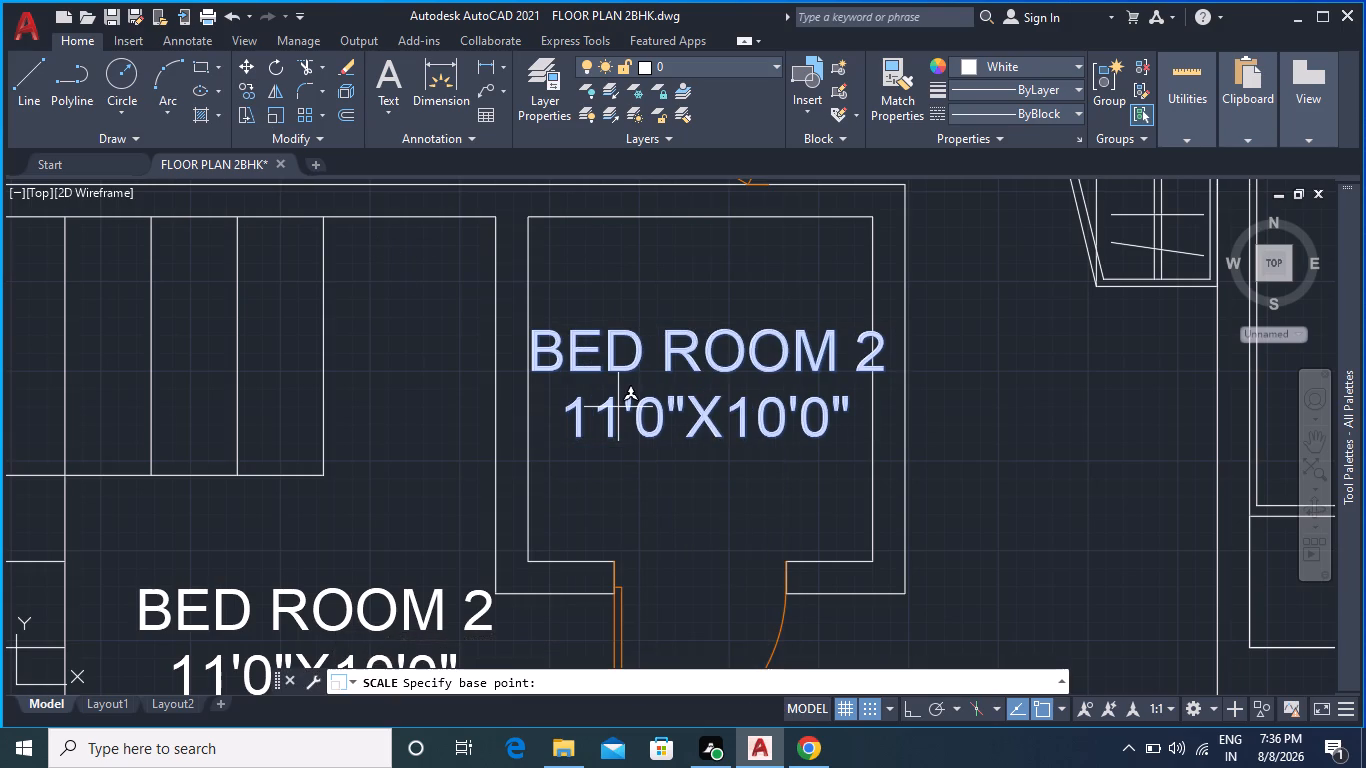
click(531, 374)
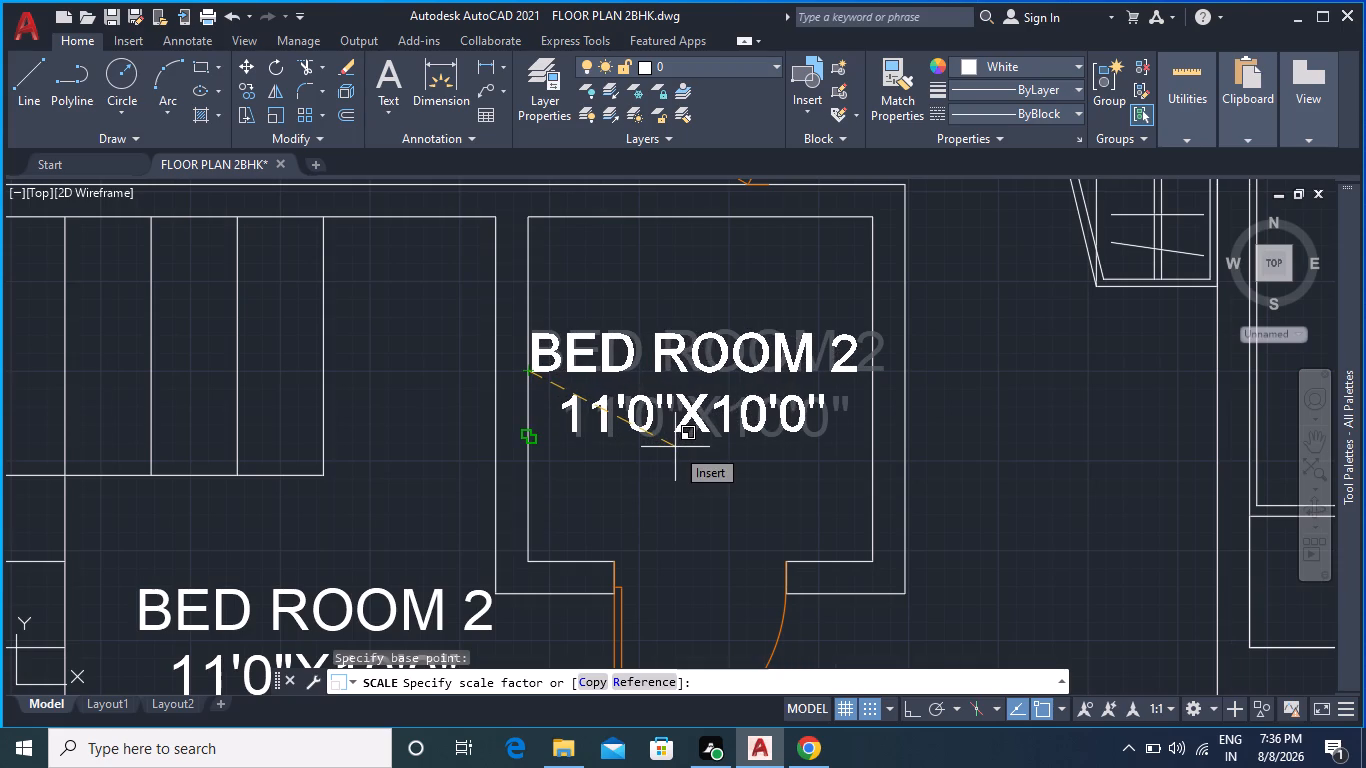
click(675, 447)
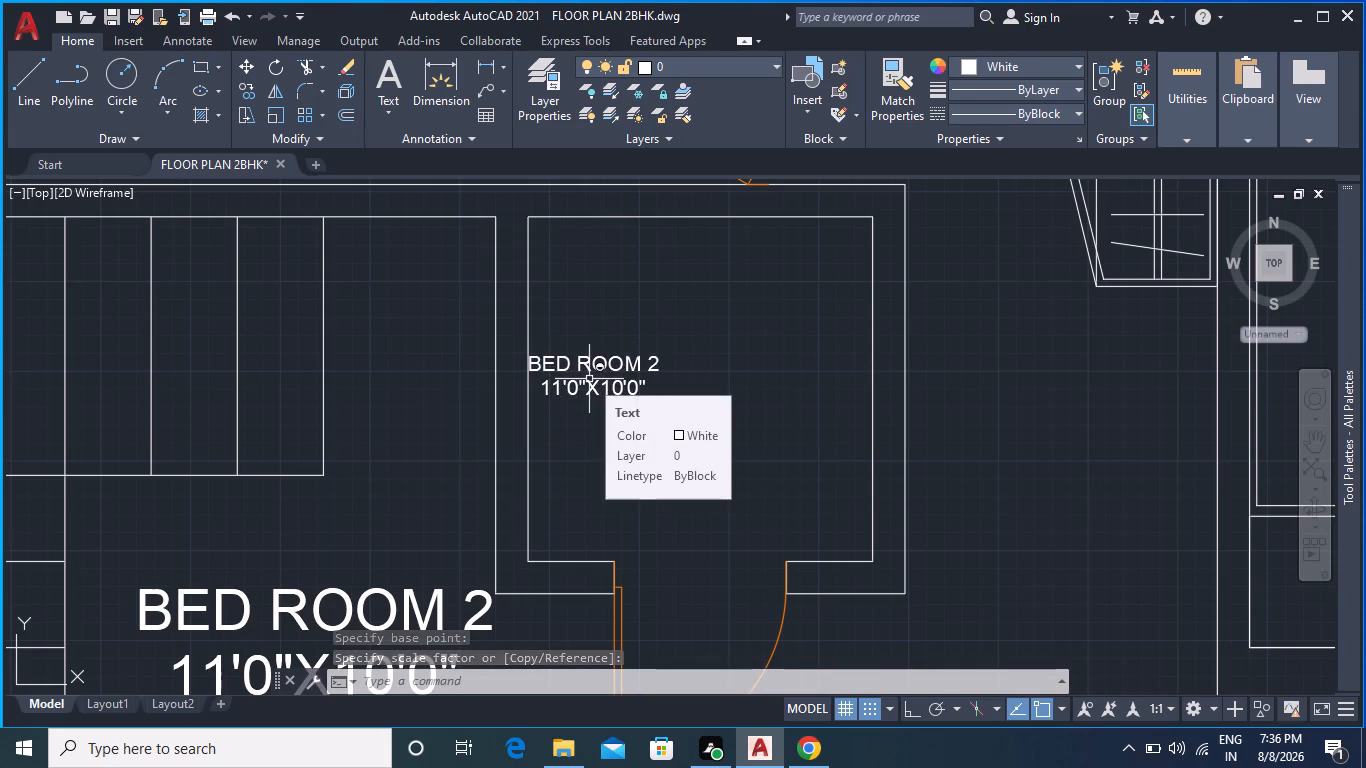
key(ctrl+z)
Scale down the BED ROOM 2 label in the small room beside the staircase slightly about its lower corner so it fits between the walls.
click(554, 362)
right_click(588, 361)
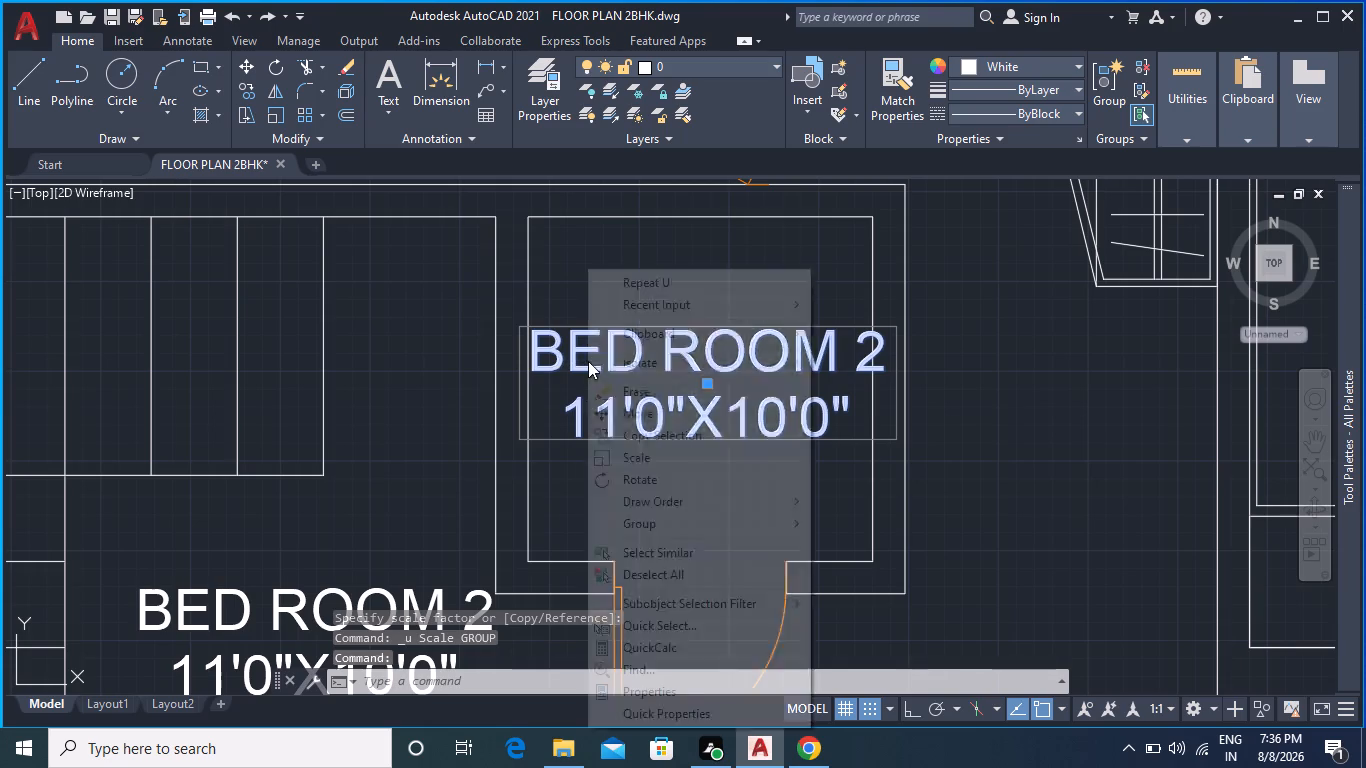
click(639, 449)
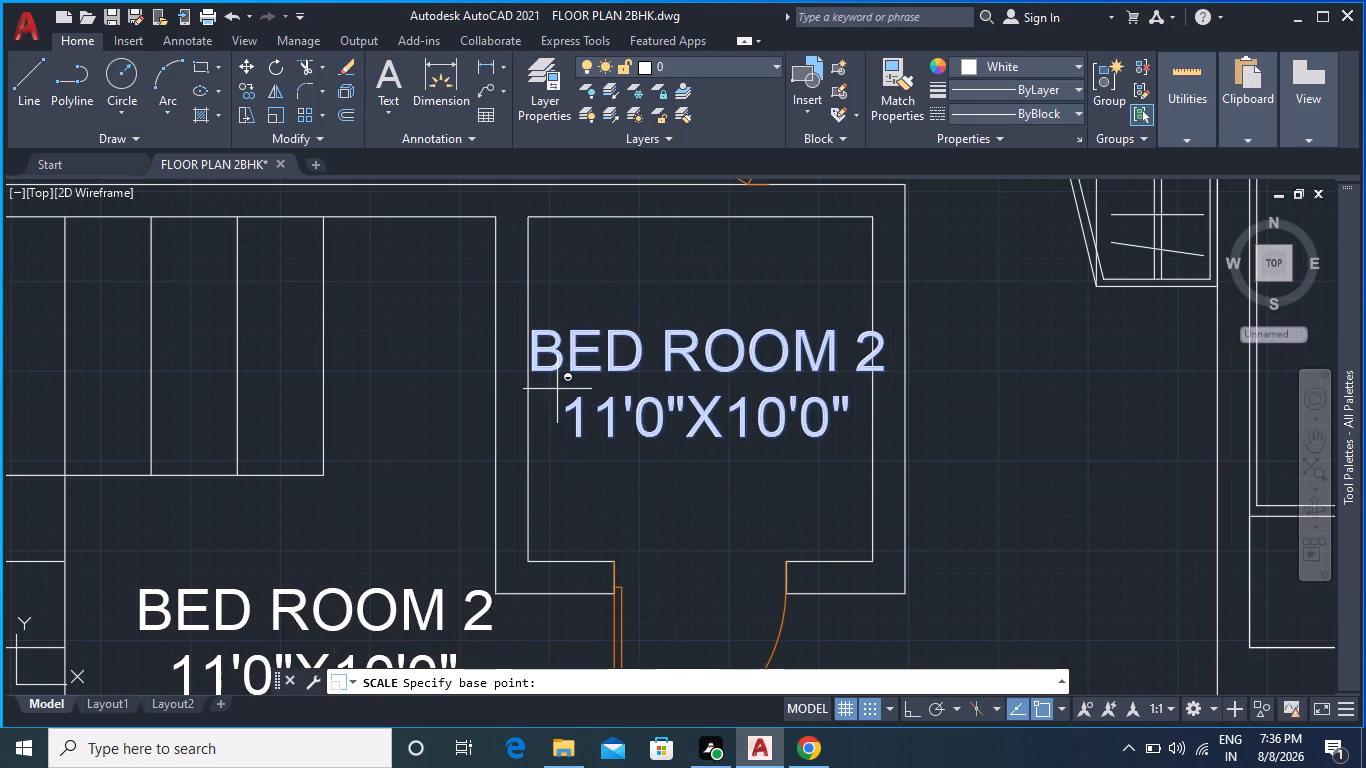
click(532, 368)
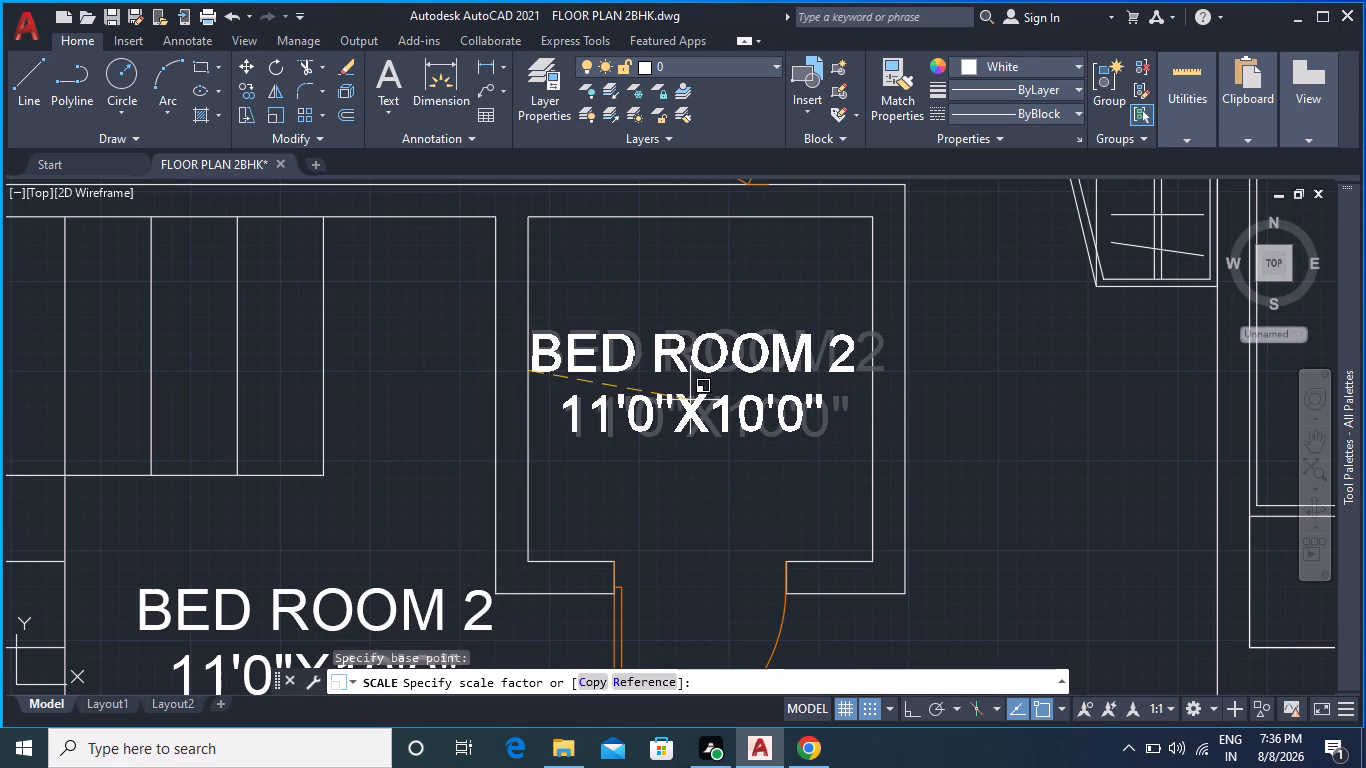
click(688, 399)
Nudge the BED ROOM 2 label in the small room beside the staircase slightly off the staircase-side wall so it sits between both walls.
click(607, 366)
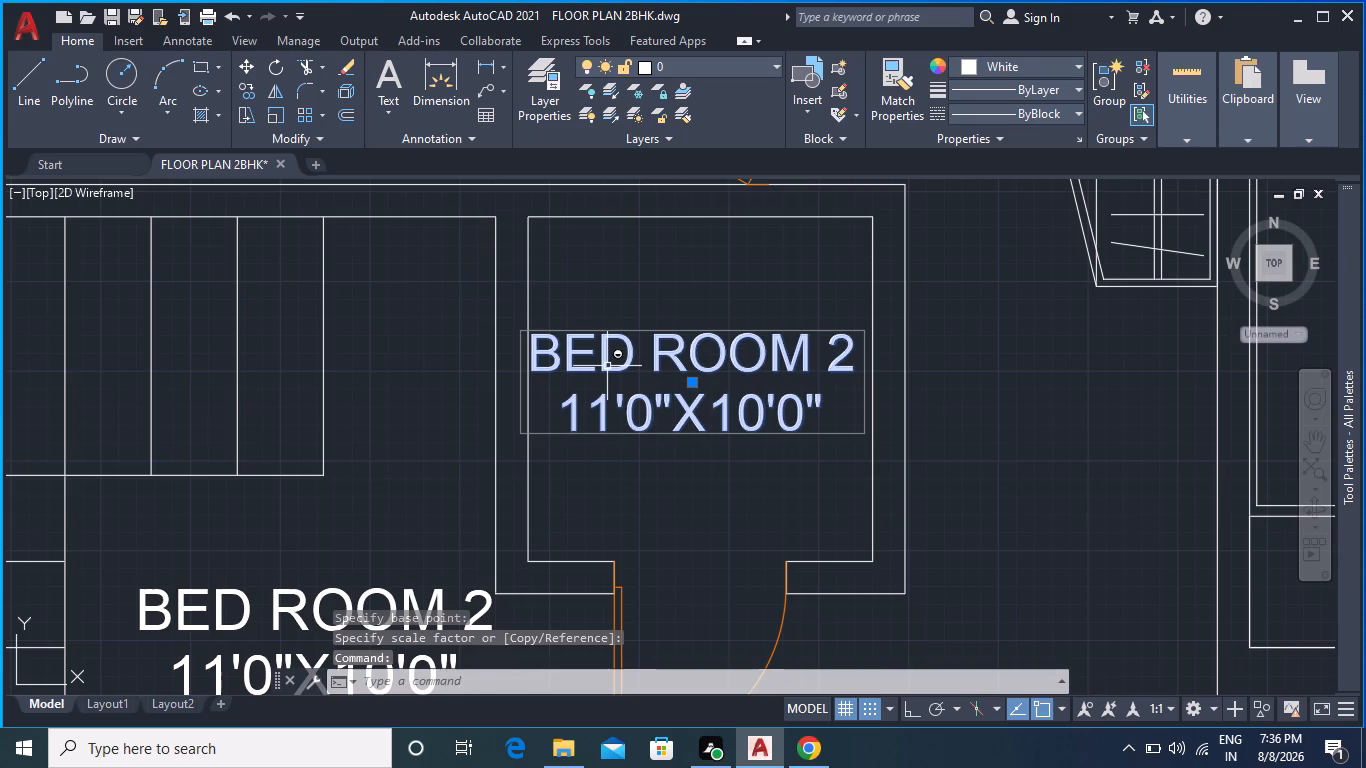
click(247, 59)
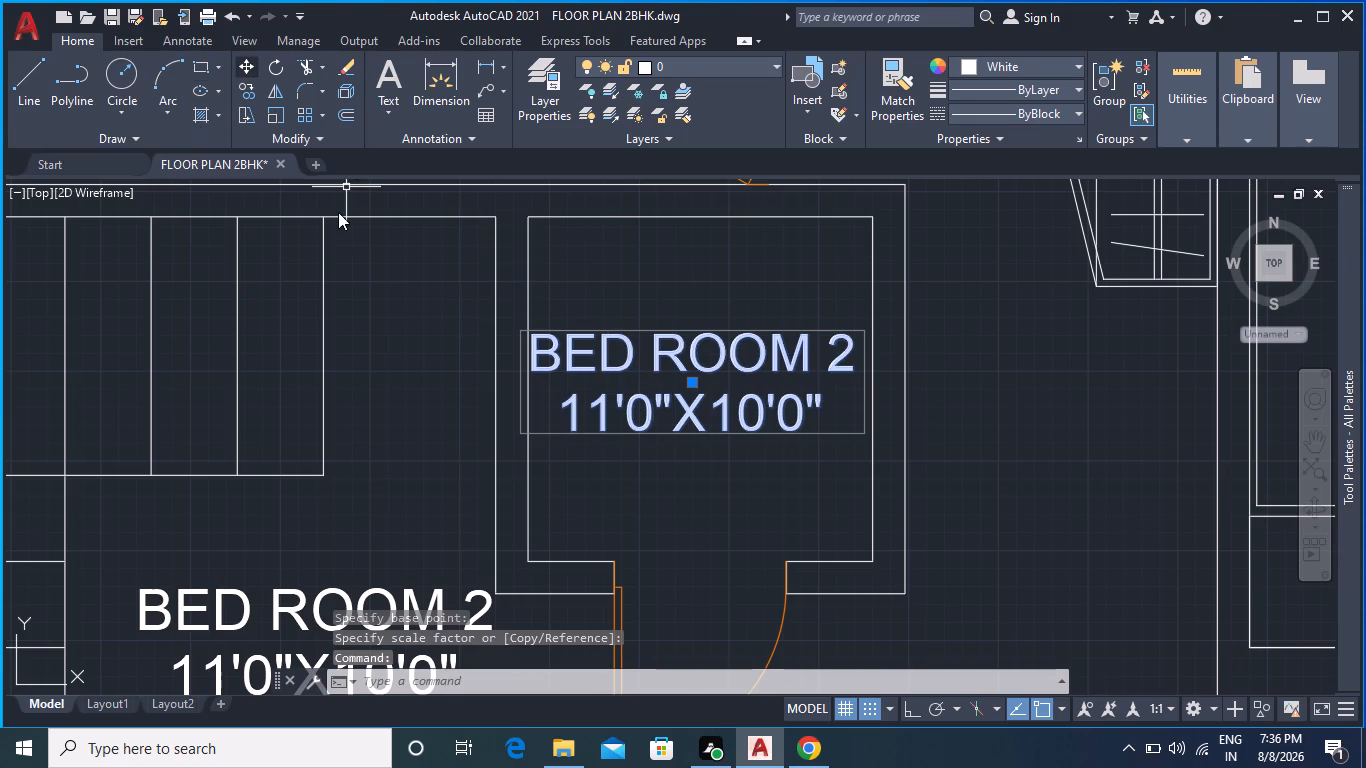
click(534, 371)
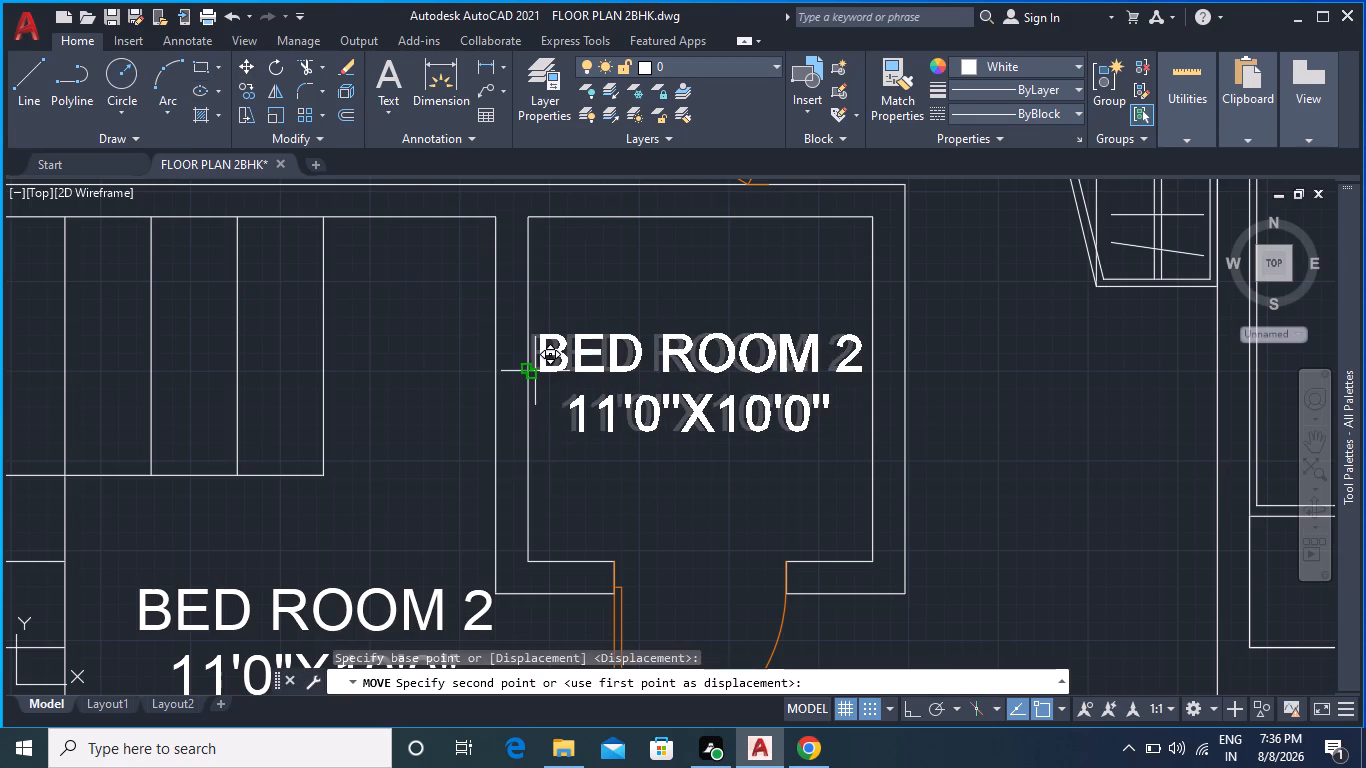
click(534, 371)
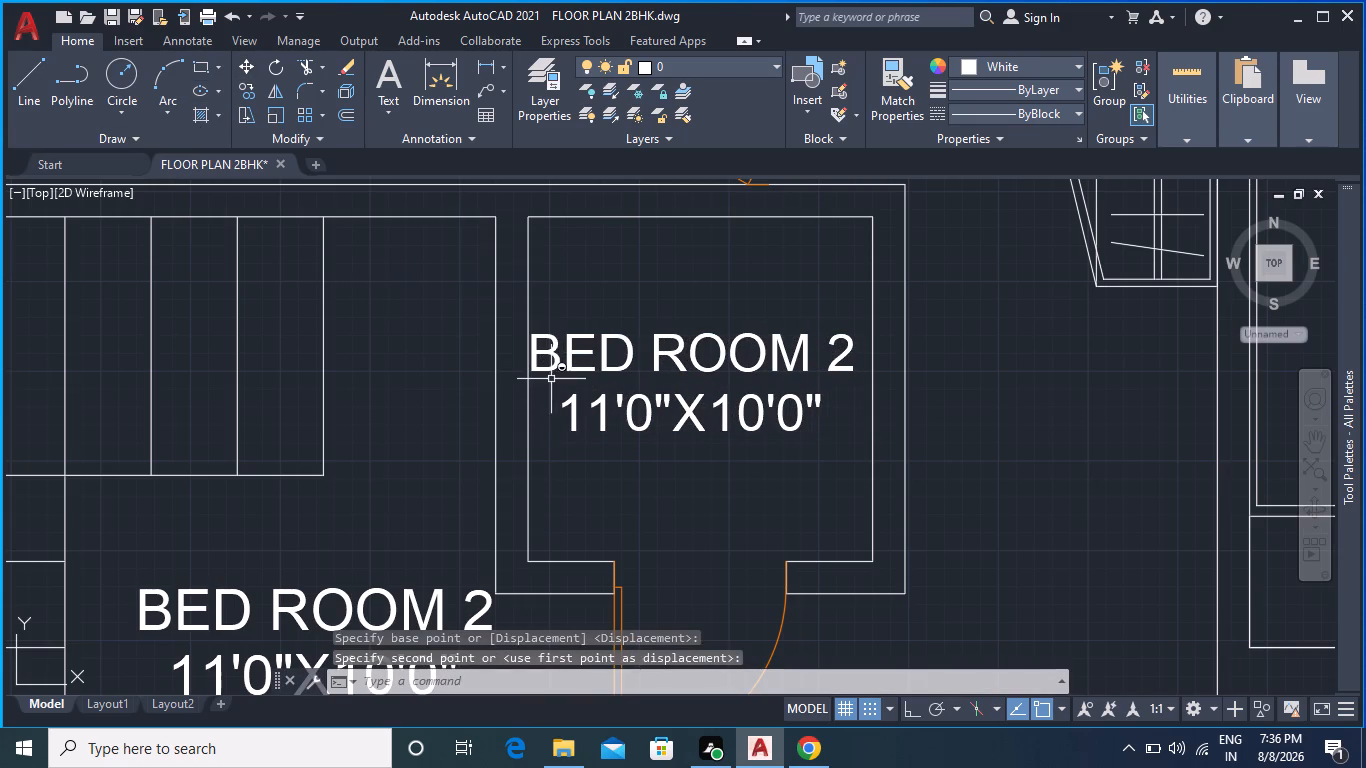
click(539, 369)
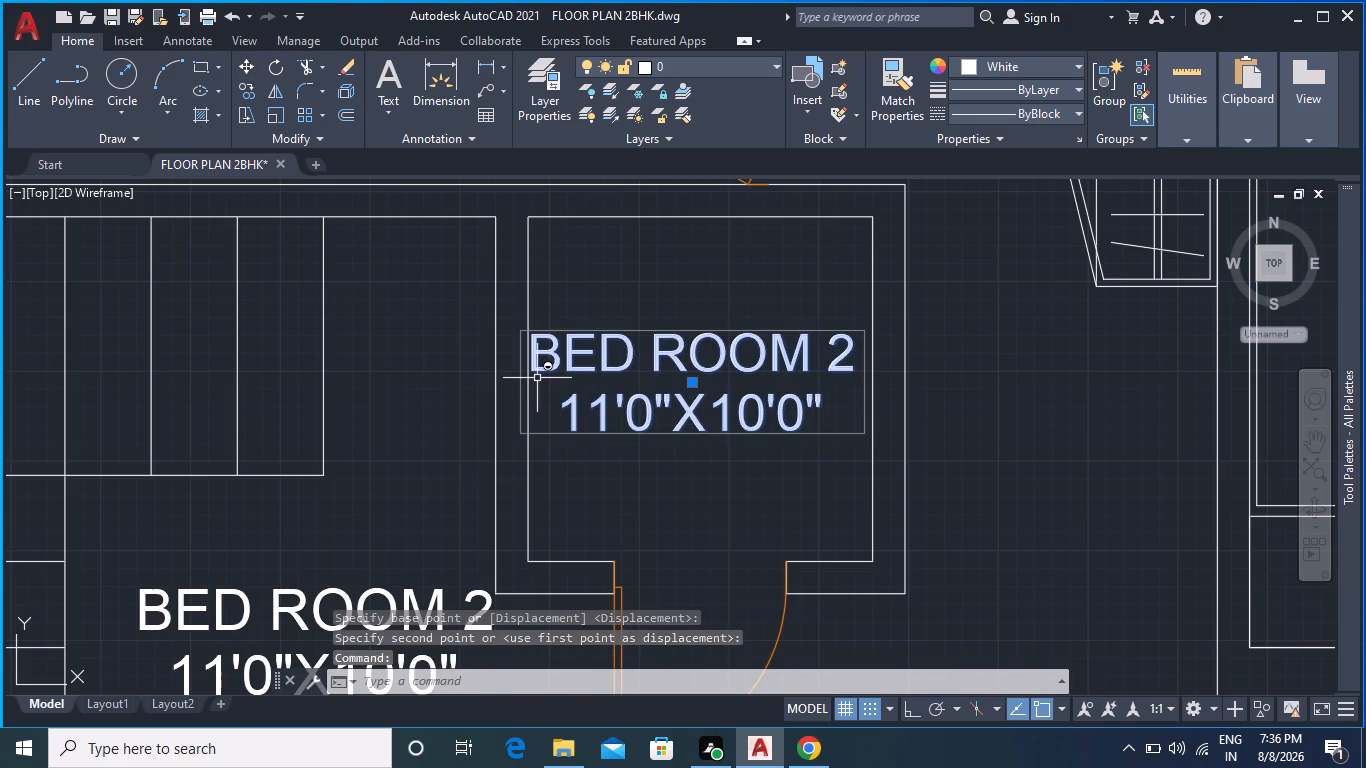
key(space)
scroll(532, 360, up, 2)
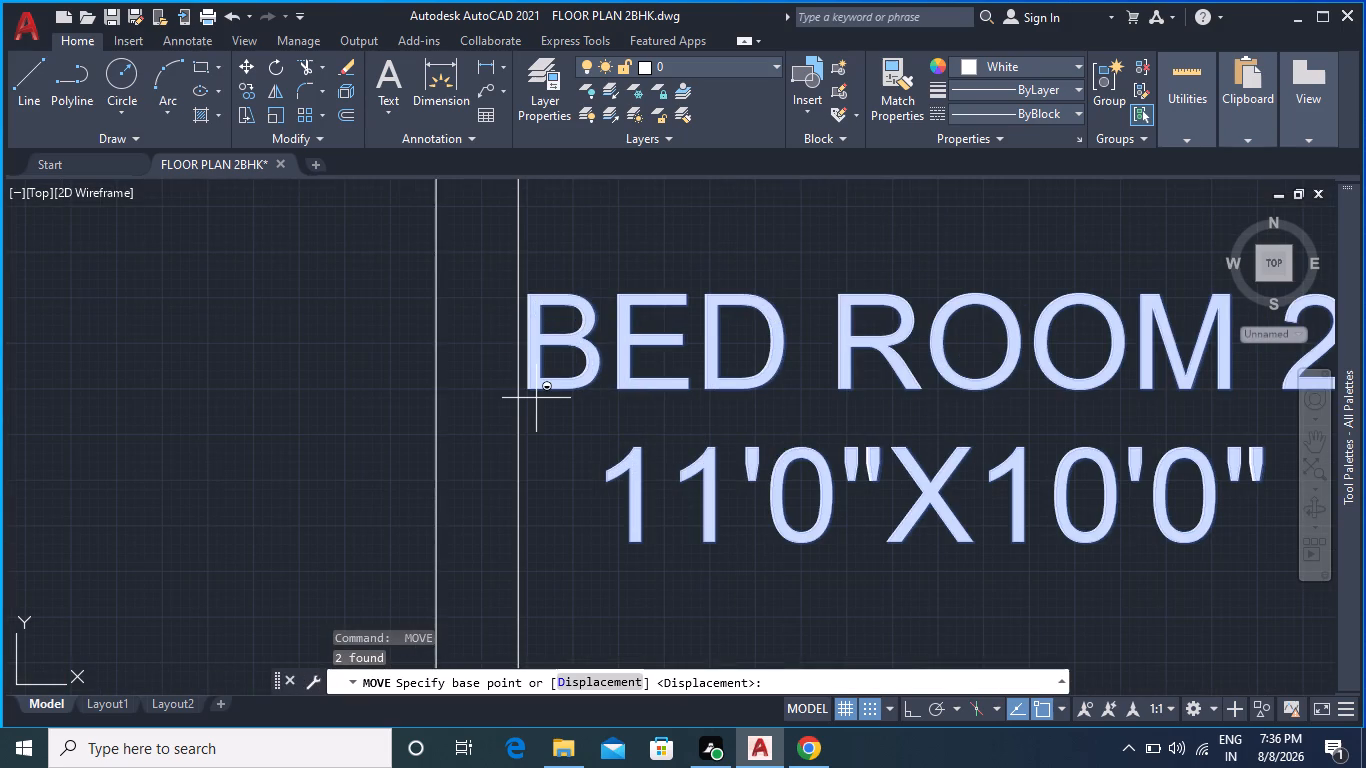
click(530, 390)
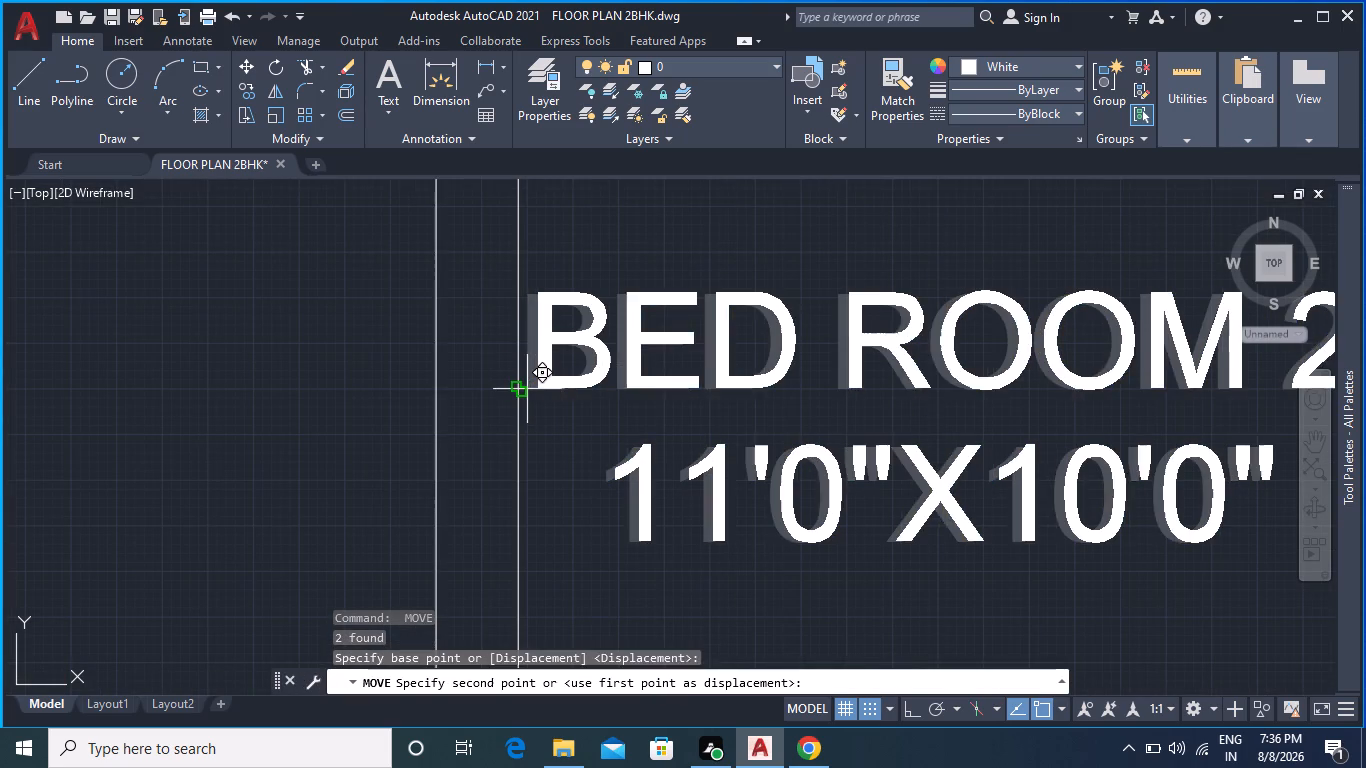
click(528, 392)
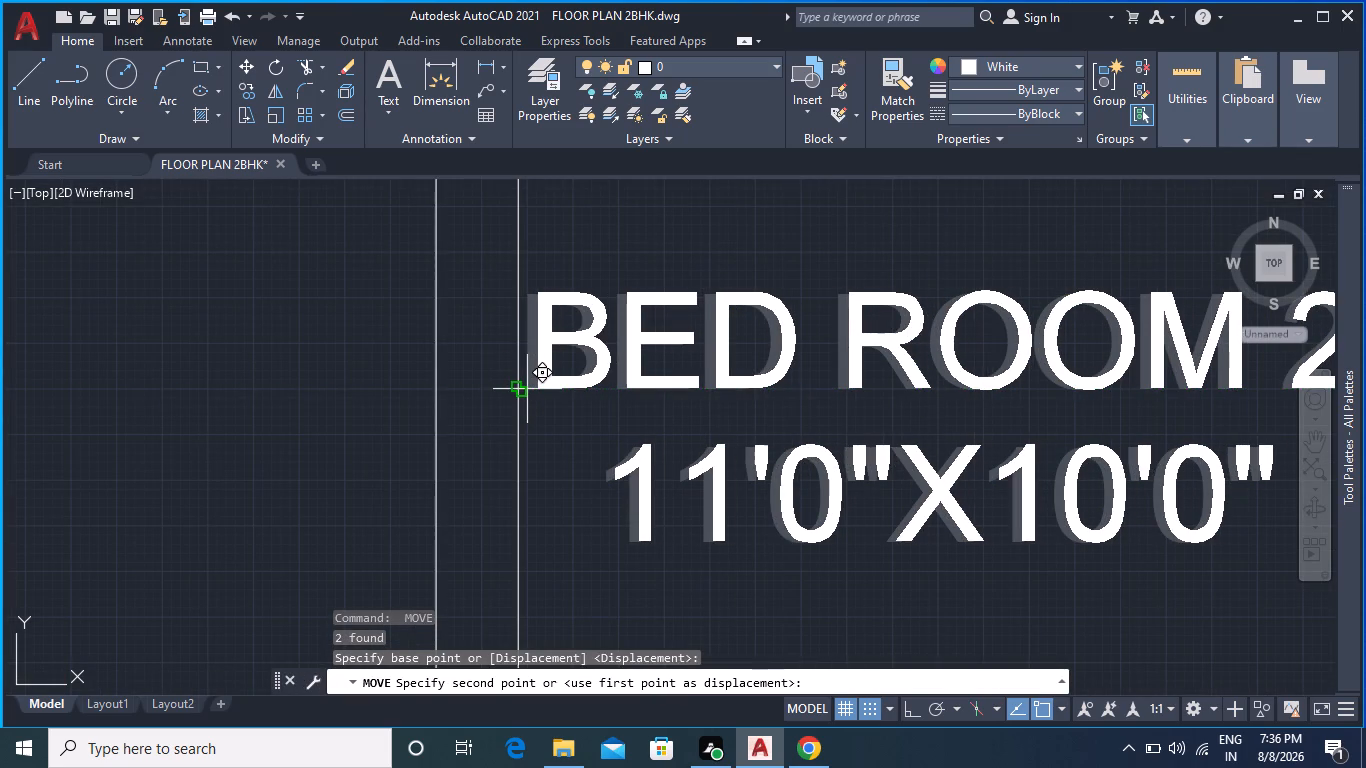
scroll(559, 393, down, 1)
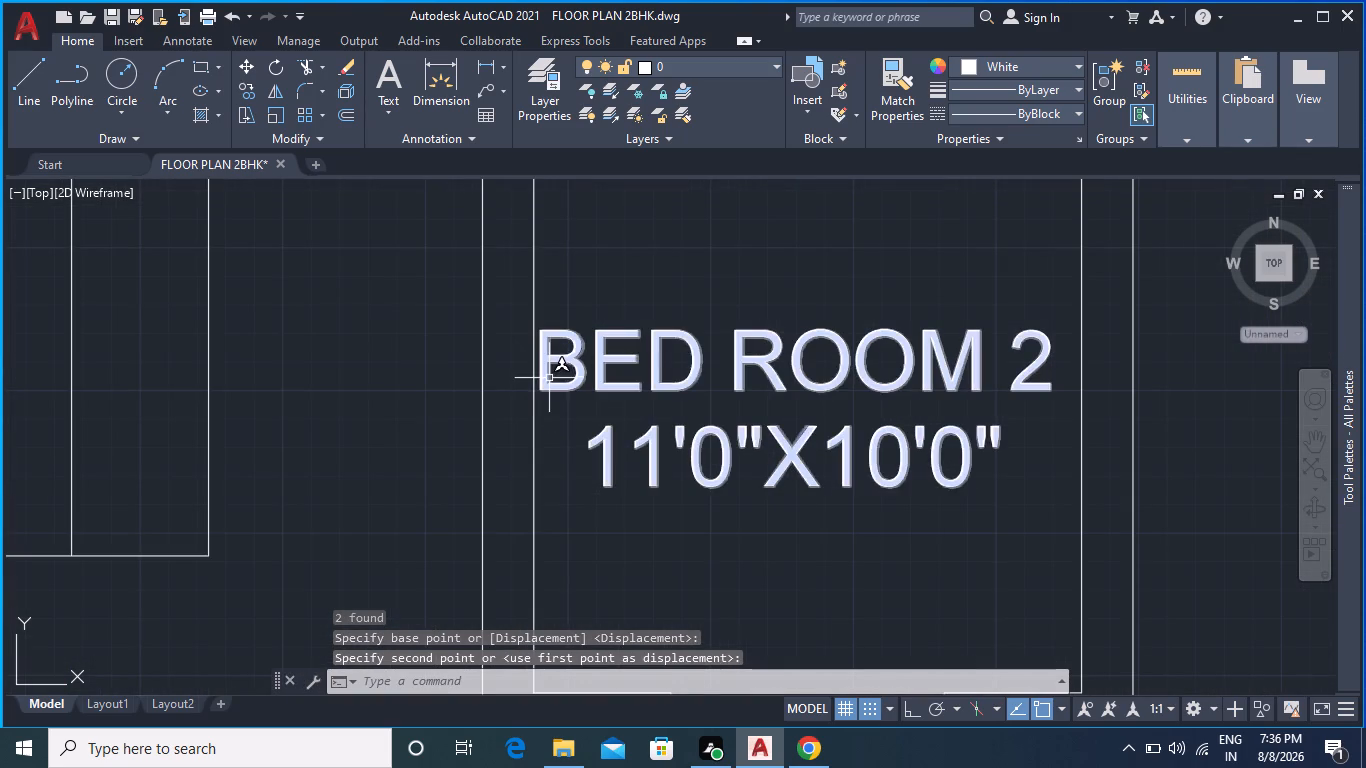
click(551, 383)
key(space)
click(539, 390)
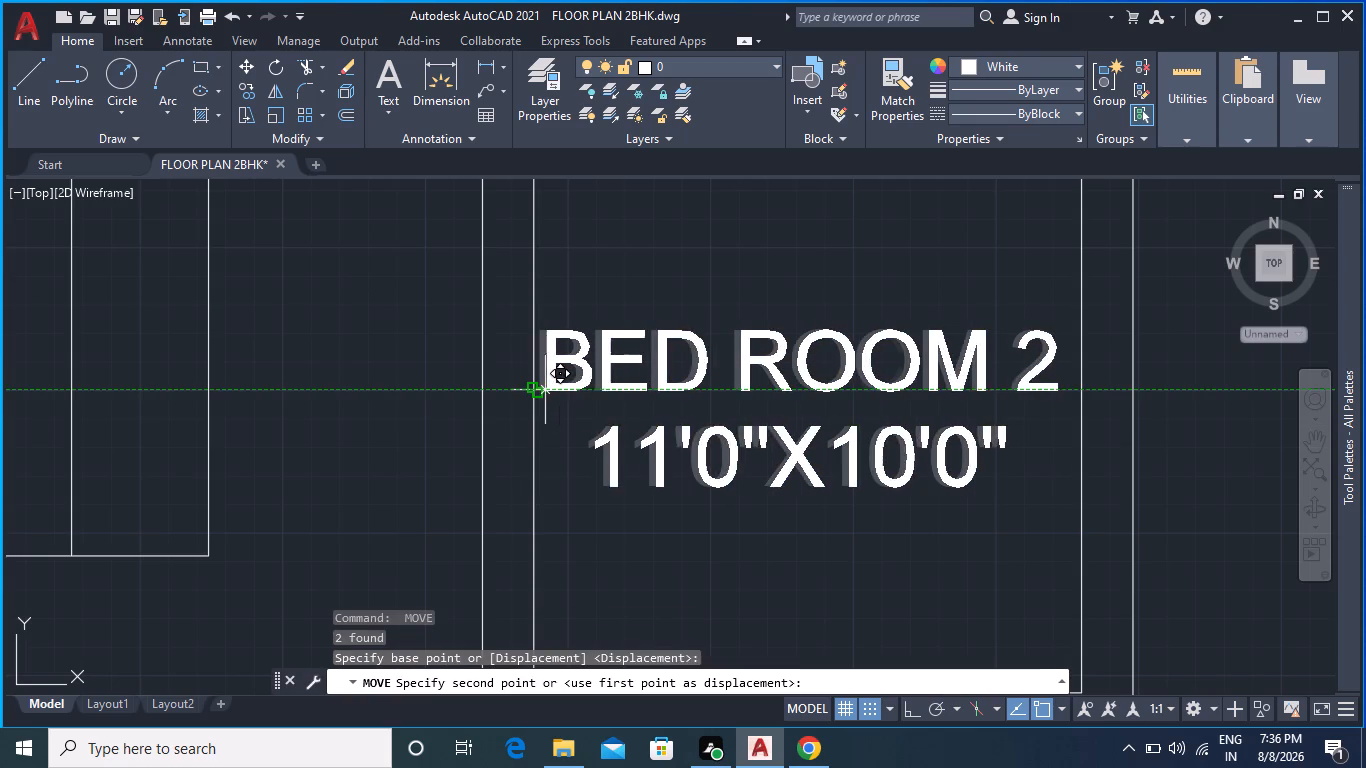
click(548, 391)
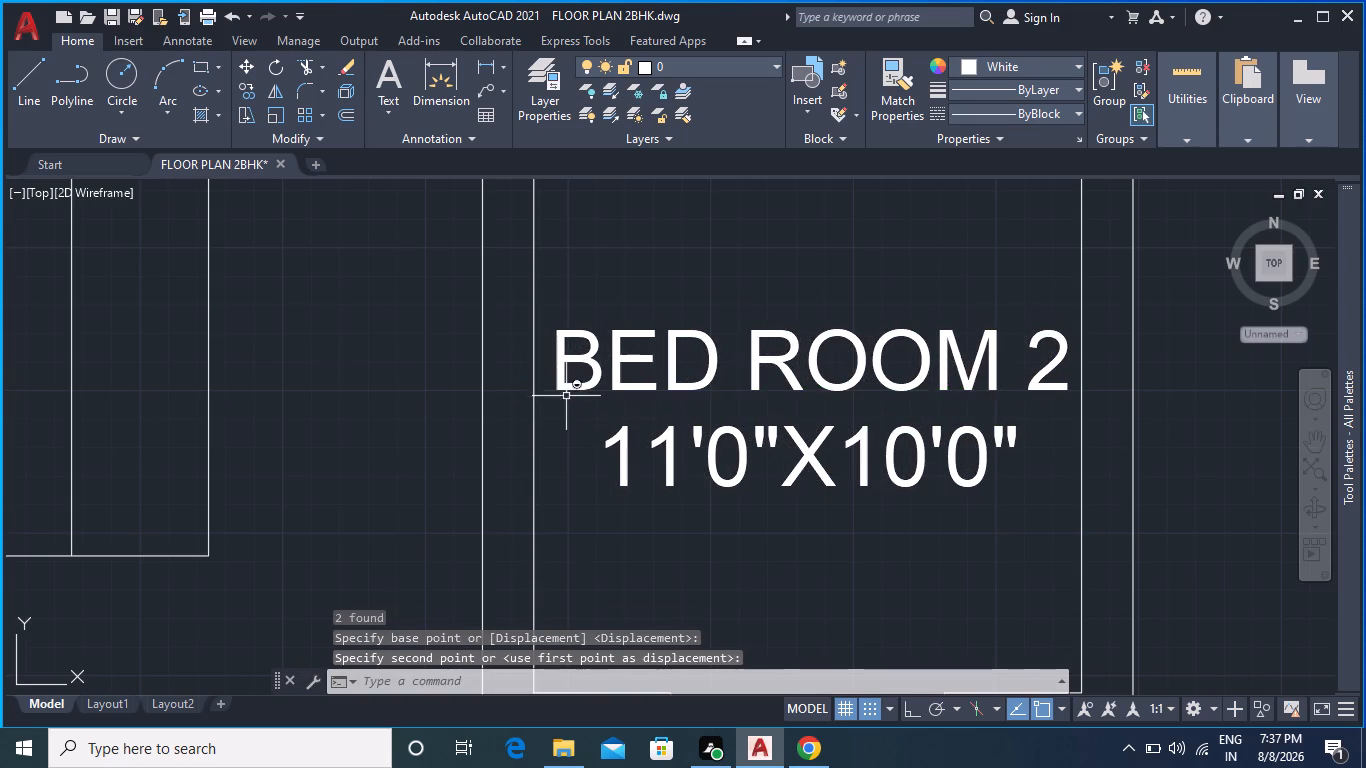
Move the horizontal BED ROOM 2 label in the open area near the living room slightly upward, away from the rotated label below it.
scroll(585, 395, down, 2)
middle_drag(662, 464, 663, 433)
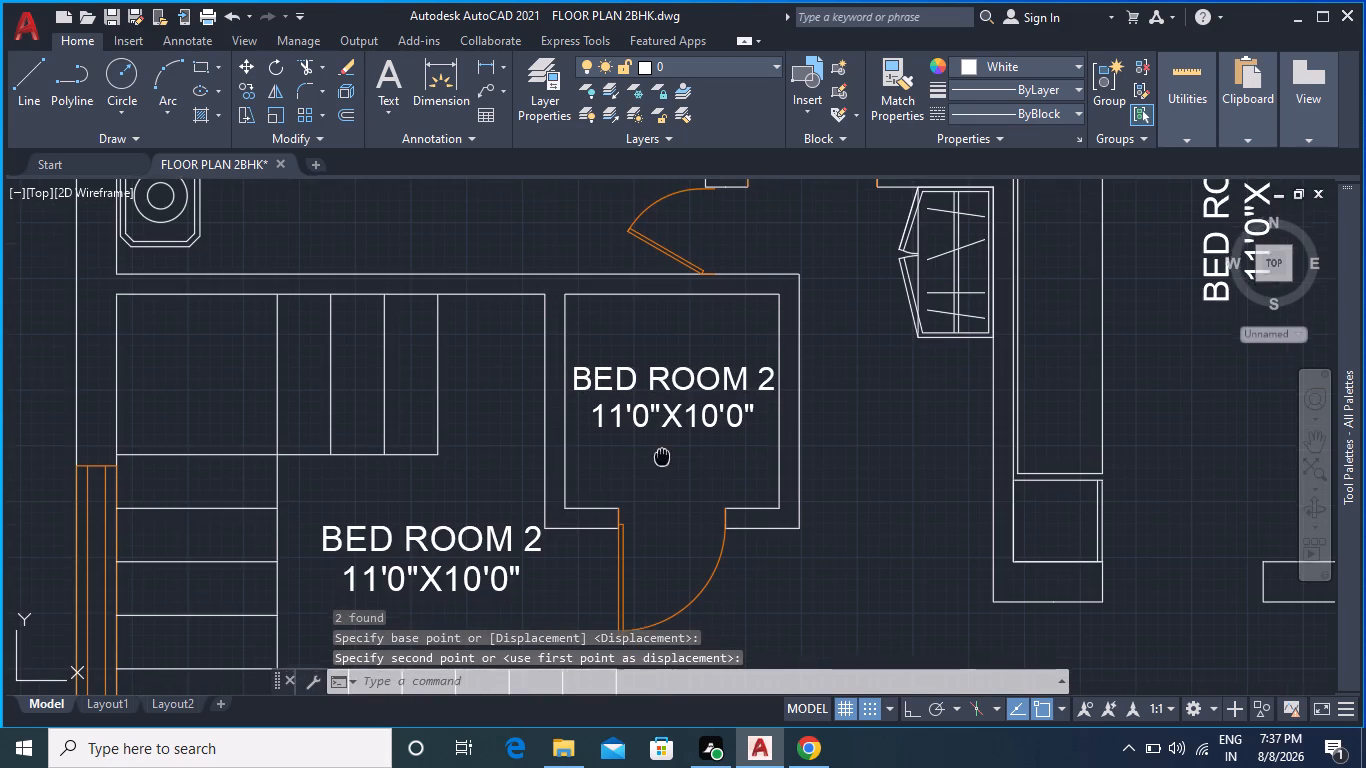
middle_drag(663, 433, 663, 355)
scroll(662, 388, down, 1)
middle_drag(698, 477, 662, 408)
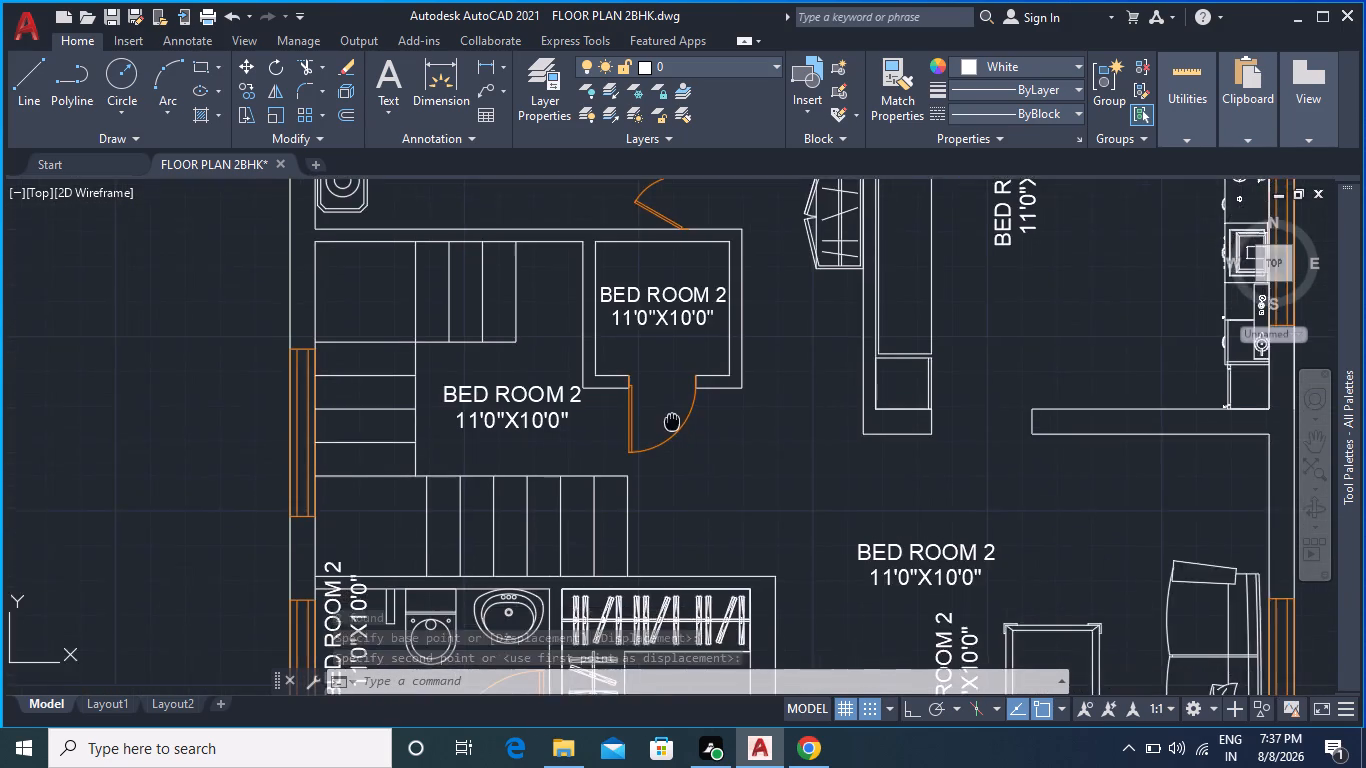
middle_drag(662, 408, 601, 348)
scroll(742, 419, down, 1)
click(802, 446)
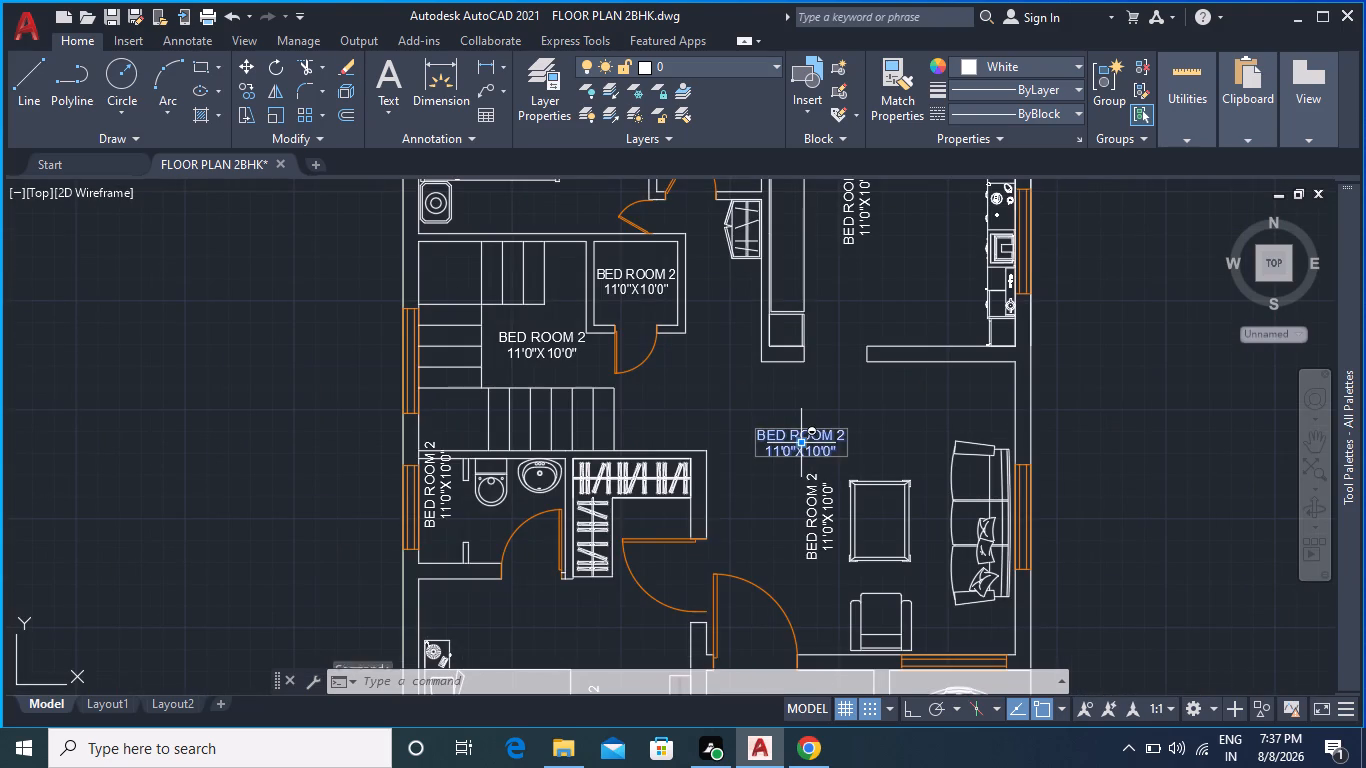
key(space)
scroll(782, 439, up, 3)
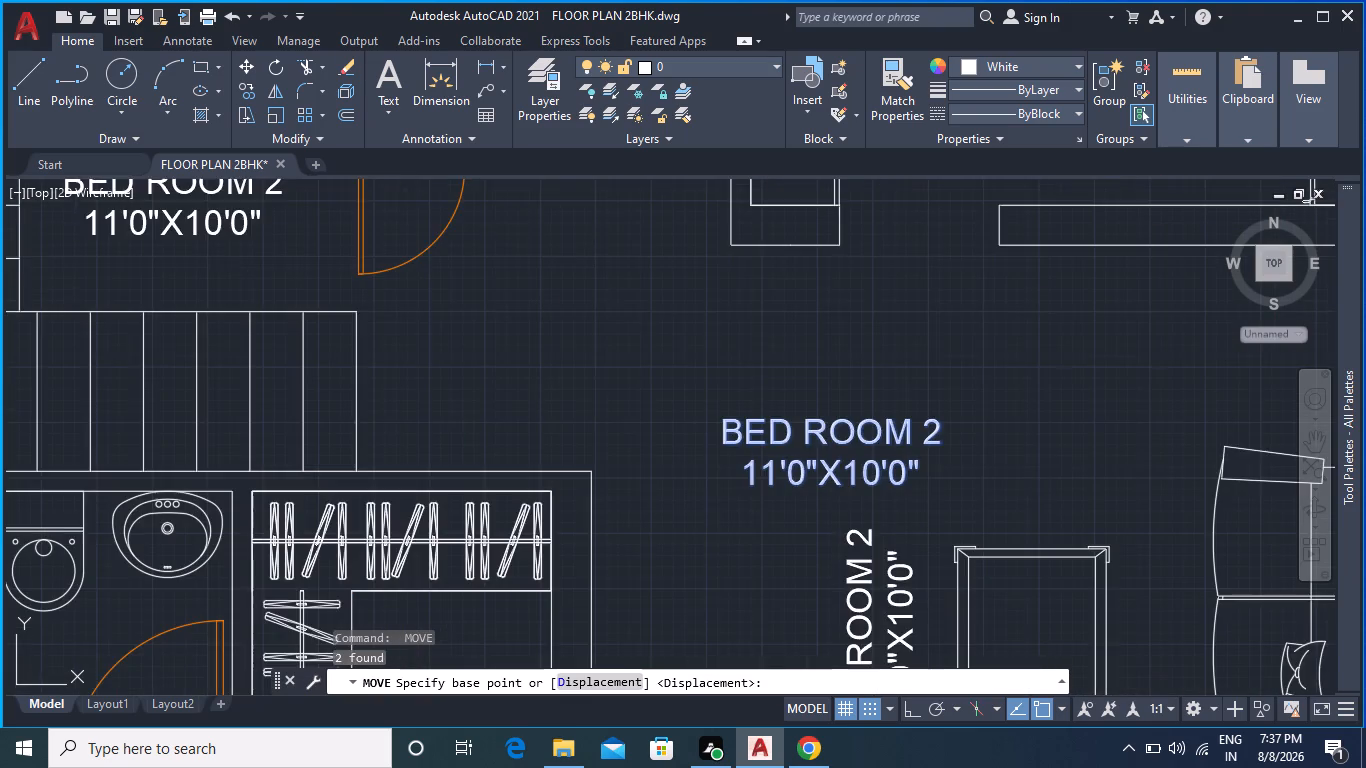
click(687, 449)
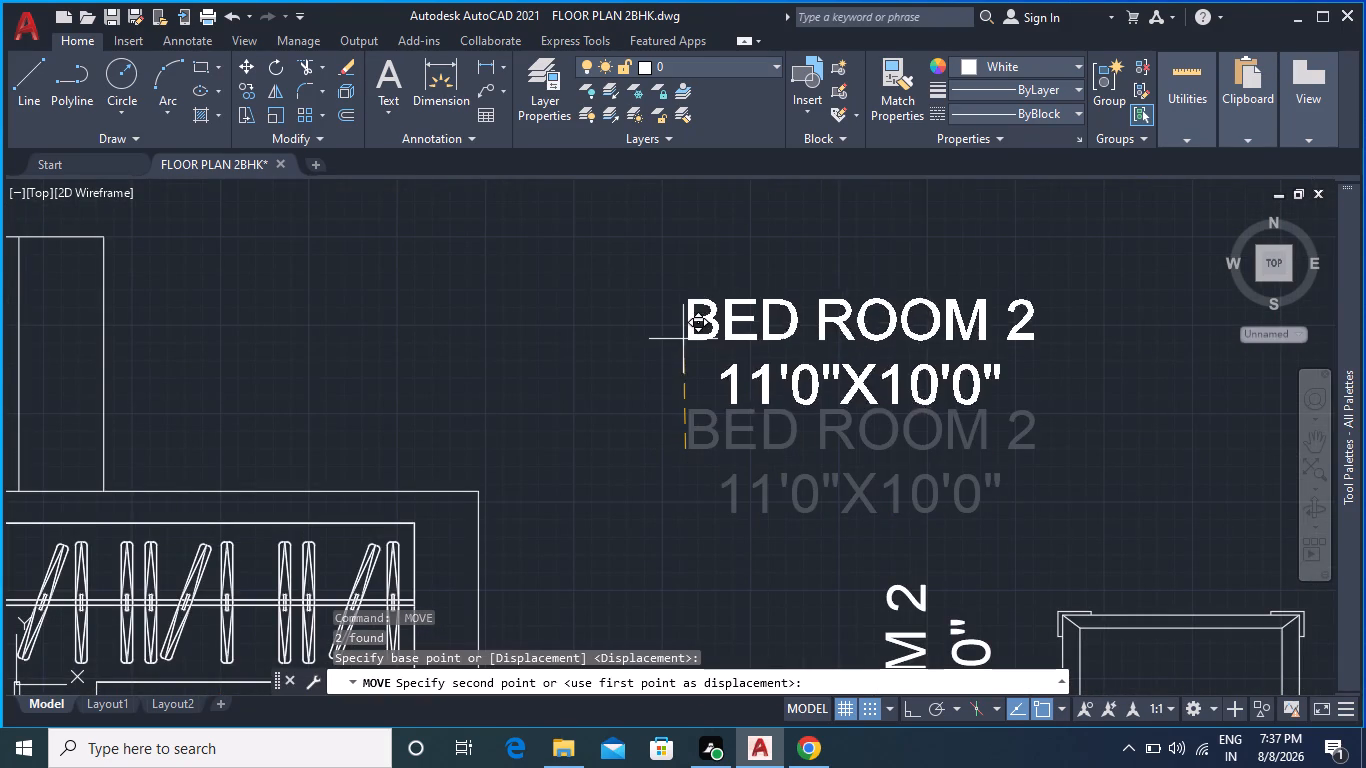
click(679, 314)
Rotate the vertical BED ROOM 2 label in the bathroom below the staircase to horizontal about its starting corner, with Snap off and Ortho on.
scroll(771, 409, down, 2)
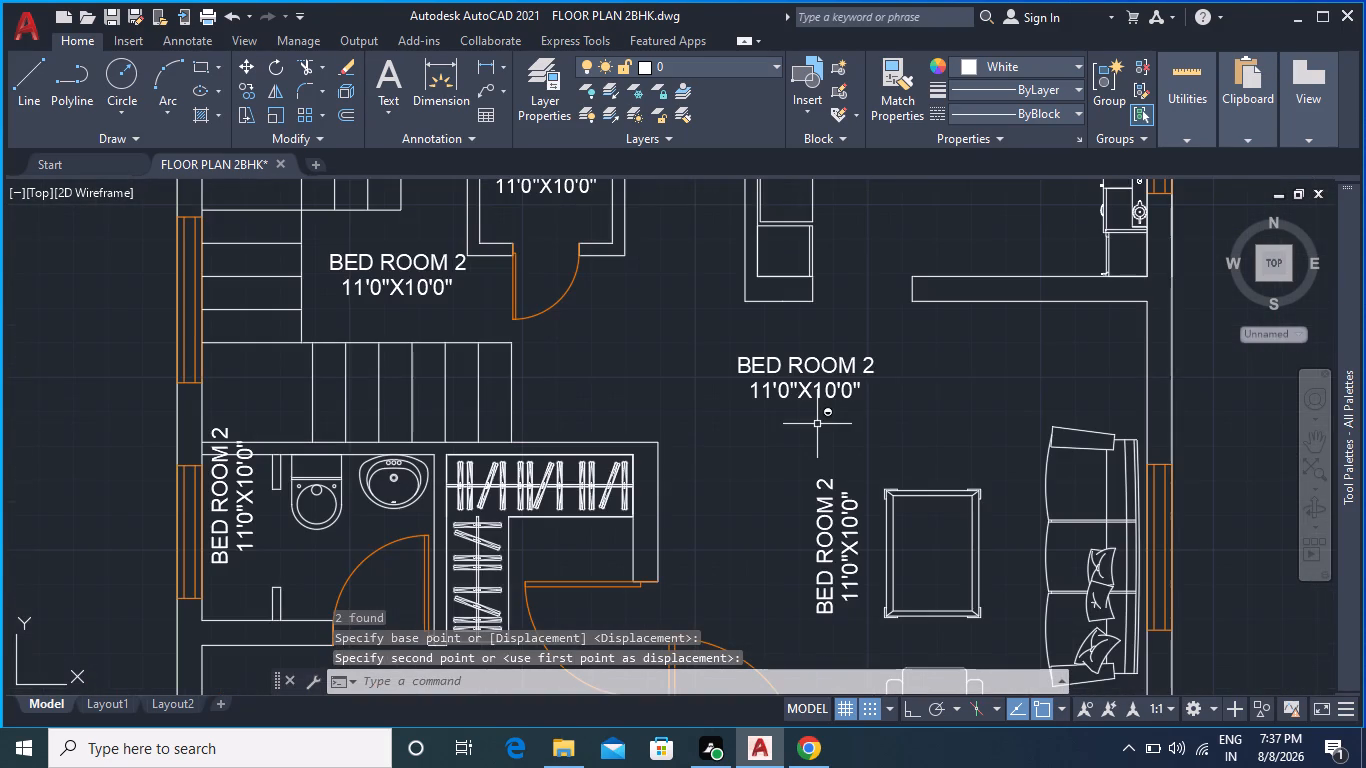
middle_drag(880, 427, 835, 372)
scroll(839, 388, down, 1)
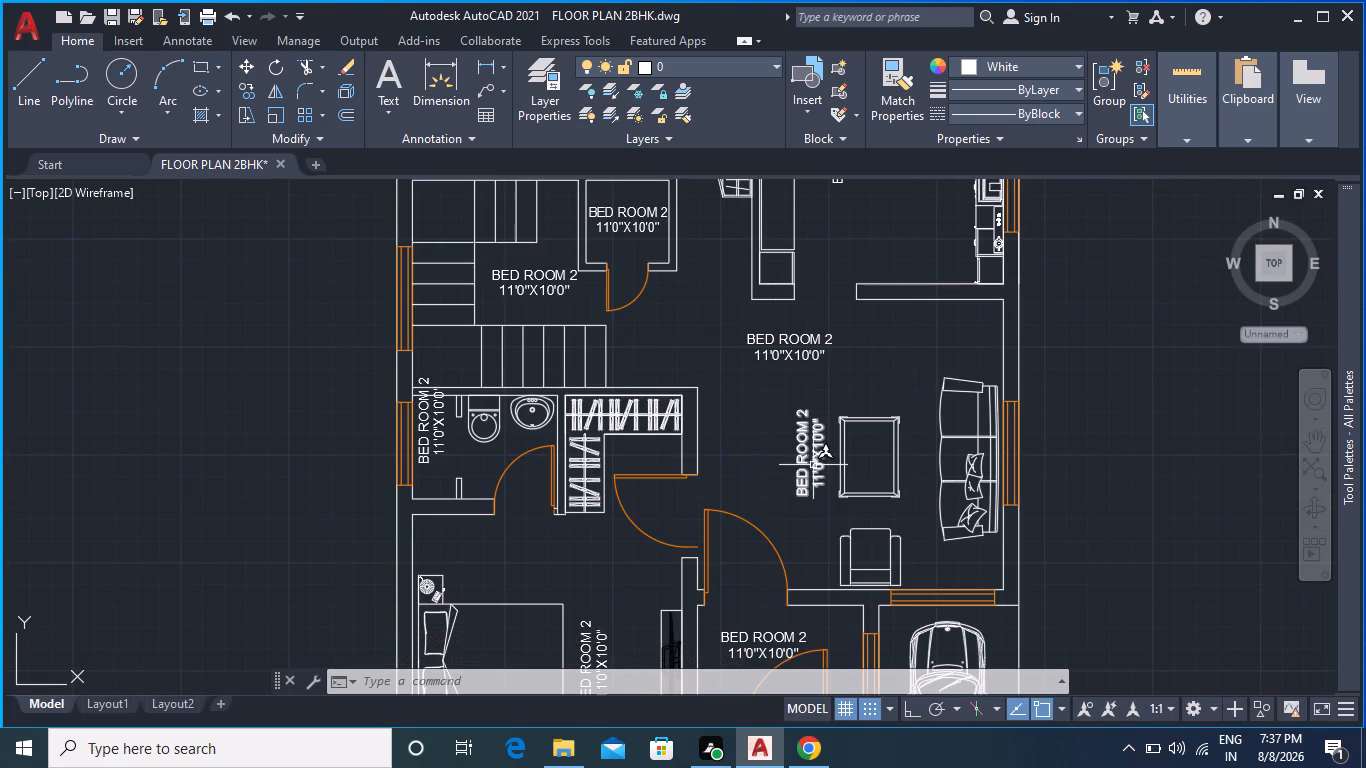
middle_drag(821, 400, 821, 311)
scroll(817, 393, down, 1)
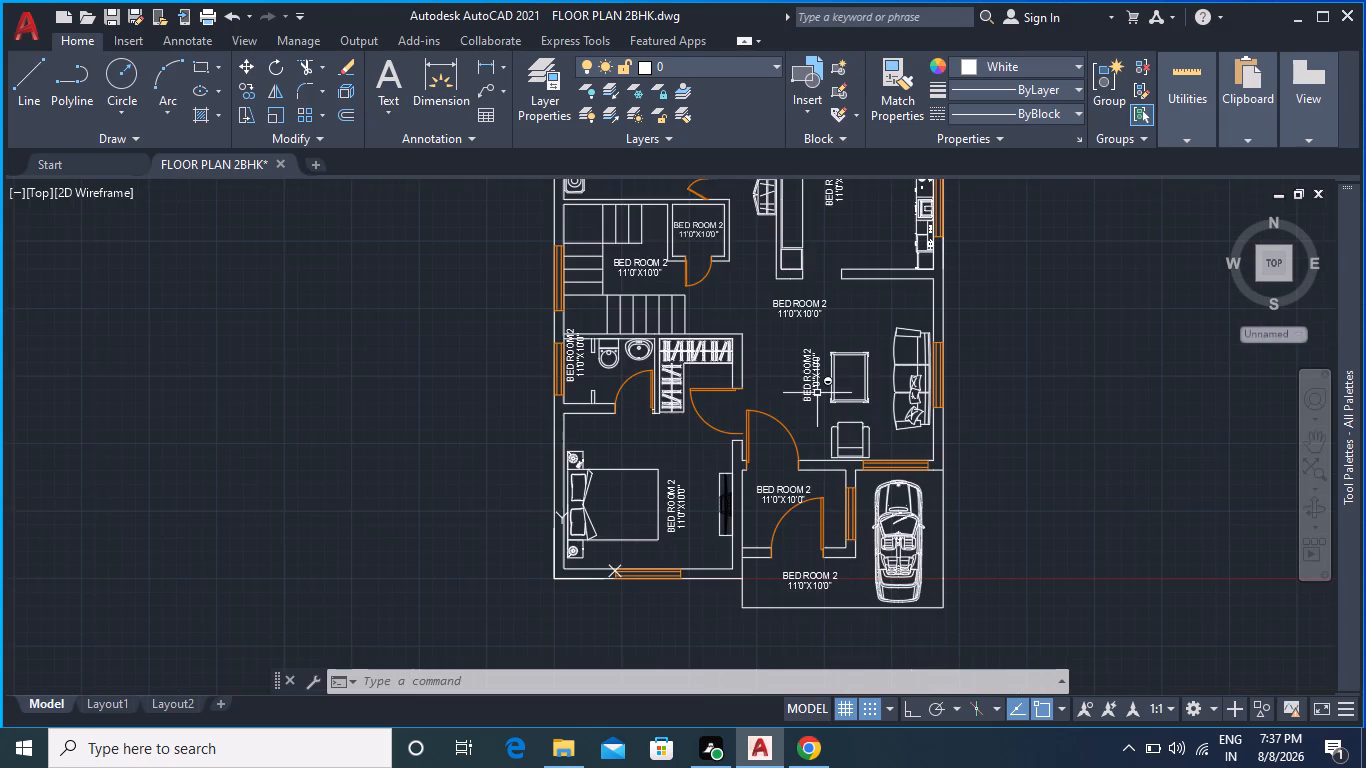
scroll(581, 356, up, 1)
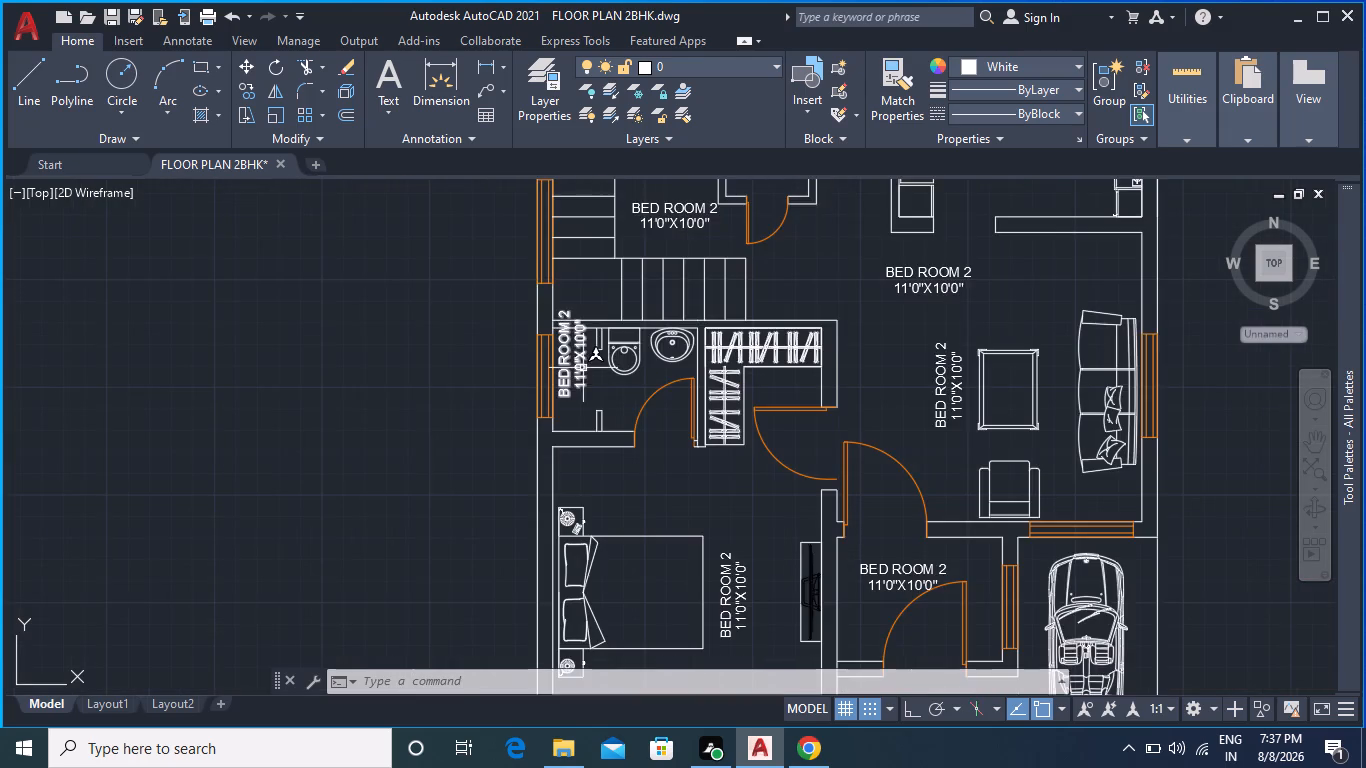
scroll(583, 368, up, 2)
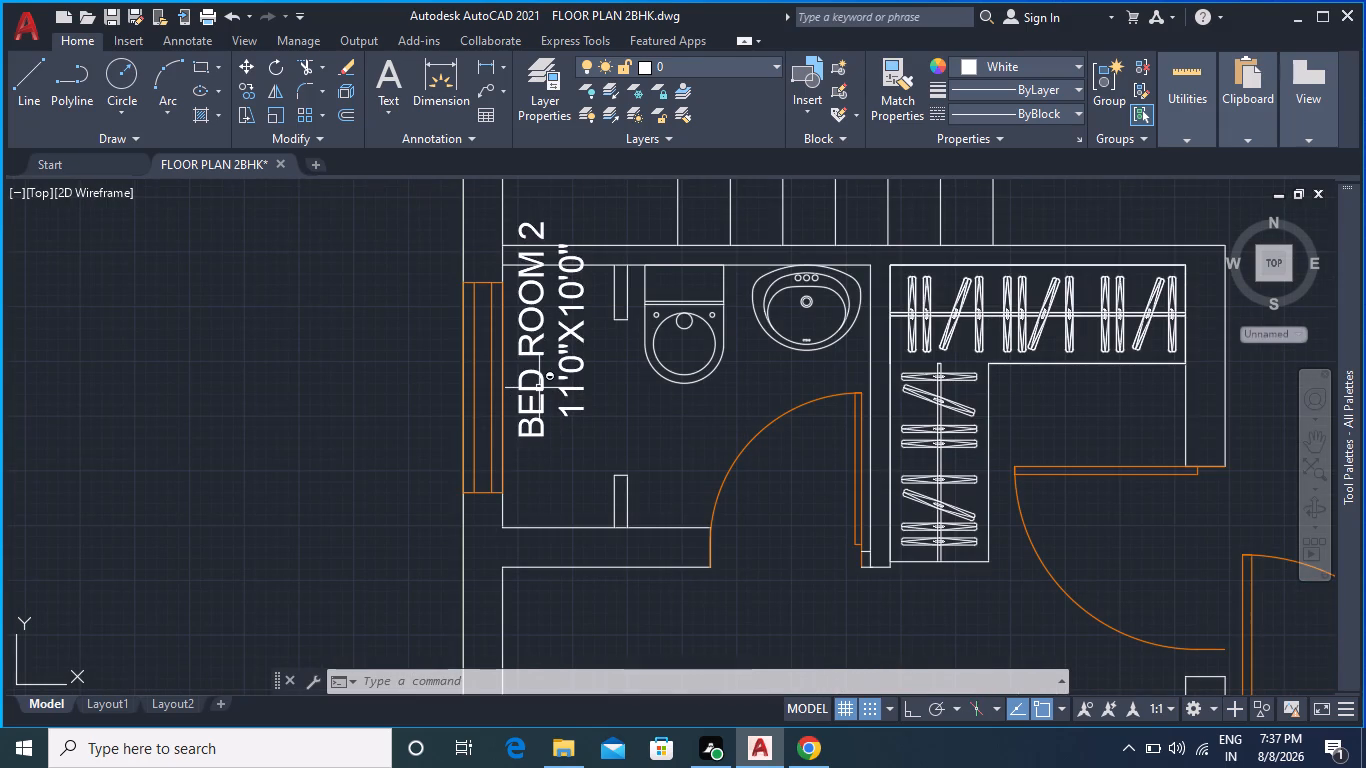
click(536, 388)
click(278, 62)
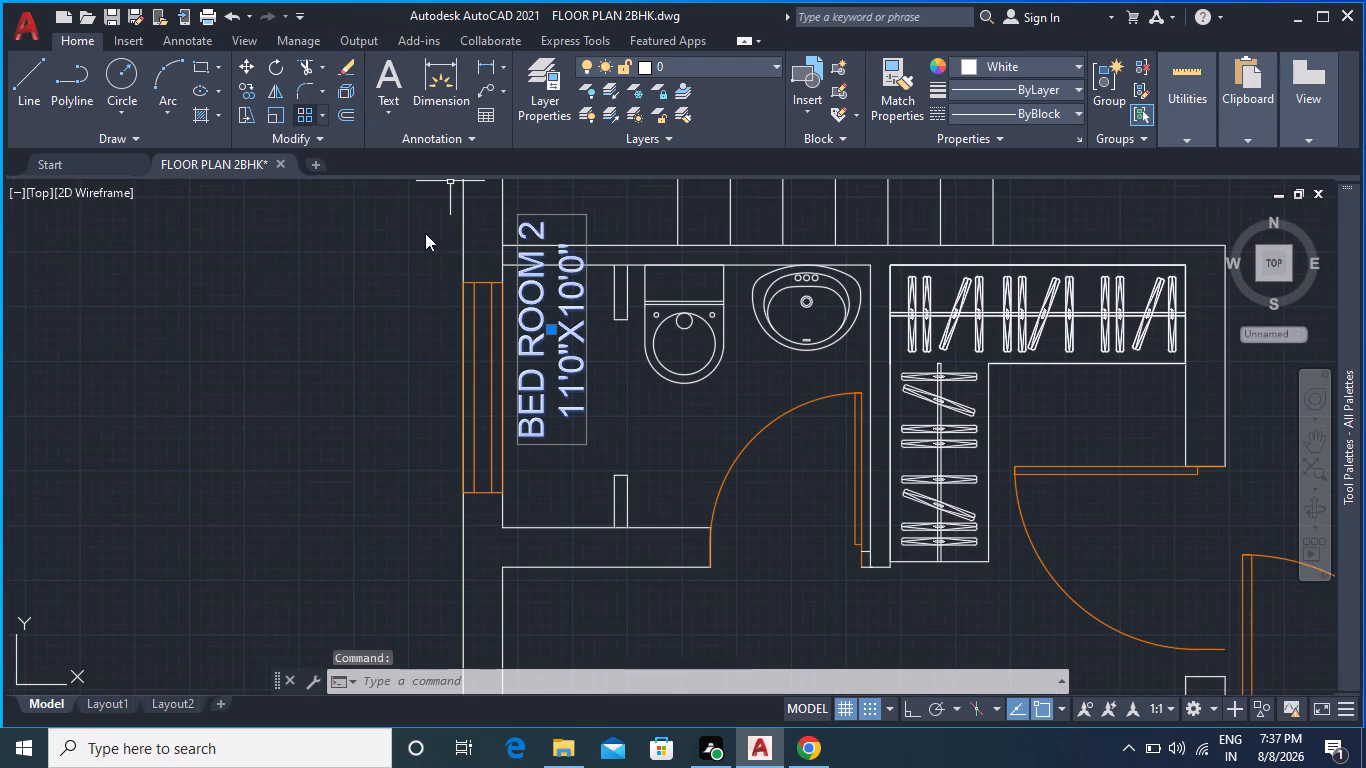
click(543, 438)
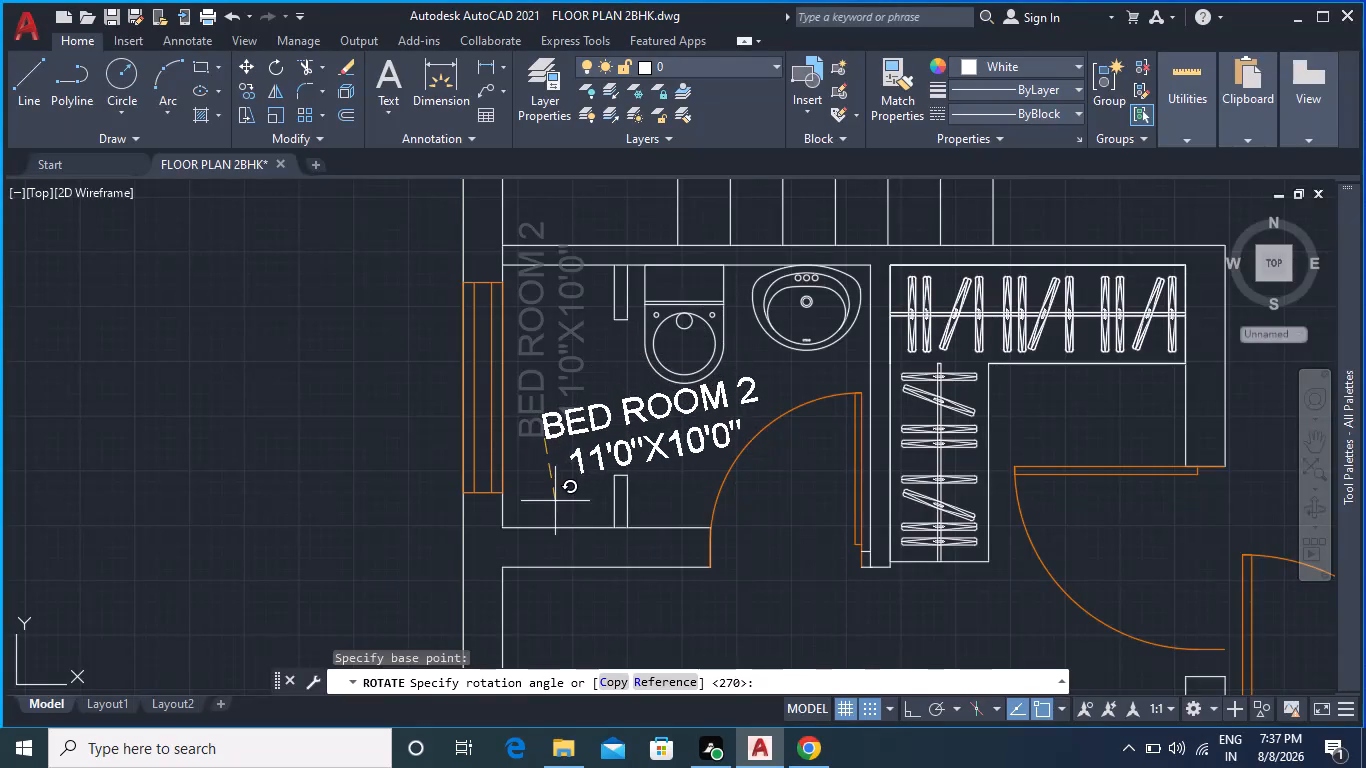
key(F9)
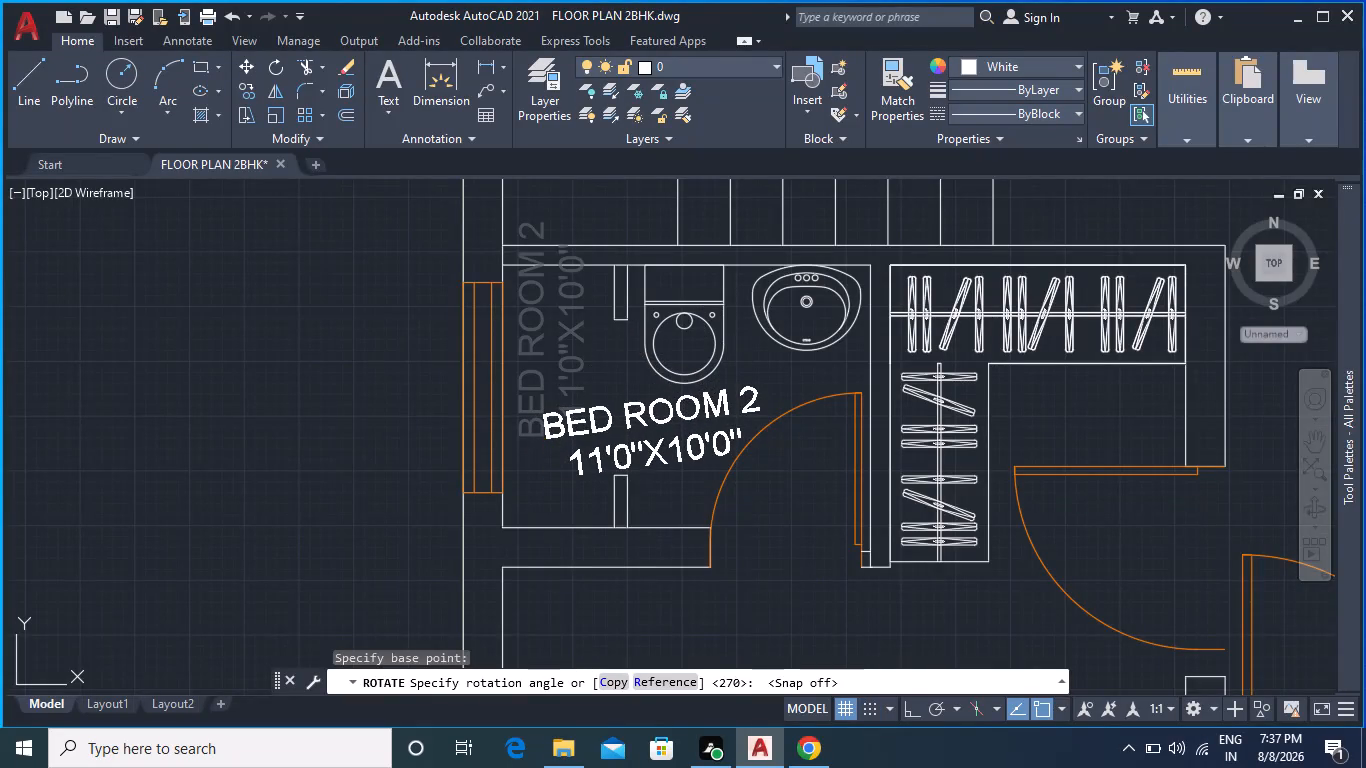
key(F8)
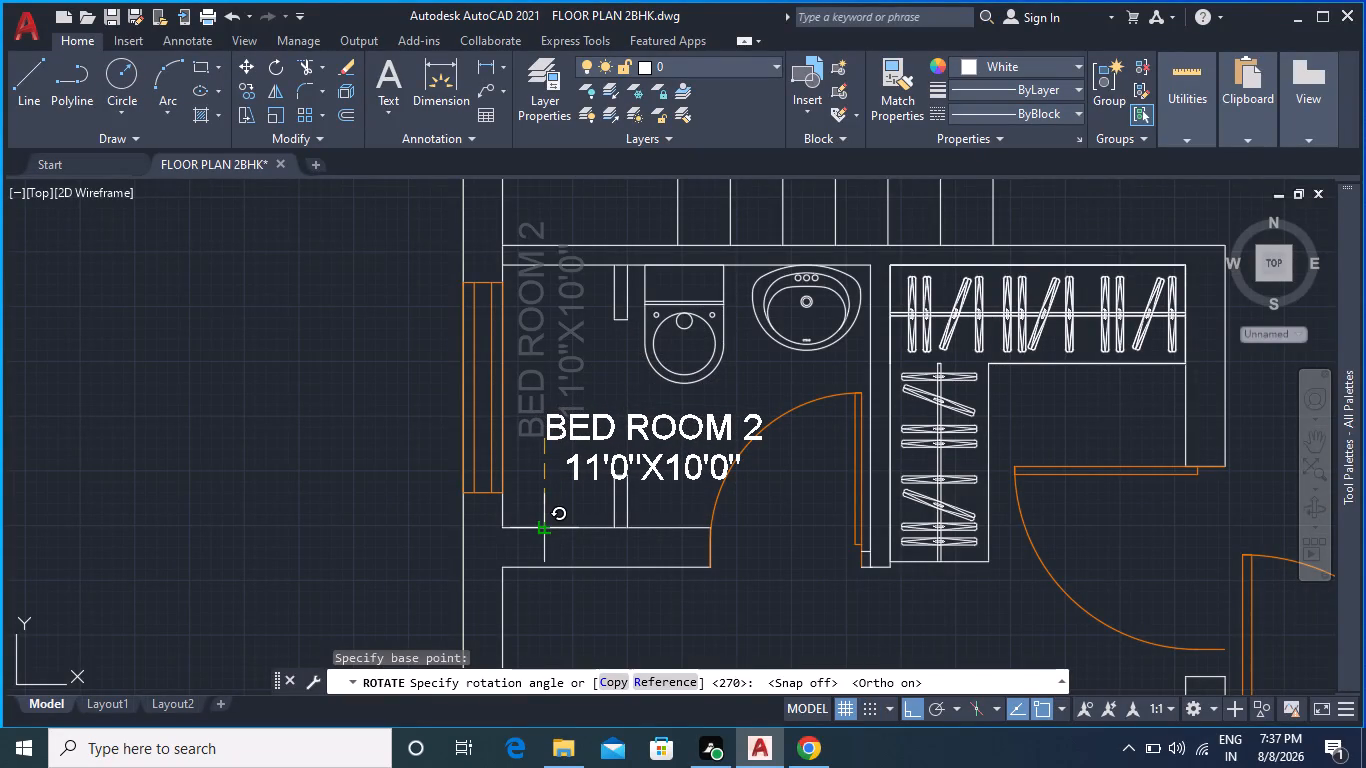
click(553, 546)
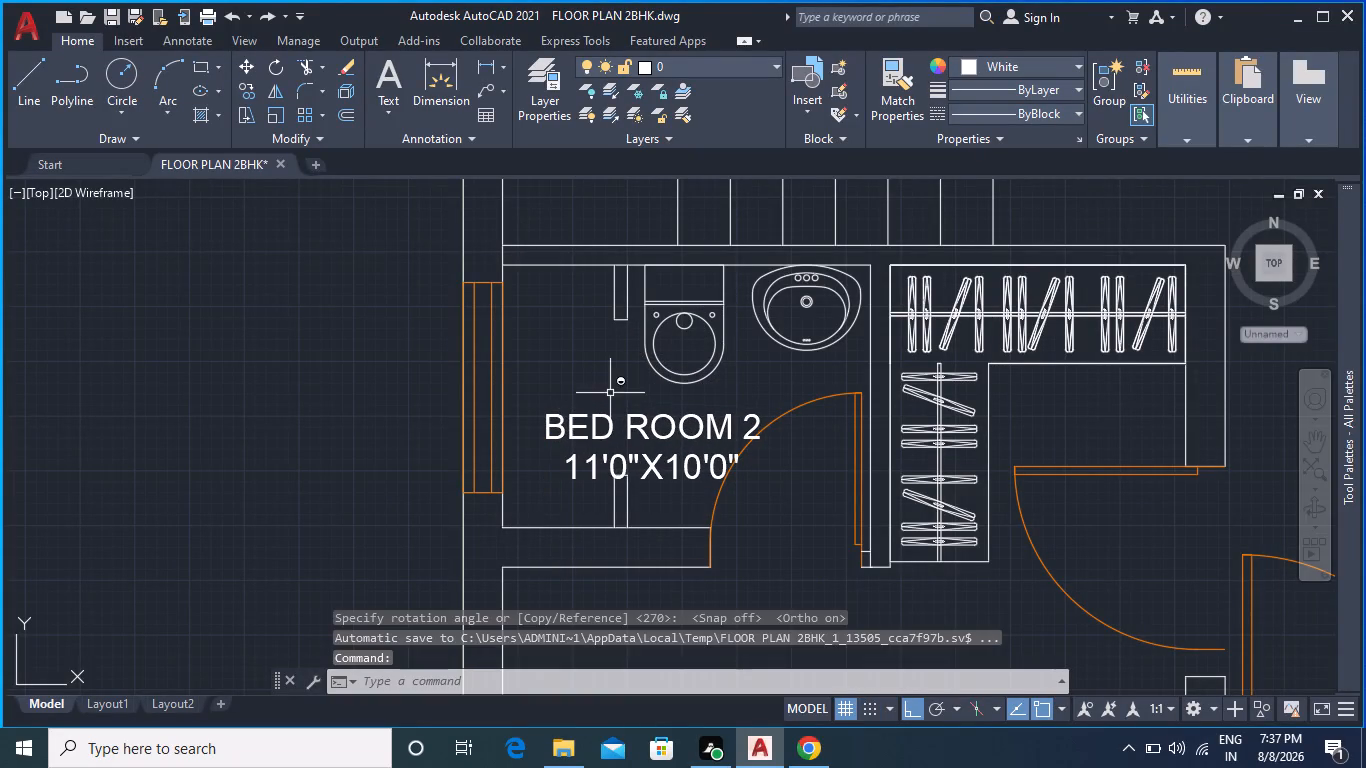
Move the horizontal bathroom BED ROOM 2 label slightly up and toward the window wall, with Ortho off, clearing the door swing.
click(597, 423)
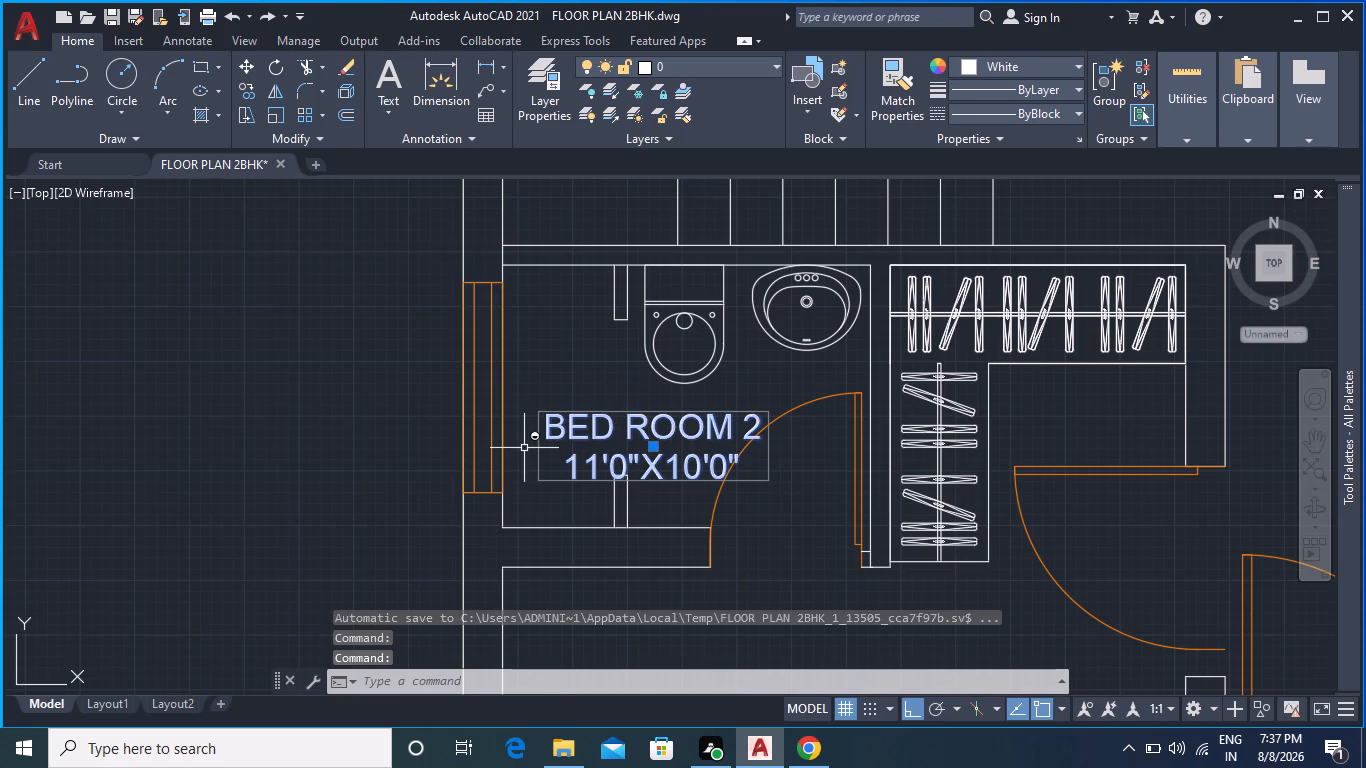
click(245, 67)
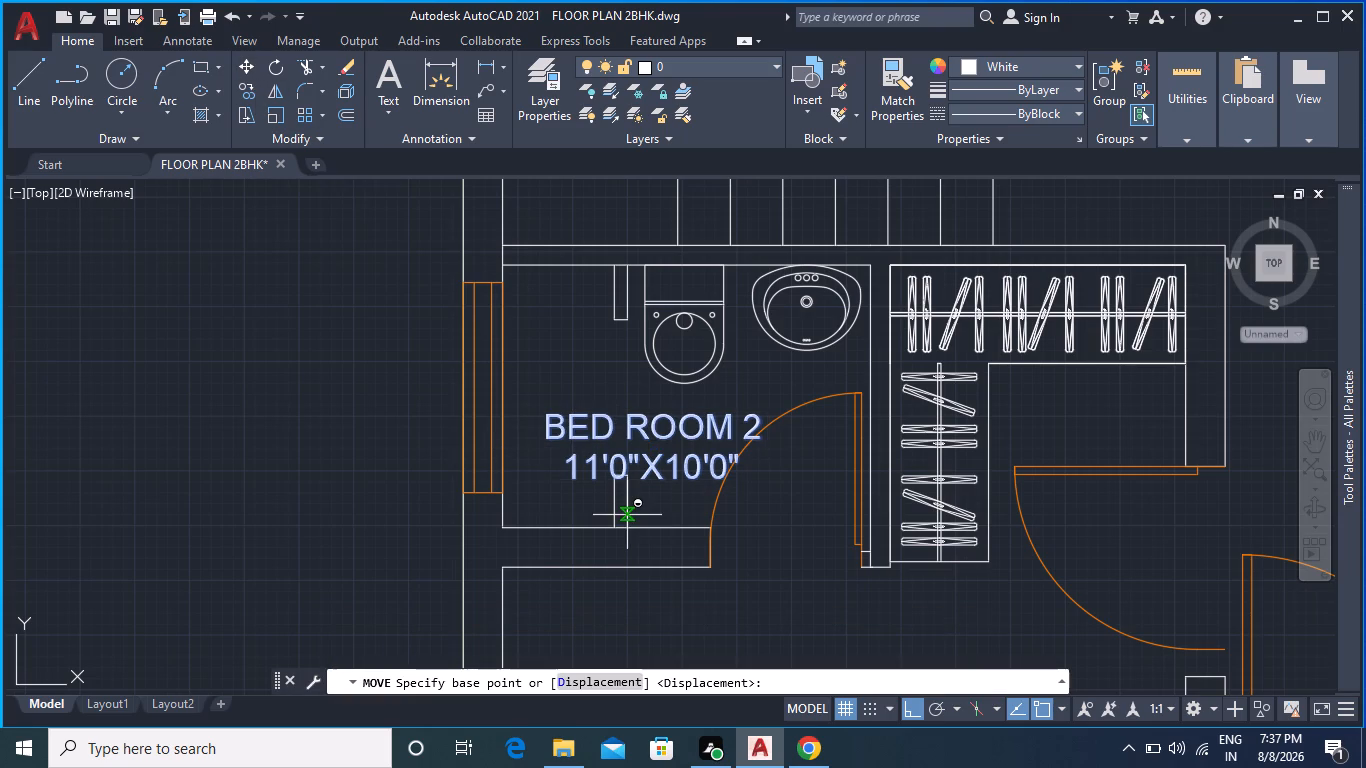
click(543, 442)
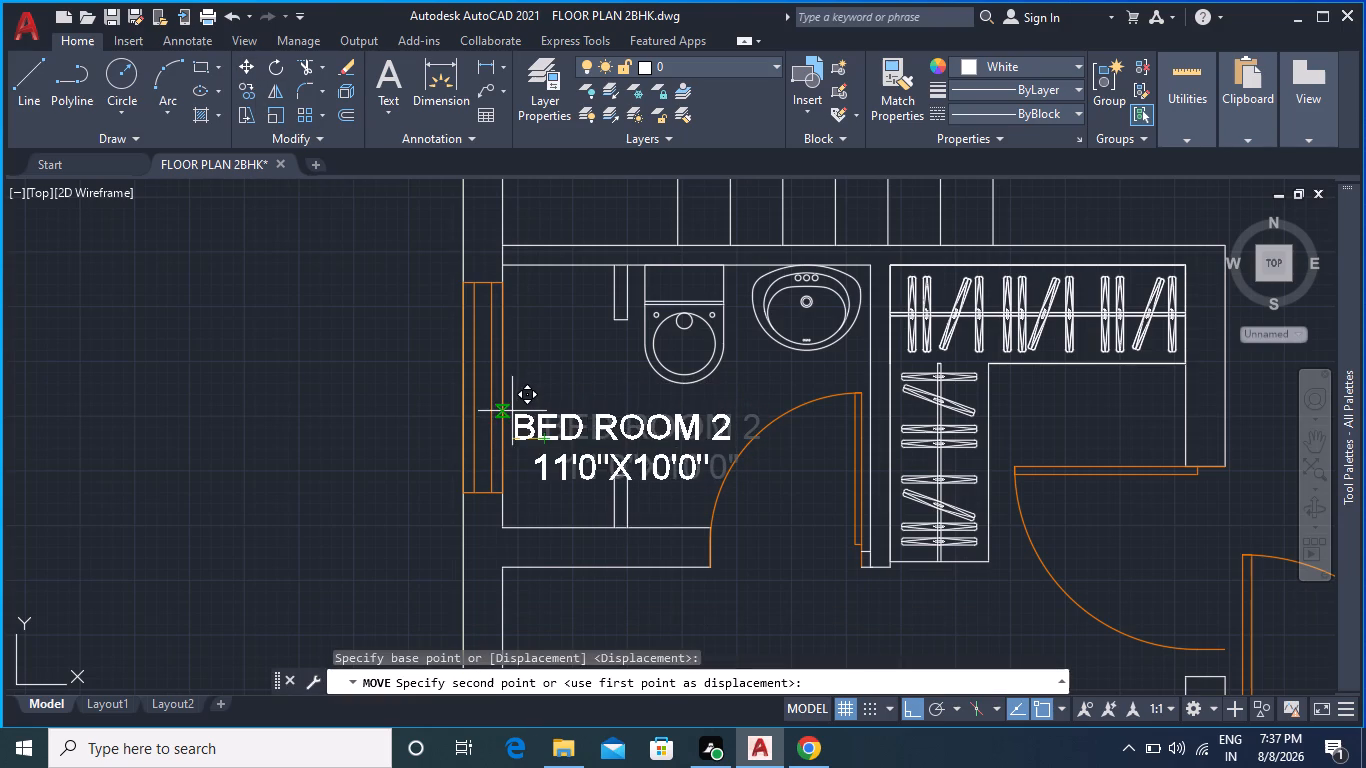
key(F8)
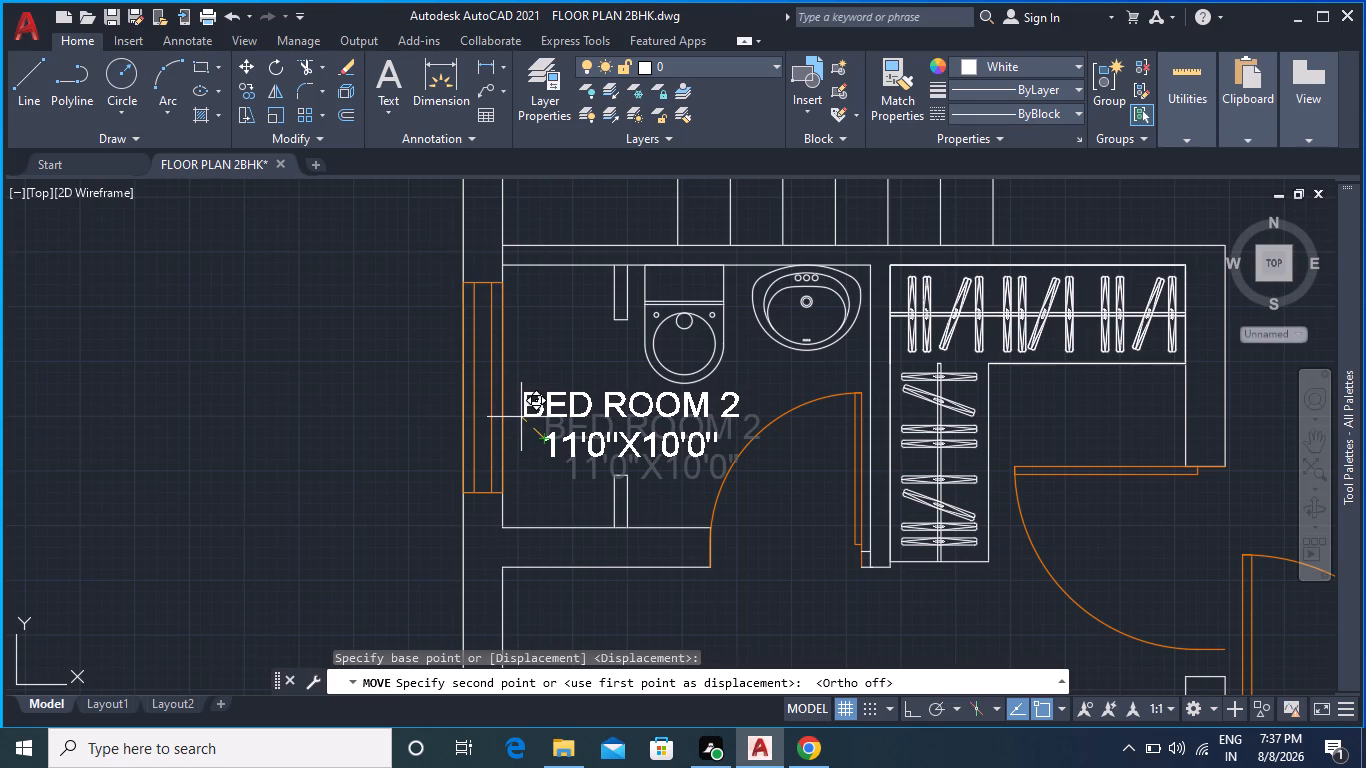
click(521, 417)
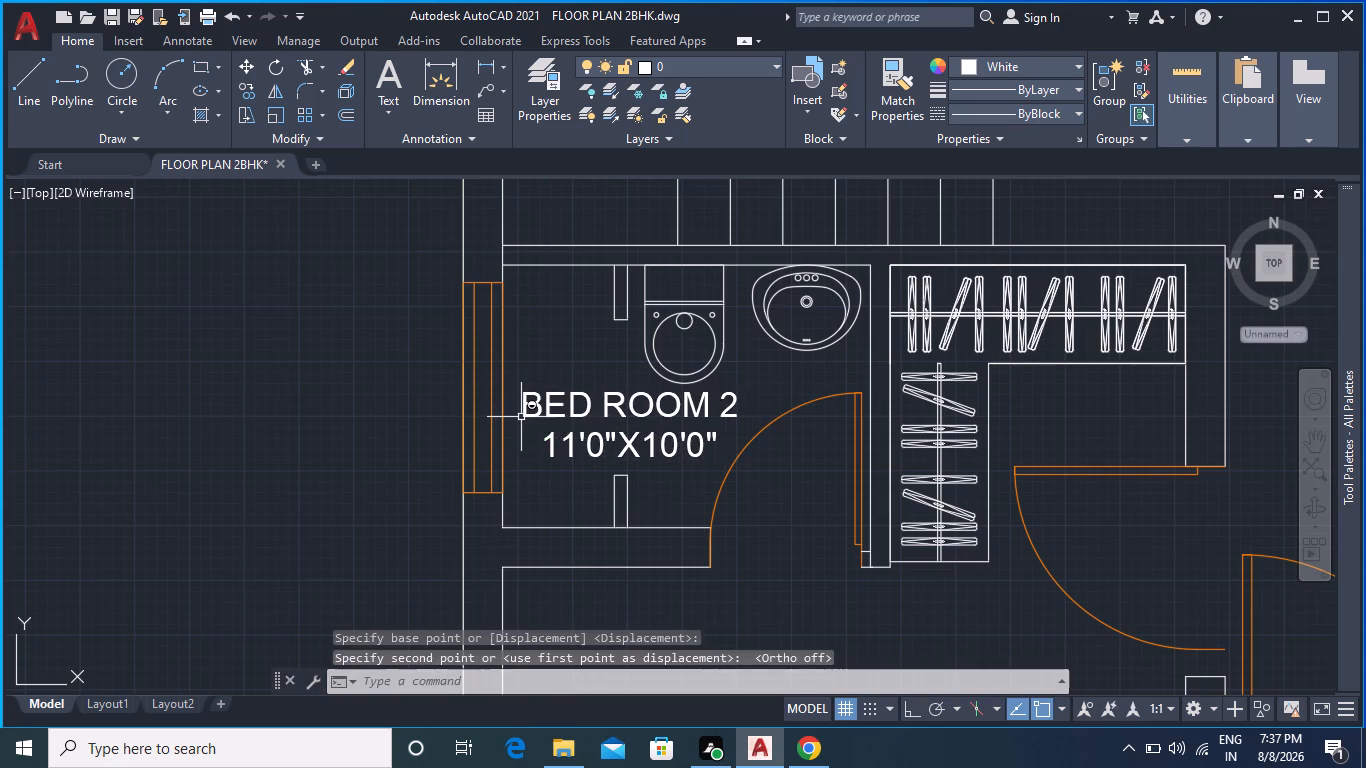
key(Escape)
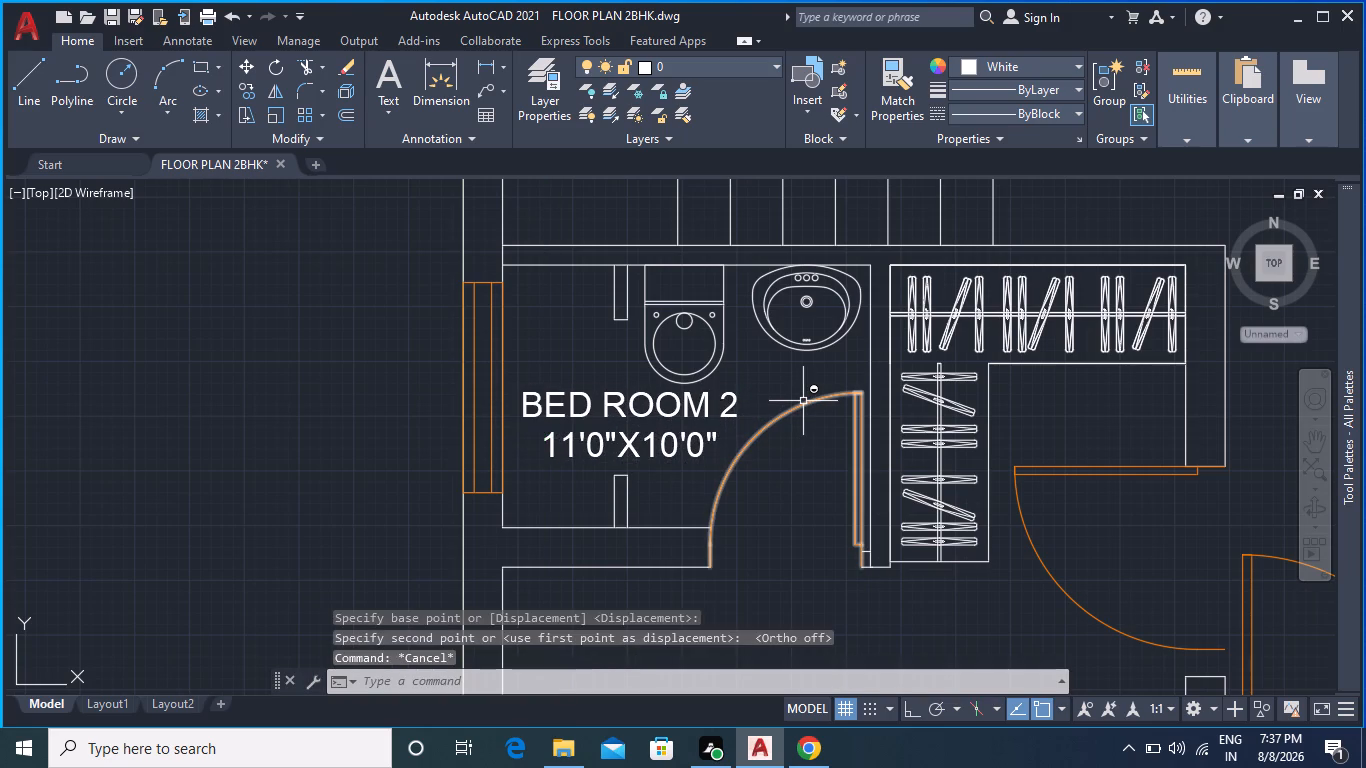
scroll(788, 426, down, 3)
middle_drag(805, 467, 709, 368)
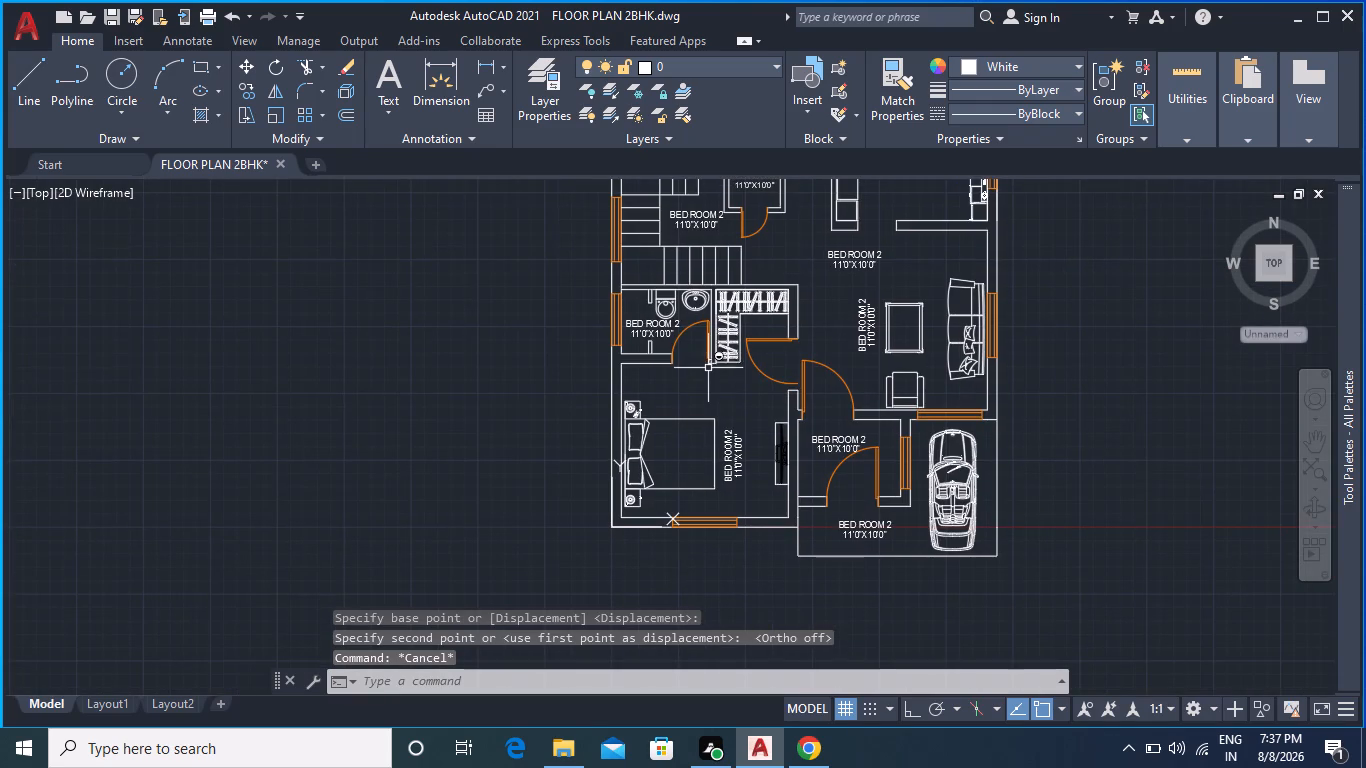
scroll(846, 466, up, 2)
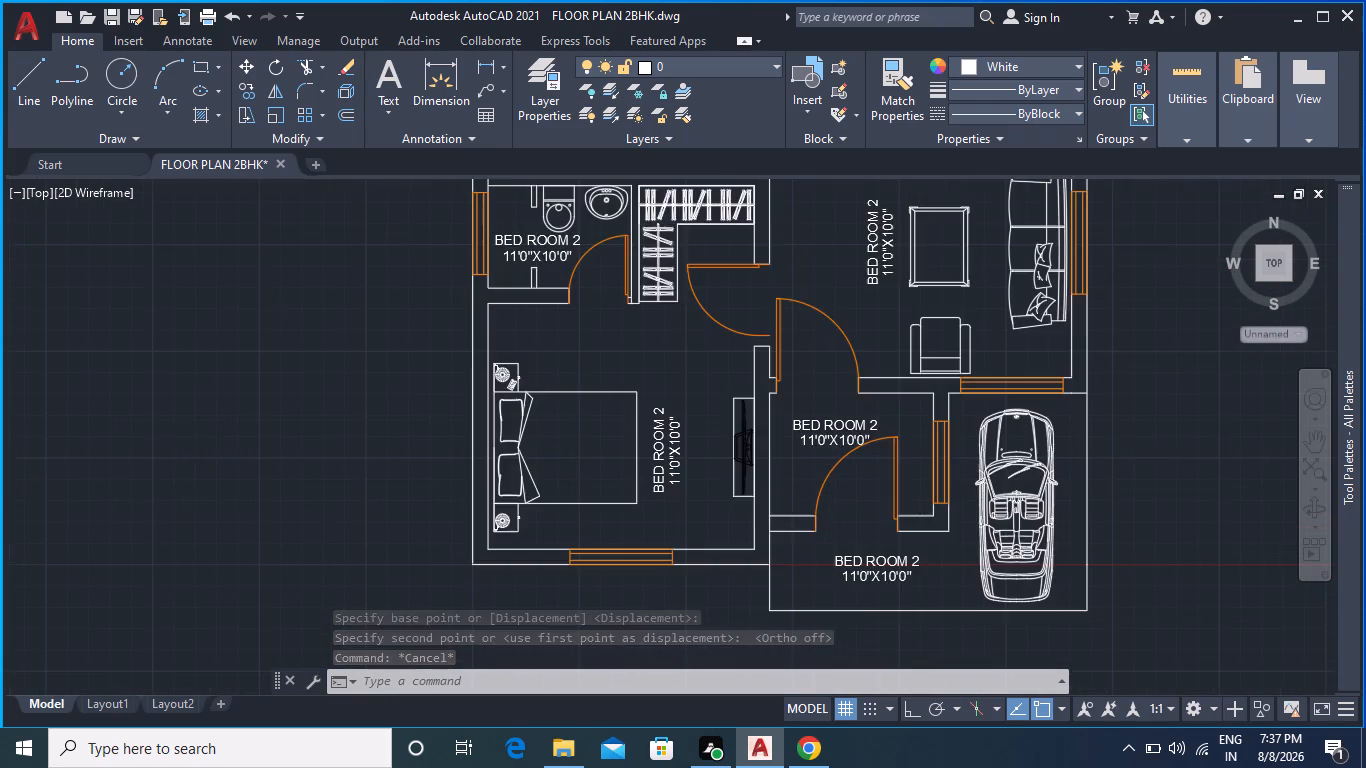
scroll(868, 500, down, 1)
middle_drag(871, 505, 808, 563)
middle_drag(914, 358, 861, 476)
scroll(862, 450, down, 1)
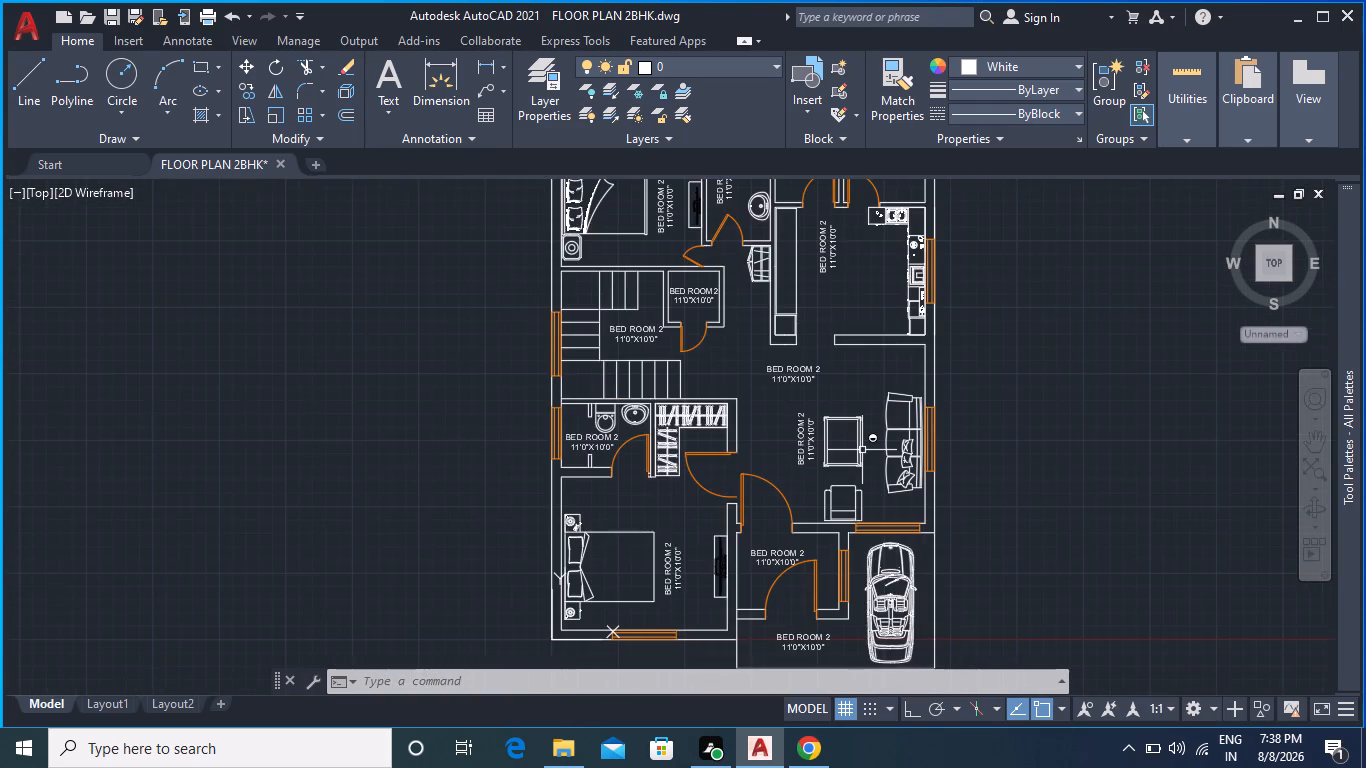
Rotate the vertical BED ROOM 2 label in the kitchen to horizontal about the insertion point at its lower end.
middle_drag(859, 384, 836, 457)
scroll(823, 353, up, 2)
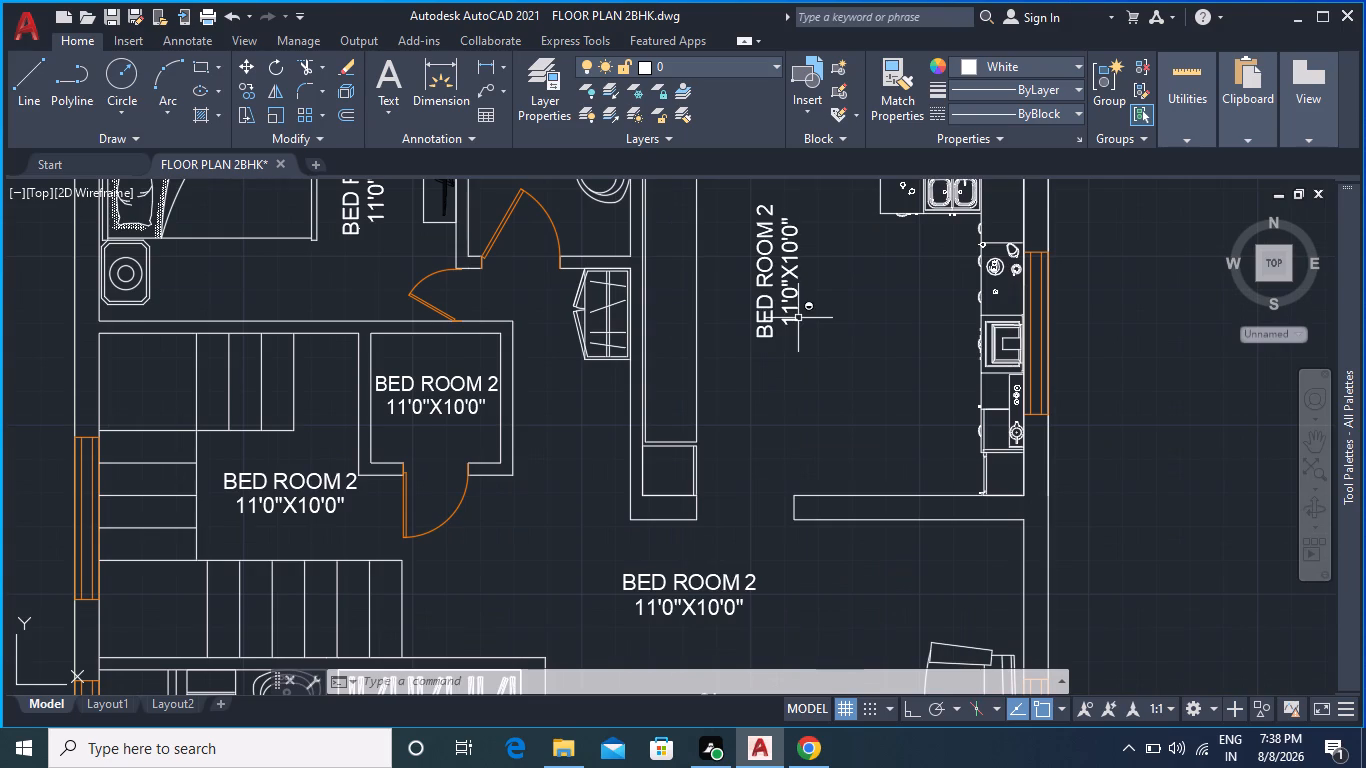
click(764, 311)
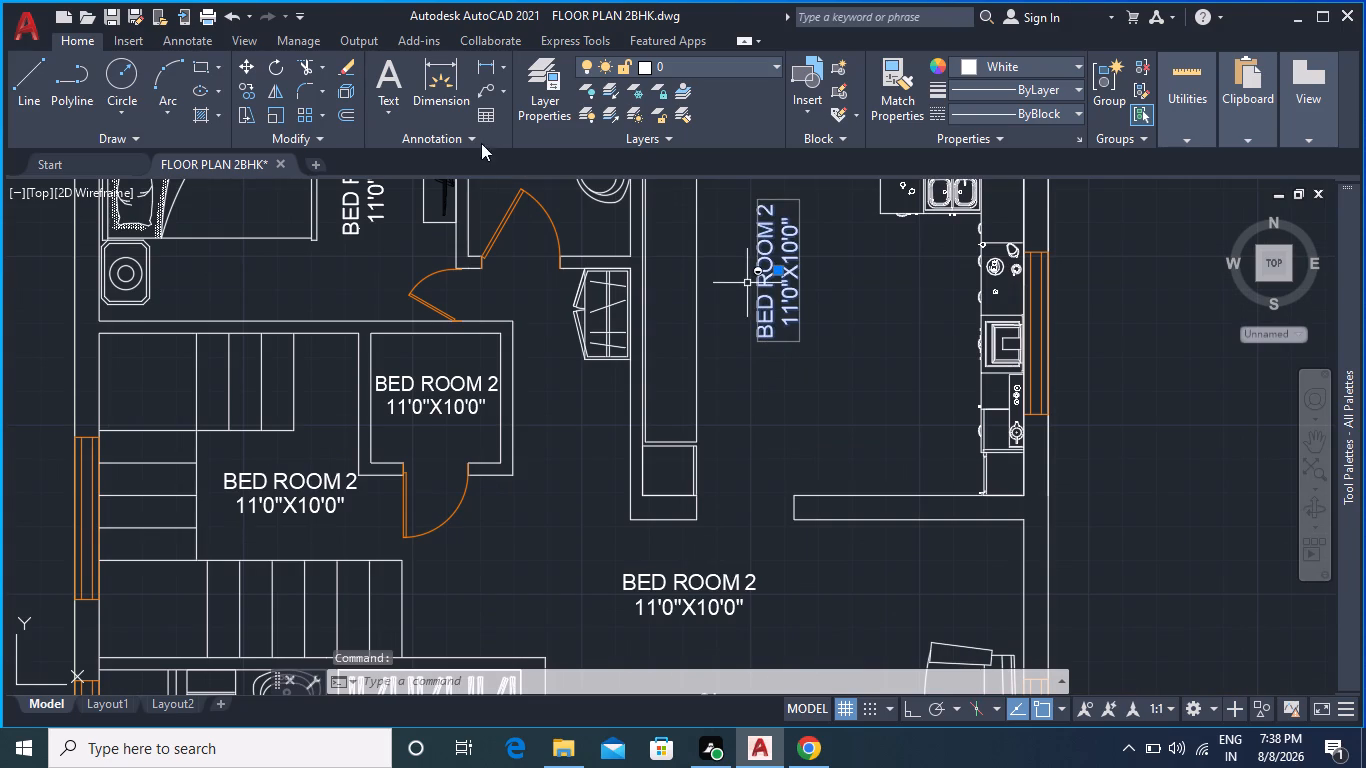
click(273, 61)
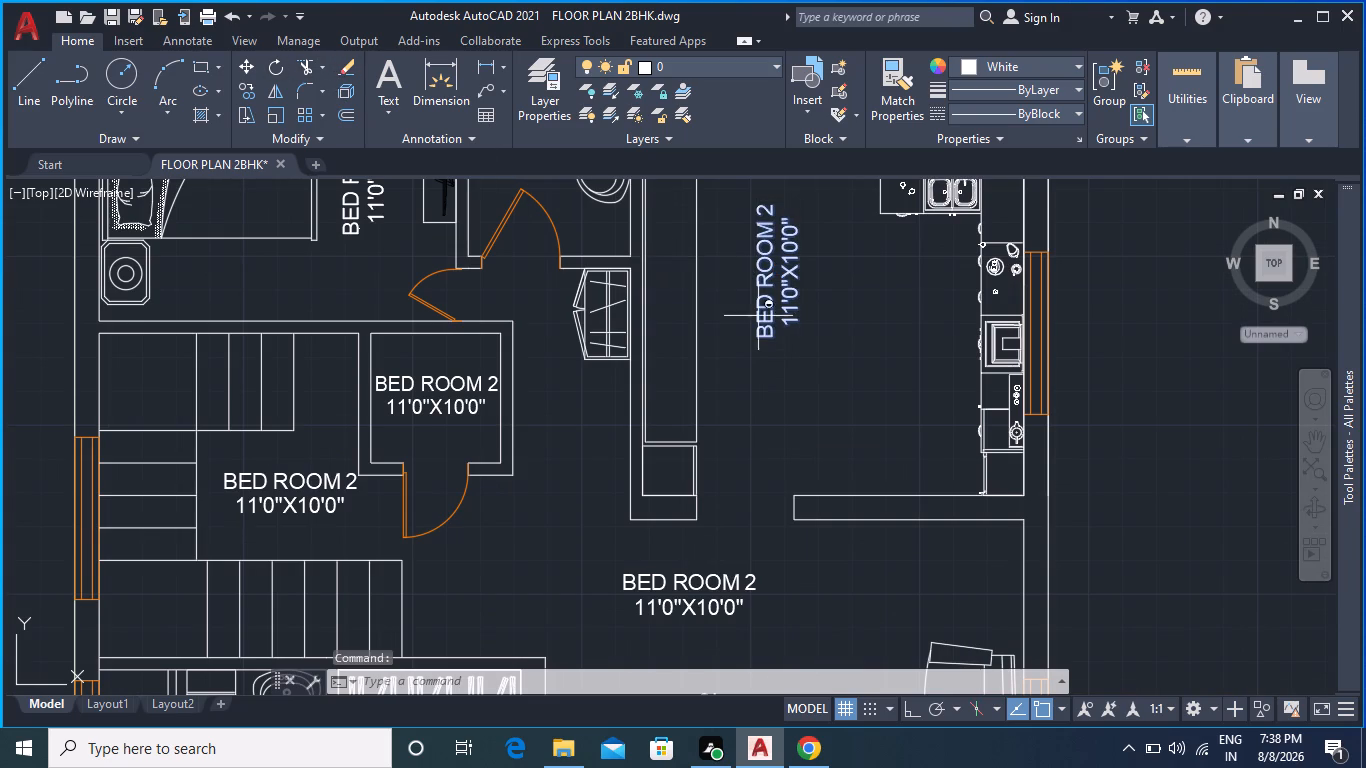
click(779, 339)
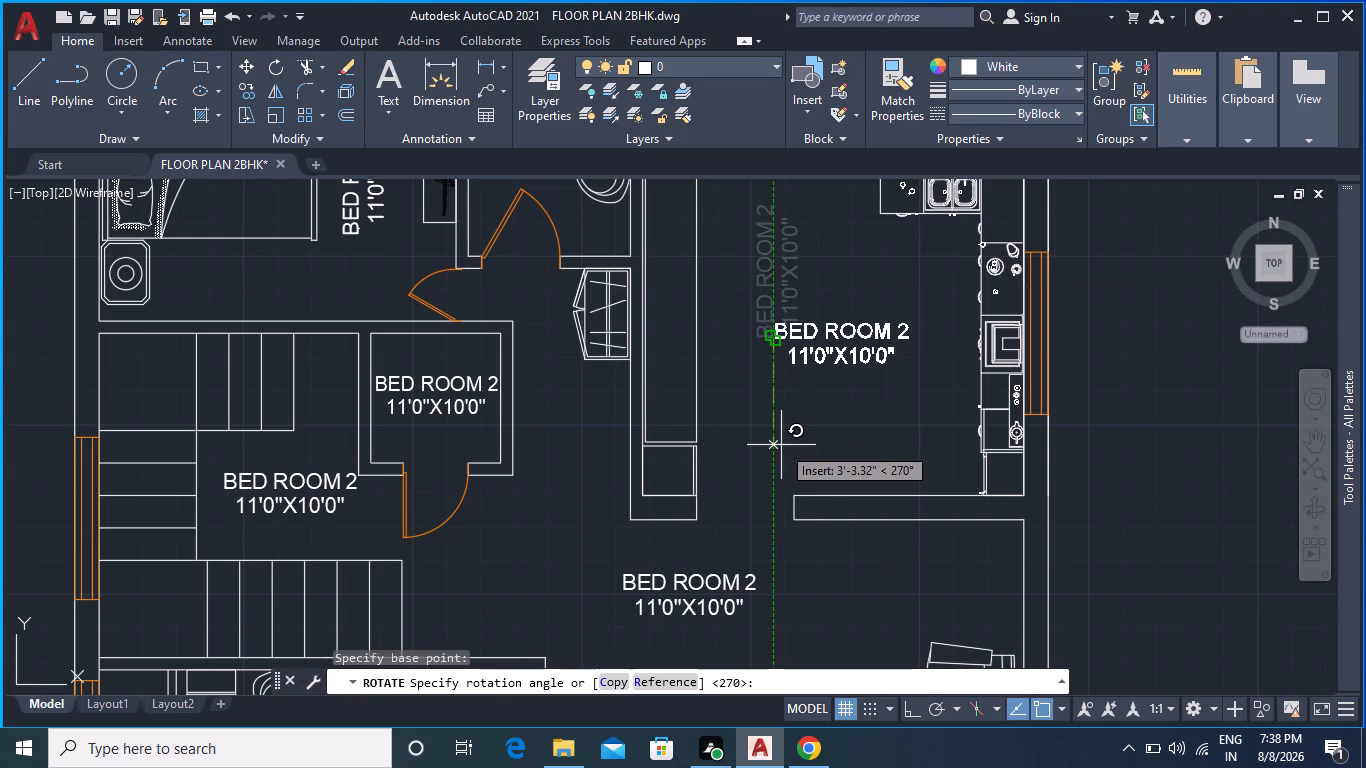
click(781, 445)
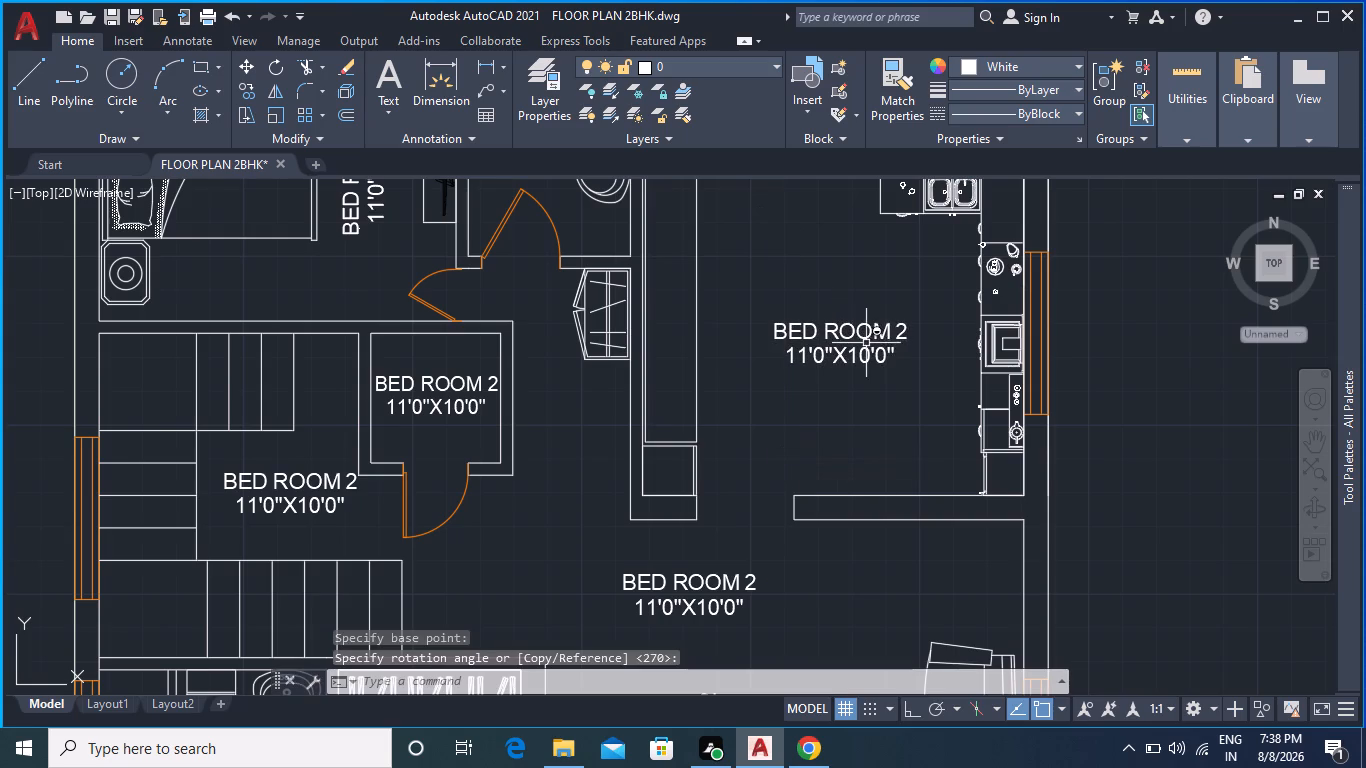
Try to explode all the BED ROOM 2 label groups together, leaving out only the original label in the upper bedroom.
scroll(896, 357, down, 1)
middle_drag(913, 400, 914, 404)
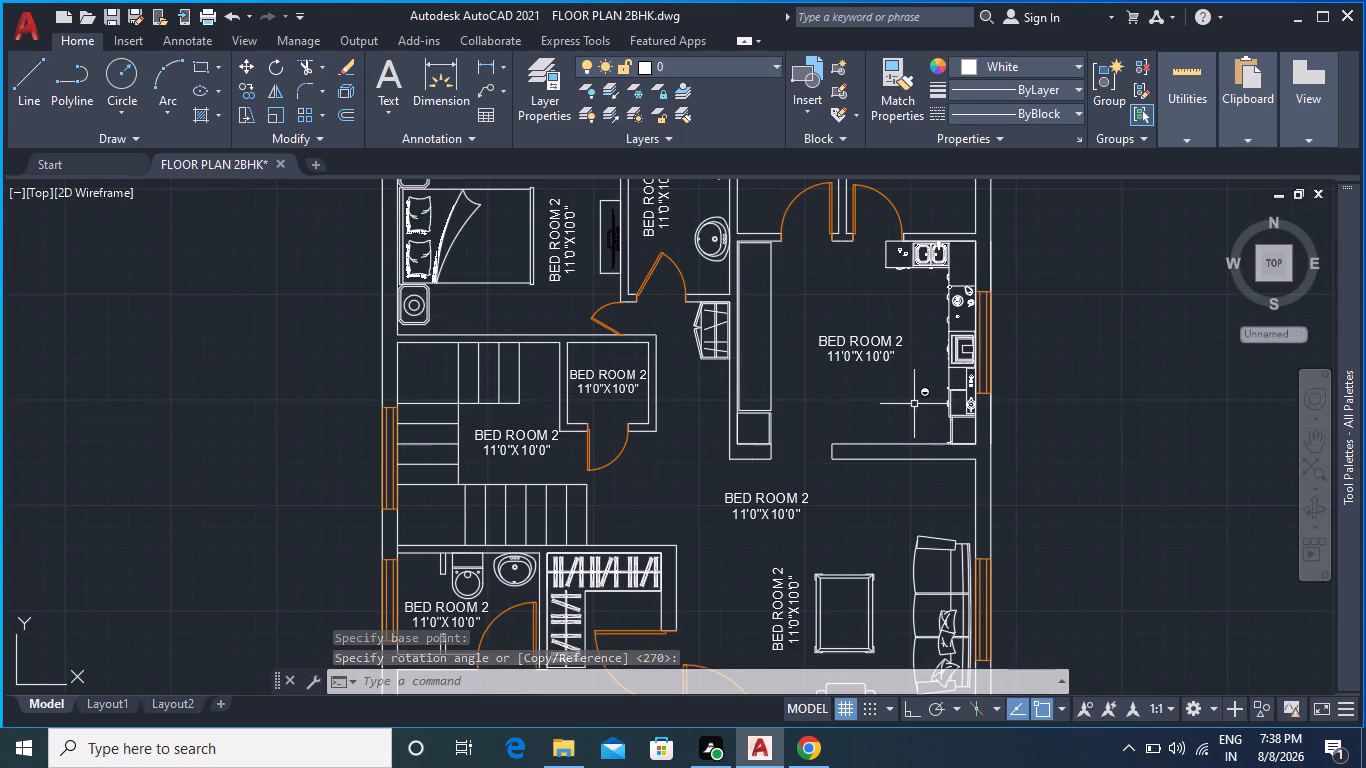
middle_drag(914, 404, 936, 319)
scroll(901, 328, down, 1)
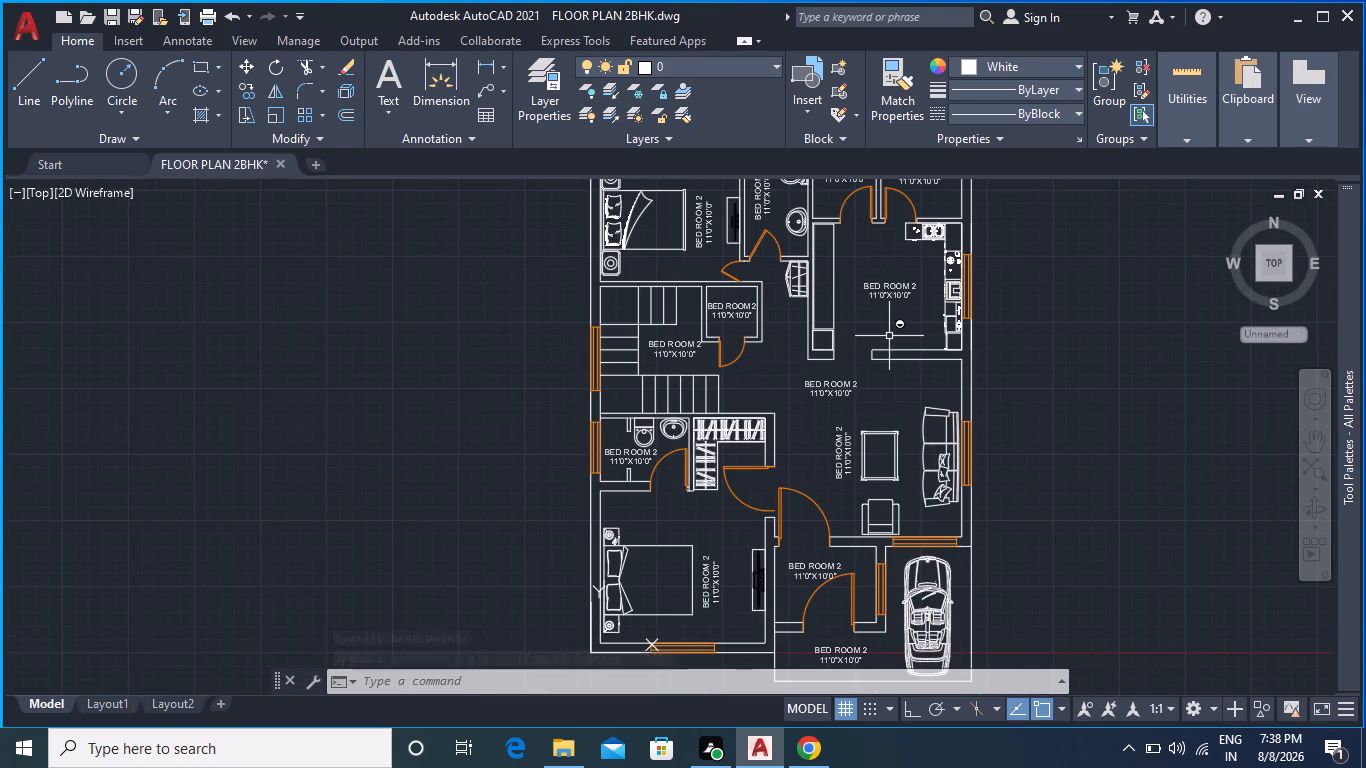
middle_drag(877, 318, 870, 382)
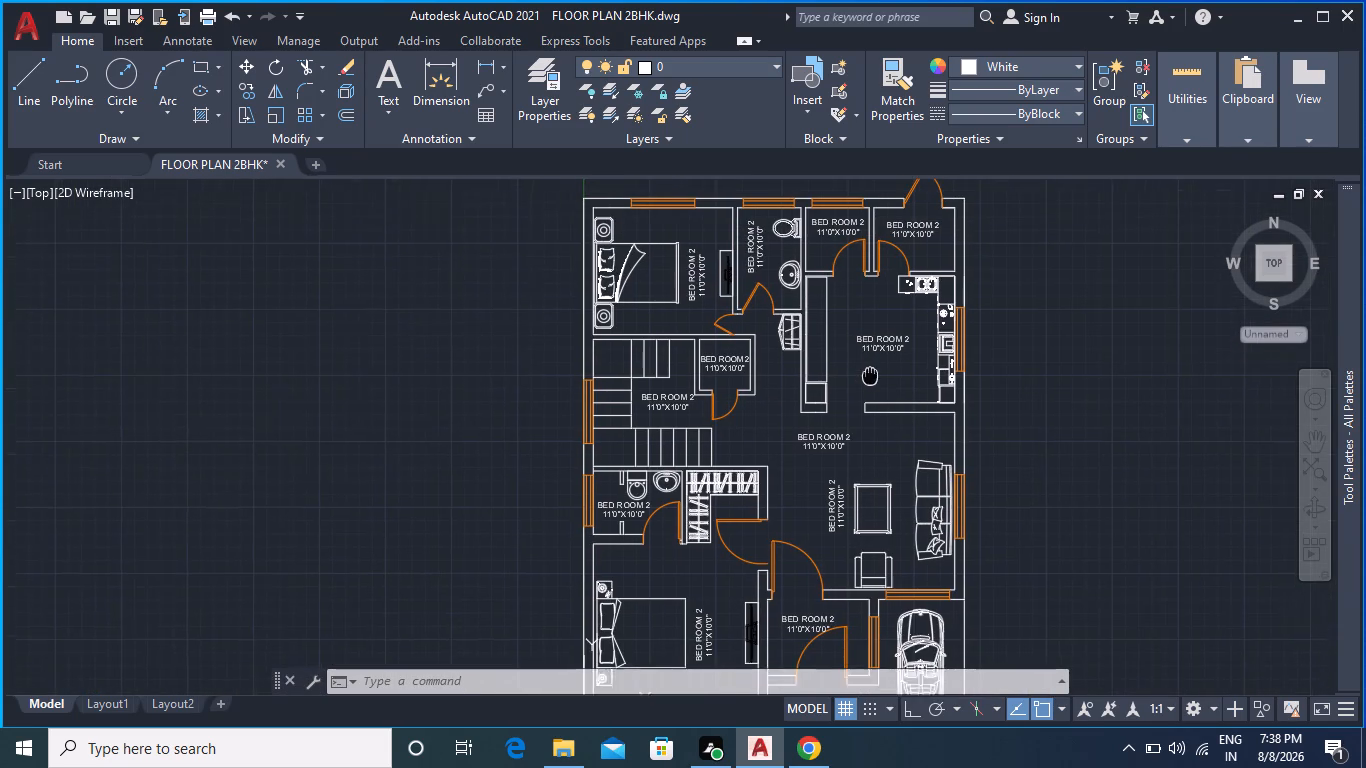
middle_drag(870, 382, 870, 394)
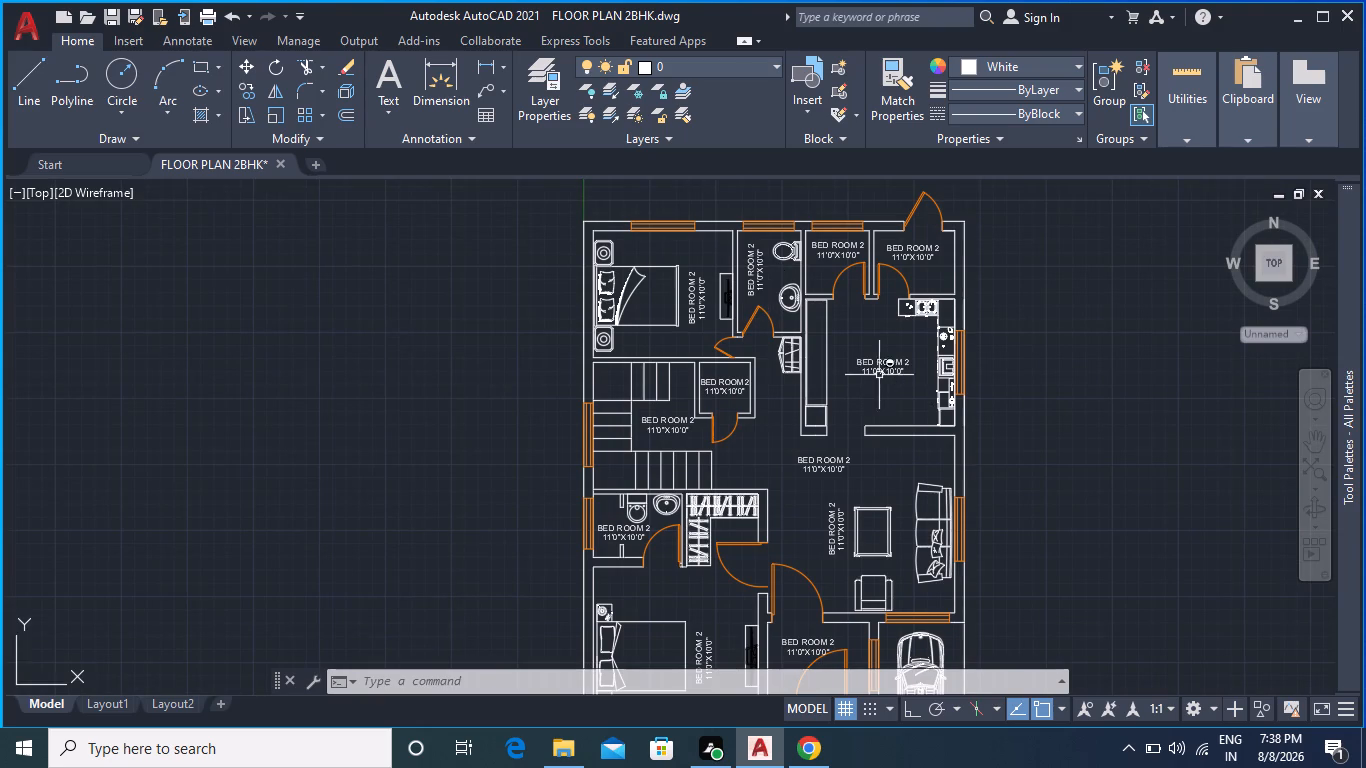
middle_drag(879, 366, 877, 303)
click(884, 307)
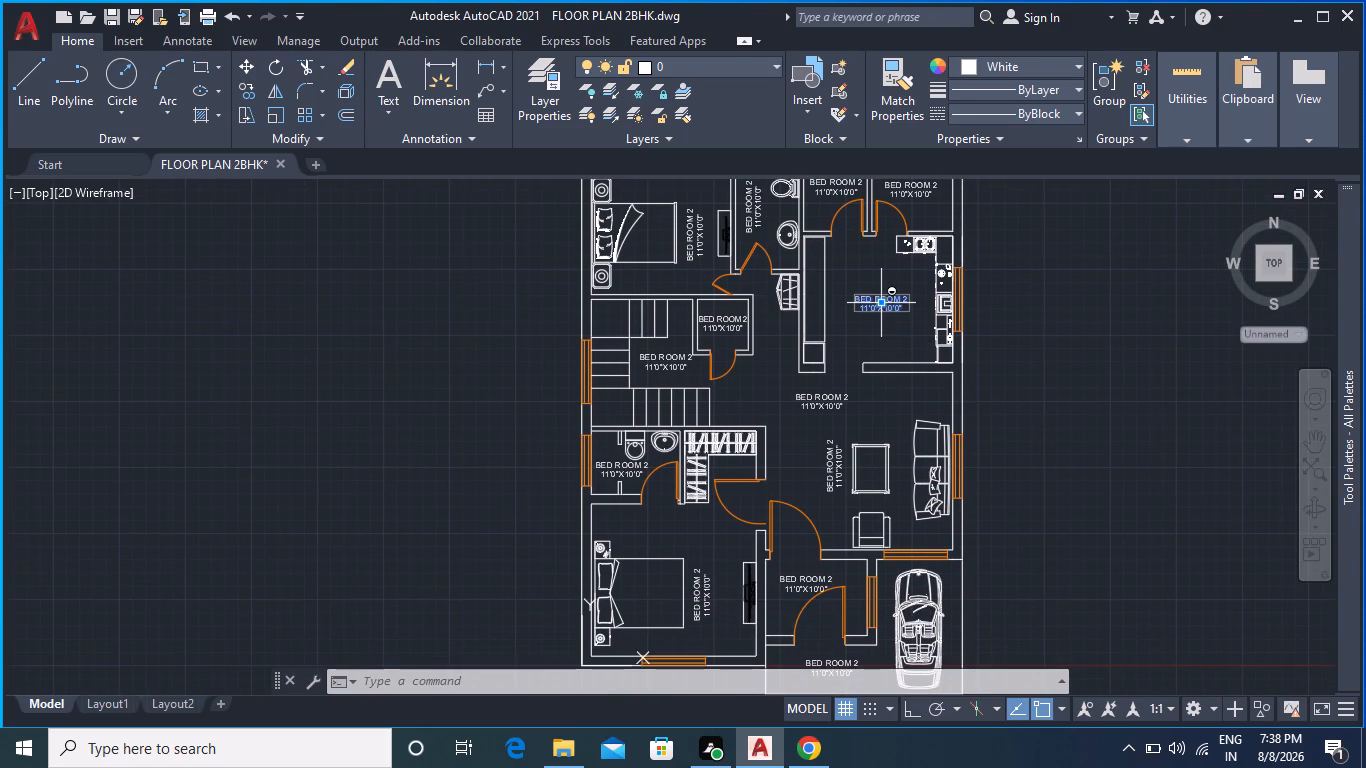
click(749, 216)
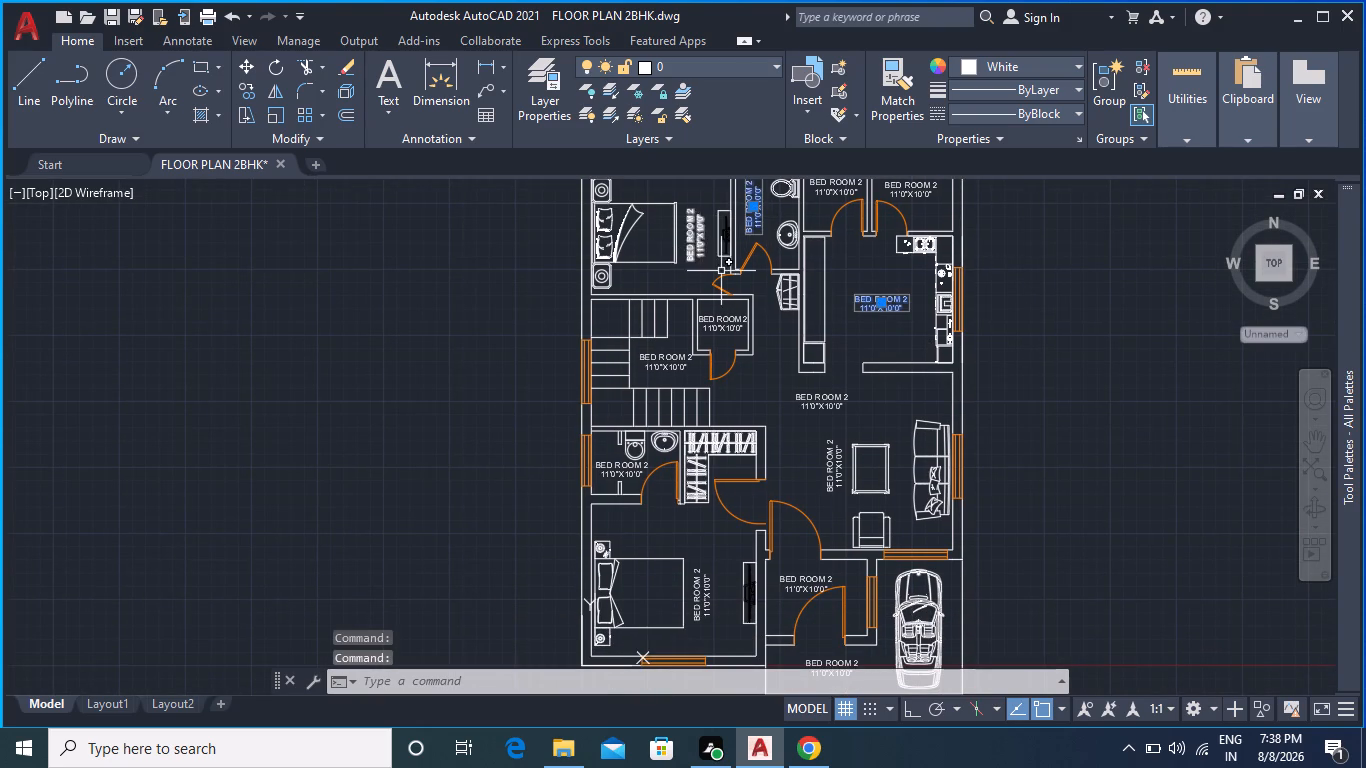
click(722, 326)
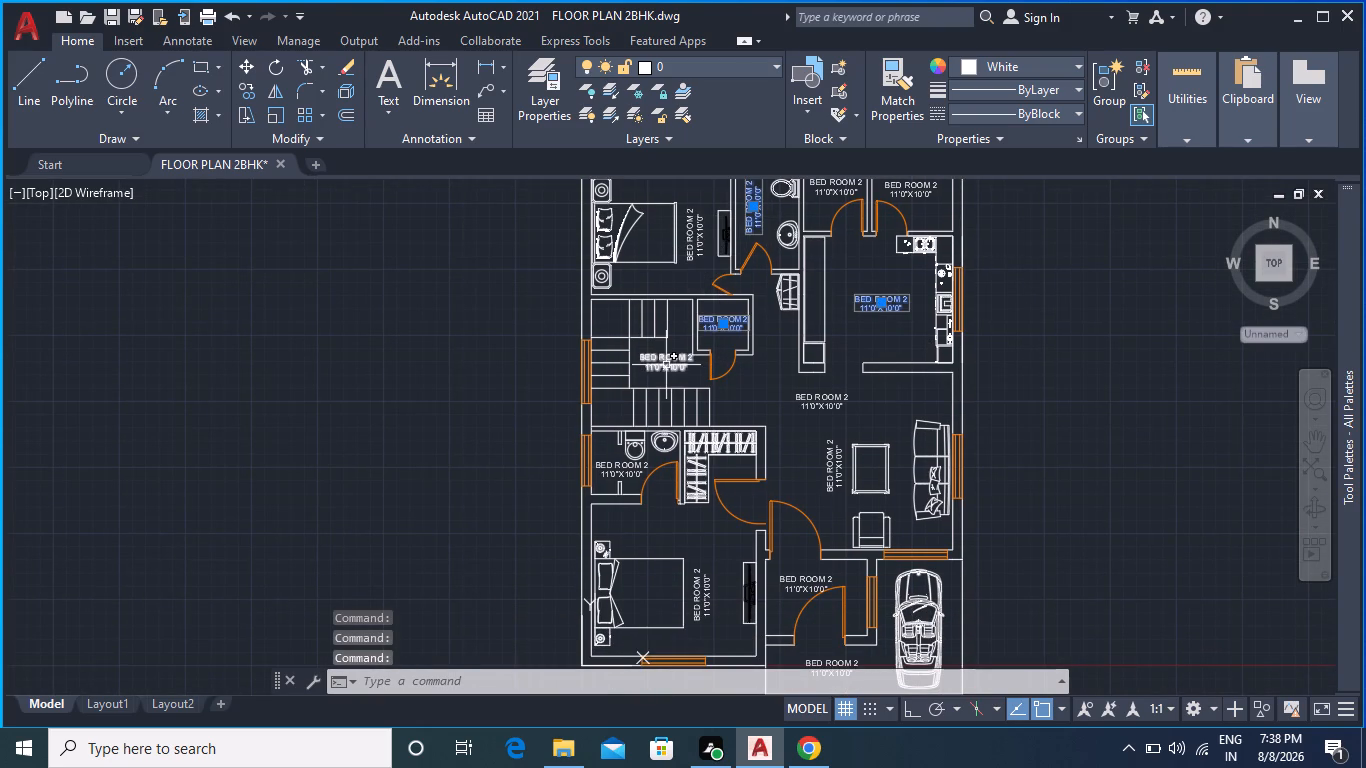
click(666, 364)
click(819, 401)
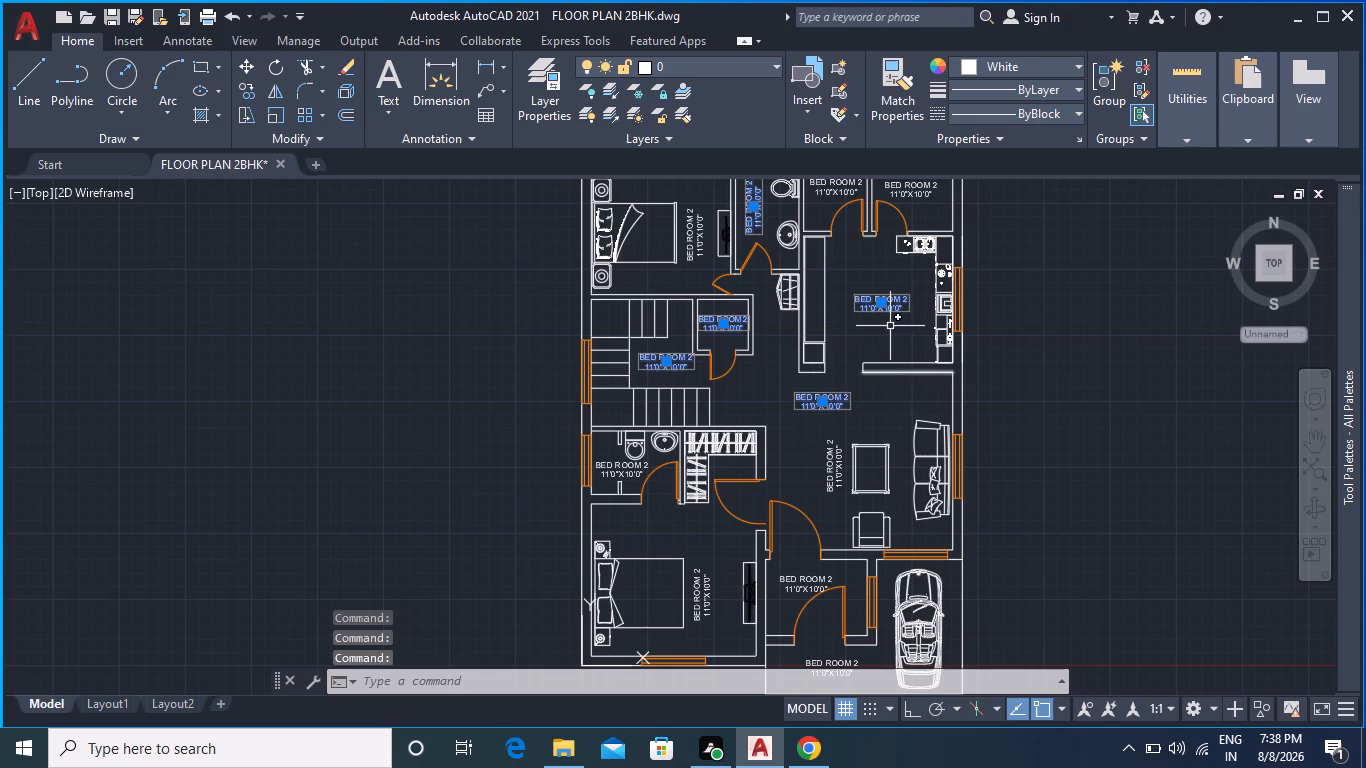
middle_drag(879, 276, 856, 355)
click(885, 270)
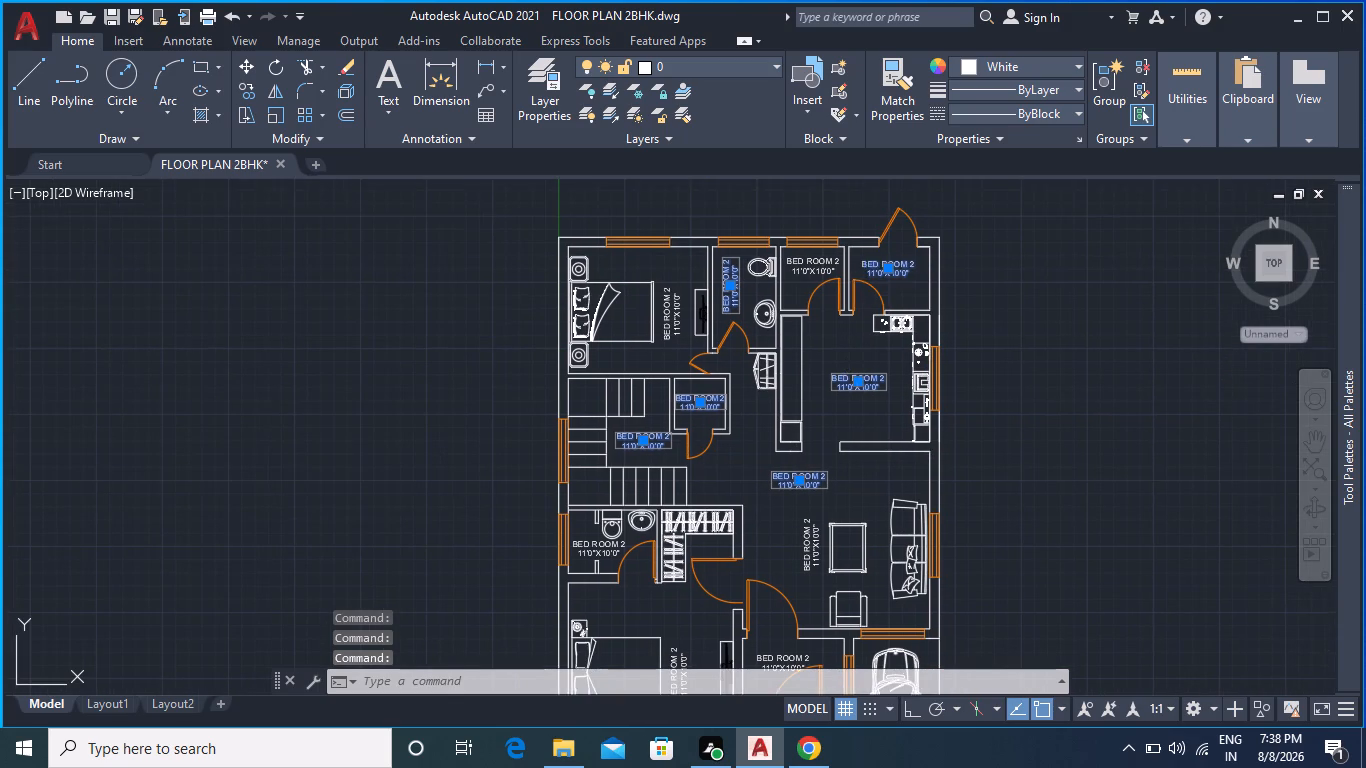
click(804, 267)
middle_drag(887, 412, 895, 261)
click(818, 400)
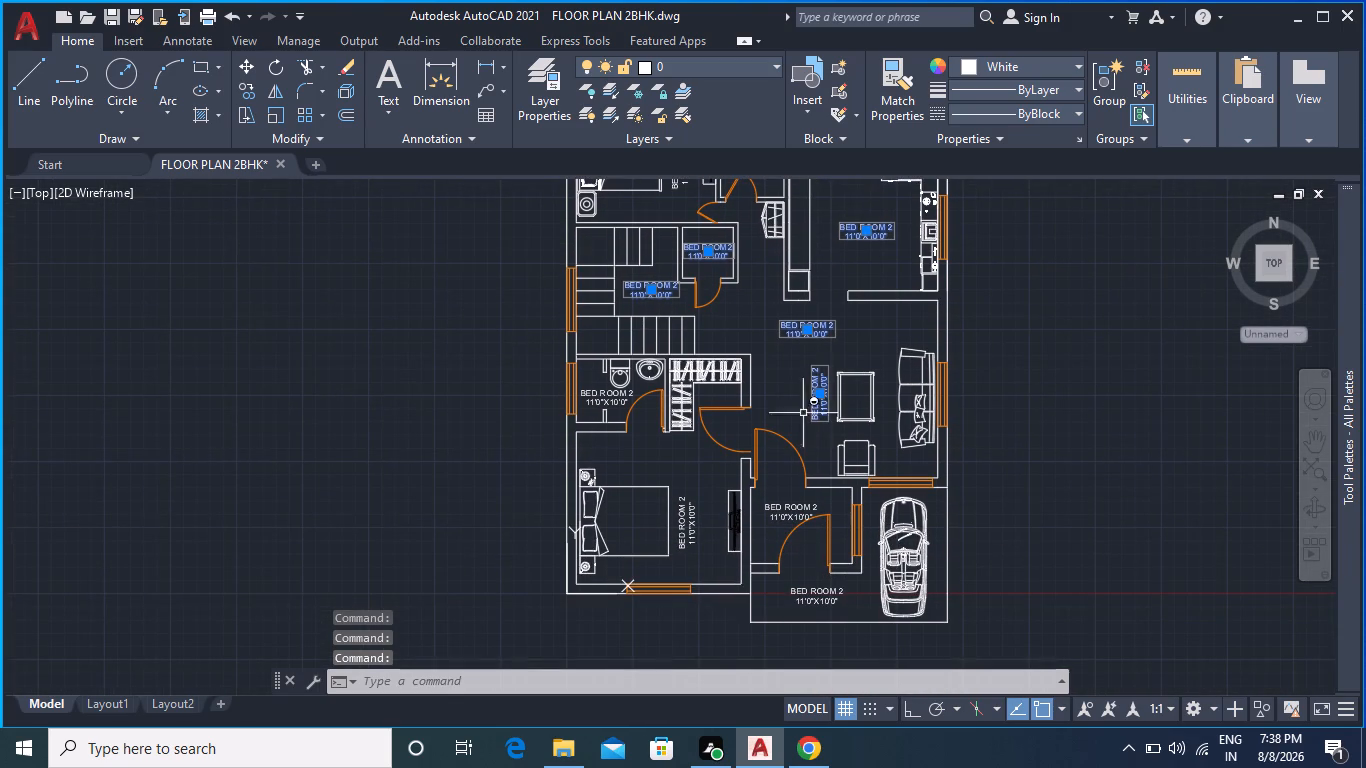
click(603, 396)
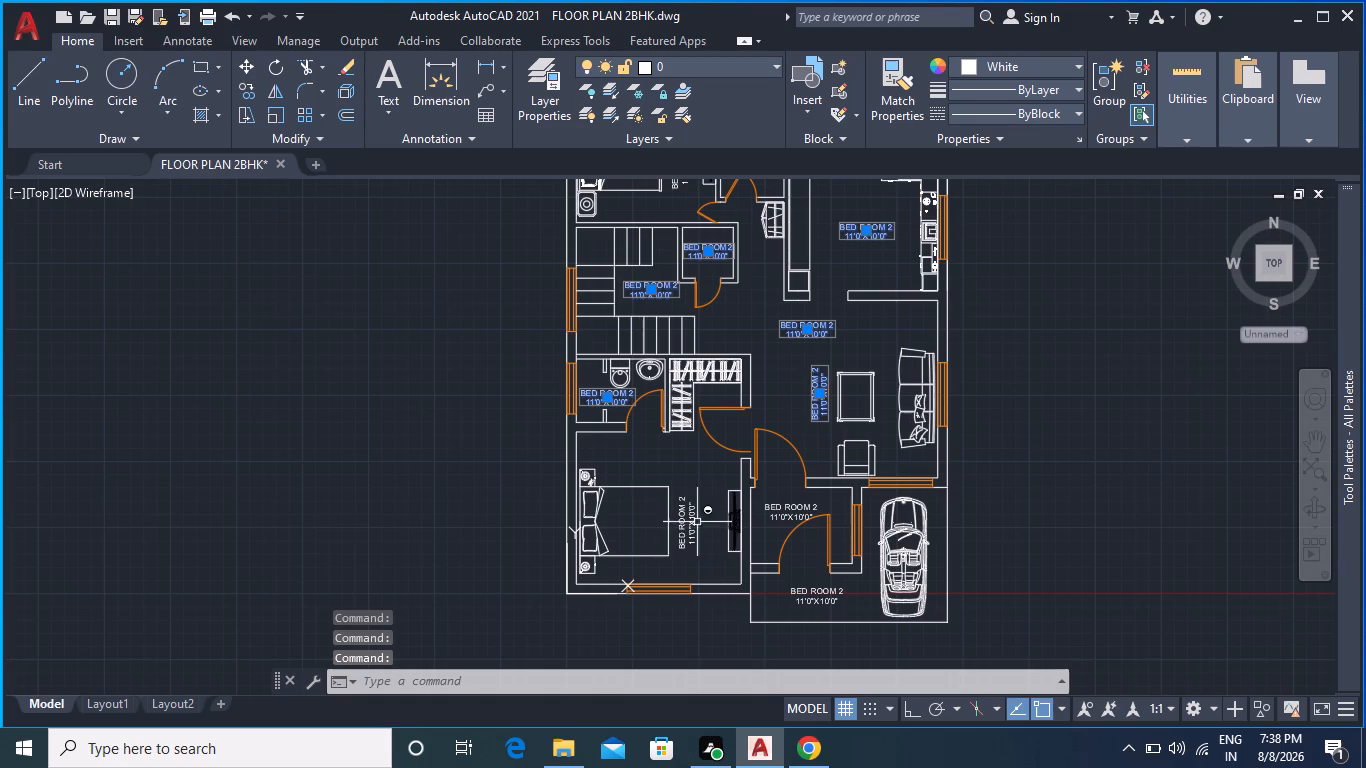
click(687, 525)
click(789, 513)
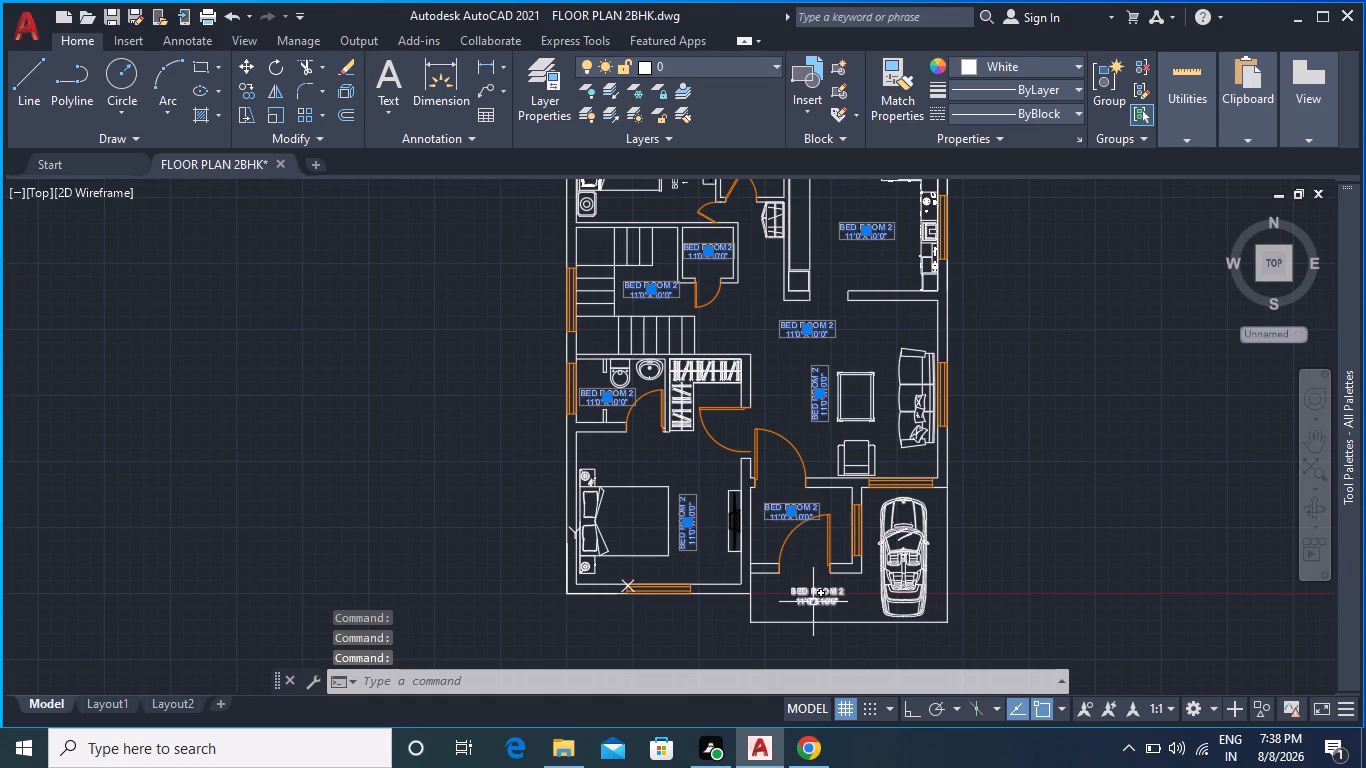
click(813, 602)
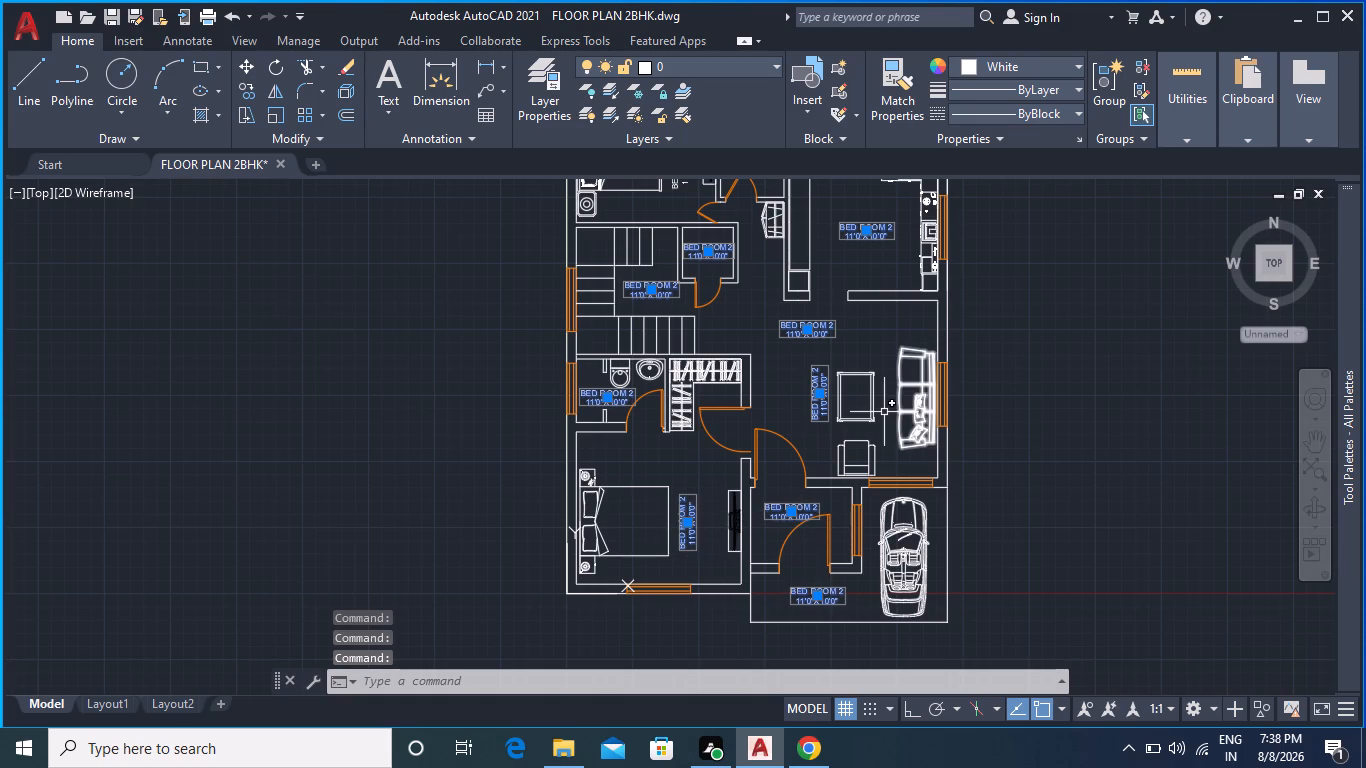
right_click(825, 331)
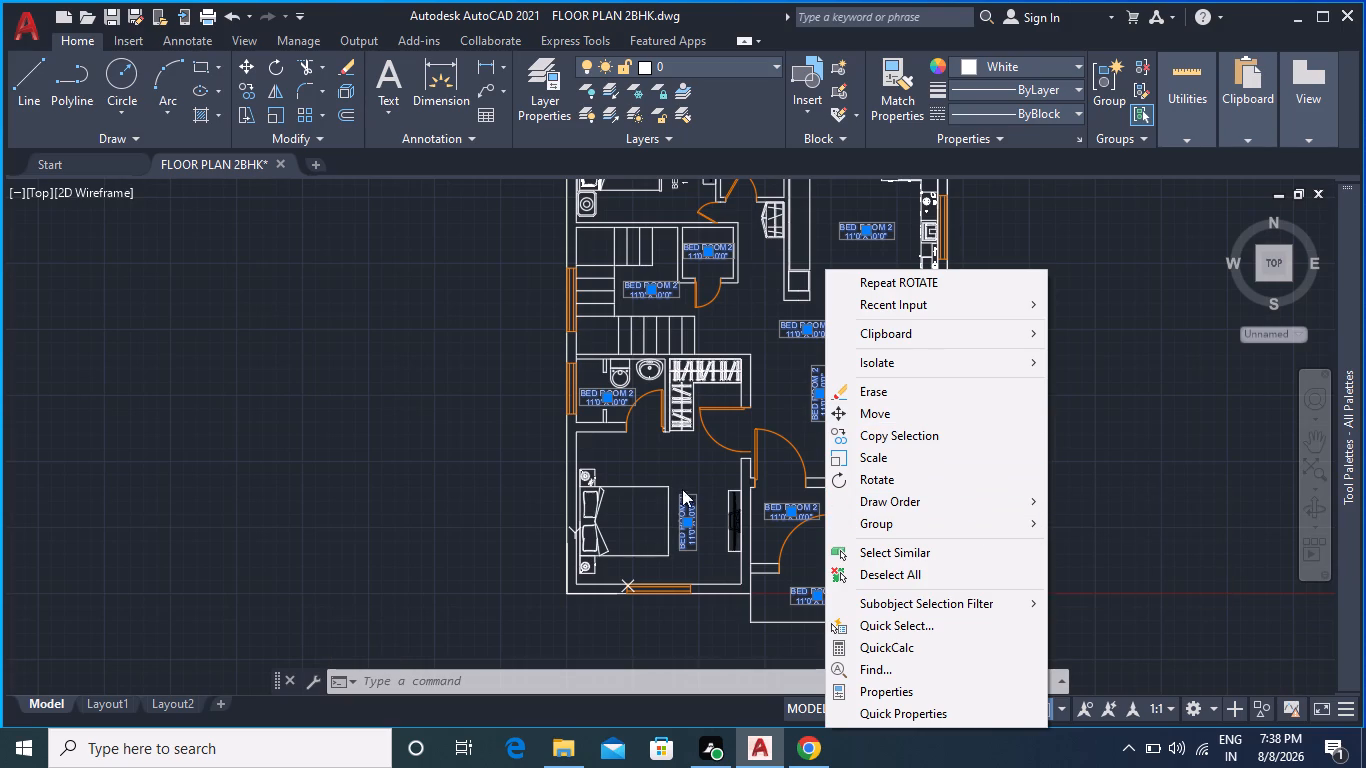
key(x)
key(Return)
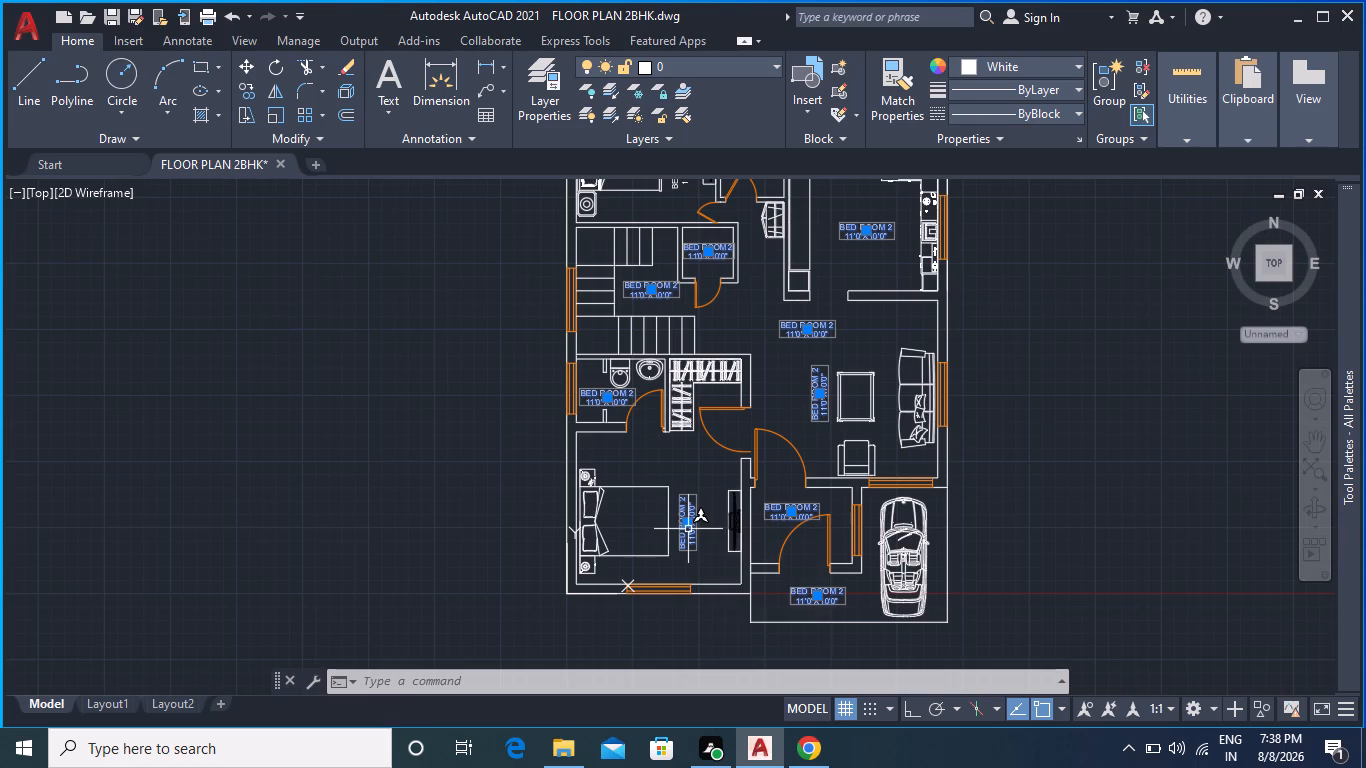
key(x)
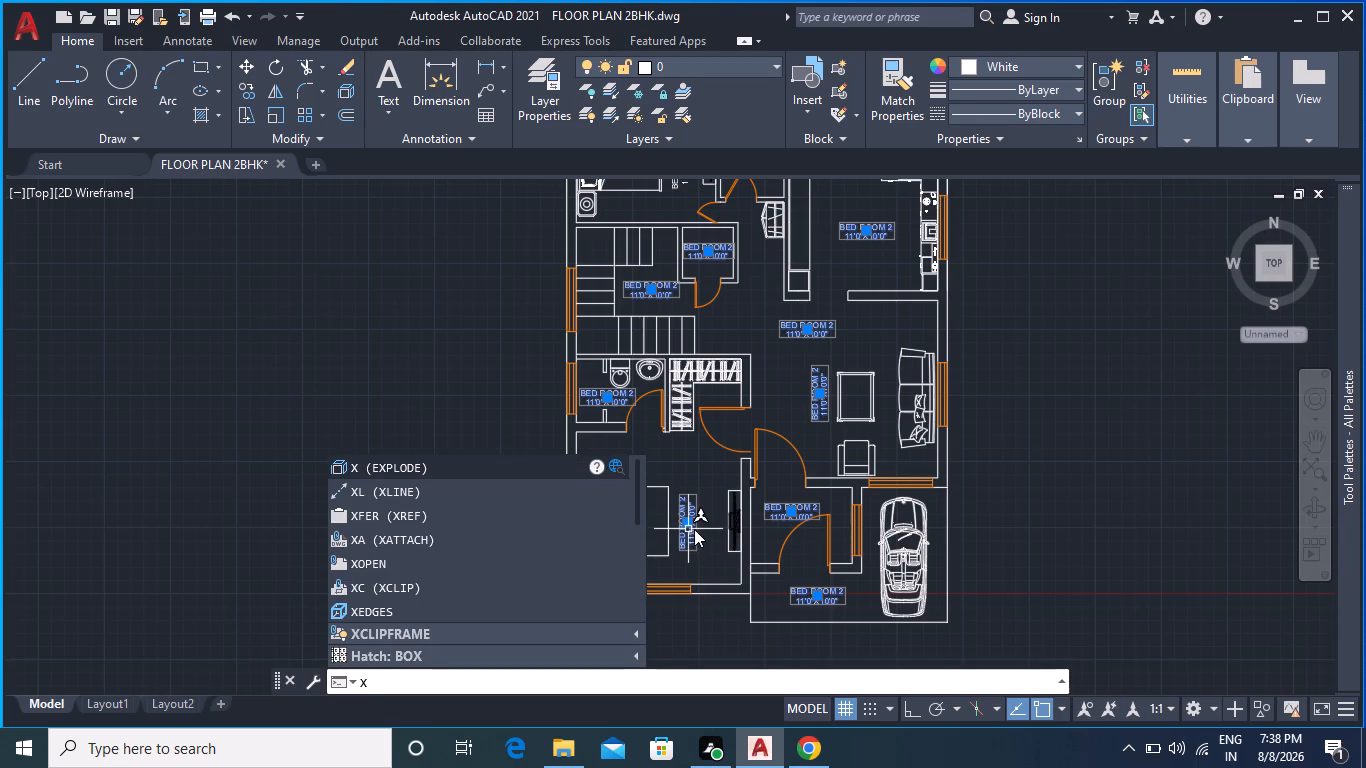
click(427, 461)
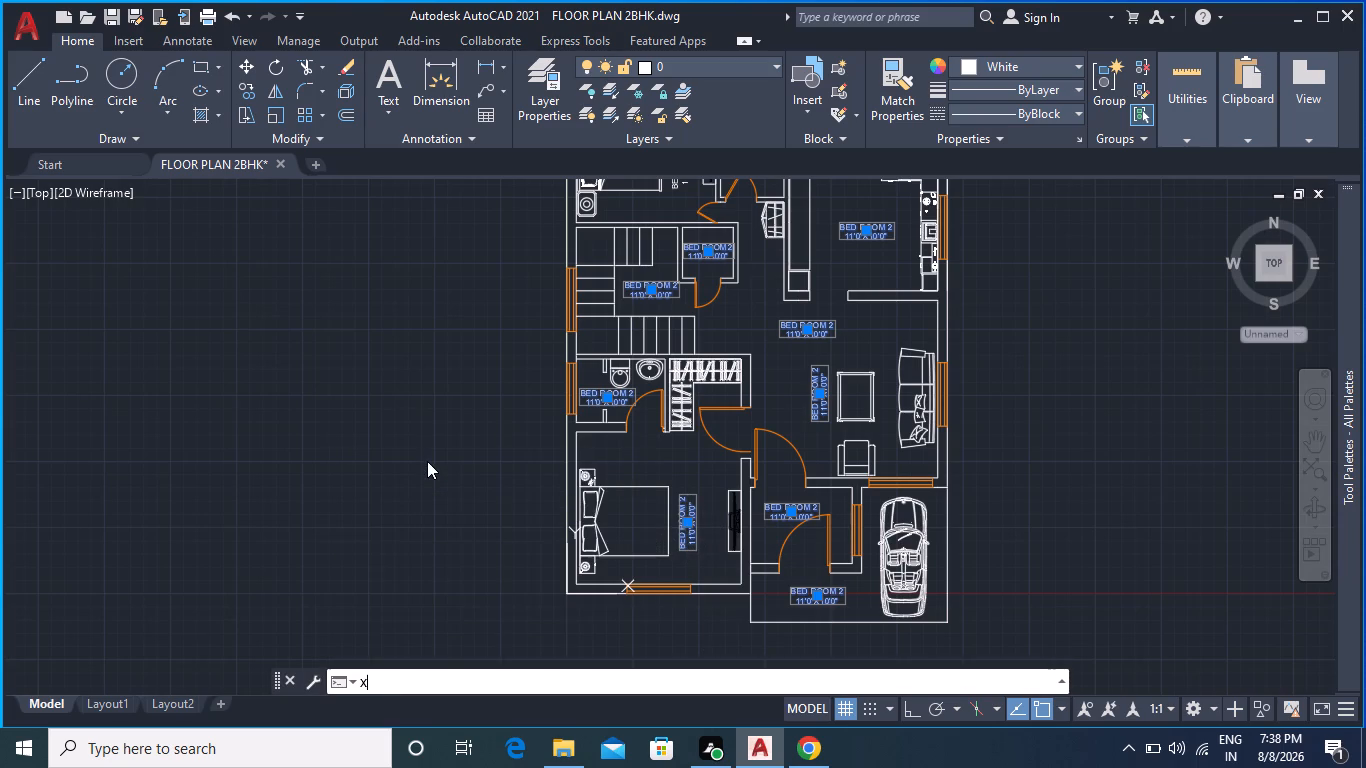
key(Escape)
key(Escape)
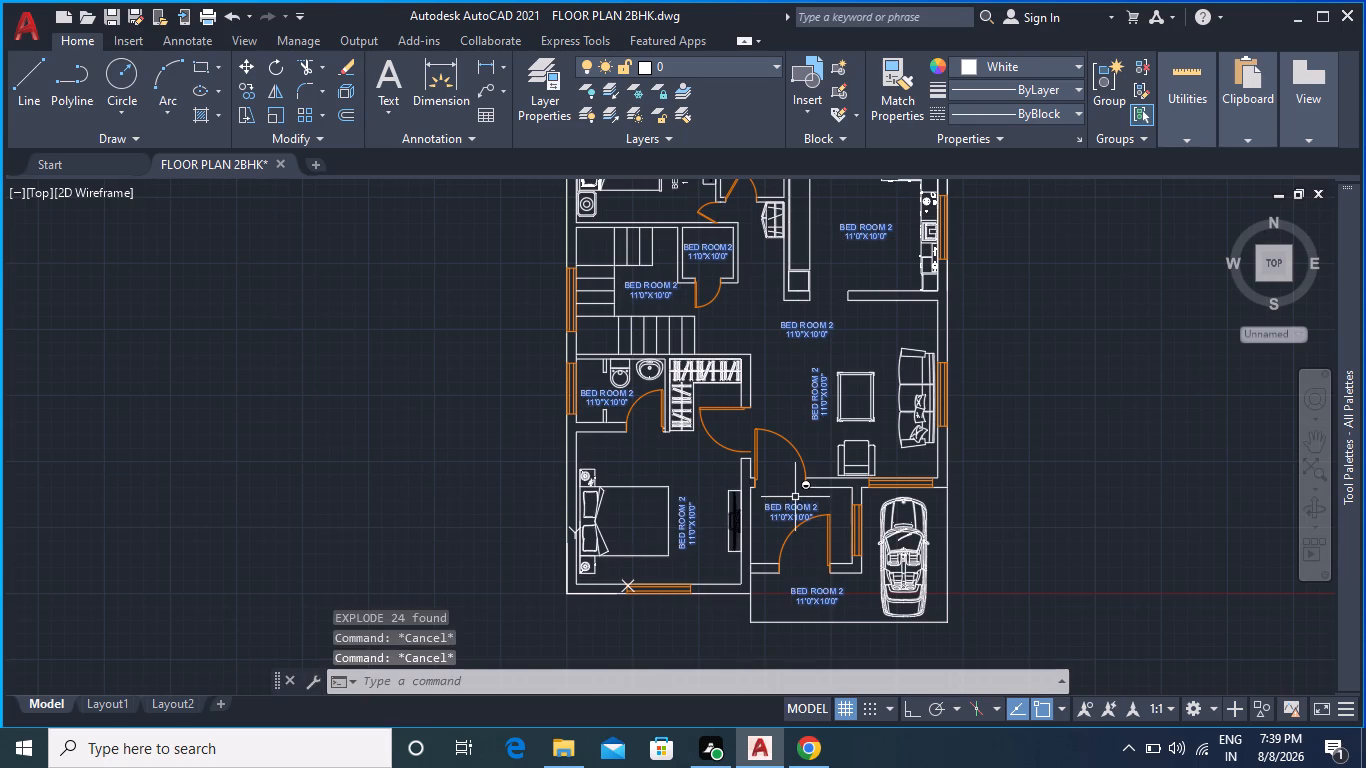
Open the properties of the vertical BED ROOM 2 label in the bathroom beside the upper bedroom, and close them without changes.
scroll(687, 508, up, 3)
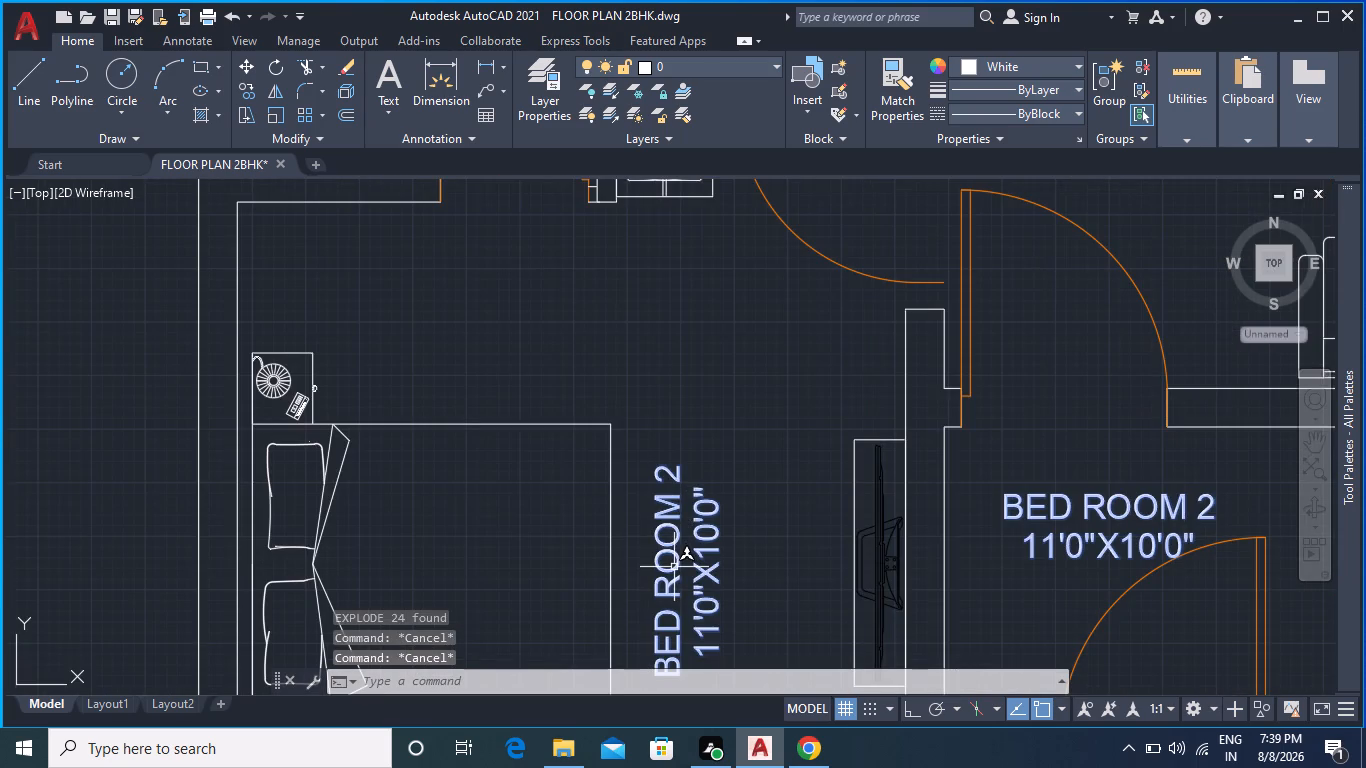
scroll(691, 586, down, 1)
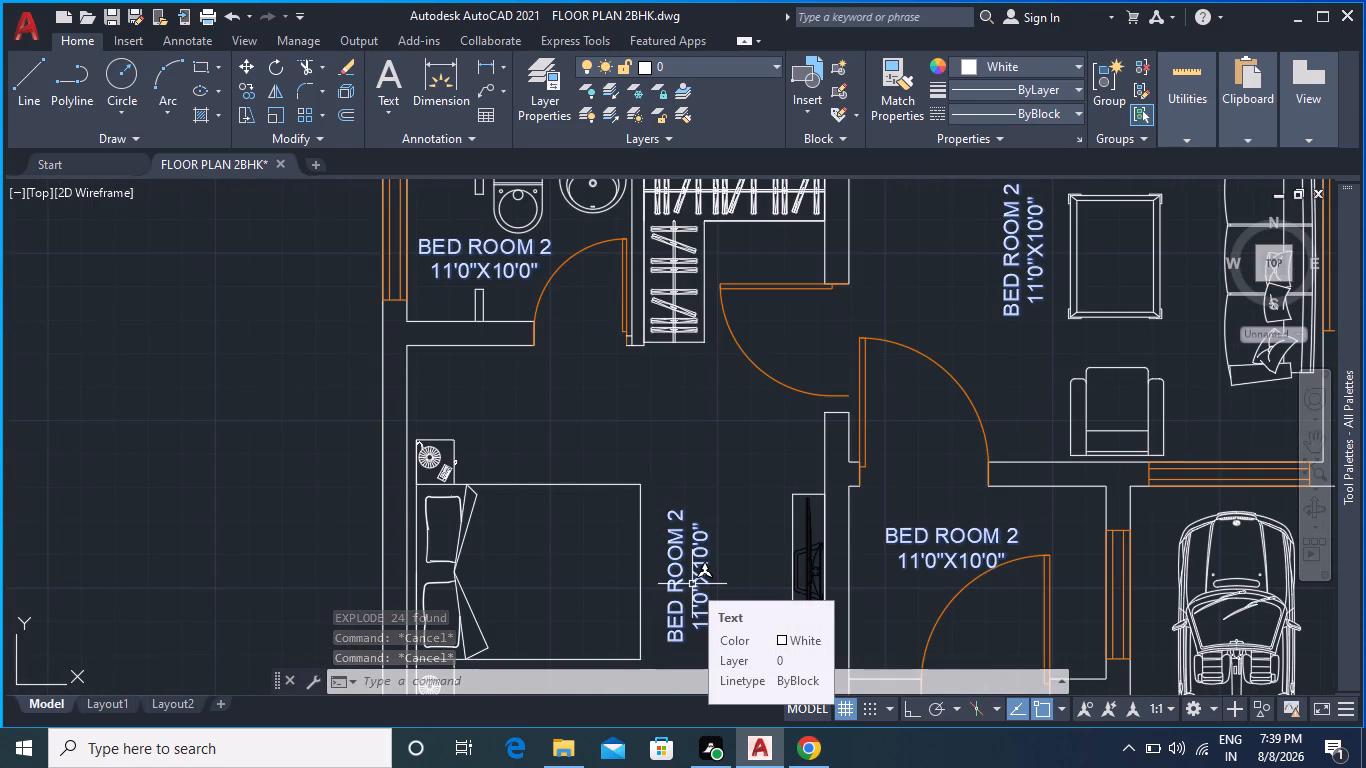
scroll(777, 402, down, 2)
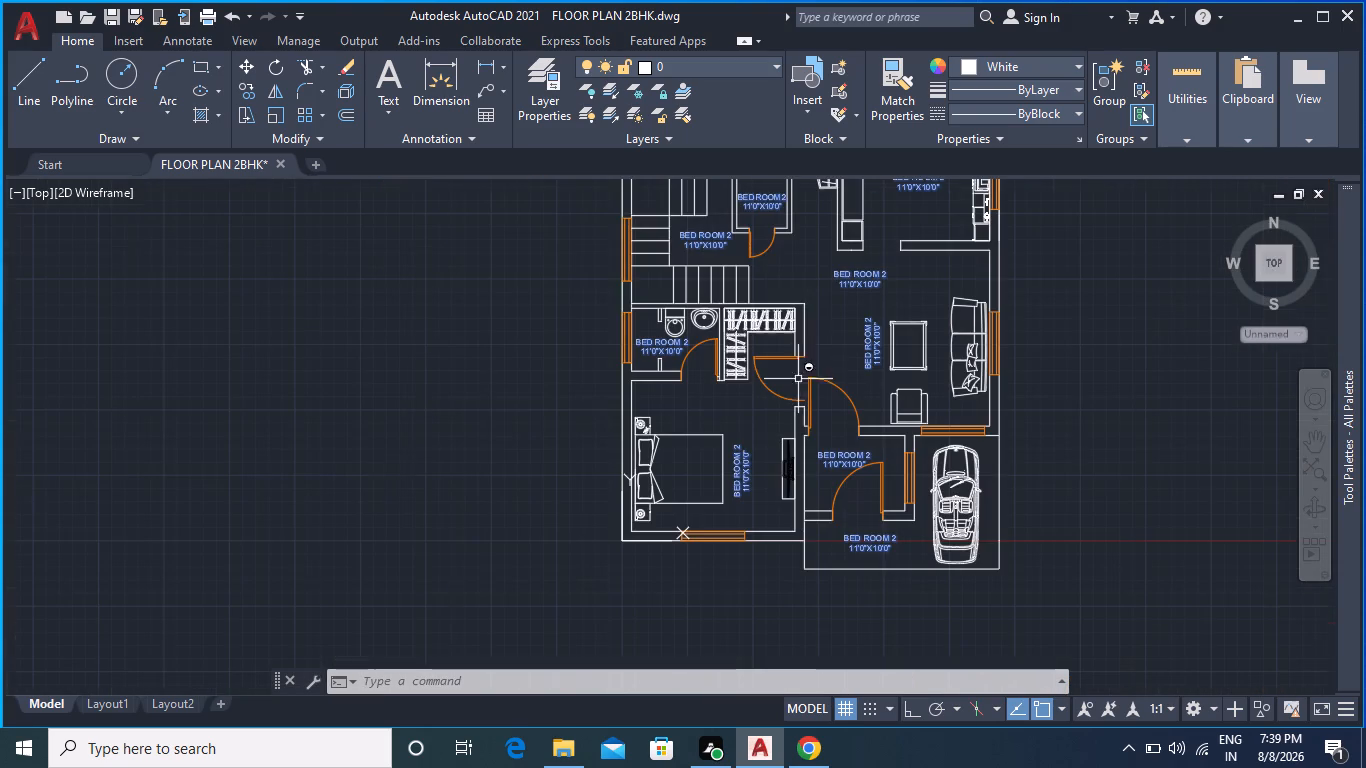
middle_drag(821, 338, 824, 528)
scroll(799, 310, up, 2)
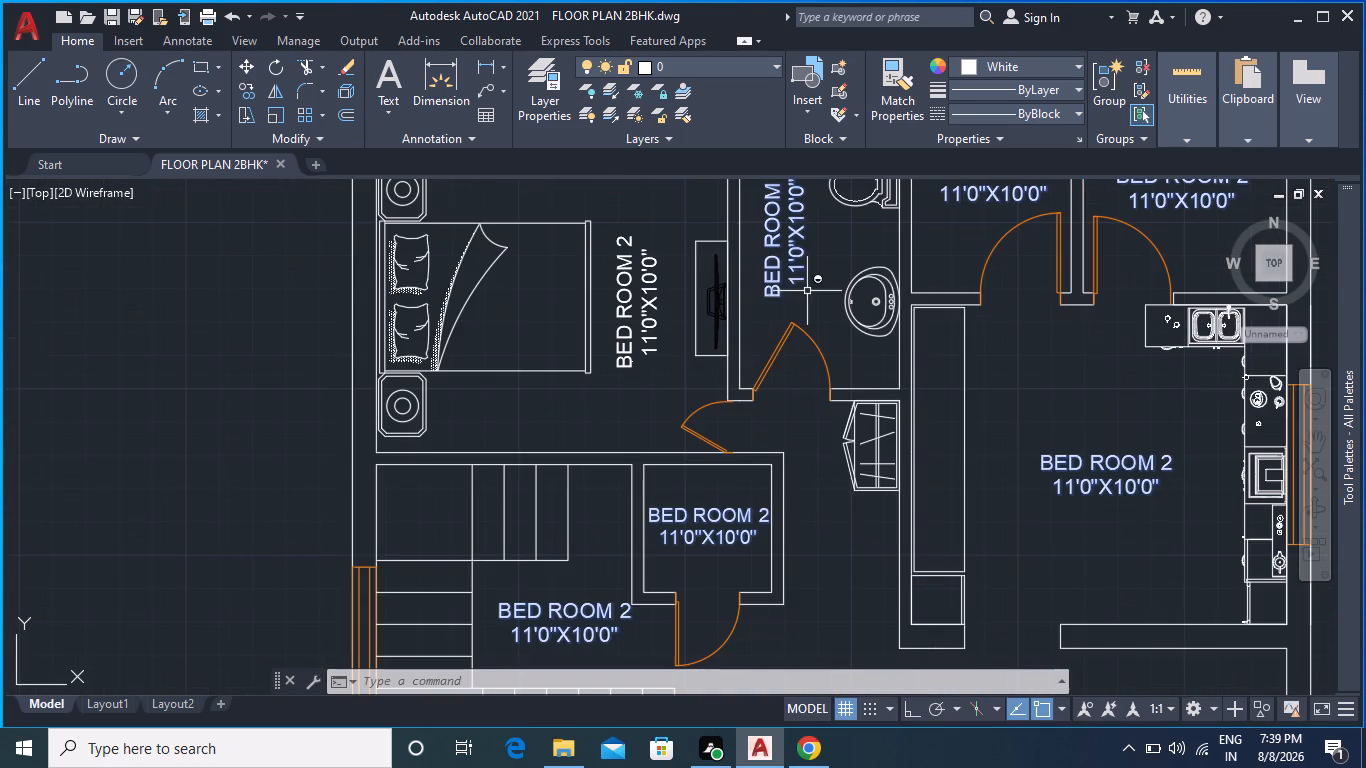
double_click(777, 275)
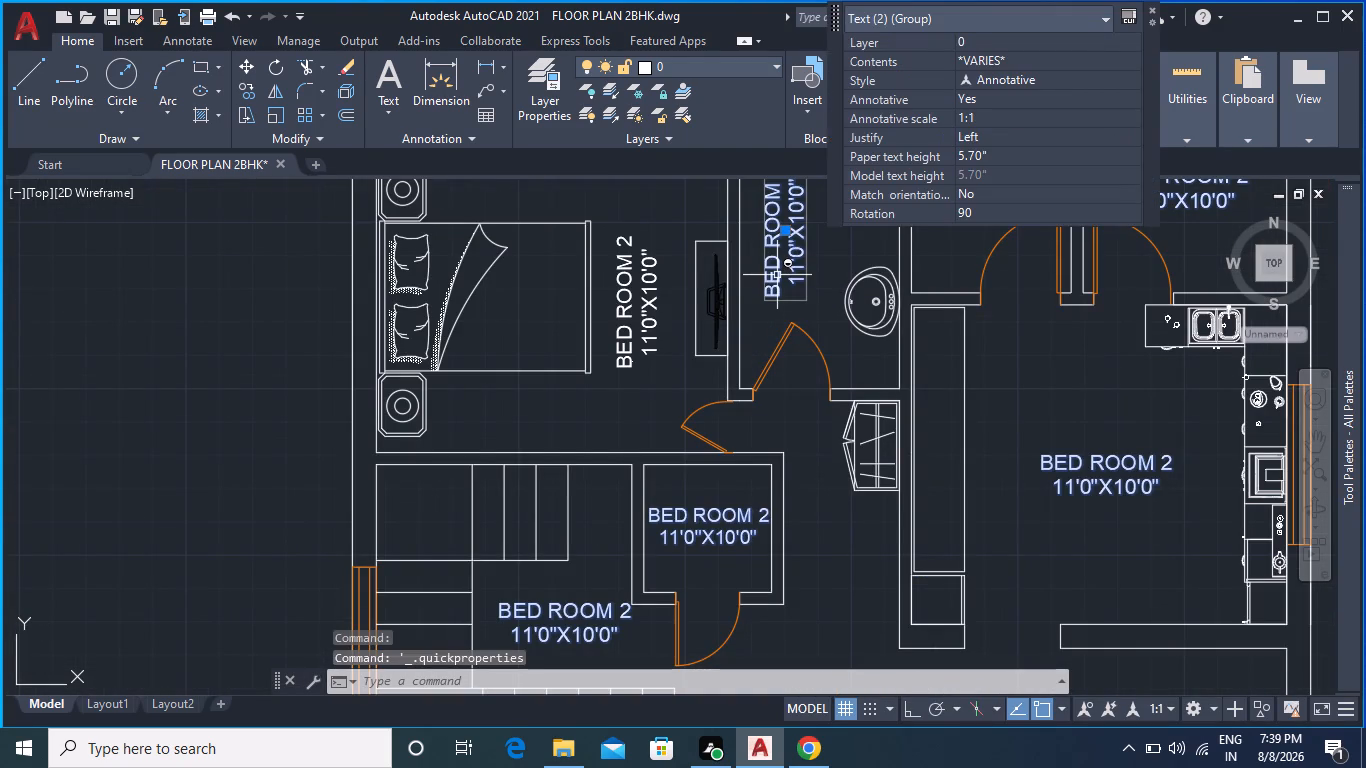
key(Escape)
key(Escape)
key(Escape)
key(Escape)
key(Escape)
key(Escape)
key(Escape)
key(Escape)
key(Escape)
key(Escape)
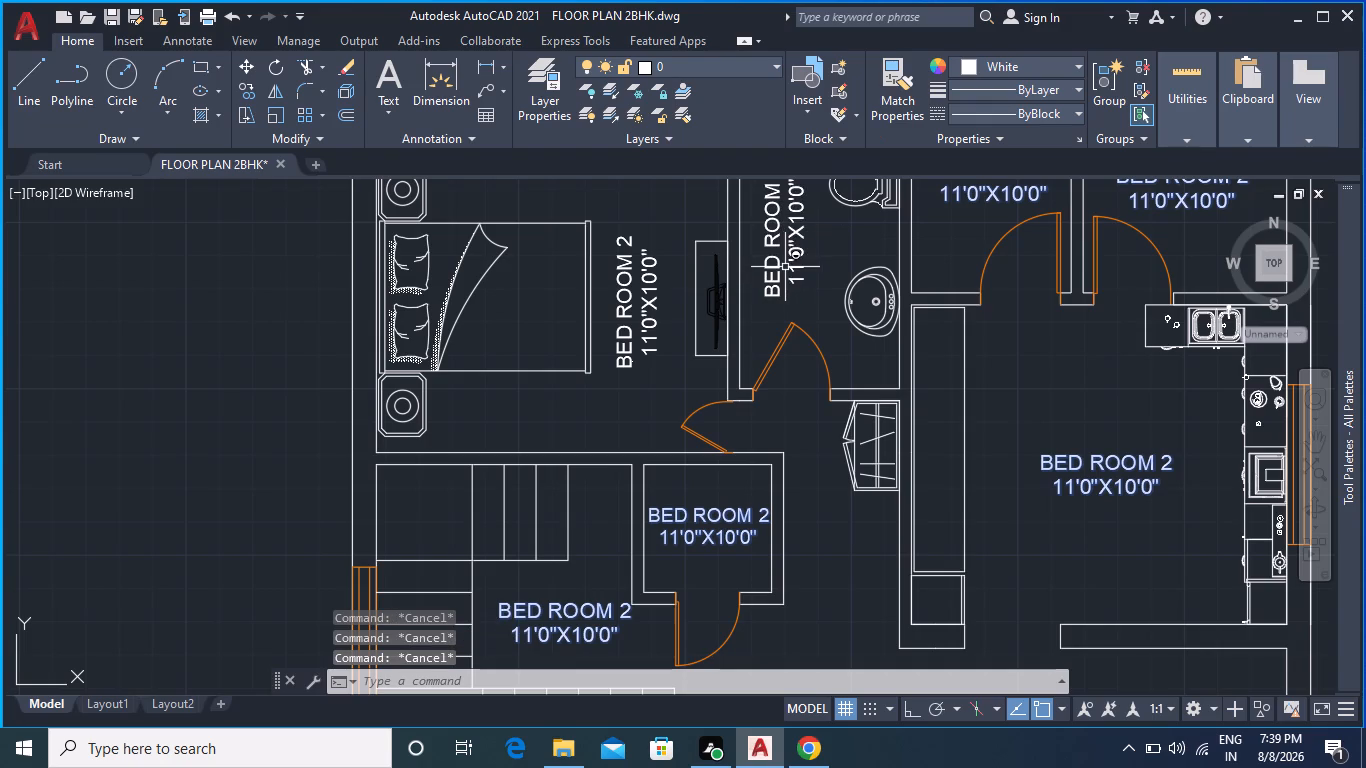
key(Escape)
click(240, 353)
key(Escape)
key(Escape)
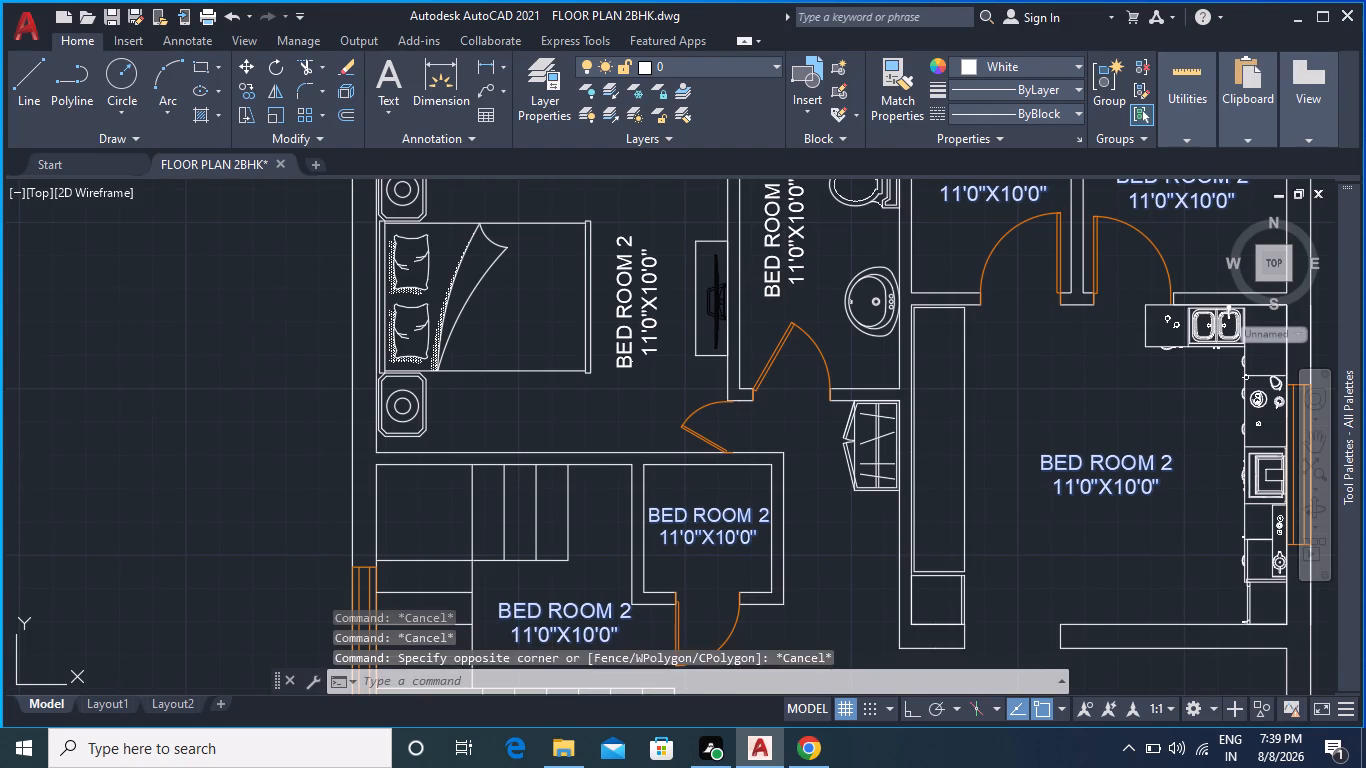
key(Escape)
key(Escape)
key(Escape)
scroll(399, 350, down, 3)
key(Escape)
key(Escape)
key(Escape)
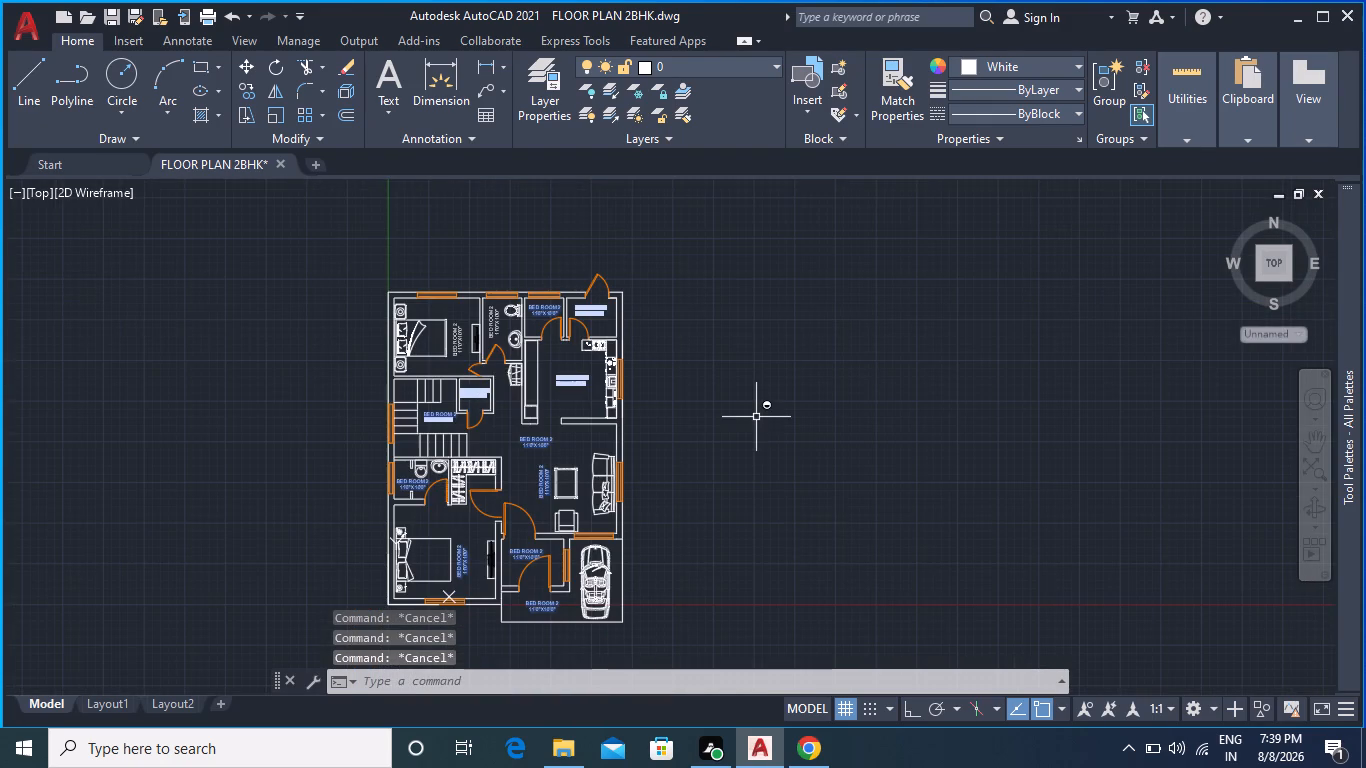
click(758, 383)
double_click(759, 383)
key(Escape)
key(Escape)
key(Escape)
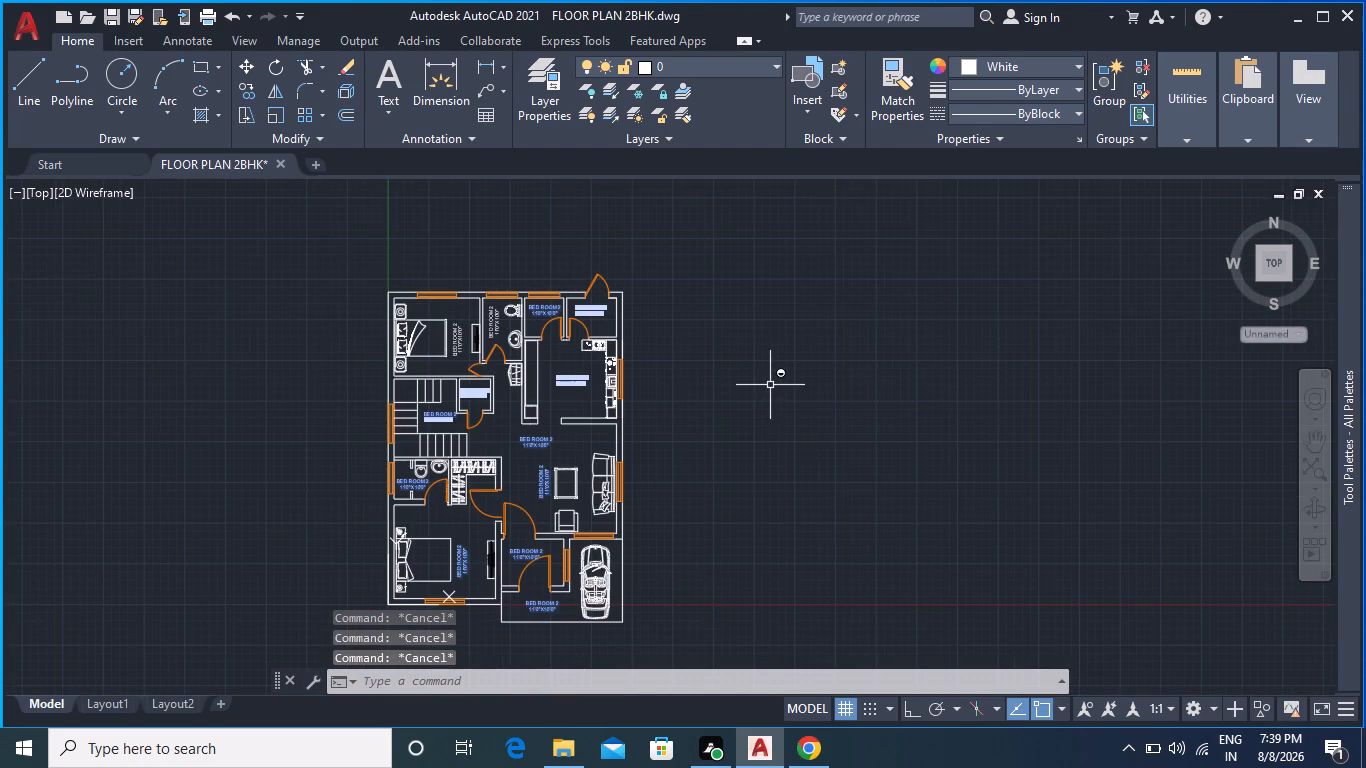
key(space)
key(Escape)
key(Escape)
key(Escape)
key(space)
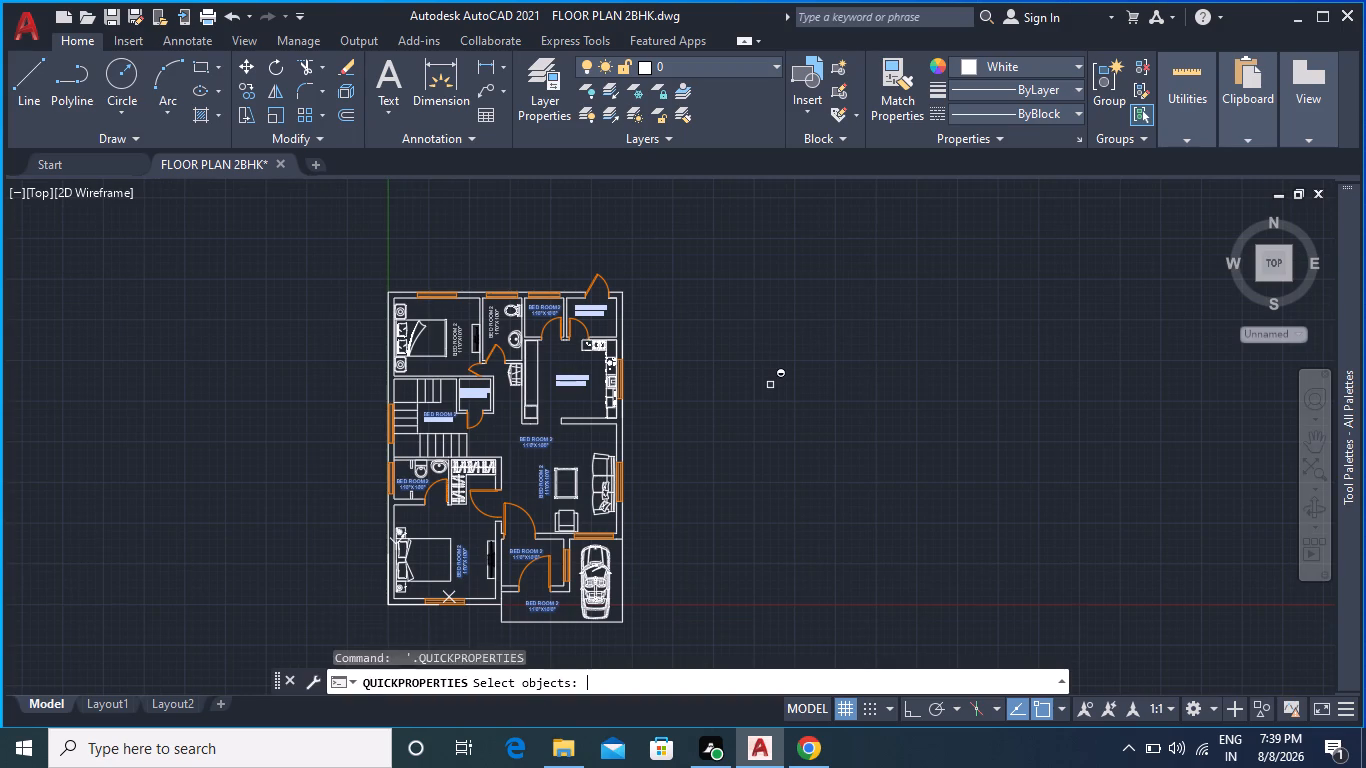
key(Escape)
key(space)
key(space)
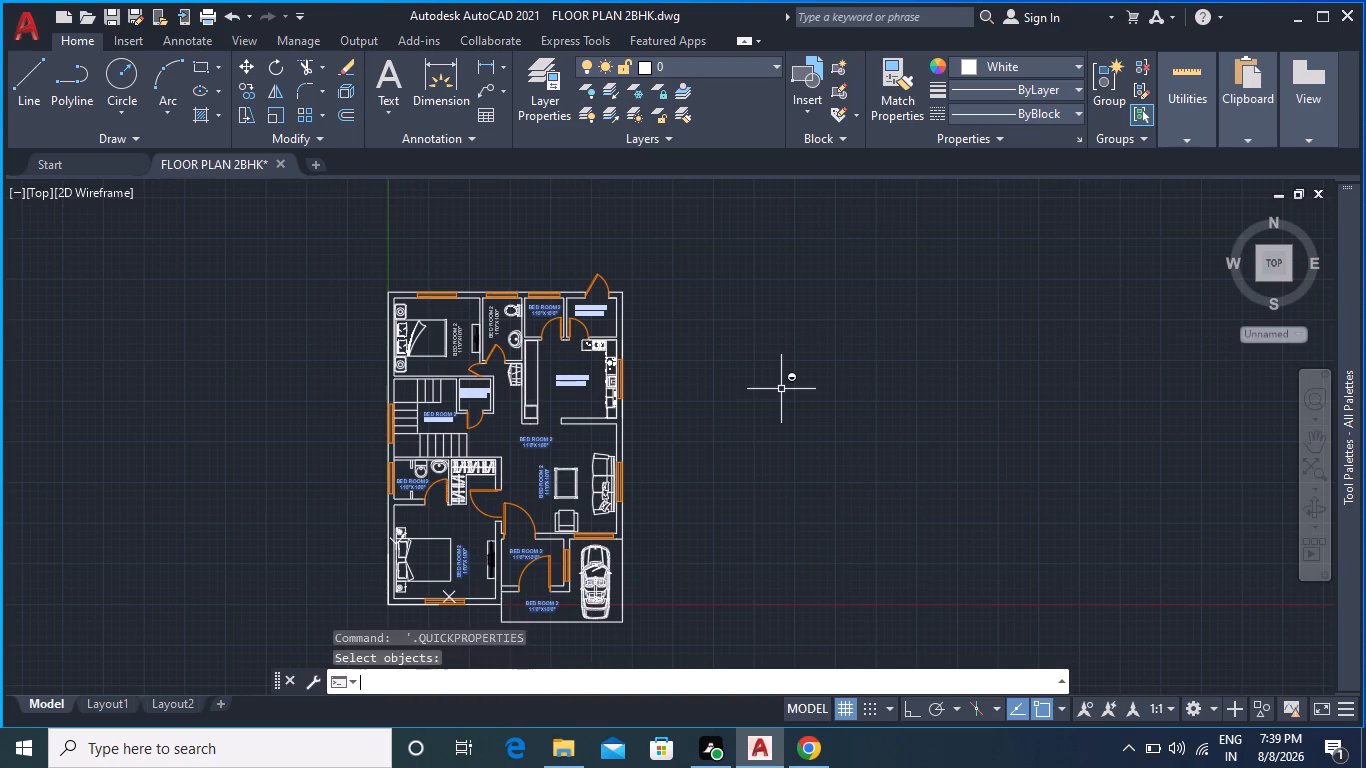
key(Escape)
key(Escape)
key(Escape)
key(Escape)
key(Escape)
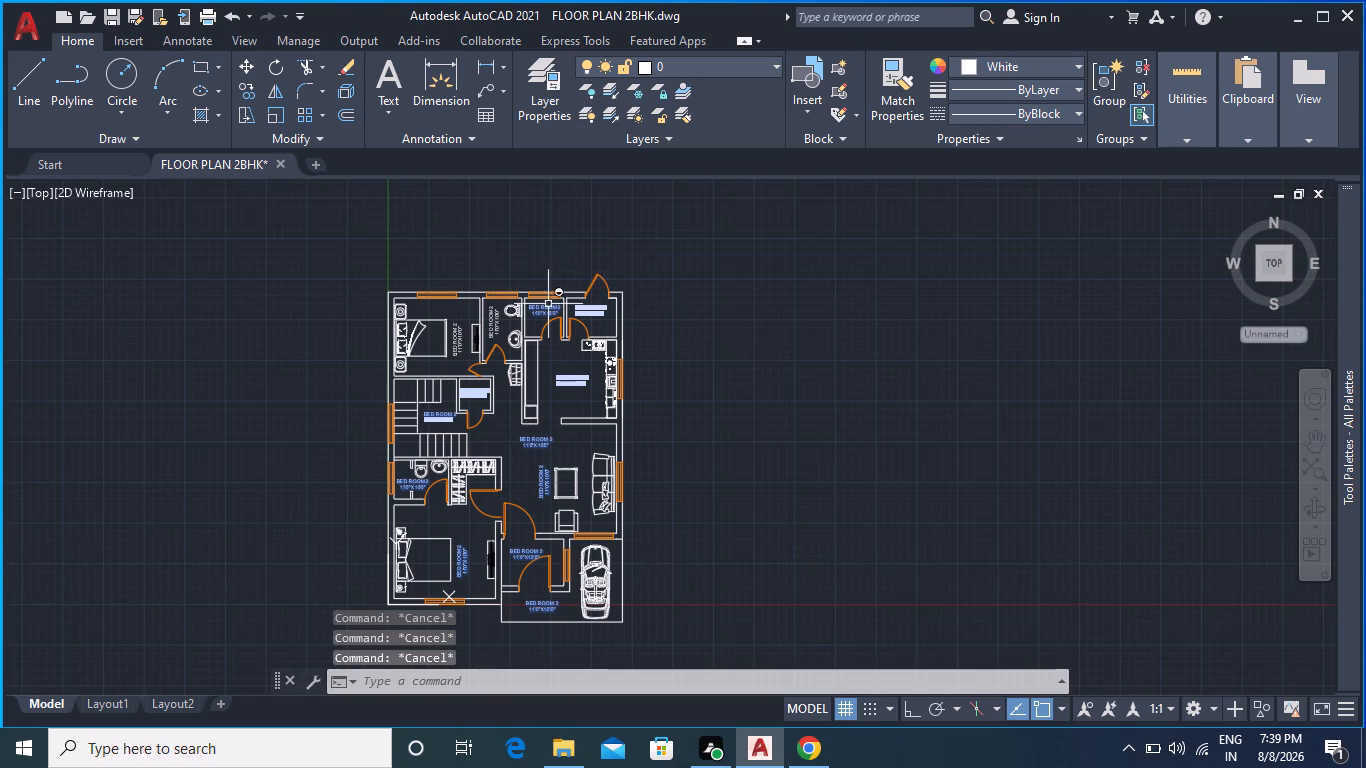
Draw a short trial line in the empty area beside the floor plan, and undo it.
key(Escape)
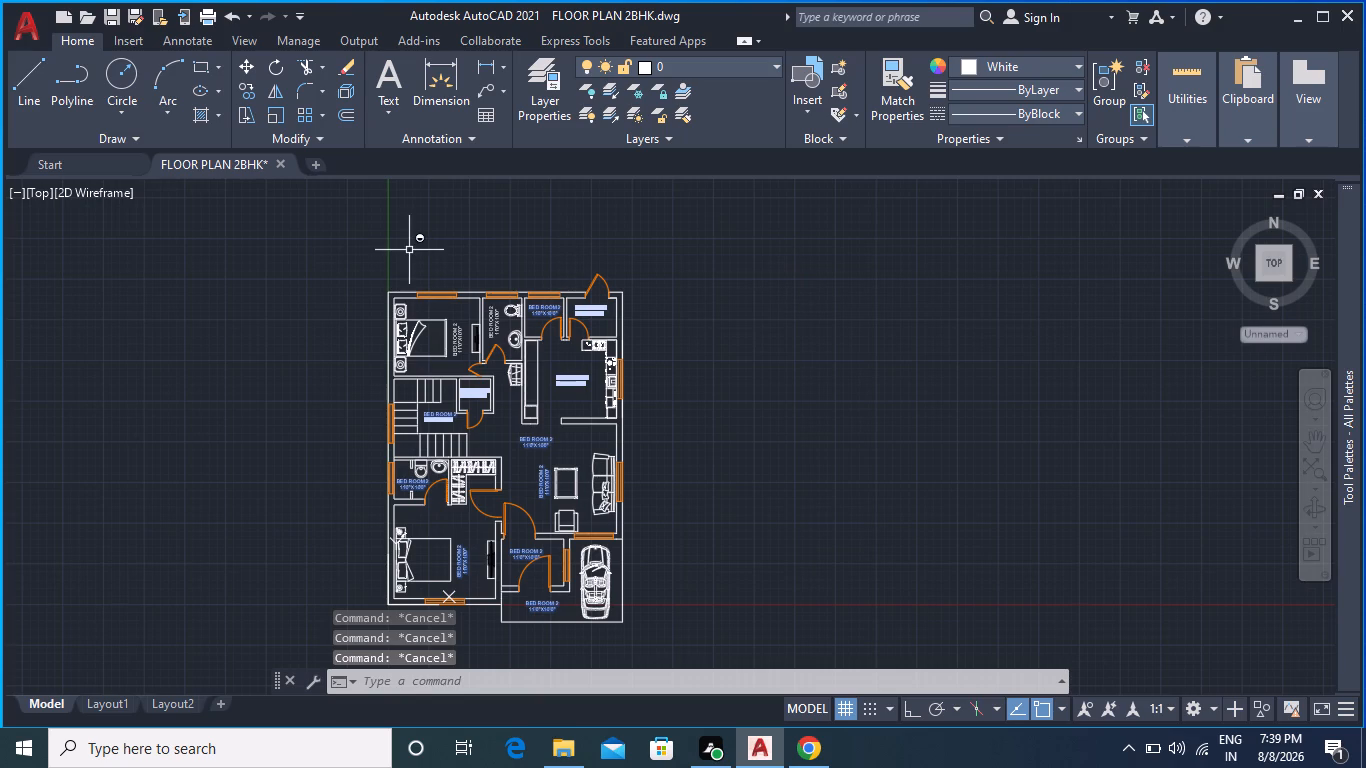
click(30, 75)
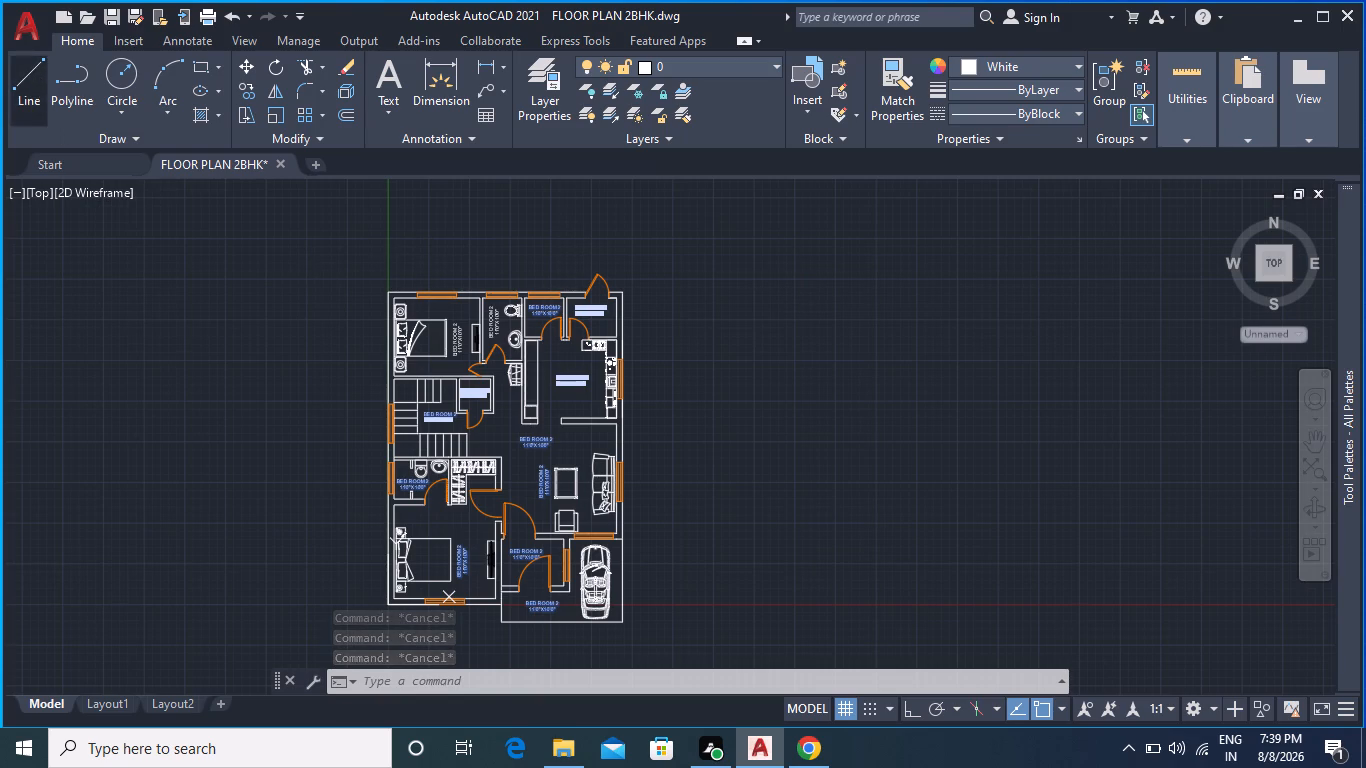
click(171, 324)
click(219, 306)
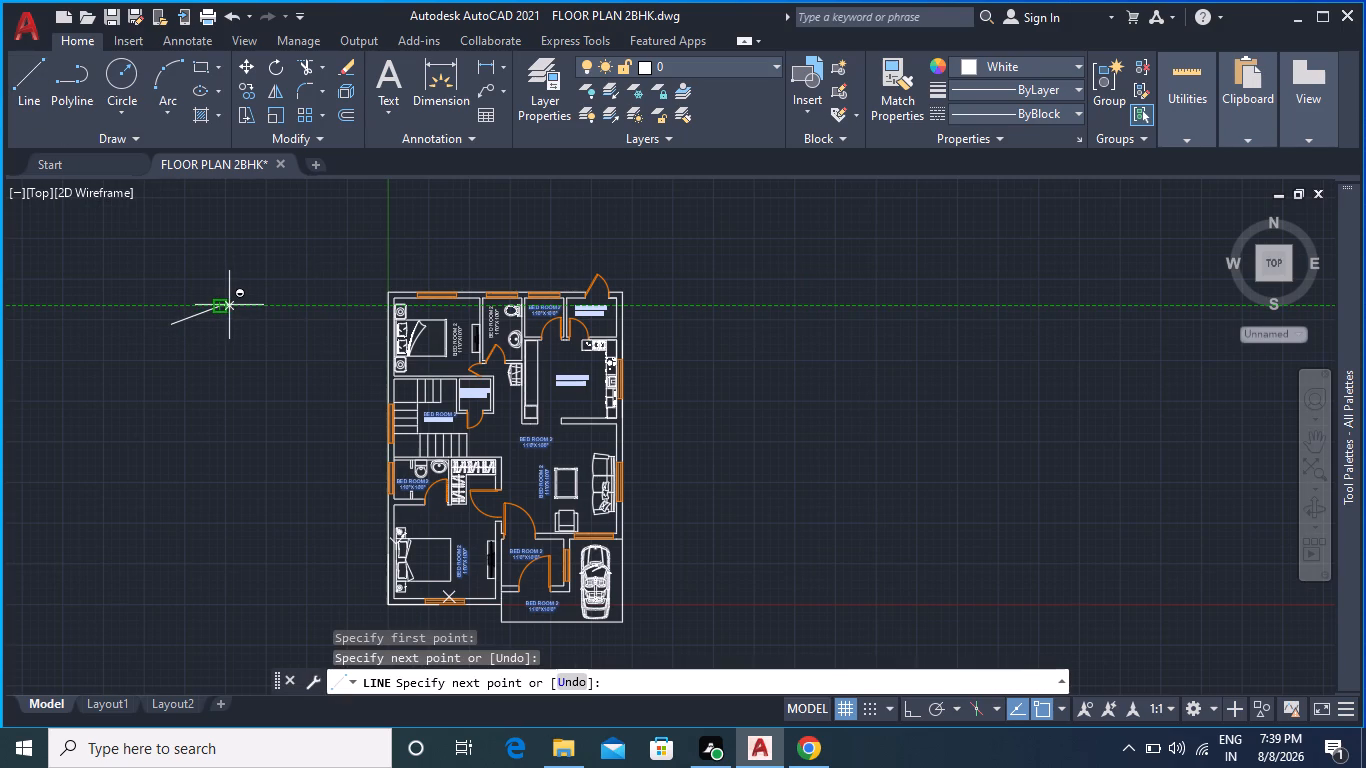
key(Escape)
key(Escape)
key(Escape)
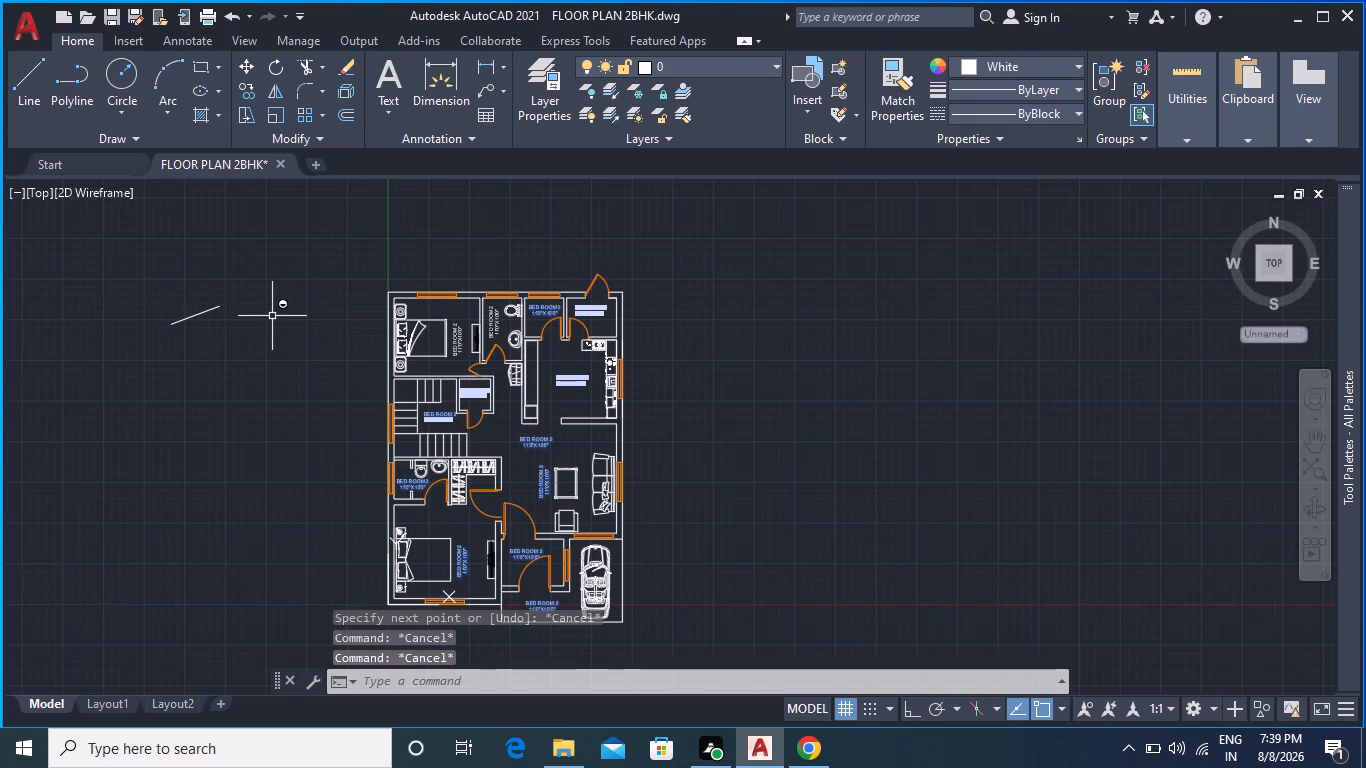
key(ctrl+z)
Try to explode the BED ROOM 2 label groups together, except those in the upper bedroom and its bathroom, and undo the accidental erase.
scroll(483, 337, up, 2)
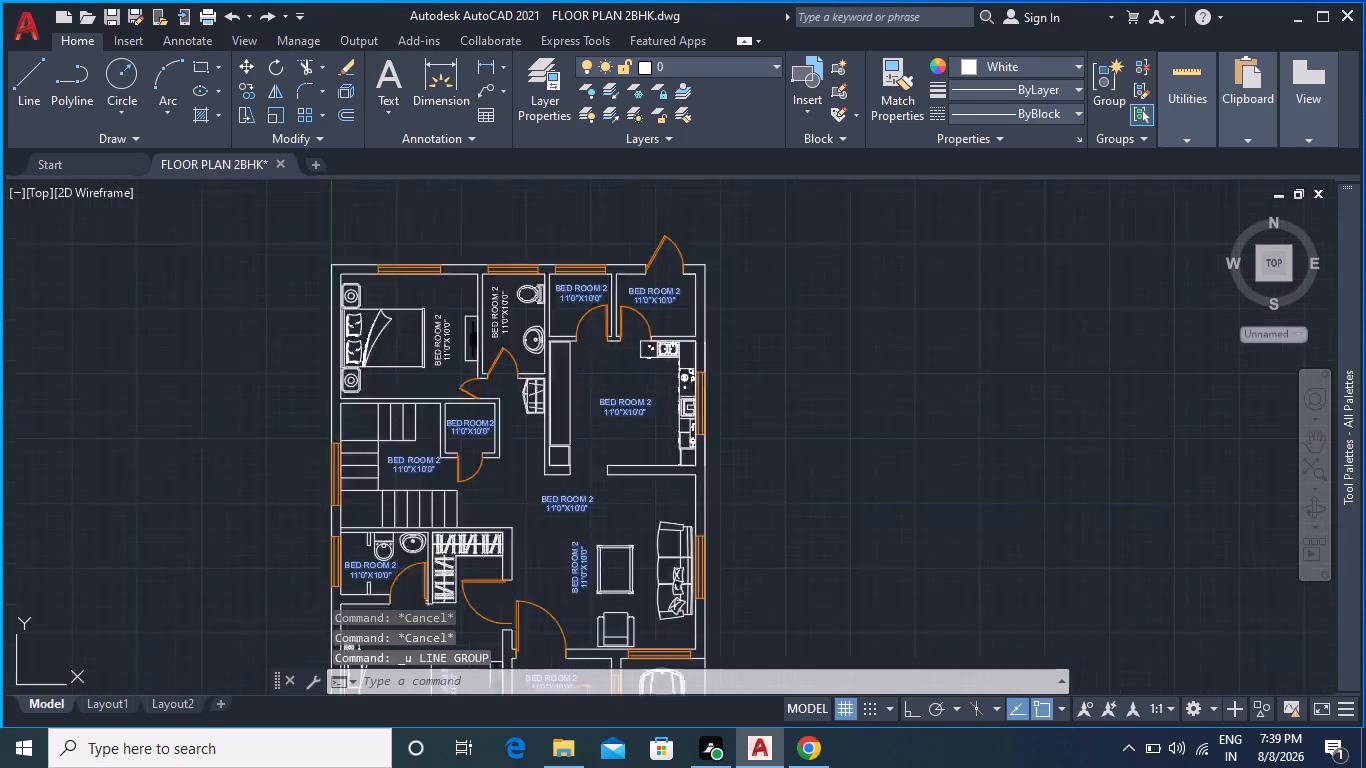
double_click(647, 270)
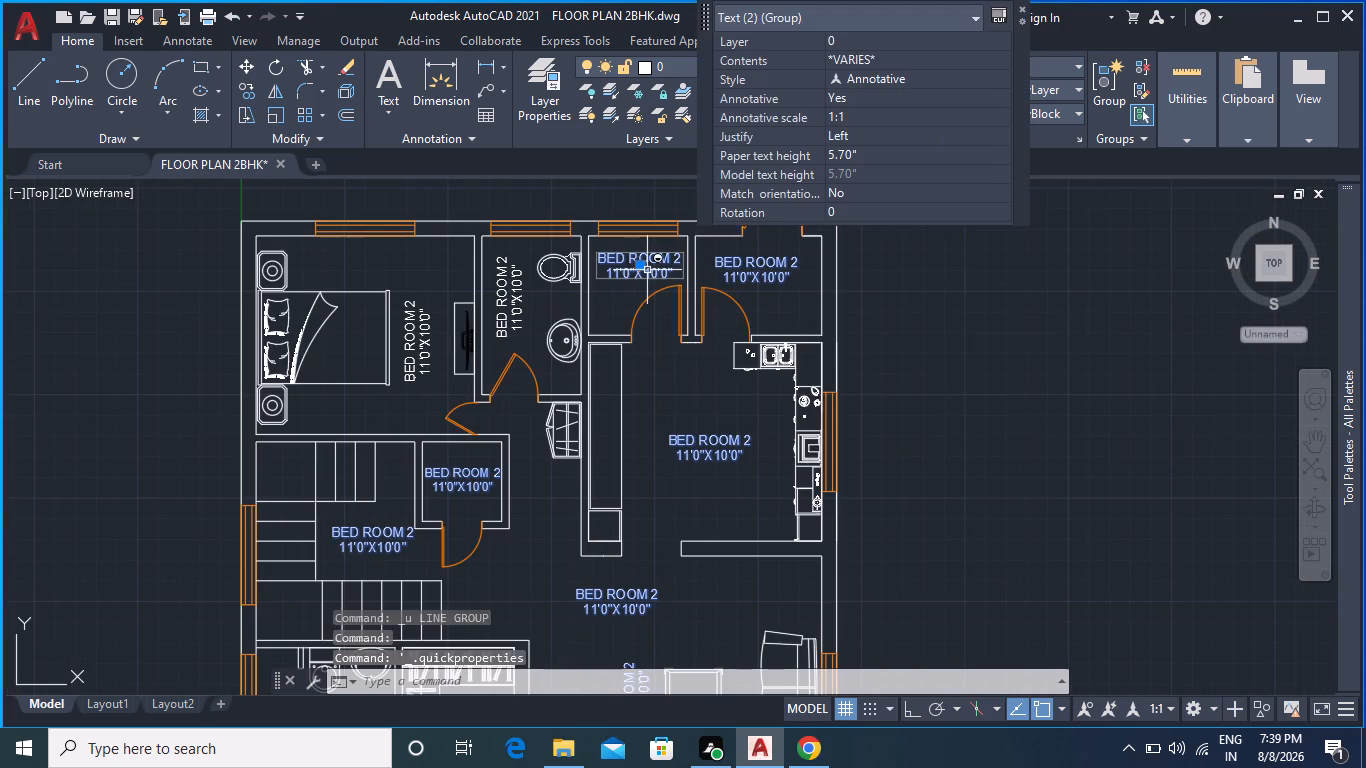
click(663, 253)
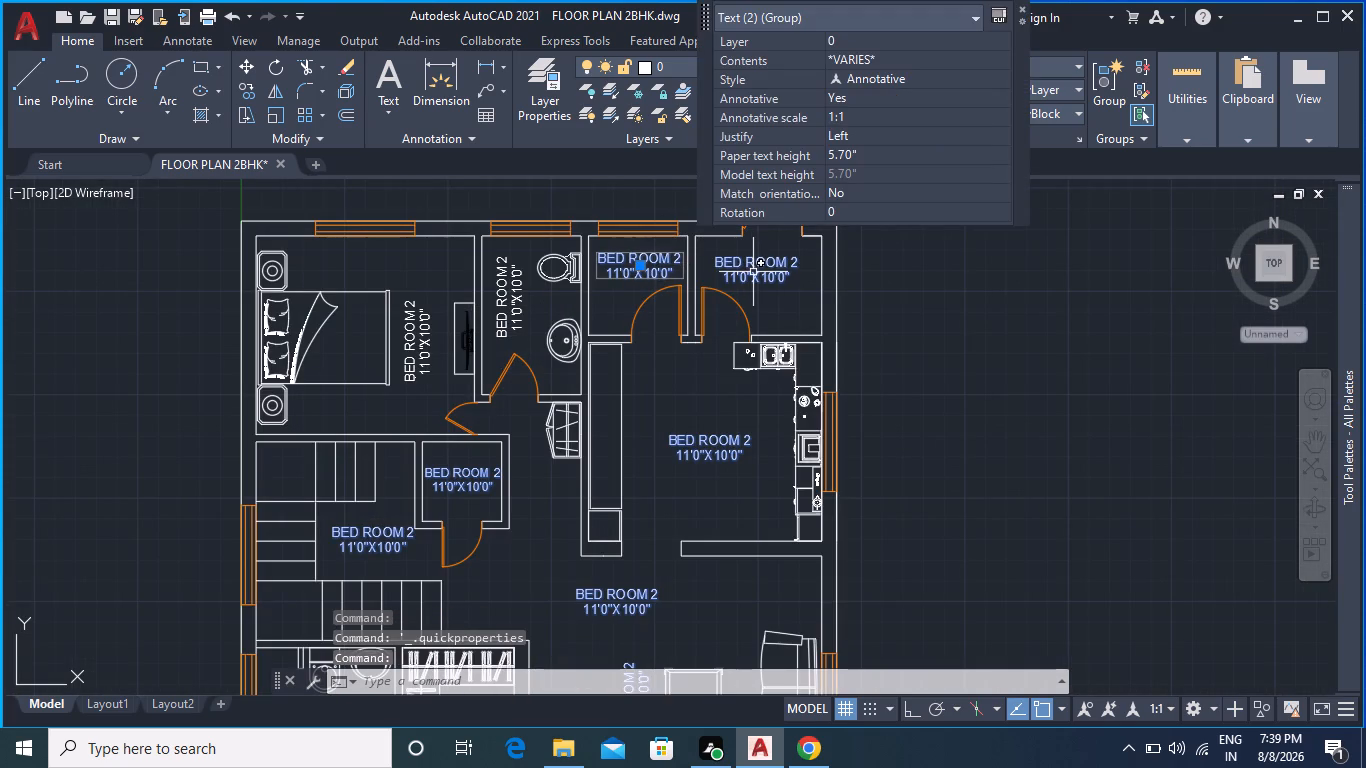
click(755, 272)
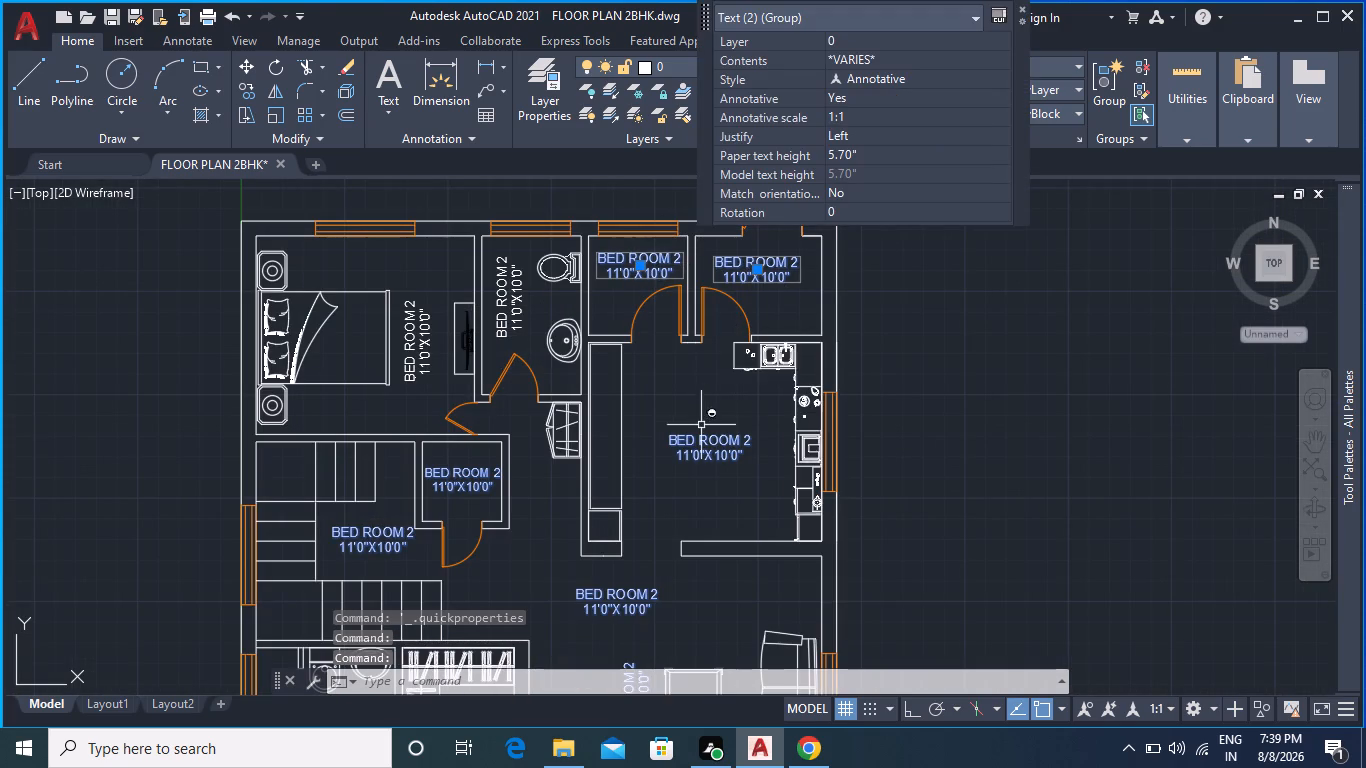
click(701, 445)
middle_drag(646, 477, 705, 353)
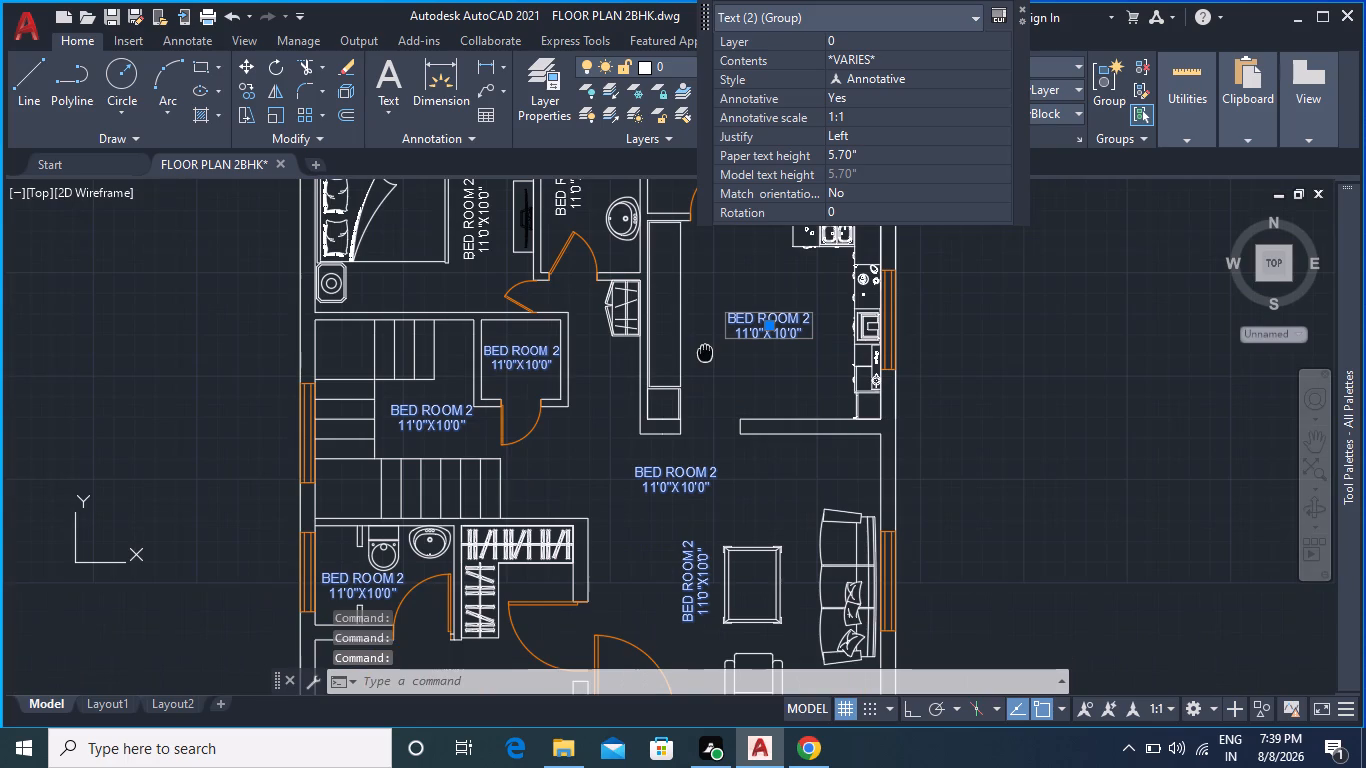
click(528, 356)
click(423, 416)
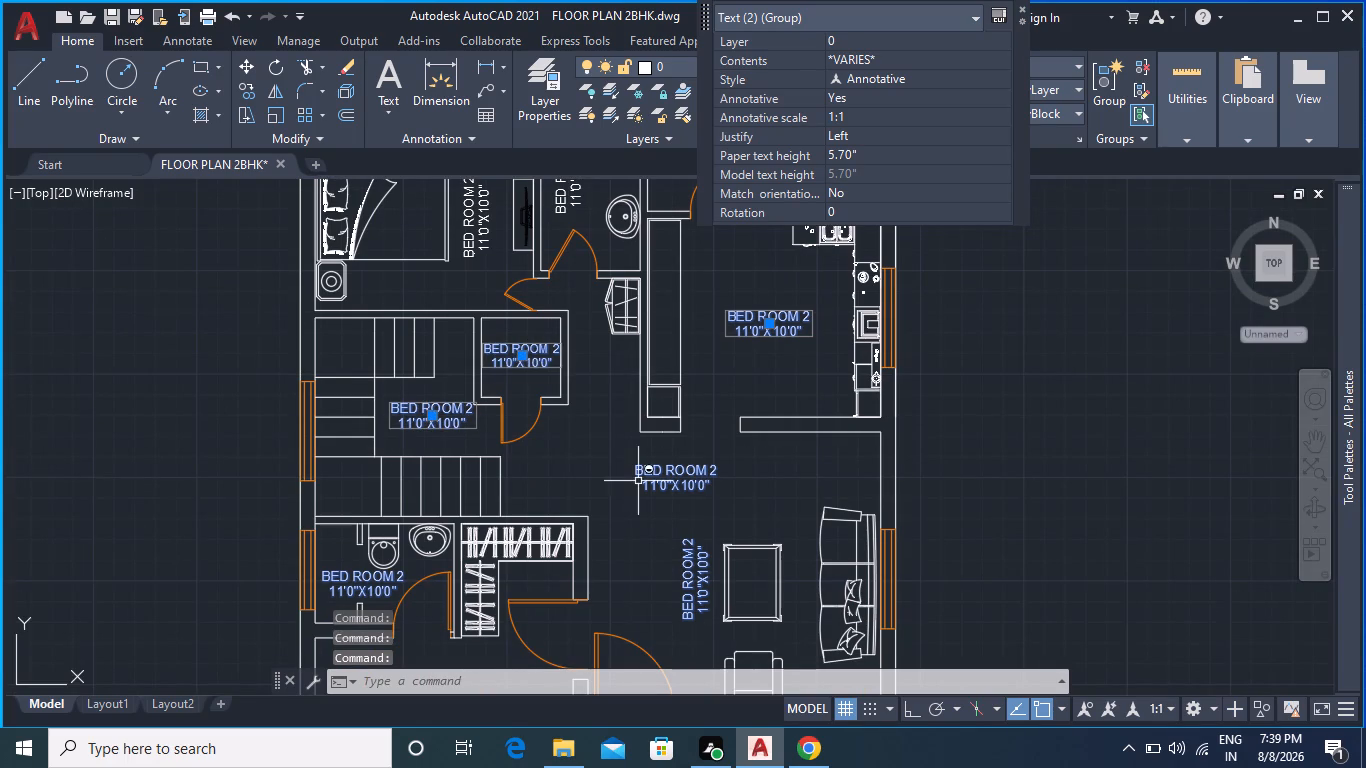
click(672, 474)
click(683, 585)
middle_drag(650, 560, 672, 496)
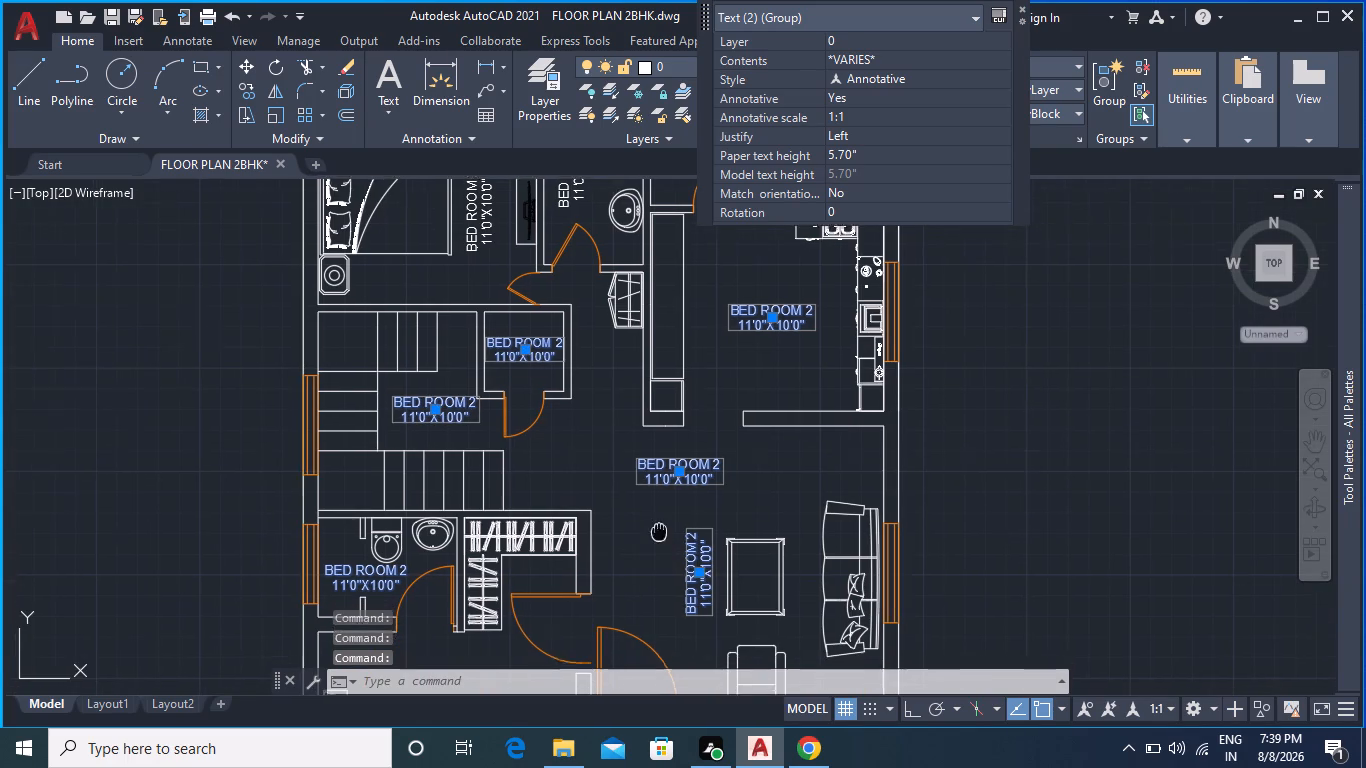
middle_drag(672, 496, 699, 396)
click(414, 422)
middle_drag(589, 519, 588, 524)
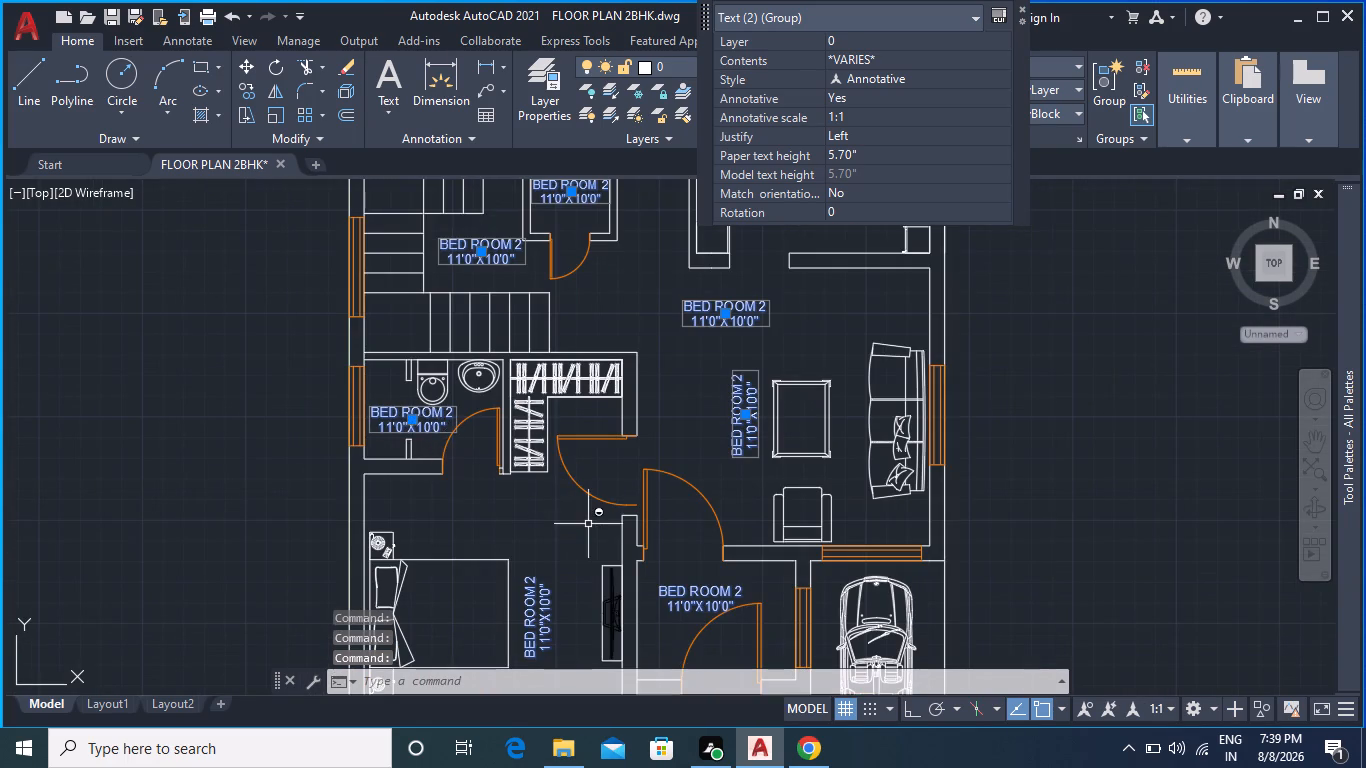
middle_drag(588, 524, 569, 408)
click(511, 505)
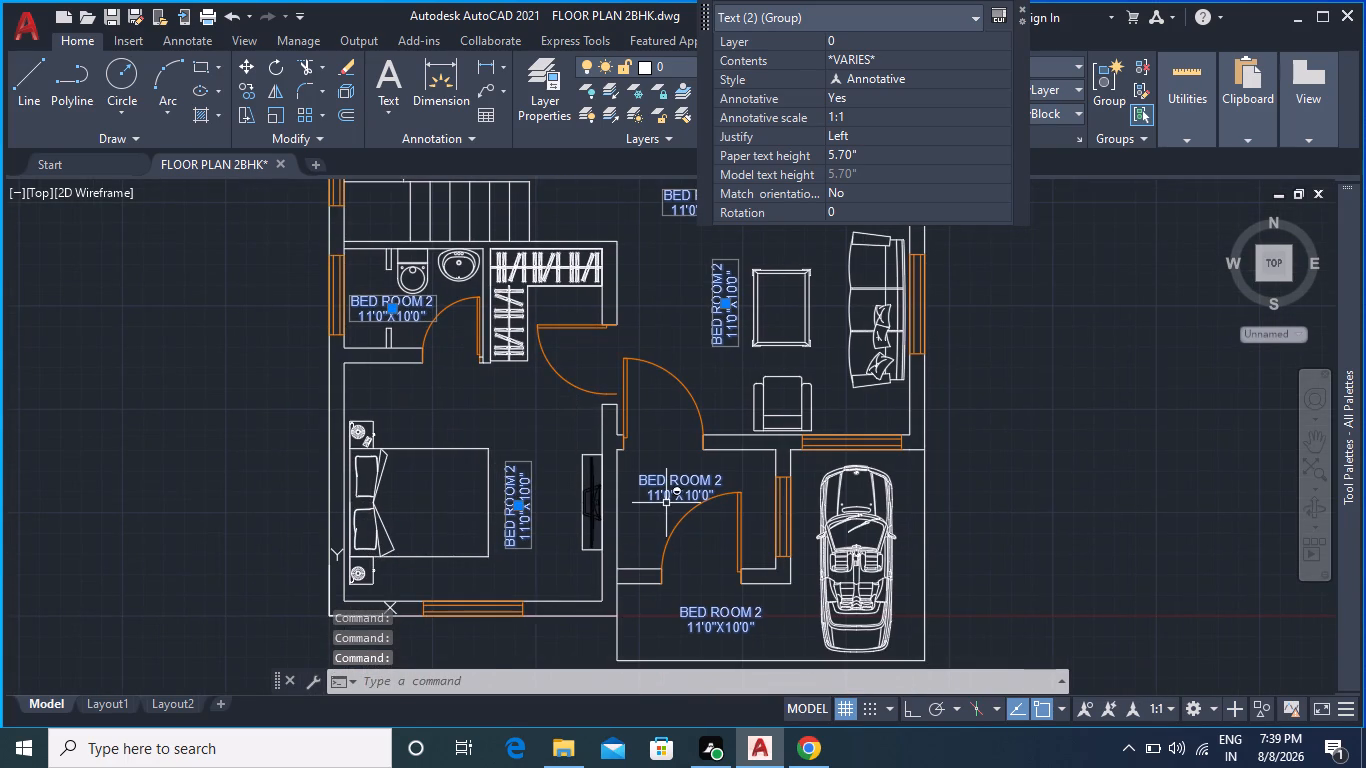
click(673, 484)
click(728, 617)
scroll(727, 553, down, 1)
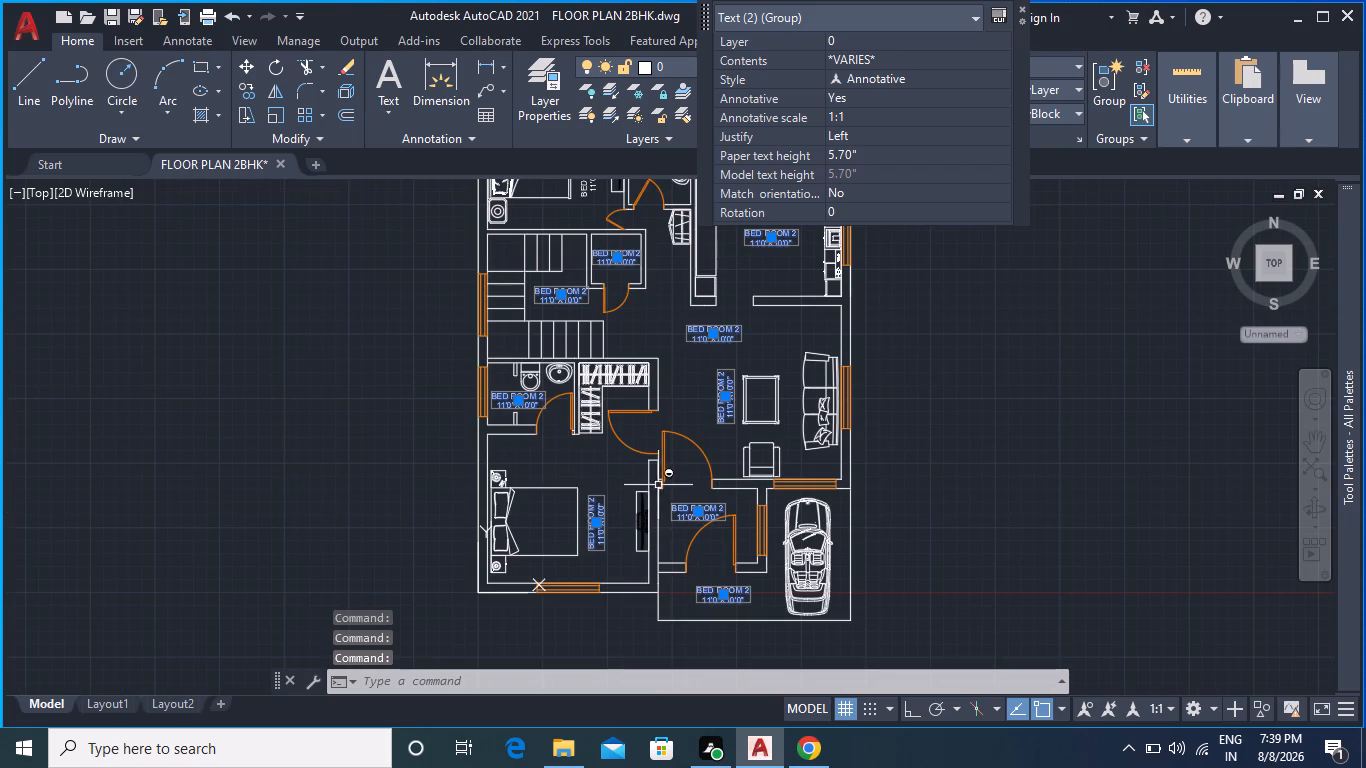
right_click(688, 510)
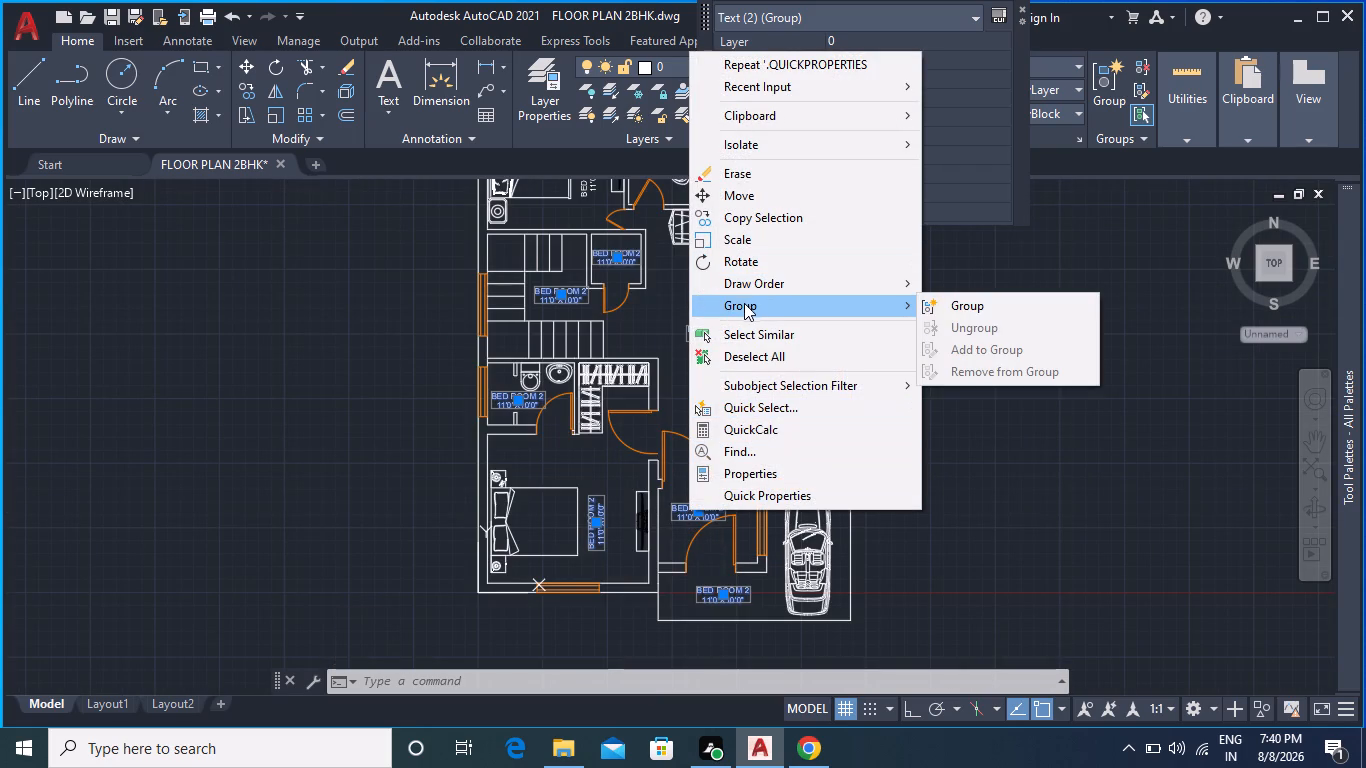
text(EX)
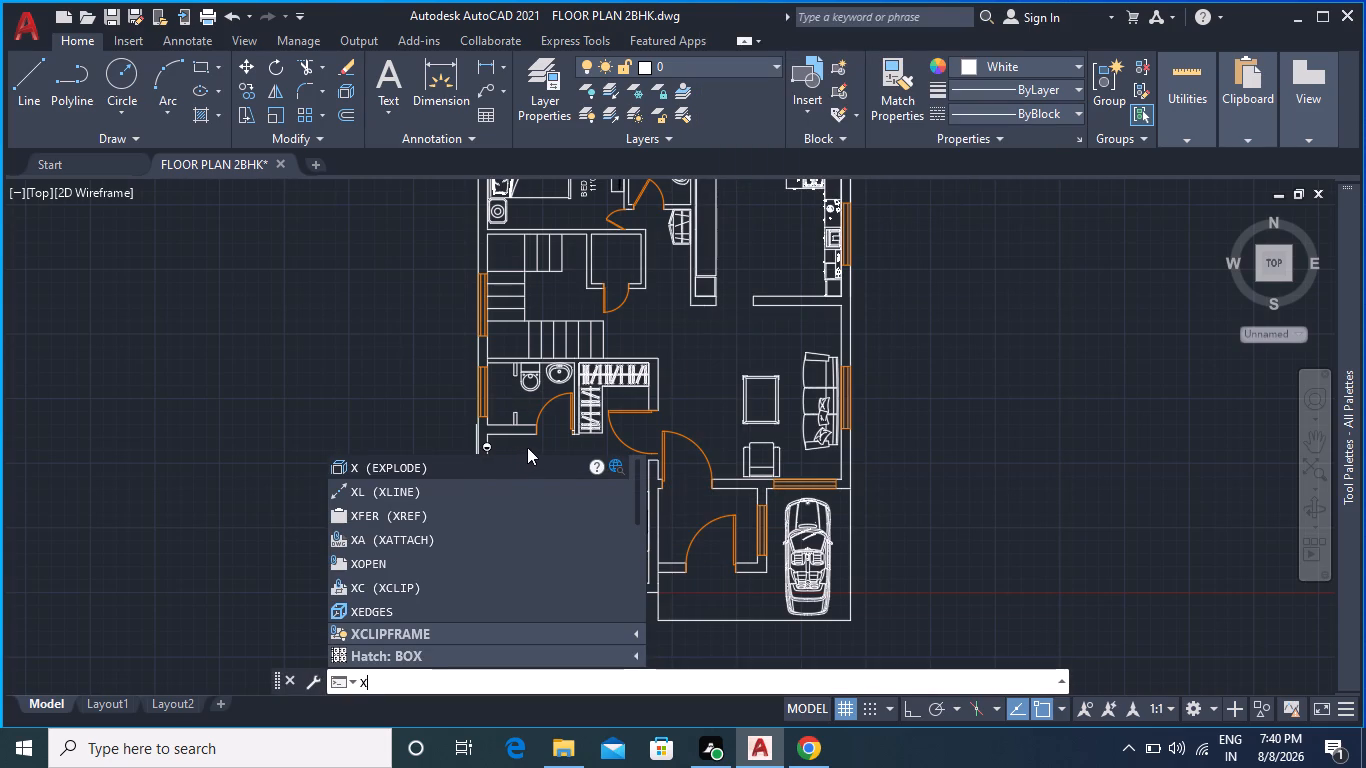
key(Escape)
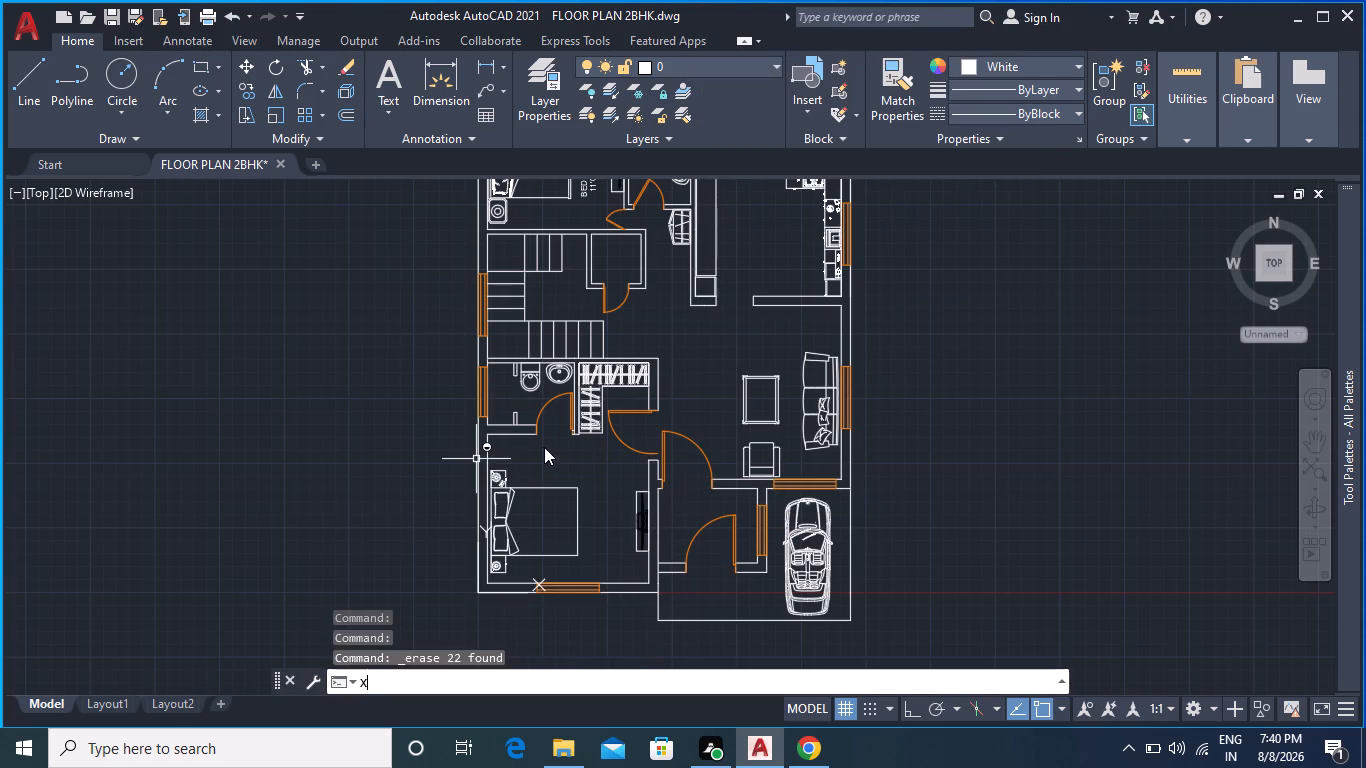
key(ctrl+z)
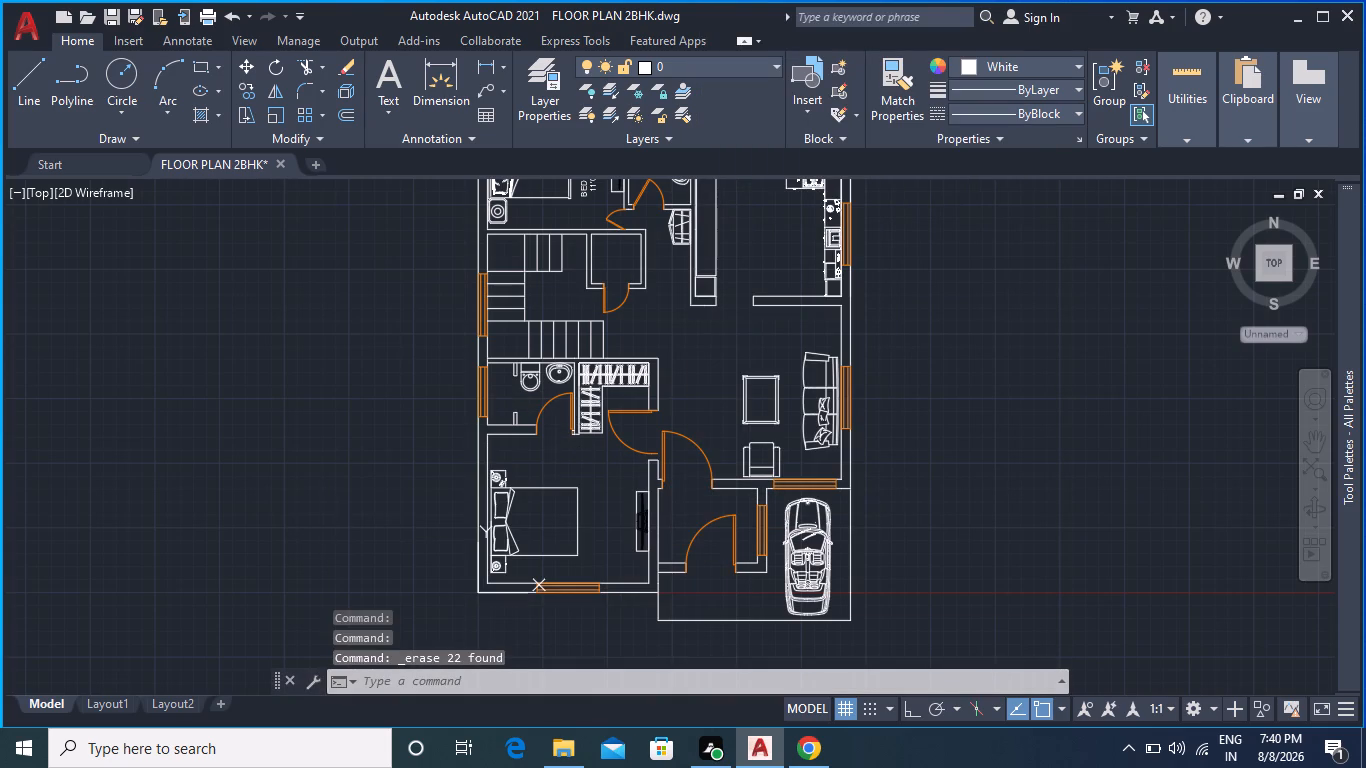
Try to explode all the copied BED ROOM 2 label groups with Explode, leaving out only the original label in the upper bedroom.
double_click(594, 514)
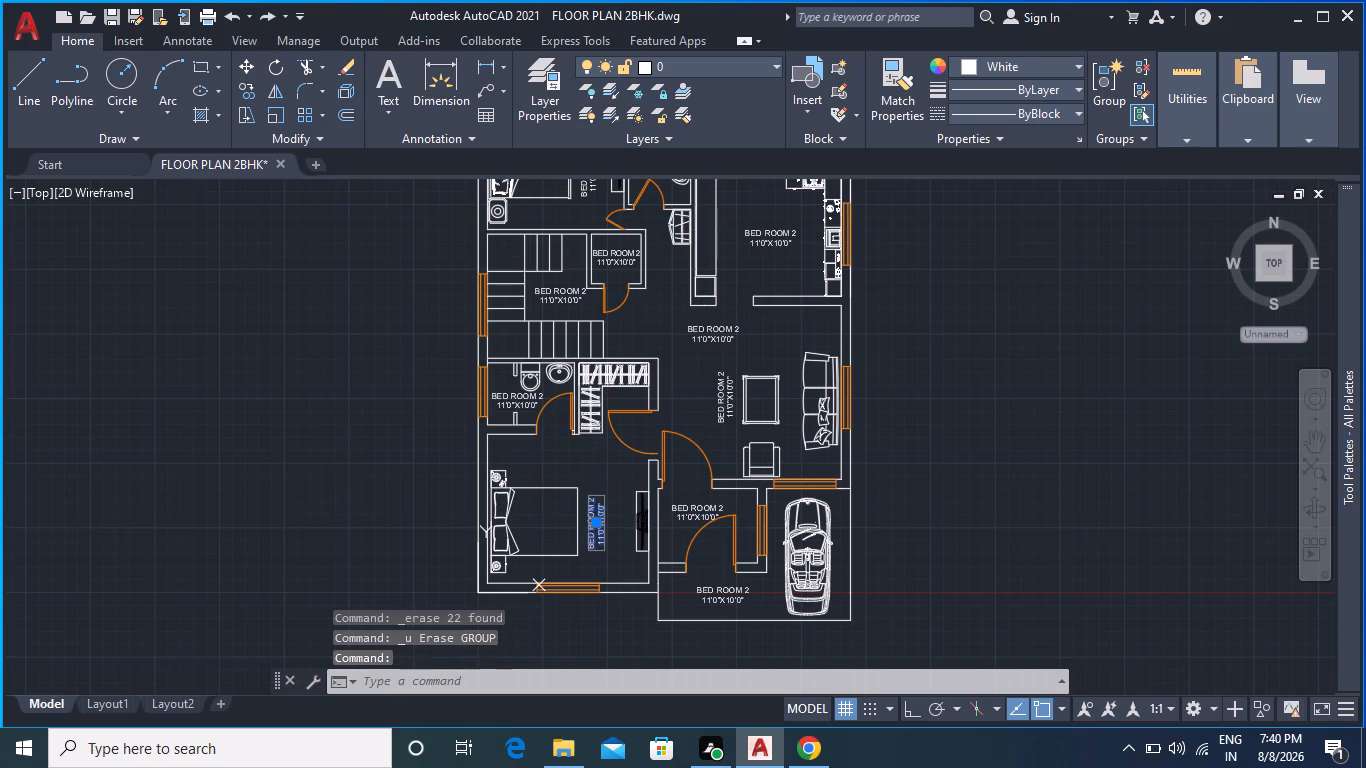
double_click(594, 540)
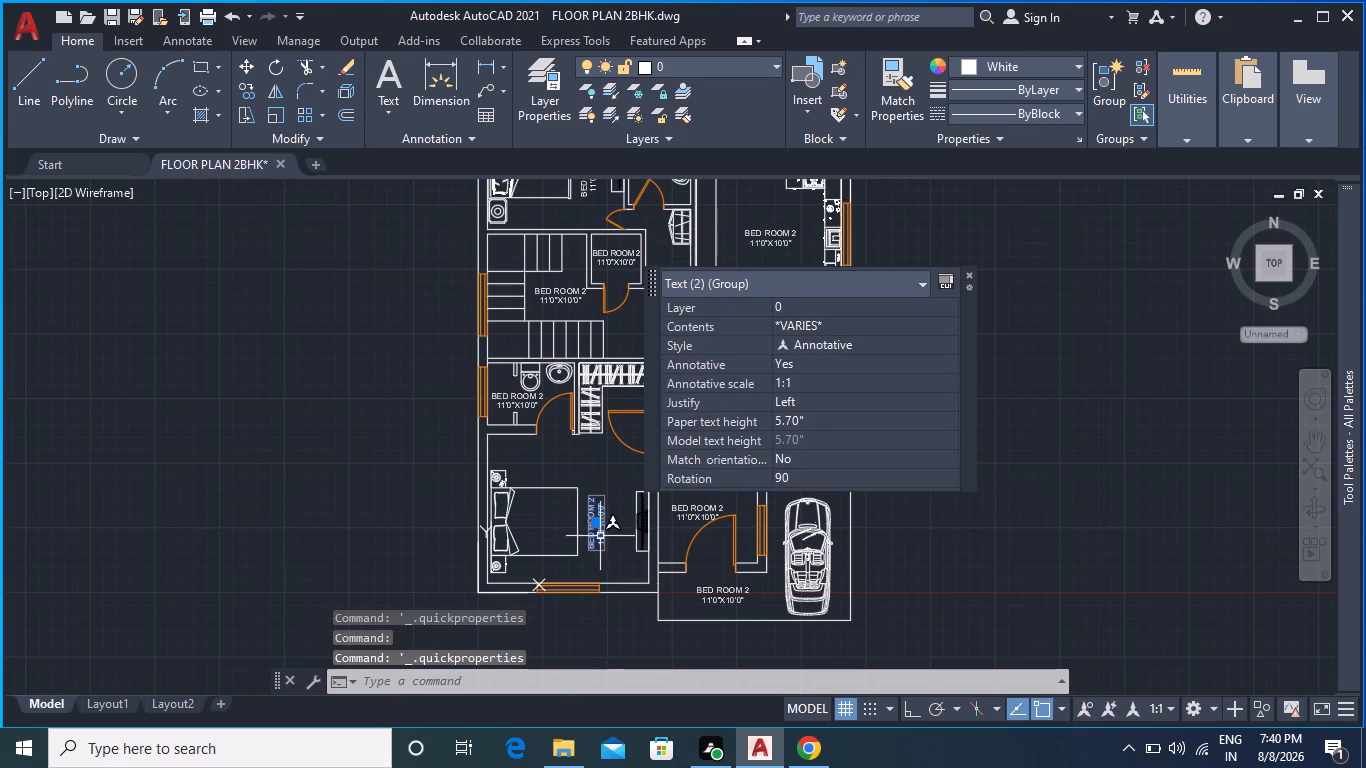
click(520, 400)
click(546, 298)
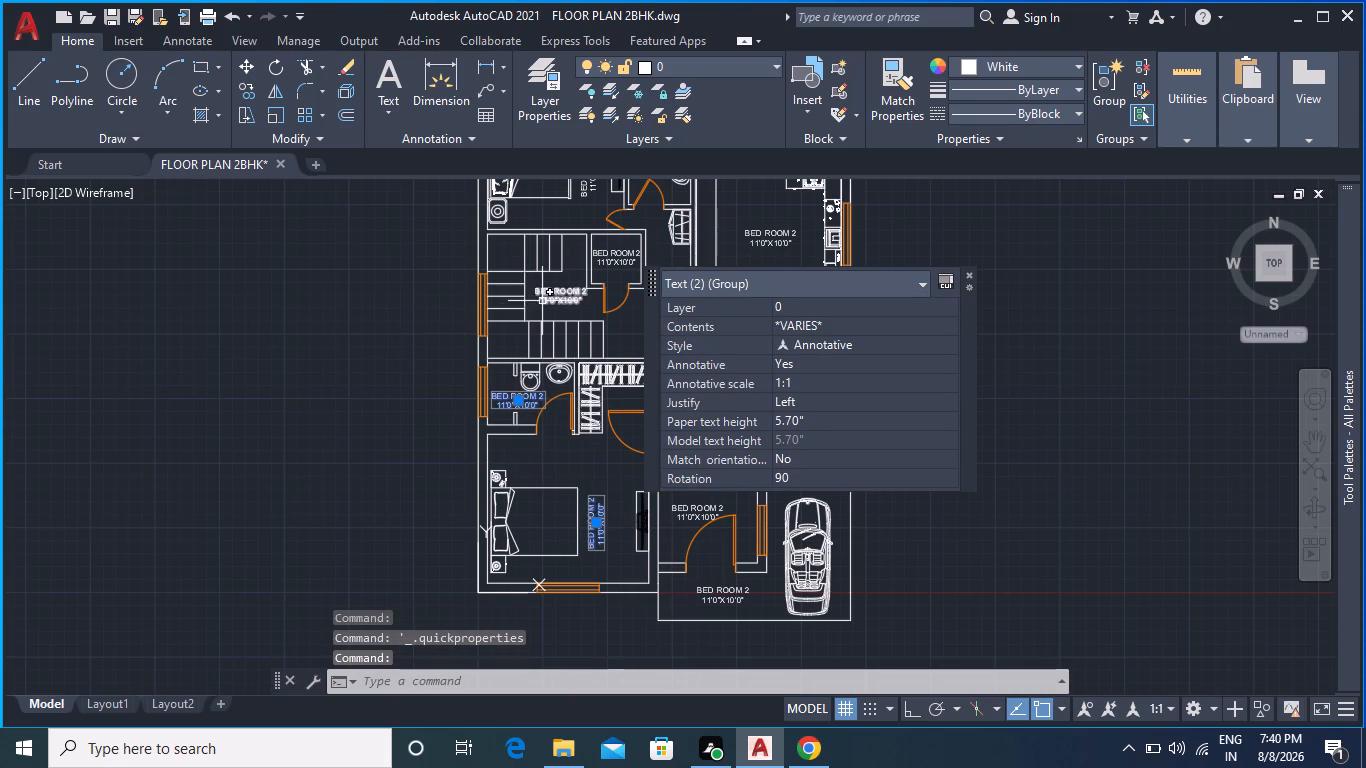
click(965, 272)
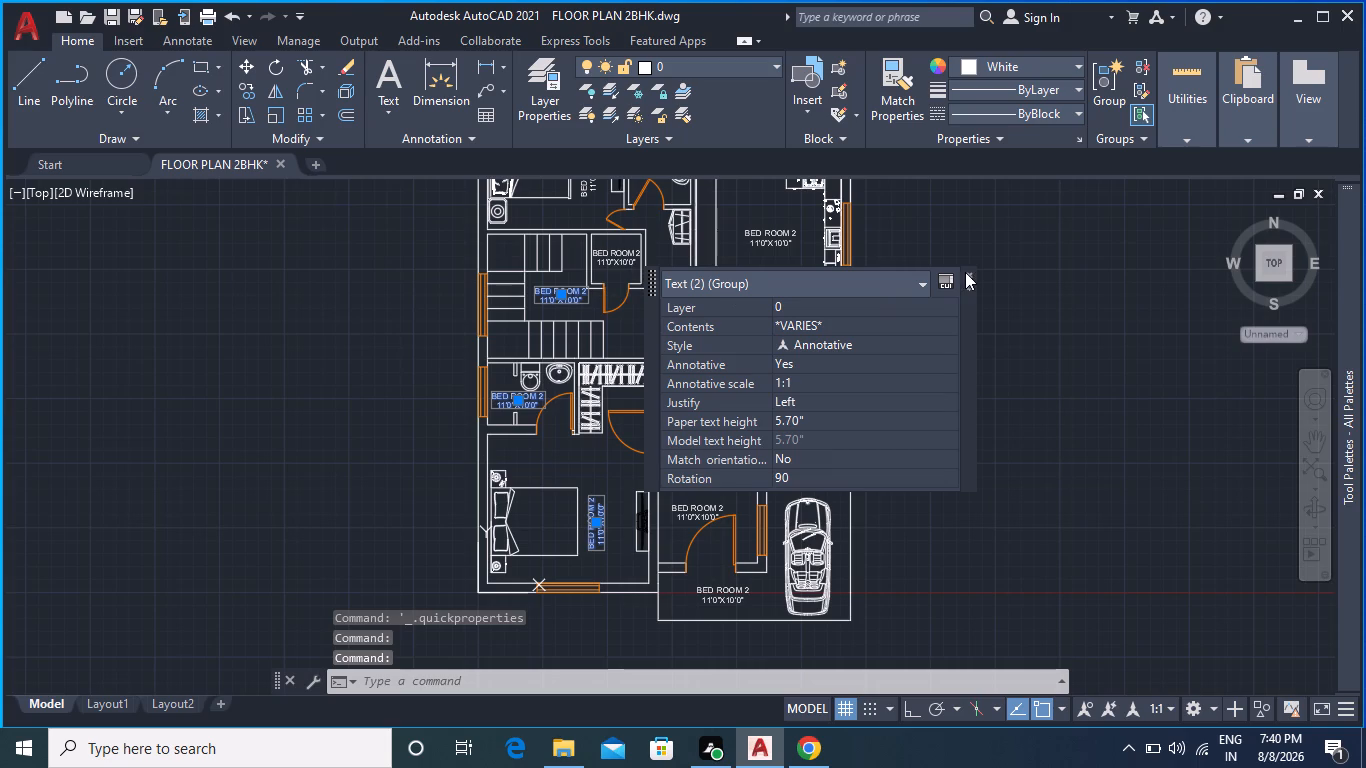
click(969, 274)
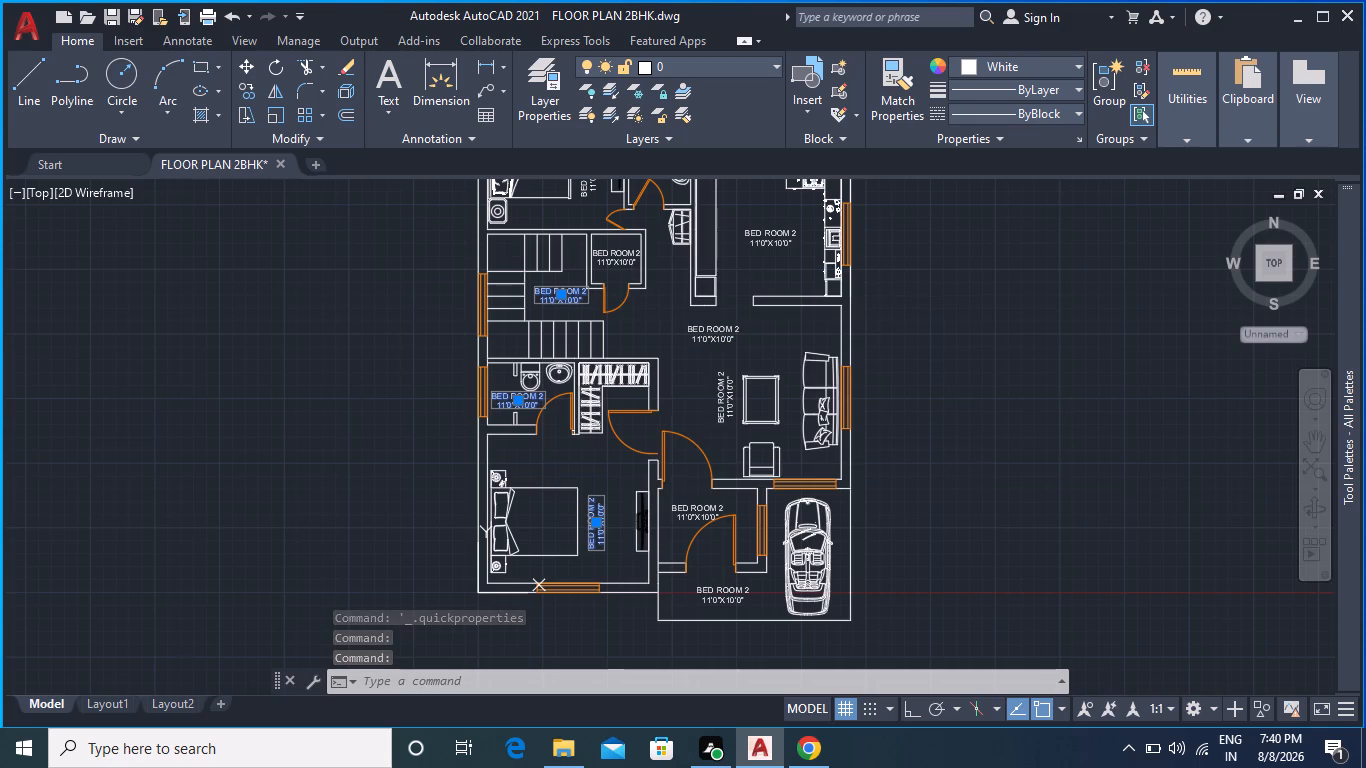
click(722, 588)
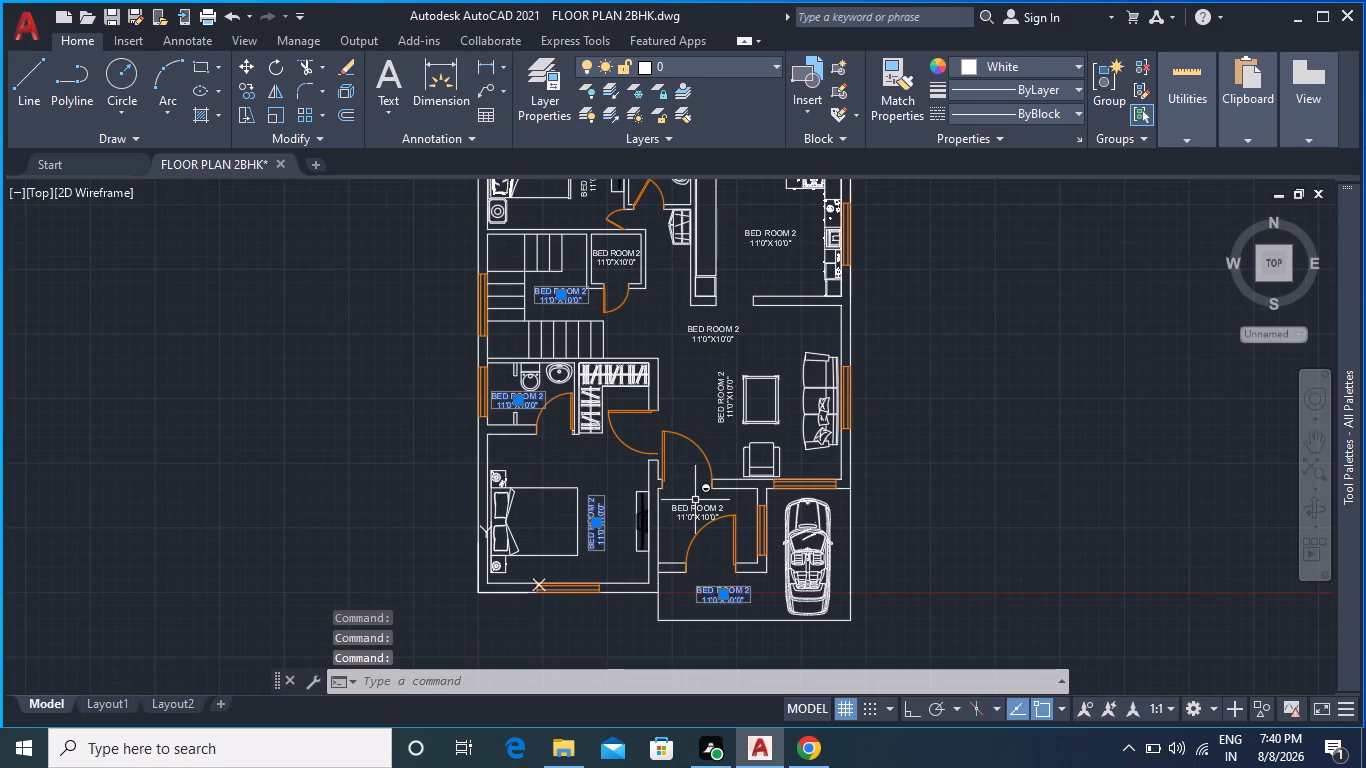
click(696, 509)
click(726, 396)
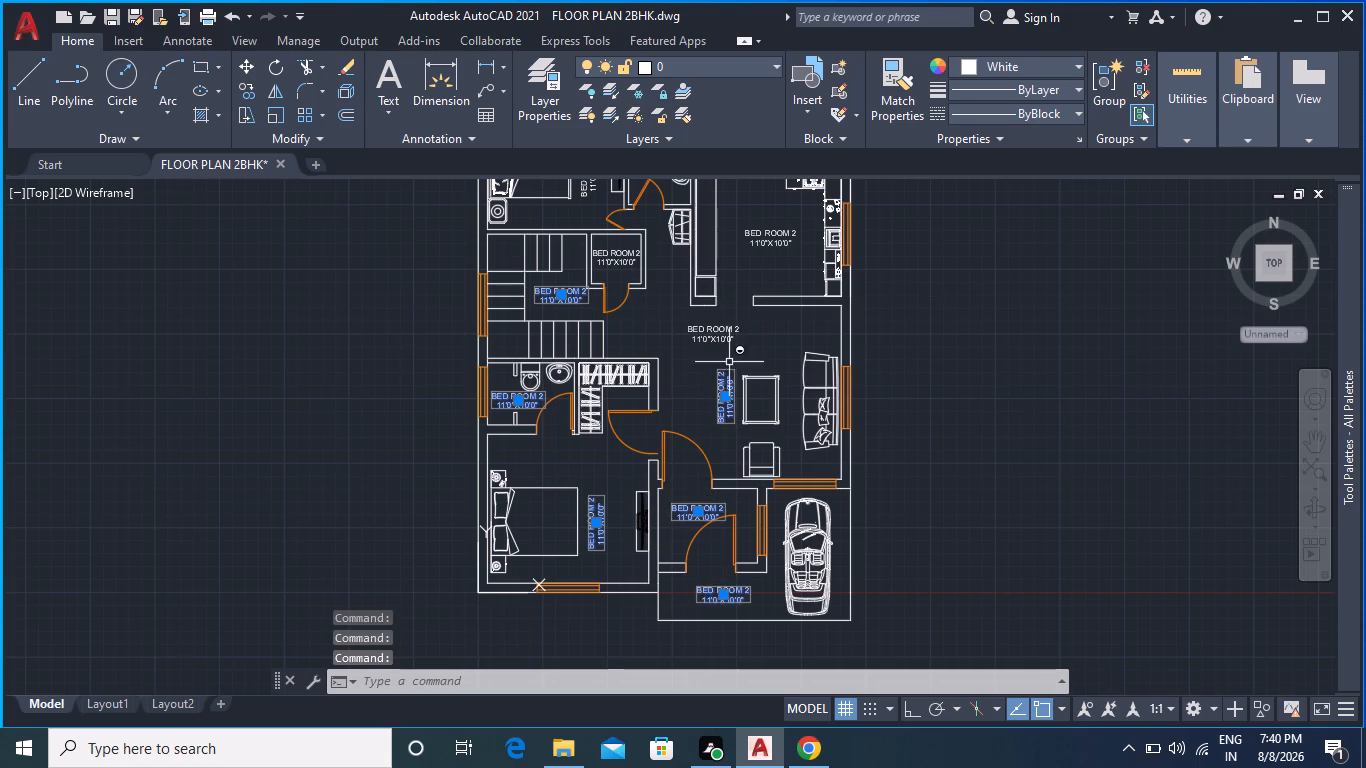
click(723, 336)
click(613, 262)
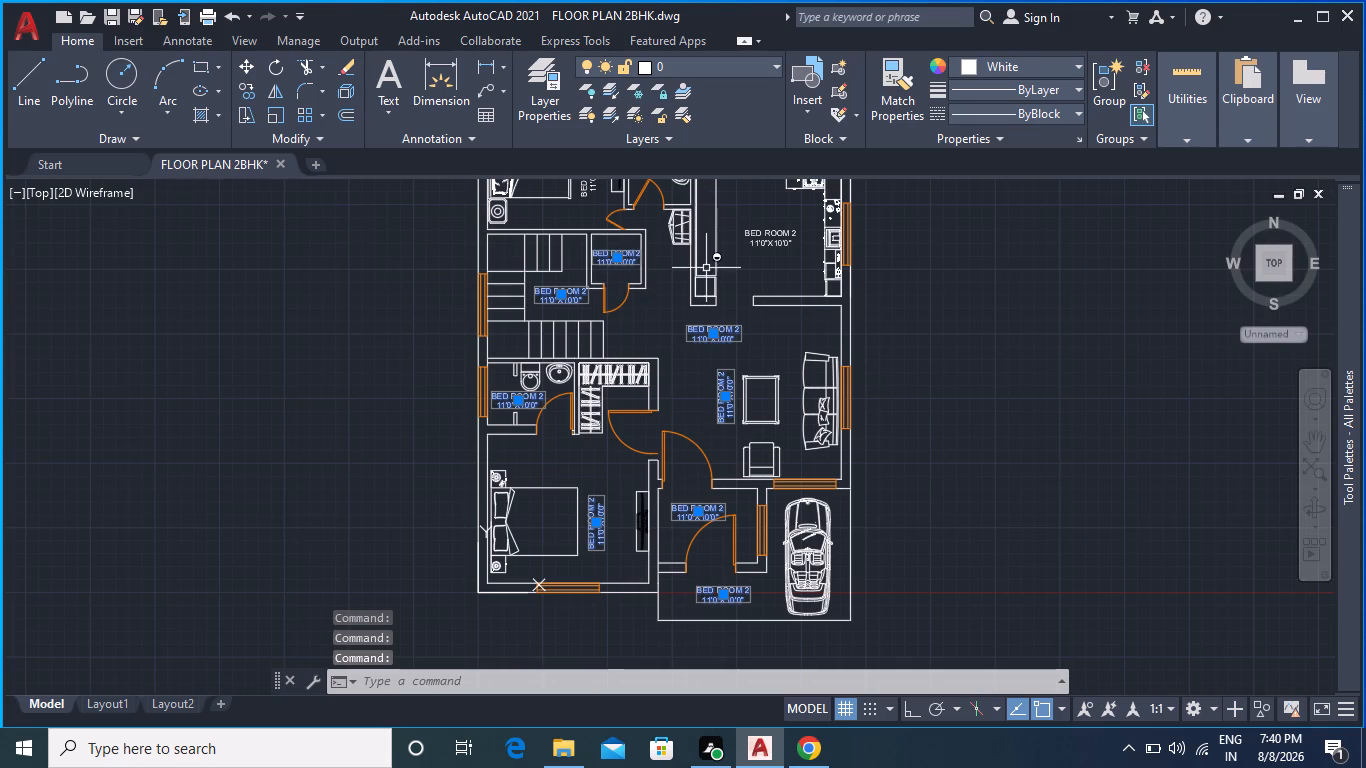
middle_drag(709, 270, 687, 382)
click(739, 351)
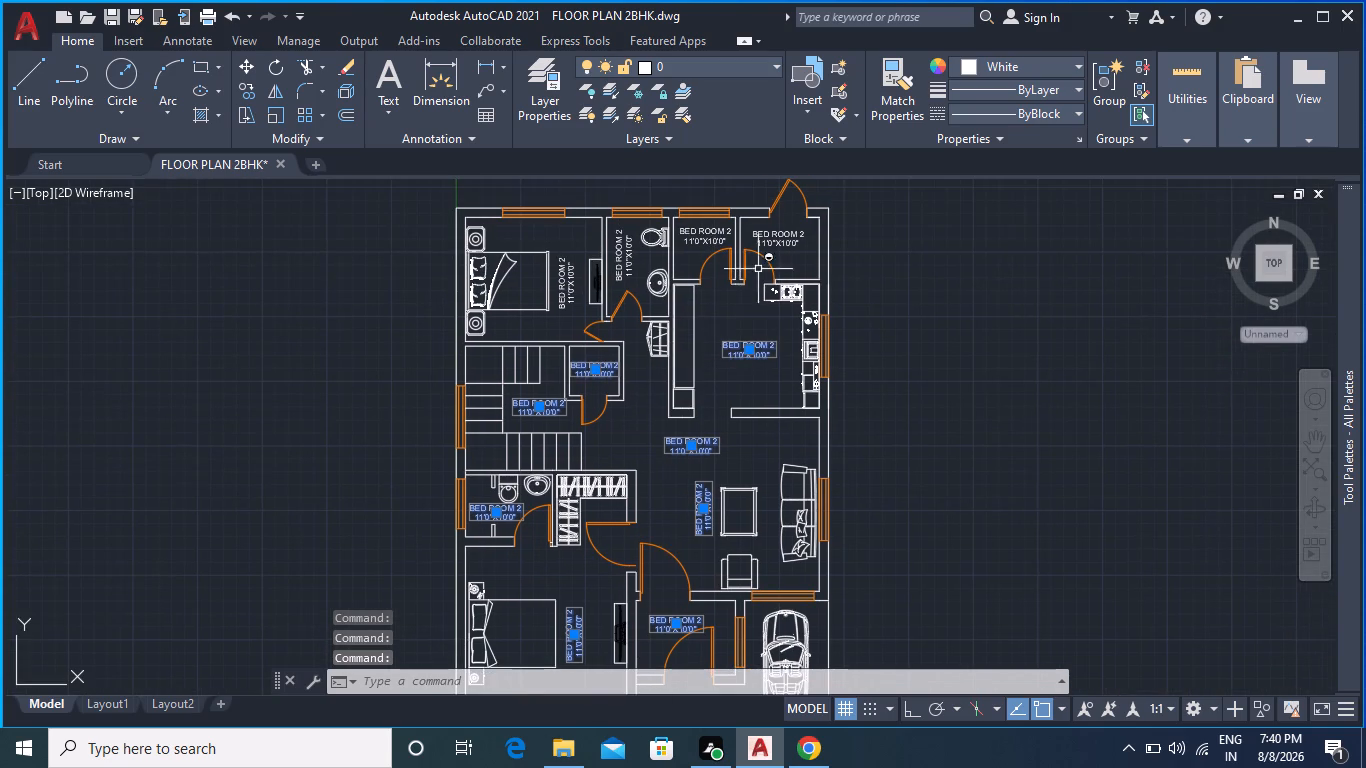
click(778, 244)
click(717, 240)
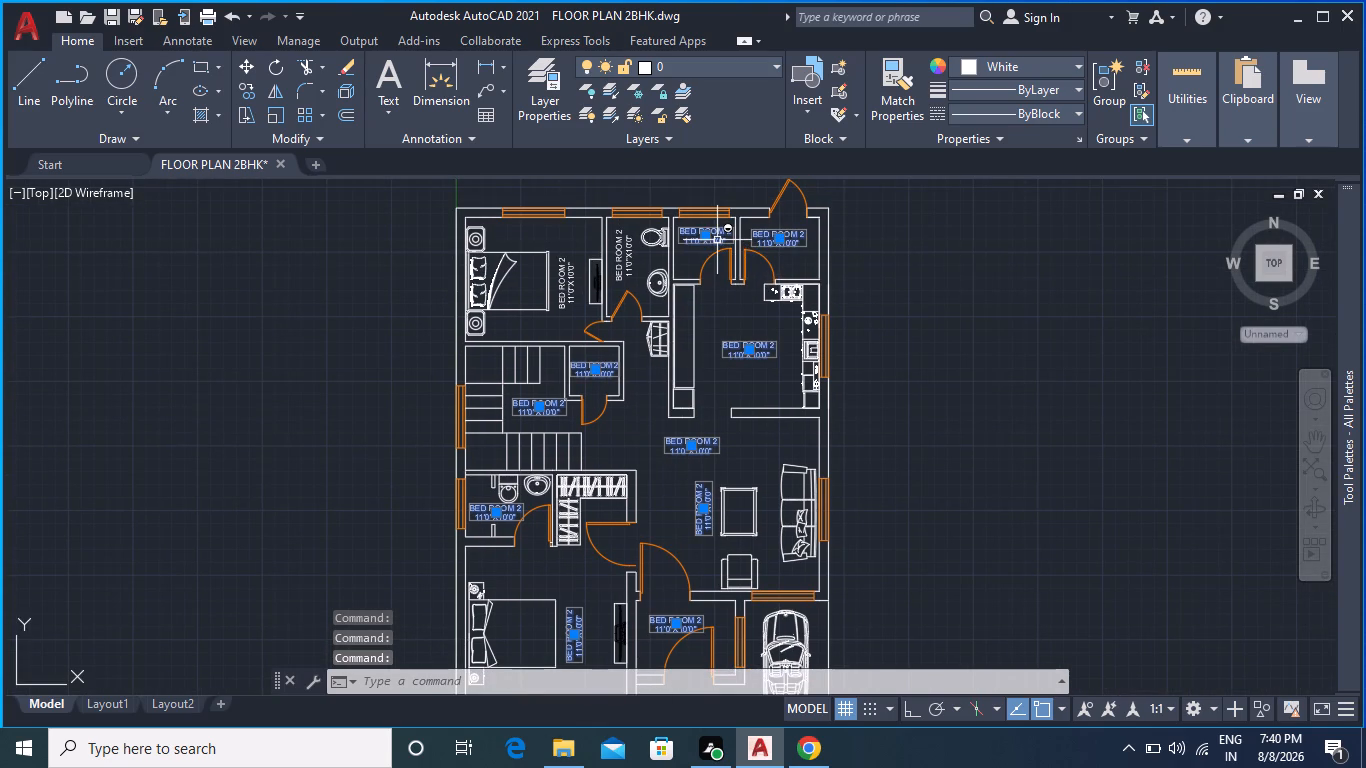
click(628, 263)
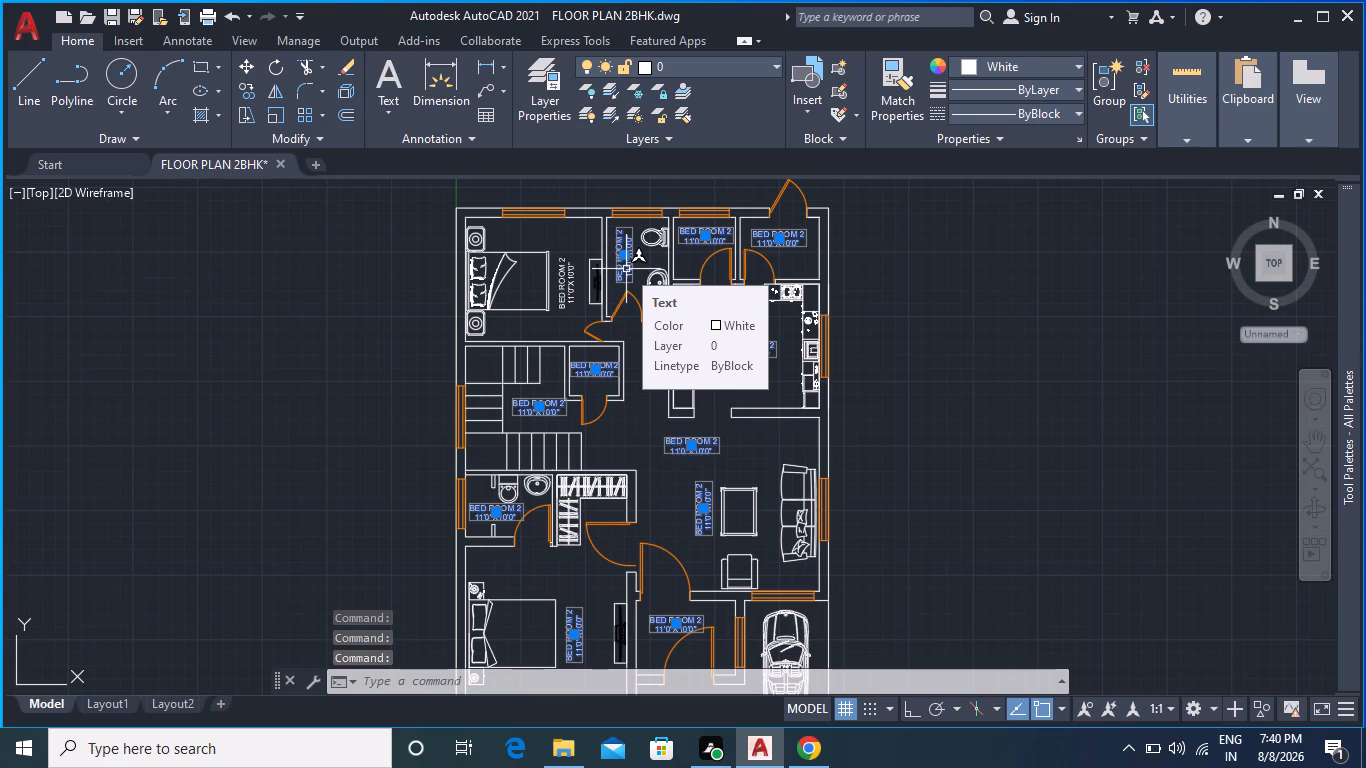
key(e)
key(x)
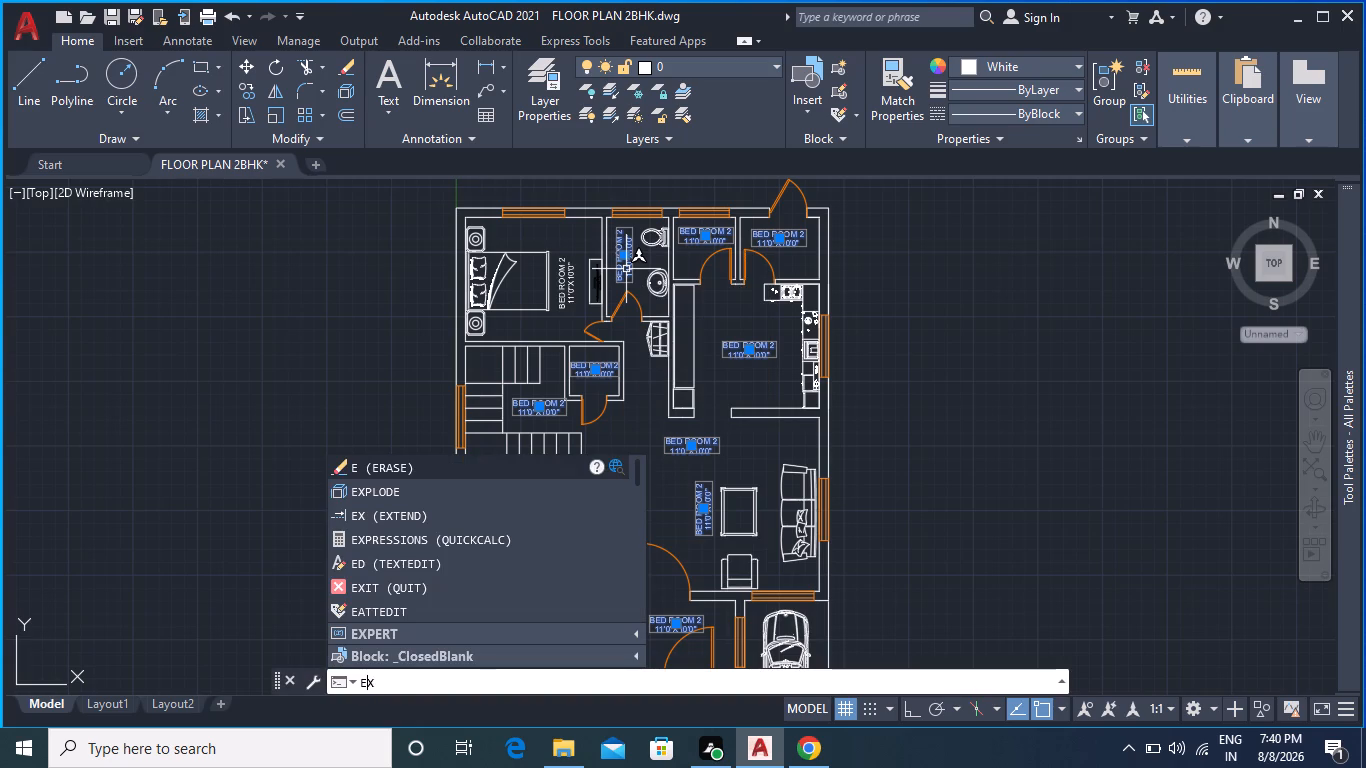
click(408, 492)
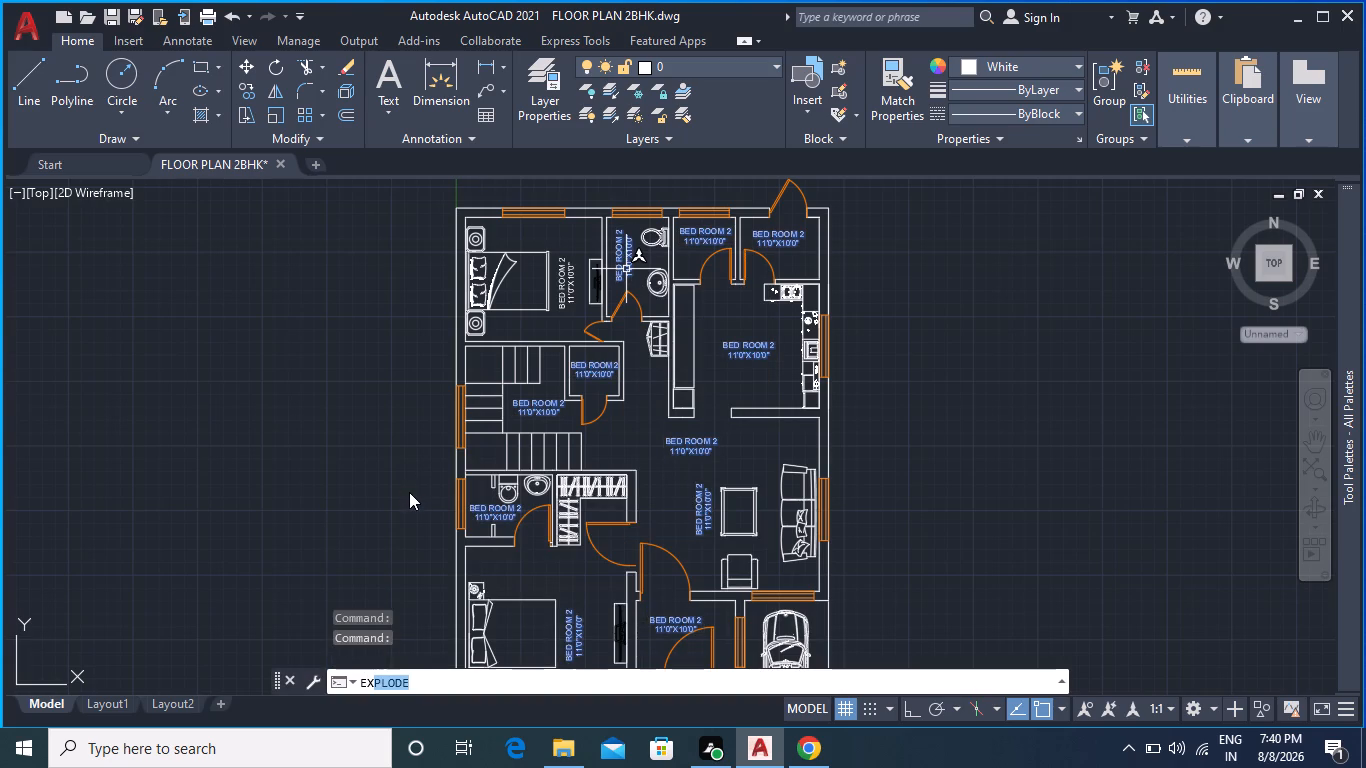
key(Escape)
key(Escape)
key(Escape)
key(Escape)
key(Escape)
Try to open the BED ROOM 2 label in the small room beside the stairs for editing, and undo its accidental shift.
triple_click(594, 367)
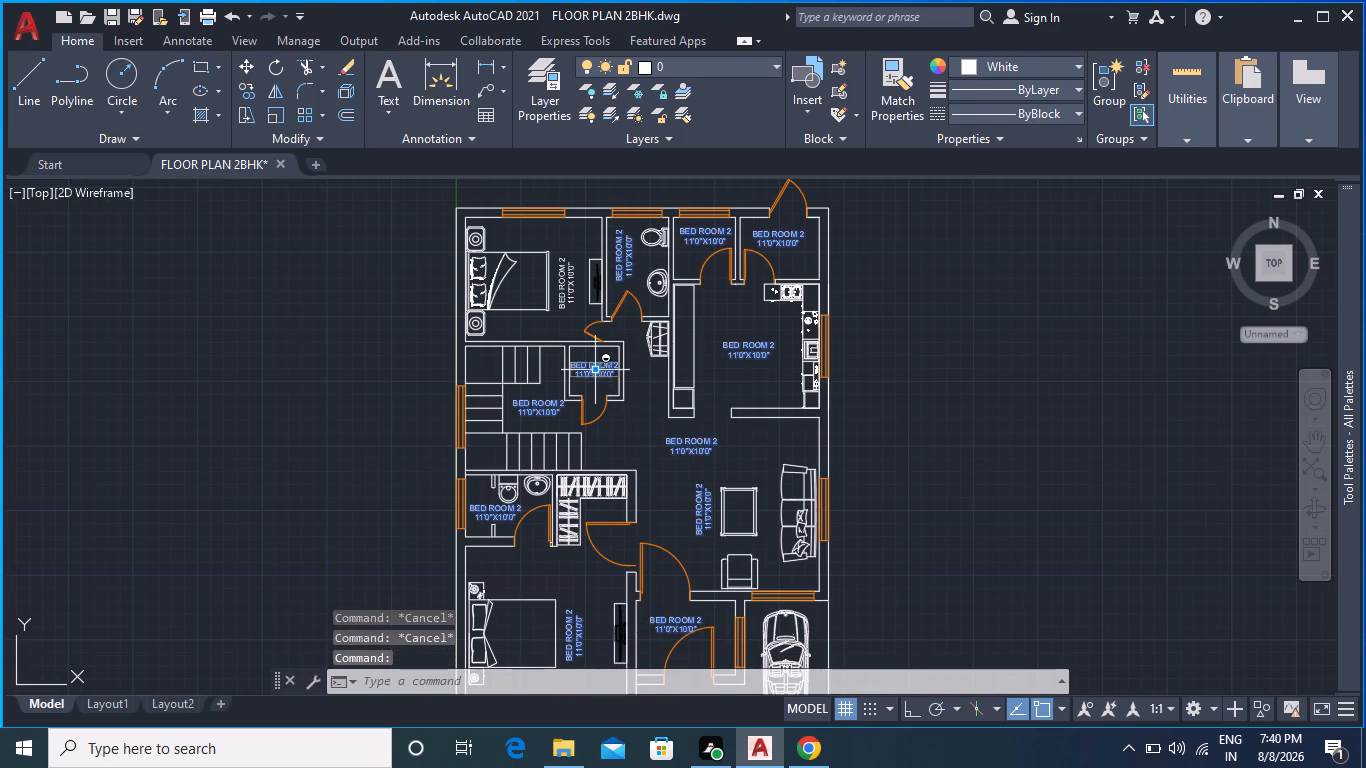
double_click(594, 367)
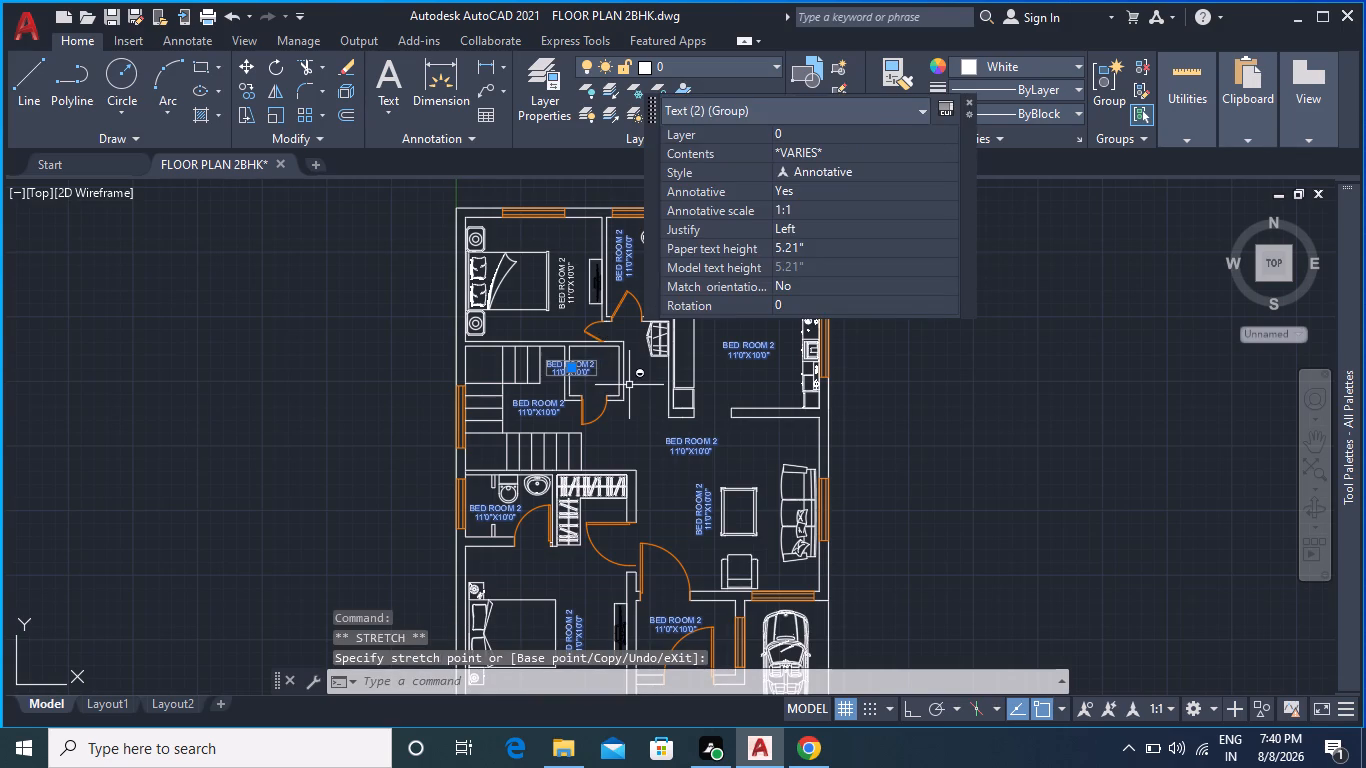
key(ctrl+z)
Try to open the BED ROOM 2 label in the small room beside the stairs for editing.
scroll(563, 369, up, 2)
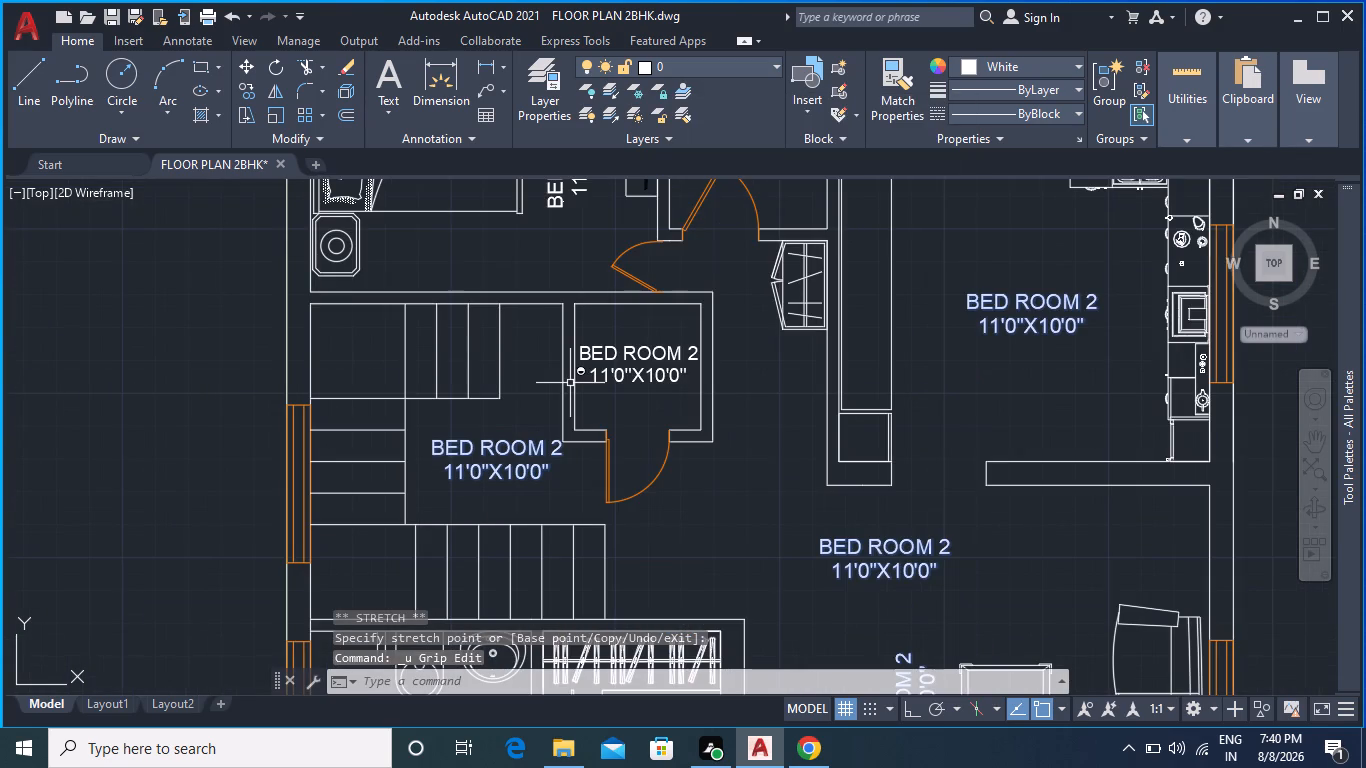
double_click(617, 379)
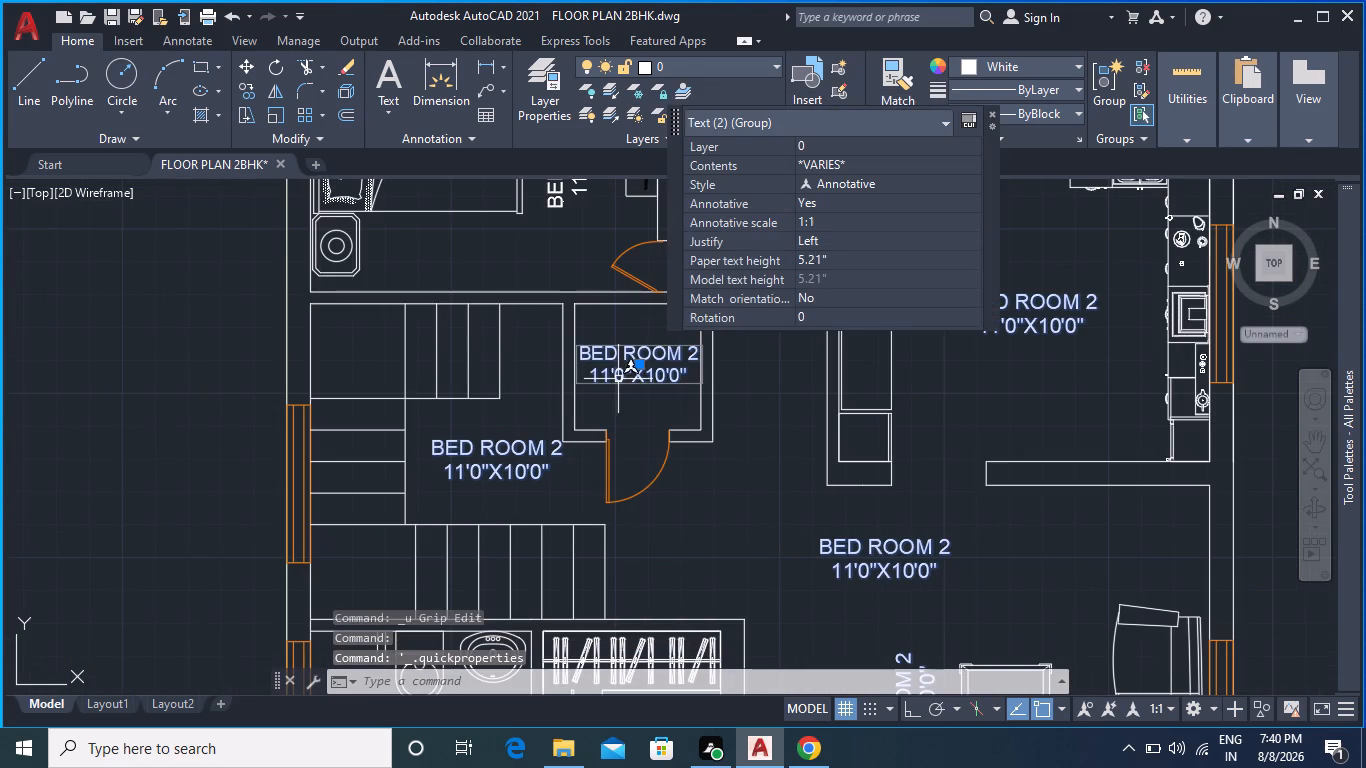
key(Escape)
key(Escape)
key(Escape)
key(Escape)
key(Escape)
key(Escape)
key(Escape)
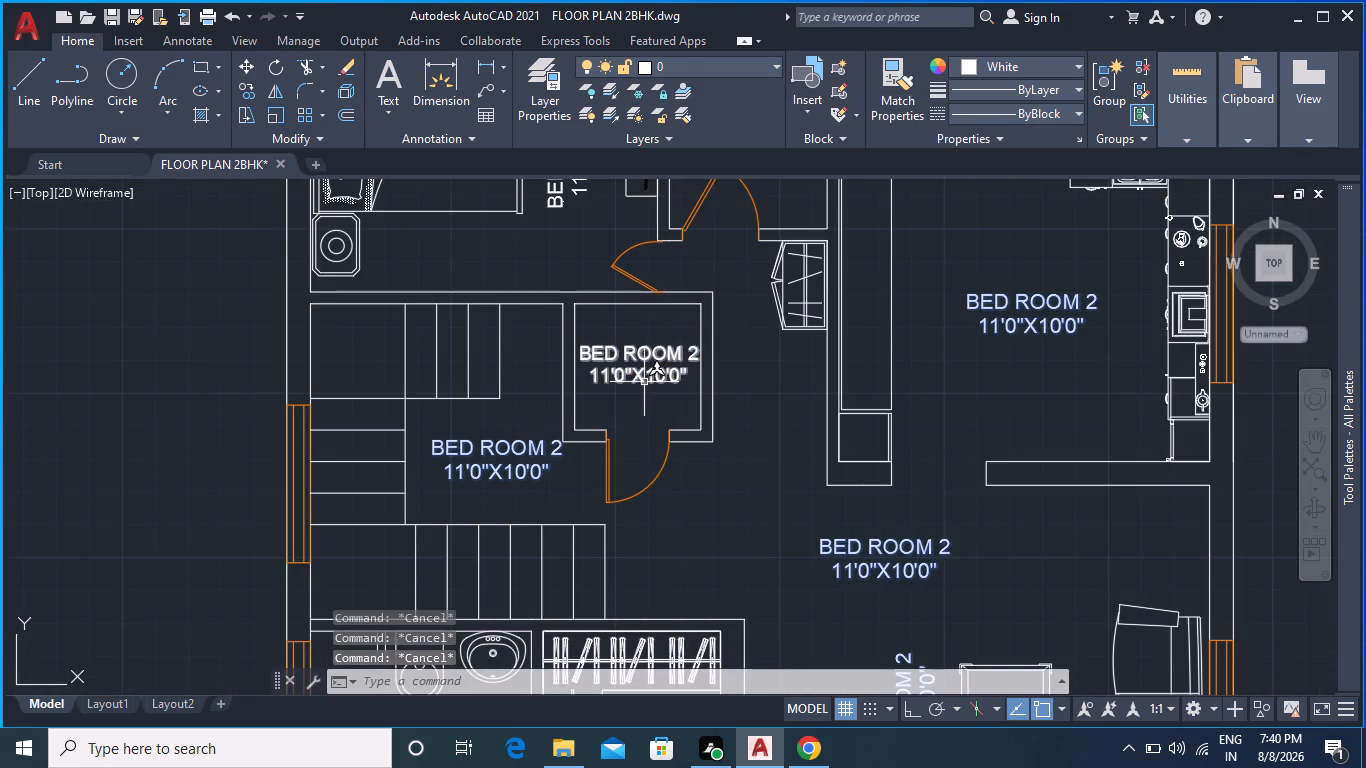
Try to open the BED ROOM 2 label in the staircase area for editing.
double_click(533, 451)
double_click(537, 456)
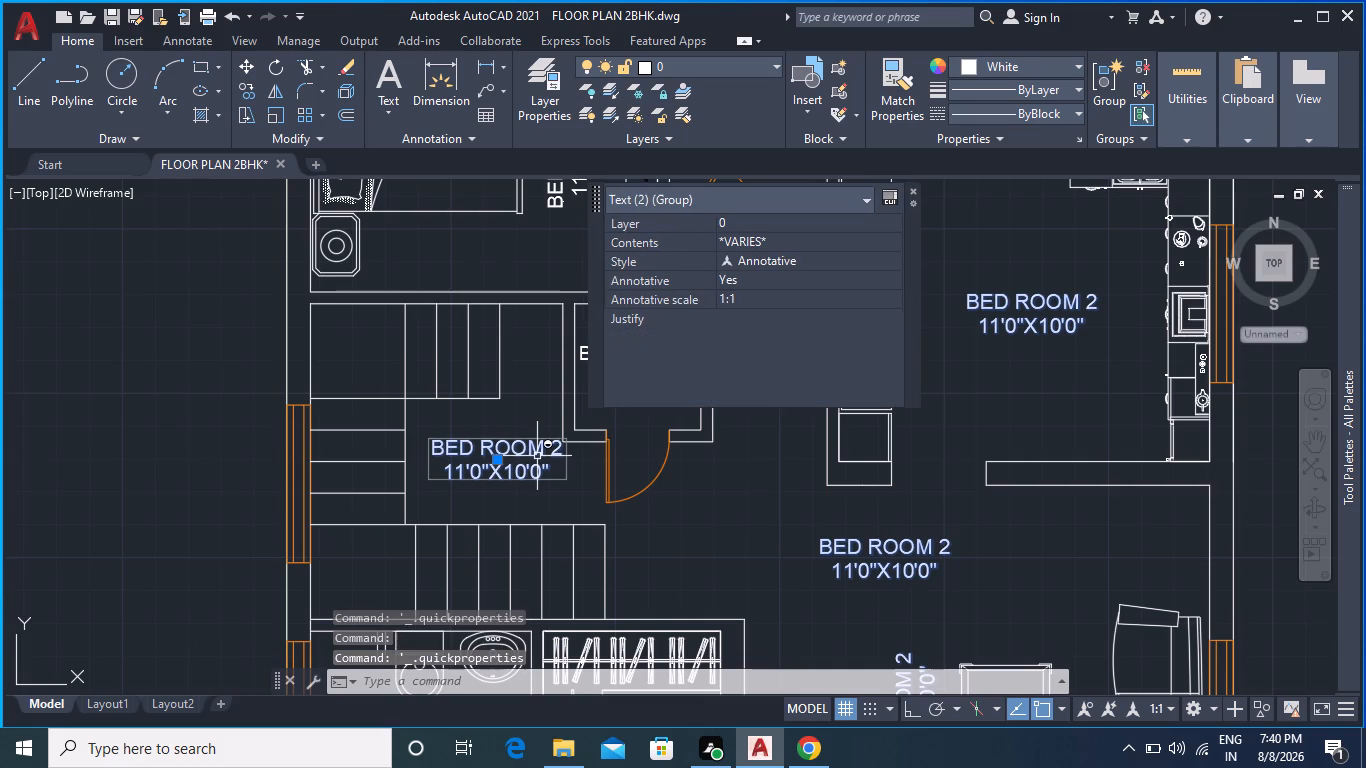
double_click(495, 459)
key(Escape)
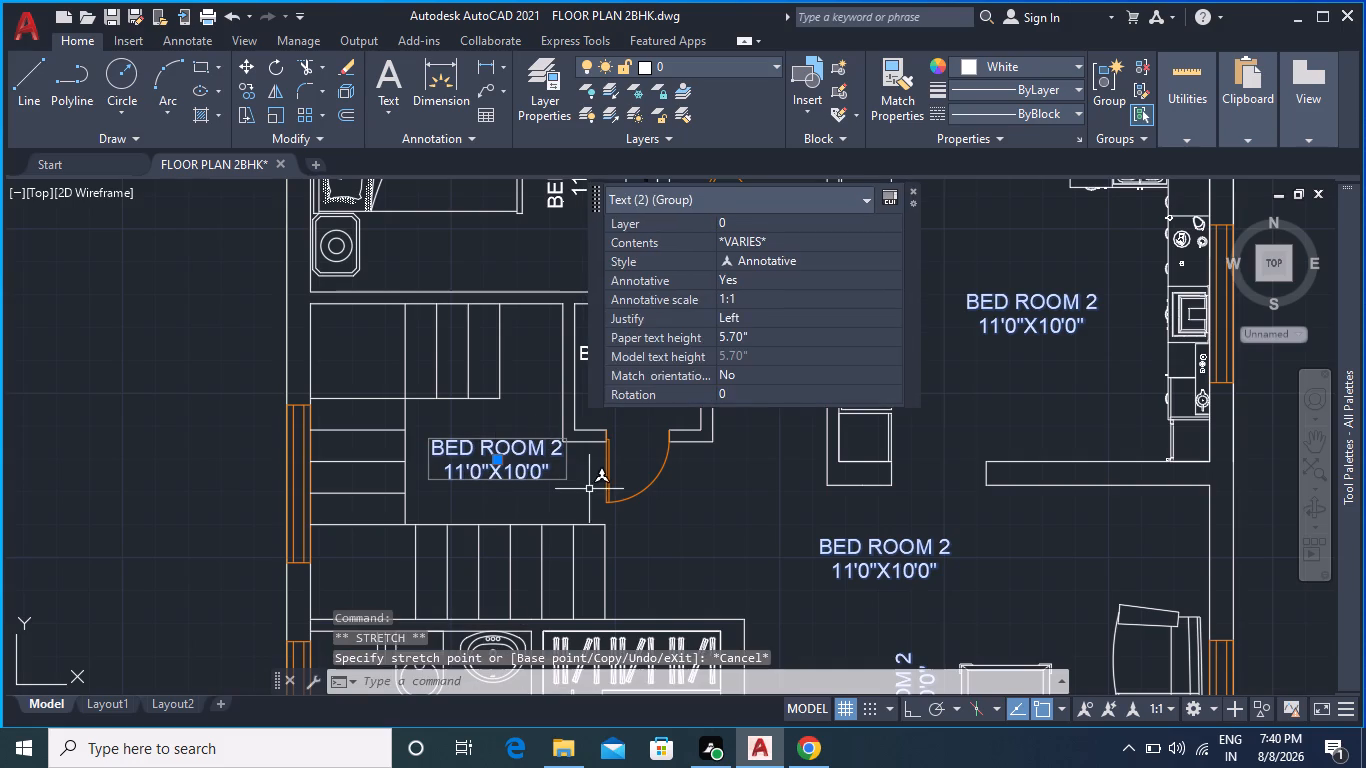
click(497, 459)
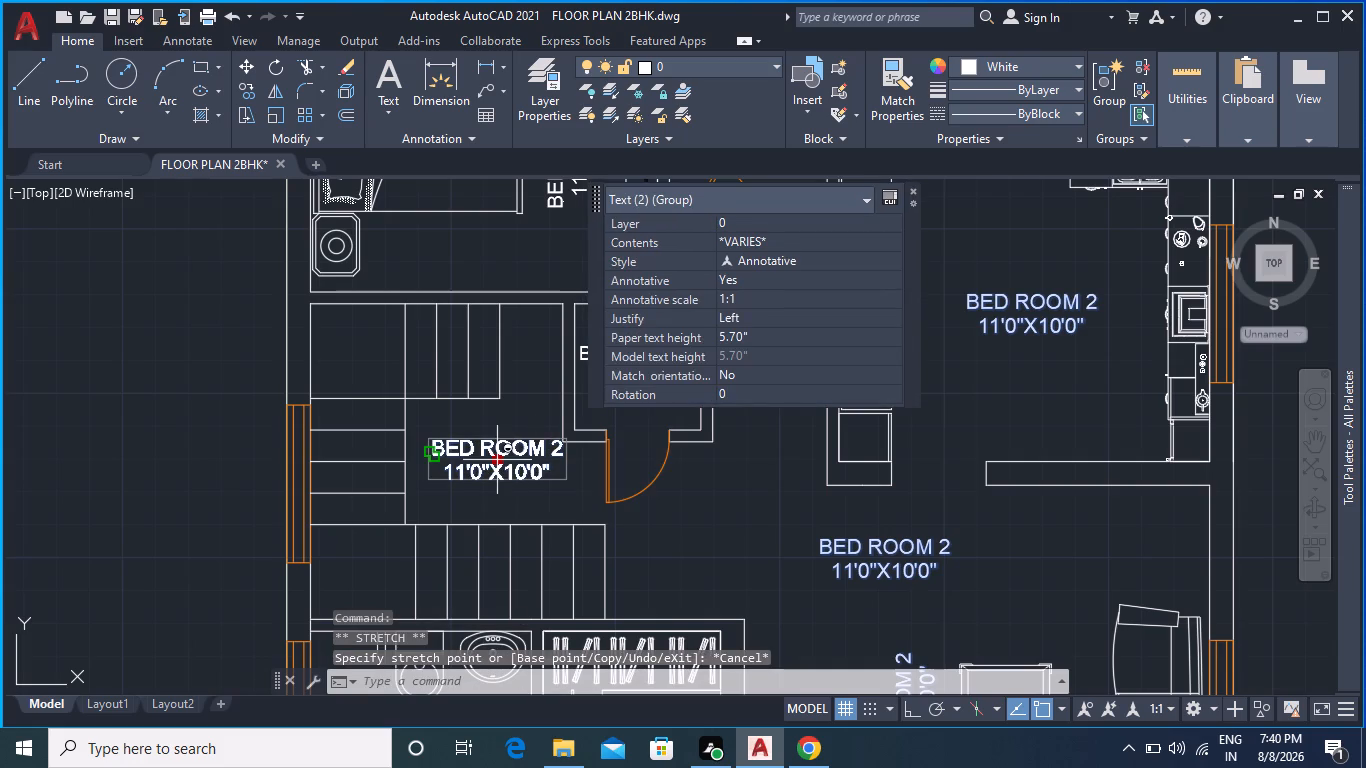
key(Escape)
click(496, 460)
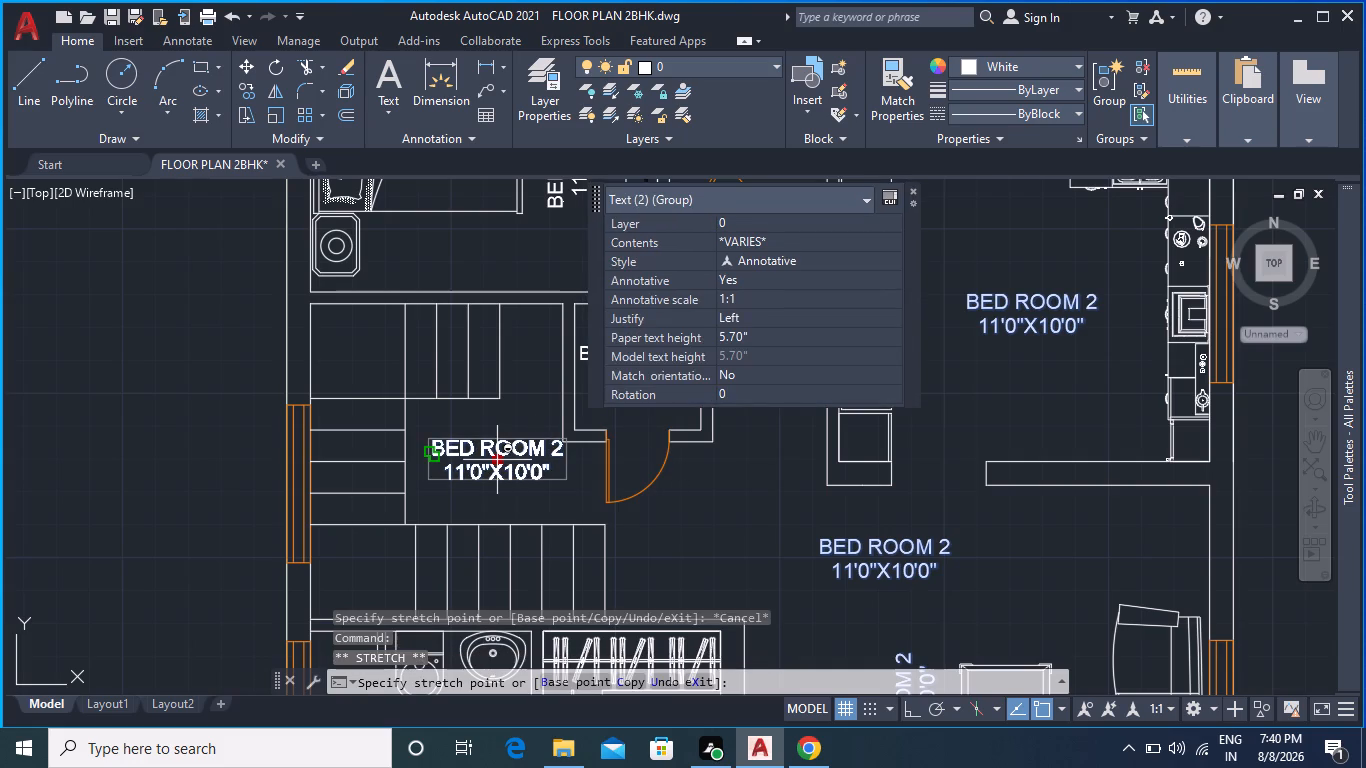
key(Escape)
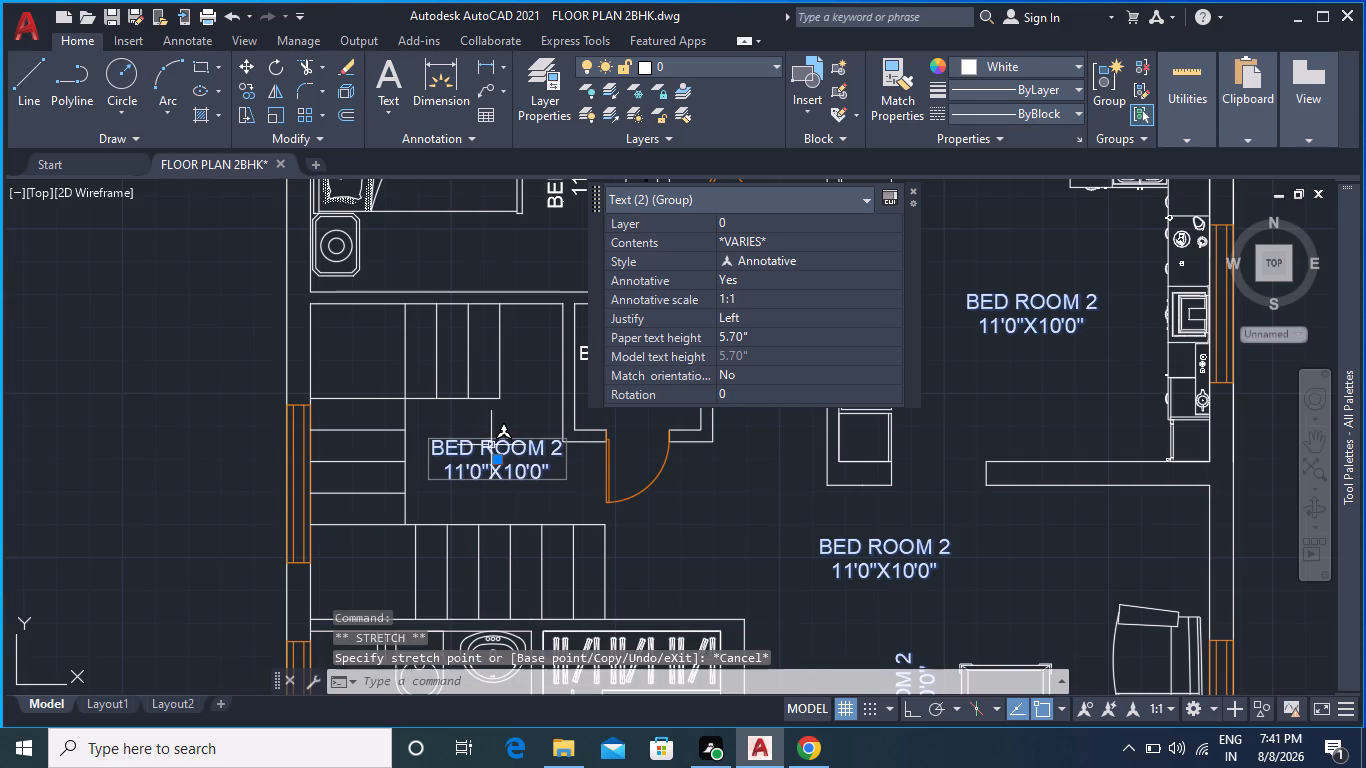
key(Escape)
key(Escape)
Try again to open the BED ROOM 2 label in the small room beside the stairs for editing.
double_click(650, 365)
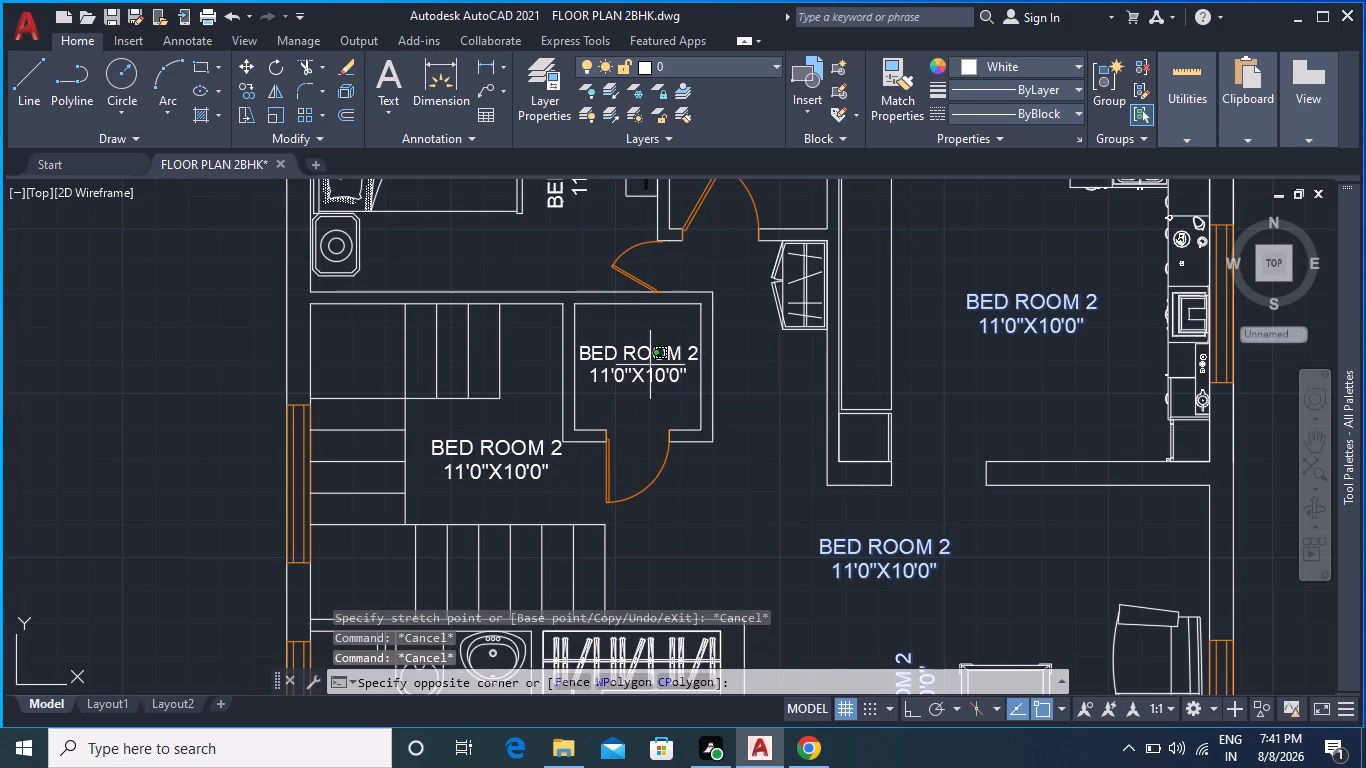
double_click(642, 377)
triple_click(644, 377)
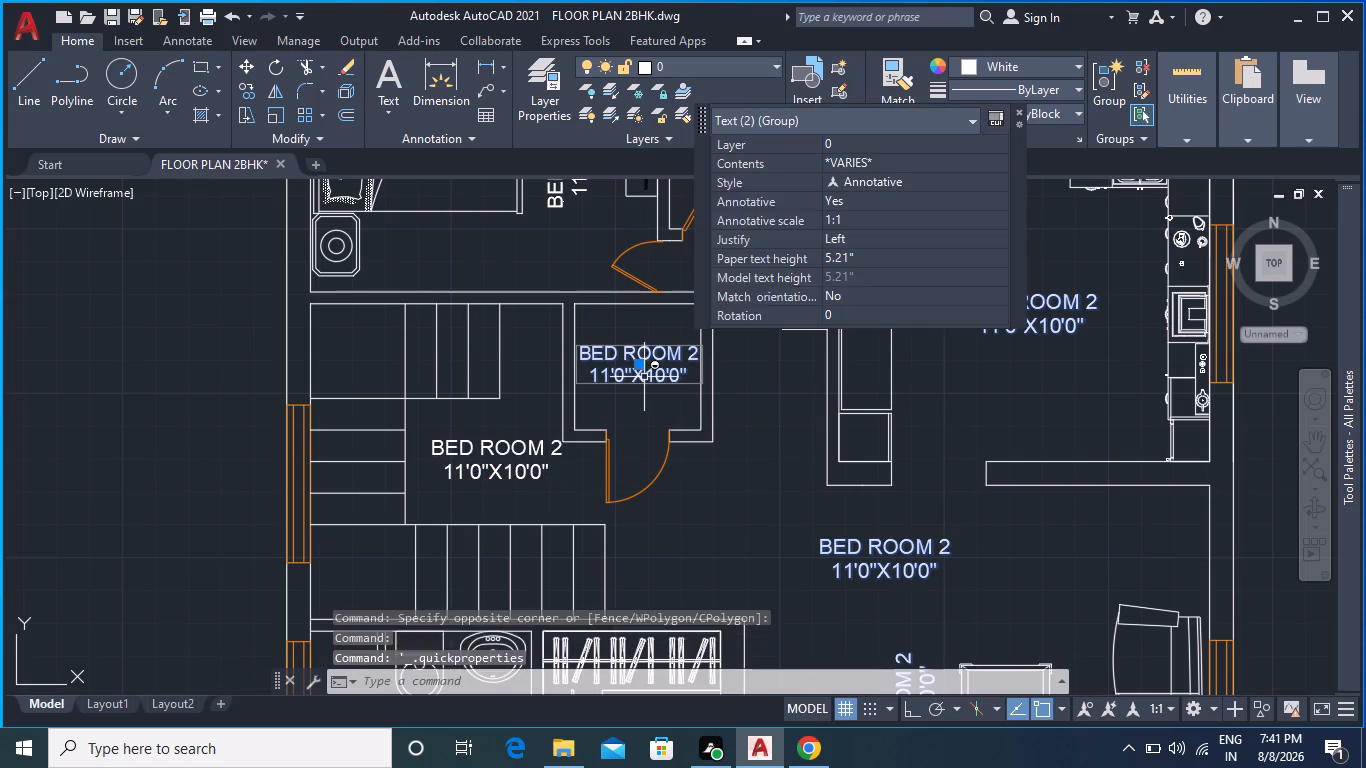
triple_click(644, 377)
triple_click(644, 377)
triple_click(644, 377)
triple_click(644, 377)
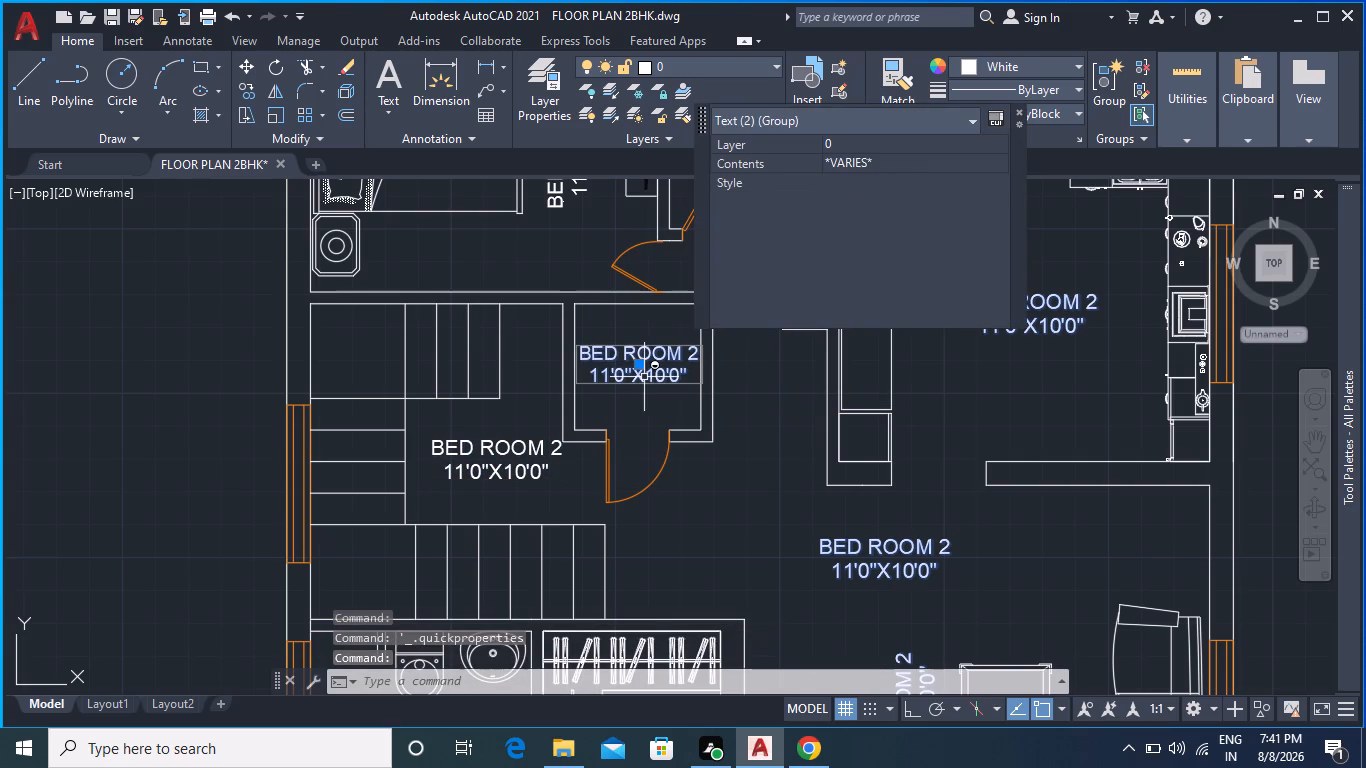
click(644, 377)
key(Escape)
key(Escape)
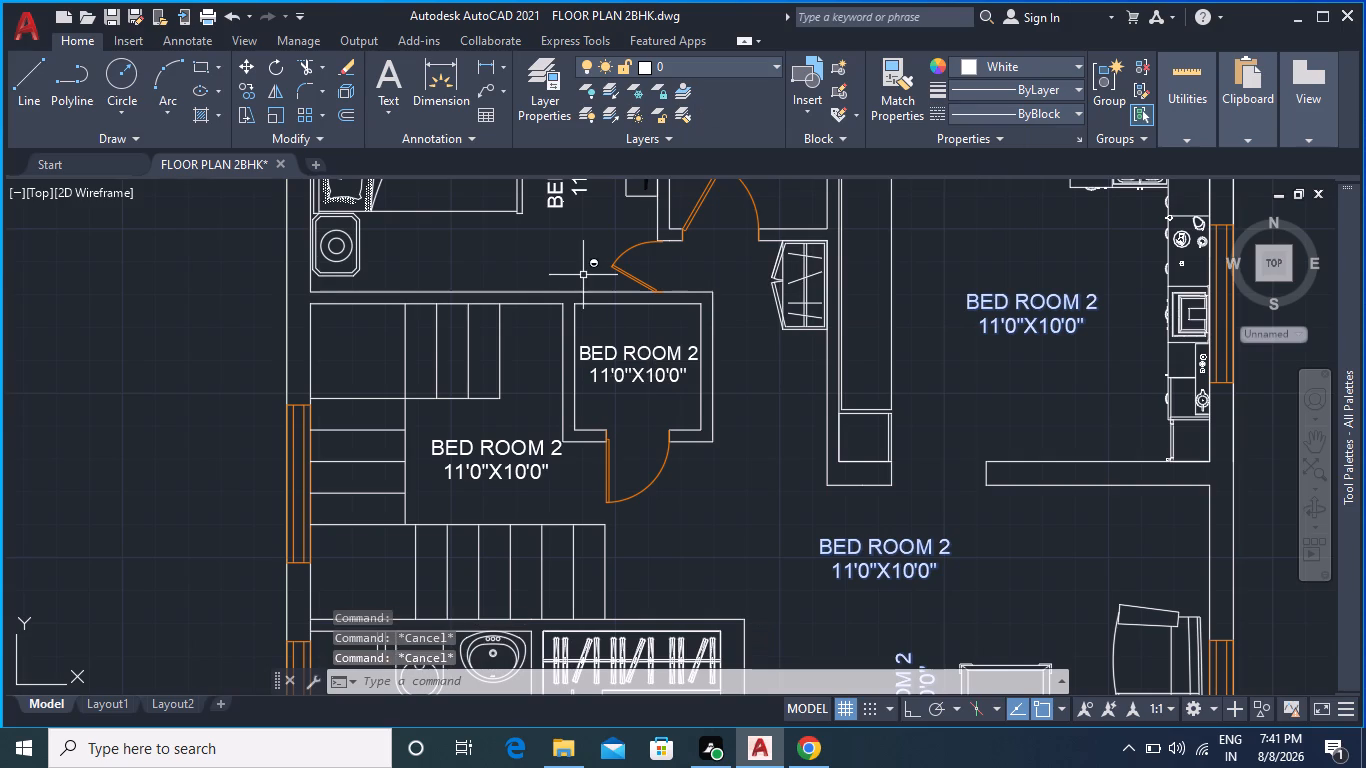
Ungroup the vertical BED ROOM 2 label beside the bed in the upper bedroom.
scroll(583, 274, down, 1)
middle_drag(583, 273, 612, 541)
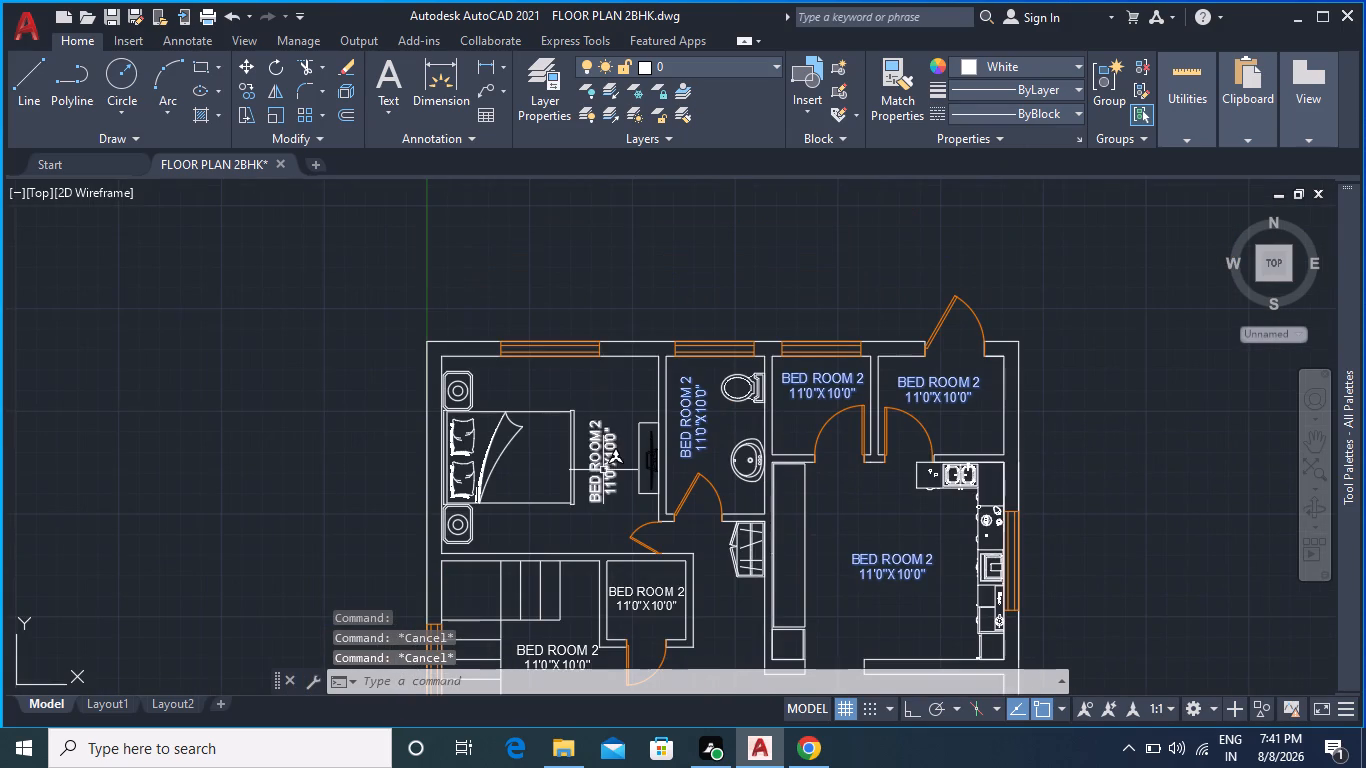
click(605, 470)
right_click(594, 449)
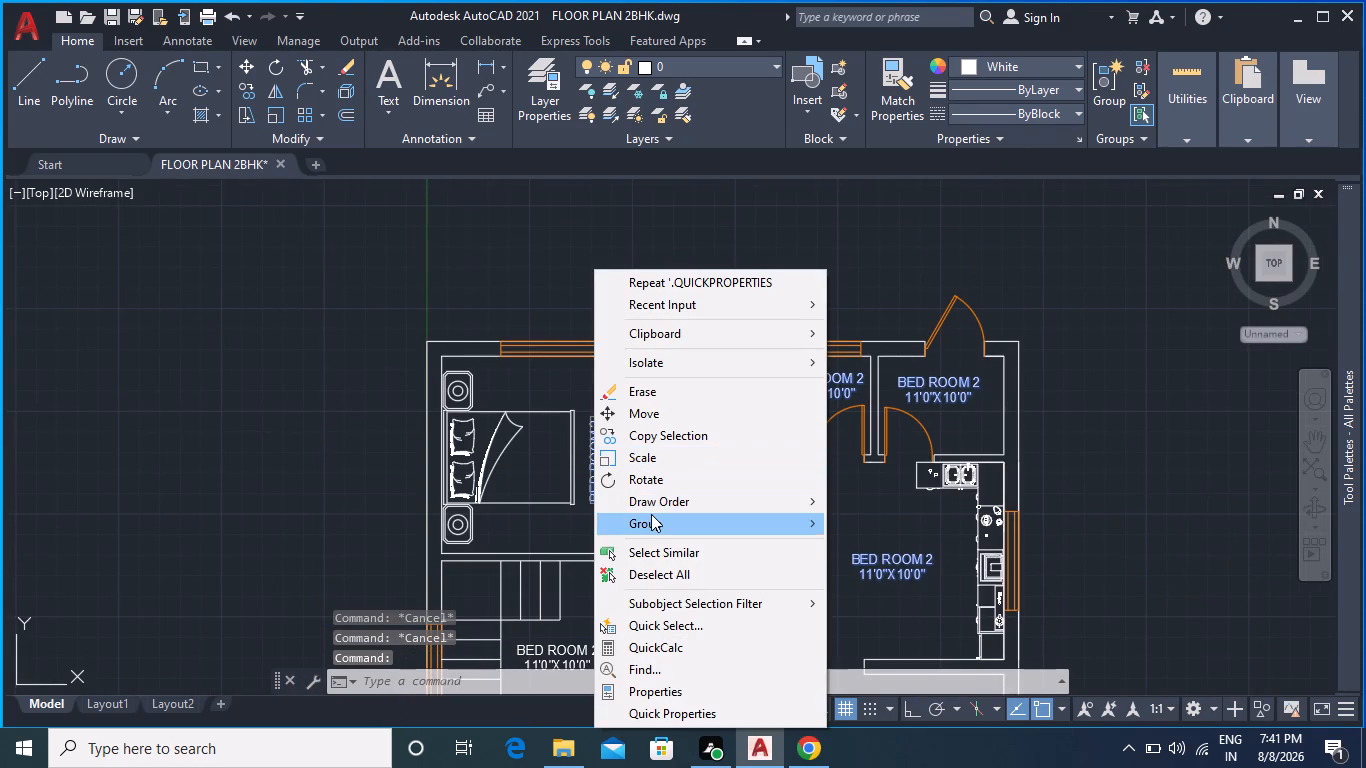
click(651, 514)
click(860, 544)
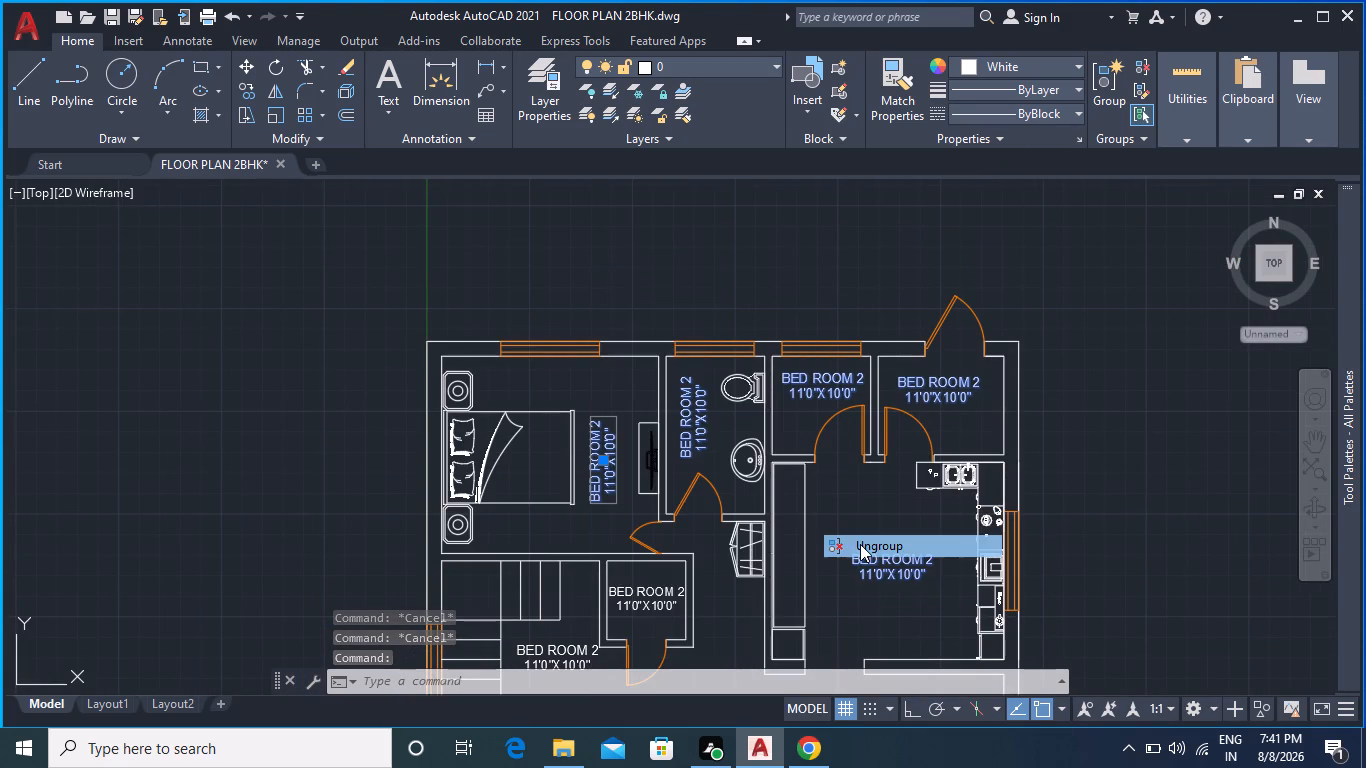
key(Escape)
key(Escape)
key(Escape)
key(Escape)
key(Escape)
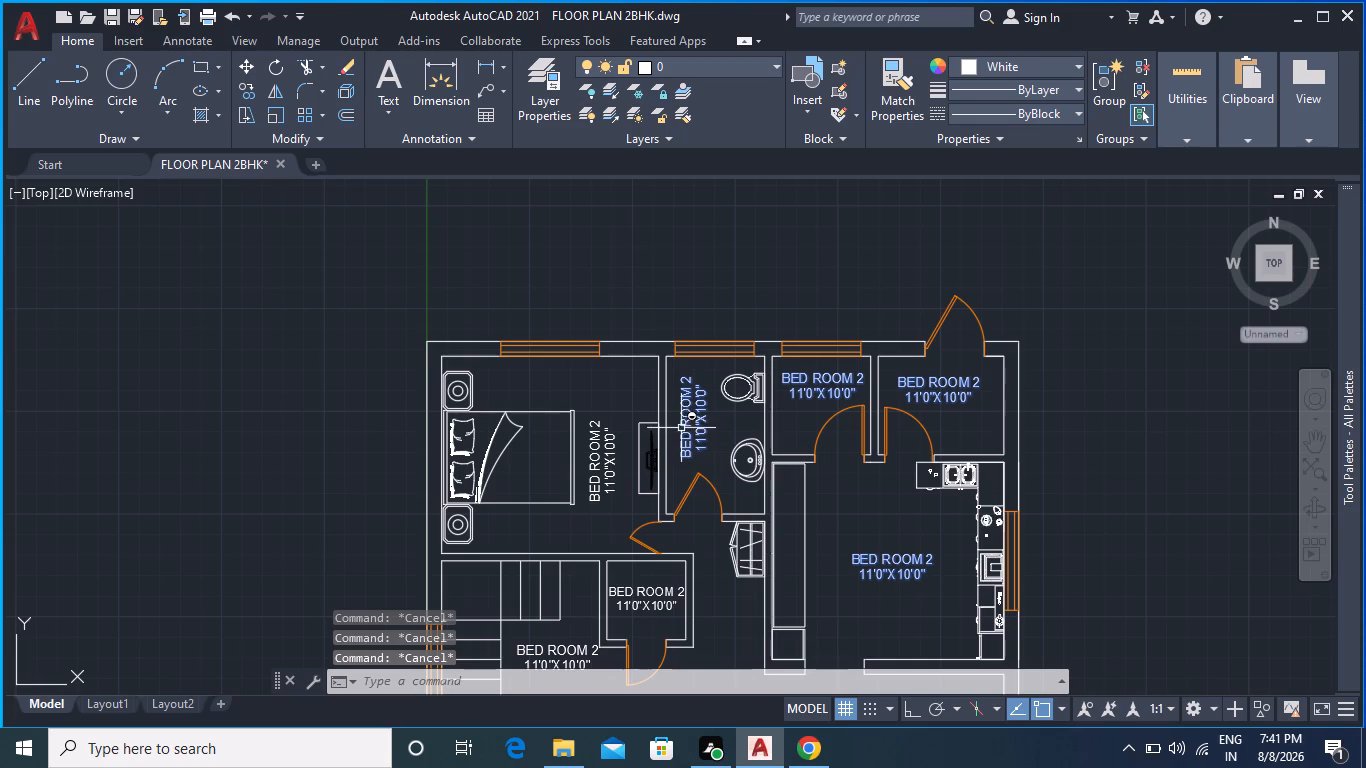
Ungroup the vertical BED ROOM 2 label in the upper bathroom.
click(681, 428)
double_click(690, 434)
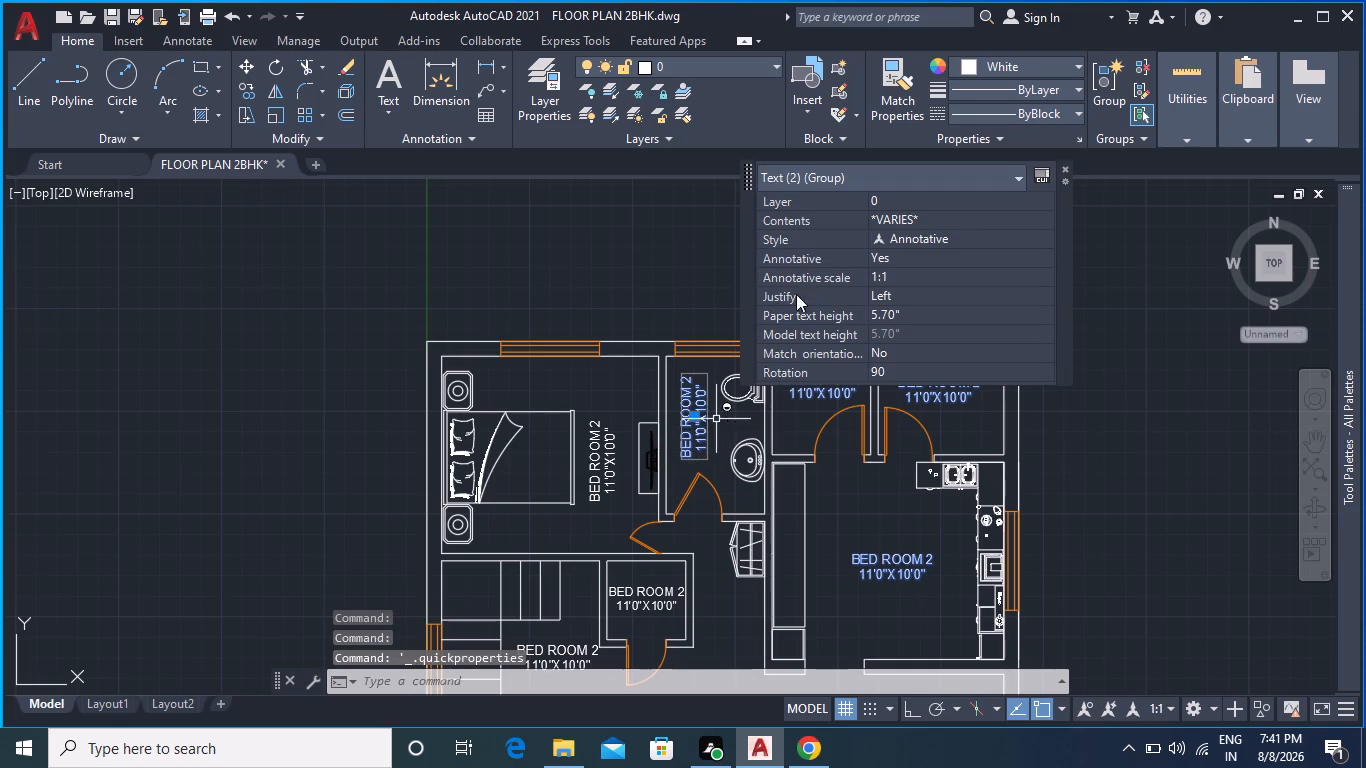
right_click(698, 429)
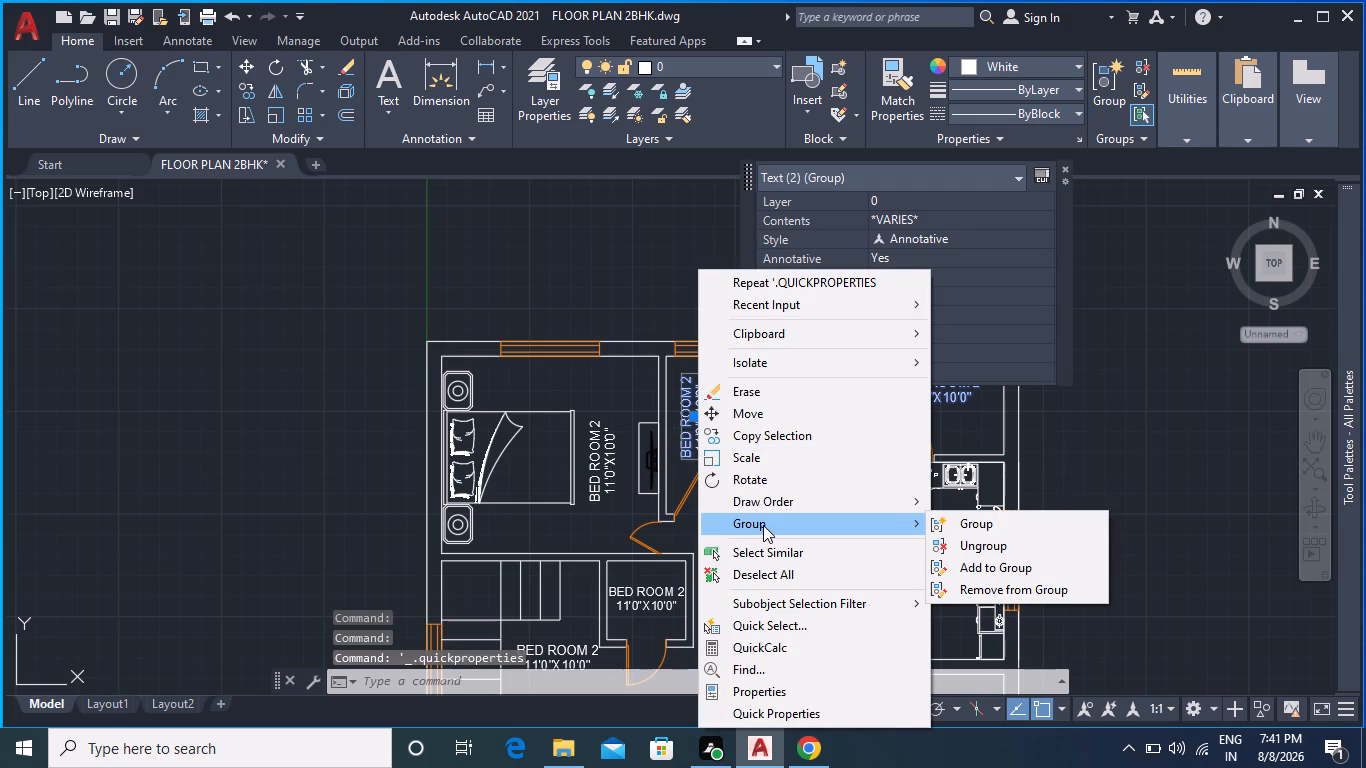
click(948, 542)
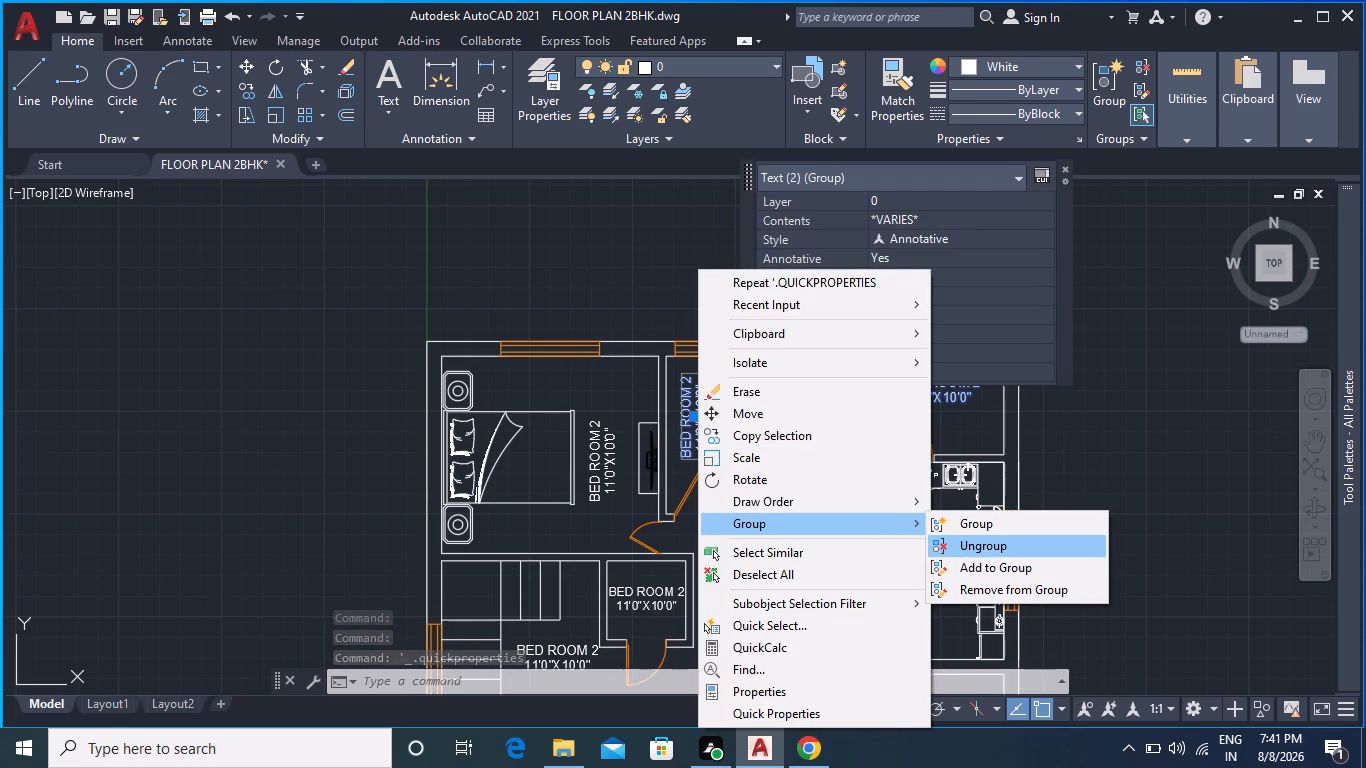
Ungroup the BED ROOM 2 labels in the two small rooms above the kitchen, one after the other.
right_click(819, 390)
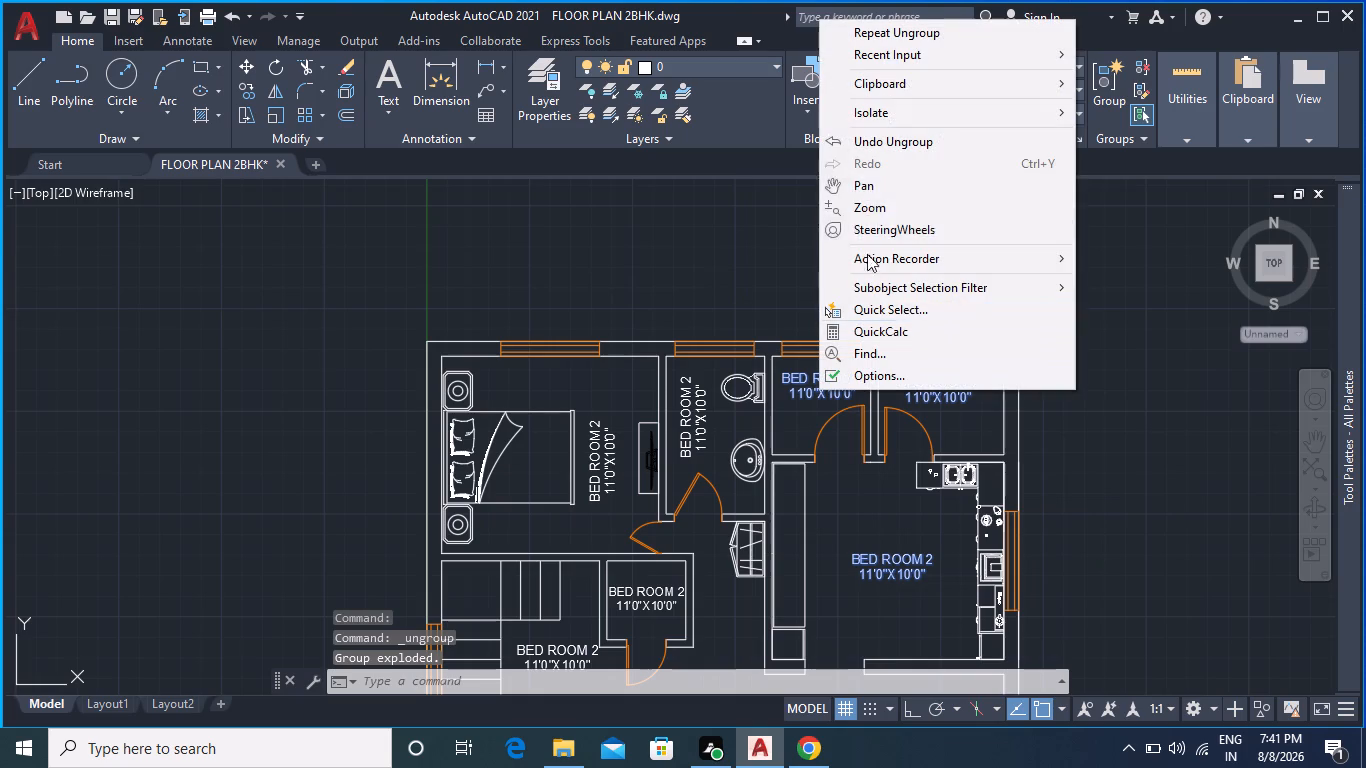
click(802, 385)
right_click(807, 388)
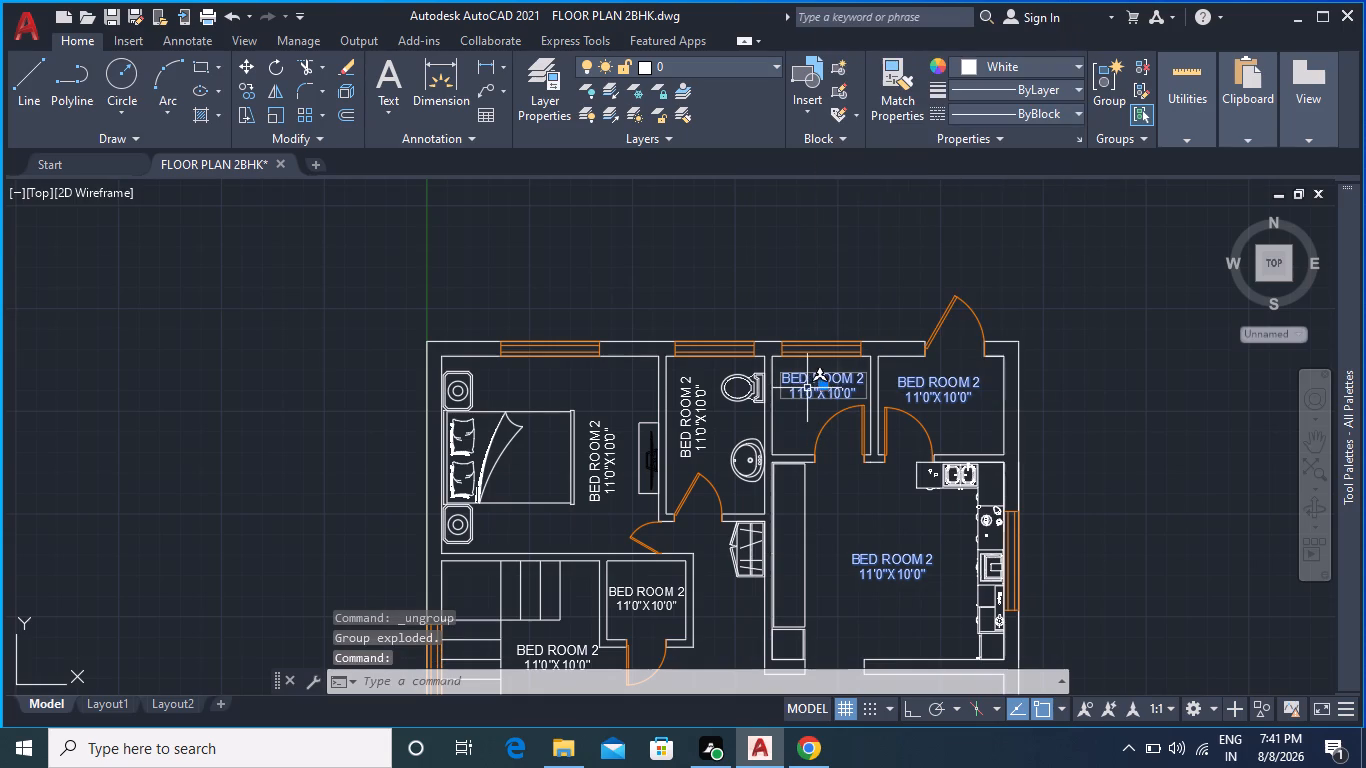
click(864, 532)
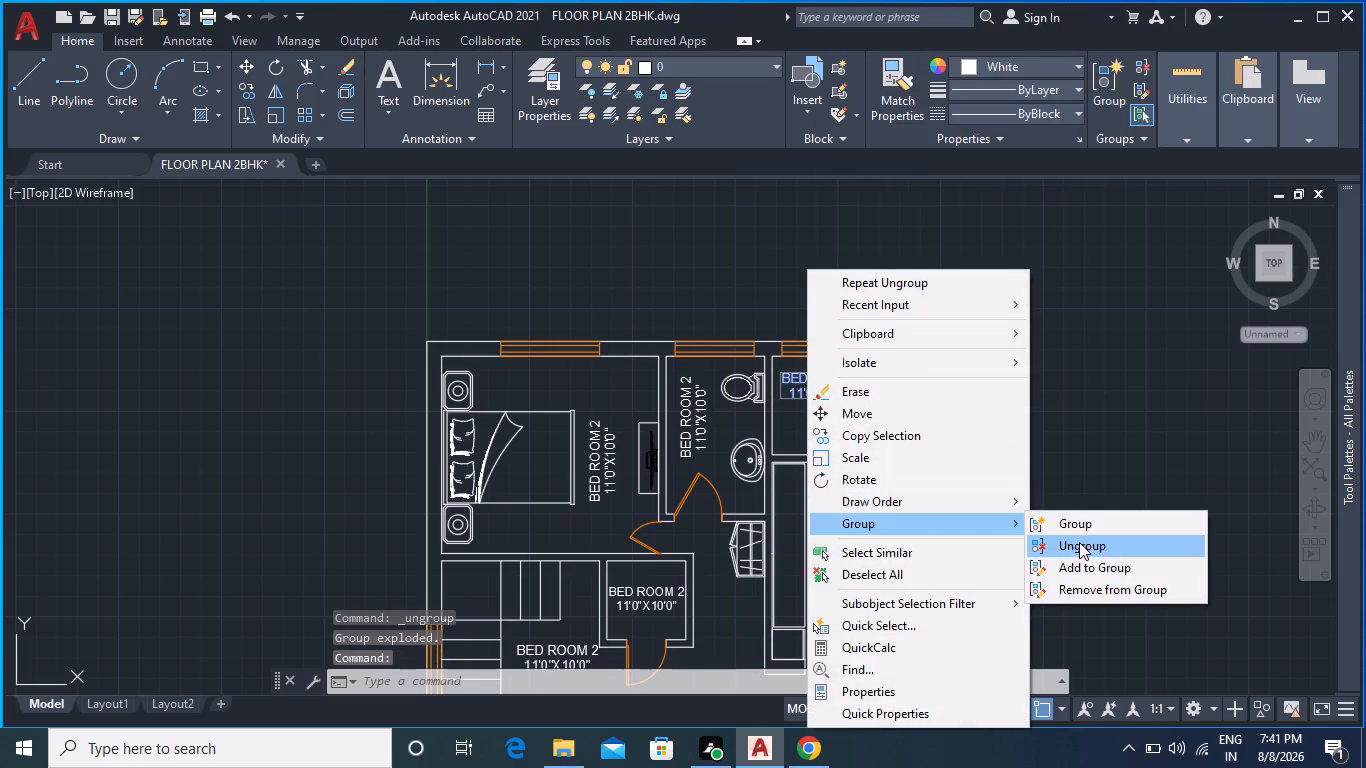
click(1081, 542)
click(929, 380)
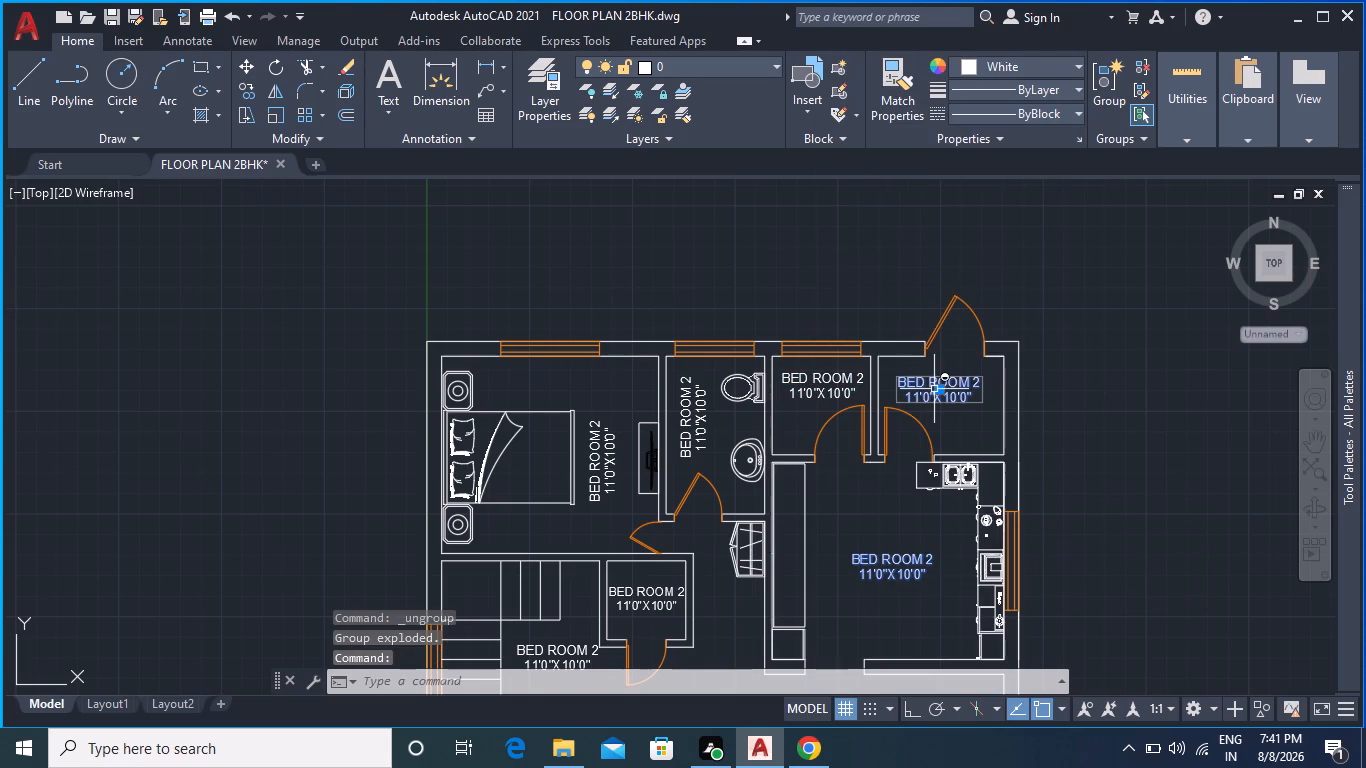
right_click(934, 389)
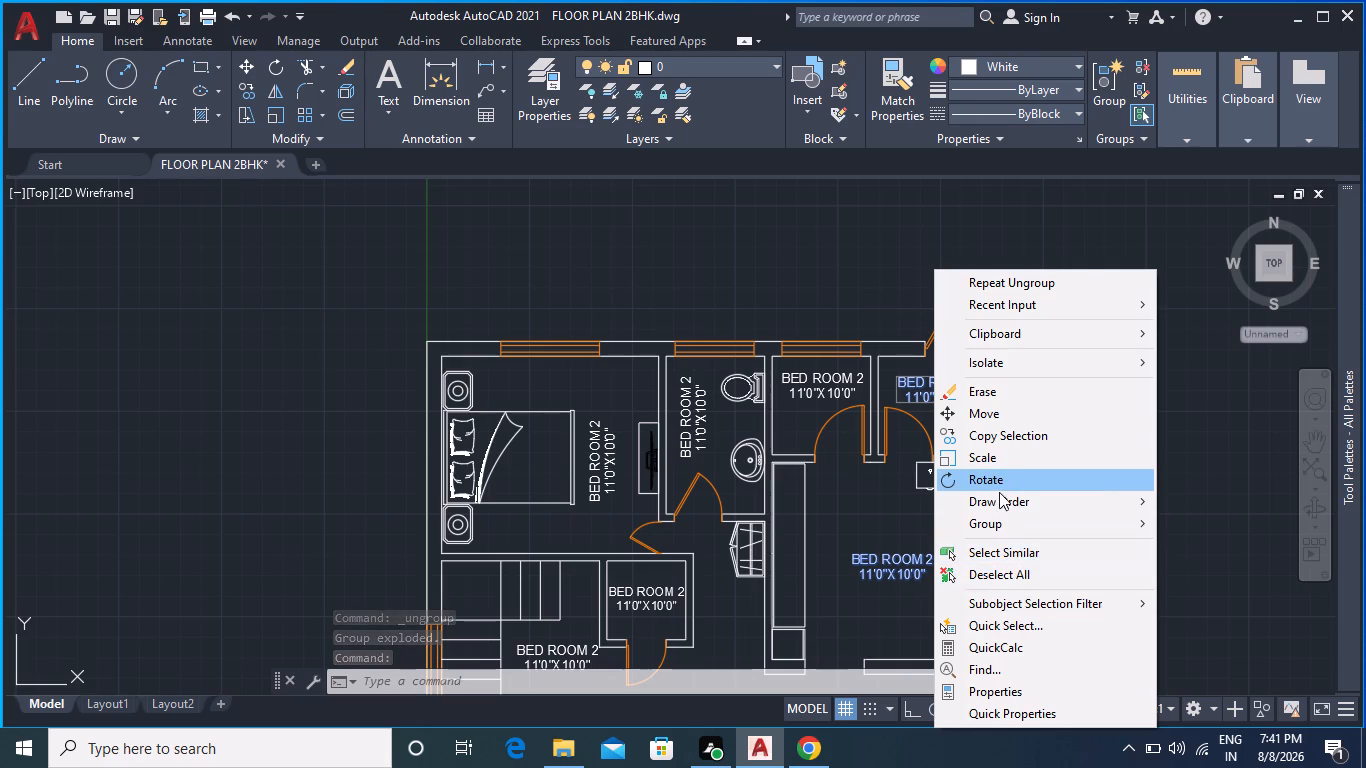
click(1000, 522)
click(1185, 539)
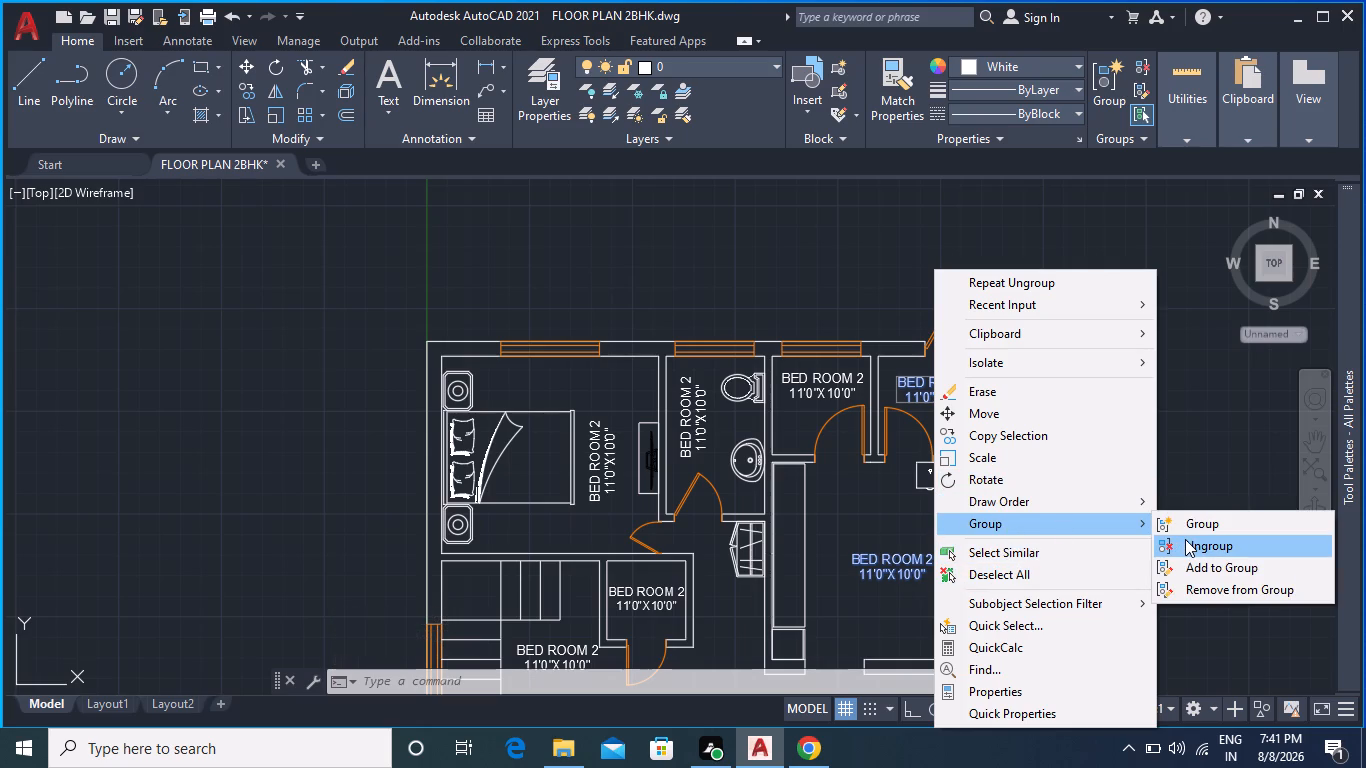
Ungroup the BED ROOM 2 label in the kitchen.
middle_drag(904, 509, 897, 461)
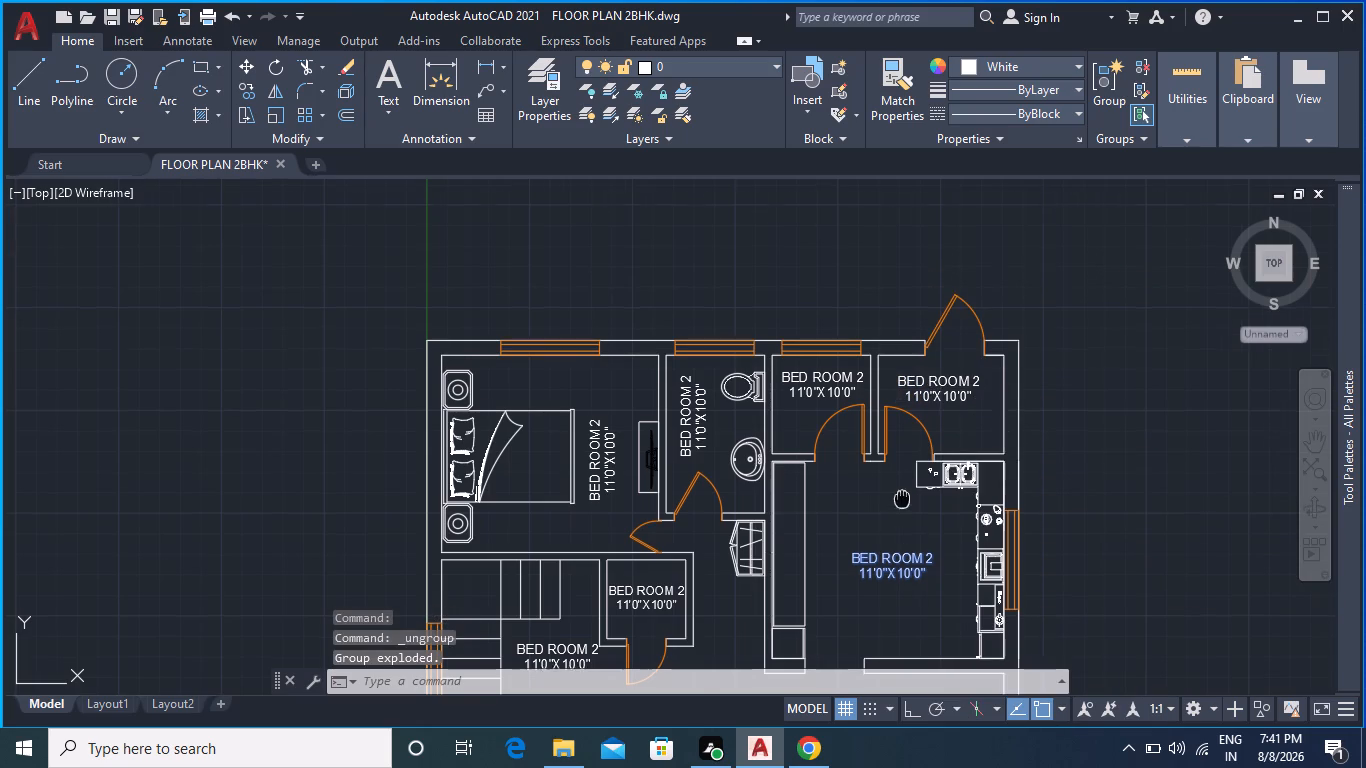
middle_drag(897, 461, 895, 385)
double_click(880, 448)
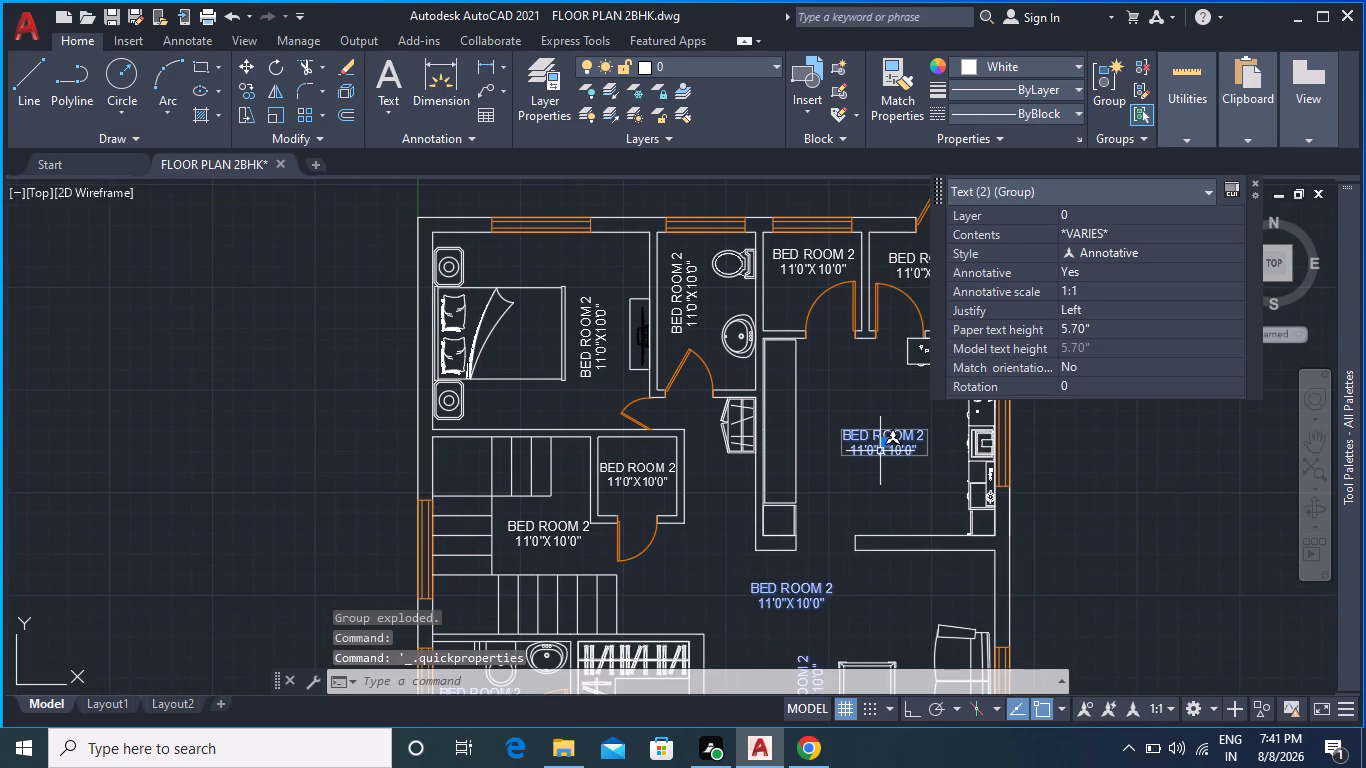
click(874, 452)
right_click(874, 449)
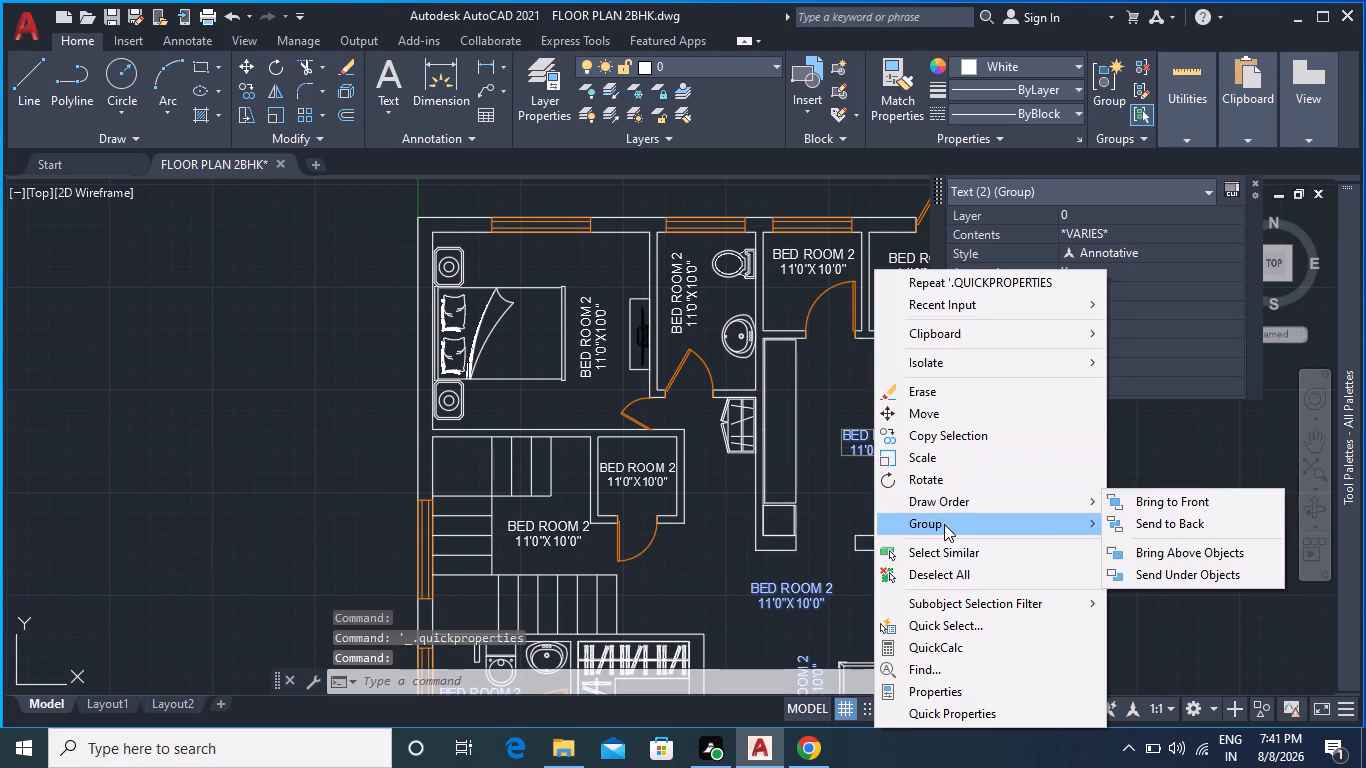
click(944, 524)
click(1148, 542)
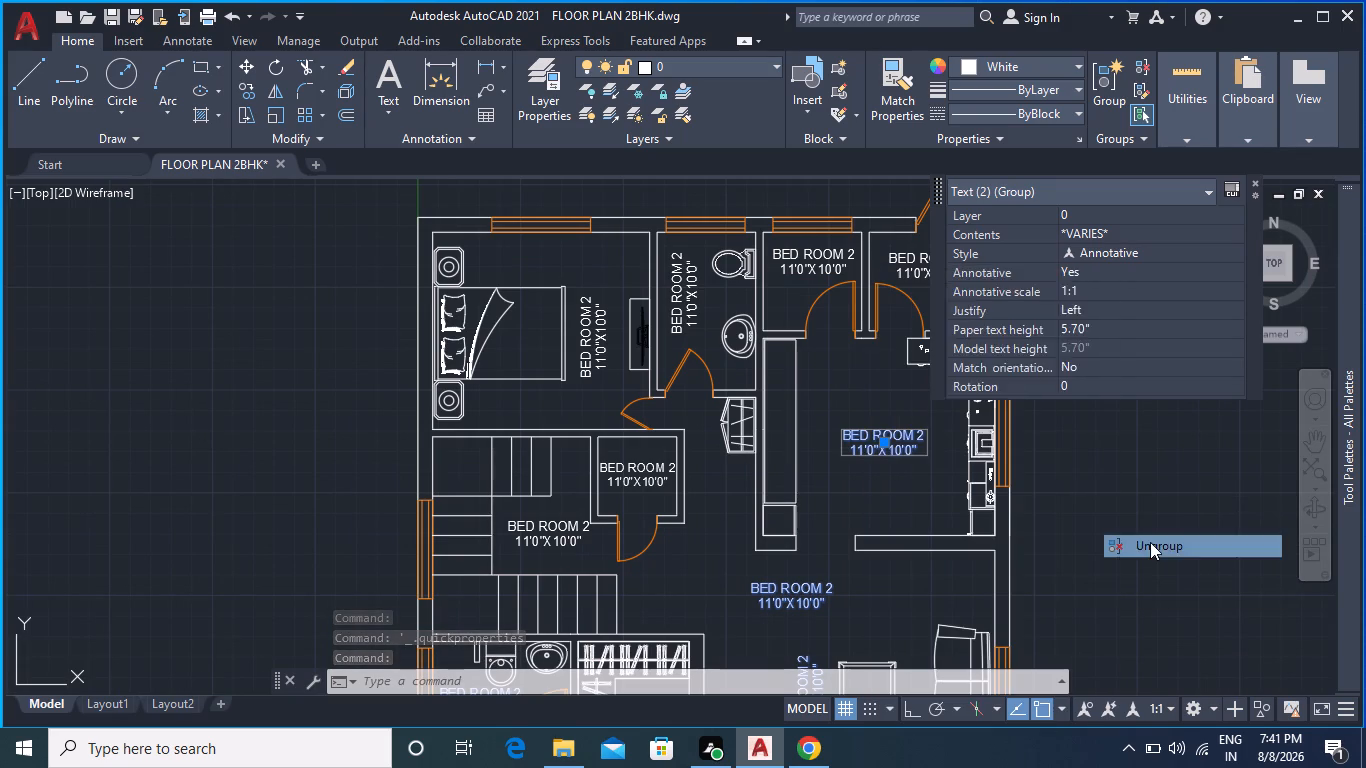
Ungroup the horizontal BED ROOM 2 label in the open area just below the kitchen.
middle_drag(857, 486, 900, 376)
click(847, 481)
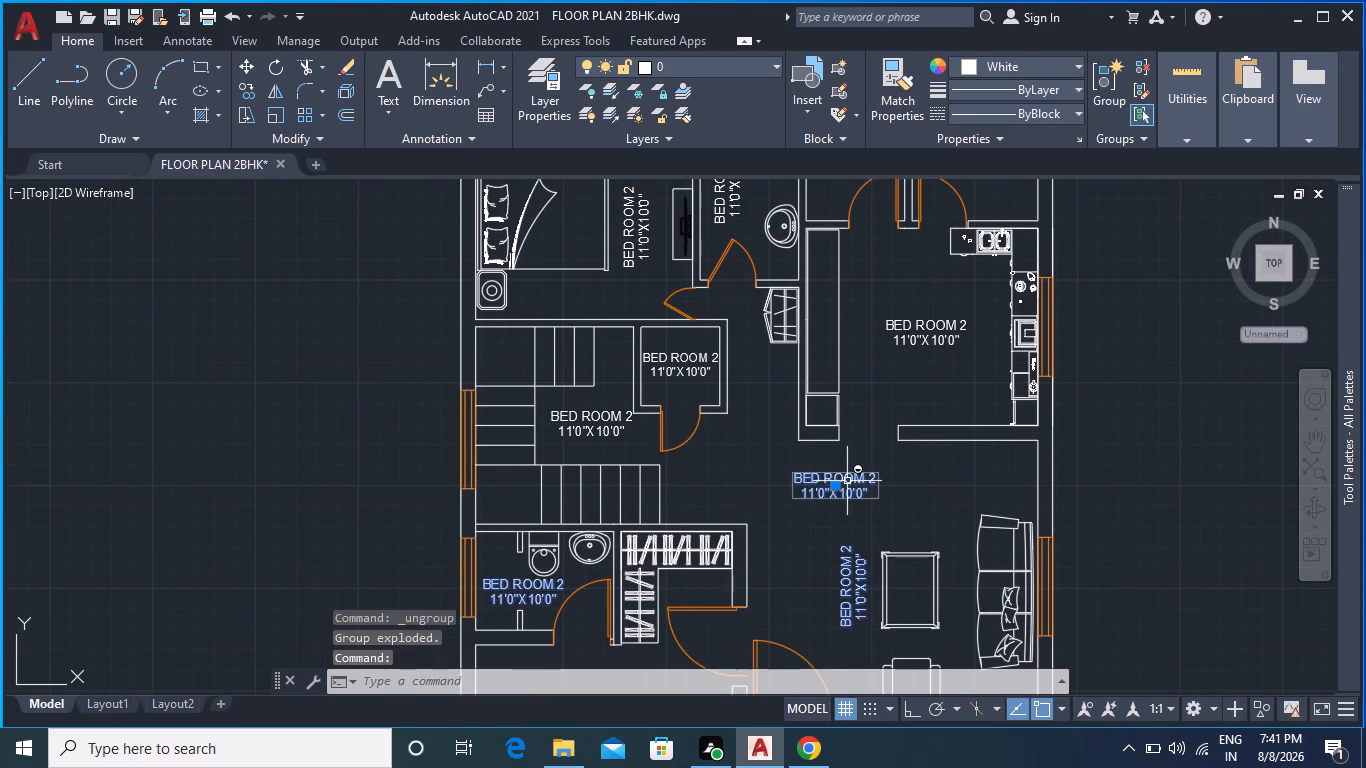
right_click(822, 498)
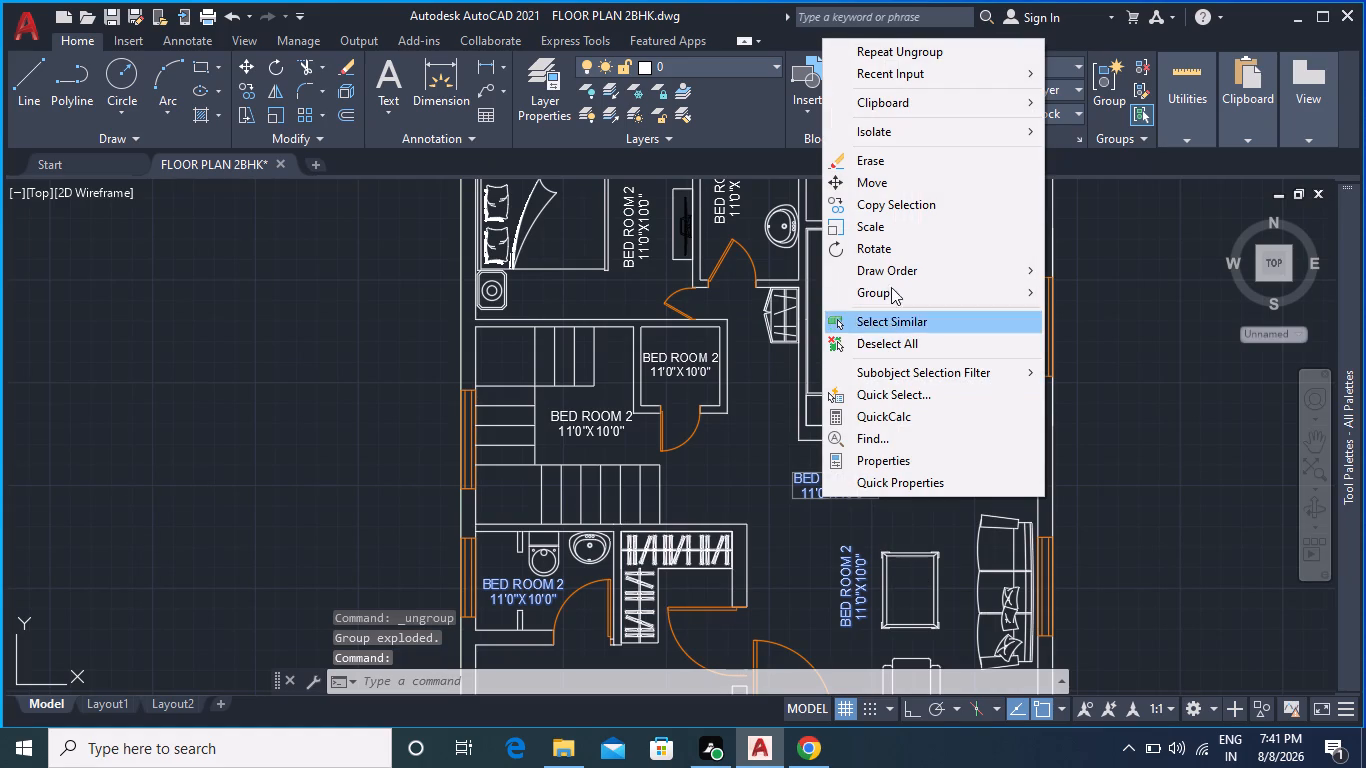
click(887, 295)
click(1069, 316)
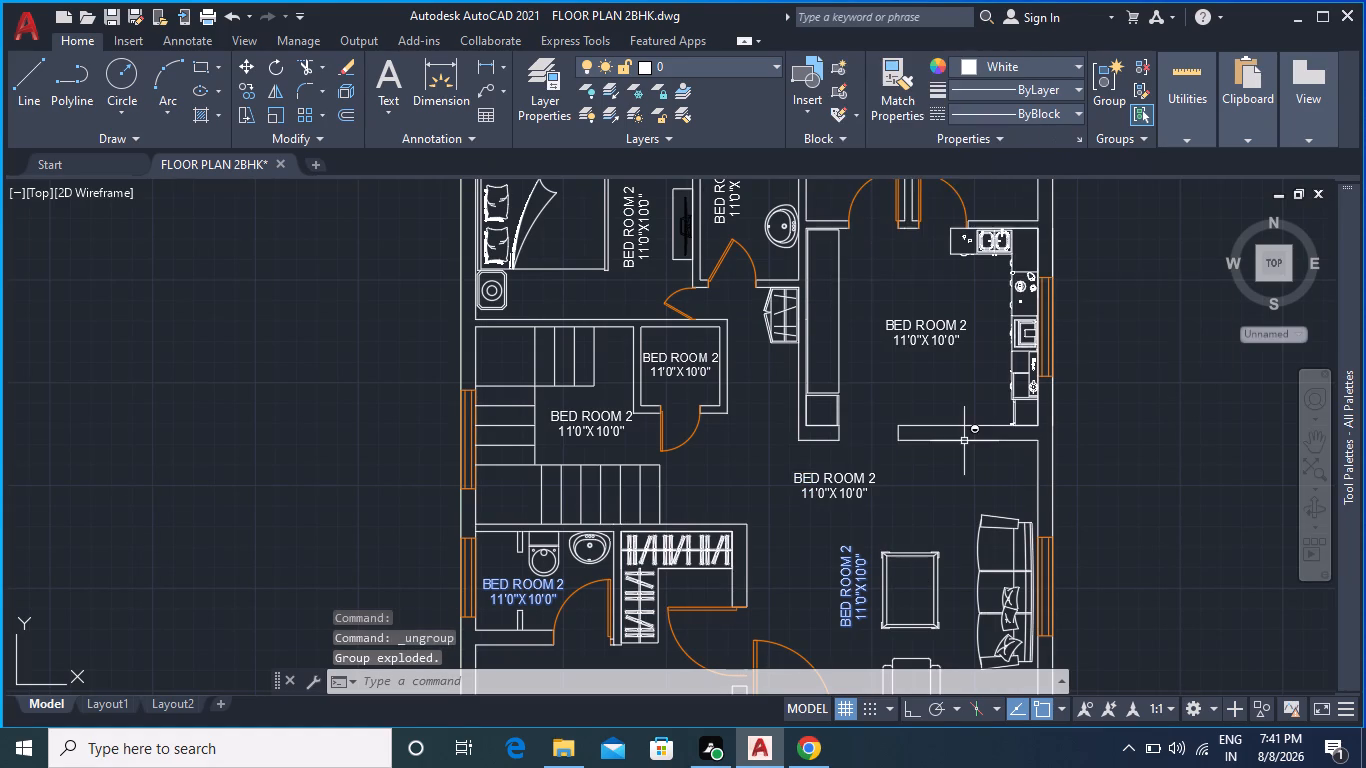
Ungroup the vertical BED ROOM 2 label beside the coffee table in the living area.
middle_drag(903, 488, 914, 341)
click(876, 431)
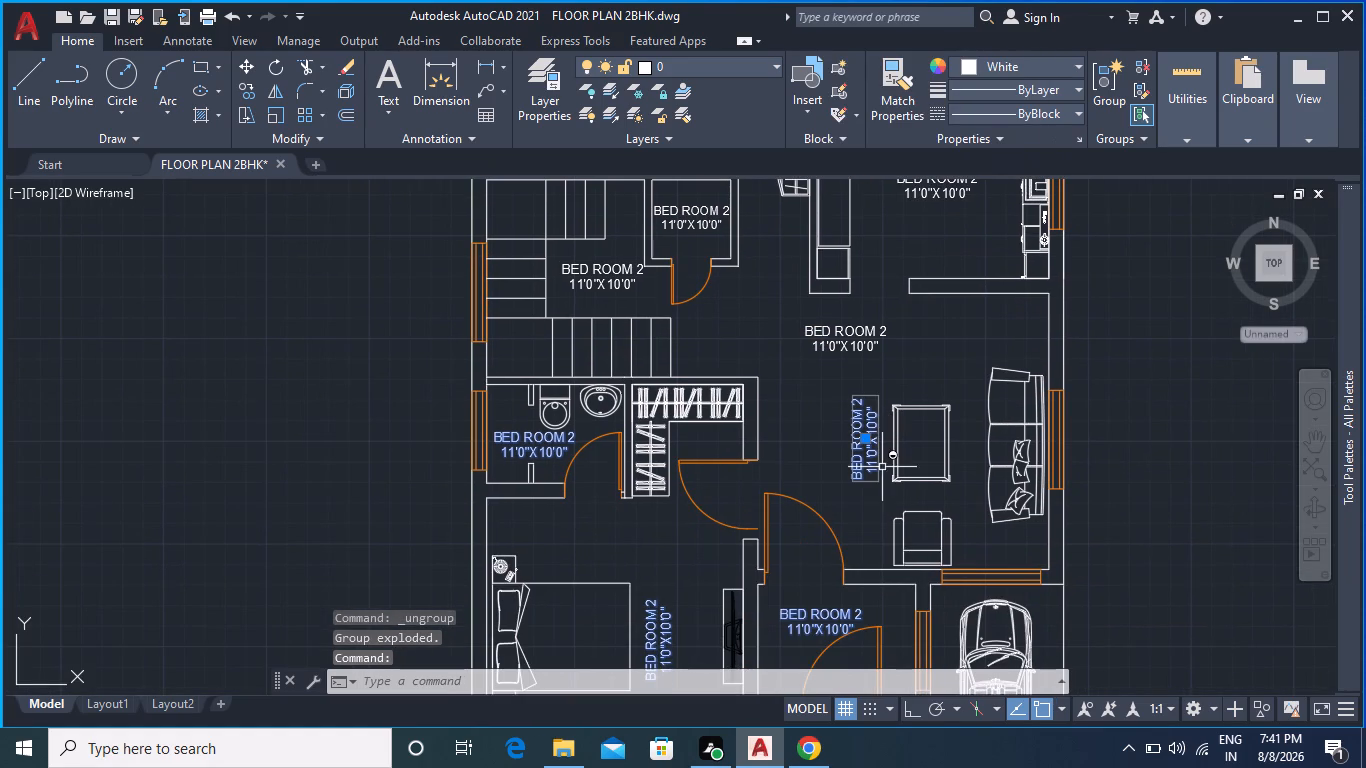
right_click(868, 444)
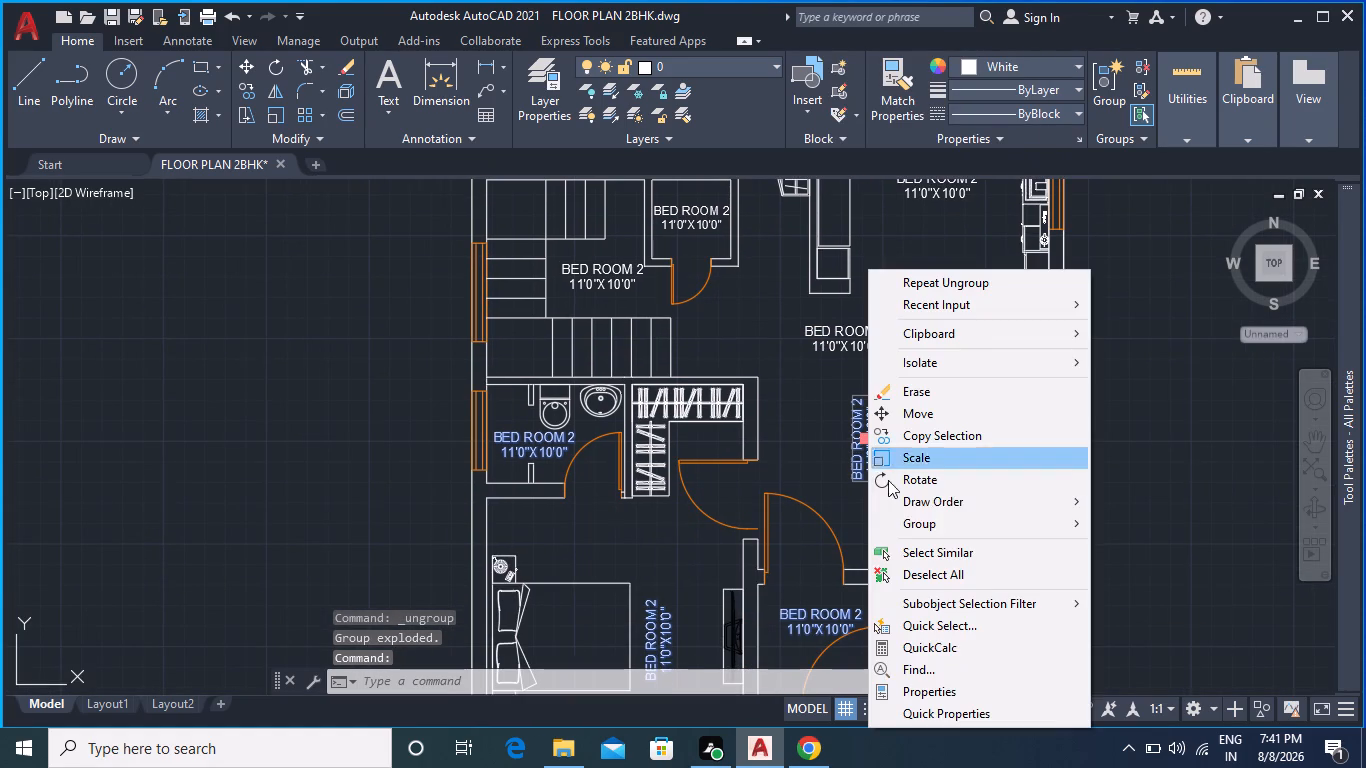
click(925, 517)
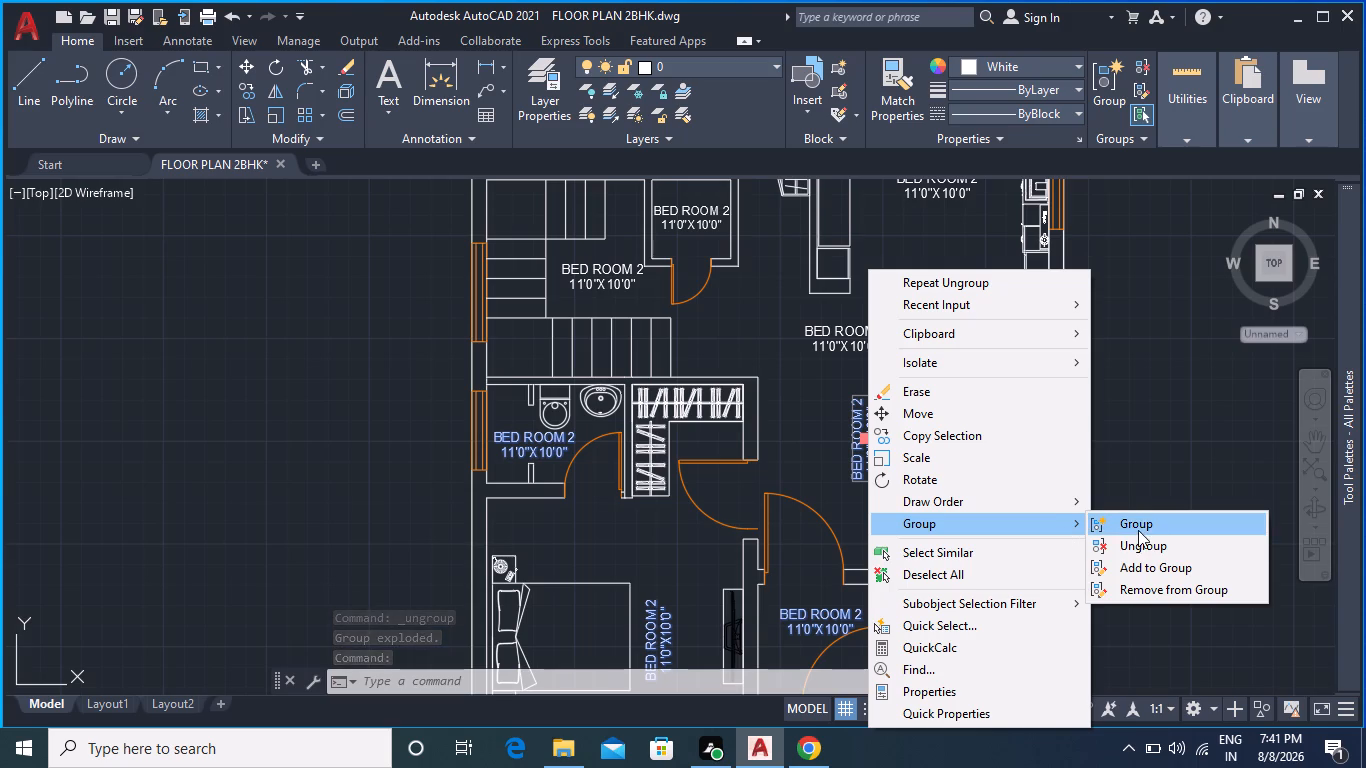
click(1135, 539)
Ungroup the BED ROOM 2 label in the lower bathroom and the vertical one beside the bed in the lower bedroom.
middle_drag(872, 511, 965, 441)
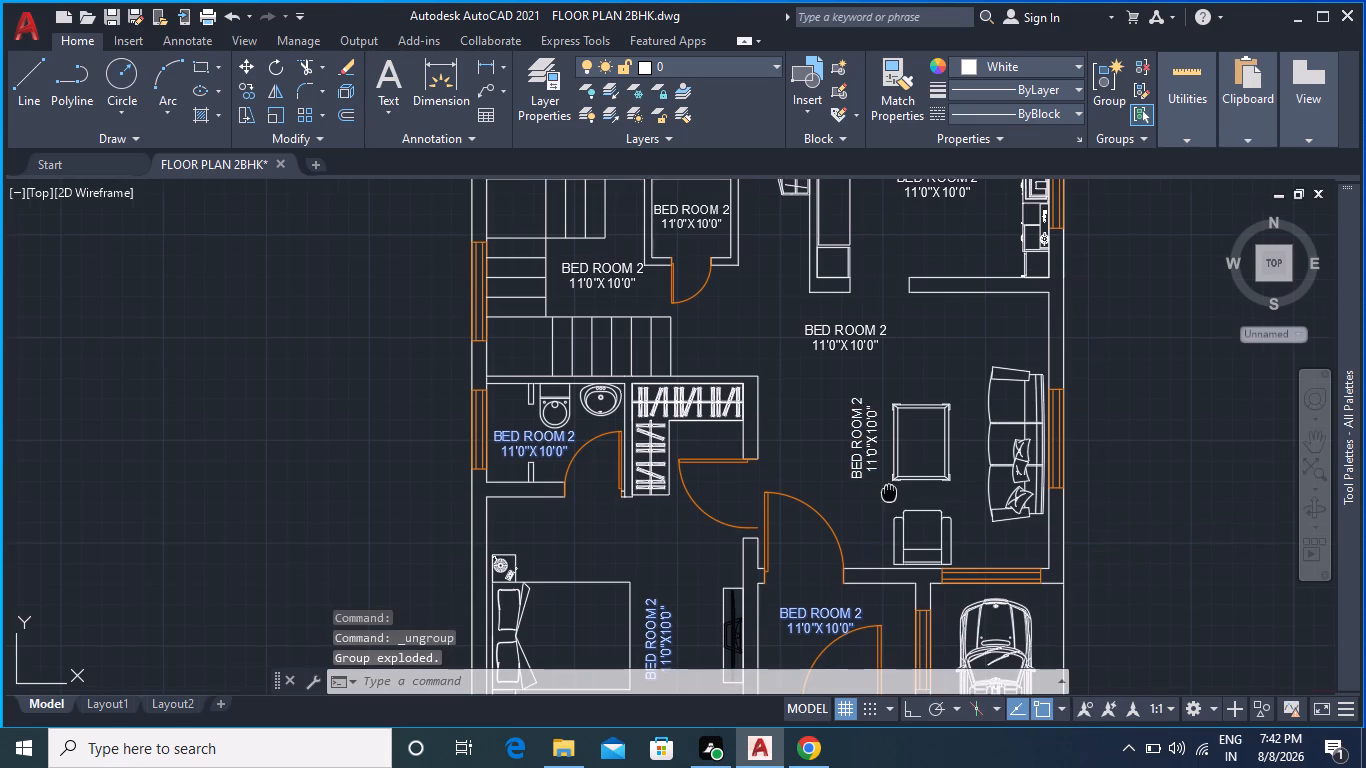
click(626, 373)
right_click(629, 375)
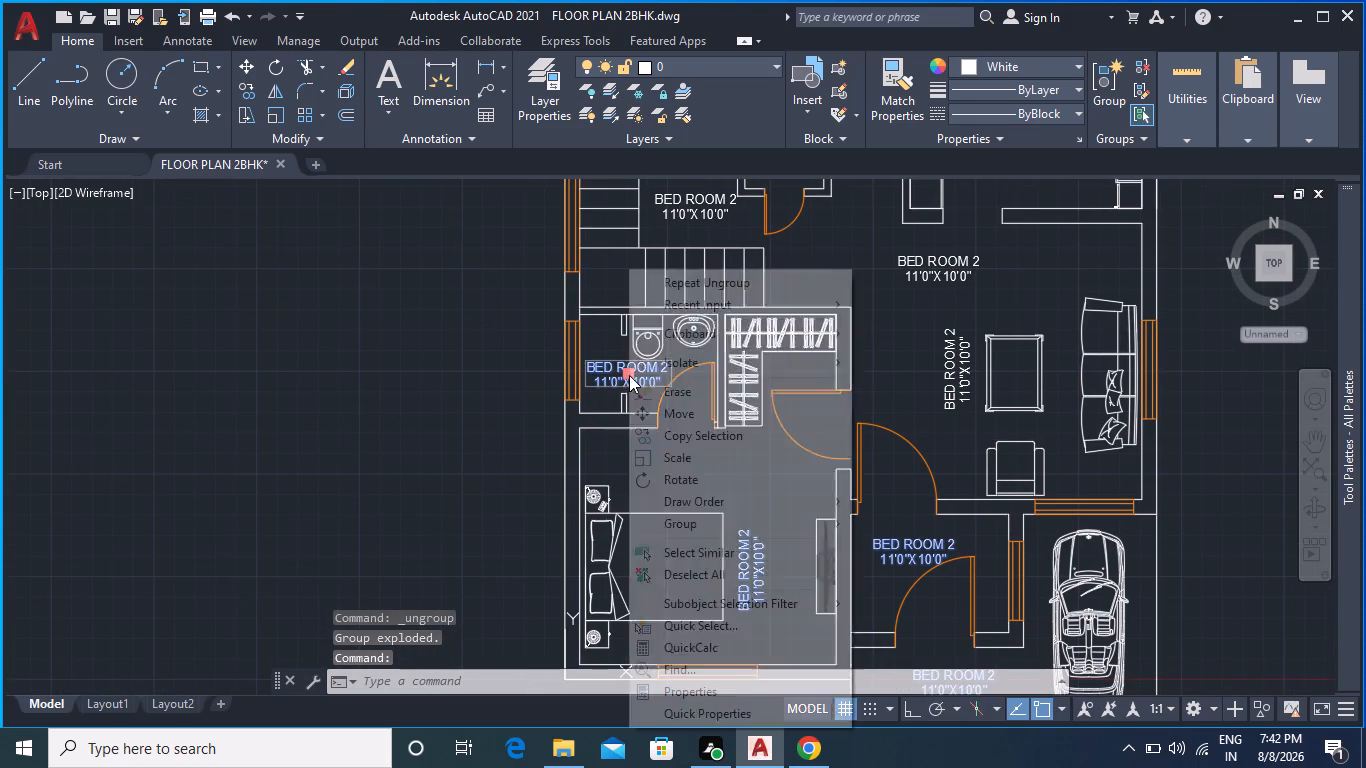
click(707, 518)
click(891, 542)
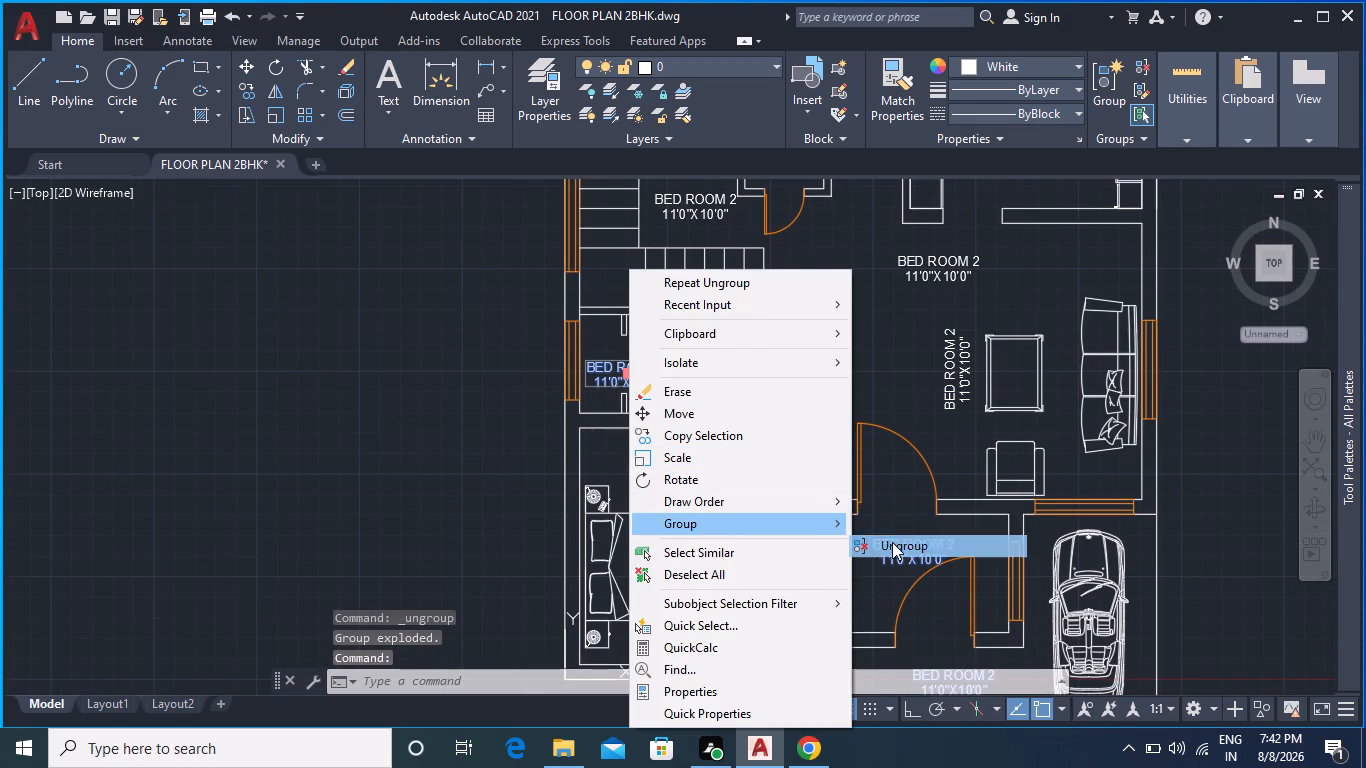
click(754, 572)
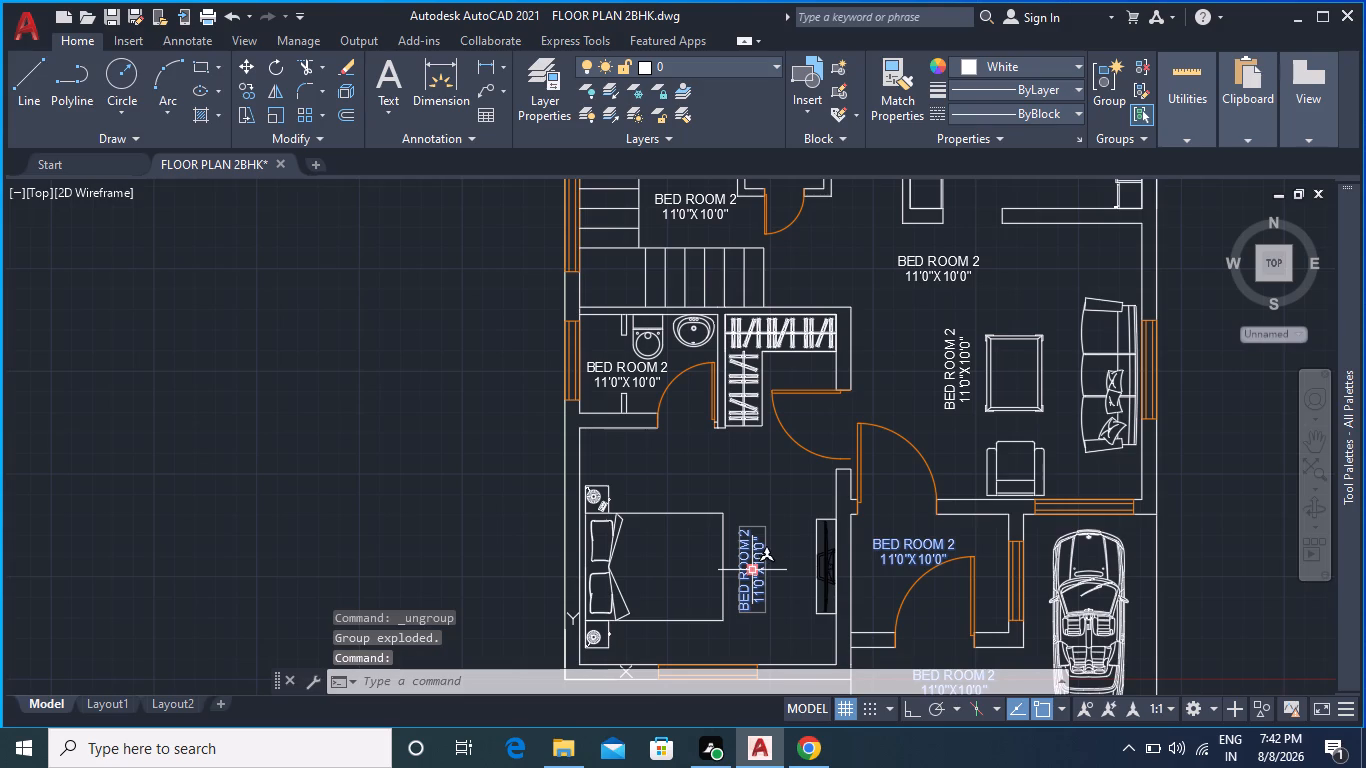
right_click(754, 567)
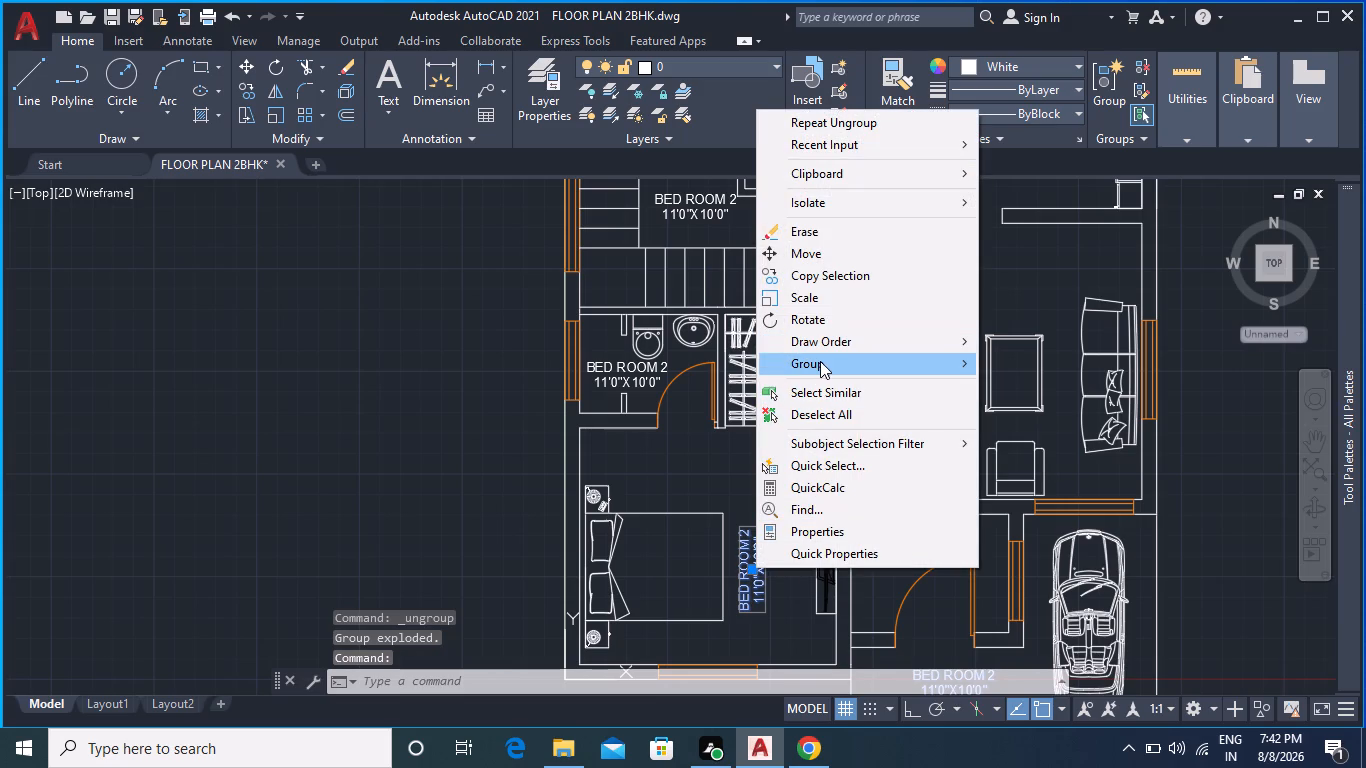
click(820, 362)
click(1026, 378)
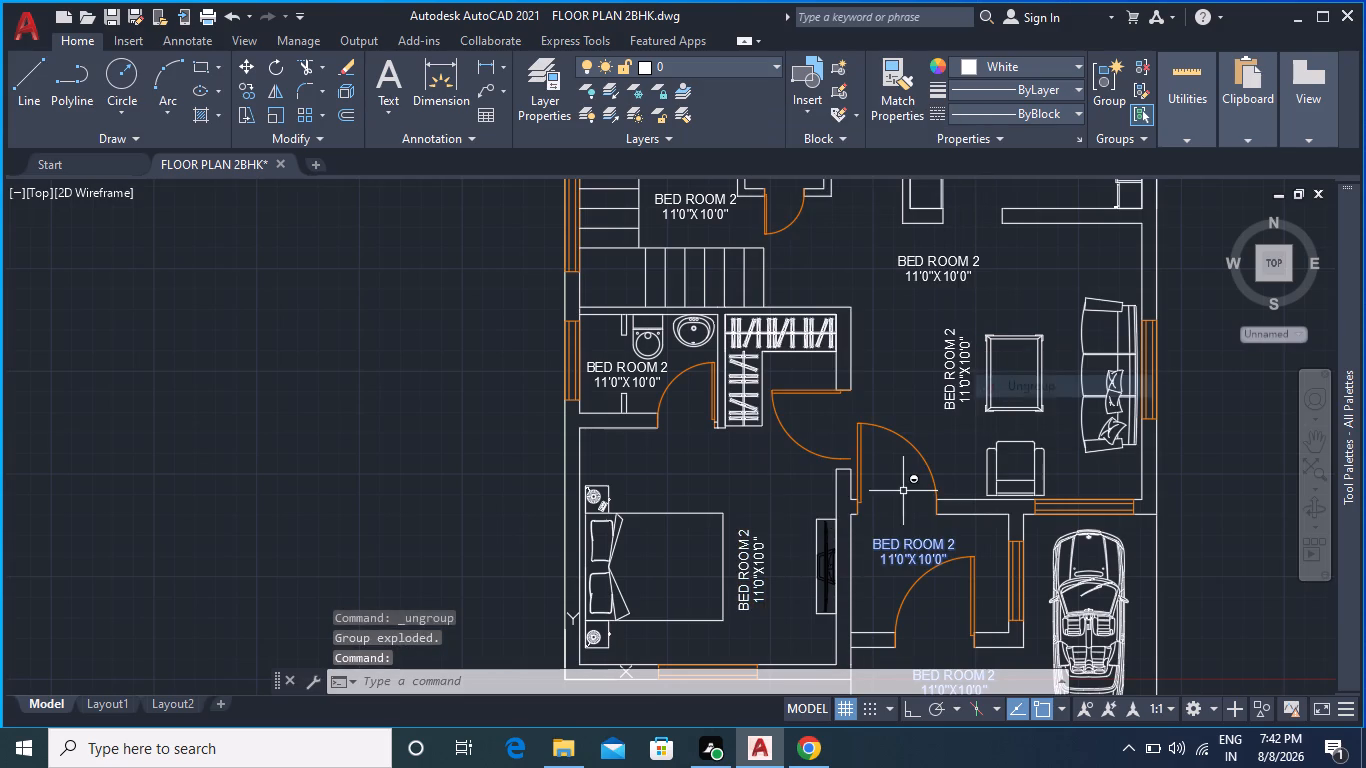
Ungroup the BED ROOM 2 labels in the small entrance room and in the porch beside the car, one after the other.
middle_drag(831, 541, 766, 394)
click(849, 408)
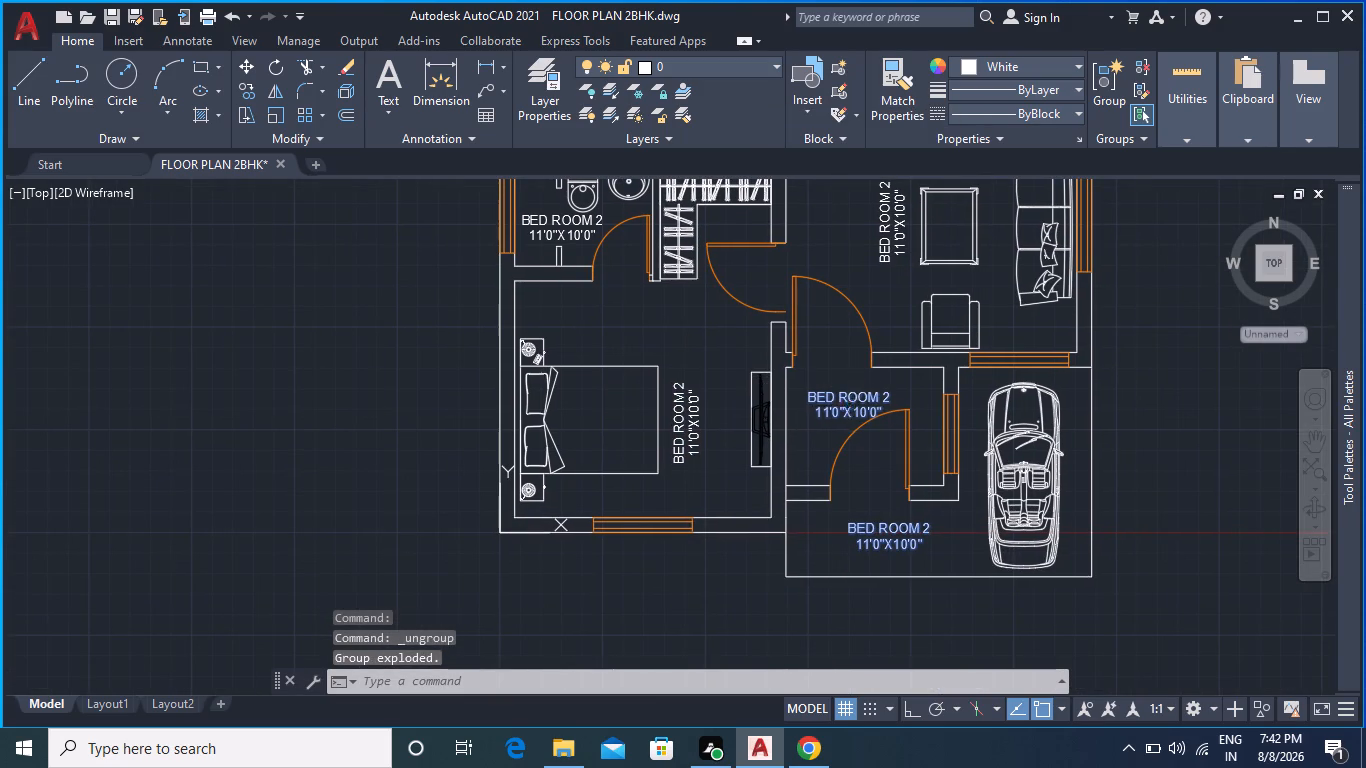
right_click(849, 405)
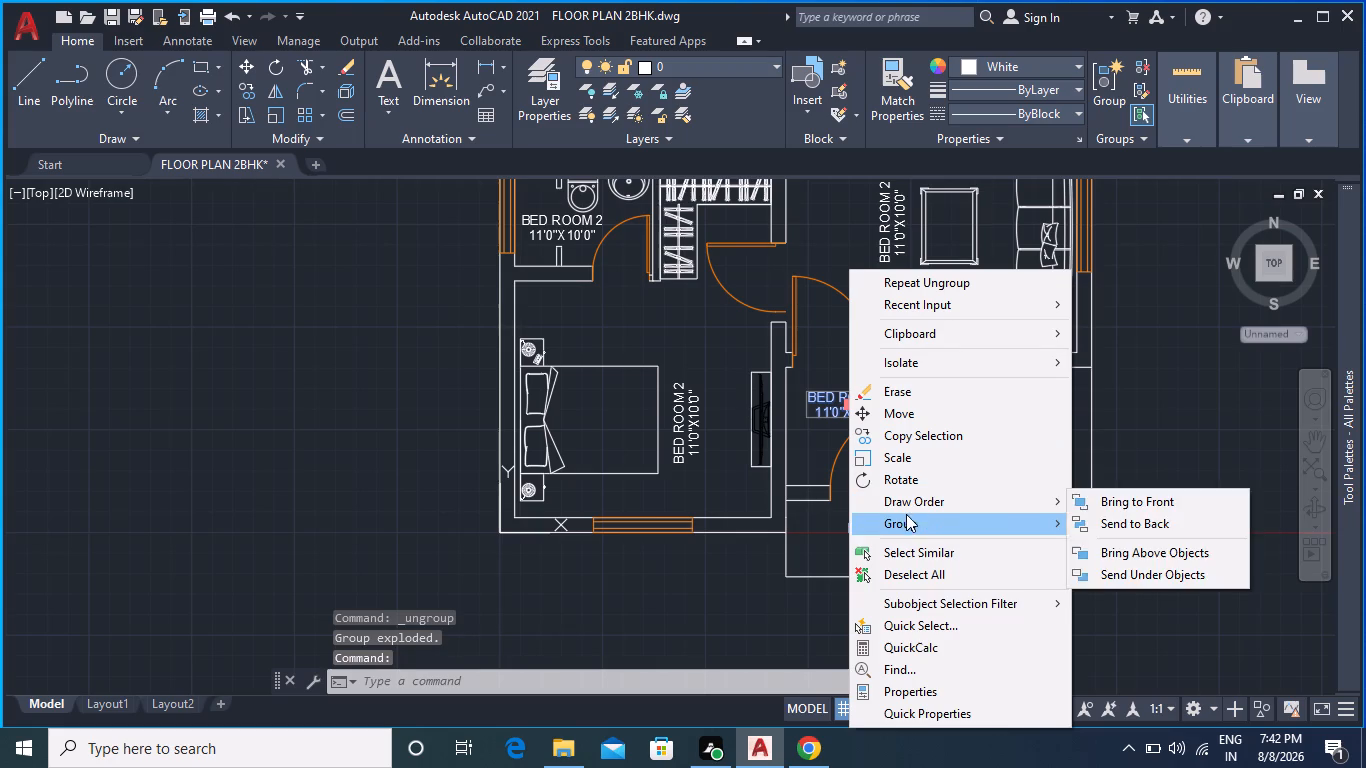
click(907, 516)
click(1111, 540)
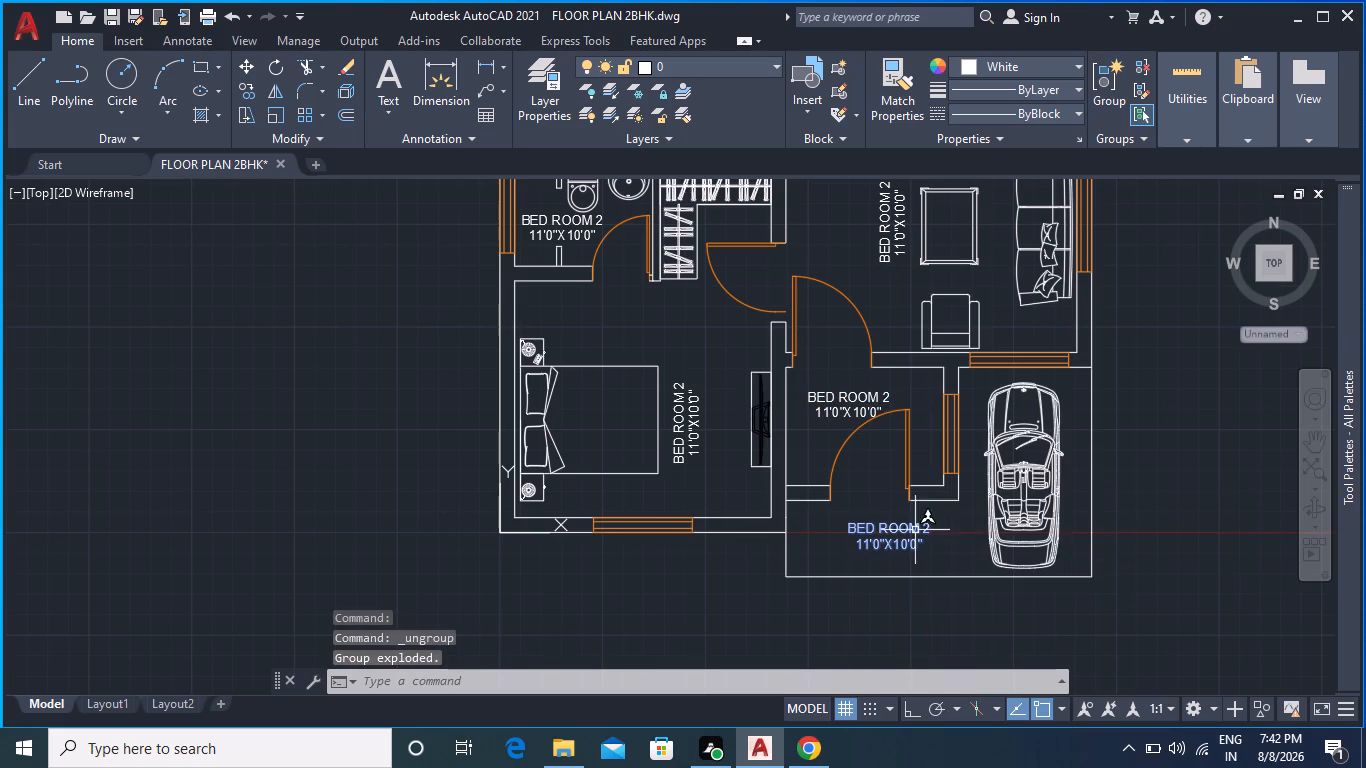
click(909, 534)
right_click(883, 527)
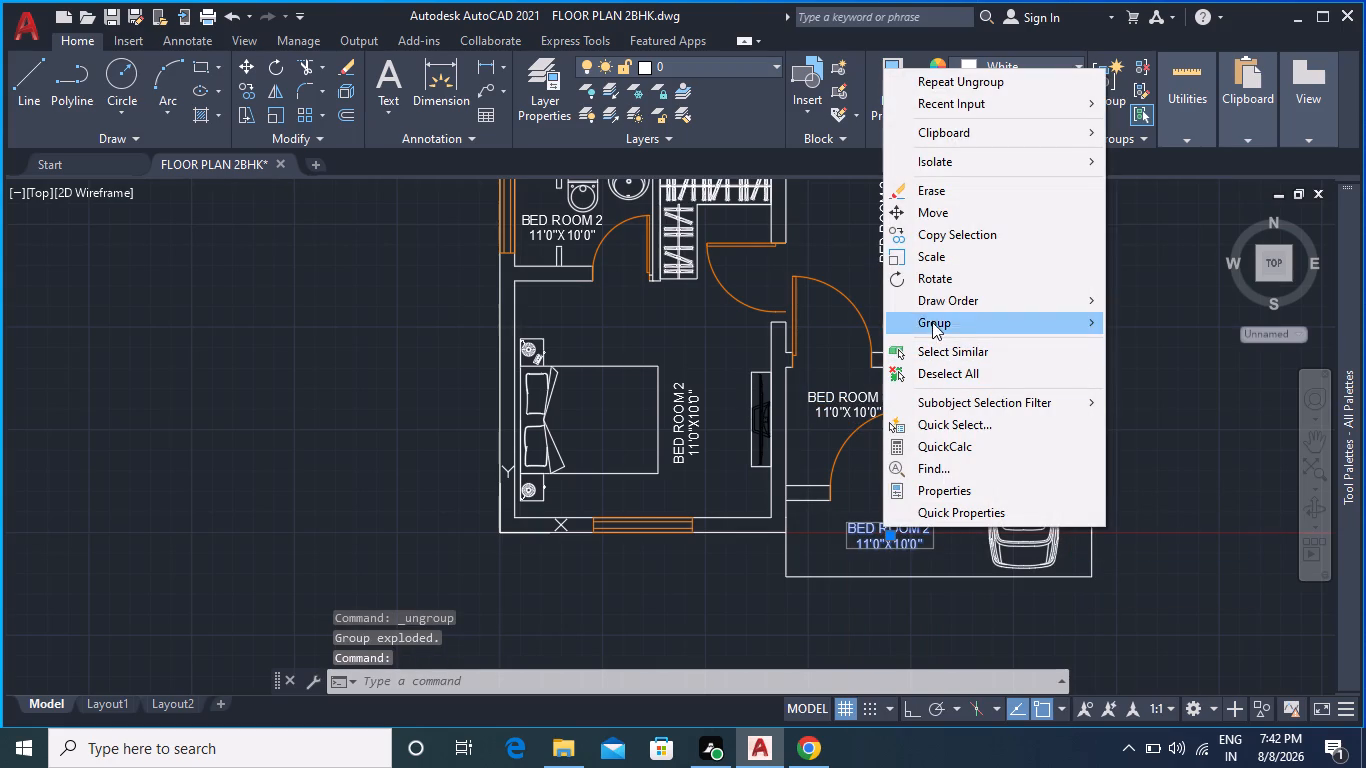
click(935, 327)
click(1151, 351)
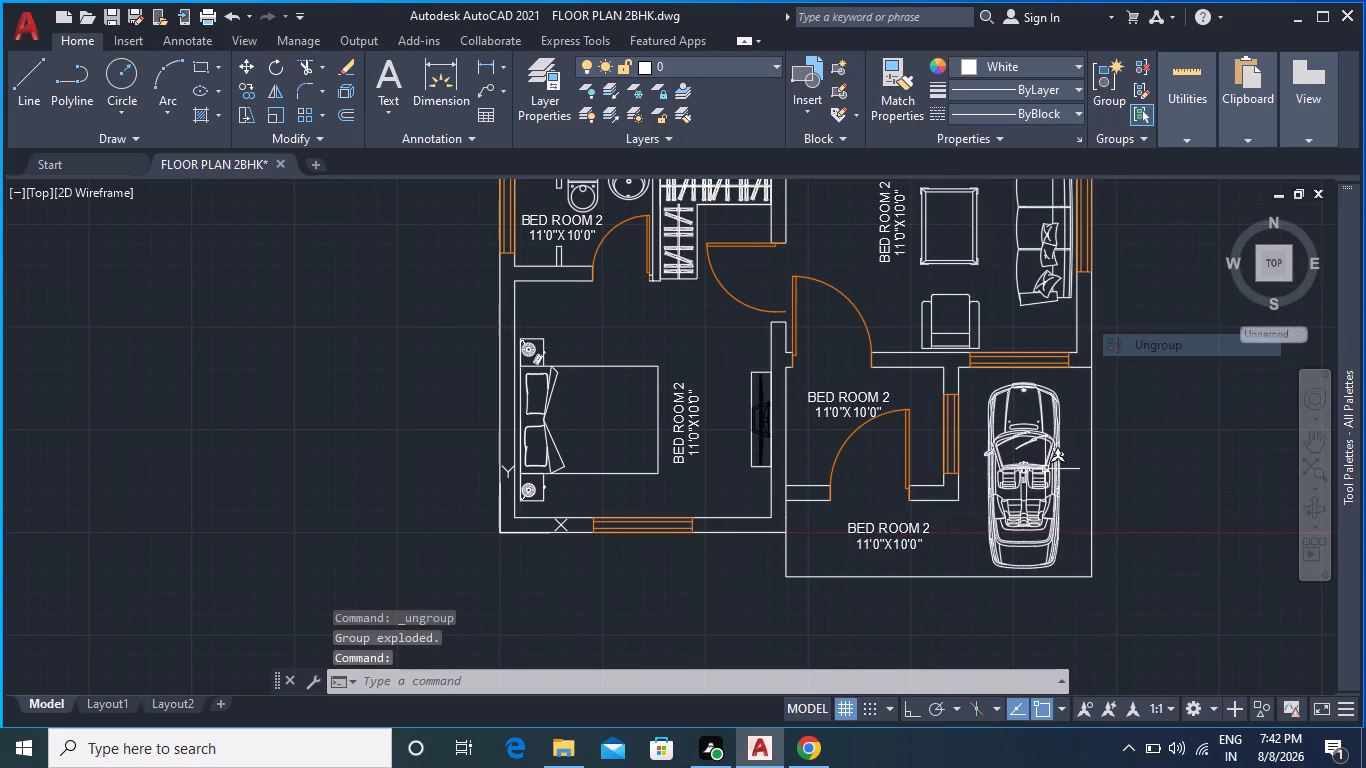
Open the vertical BED ROOM 2 label in the upper bathroom for text editing.
scroll(936, 510, down, 2)
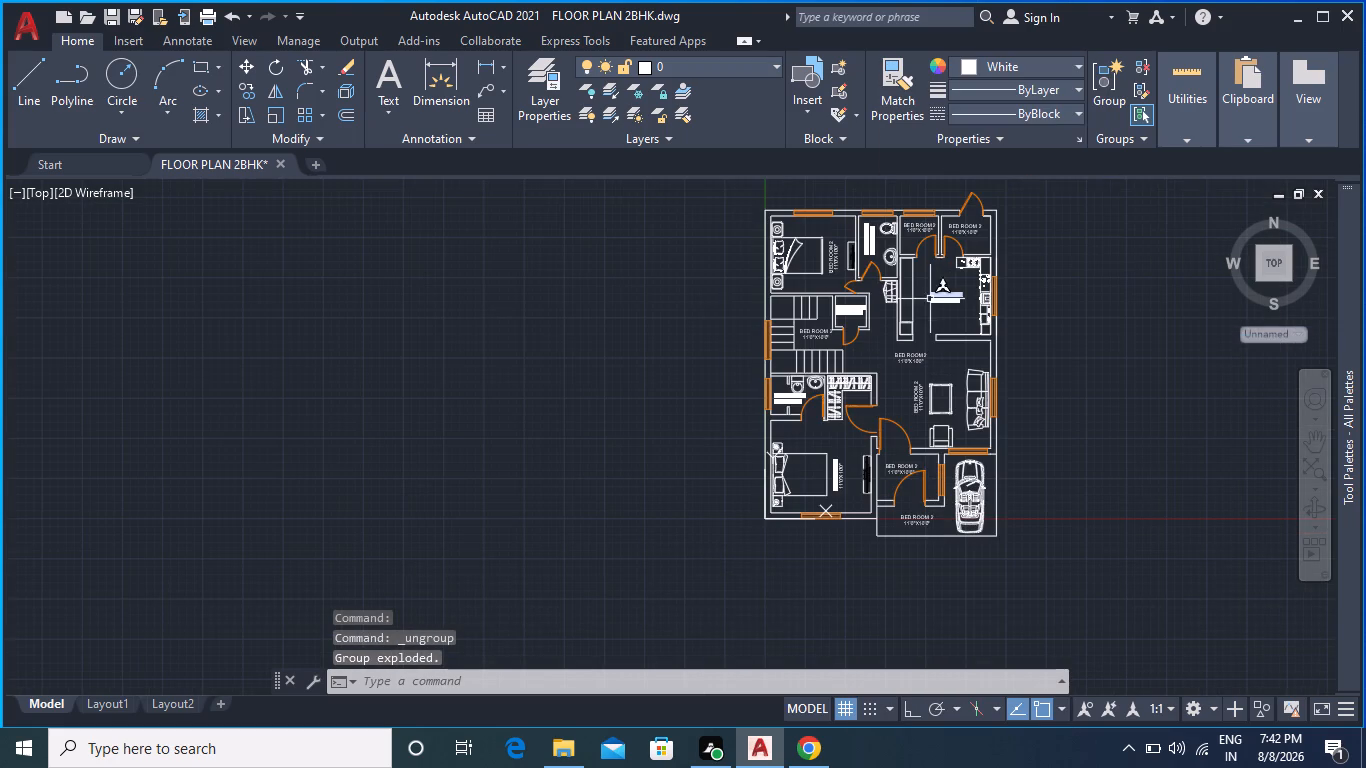
scroll(931, 276, up, 2)
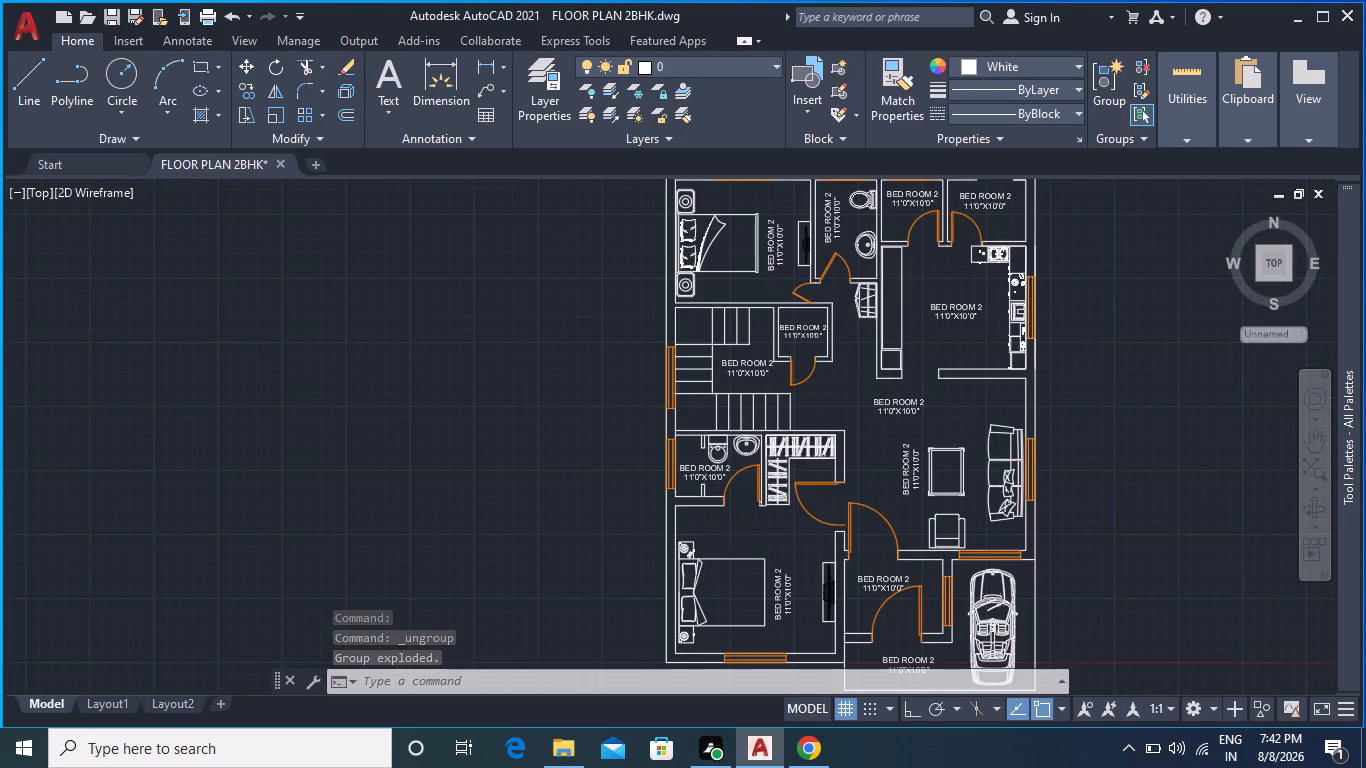
middle_drag(923, 294, 947, 506)
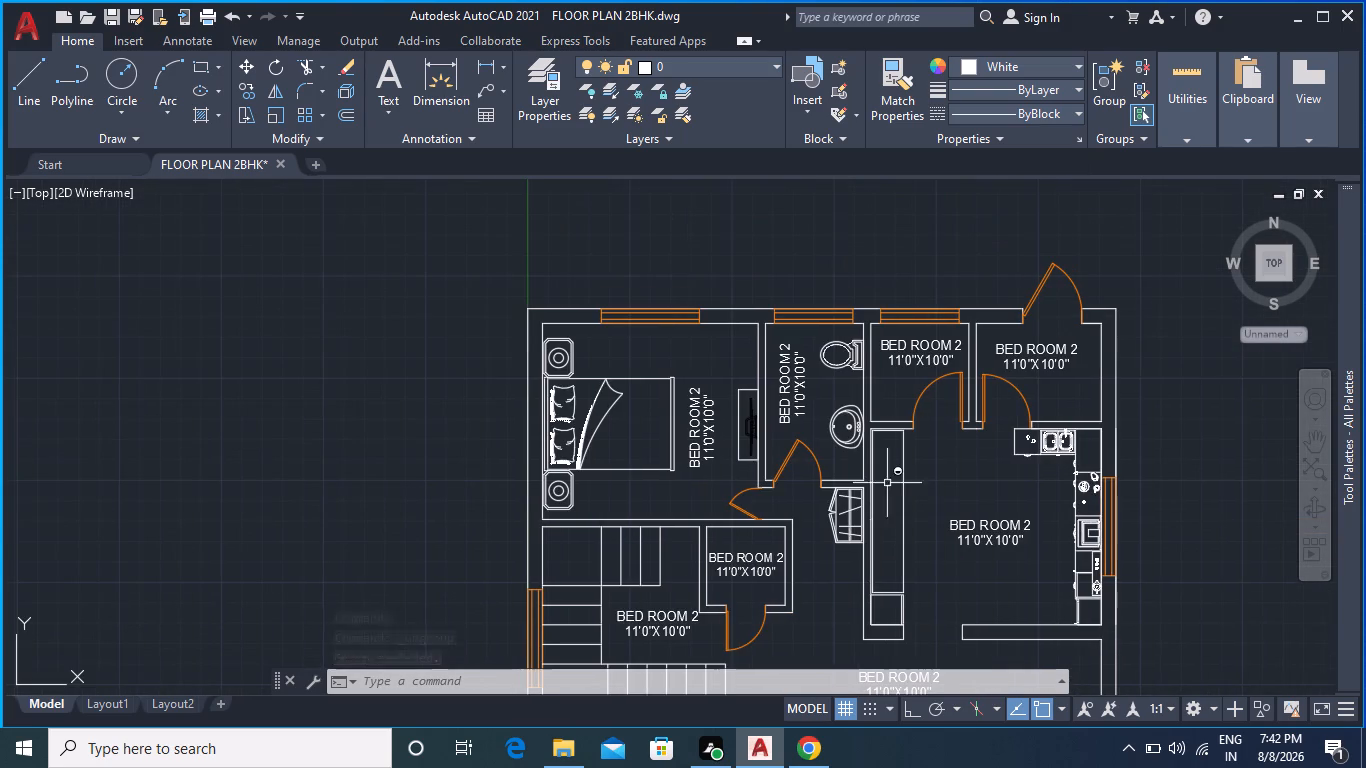
key(Escape)
double_click(791, 386)
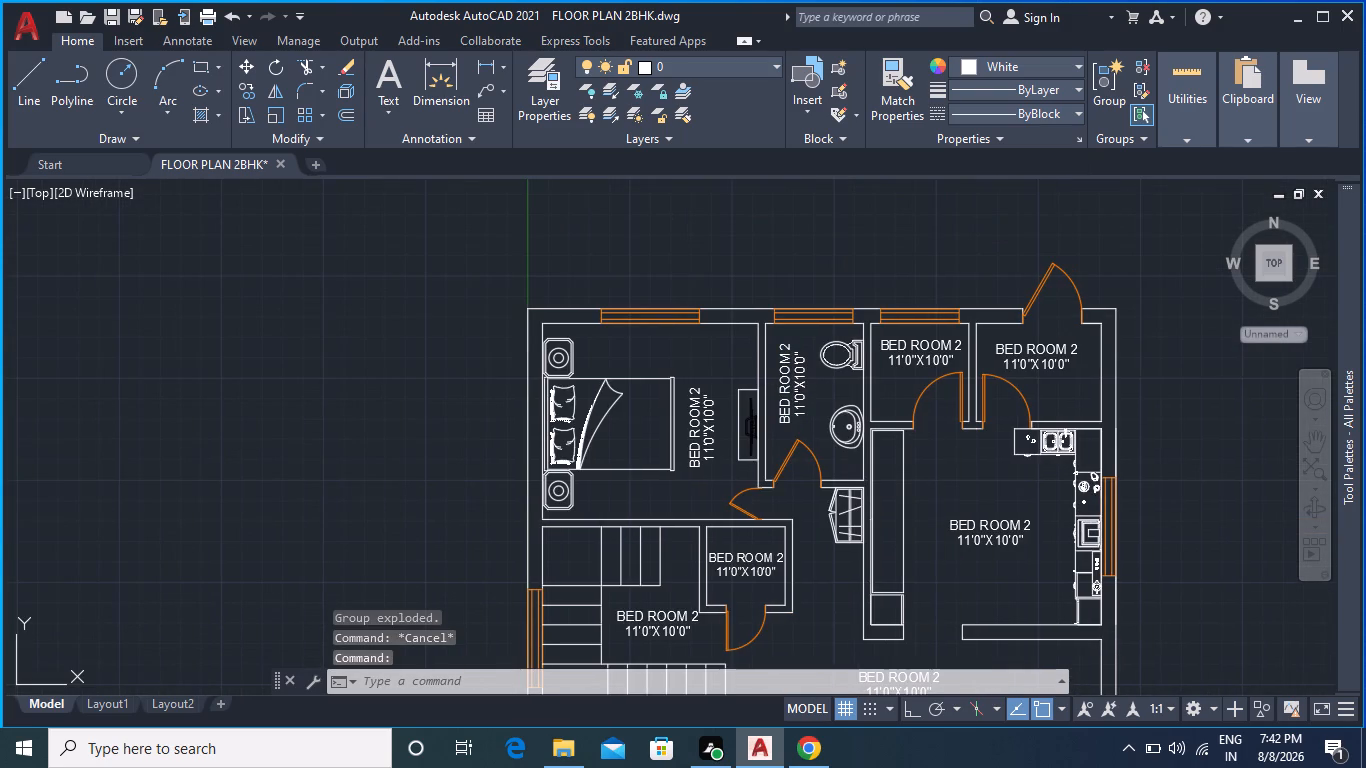
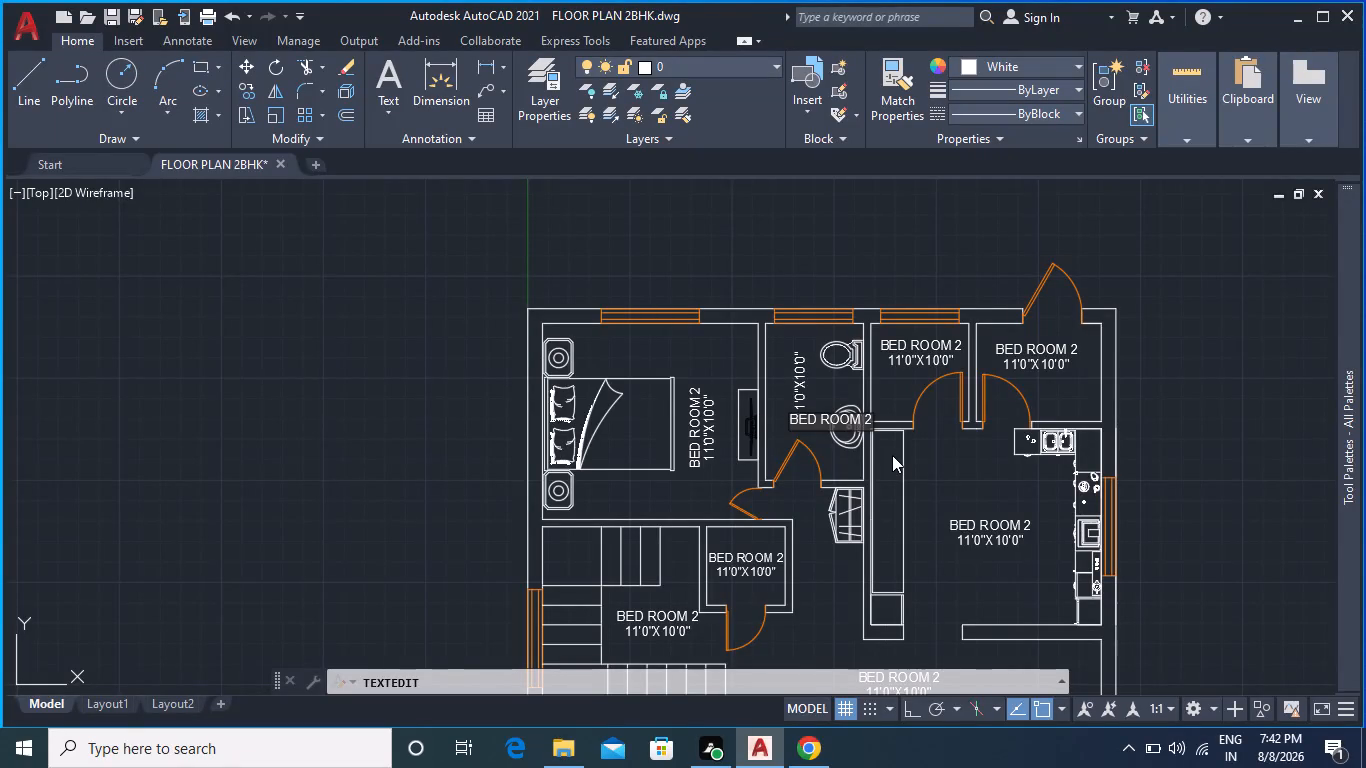
Replace the opened label text in the upper bathroom with COMMON TOILET.
key(BackSpace)
key(BackSpace)
key(BackSpace)
key(BackSpace)
key(BackSpace)
key(BackSpace)
key(BackSpace)
key(BackSpace)
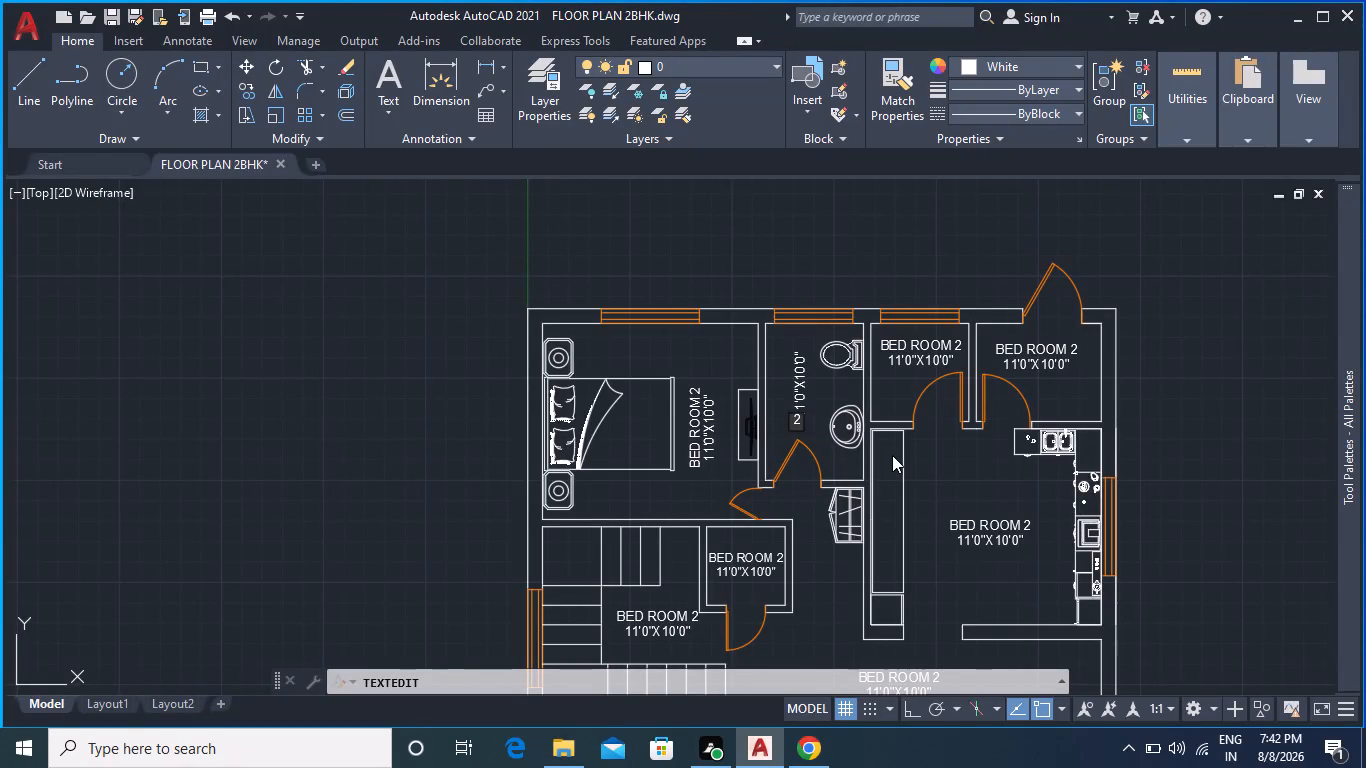
text(COM)
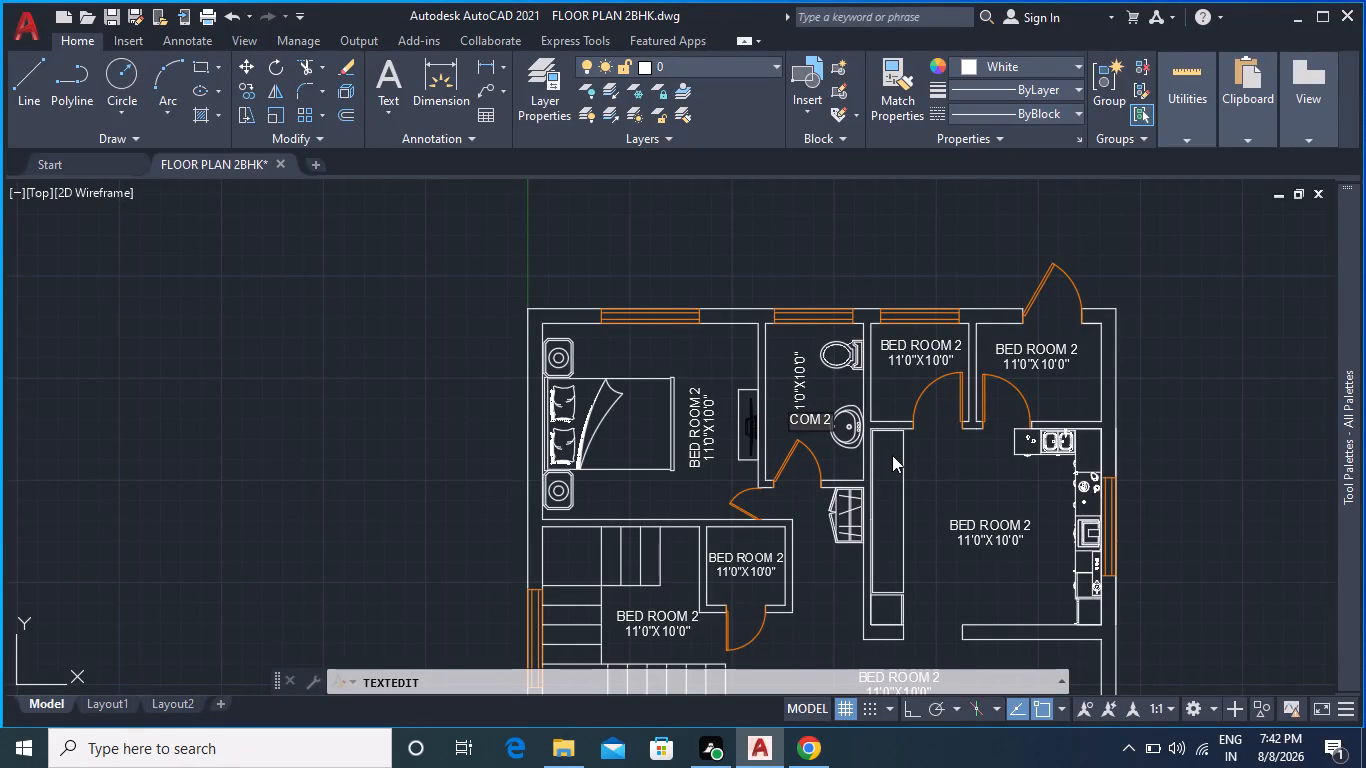
text(MON)
key(space)
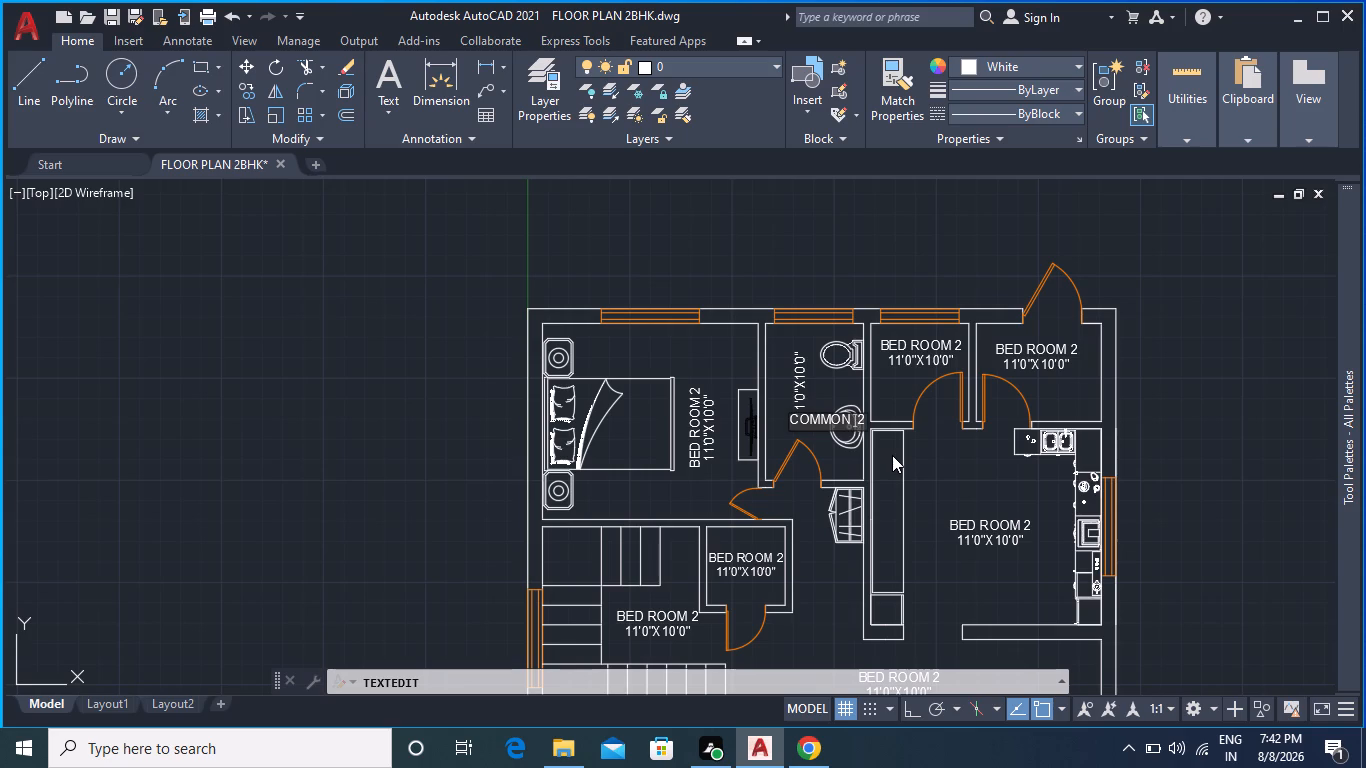
text(TOIL)
text(ET)
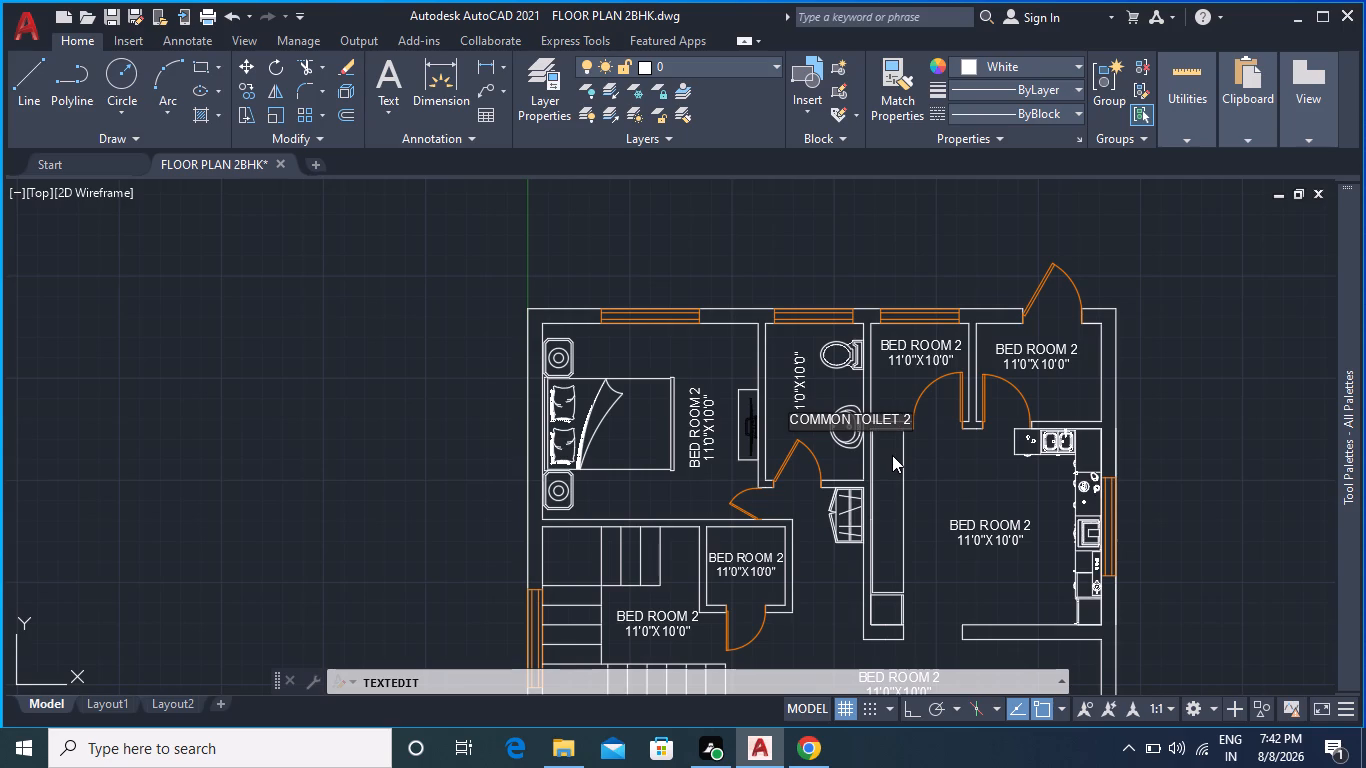
key(Right)
key(Right)
key(Right)
key(Right)
key(BackSpace)
key(BackSpace)
click(782, 434)
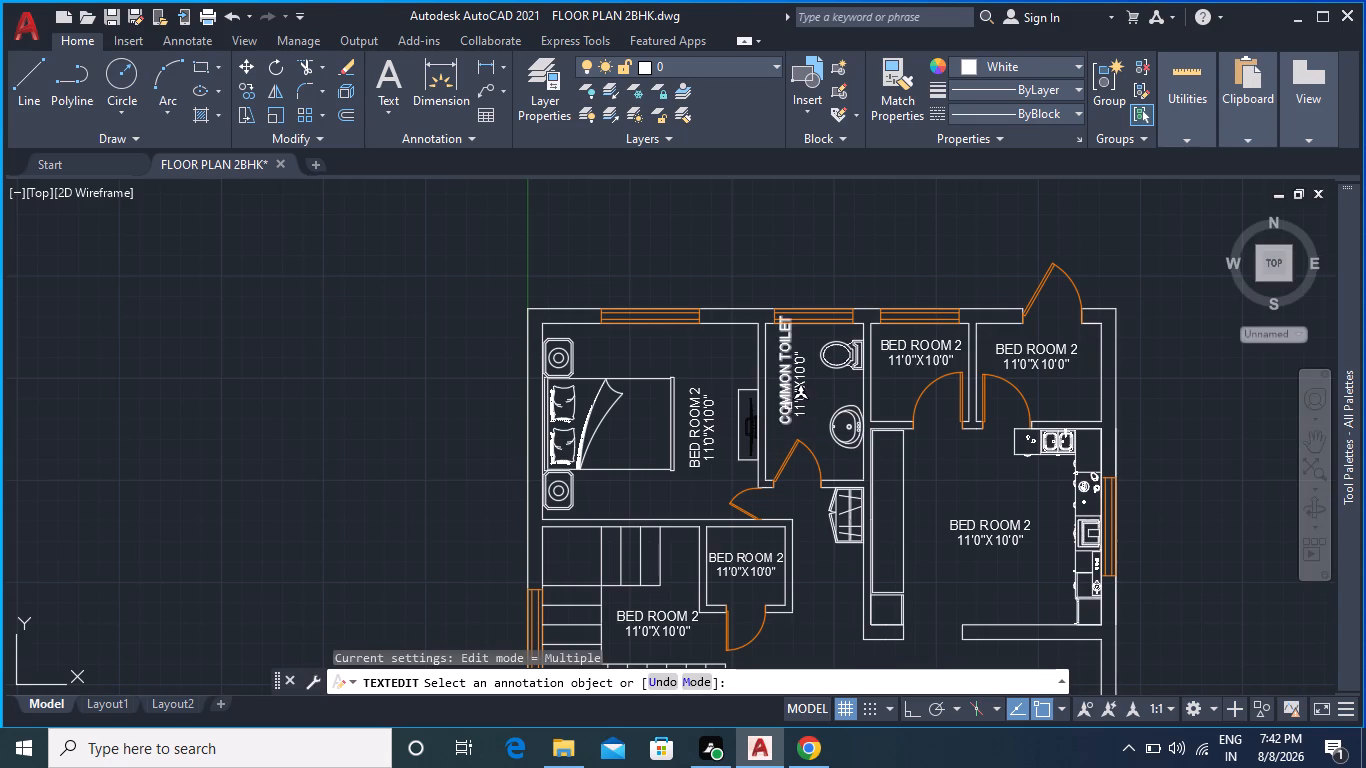
click(788, 406)
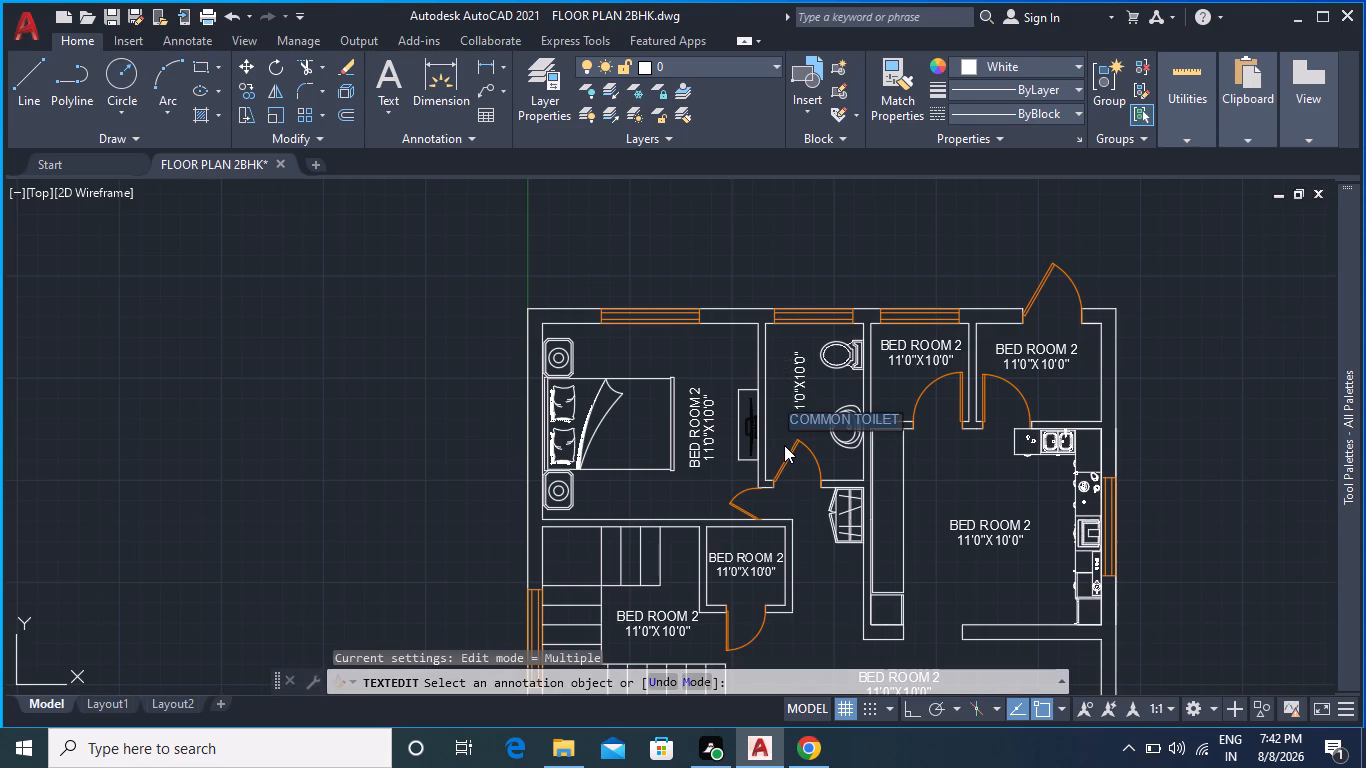
key(Escape)
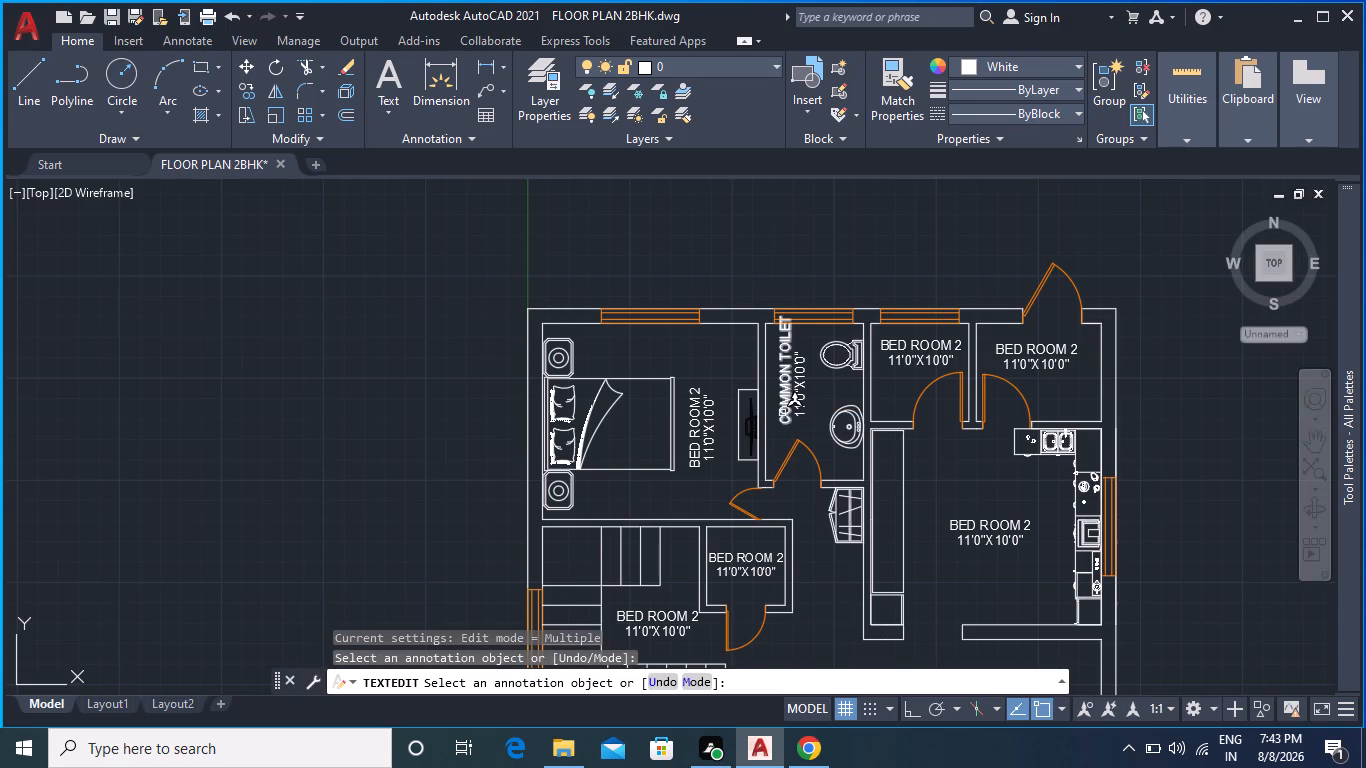
Move the COMMON TOILET label down and slightly left so it fits inside the bathroom, clear of the window wall.
click(249, 67)
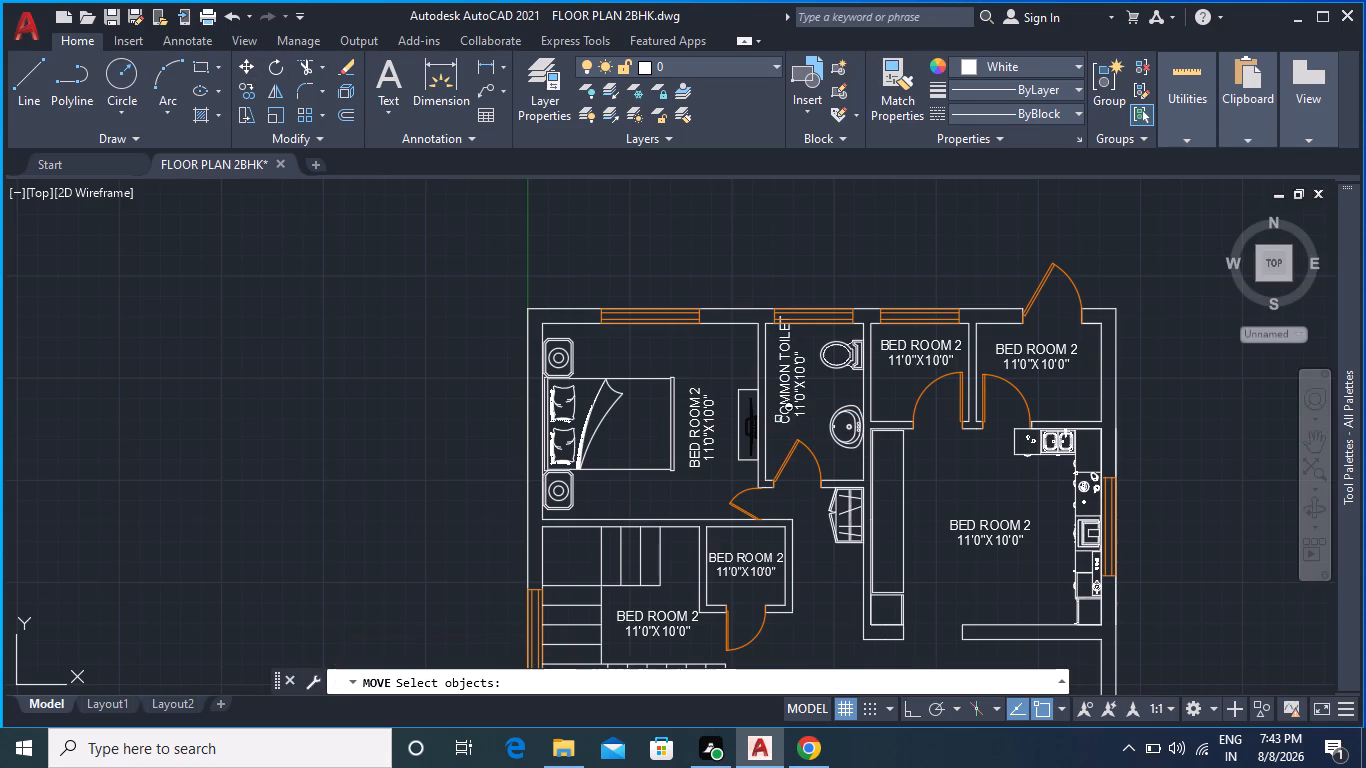
click(785, 414)
scroll(814, 437, up, 2)
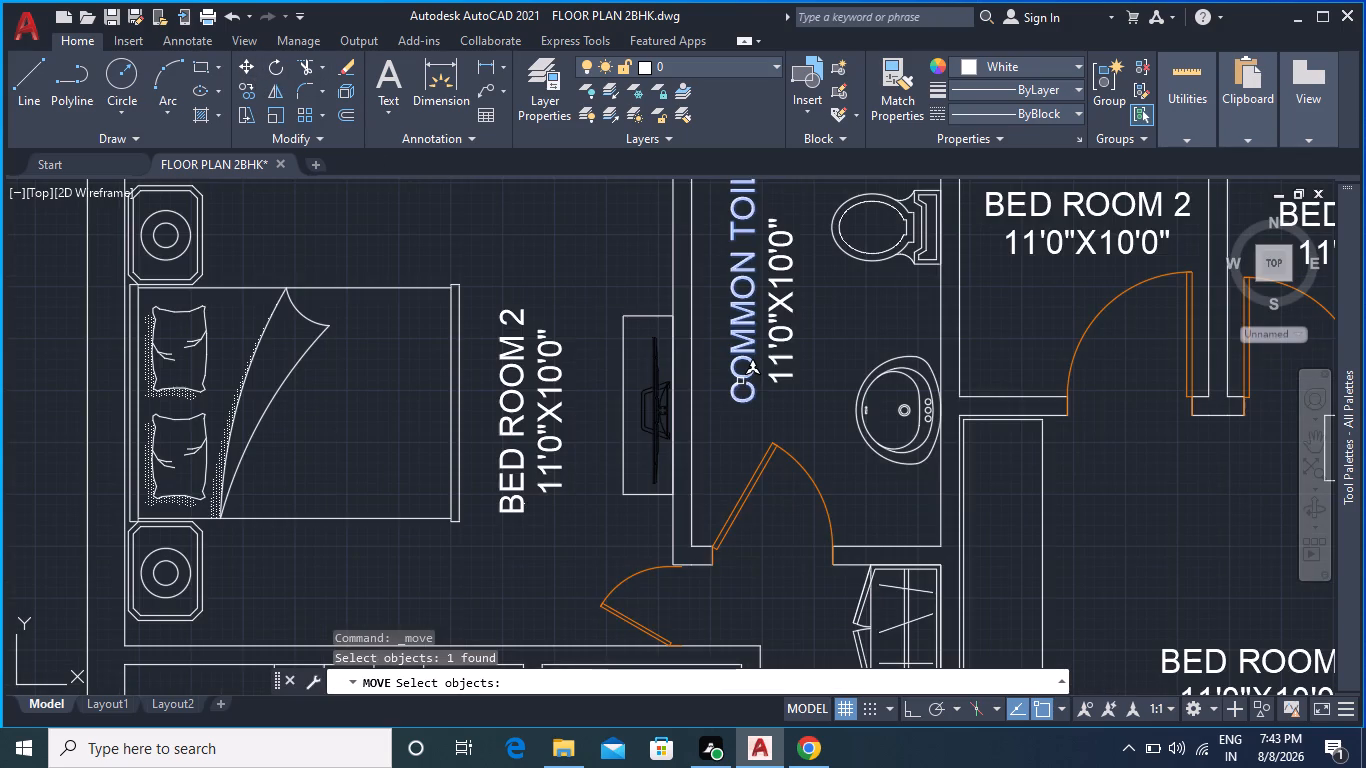
click(249, 62)
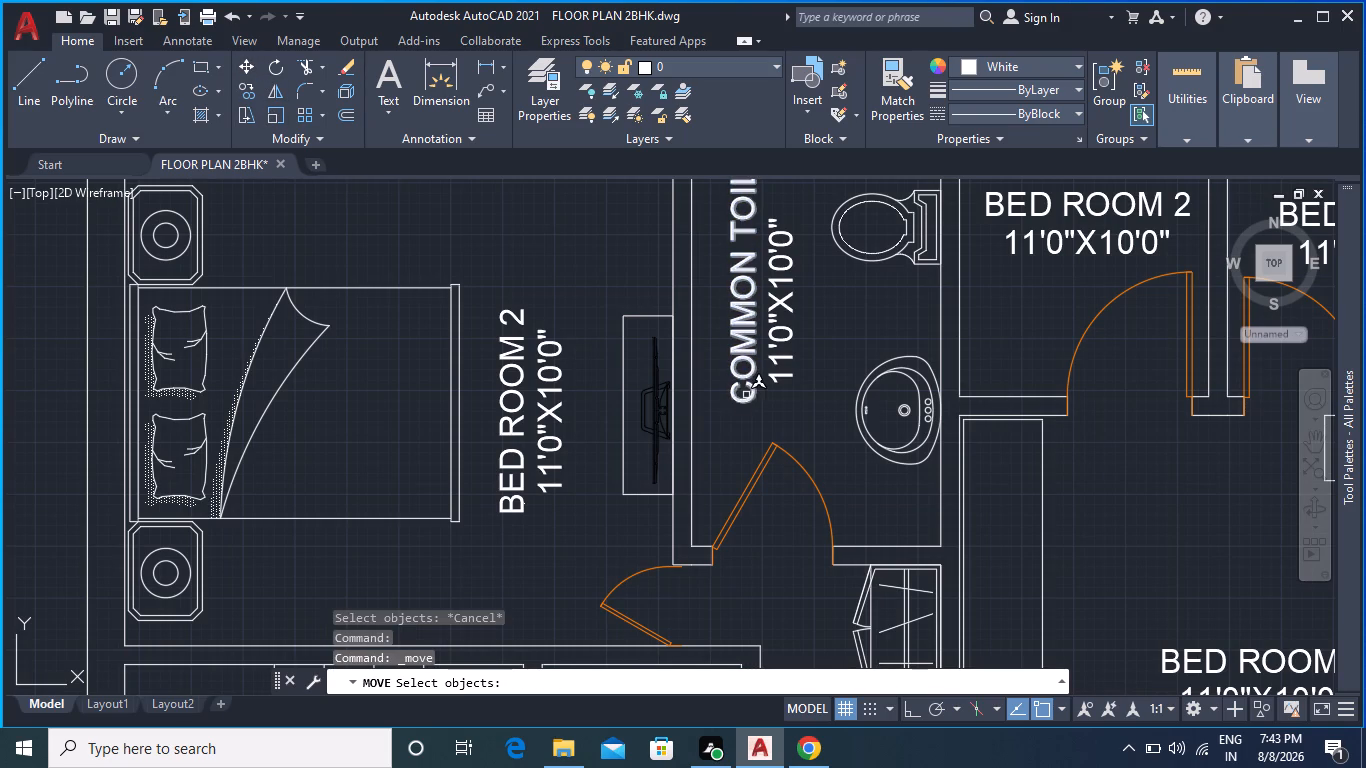
click(749, 395)
key(Return)
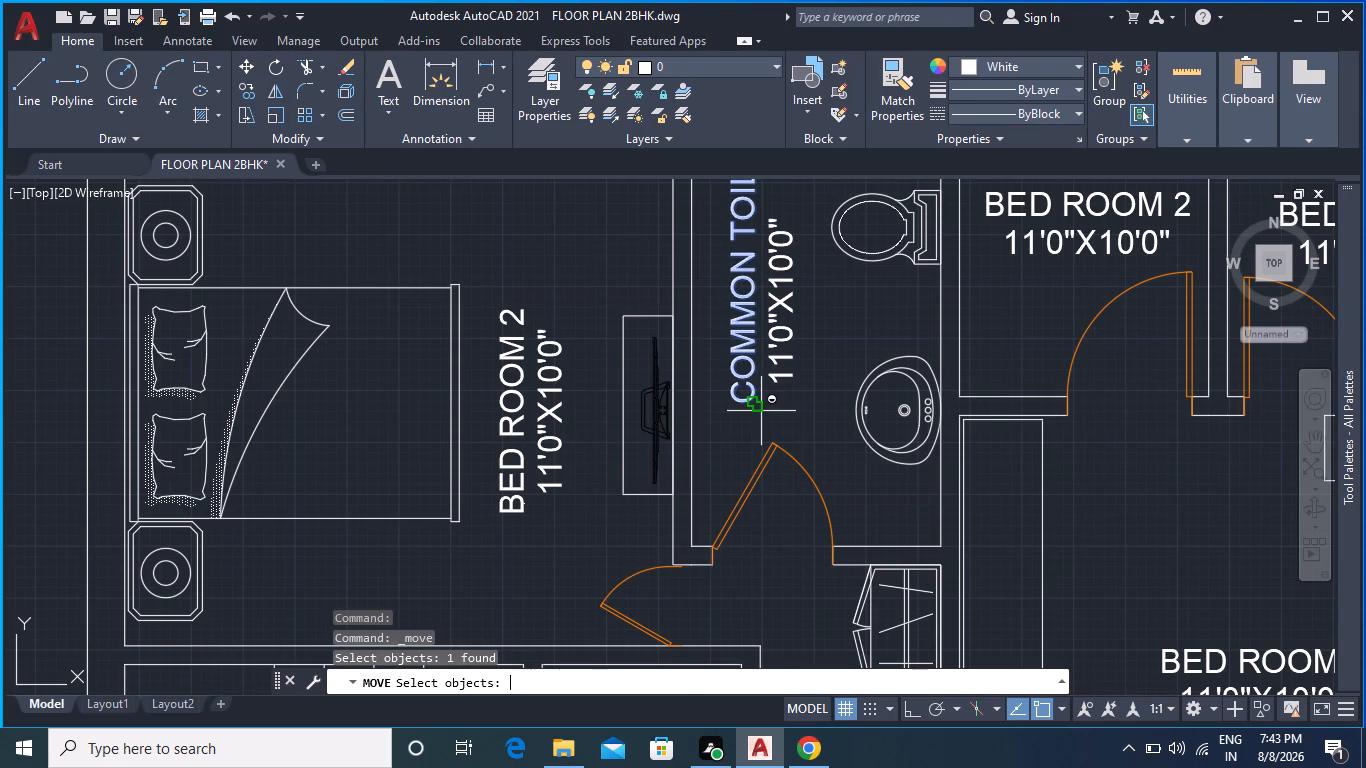
click(759, 403)
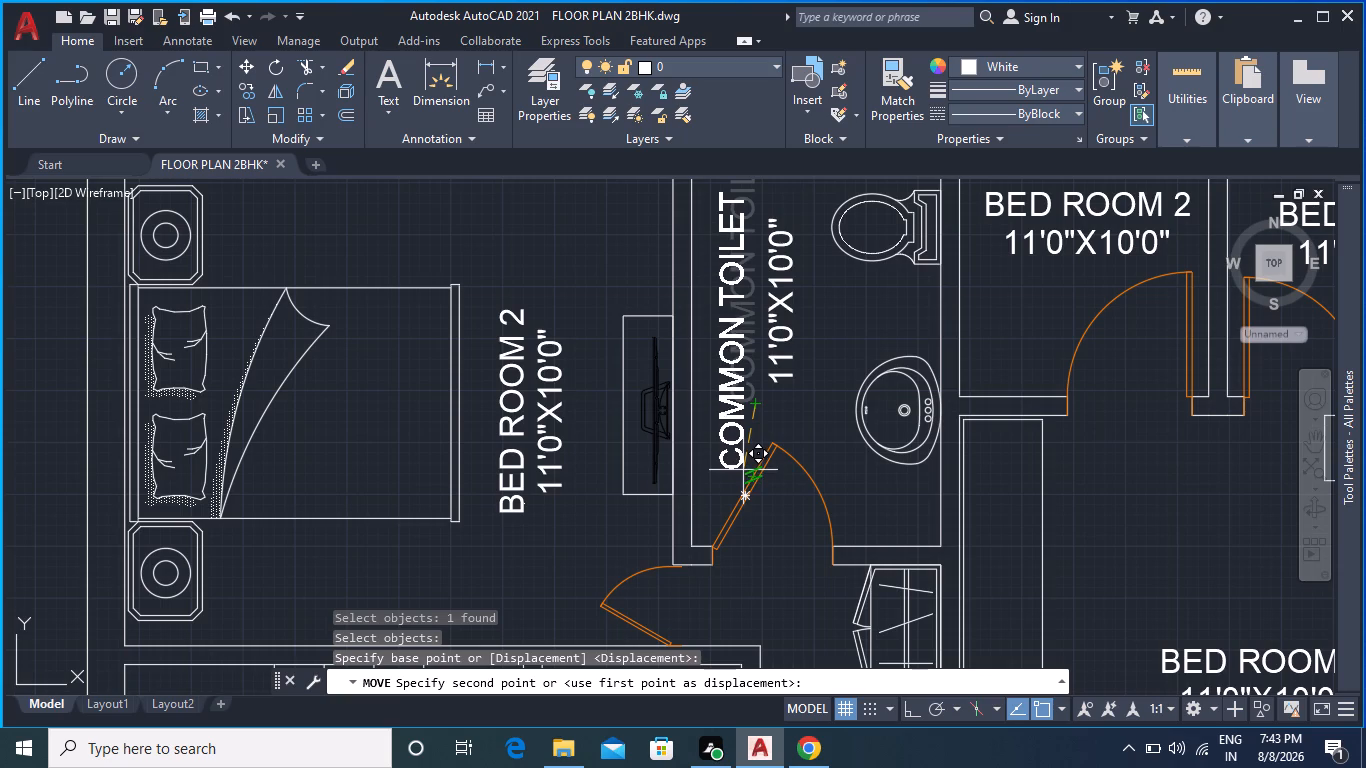
click(743, 463)
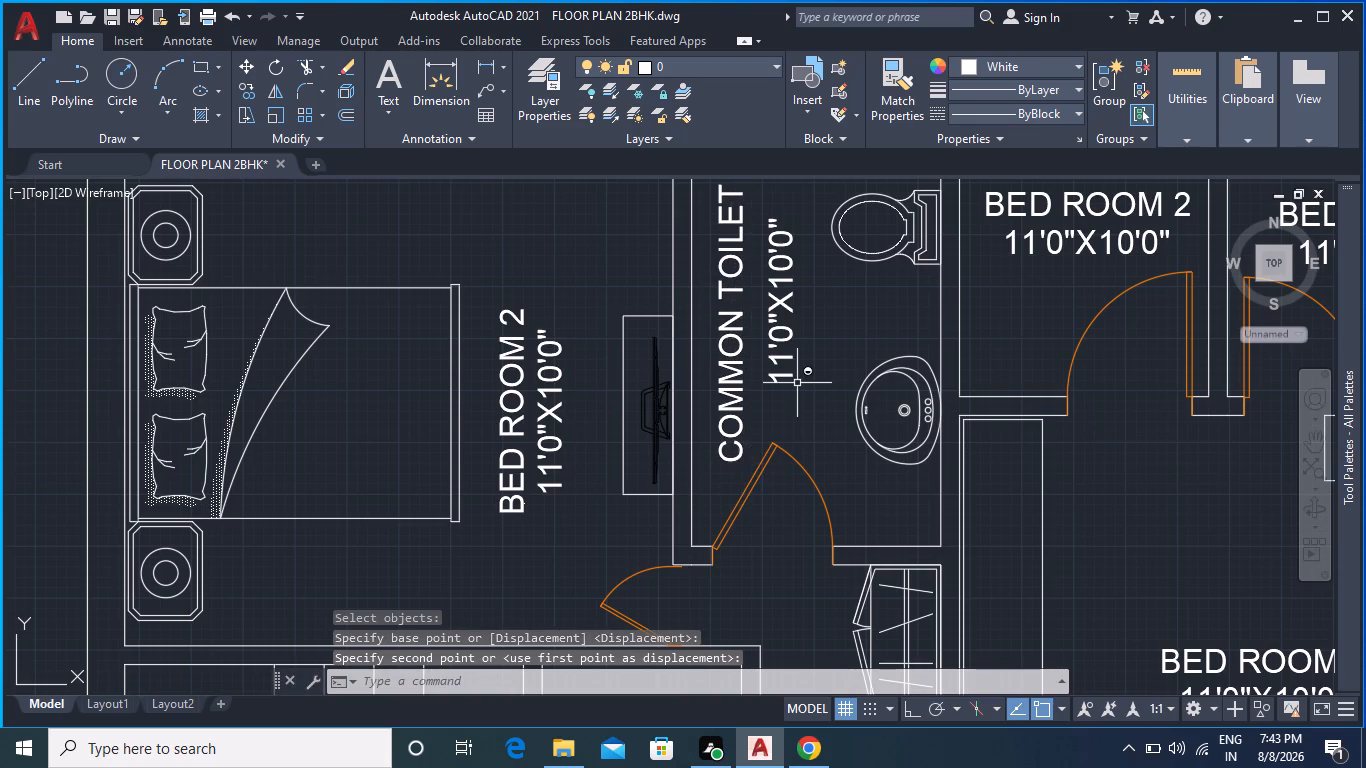
Change the size text beside the COMMON TOILET label to 8'0"X5'0".
click(779, 362)
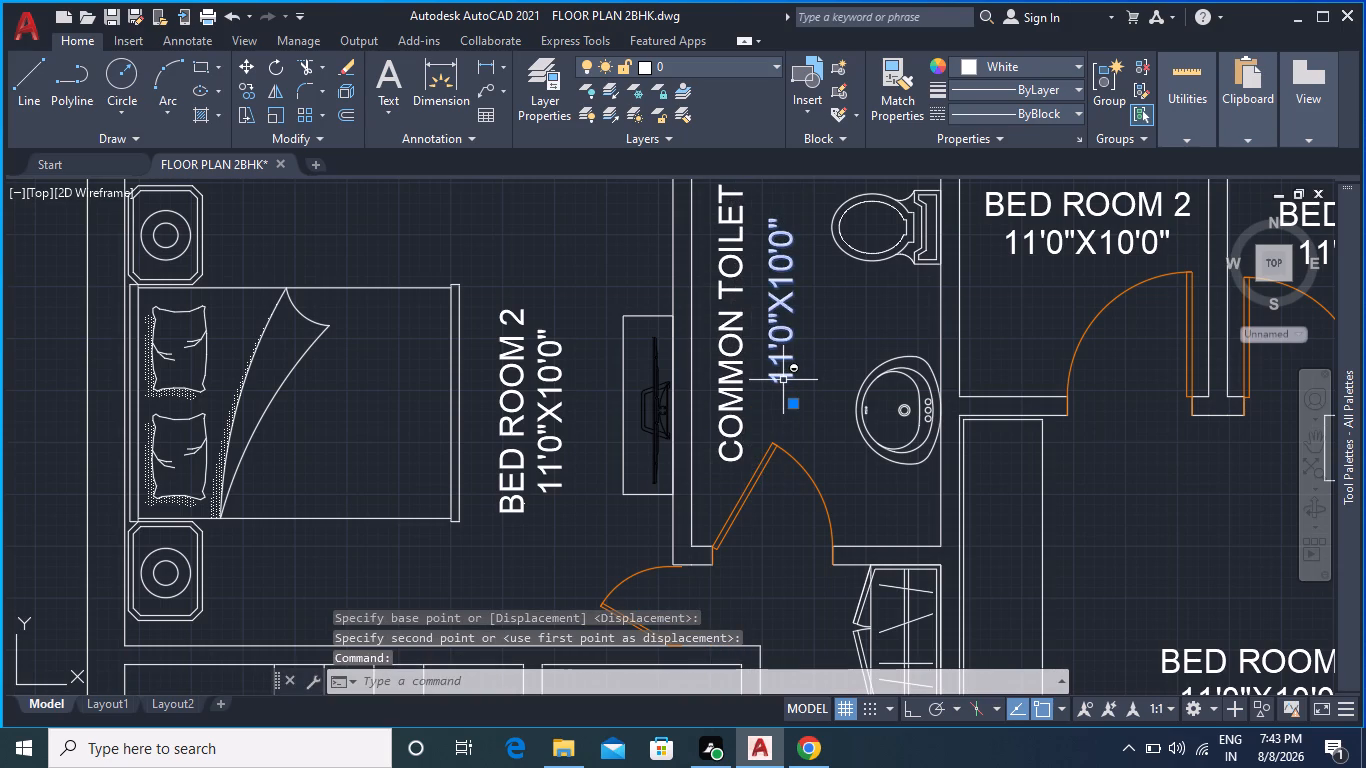
double_click(781, 370)
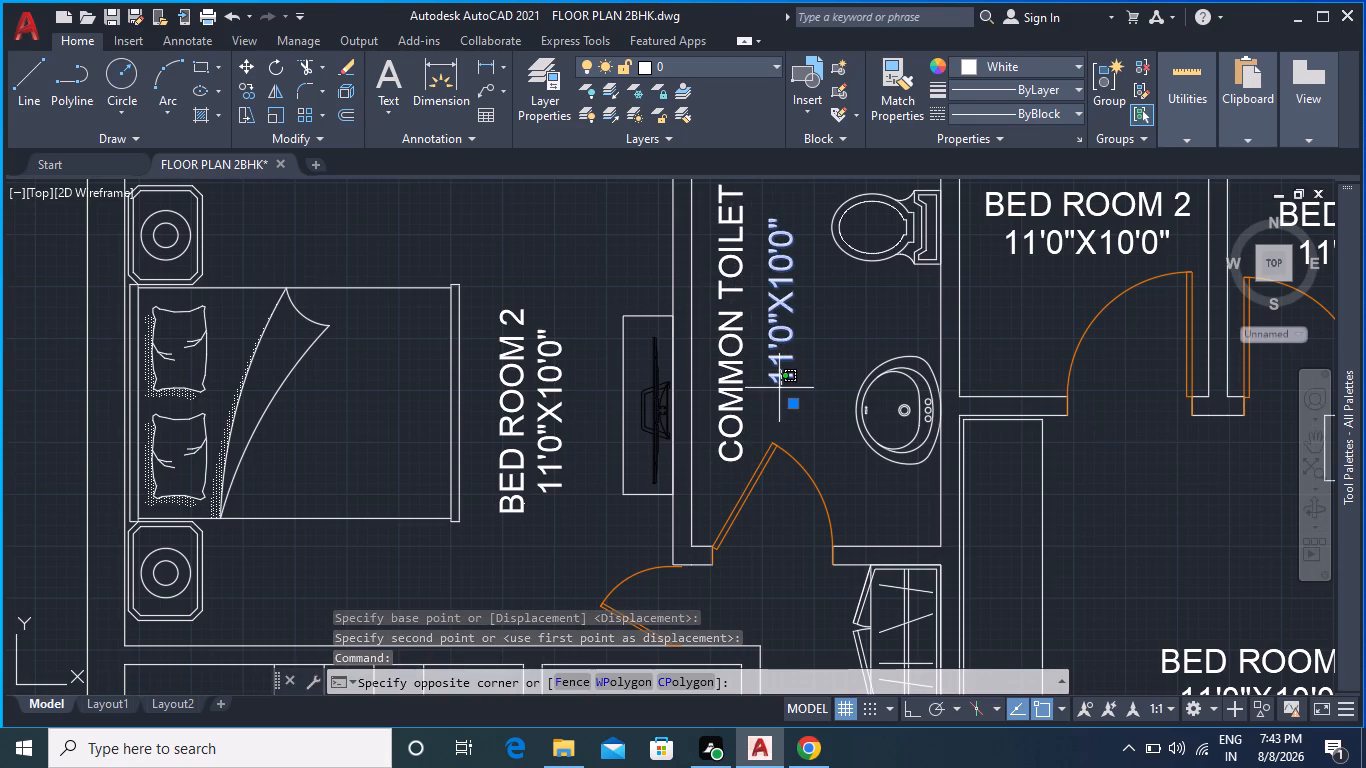
key(Escape)
key(Escape)
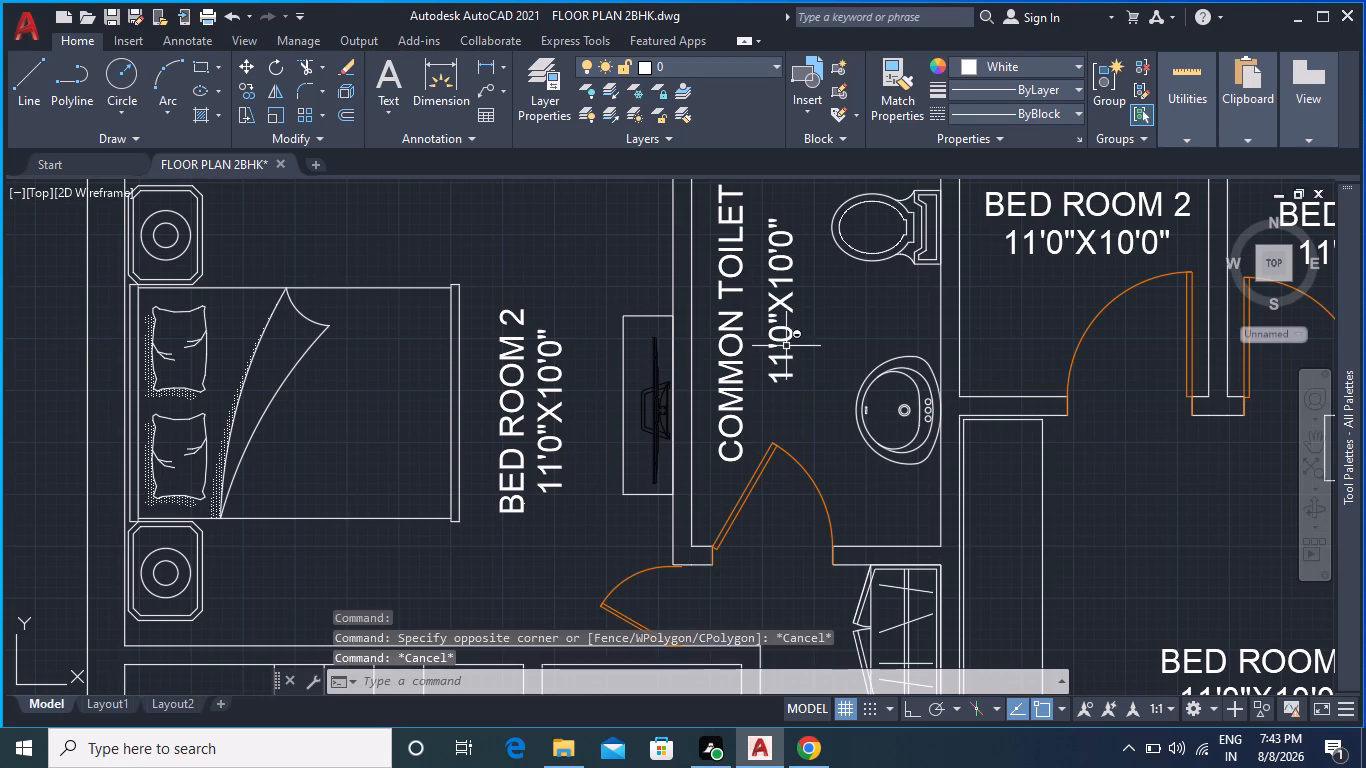
double_click(783, 336)
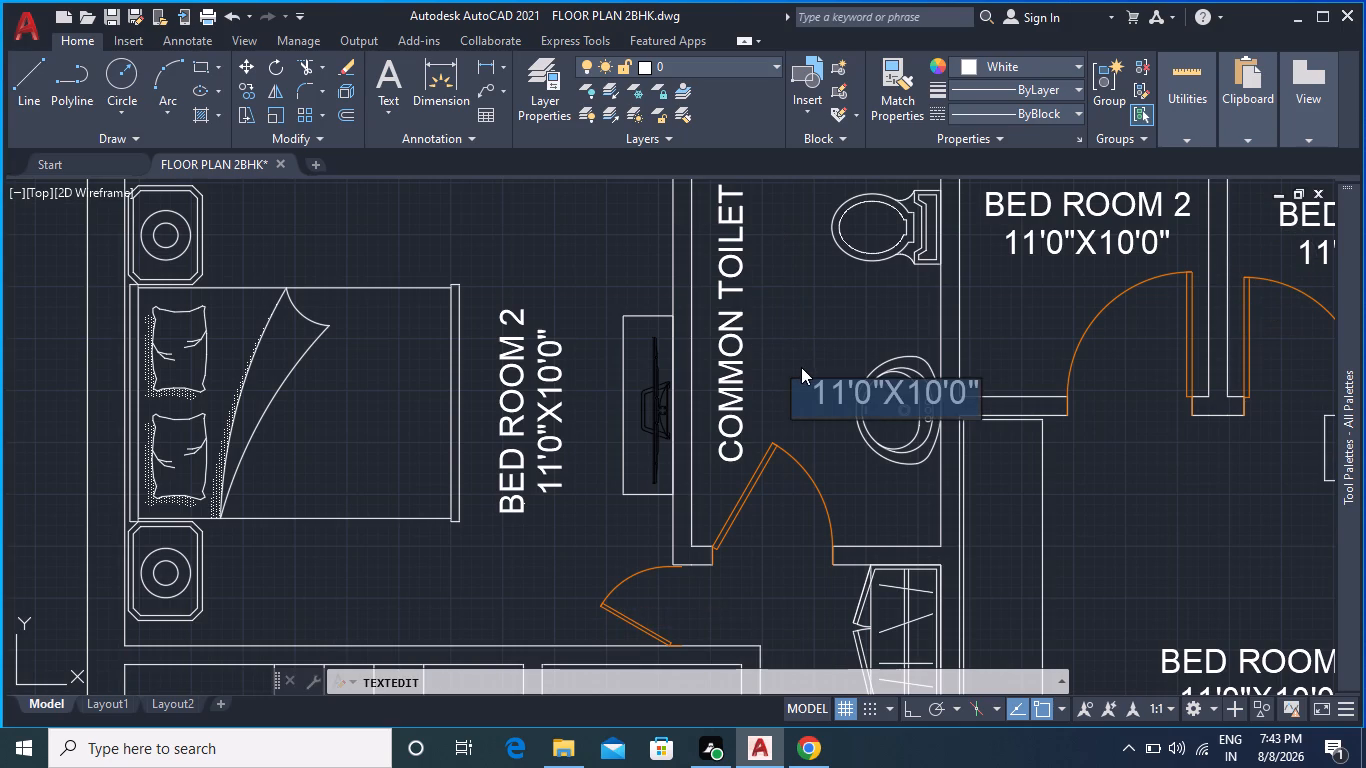
key(BackSpace)
key(BackSpace)
key(BackSpace)
key(BackSpace)
key(BackSpace)
key(BackSpace)
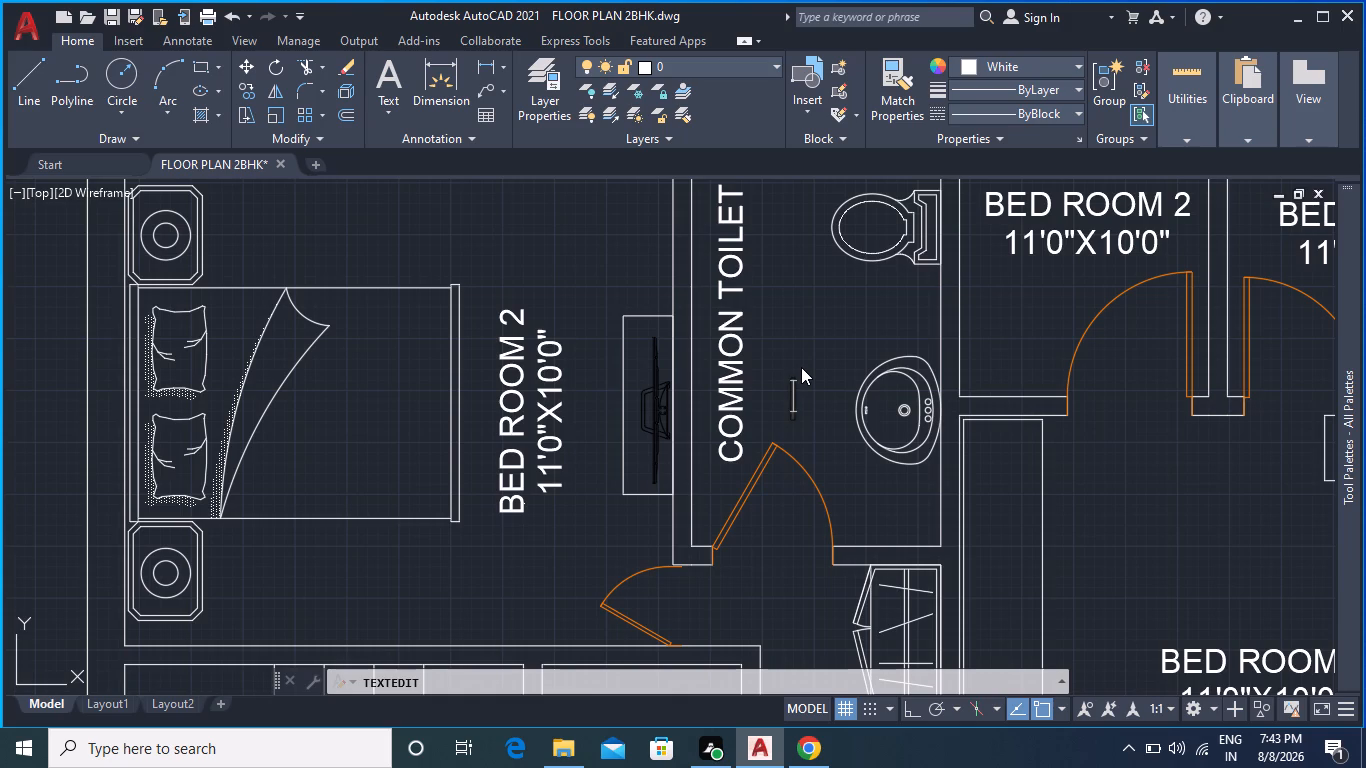
text(8')
text(0")
key(x)
text(5')
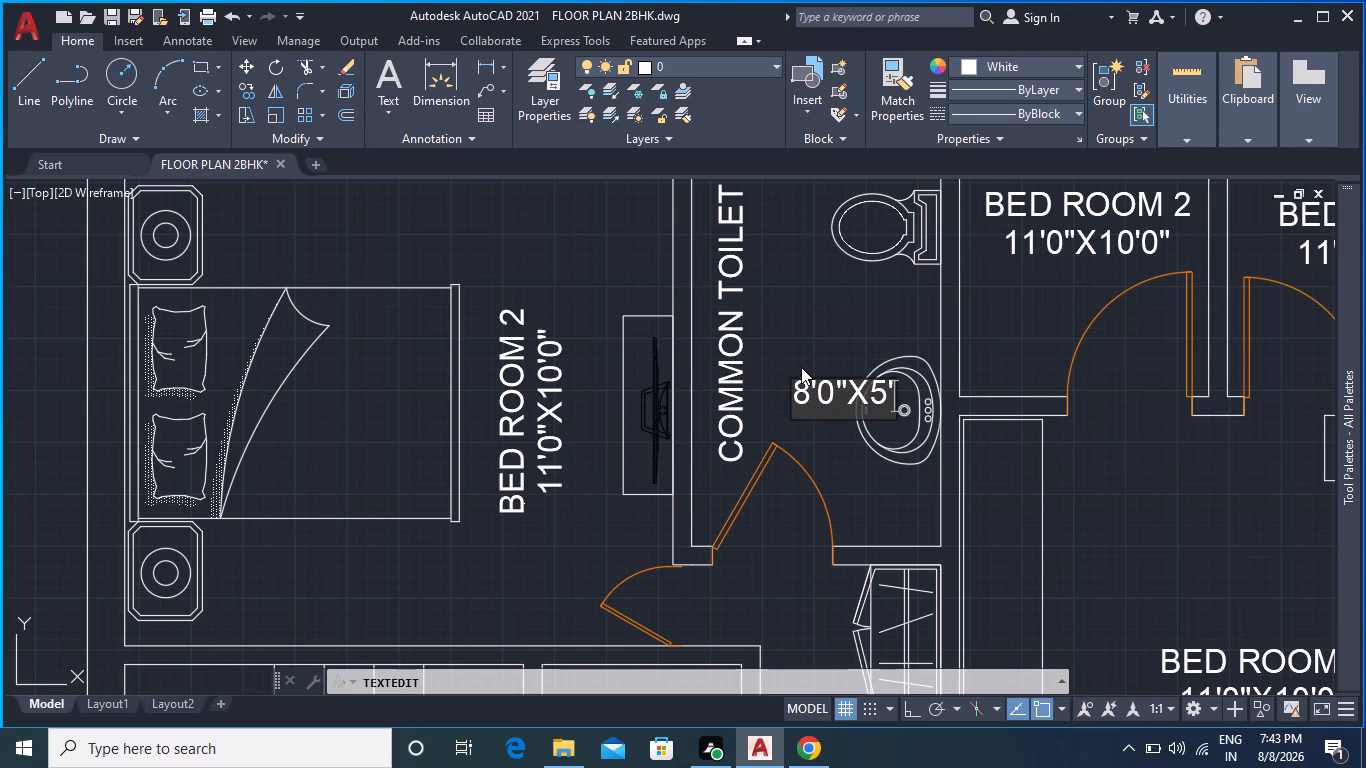
key(0)
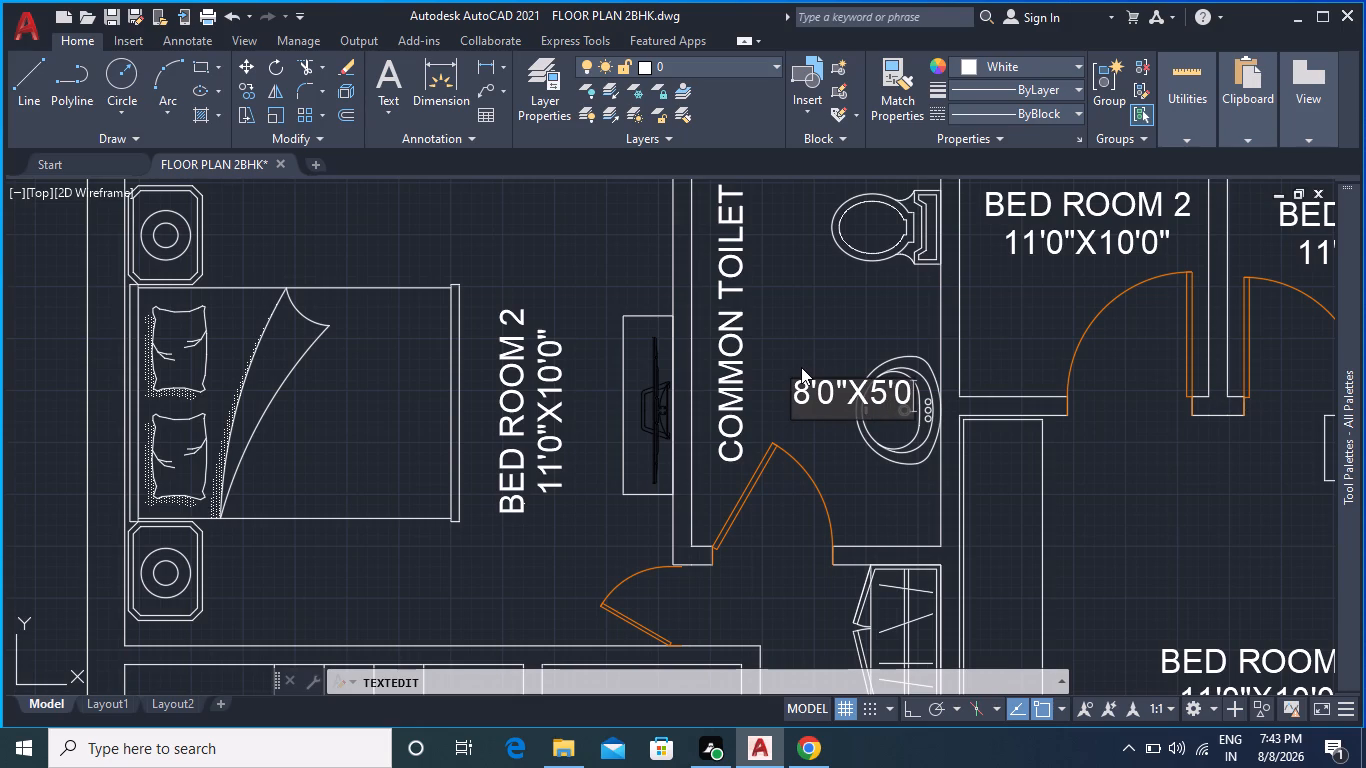
key(shift+quotedbl)
click(862, 476)
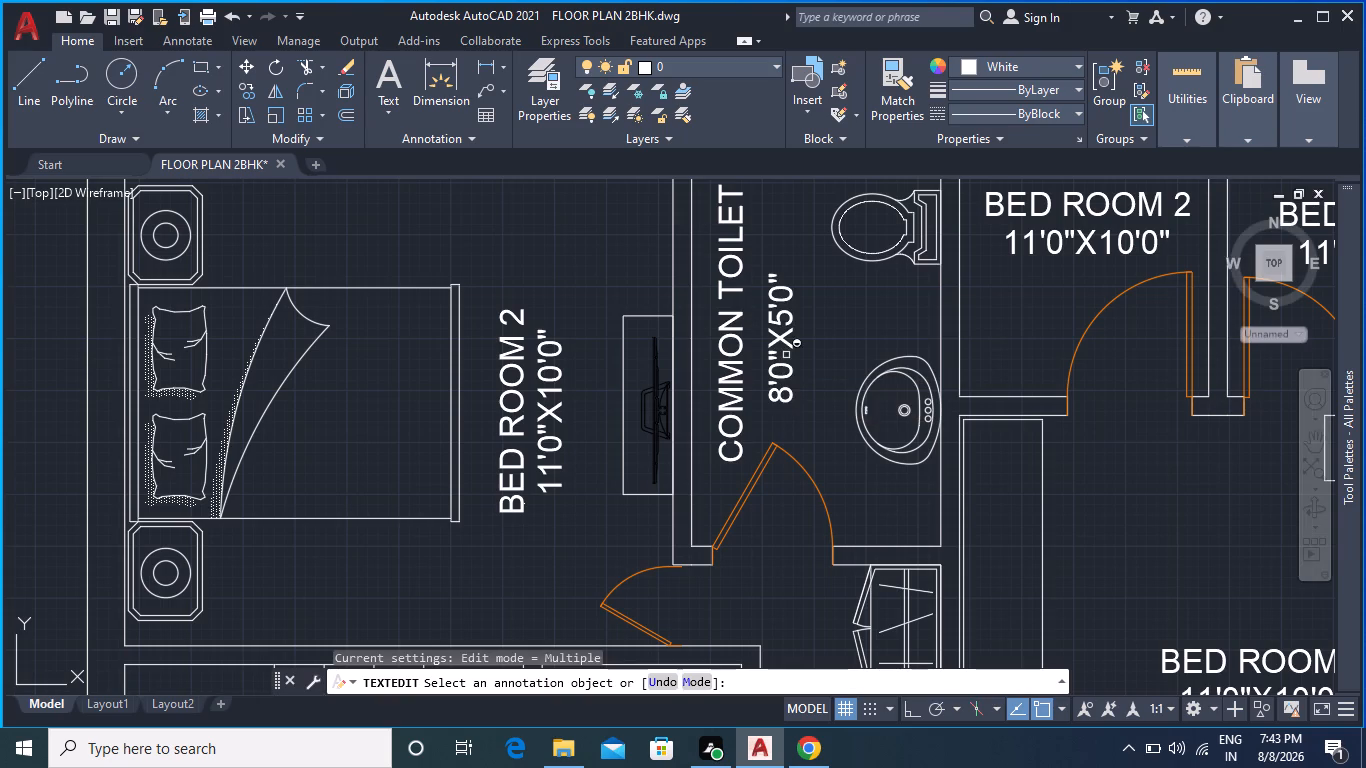
Replace the BED ROOM 2 label in the small room just east of the common toilet with STORE ROOM.
scroll(788, 356, down, 1)
middle_drag(798, 352, 727, 319)
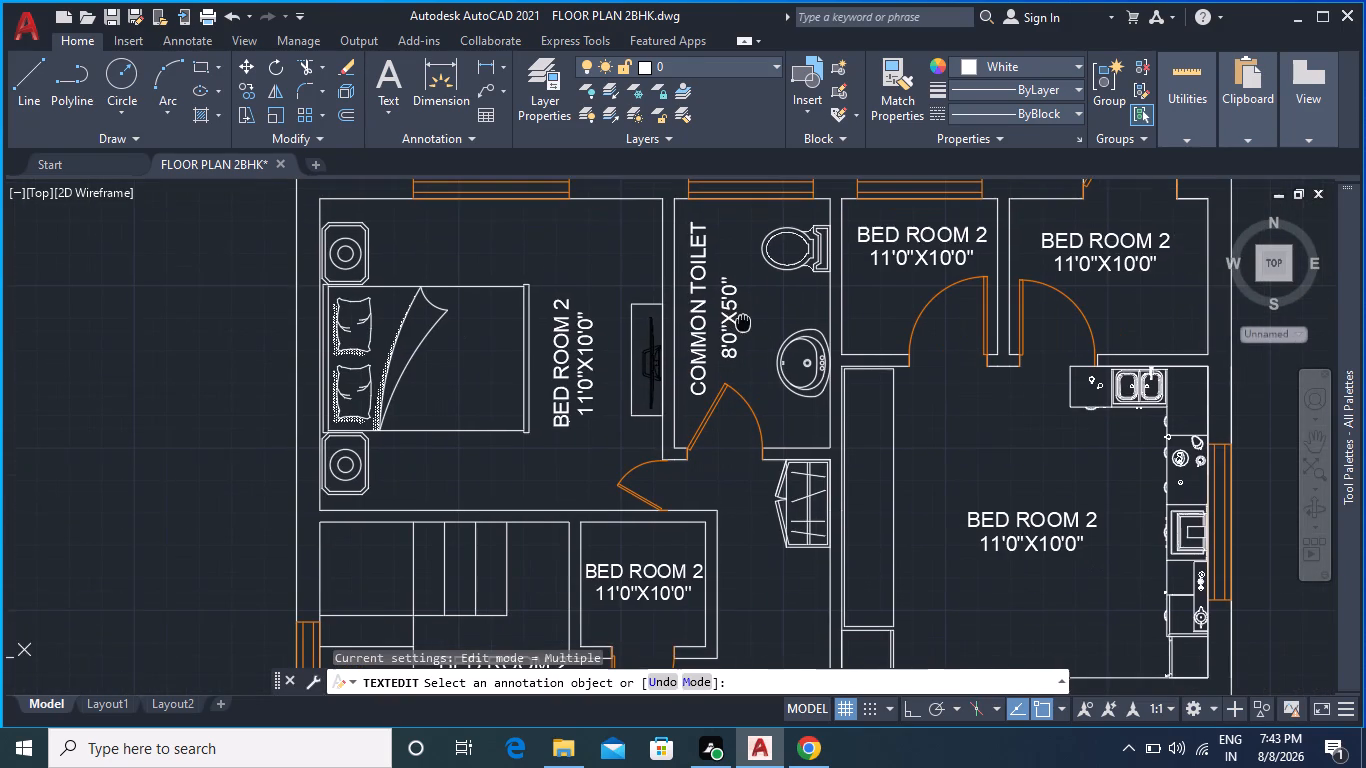
middle_drag(771, 317, 725, 373)
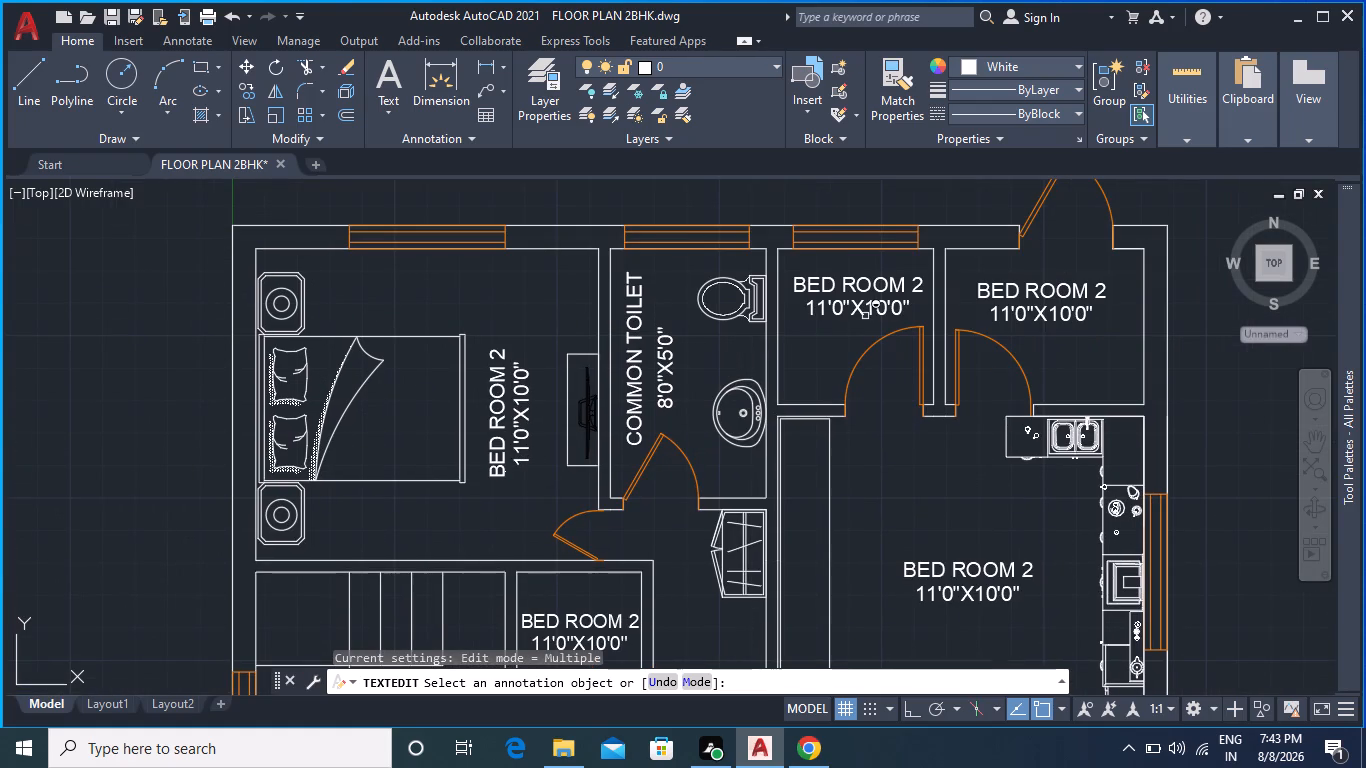
double_click(862, 289)
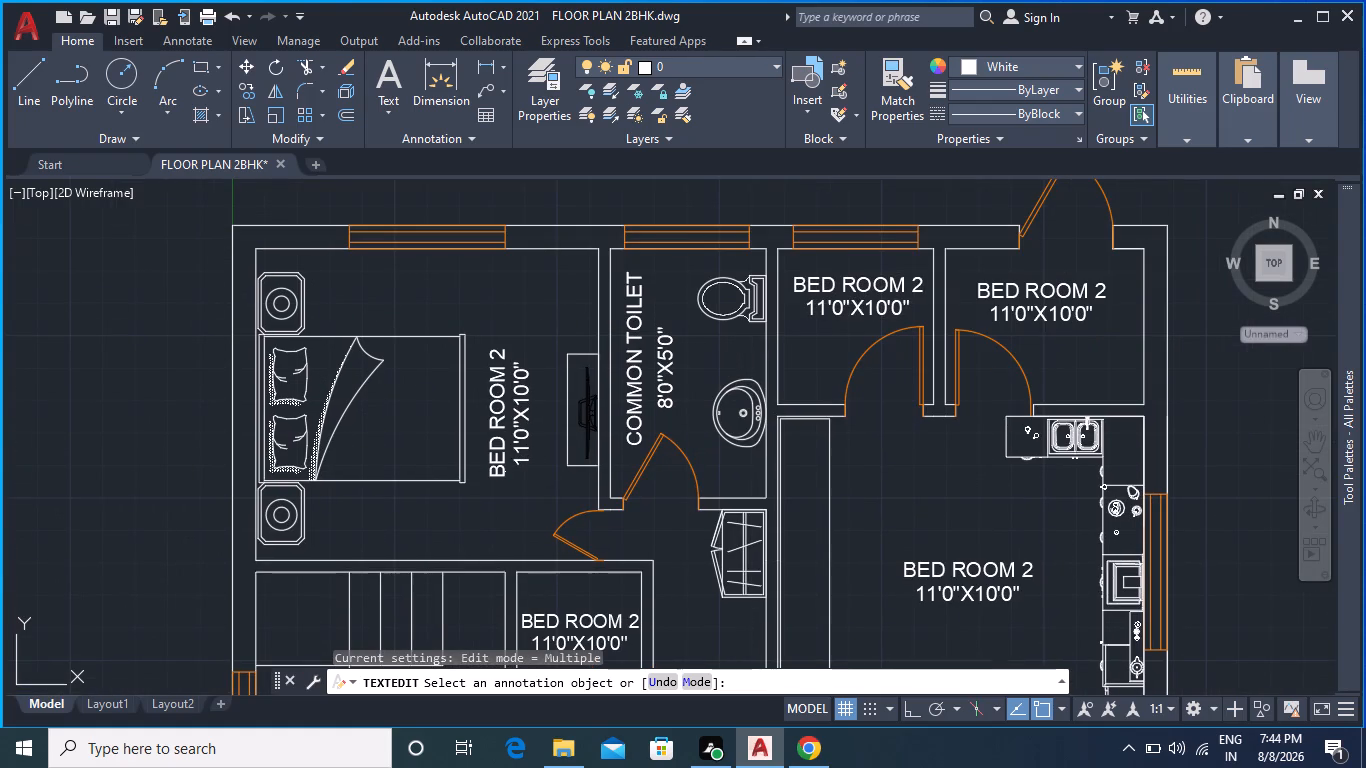
double_click(865, 282)
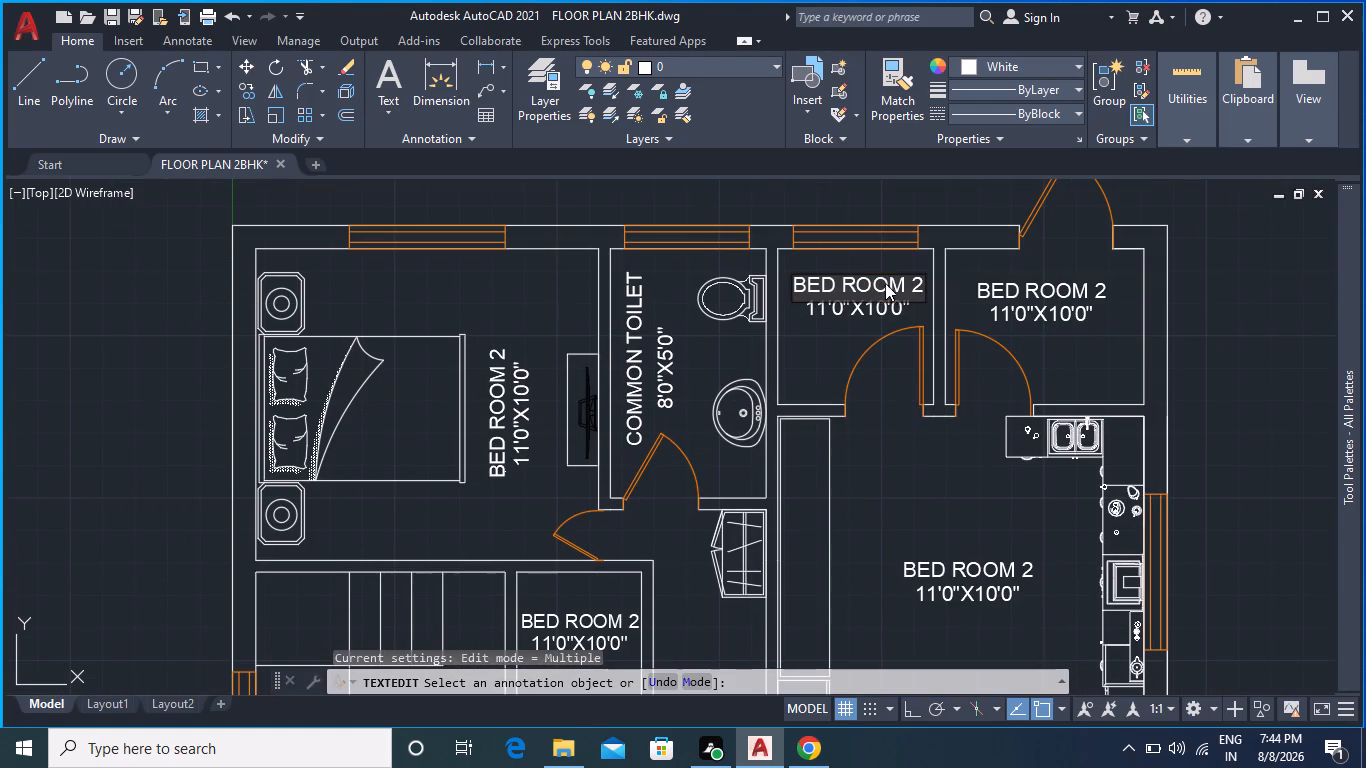
double_click(900, 282)
double_click(901, 282)
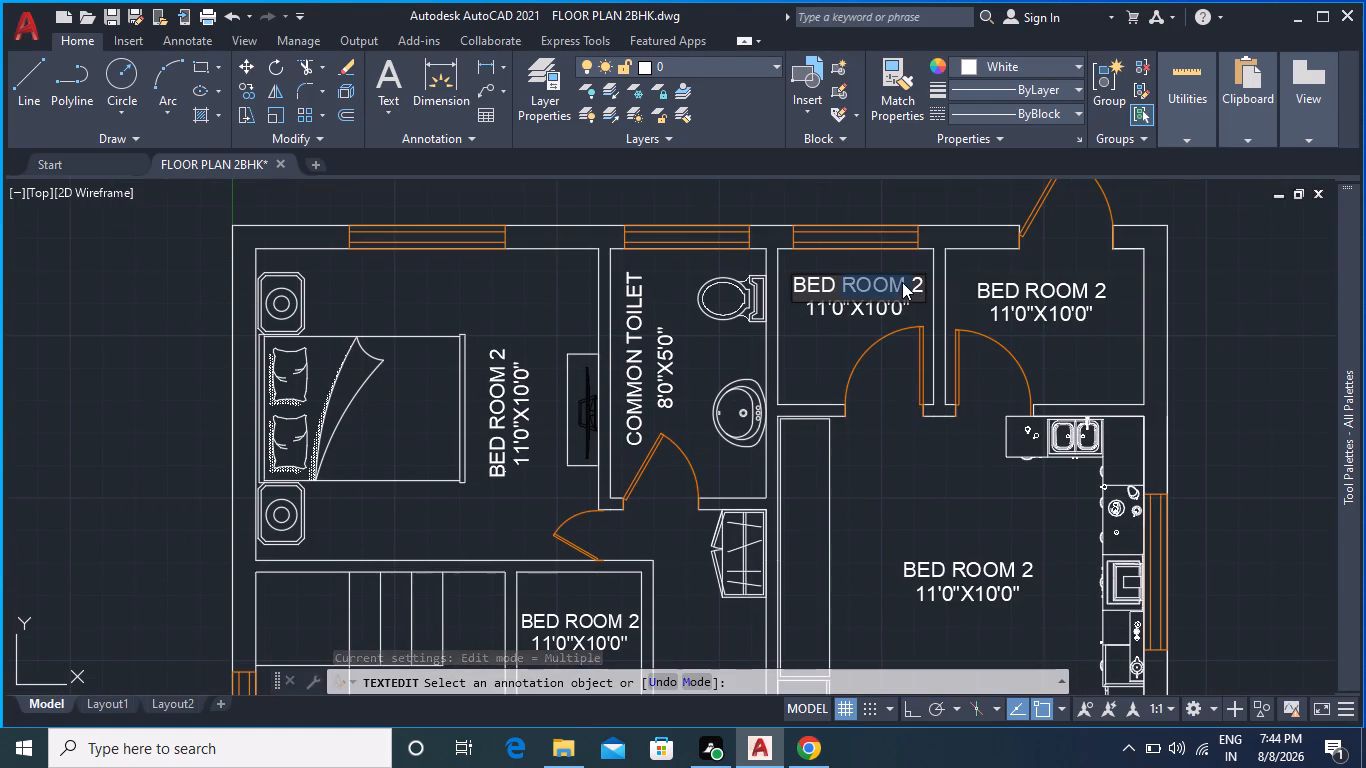
key(Escape)
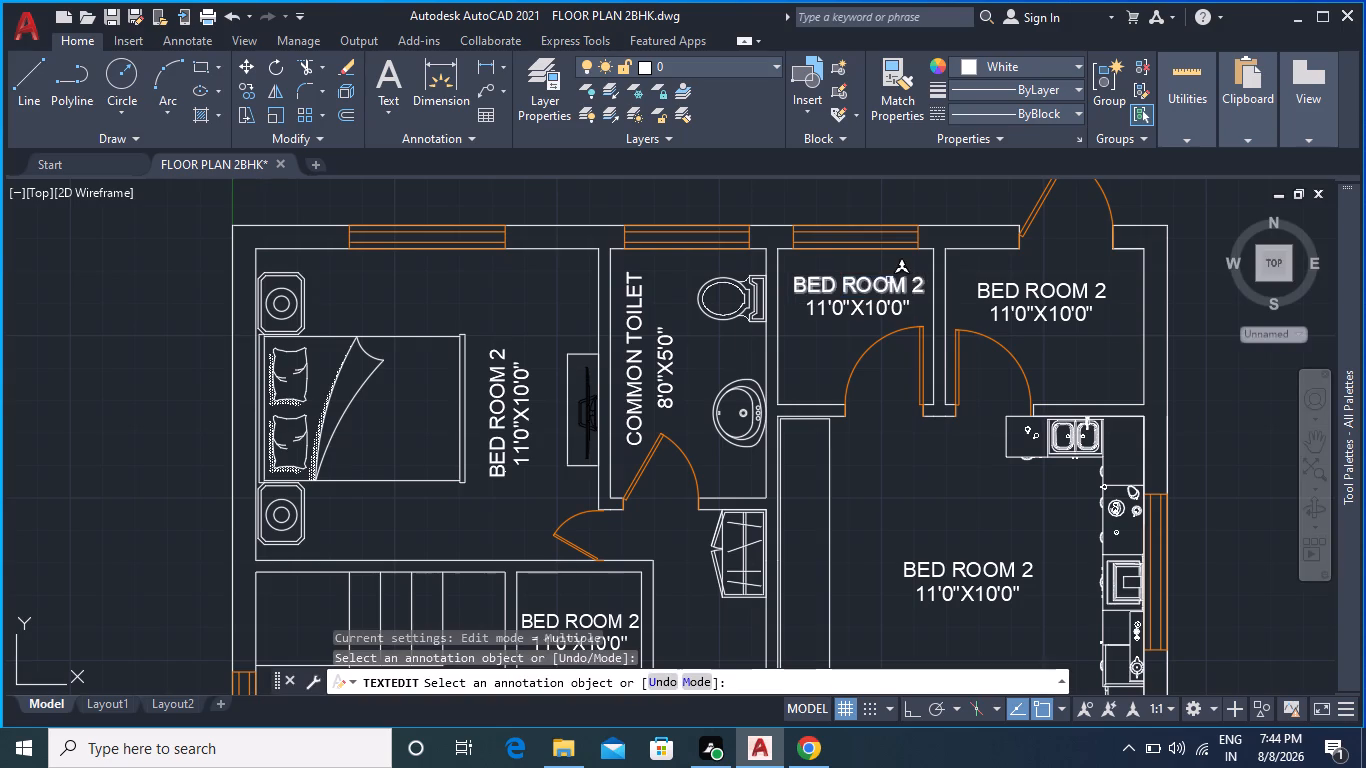
double_click(896, 290)
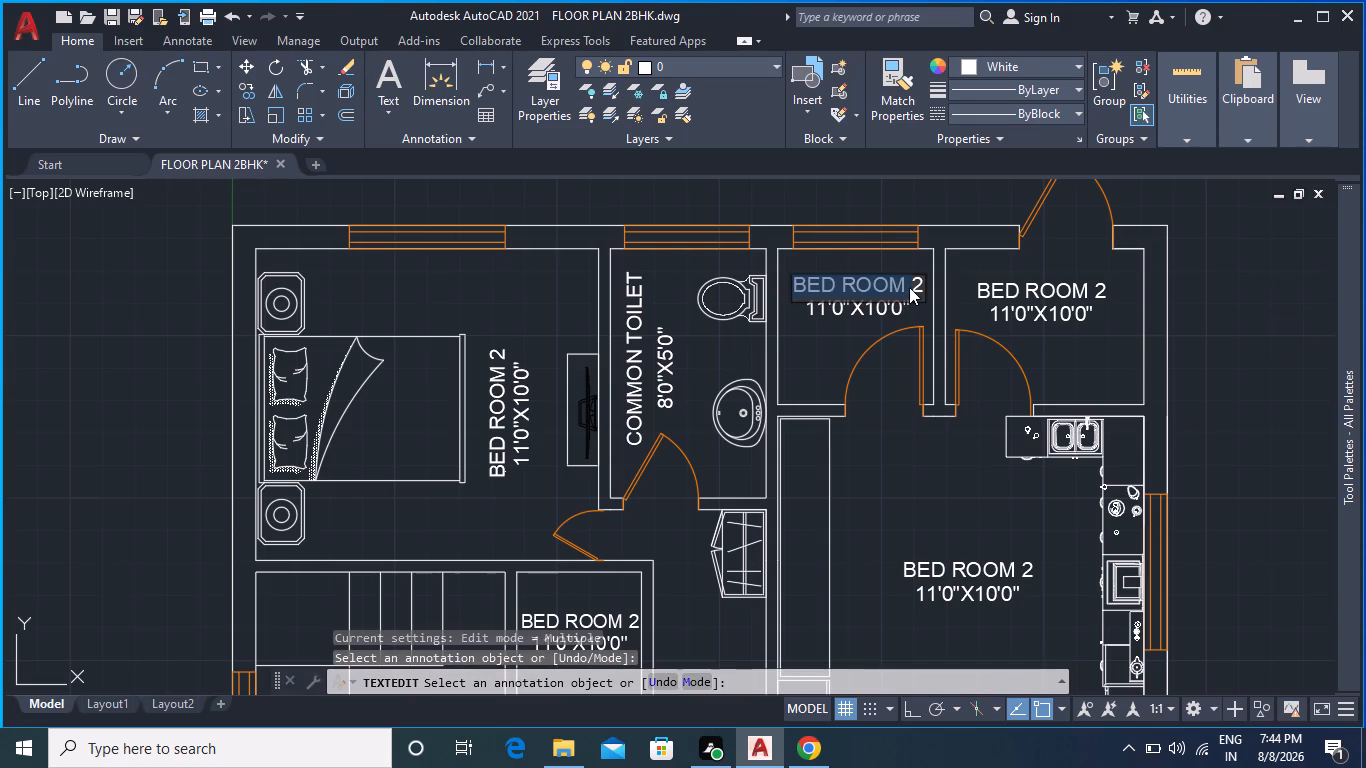
click(910, 287)
click(921, 287)
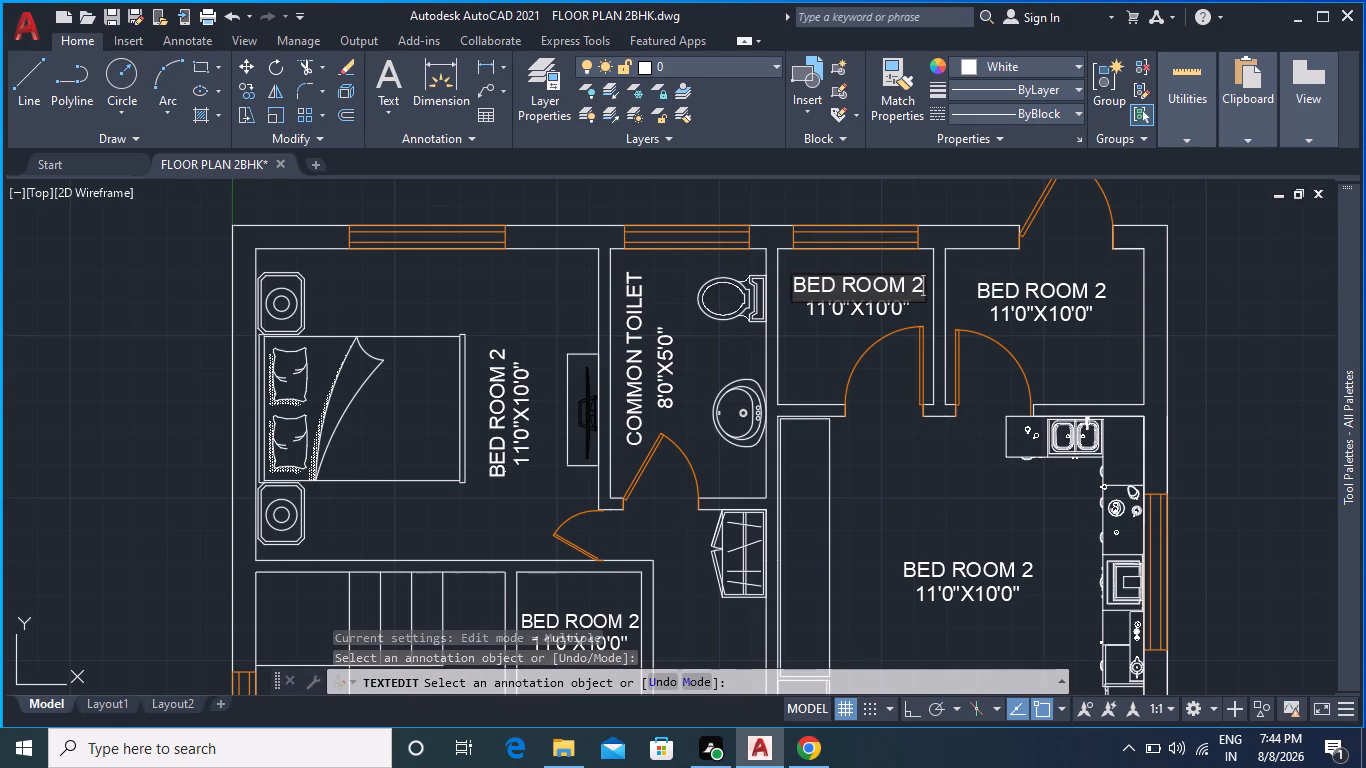
key(BackSpace)
key(BackSpace)
key(BackSpace)
key(BackSpace)
key(BackSpace)
key(BackSpace)
key(BackSpace)
key(BackSpace)
key(BackSpace)
key(BackSpace)
key(BackSpace)
key(BackSpace)
key(BackSpace)
key(BackSpace)
key(BackSpace)
key(BackSpace)
key(BackSpace)
key(BackSpace)
key(BackSpace)
key(BackSpace)
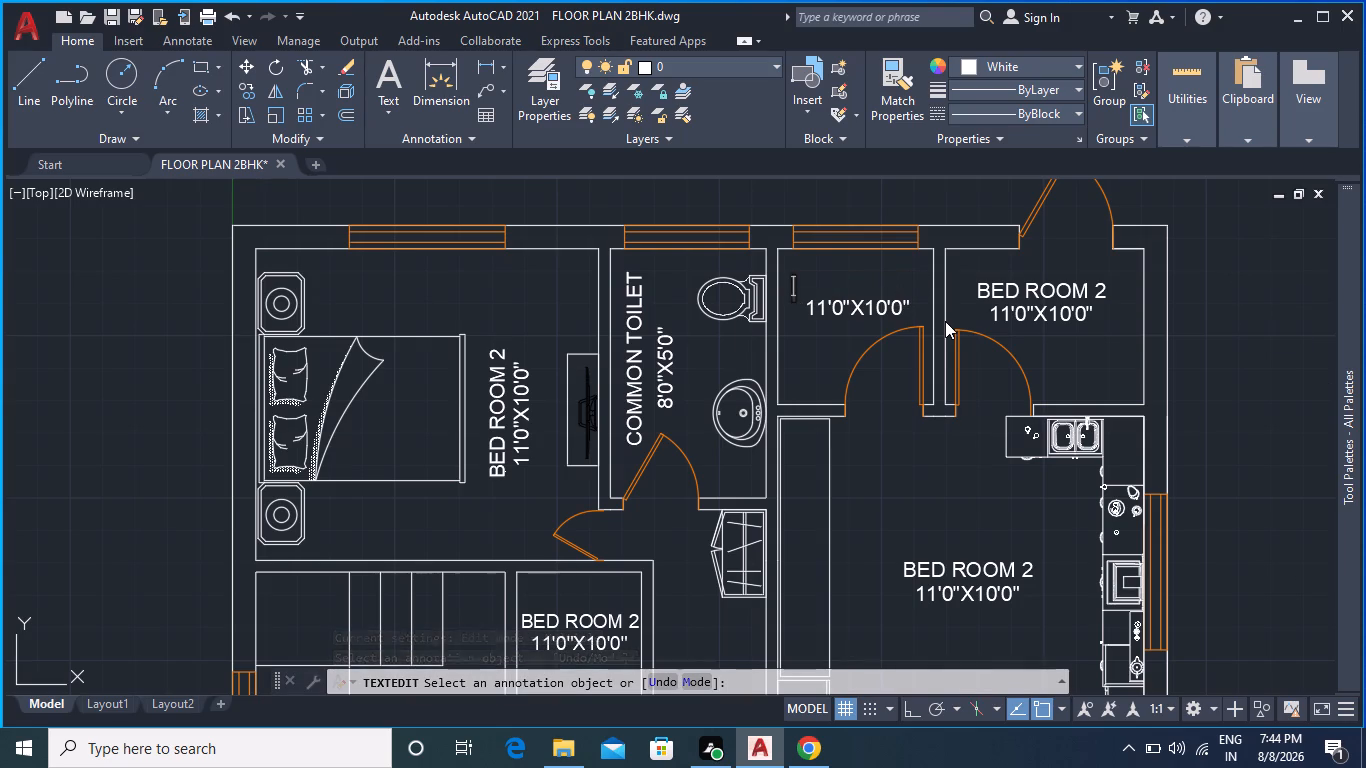
text(STORE)
key(space)
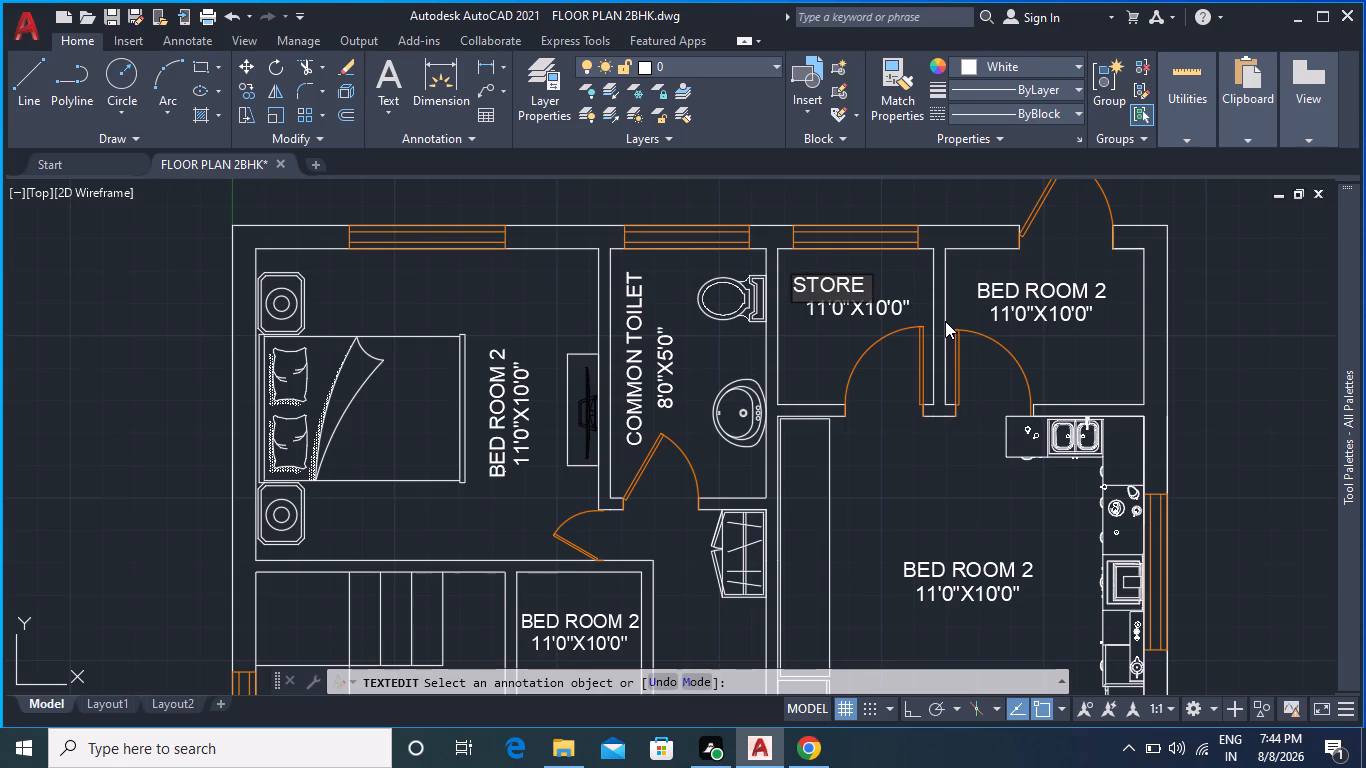
text(ROOM)
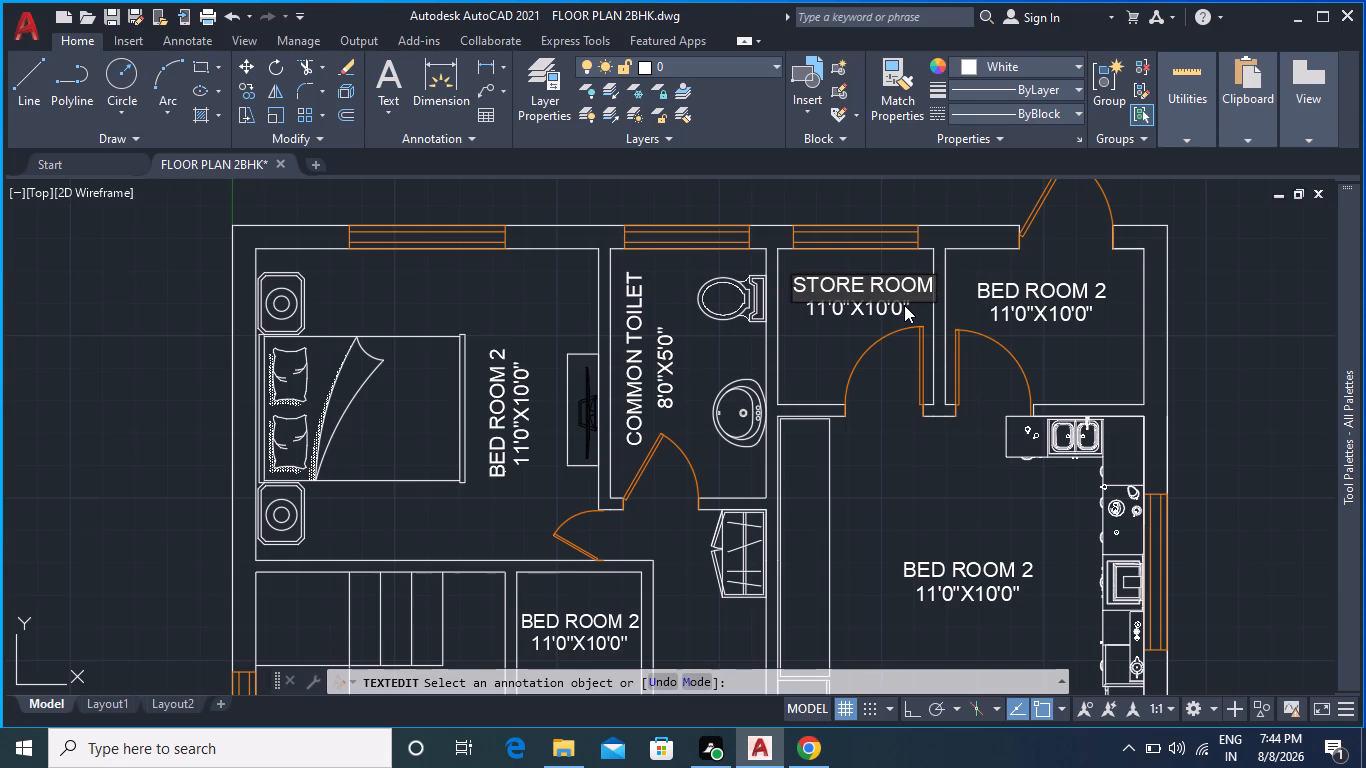
click(827, 315)
Change the size text under the STORE ROOM label to 5'0"X4'0".
double_click(878, 314)
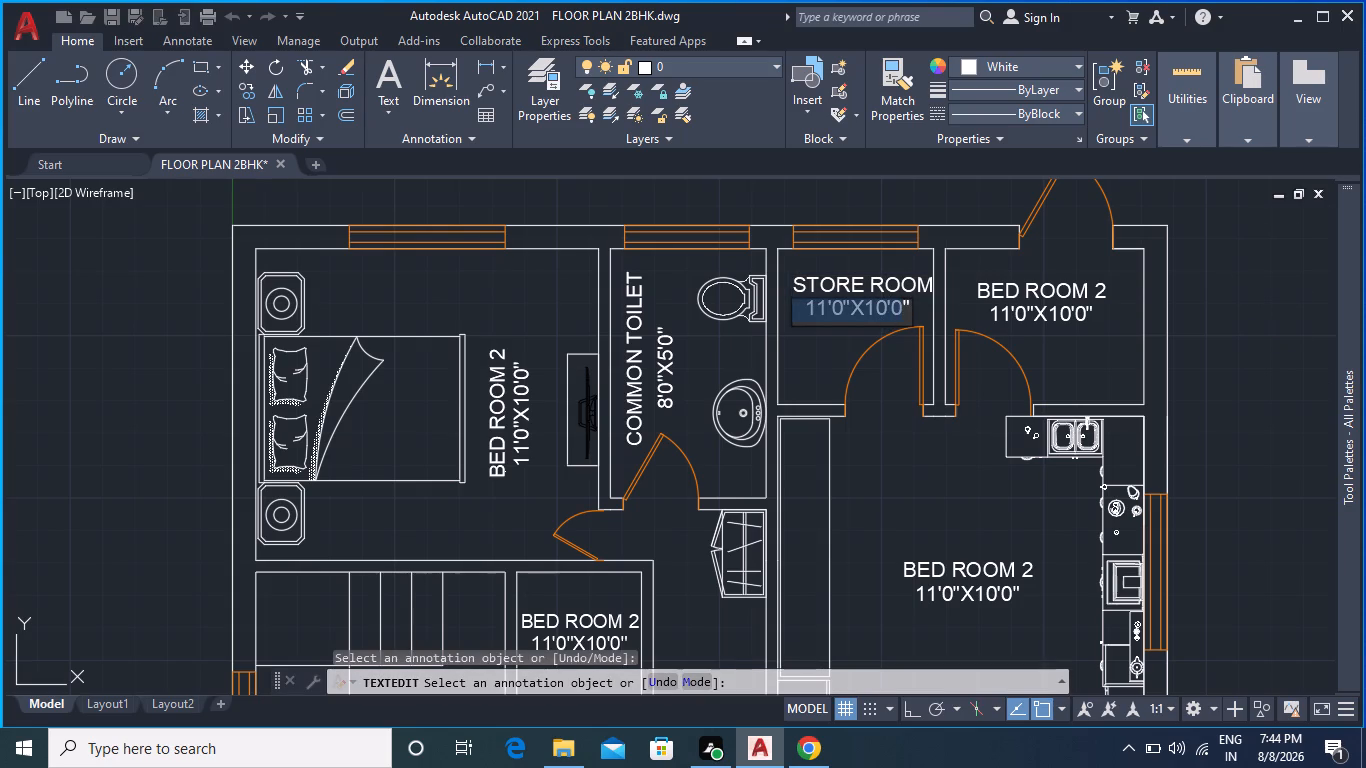
click(907, 310)
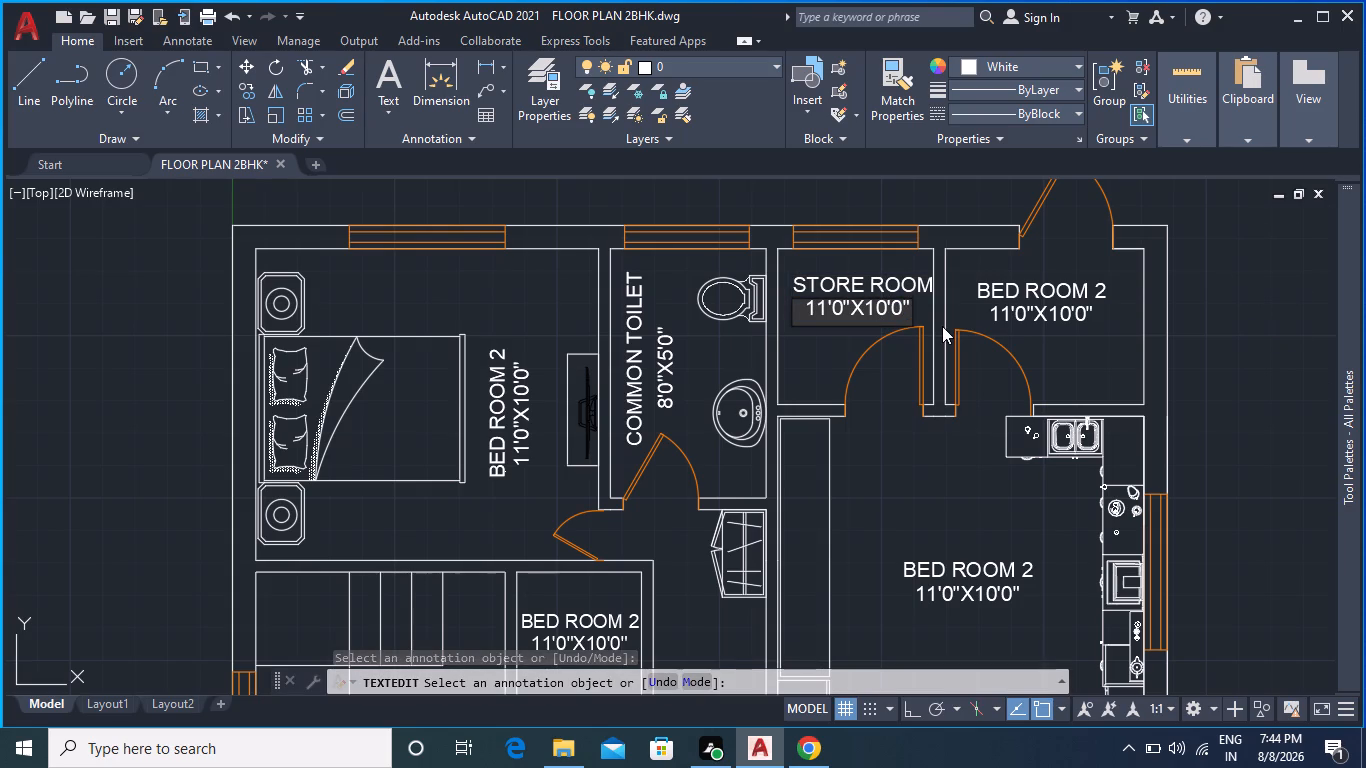
key(BackSpace)
key(BackSpace)
key(BackSpace)
key(BackSpace)
key(BackSpace)
key(BackSpace)
key(BackSpace)
key(BackSpace)
key(BackSpace)
key(BackSpace)
key(BackSpace)
key(BackSpace)
key(BackSpace)
key(BackSpace)
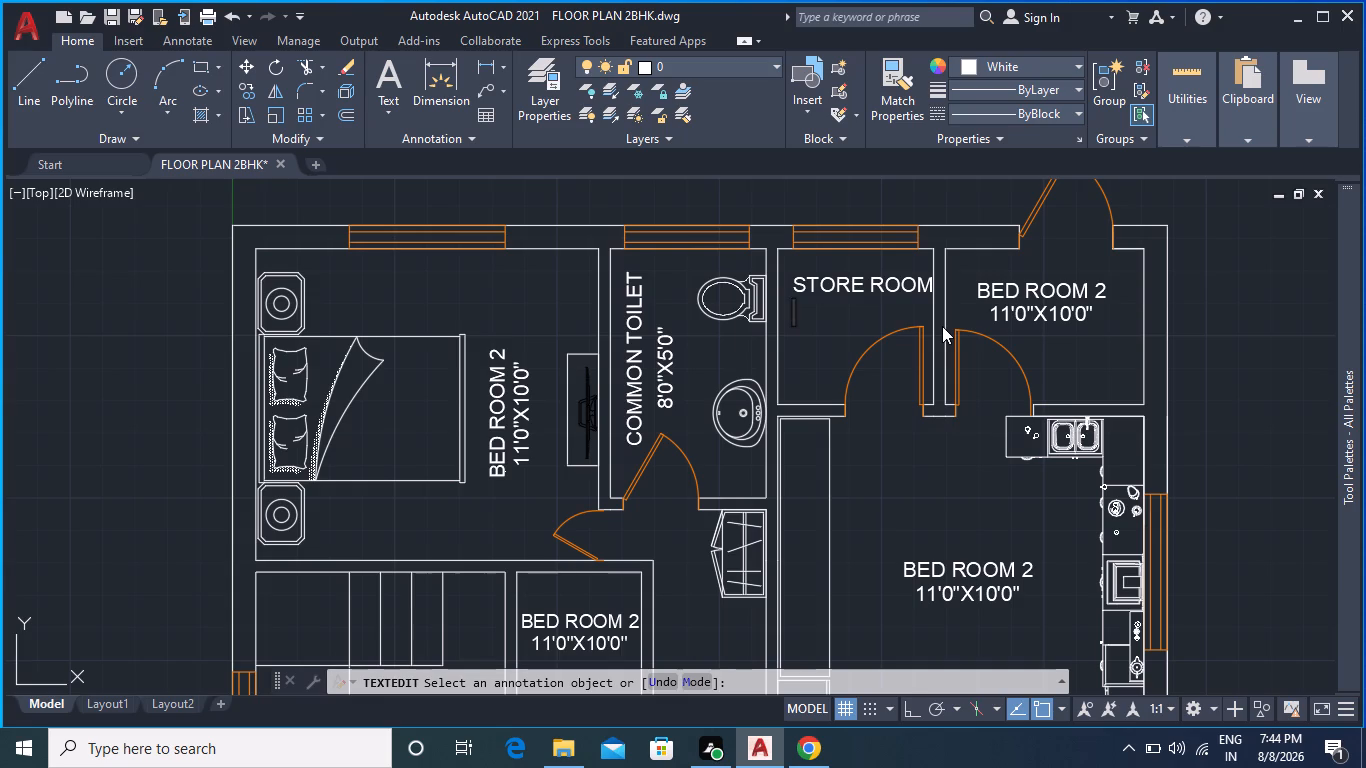
key(5)
text('0"X)
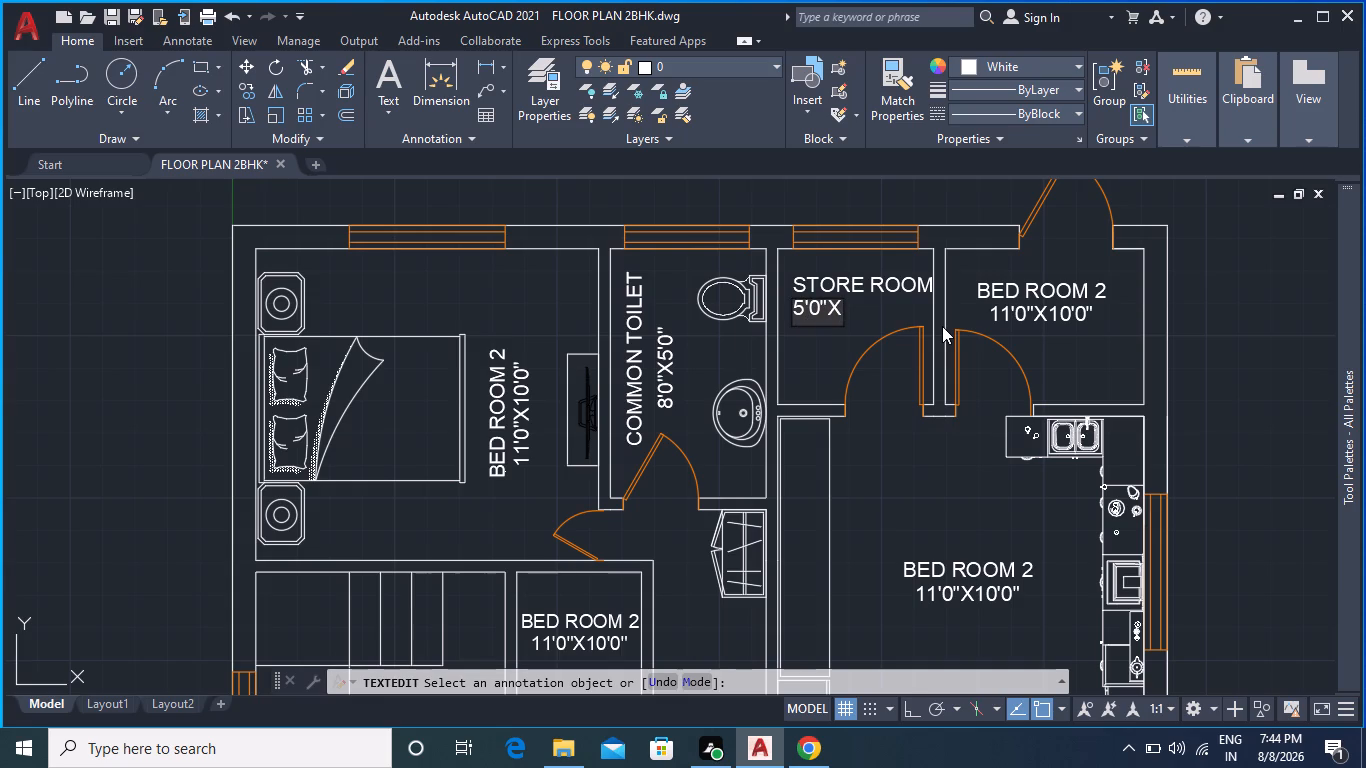
text(4')
text(0")
click(834, 343)
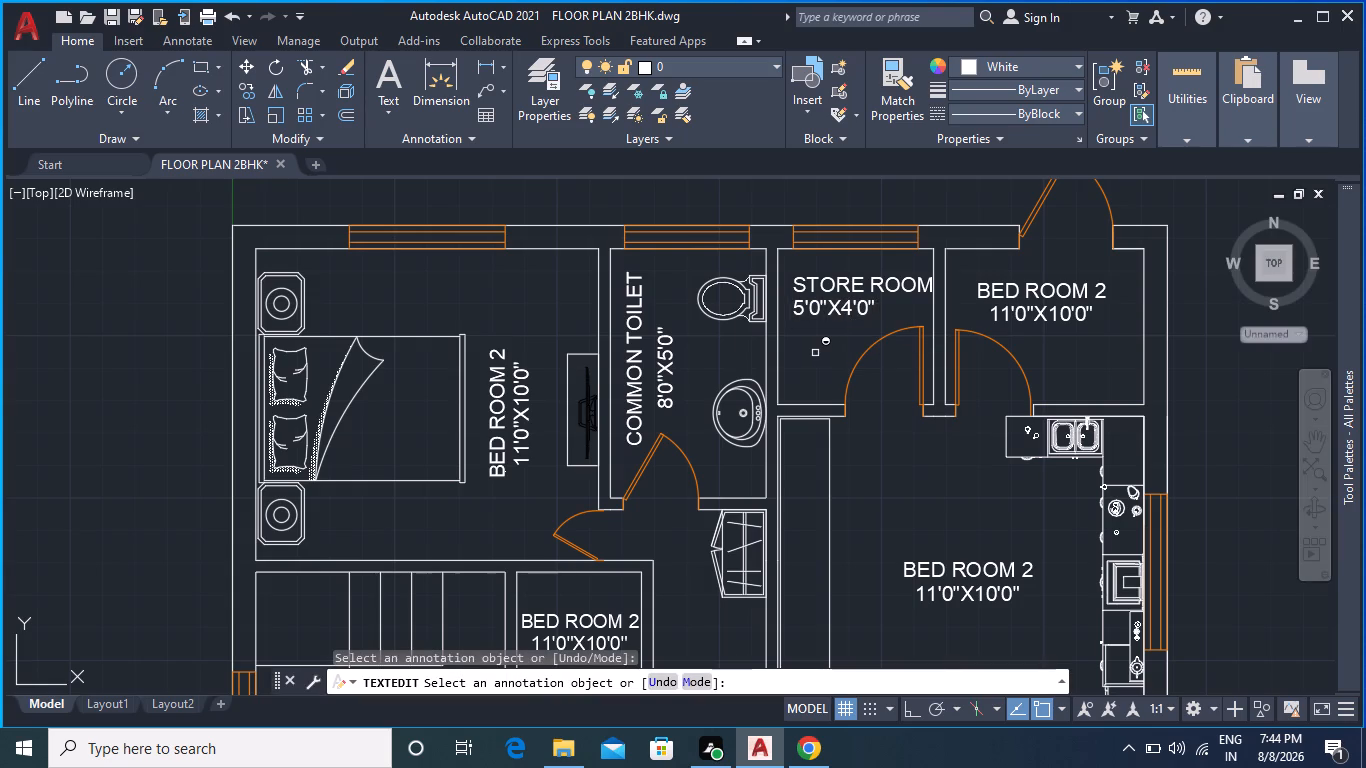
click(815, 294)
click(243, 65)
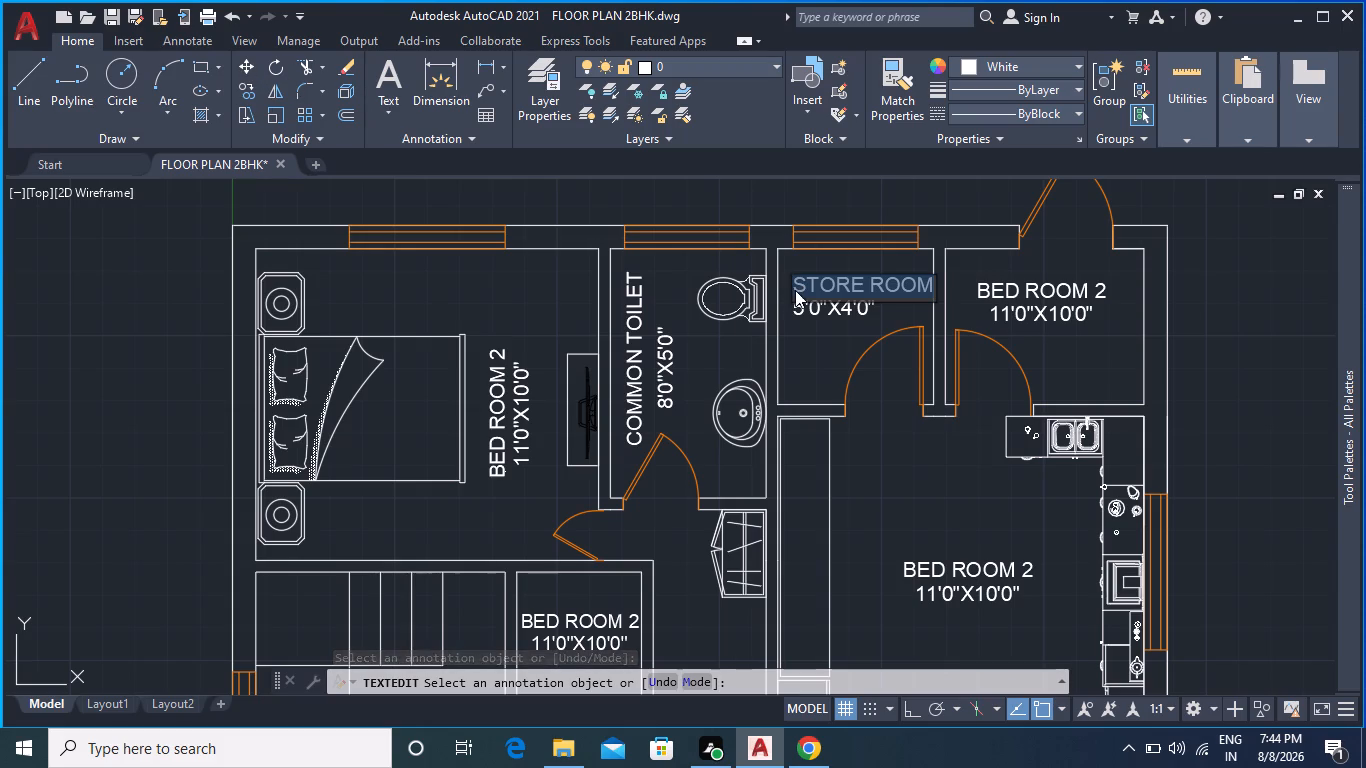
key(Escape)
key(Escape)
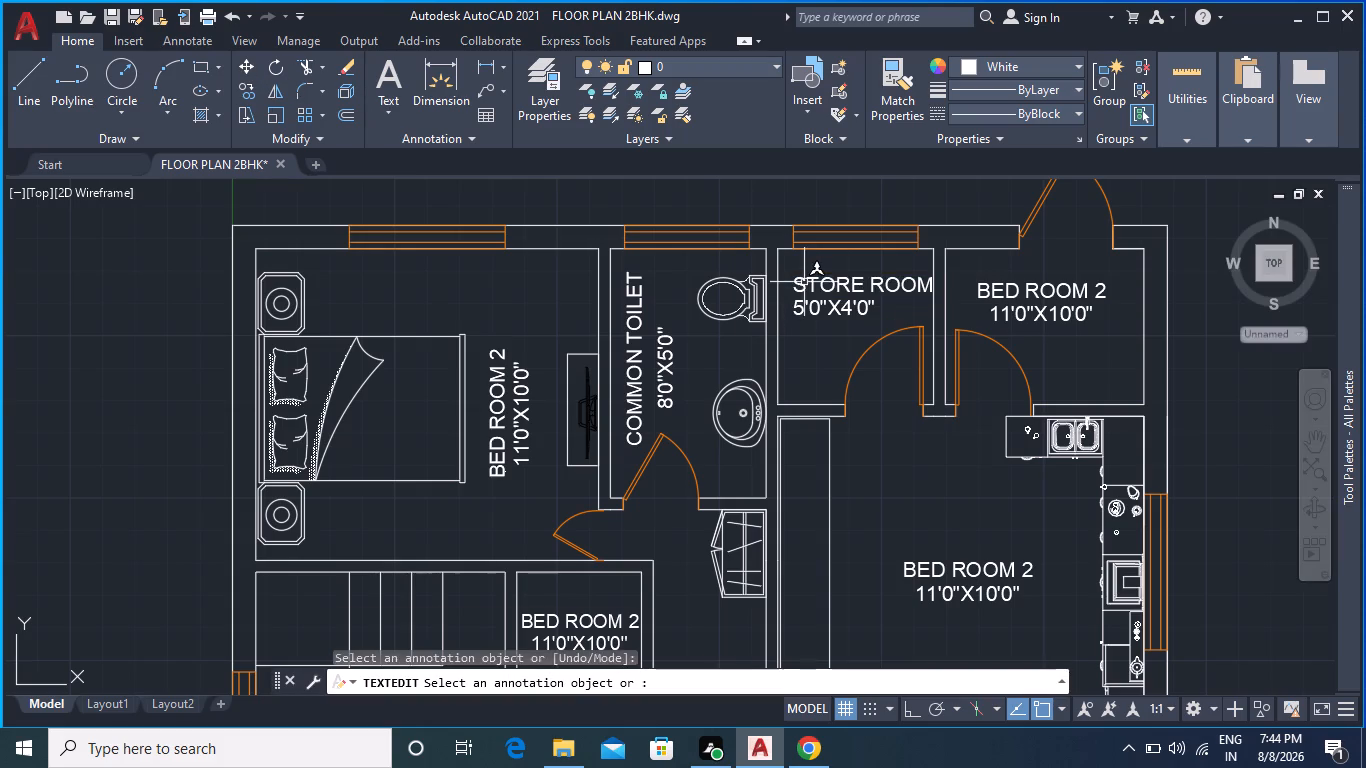
Move the STORE ROOM label slightly up and left so it sits inside the room, clear of the side walls.
click(812, 288)
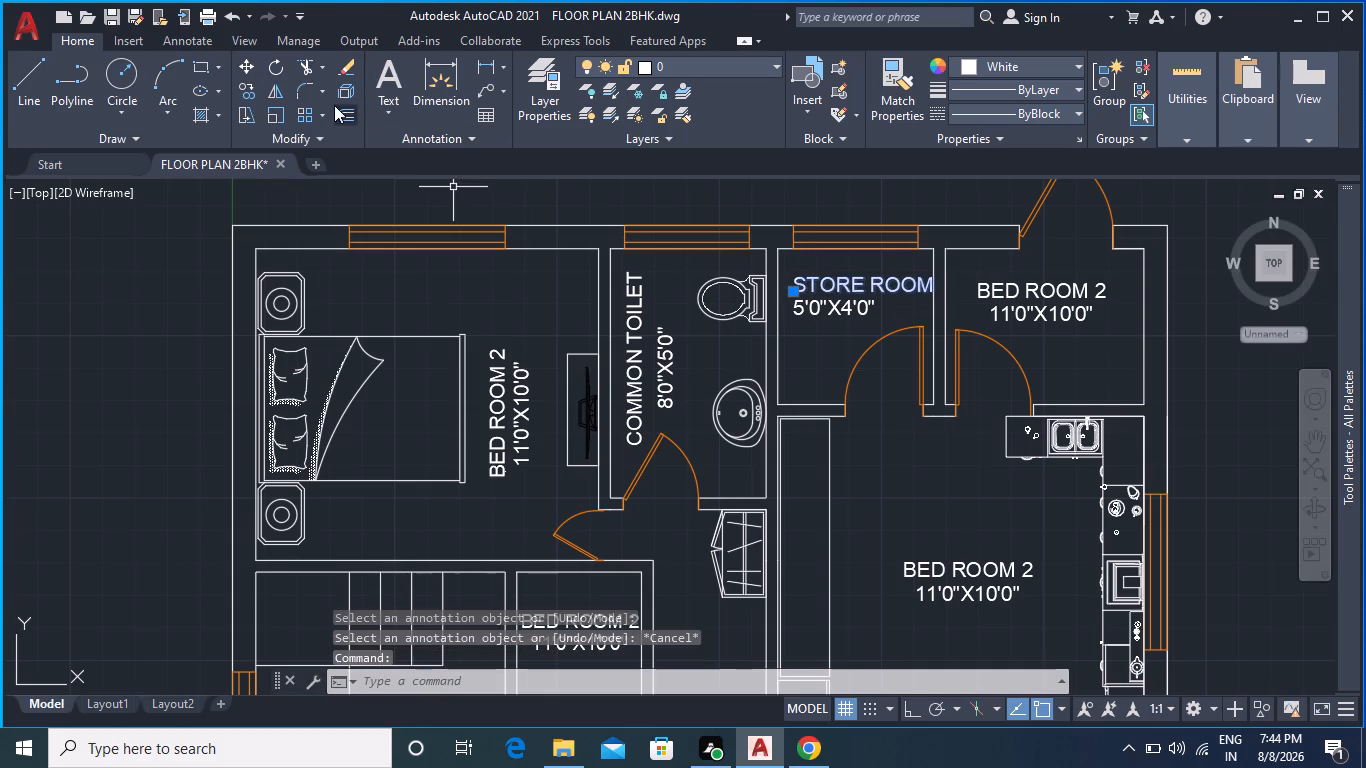
click(249, 69)
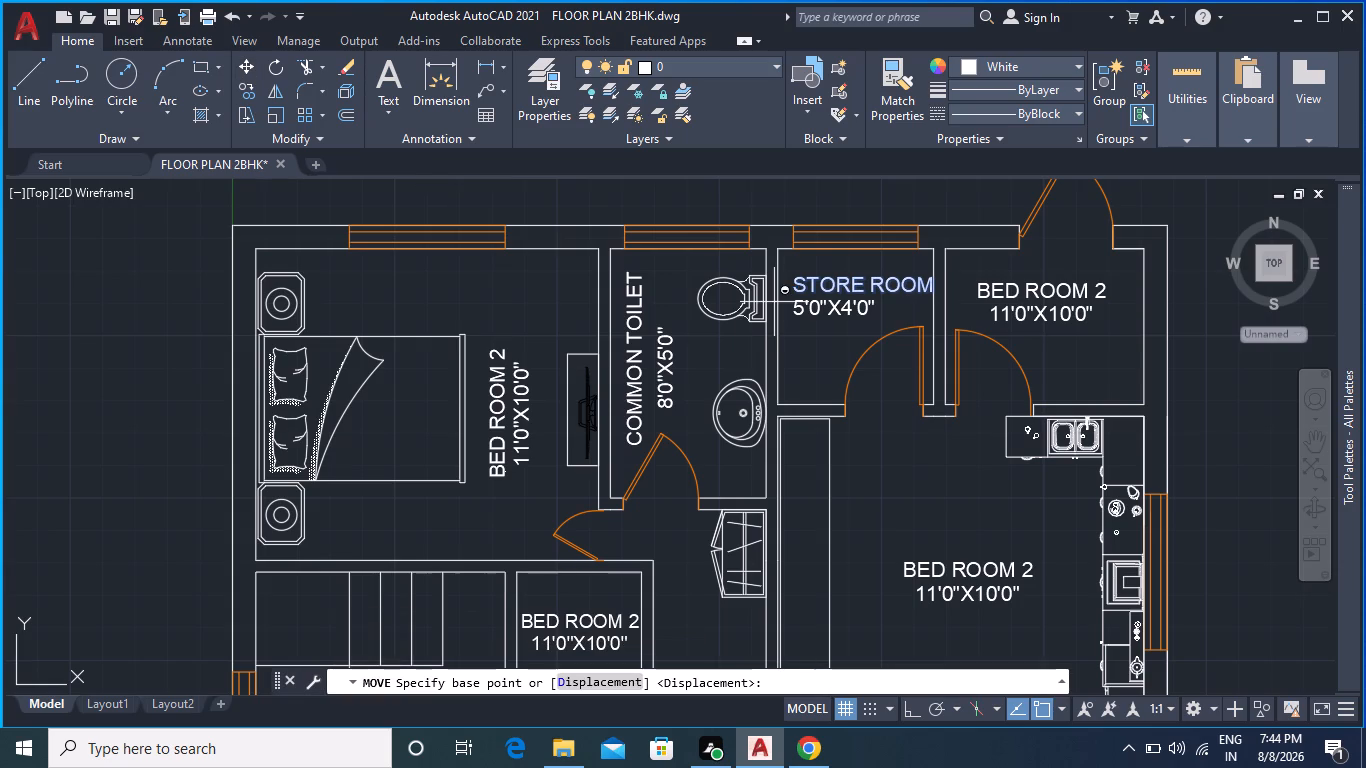
click(797, 292)
scroll(798, 294, up, 2)
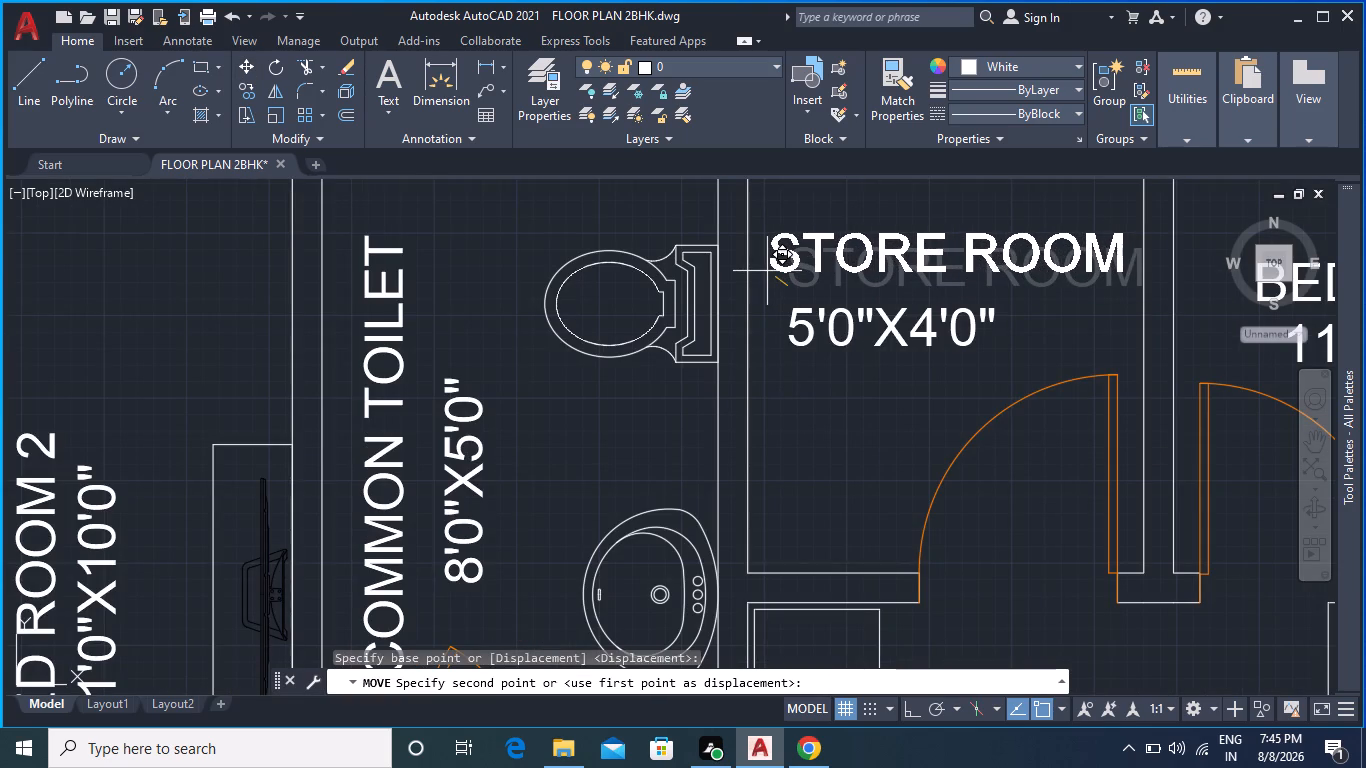
click(769, 271)
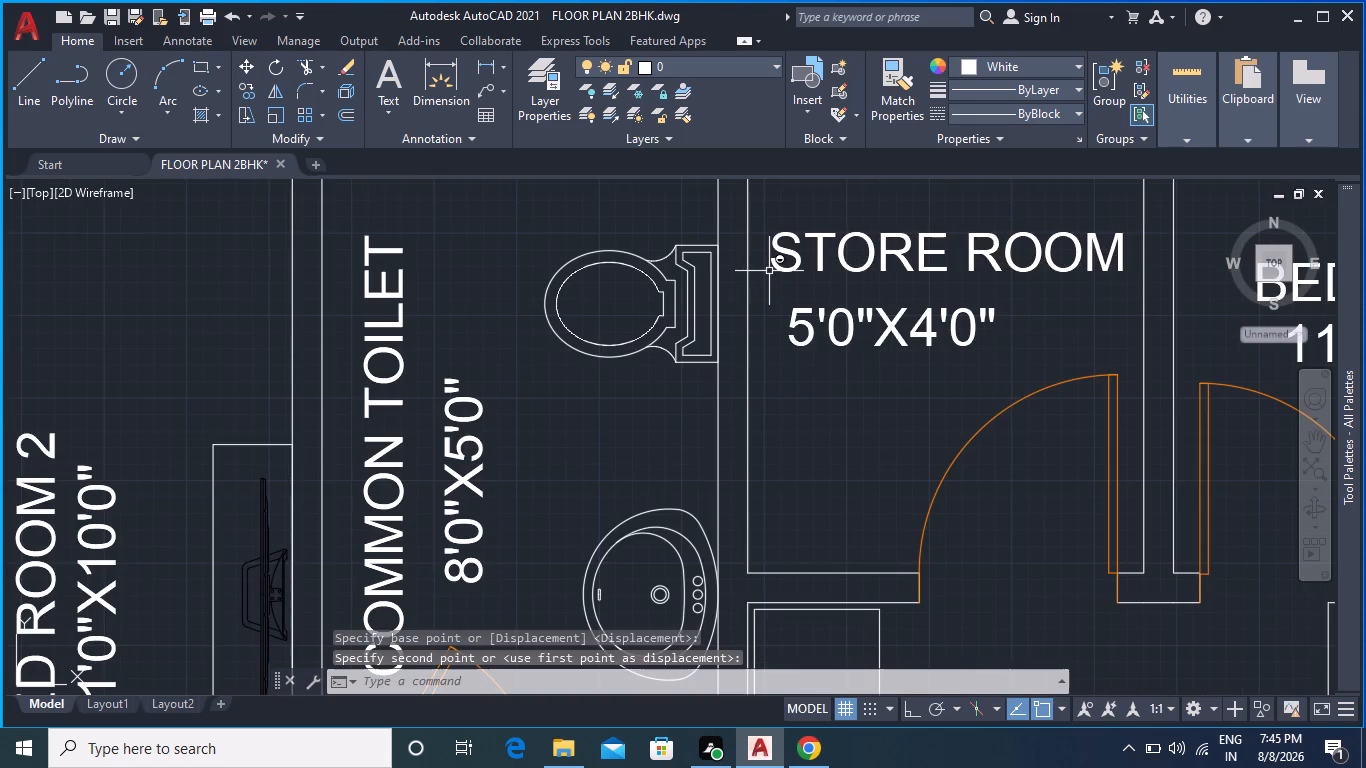
Move the 5'0"X4'0" size text right and slightly up so it is centred beneath the STORE ROOM label.
click(830, 336)
key(space)
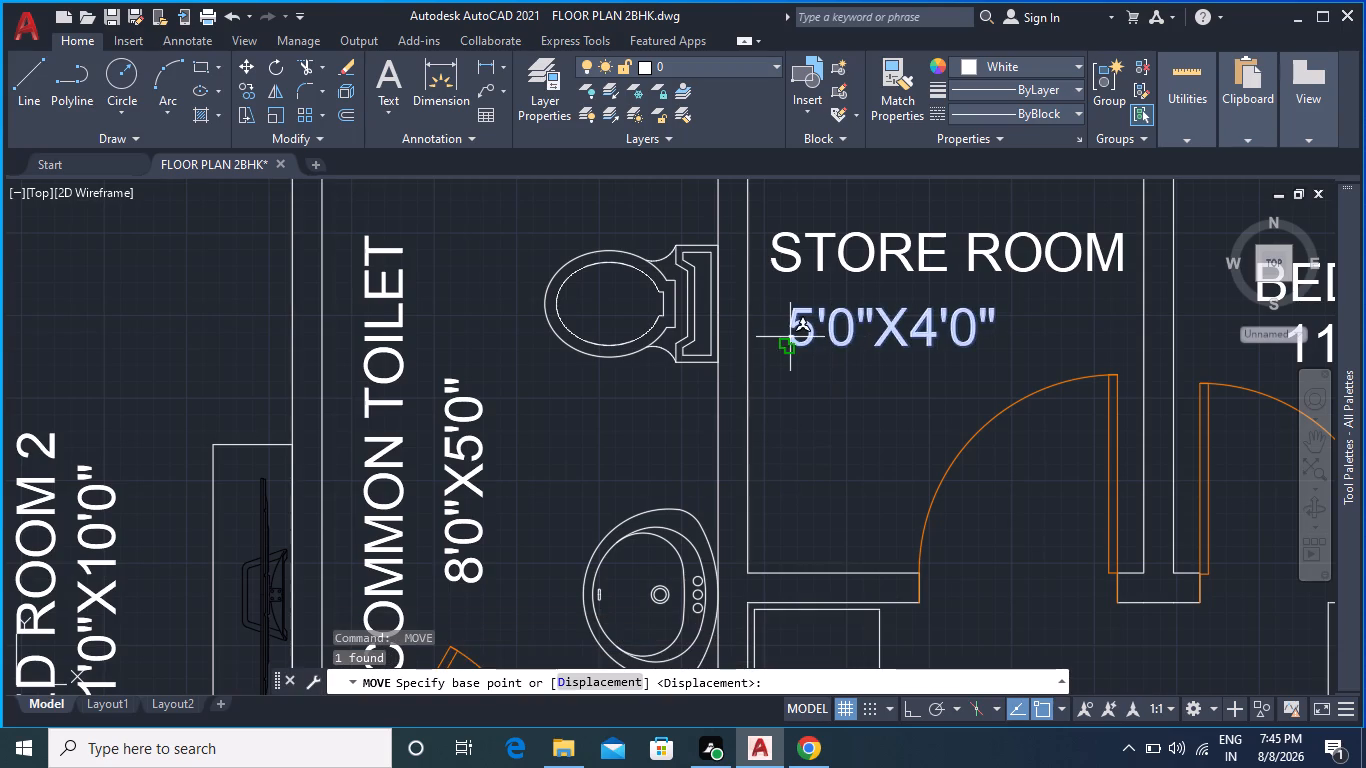
click(789, 347)
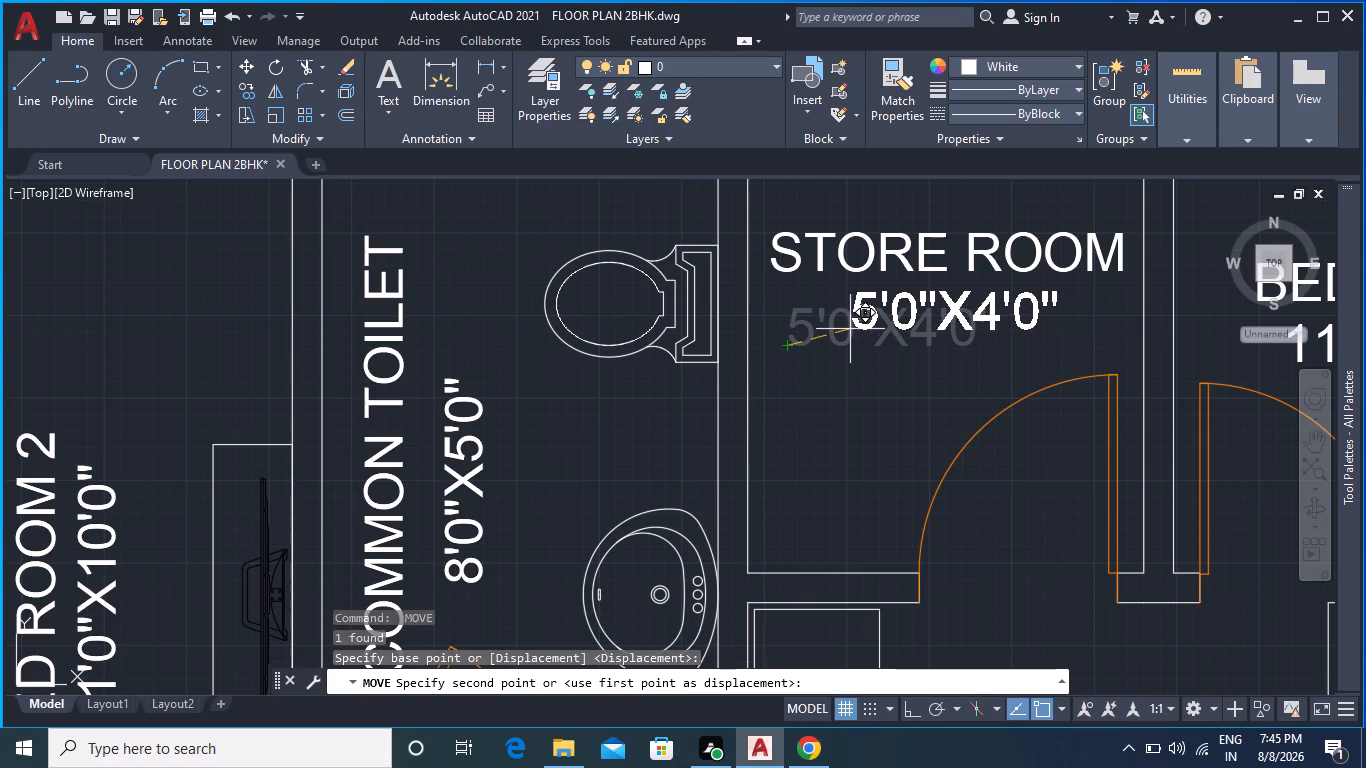
click(850, 329)
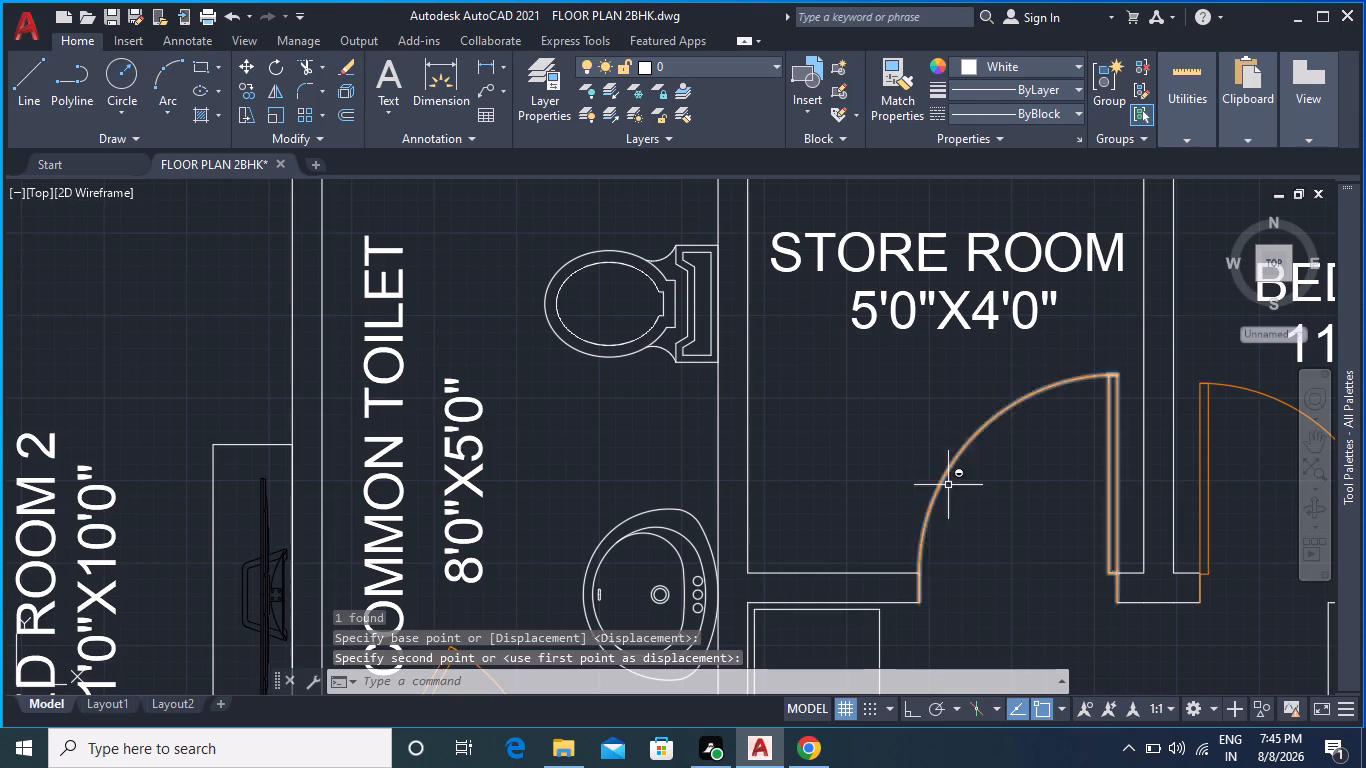
key(Escape)
Replace the BED ROOM 2 label in the room just east of the store room with UTILITY.
scroll(961, 494, down, 2)
middle_drag(1132, 410, 964, 384)
double_click(1004, 384)
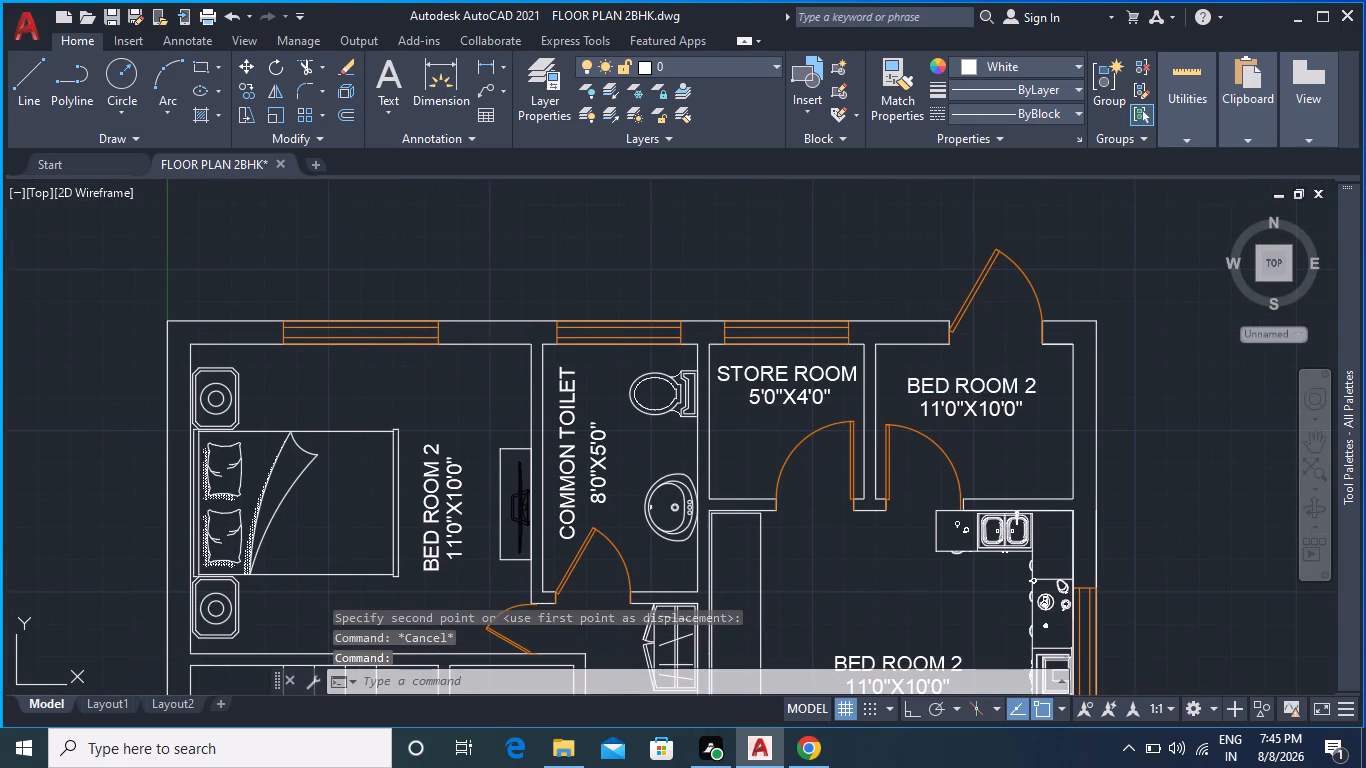
click(1021, 383)
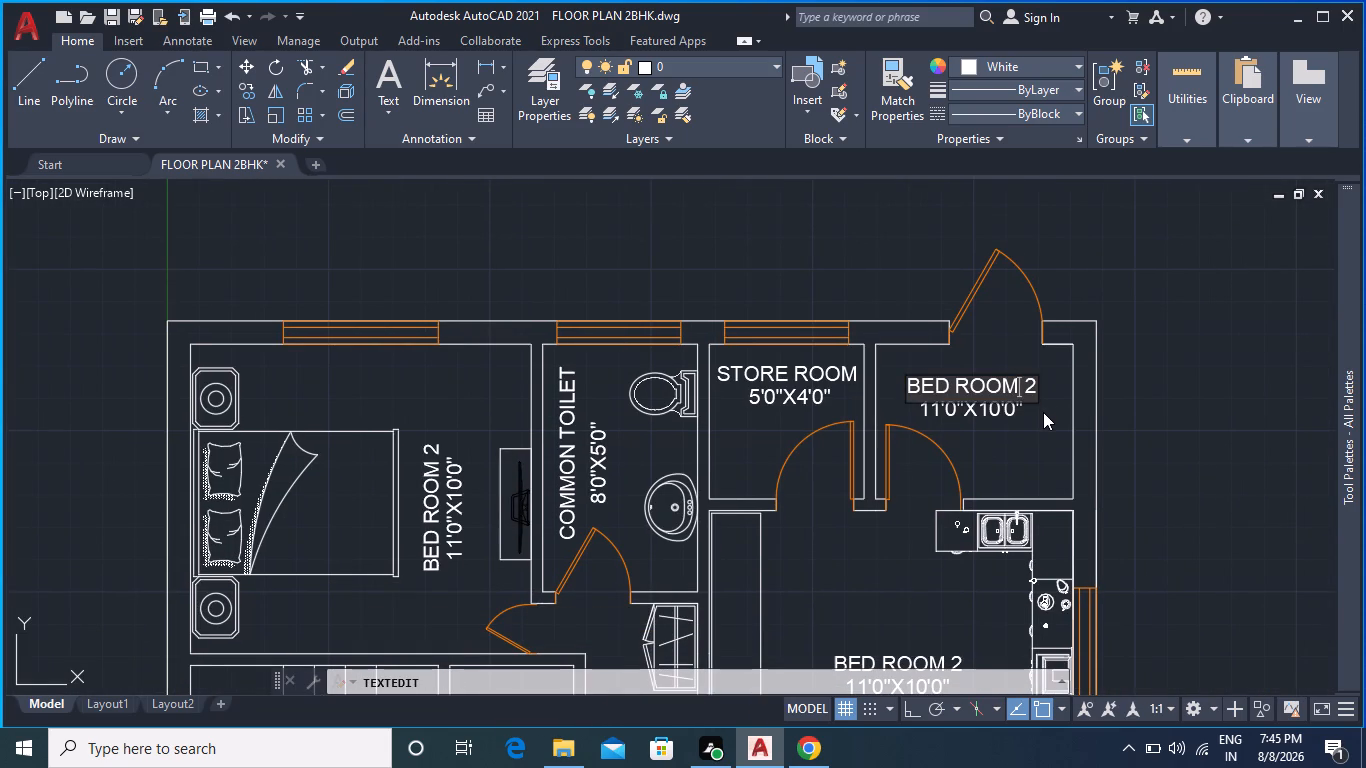
key(Right)
key(Right)
key(Right)
key(Right)
key(BackSpace)
key(BackSpace)
key(BackSpace)
key(BackSpace)
key(BackSpace)
key(BackSpace)
key(BackSpace)
key(BackSpace)
key(BackSpace)
key(BackSpace)
key(BackSpace)
key(BackSpace)
key(BackSpace)
key(BackSpace)
key(BackSpace)
key(BackSpace)
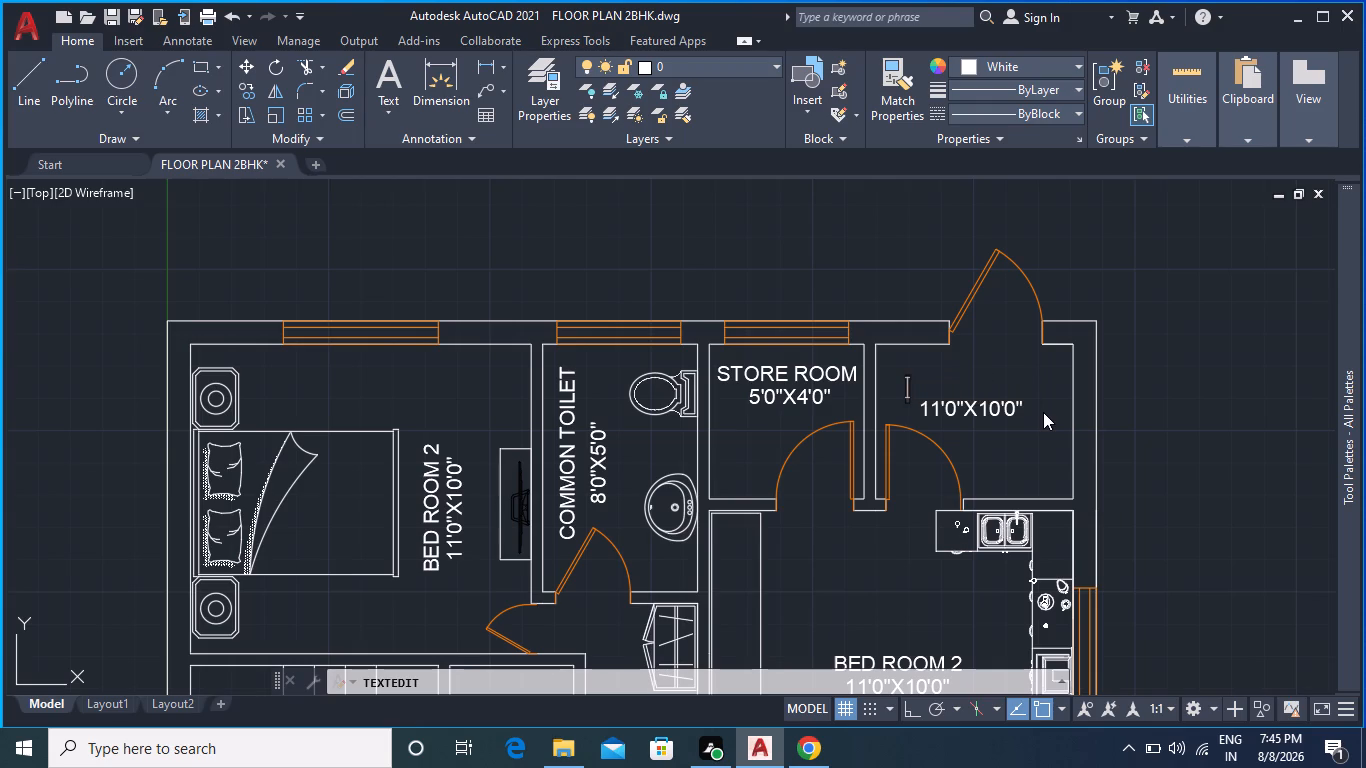
key(u)
text(TILI)
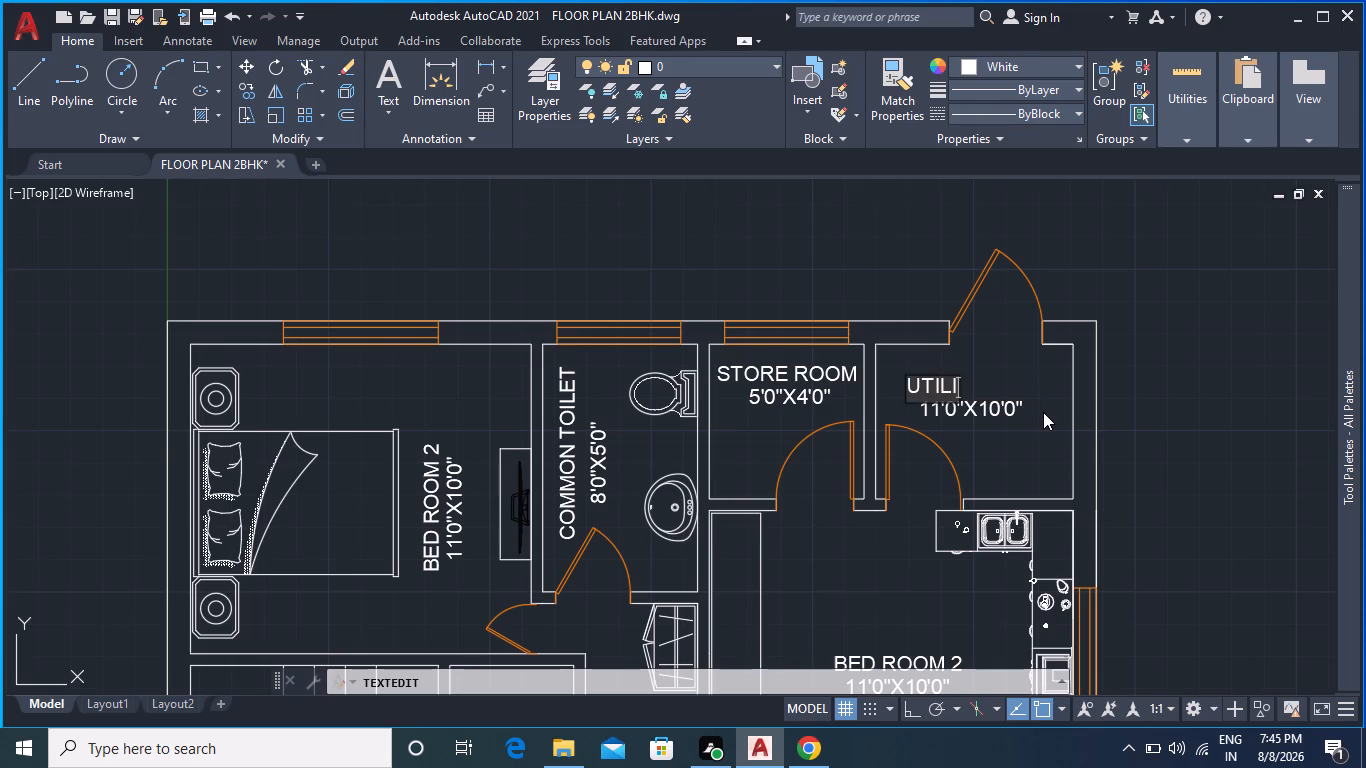
text(TY)
click(901, 395)
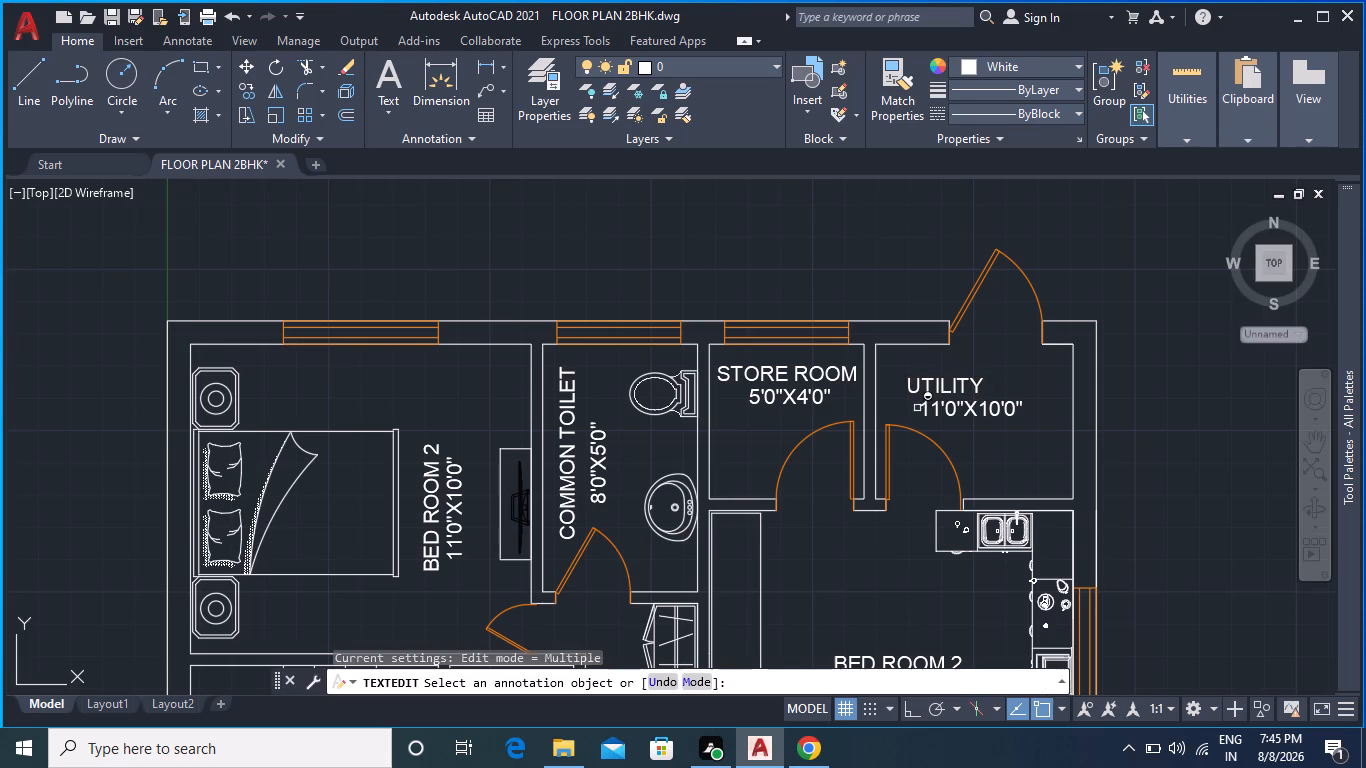
Change the size text under the UTILITY label to 6'0"X5'0".
double_click(969, 416)
click(1016, 410)
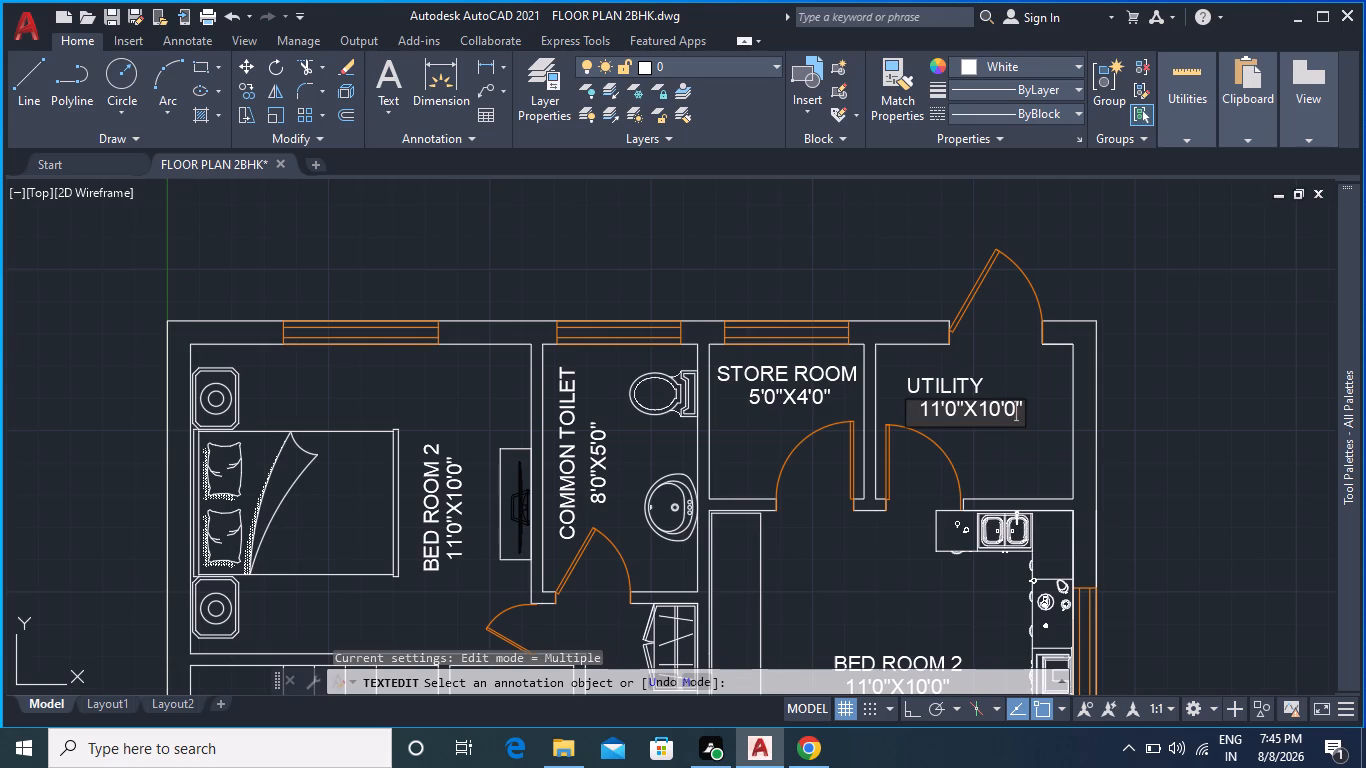
key(BackSpace)
key(BackSpace)
key(BackSpace)
key(BackSpace)
key(BackSpace)
key(BackSpace)
key(BackSpace)
key(BackSpace)
key(BackSpace)
key(BackSpace)
key(BackSpace)
key(BackSpace)
key(BackSpace)
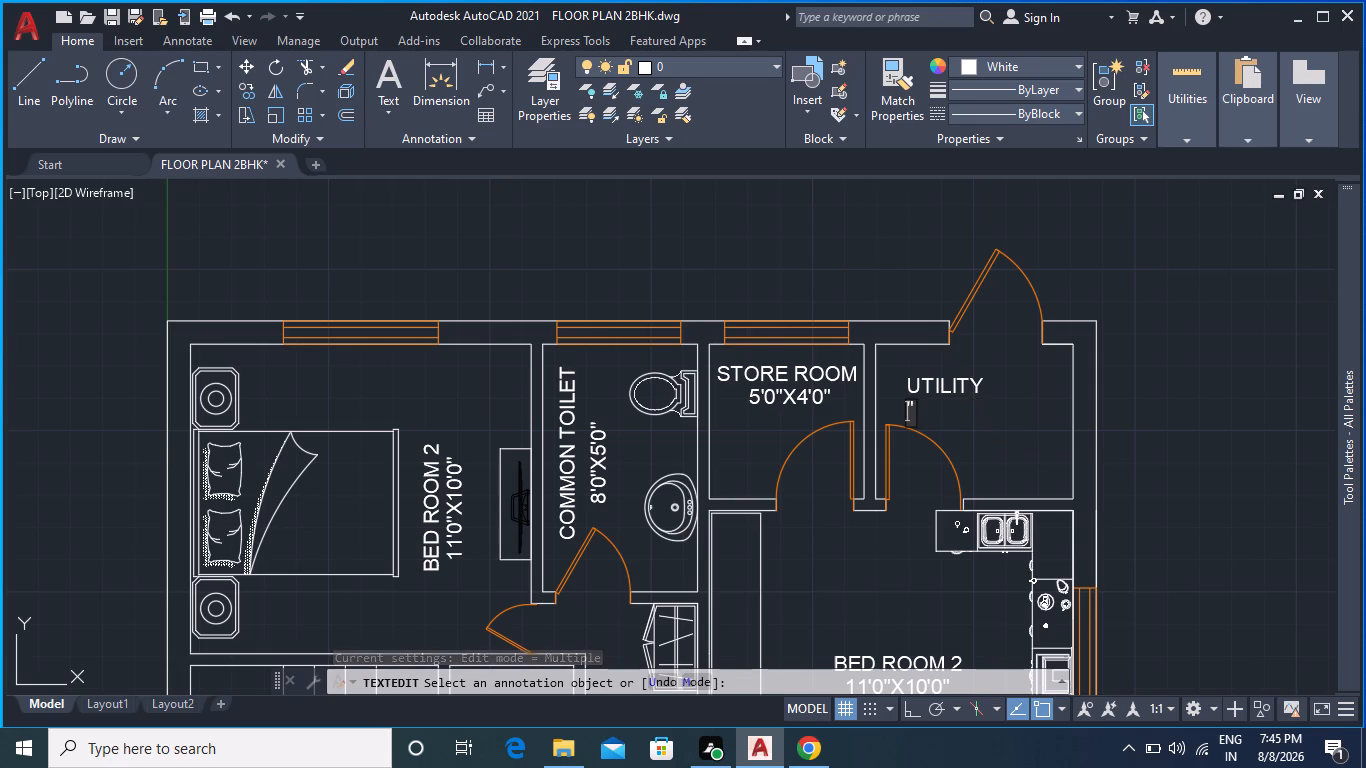
key(BackSpace)
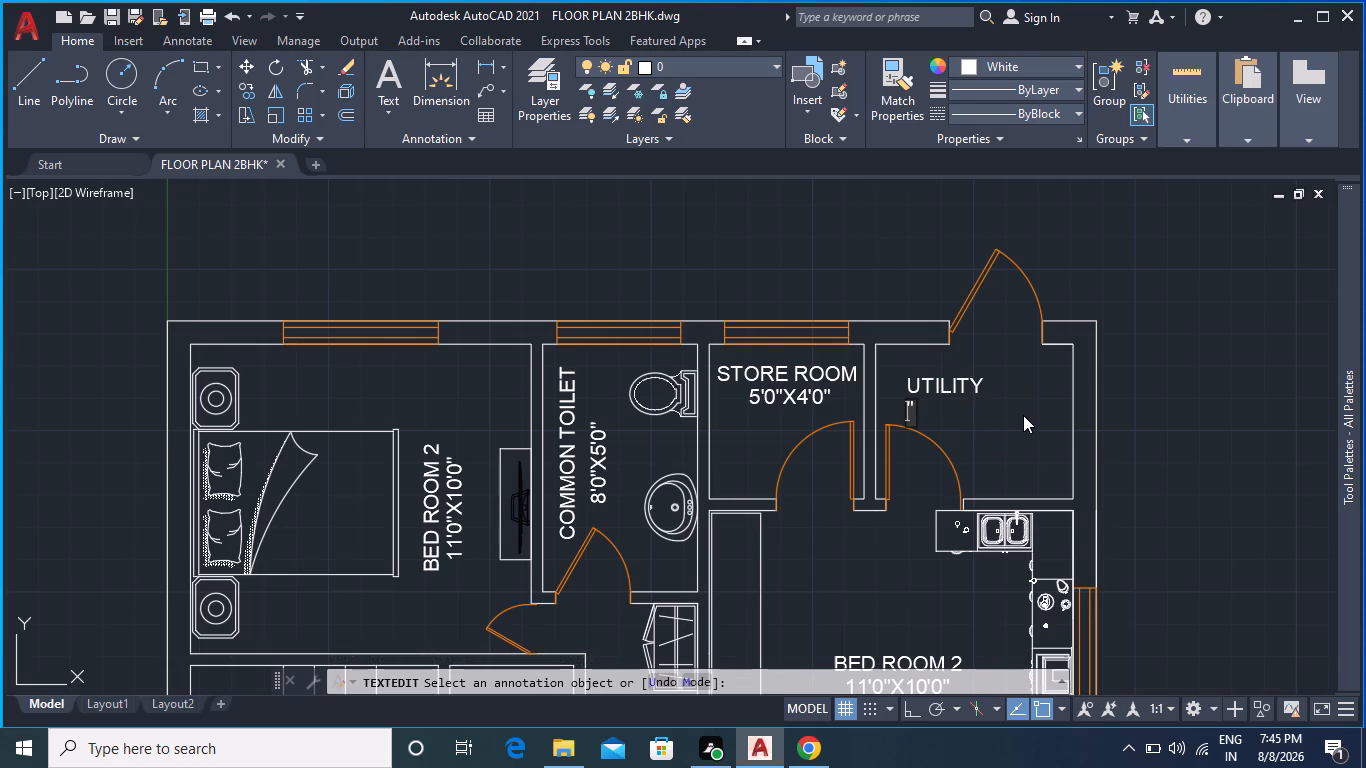
text(6')
text(0")
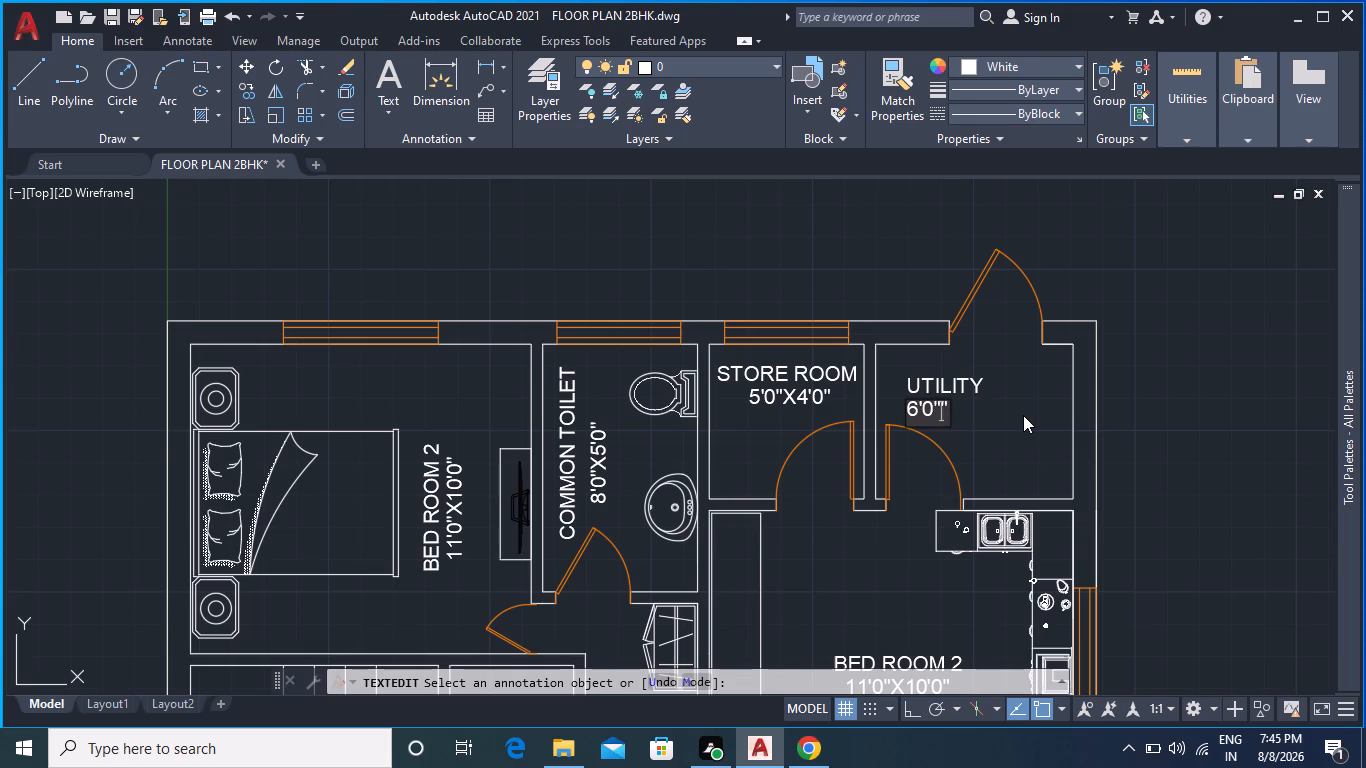
key(x)
key(5)
key(apostrophe)
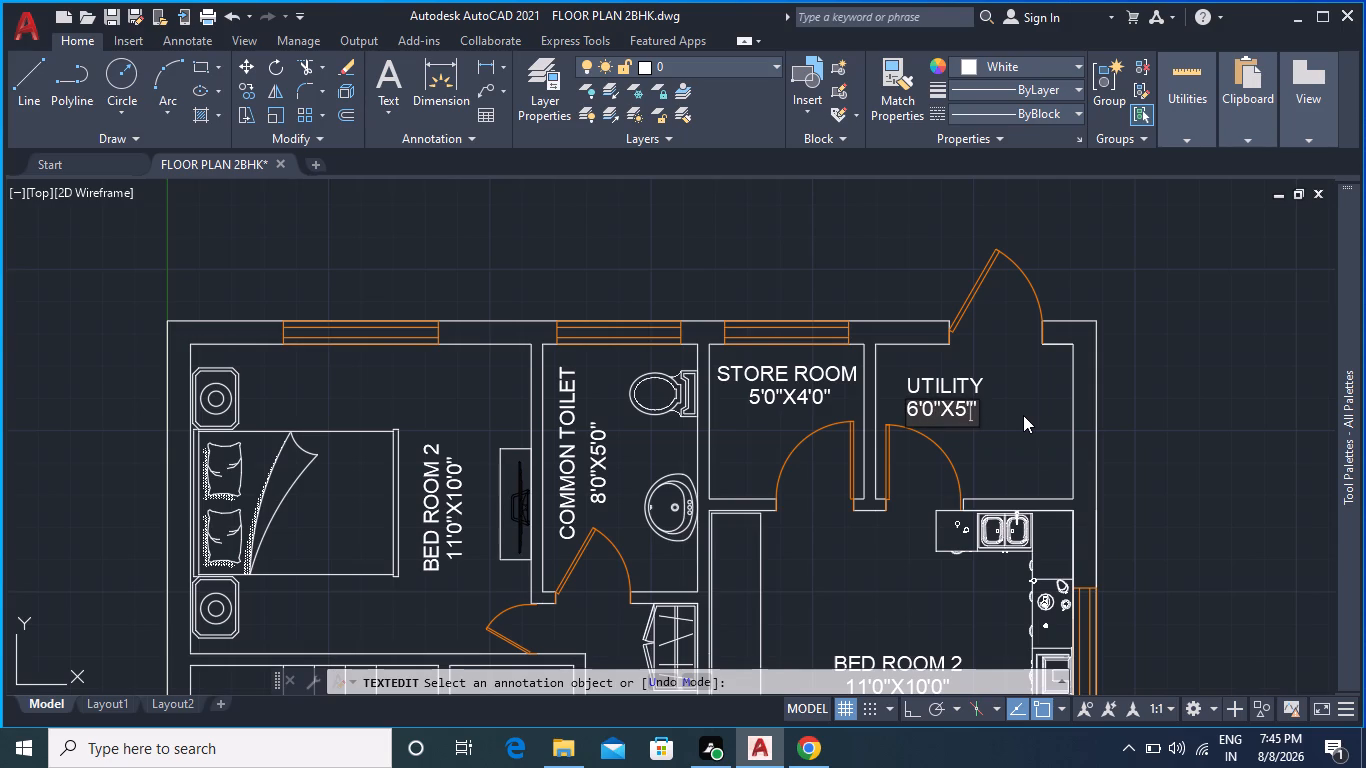
text(0")
click(900, 409)
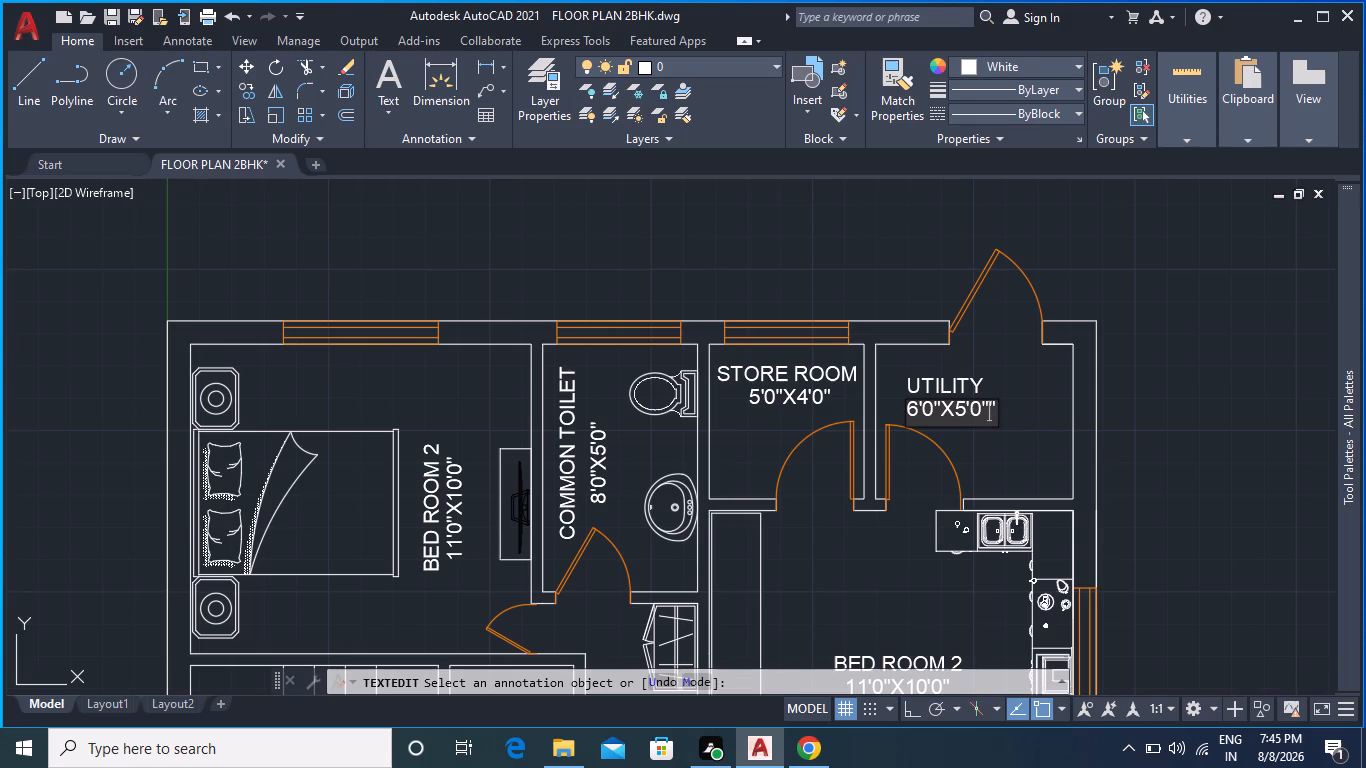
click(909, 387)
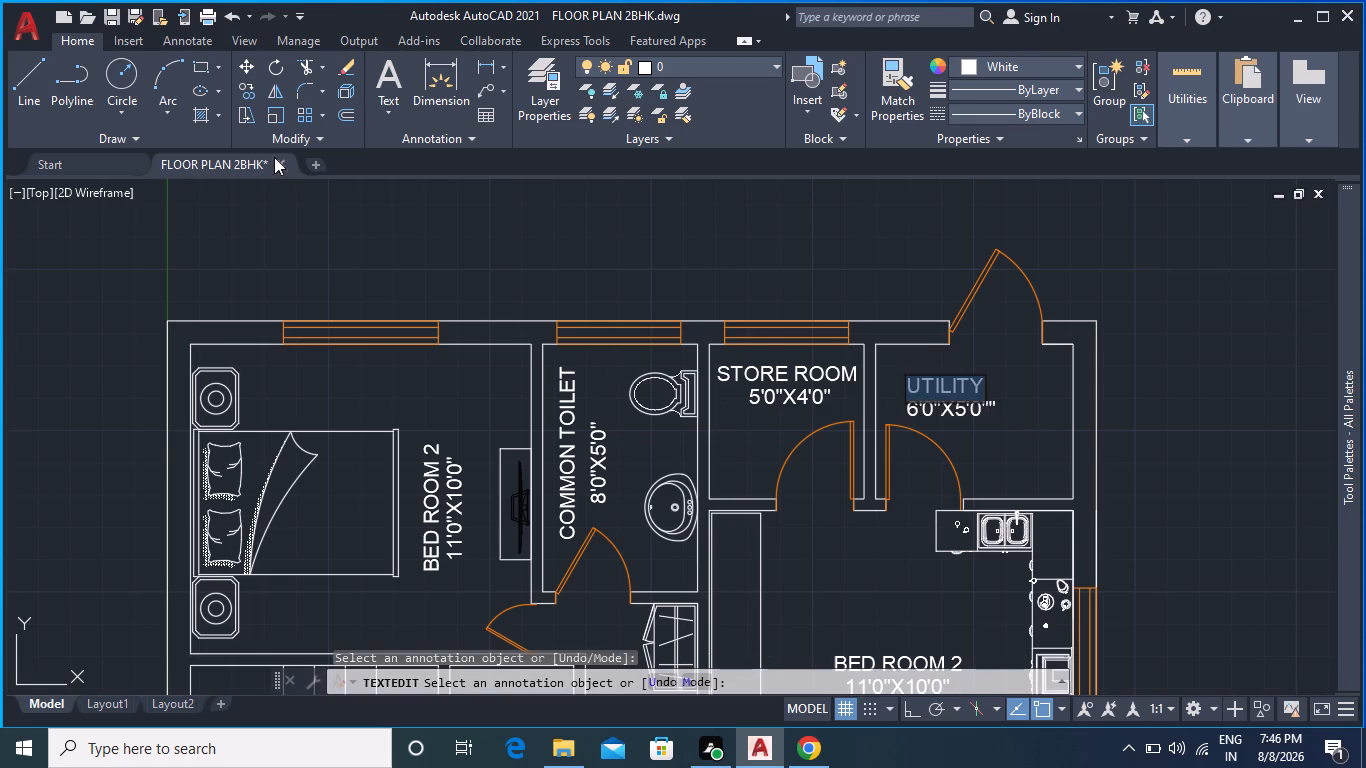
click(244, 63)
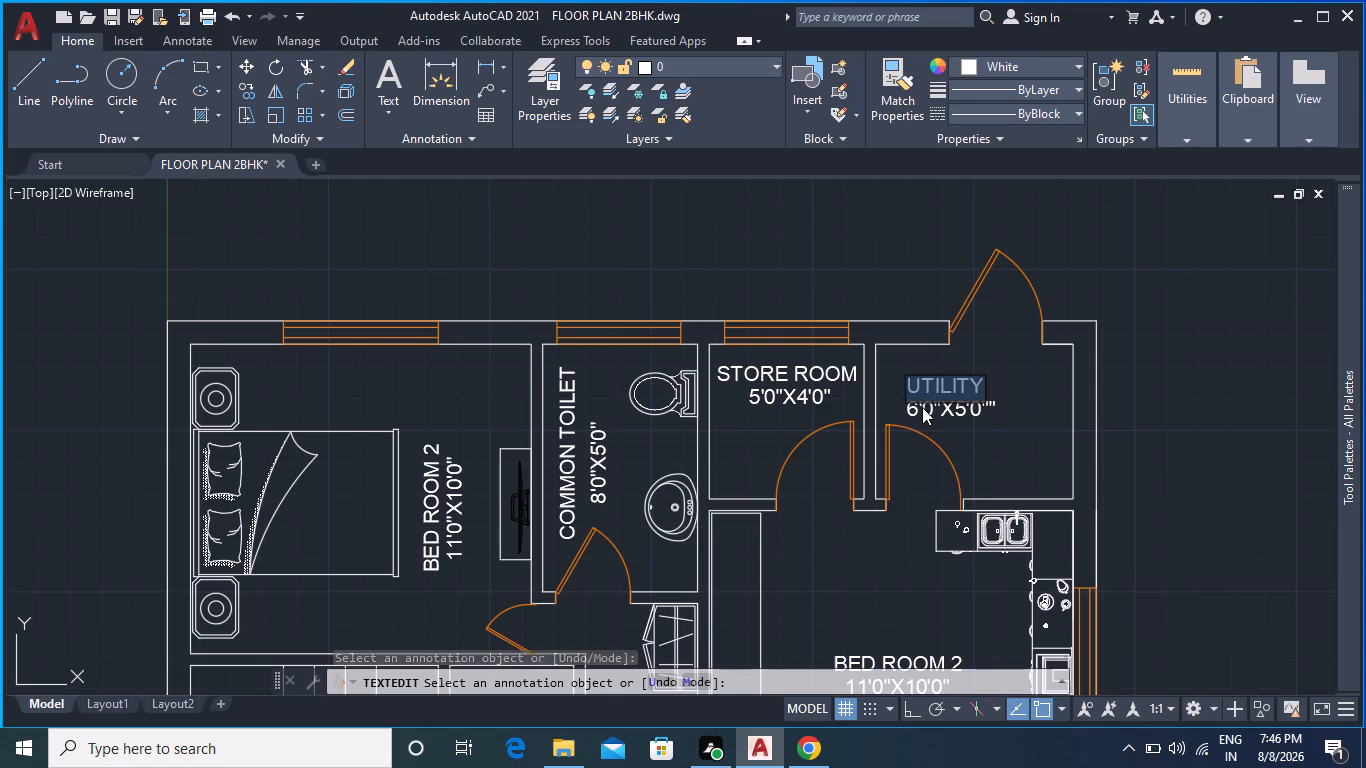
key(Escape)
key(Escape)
Move the UTILITY label slightly to the right so it is centred above its size text.
click(913, 388)
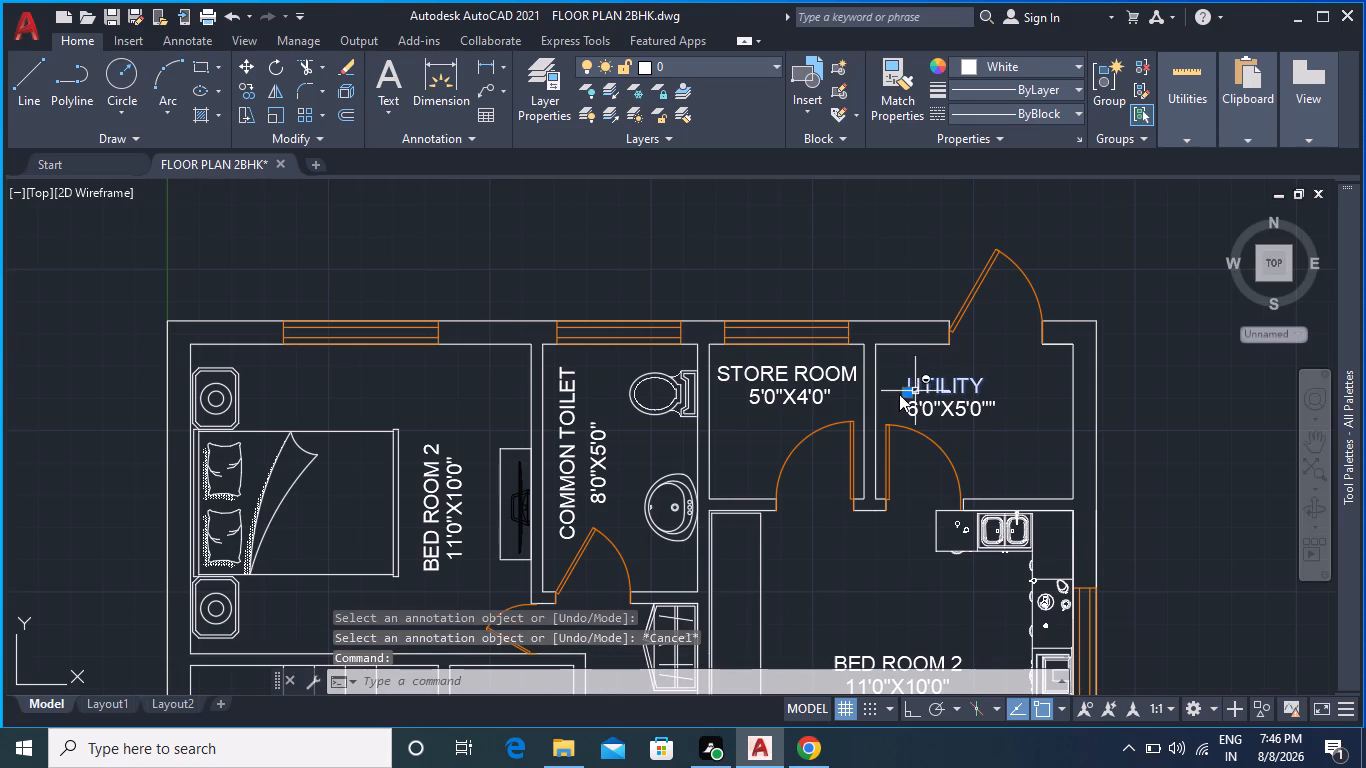
click(246, 65)
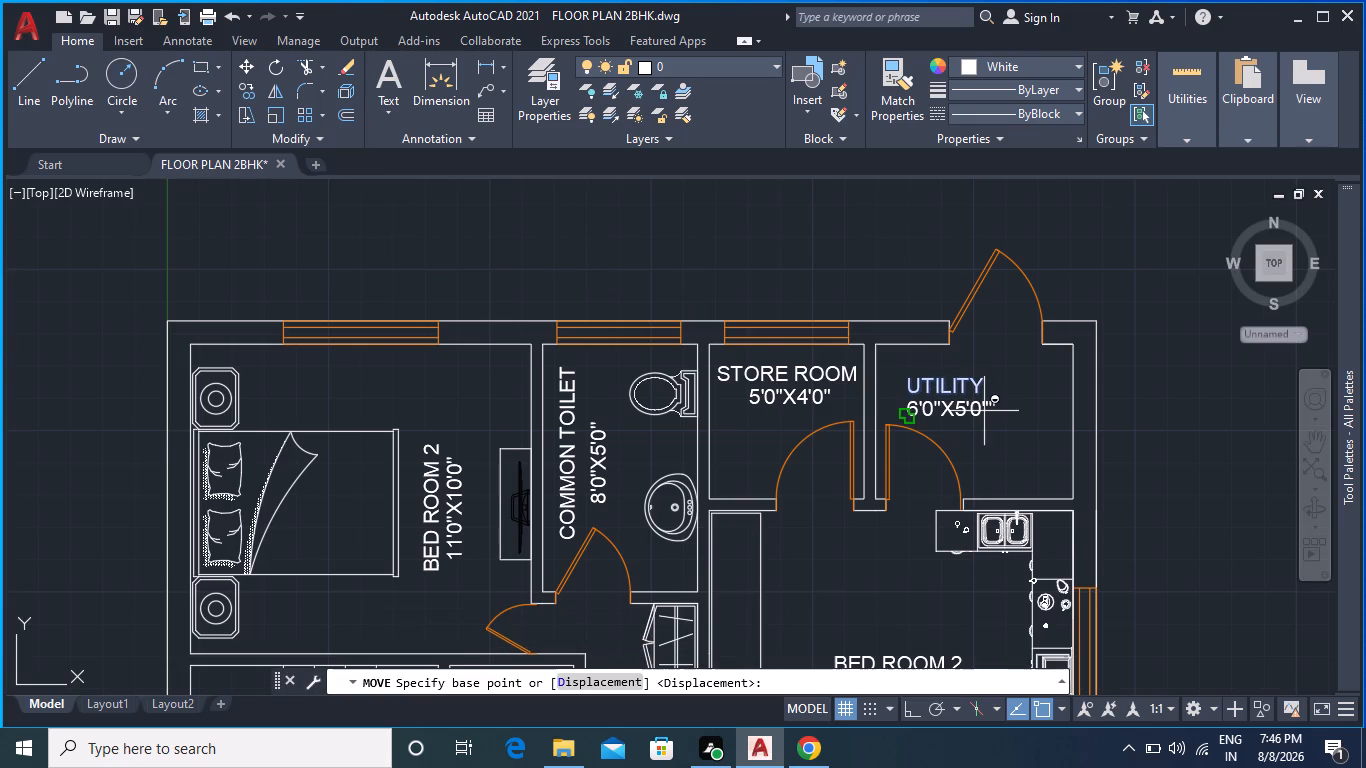
click(906, 391)
scroll(907, 390, up, 2)
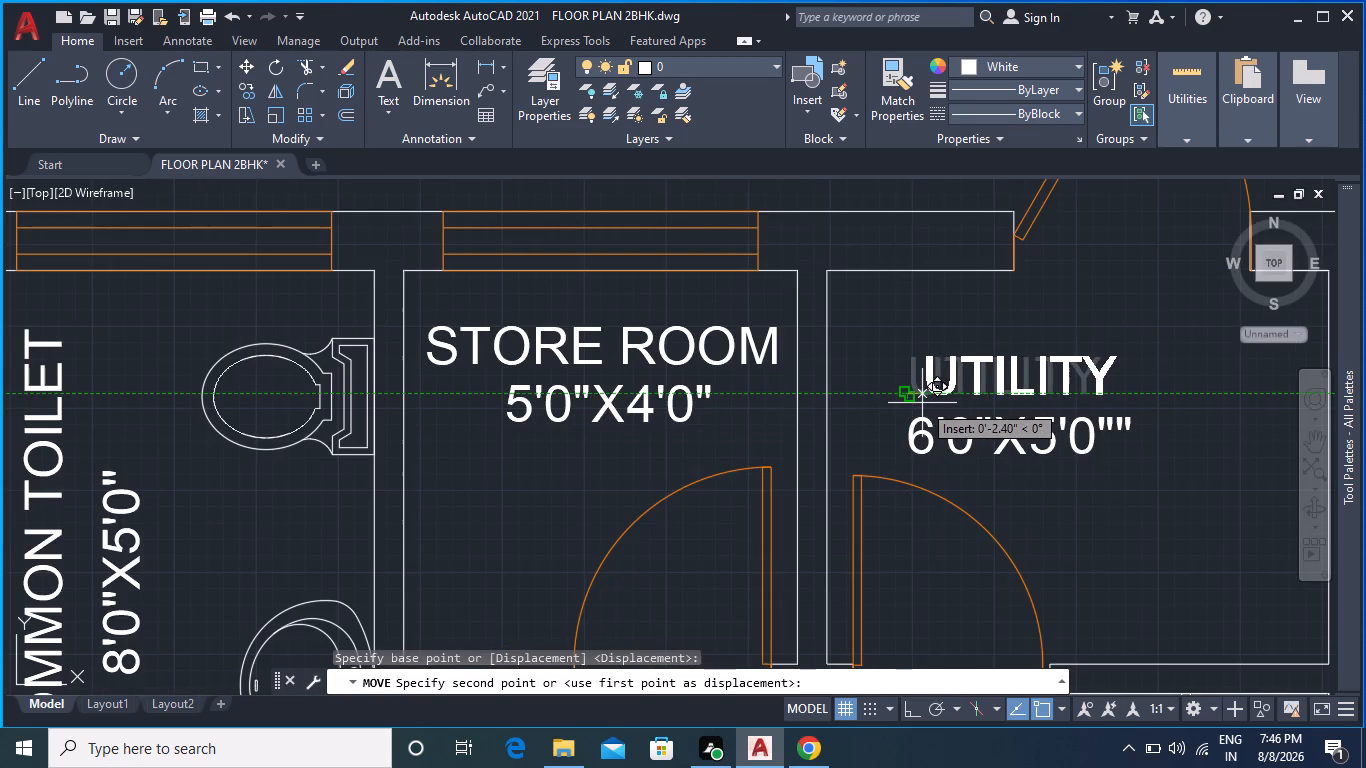
click(922, 403)
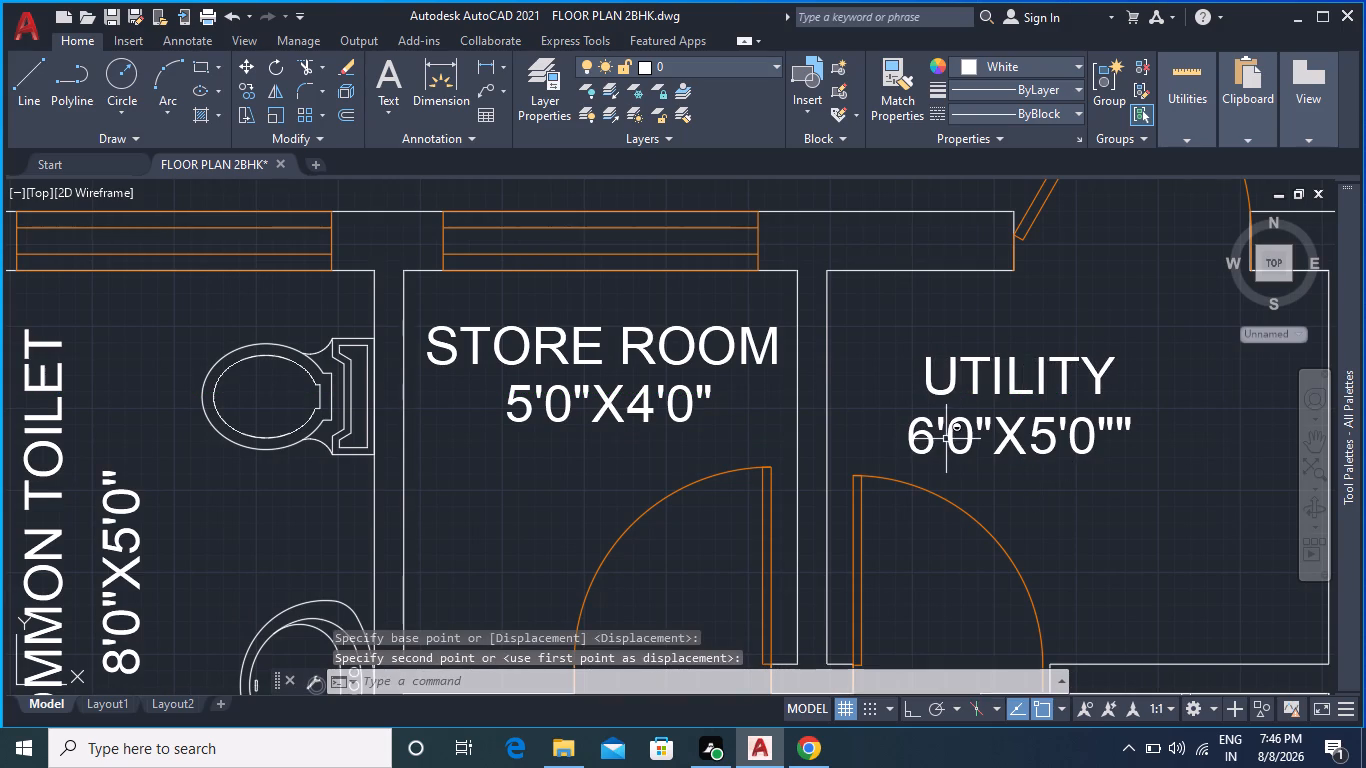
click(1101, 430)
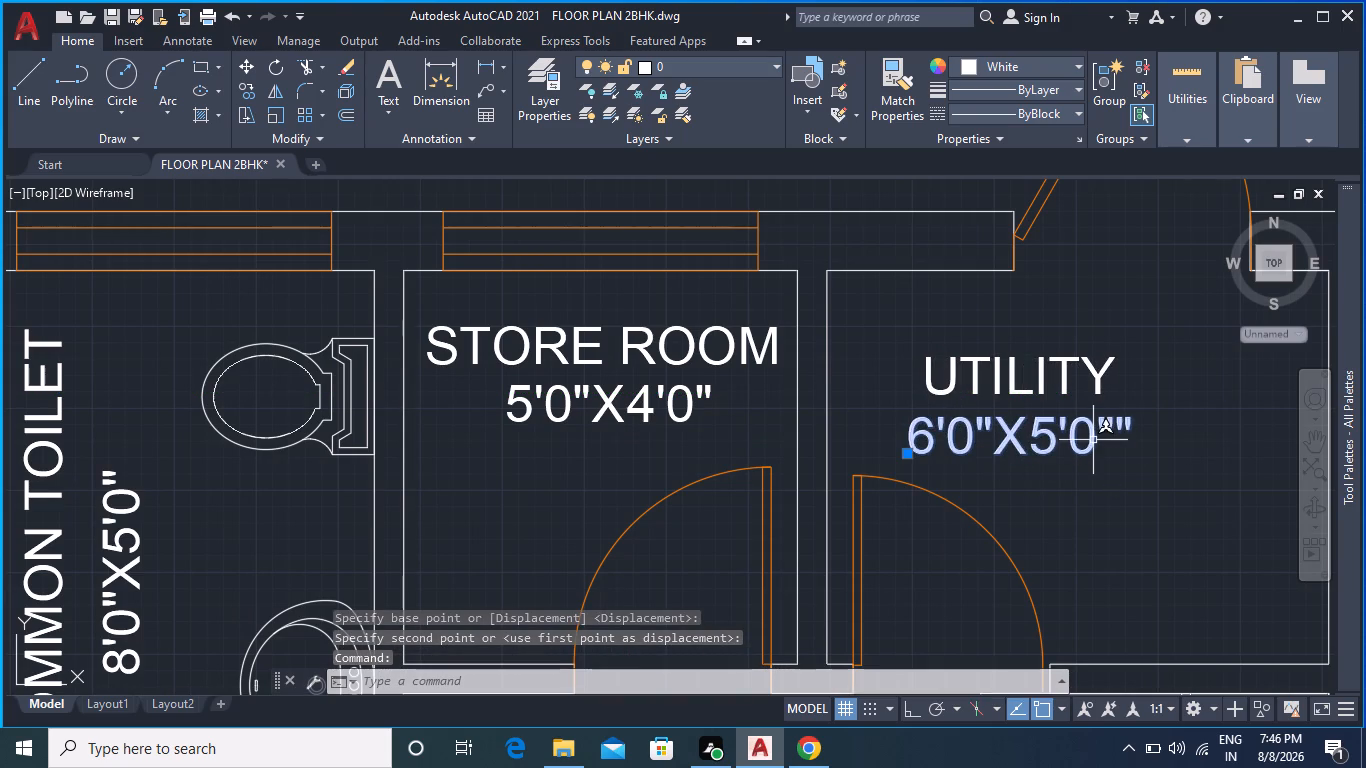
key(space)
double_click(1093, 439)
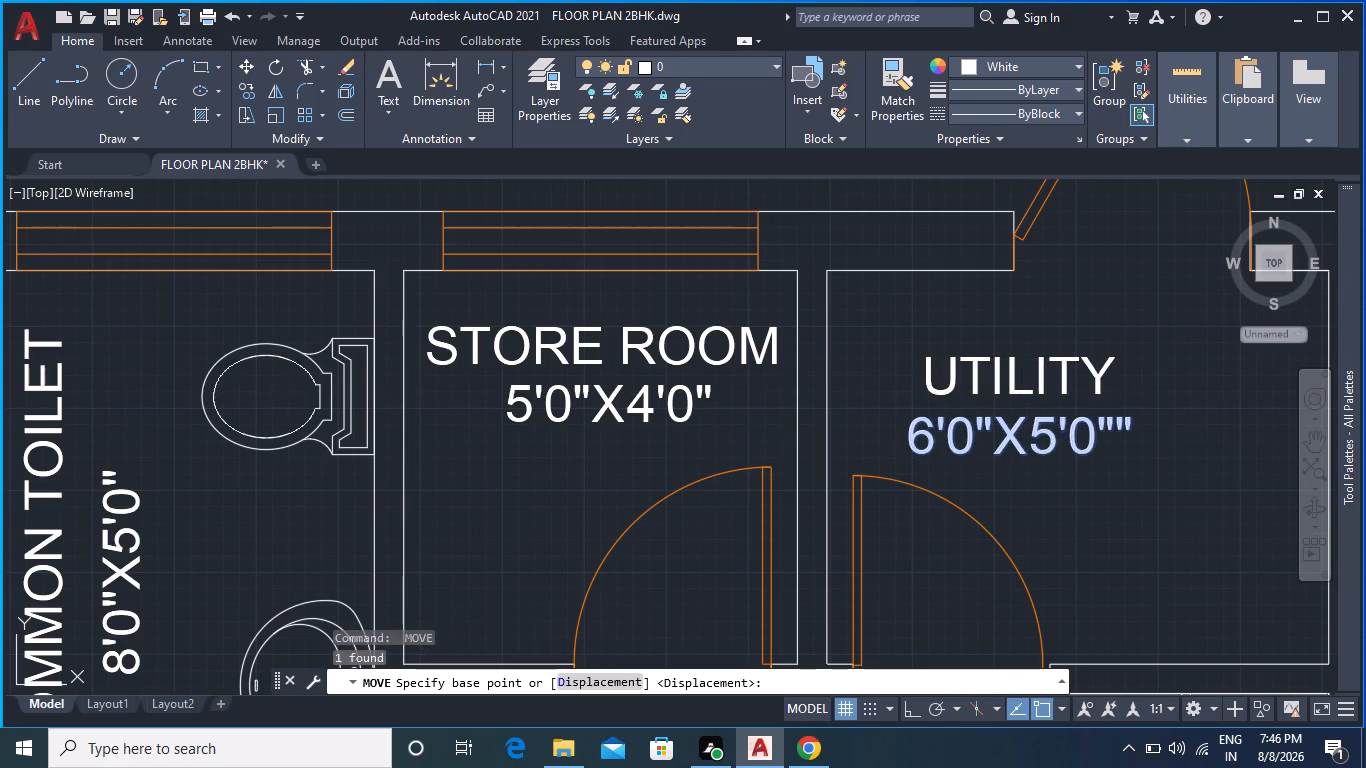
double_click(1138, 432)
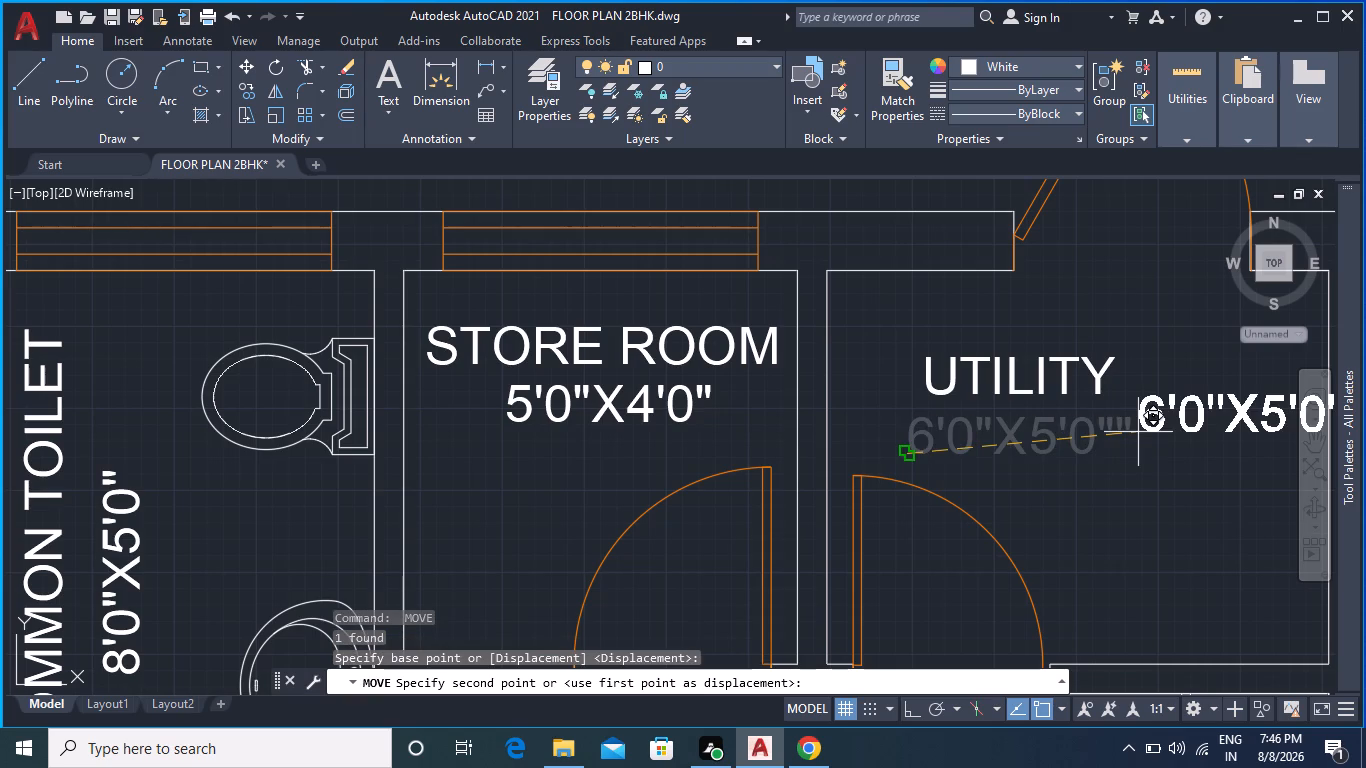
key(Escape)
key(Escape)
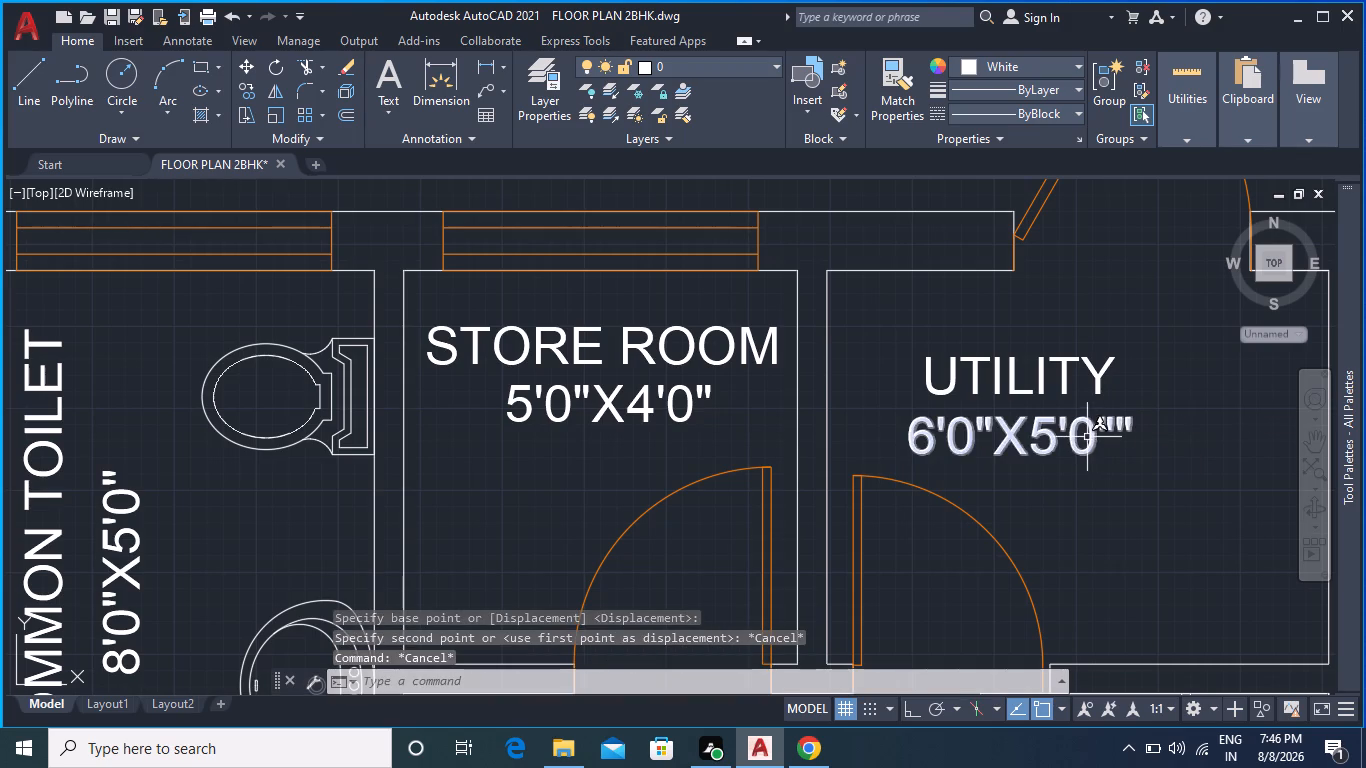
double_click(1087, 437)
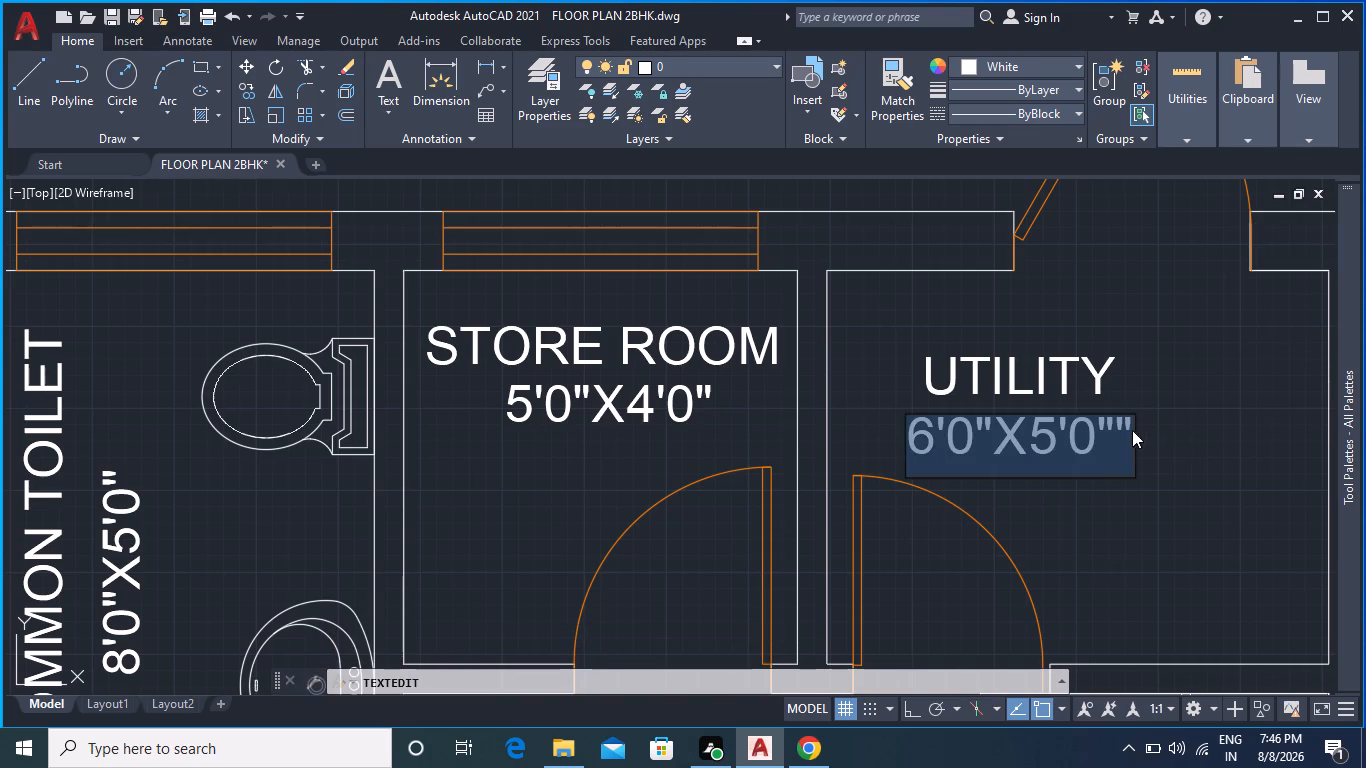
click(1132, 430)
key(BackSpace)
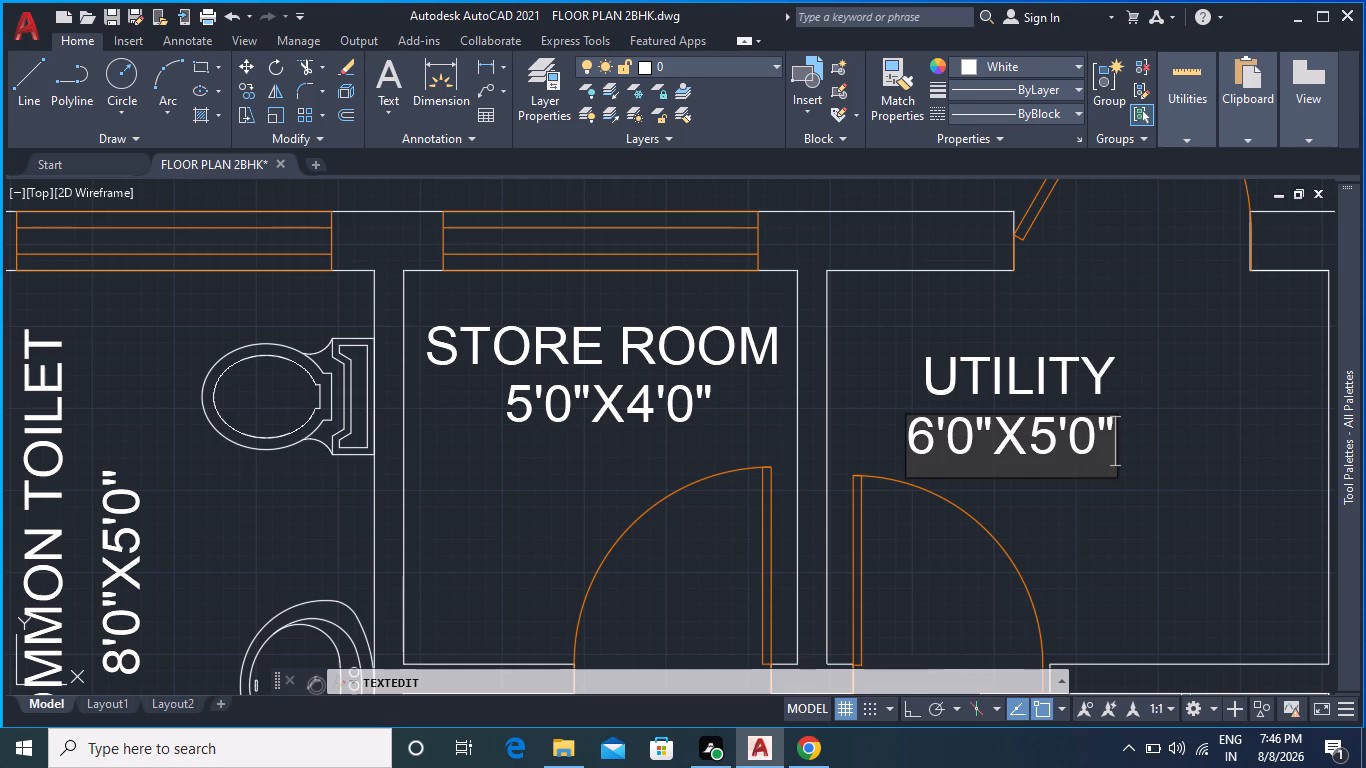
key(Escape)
Delete the extra inch mark at the end of the size text under UTILITY so it reads 6'0"X5'0".
double_click(1092, 446)
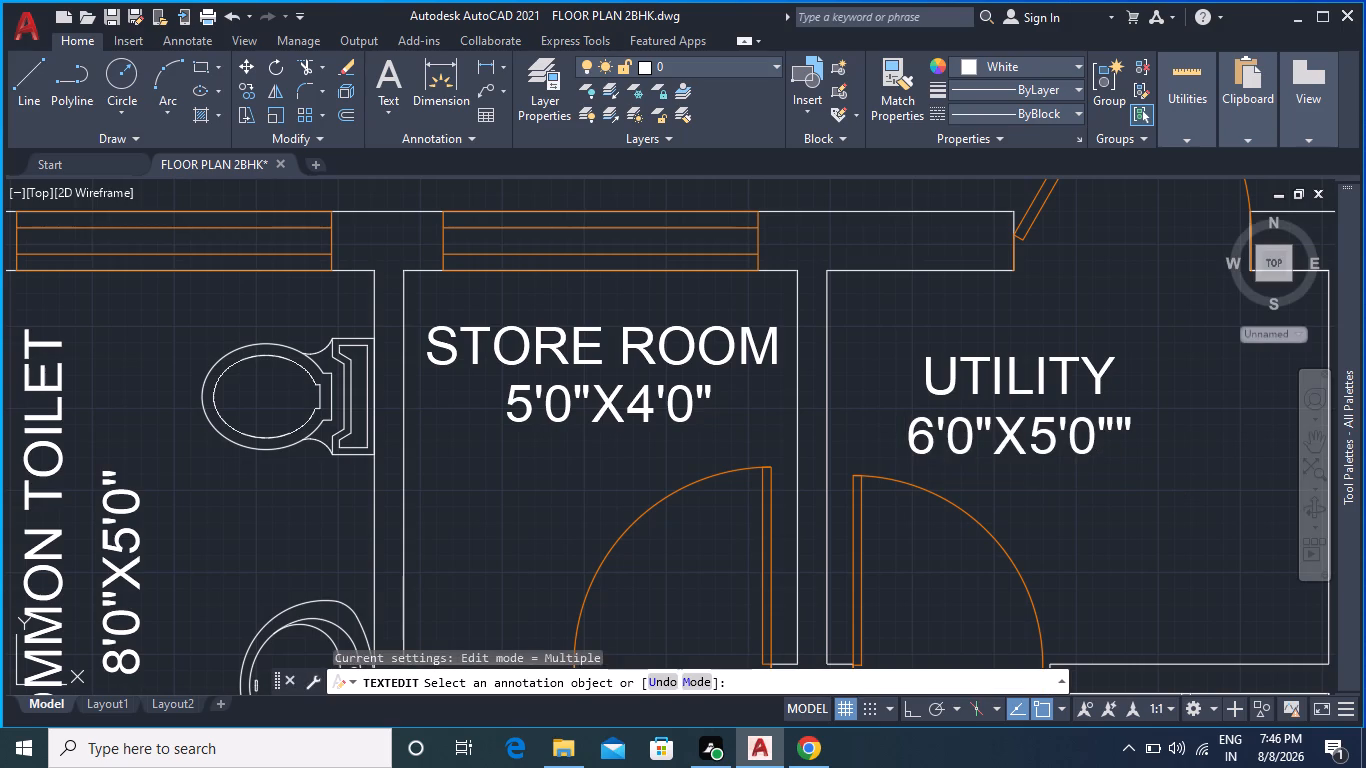
click(1133, 425)
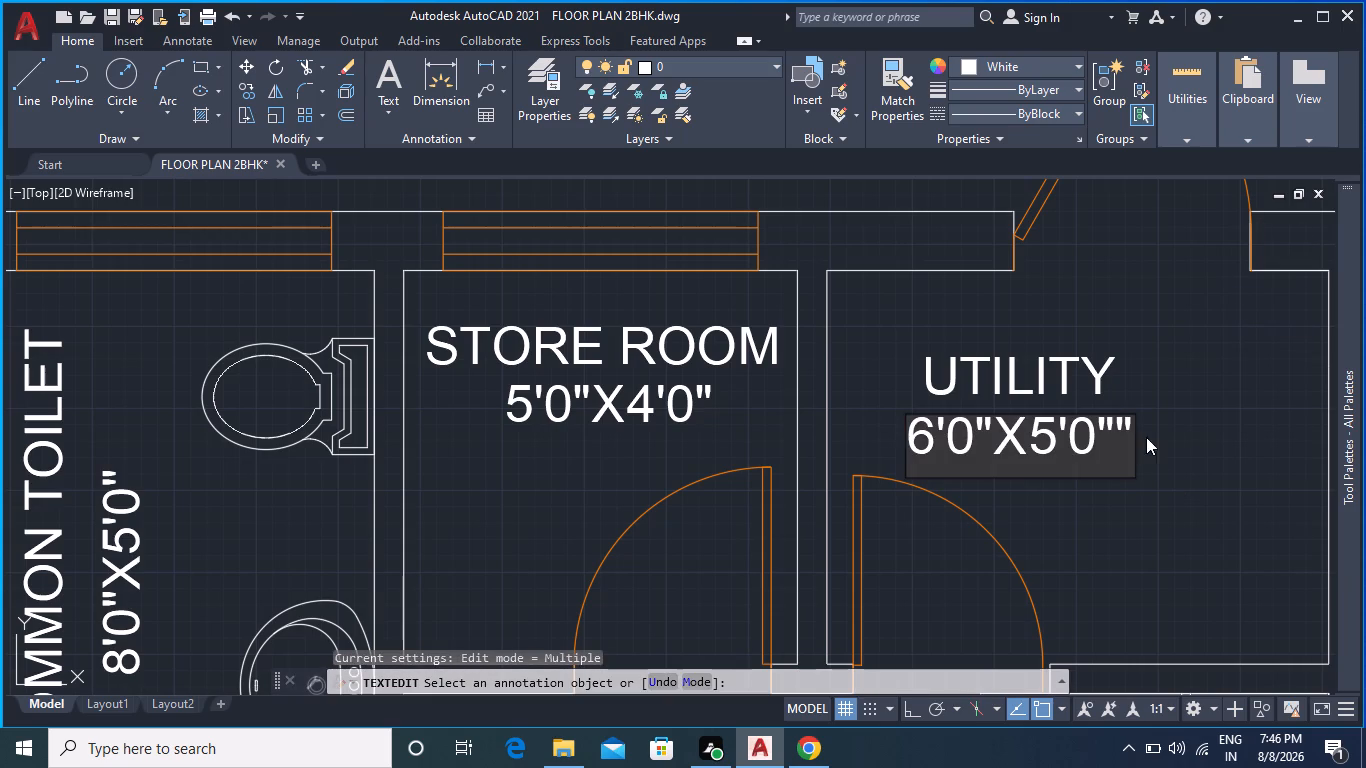
key(BackSpace)
click(1154, 457)
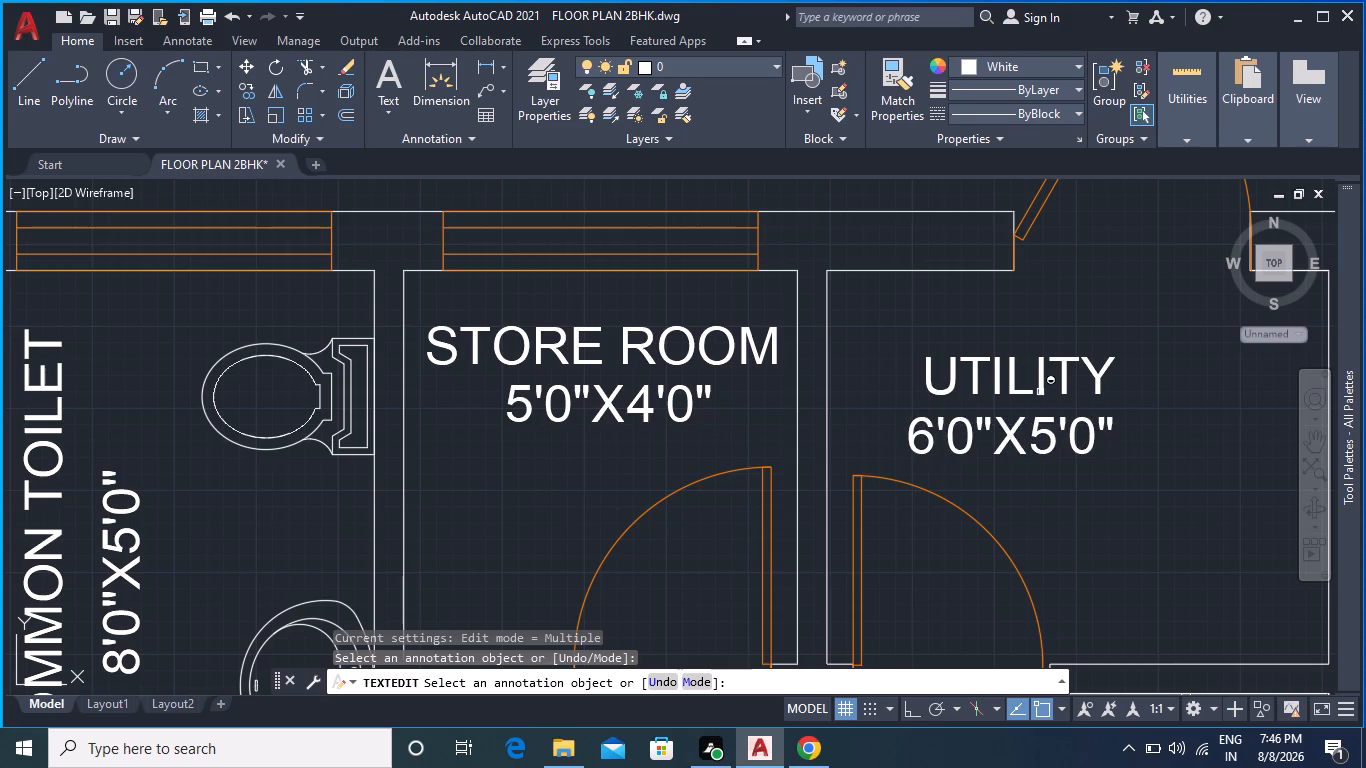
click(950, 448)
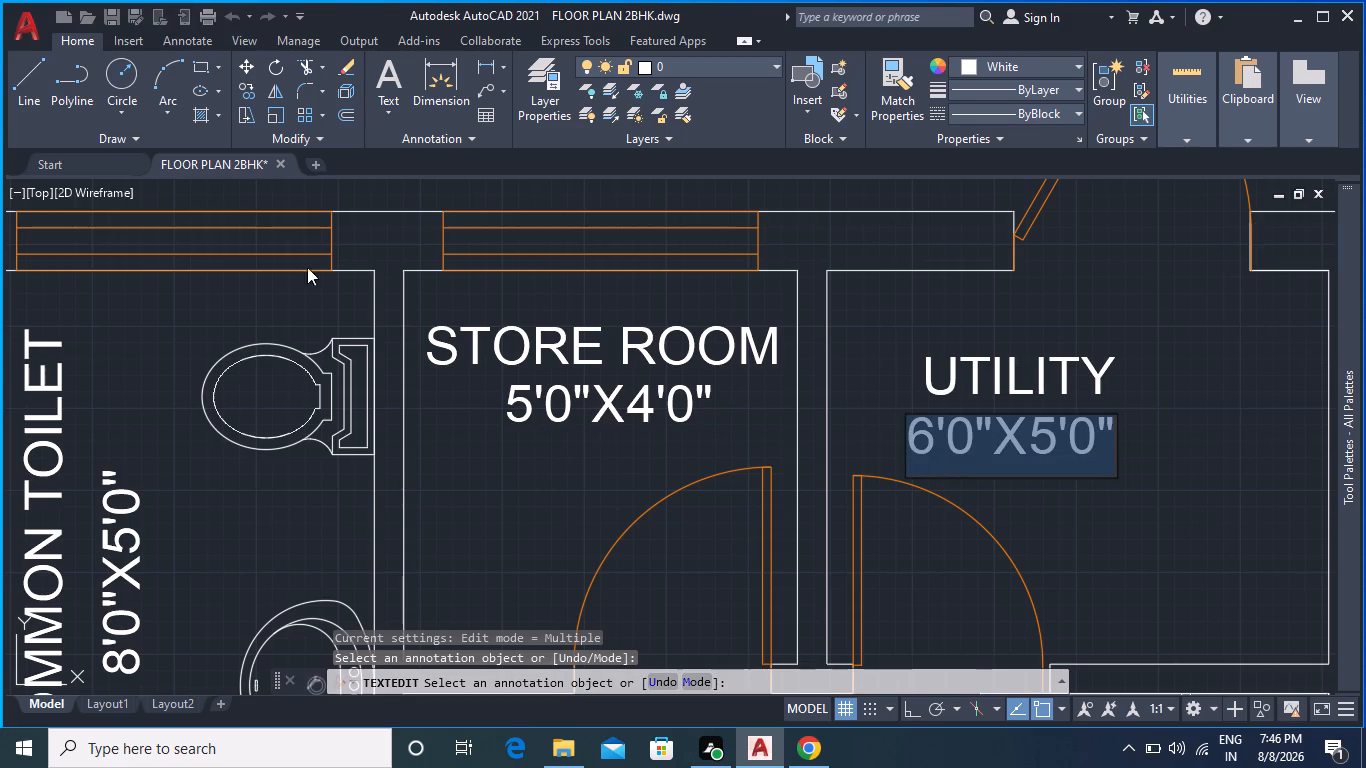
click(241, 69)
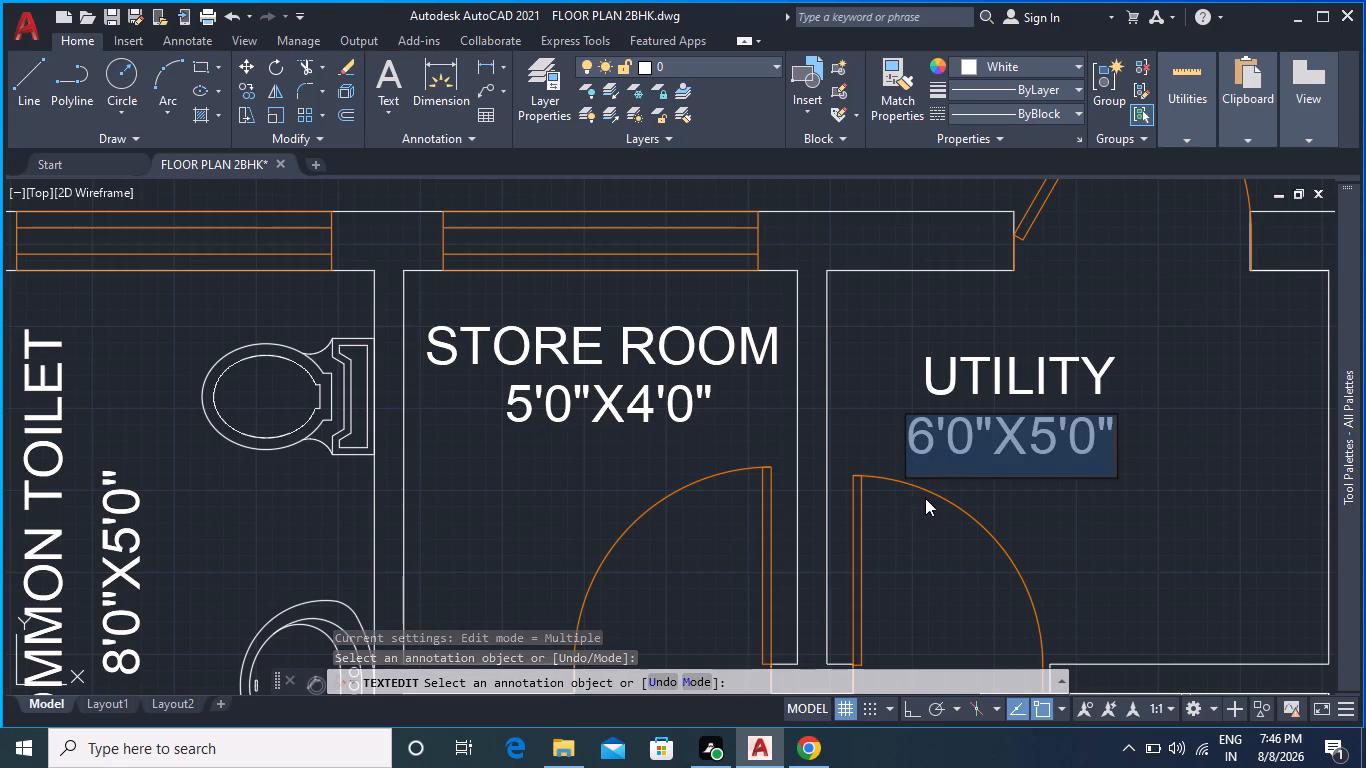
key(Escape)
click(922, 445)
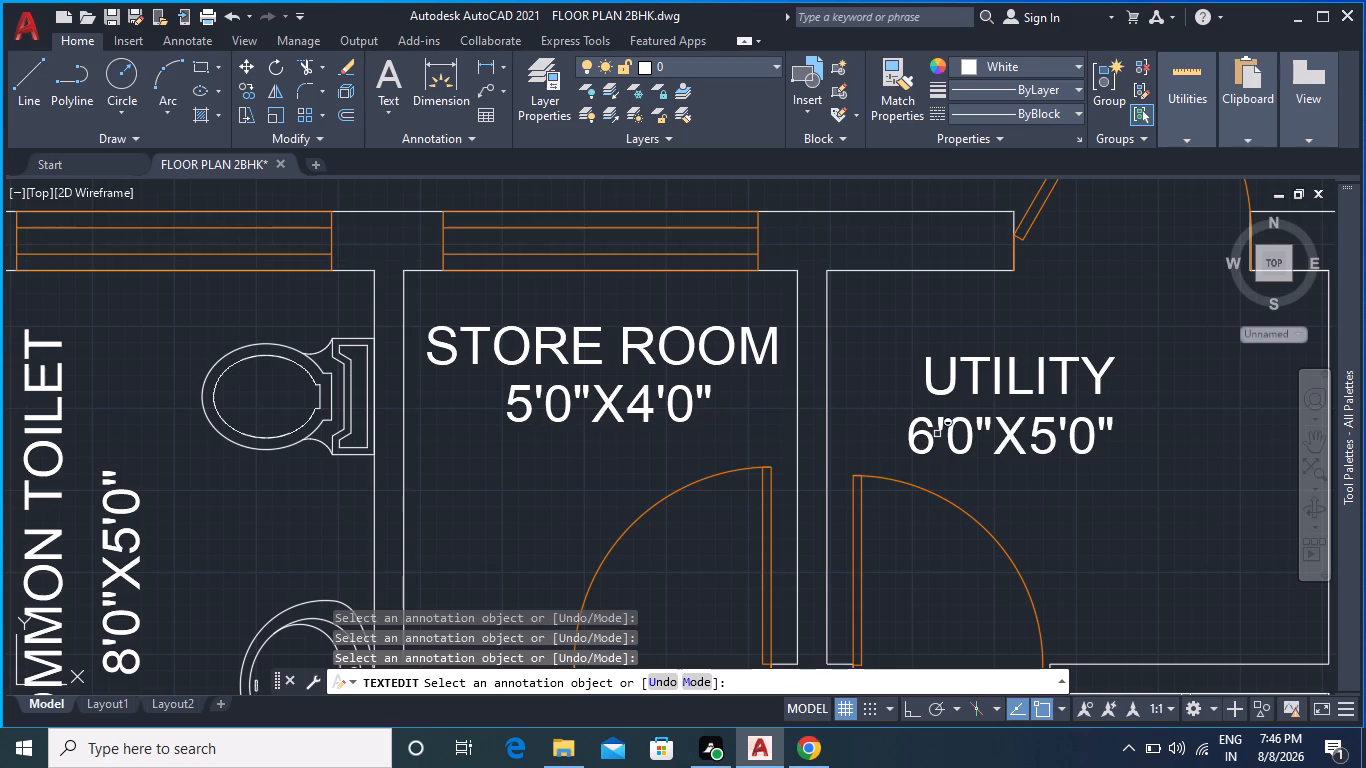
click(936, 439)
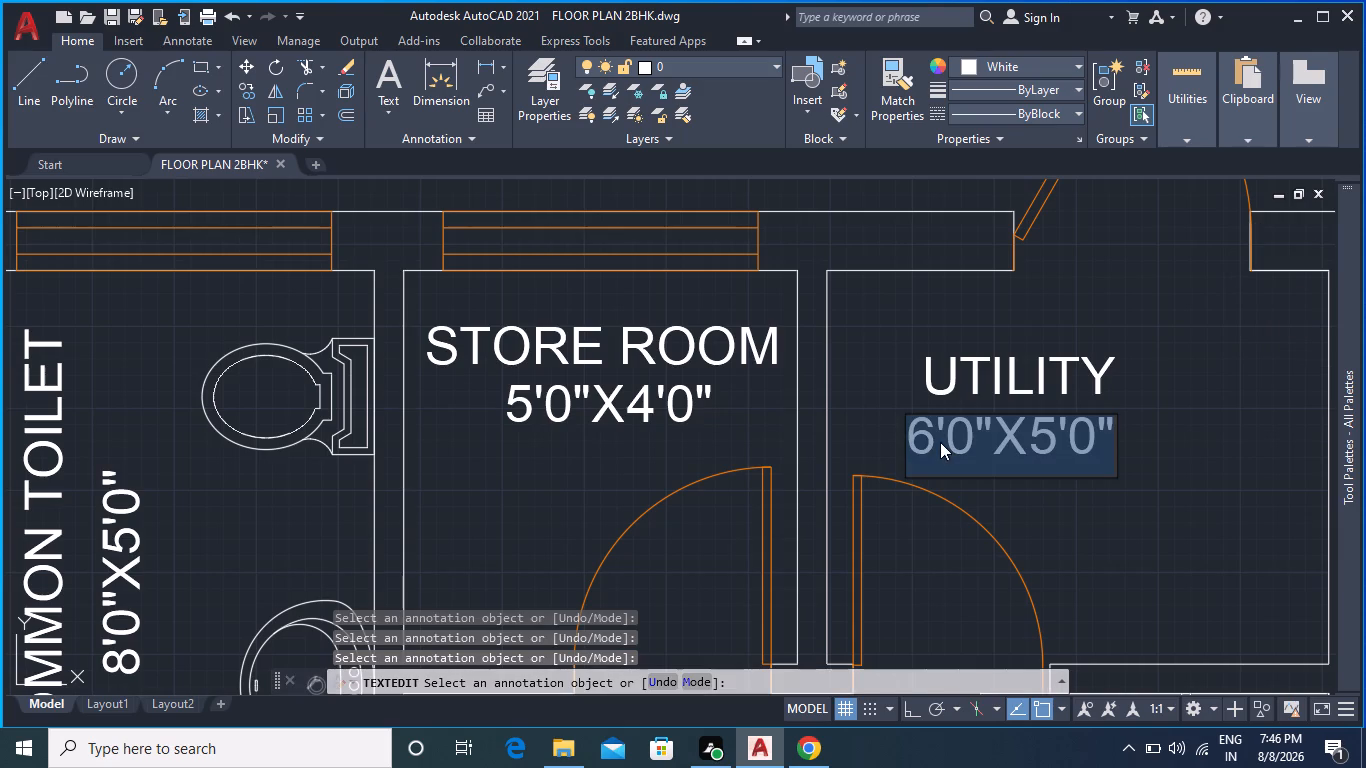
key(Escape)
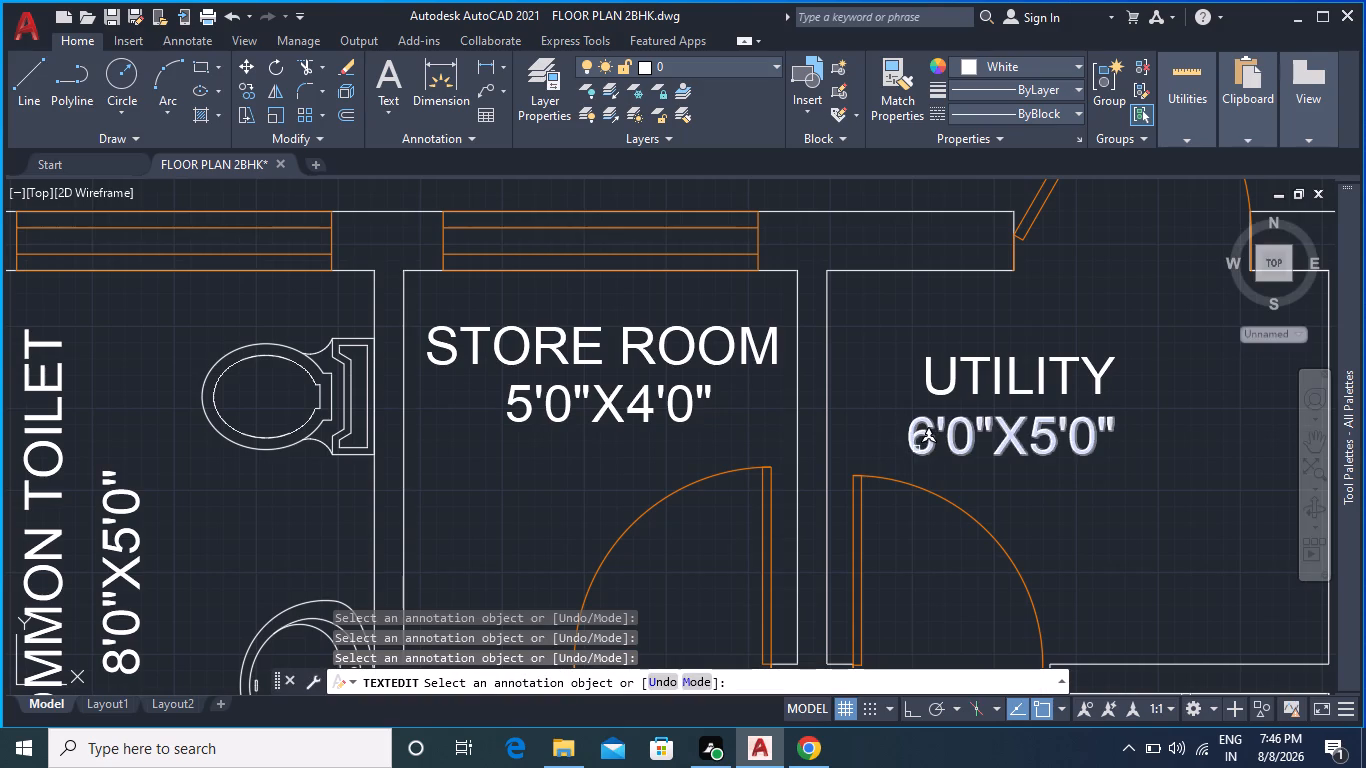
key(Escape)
Move the size text under UTILITY about 1.8" east so it sits centred below the room name.
click(916, 449)
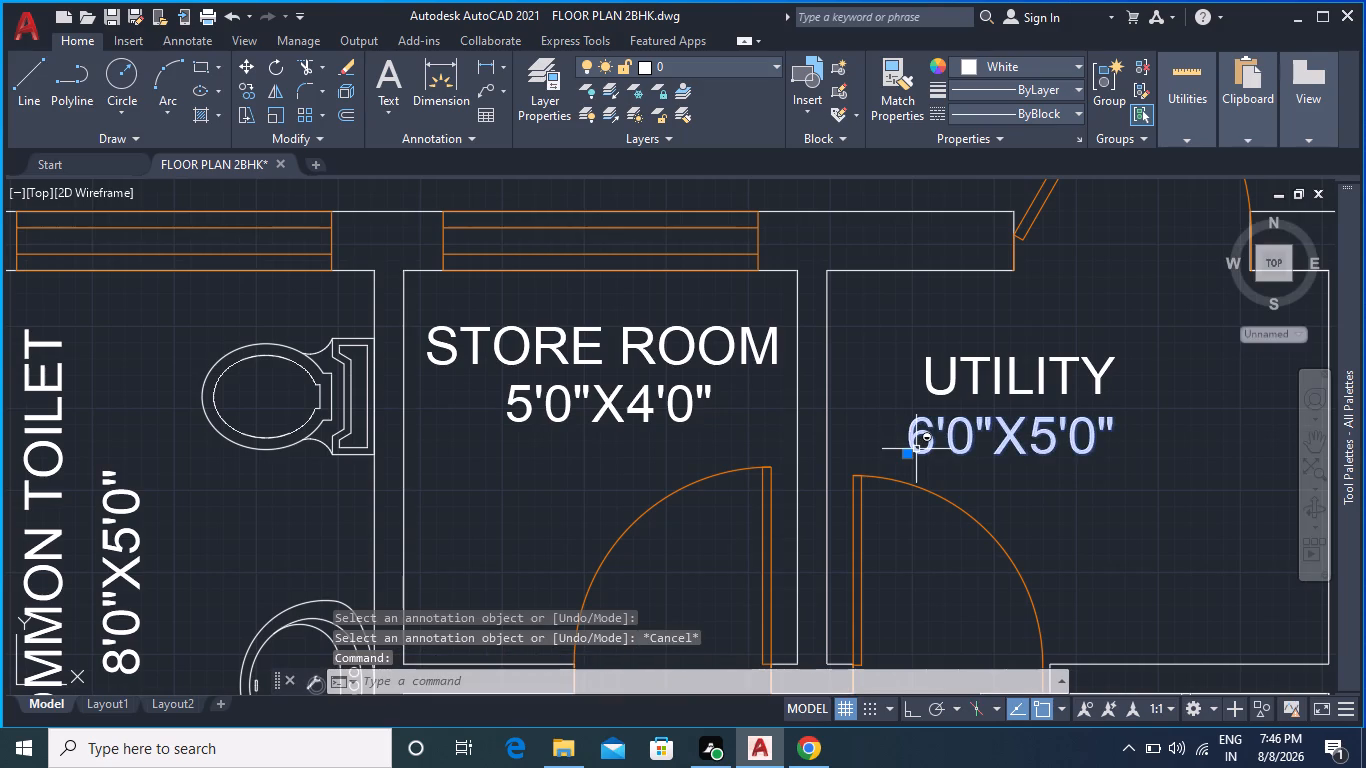
click(252, 70)
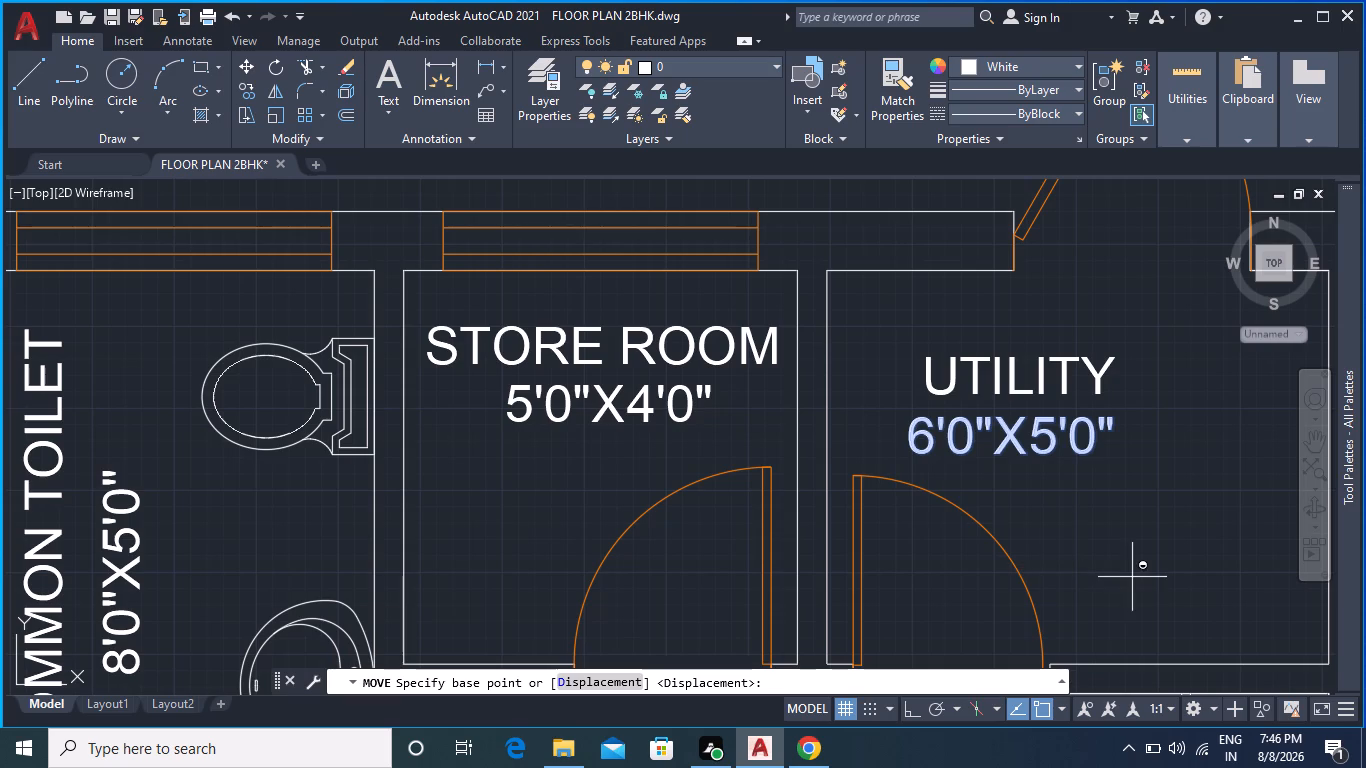
click(912, 450)
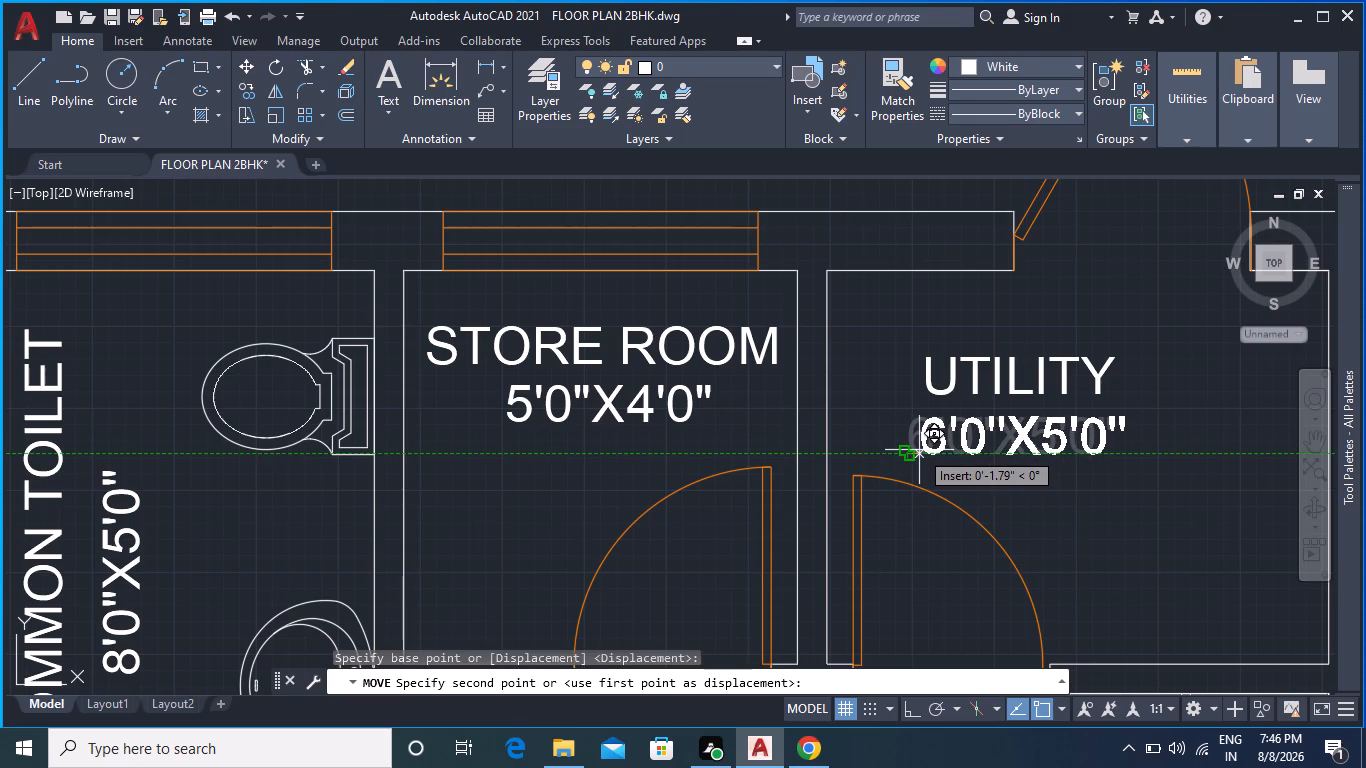
click(919, 450)
key(Escape)
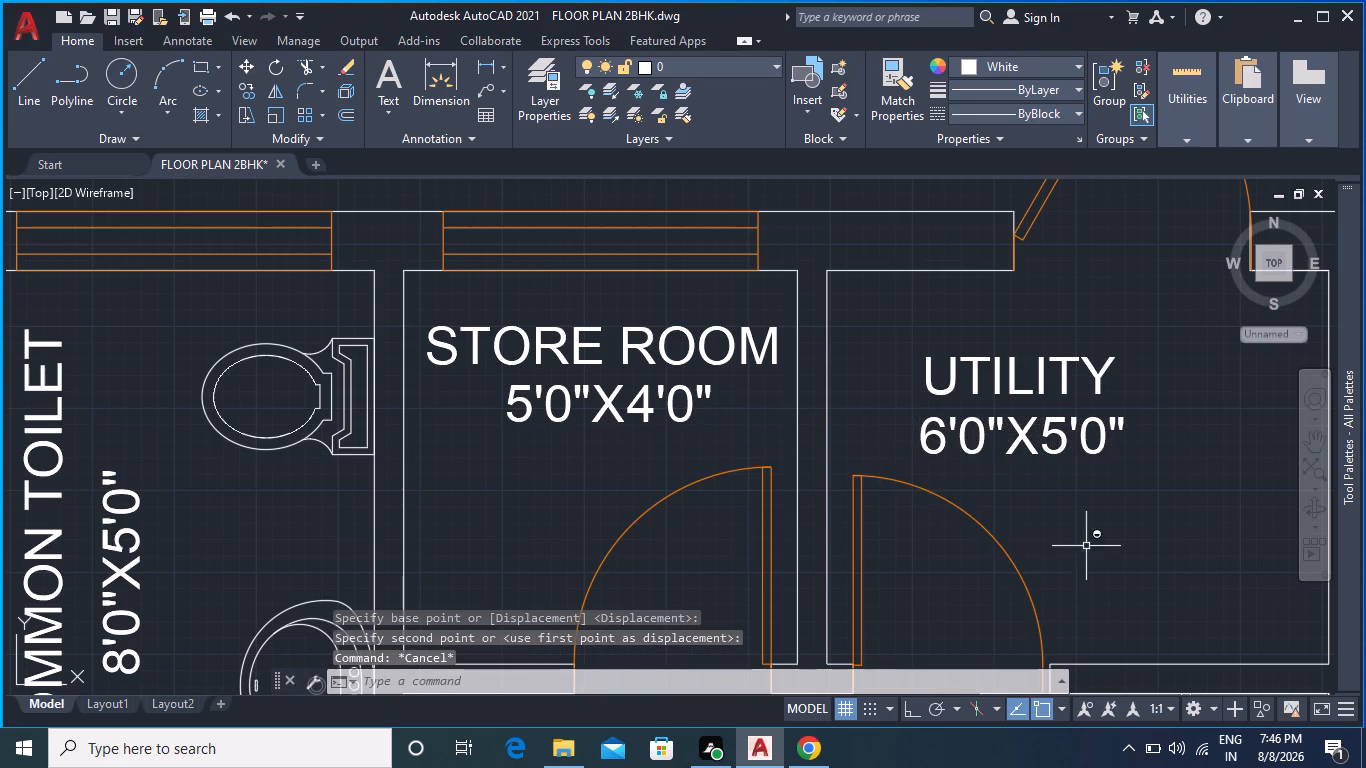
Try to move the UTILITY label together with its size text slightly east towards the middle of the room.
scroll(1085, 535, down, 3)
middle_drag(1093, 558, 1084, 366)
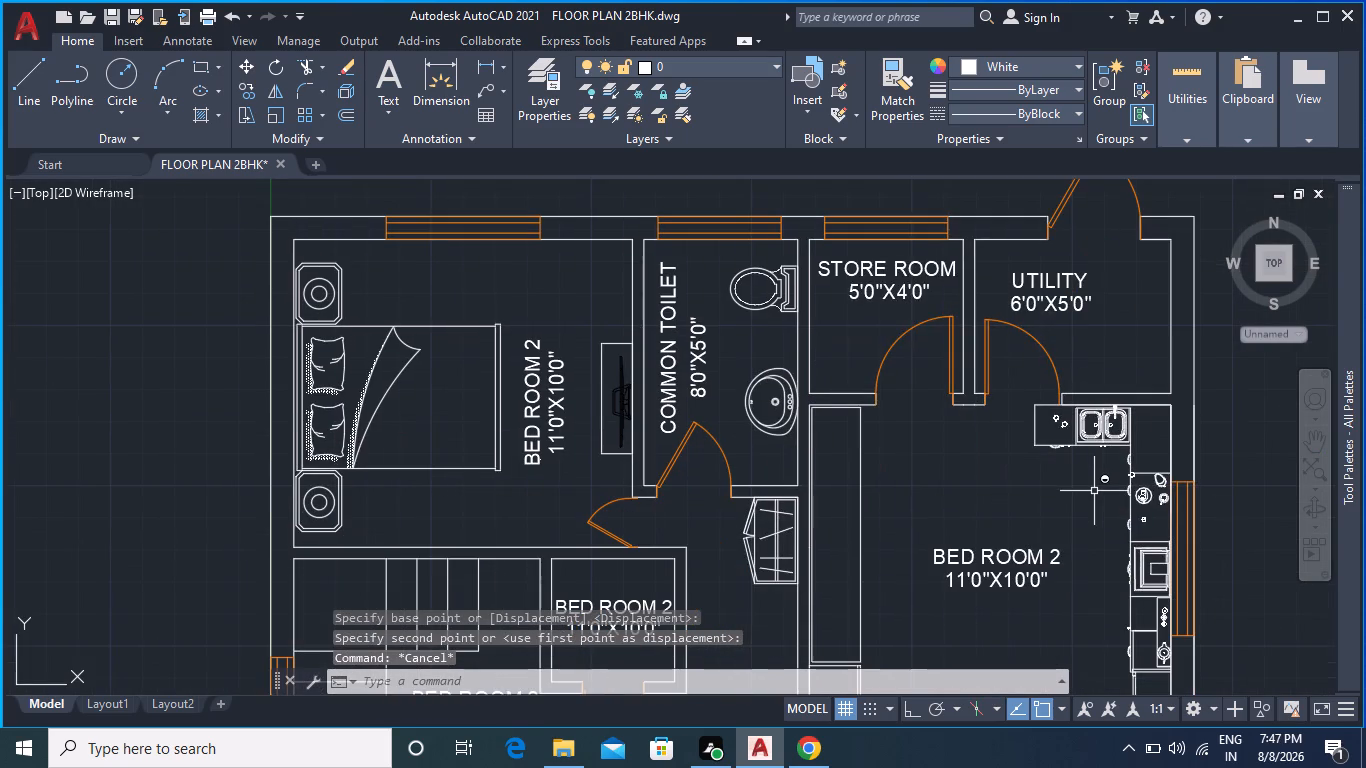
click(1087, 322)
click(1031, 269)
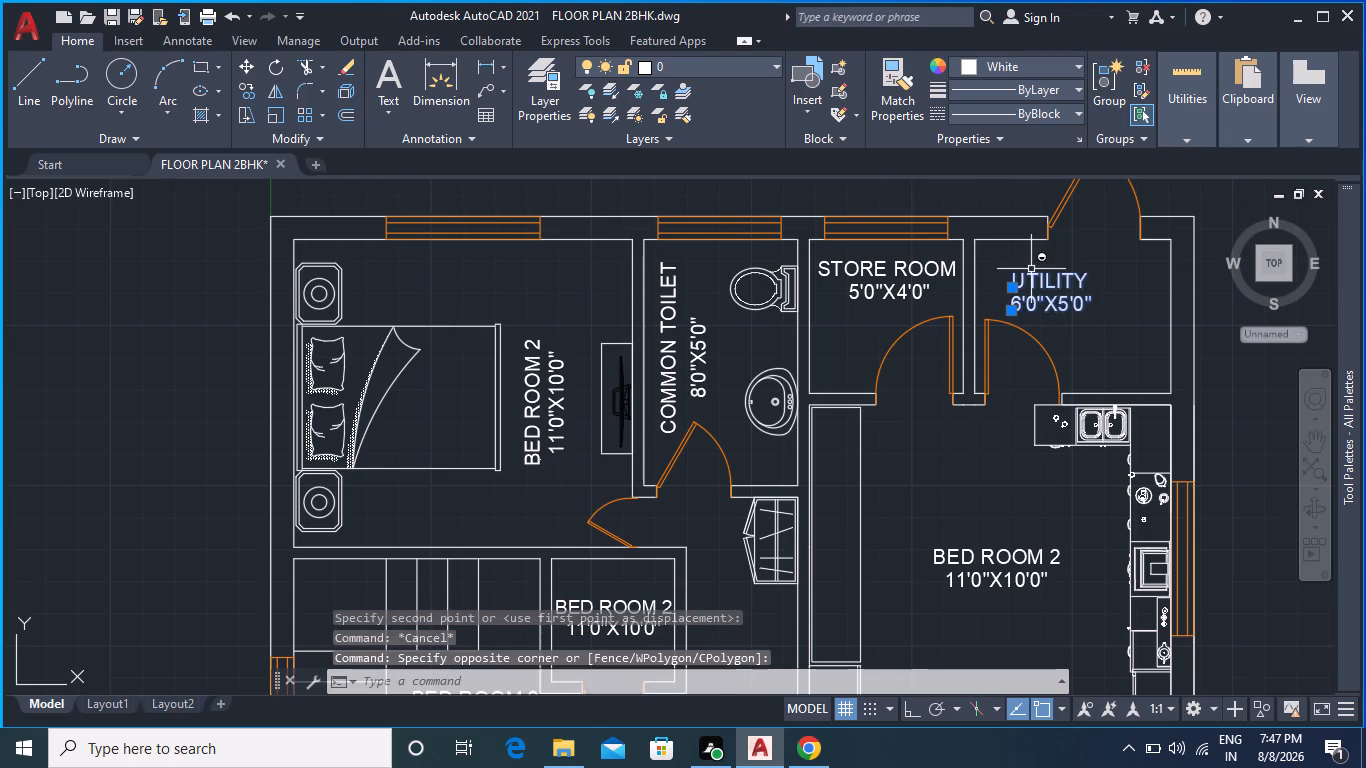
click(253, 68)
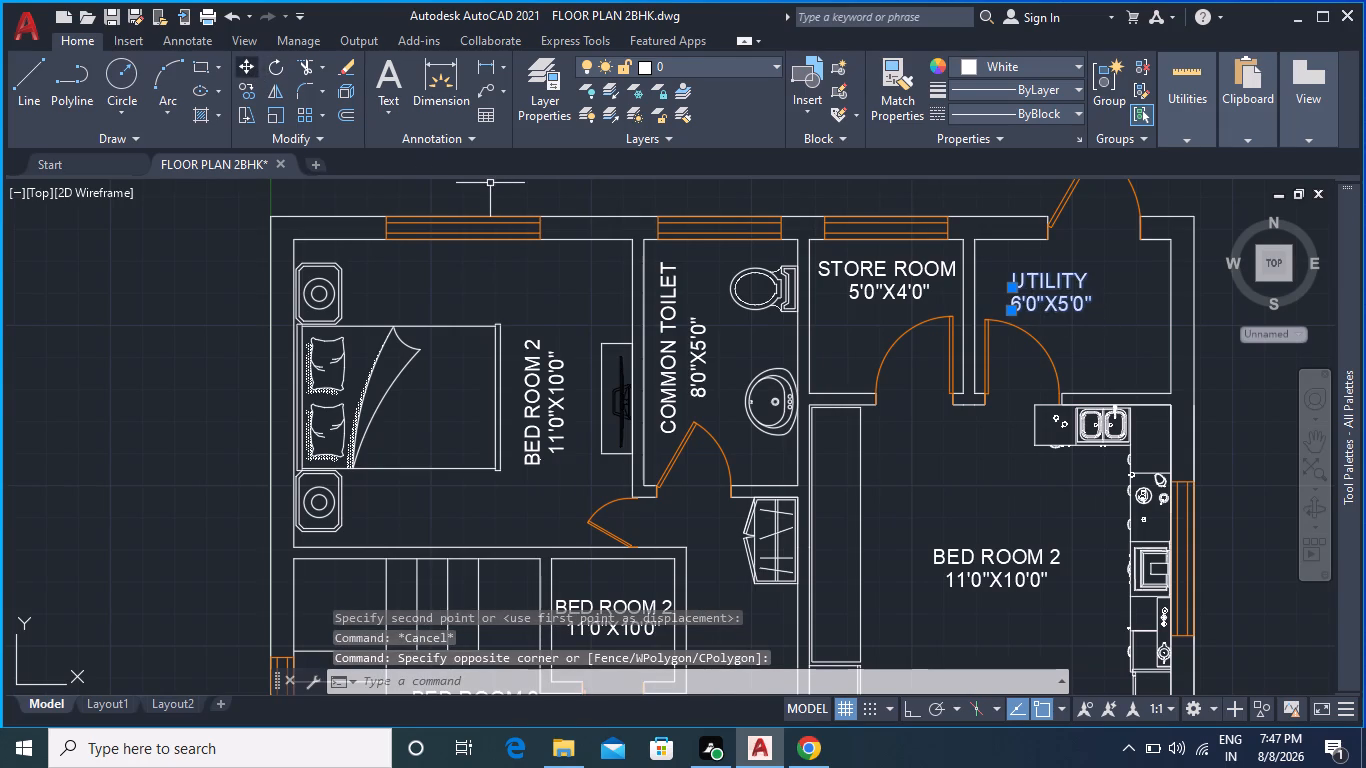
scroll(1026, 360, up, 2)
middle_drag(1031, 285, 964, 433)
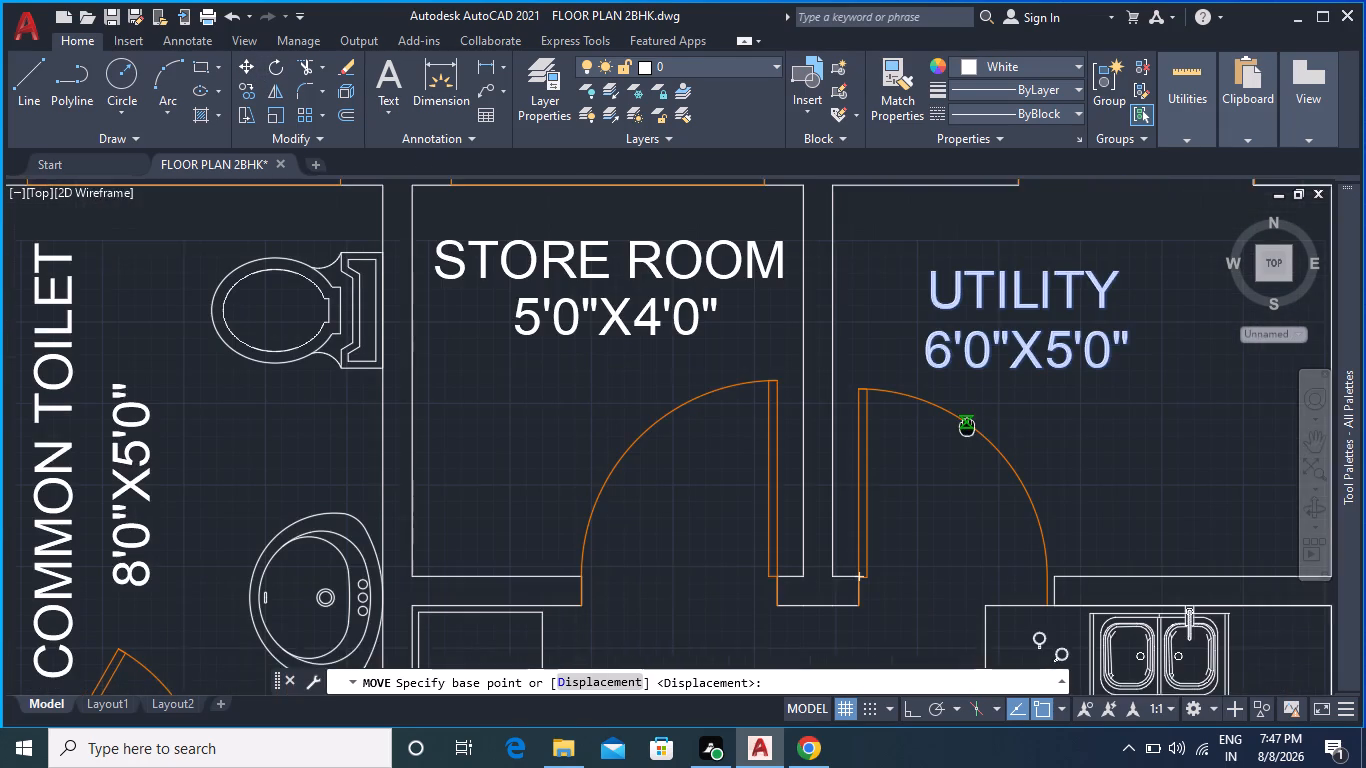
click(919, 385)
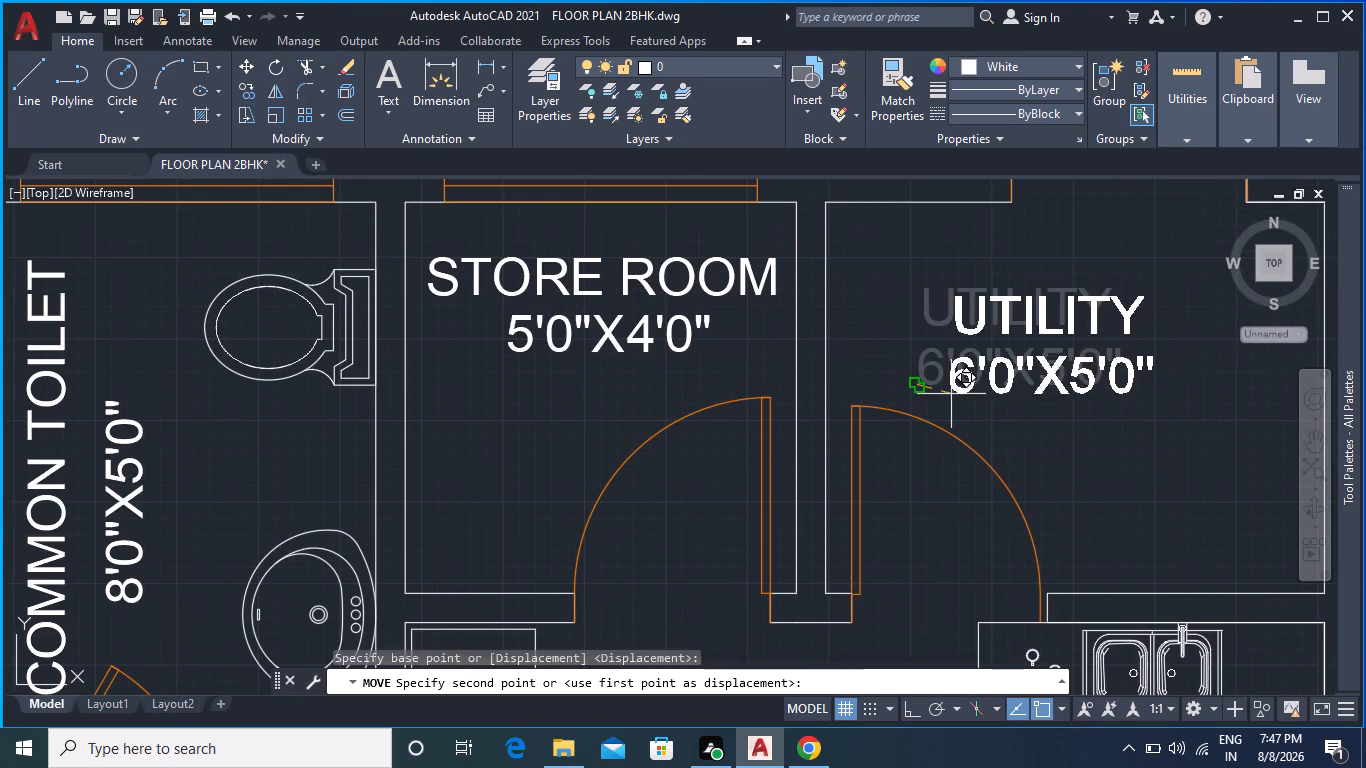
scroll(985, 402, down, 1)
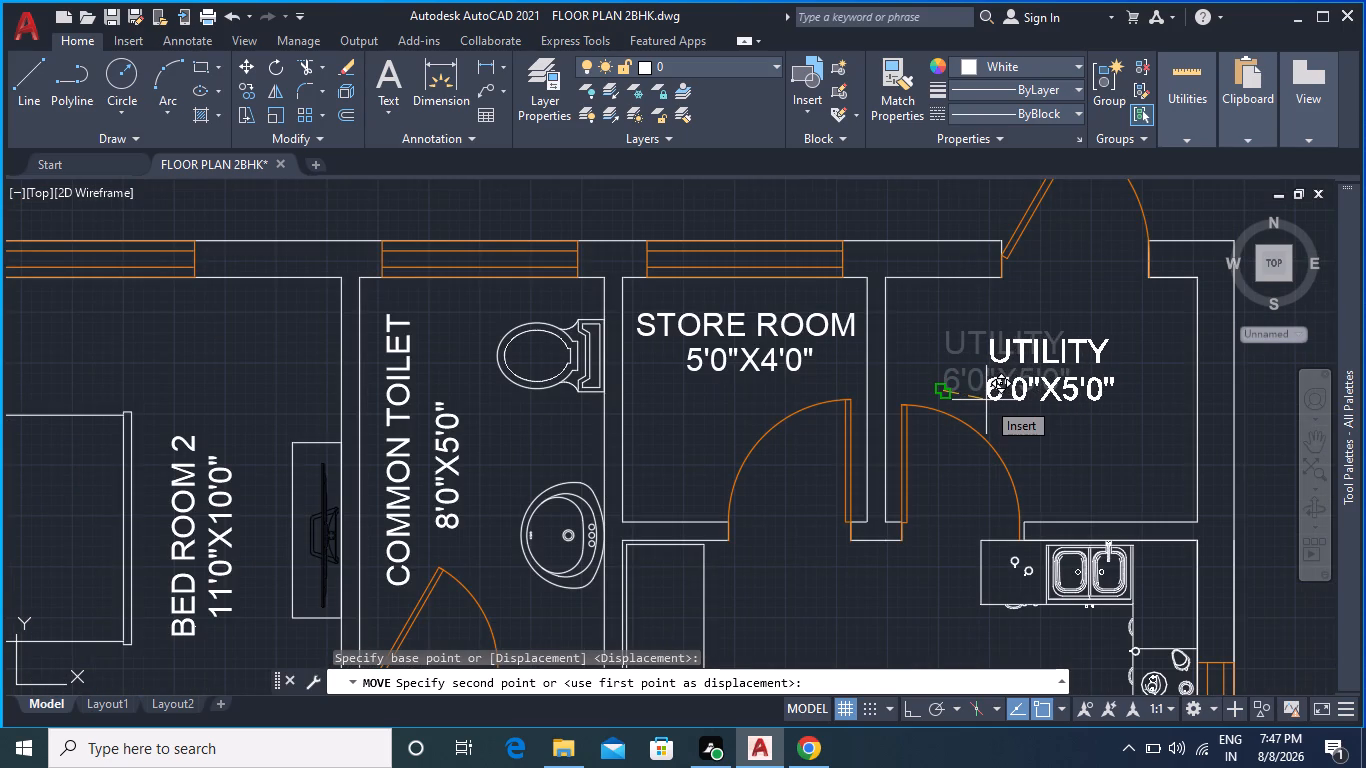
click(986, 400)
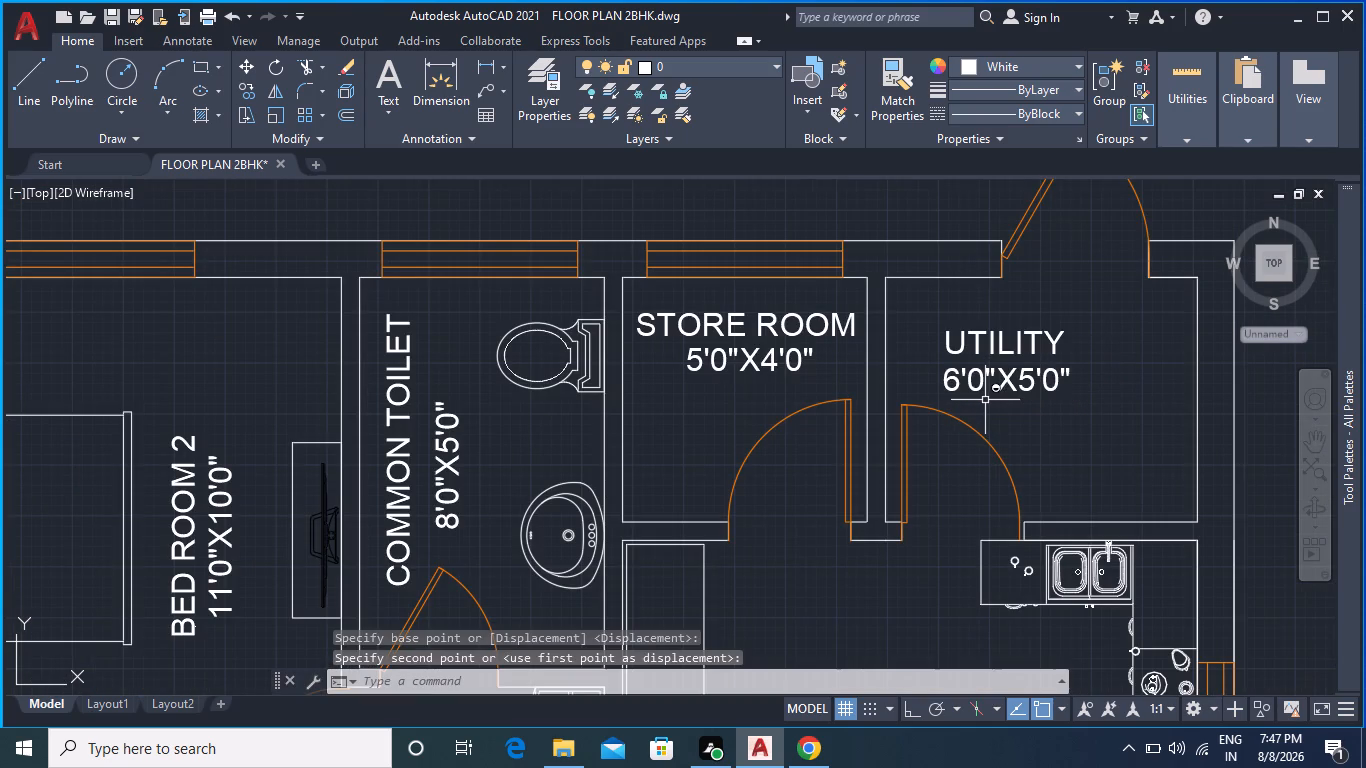
Move the UTILITY label and its size text together slightly east and up, towards the middle of the room's width.
click(955, 392)
click(1115, 436)
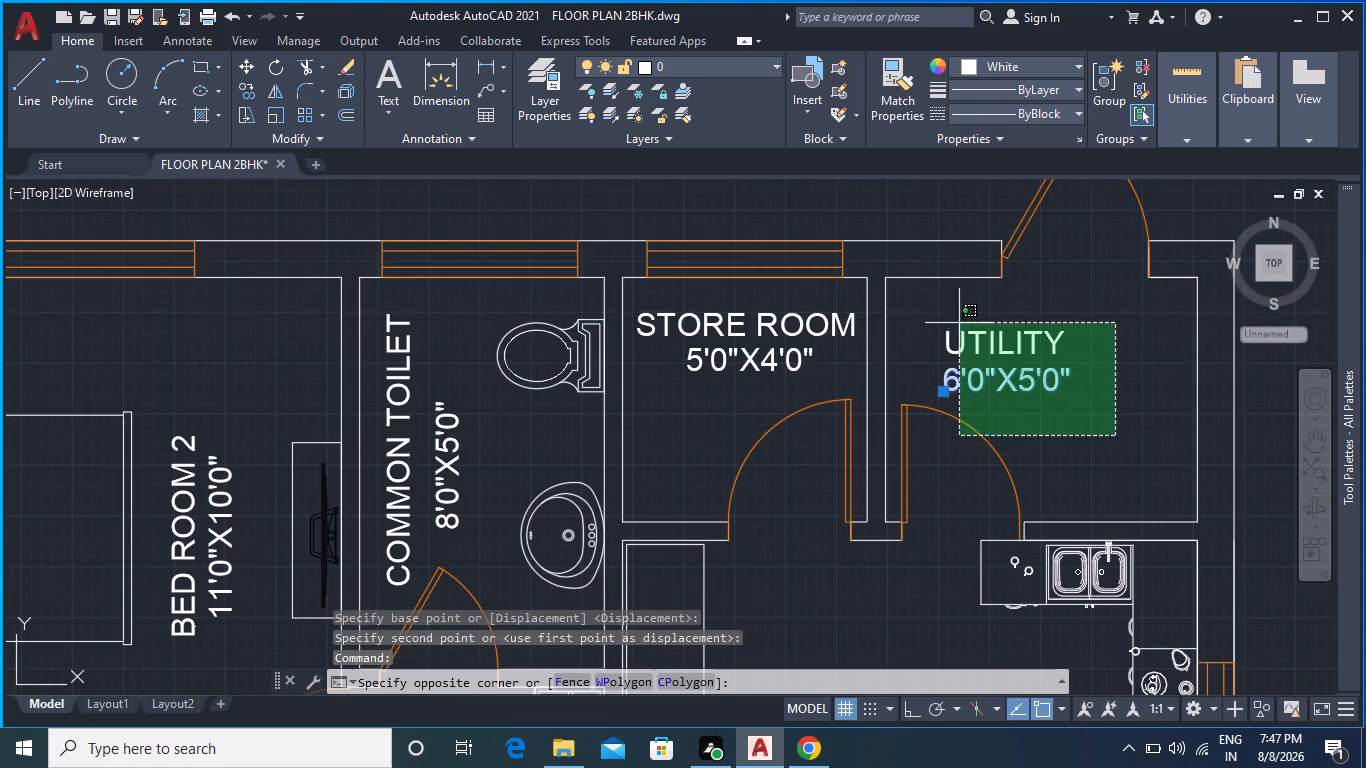
key(Escape)
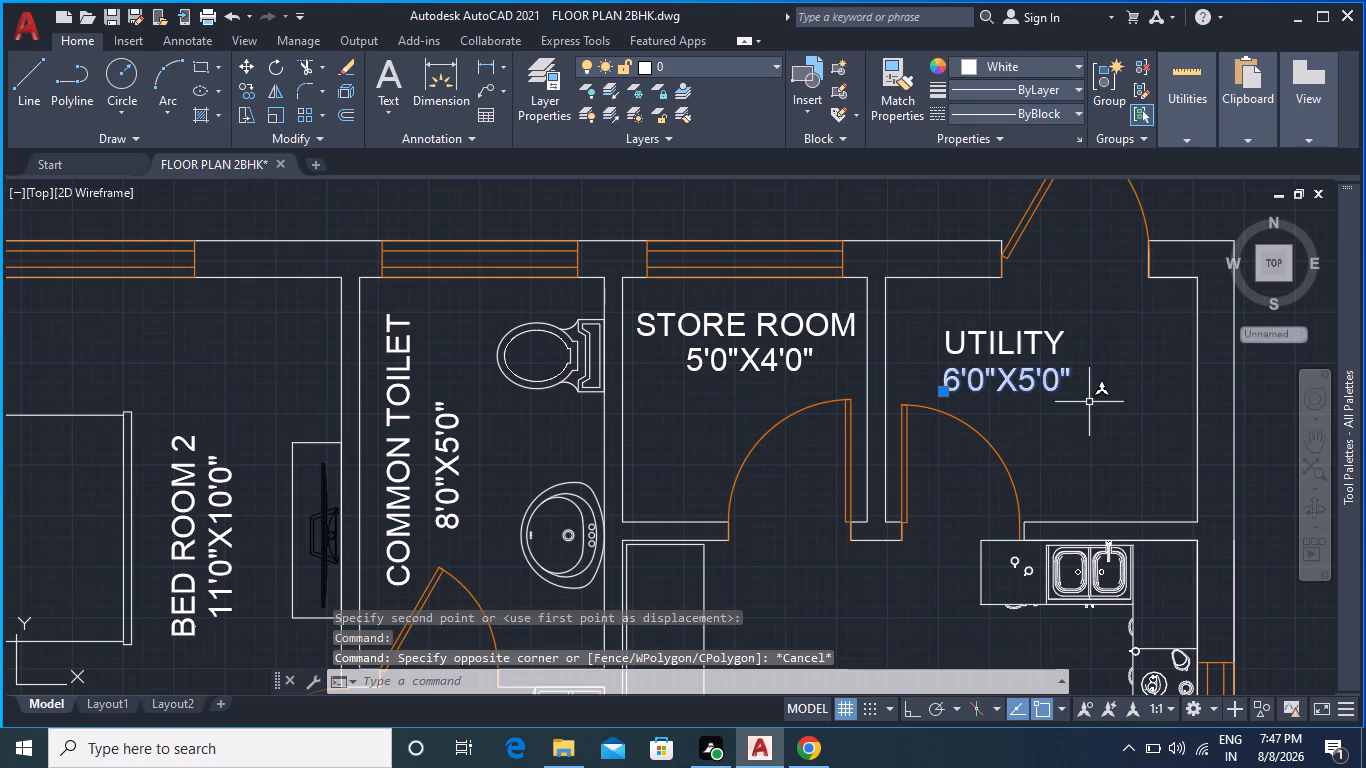
click(1096, 387)
click(935, 333)
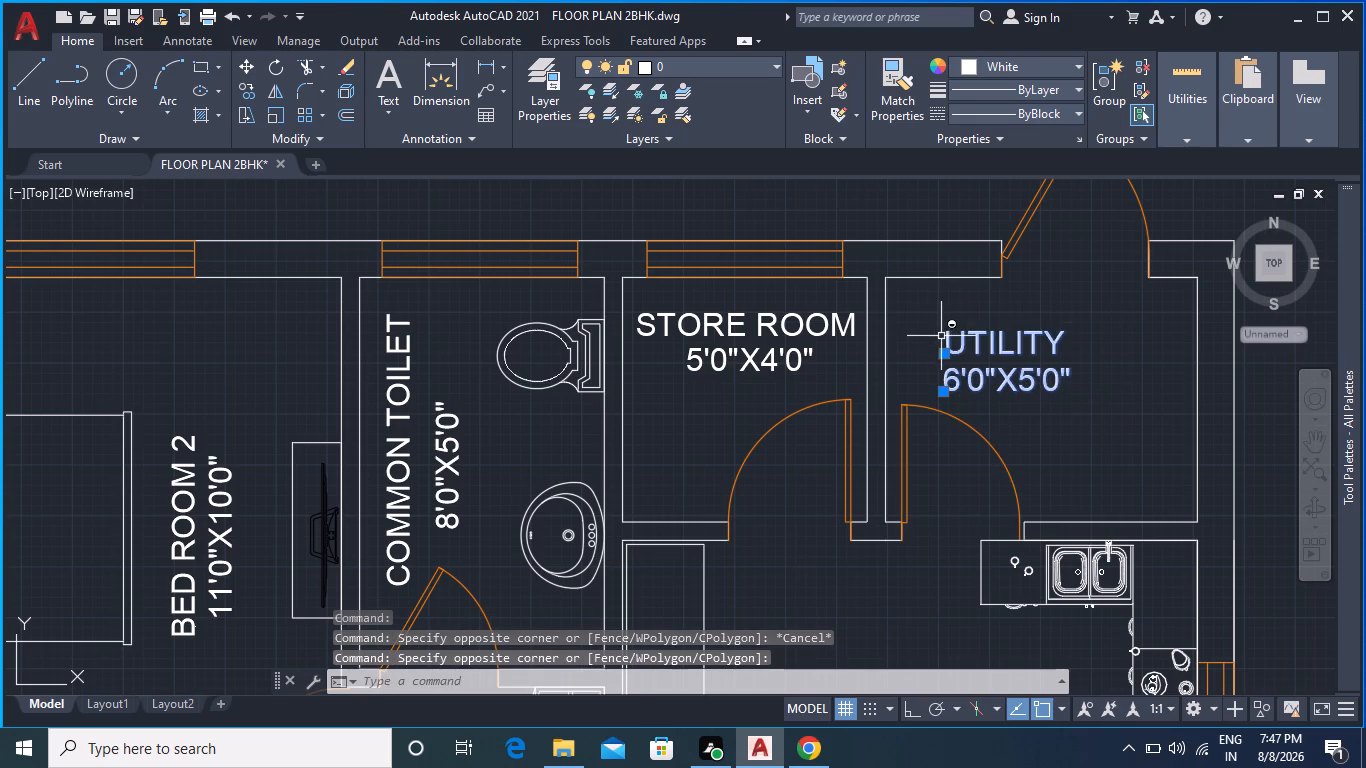
click(242, 71)
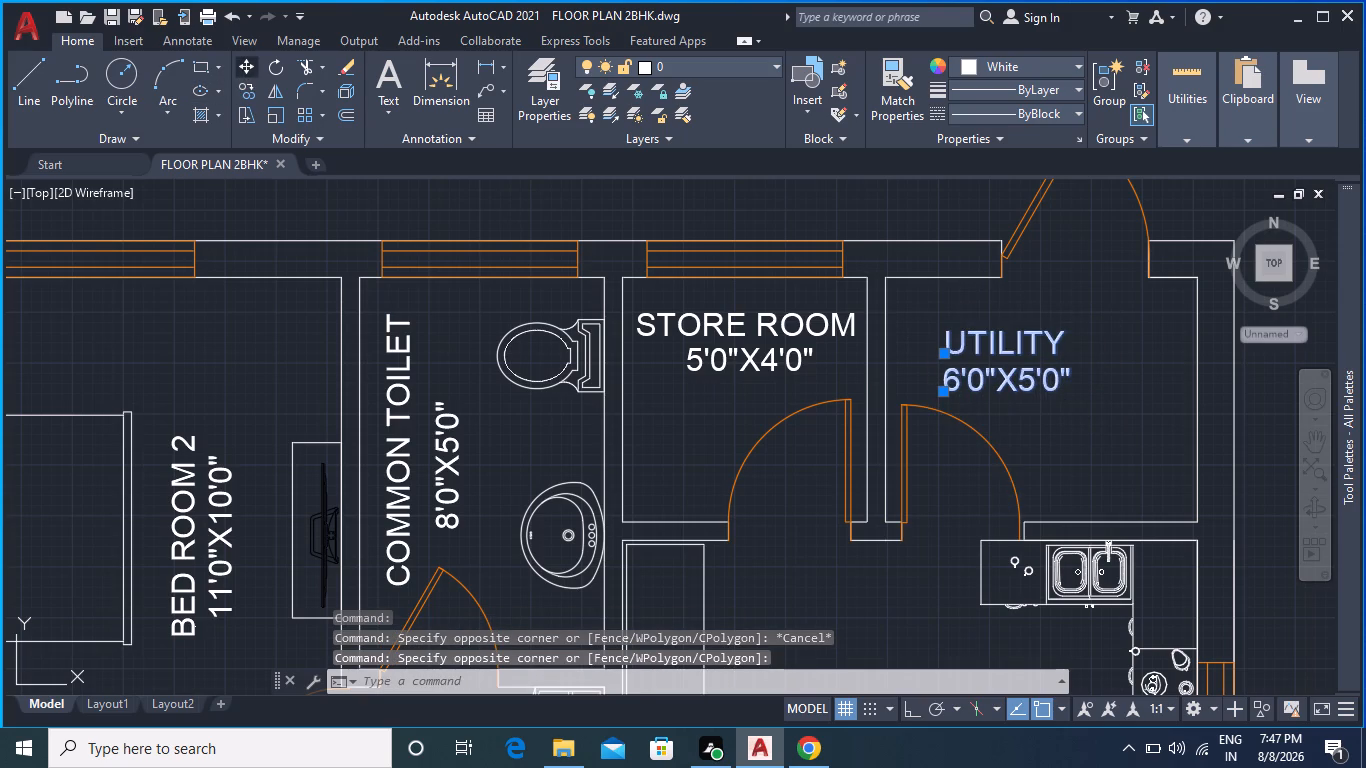
scroll(984, 434, up, 2)
middle_drag(904, 378, 855, 471)
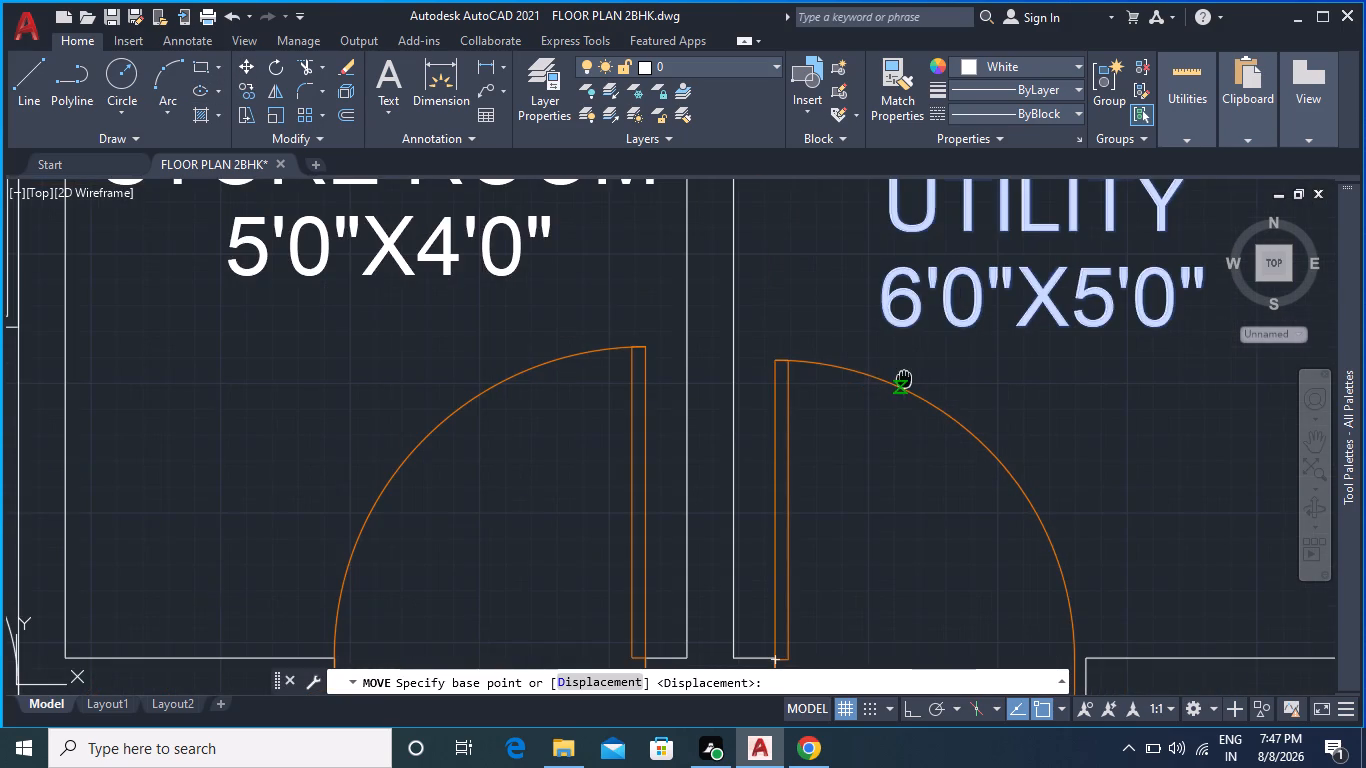
click(831, 418)
scroll(955, 441, down, 2)
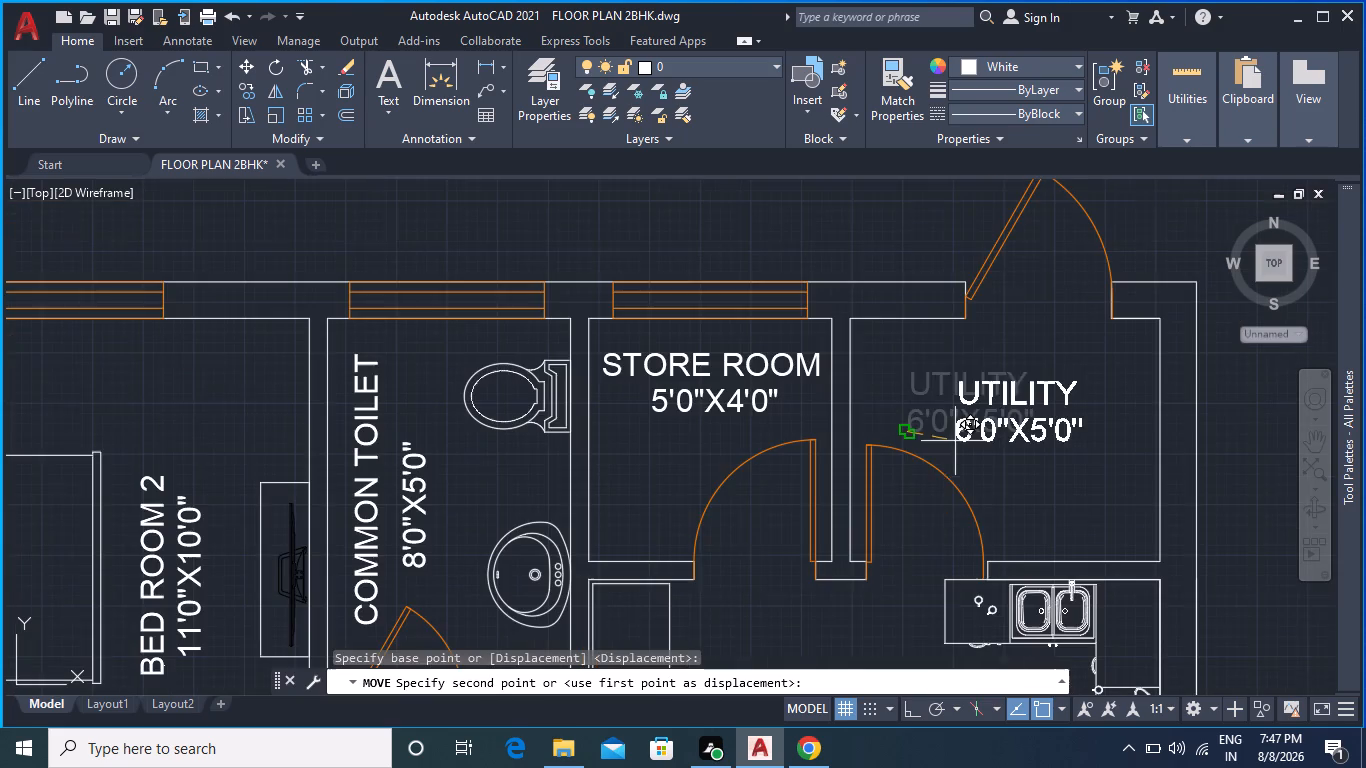
scroll(949, 427, up, 1)
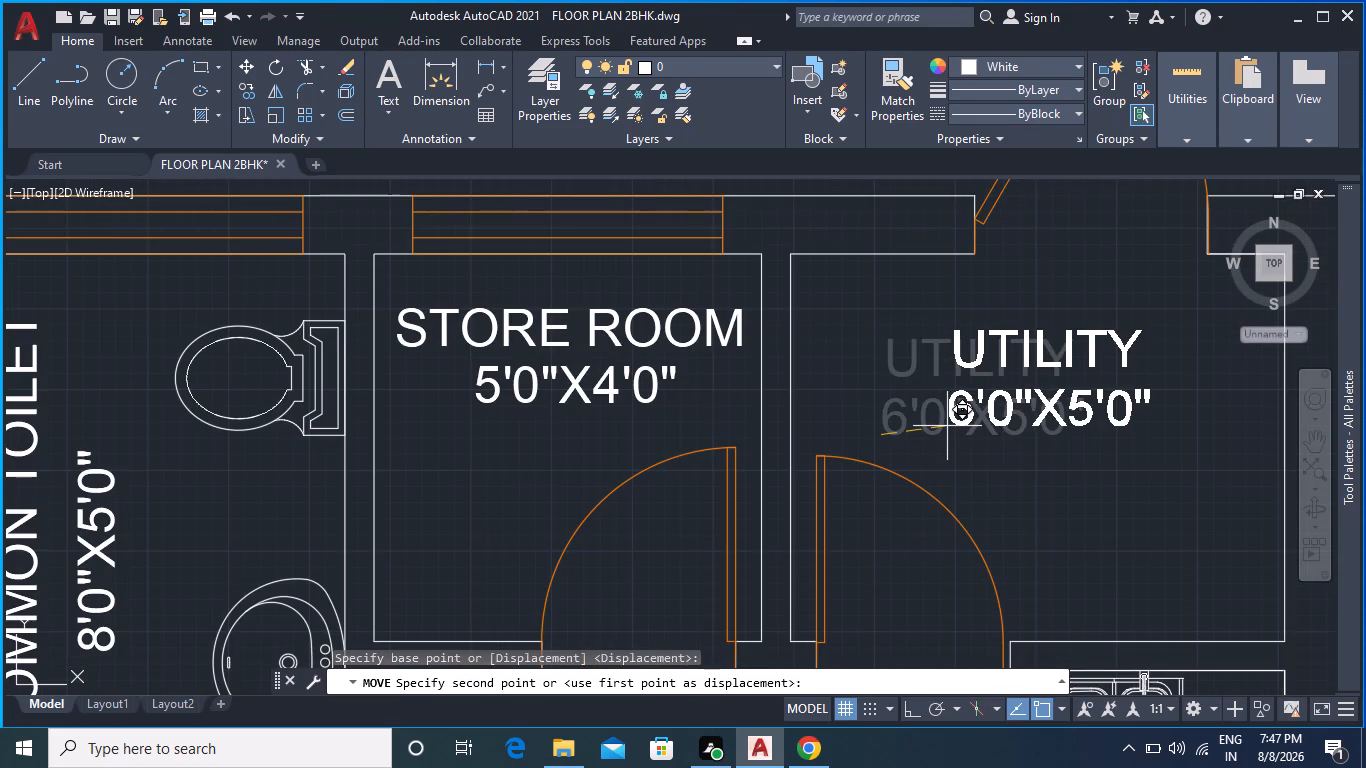
click(937, 425)
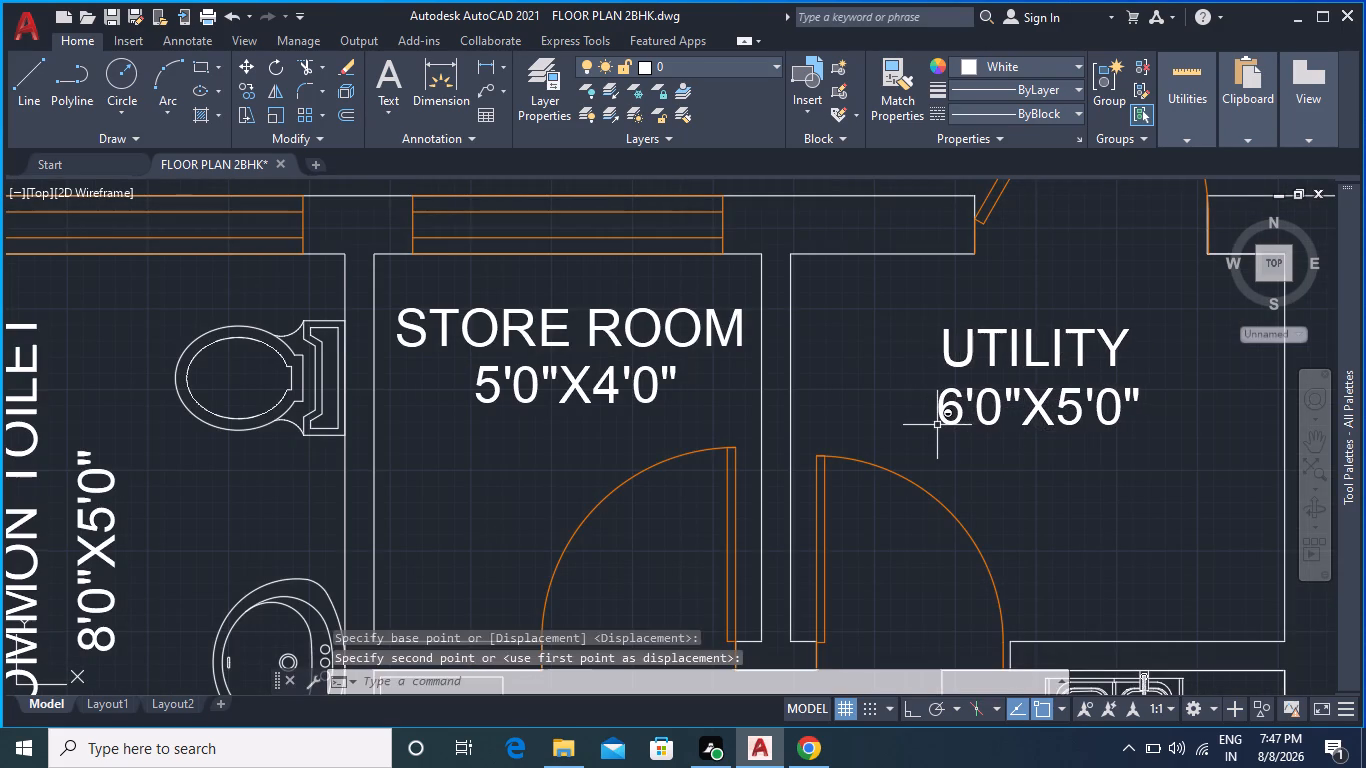
key(Escape)
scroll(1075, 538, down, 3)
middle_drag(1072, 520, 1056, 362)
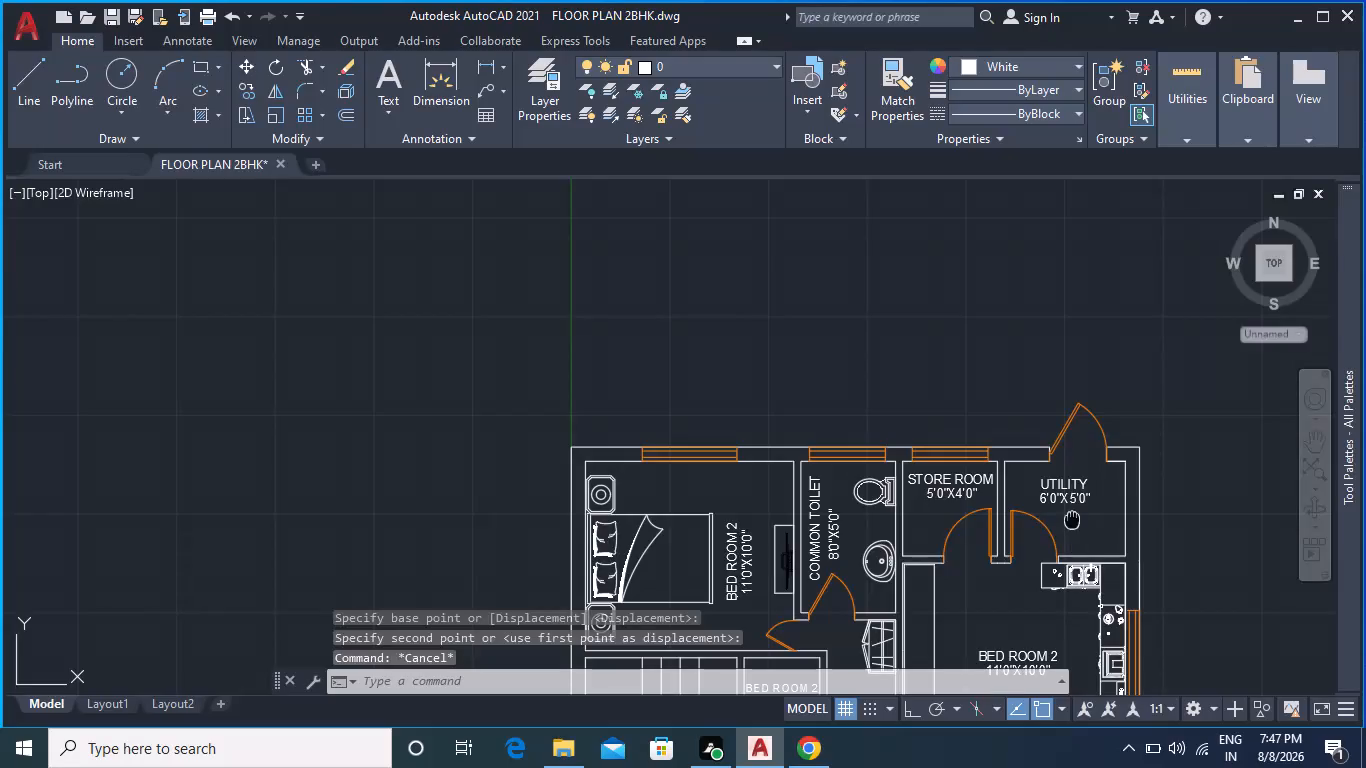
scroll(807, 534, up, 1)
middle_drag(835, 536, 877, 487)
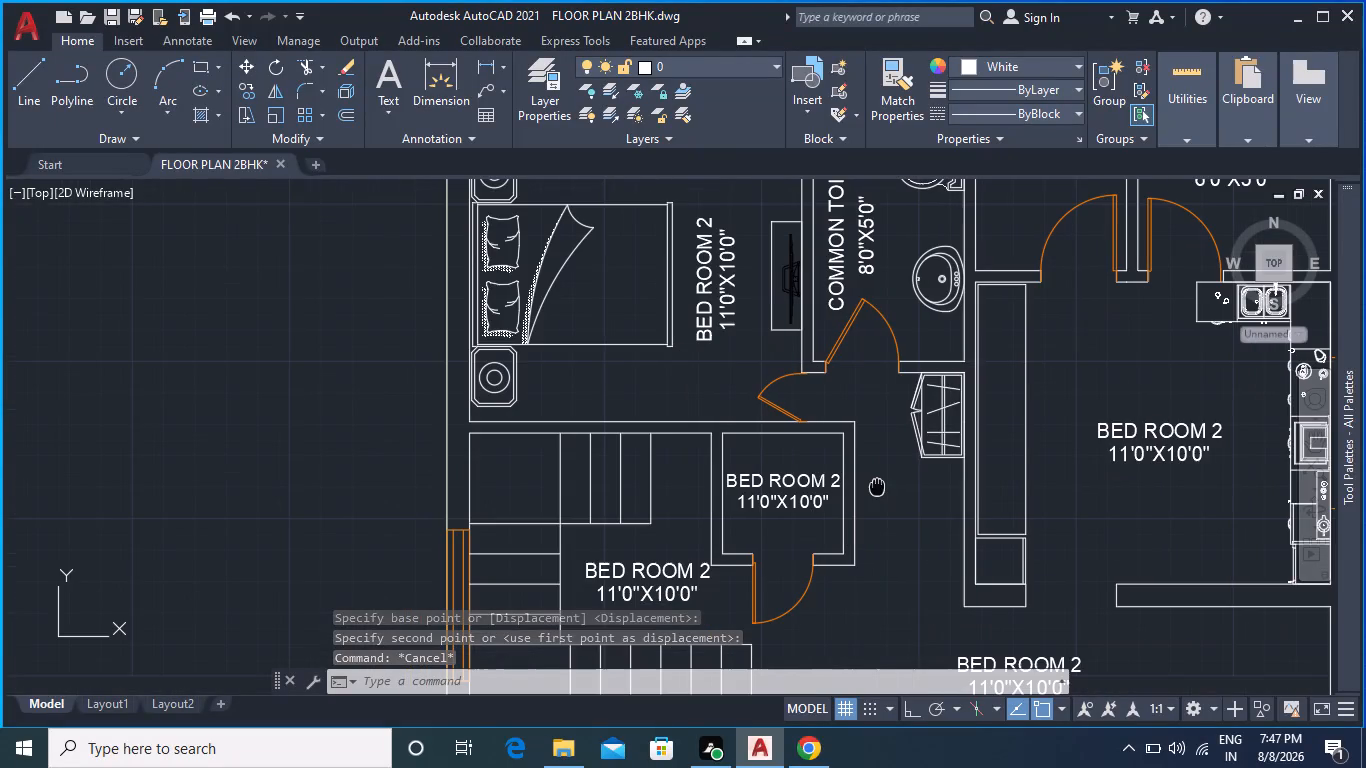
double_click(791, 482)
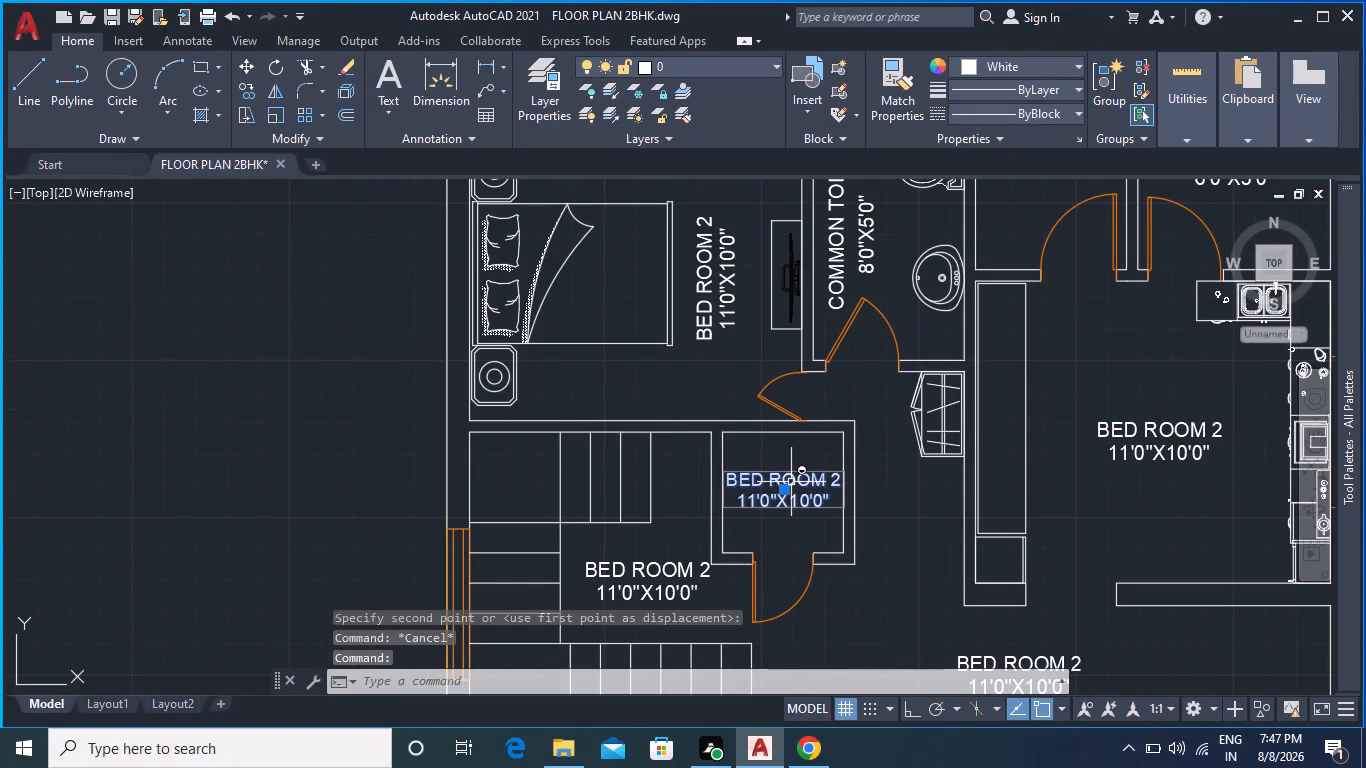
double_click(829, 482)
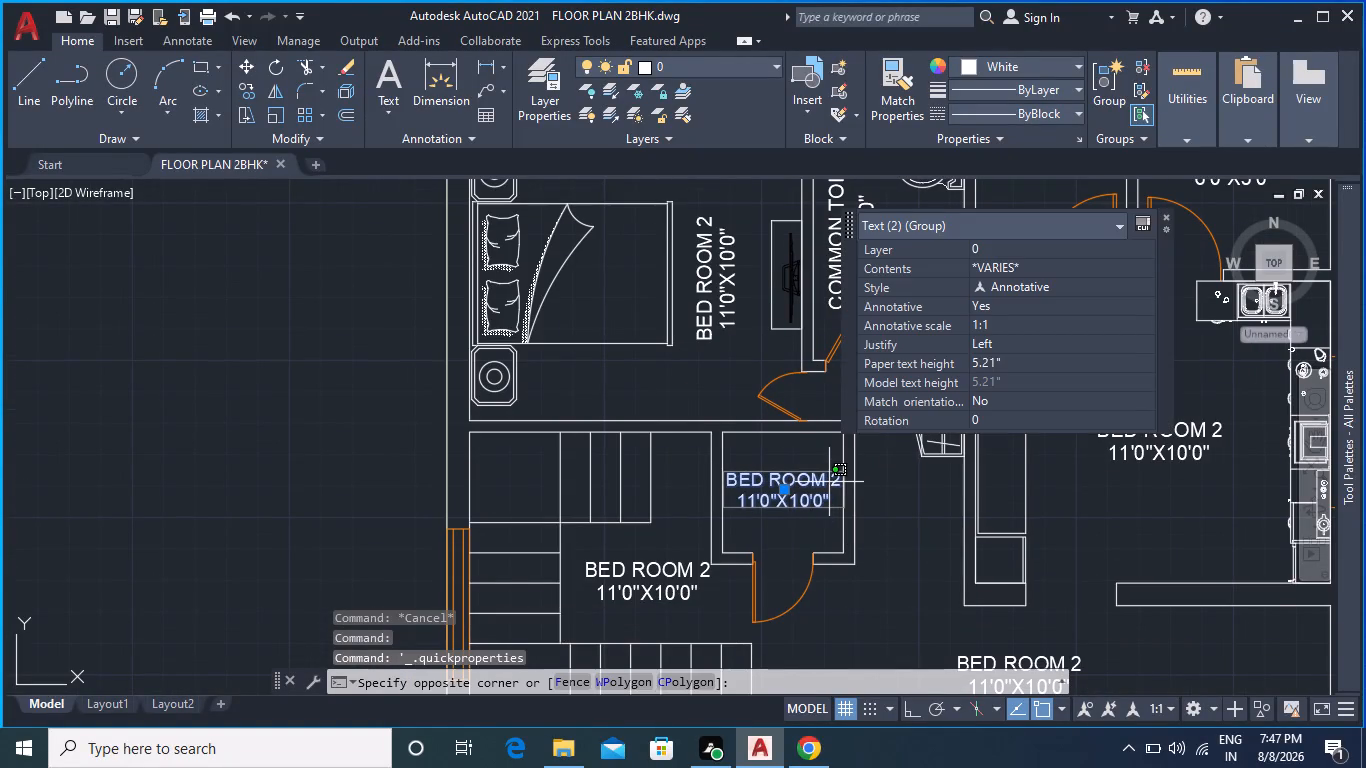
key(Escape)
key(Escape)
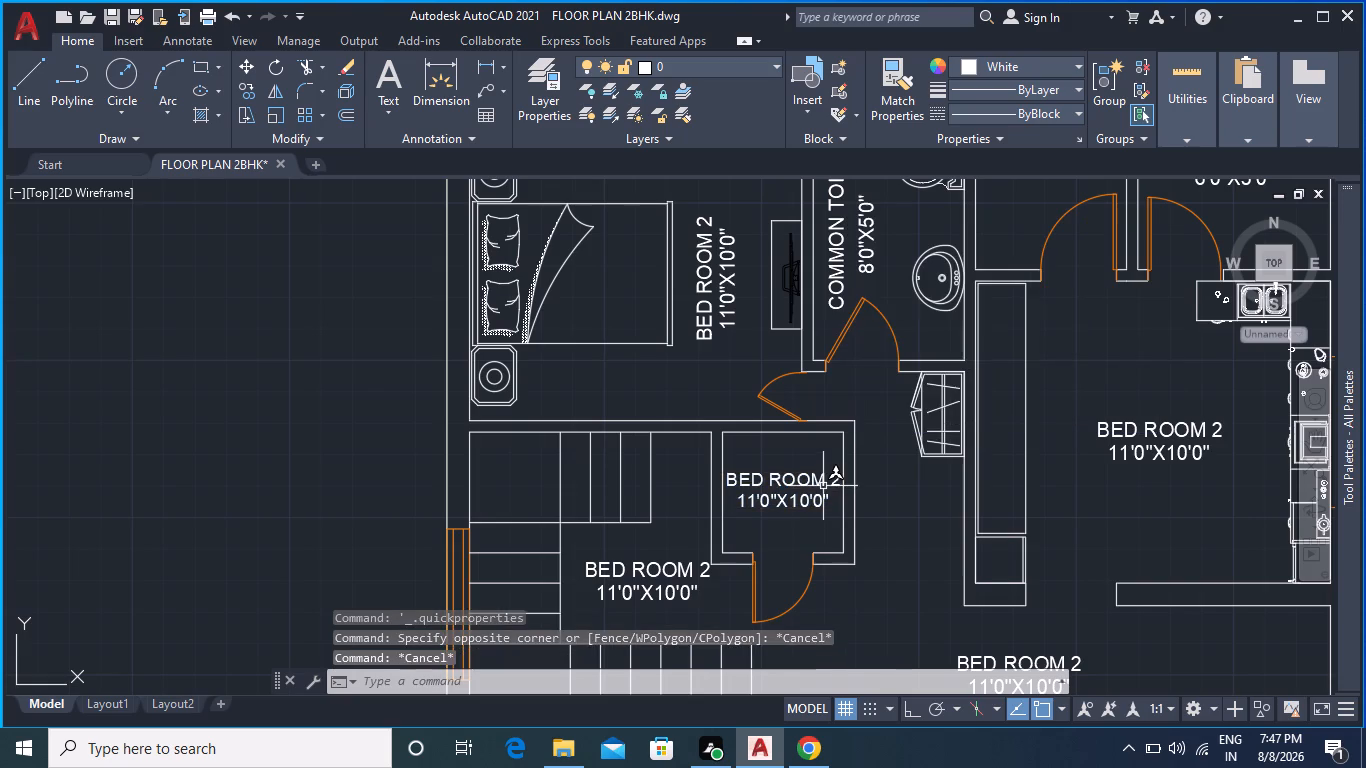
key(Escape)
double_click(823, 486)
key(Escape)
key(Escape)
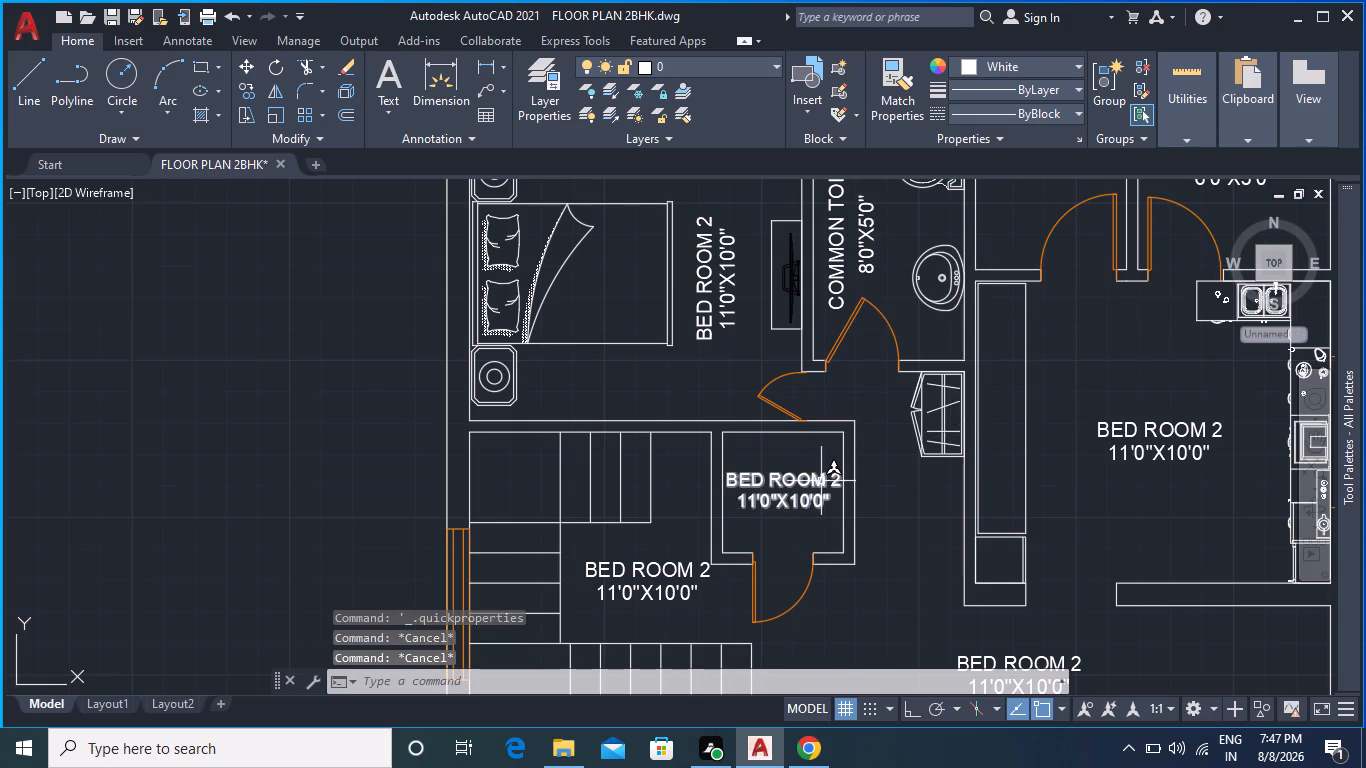
Ungroup the BED ROOM 2 label and its size text in the small room beside the staircase.
double_click(821, 481)
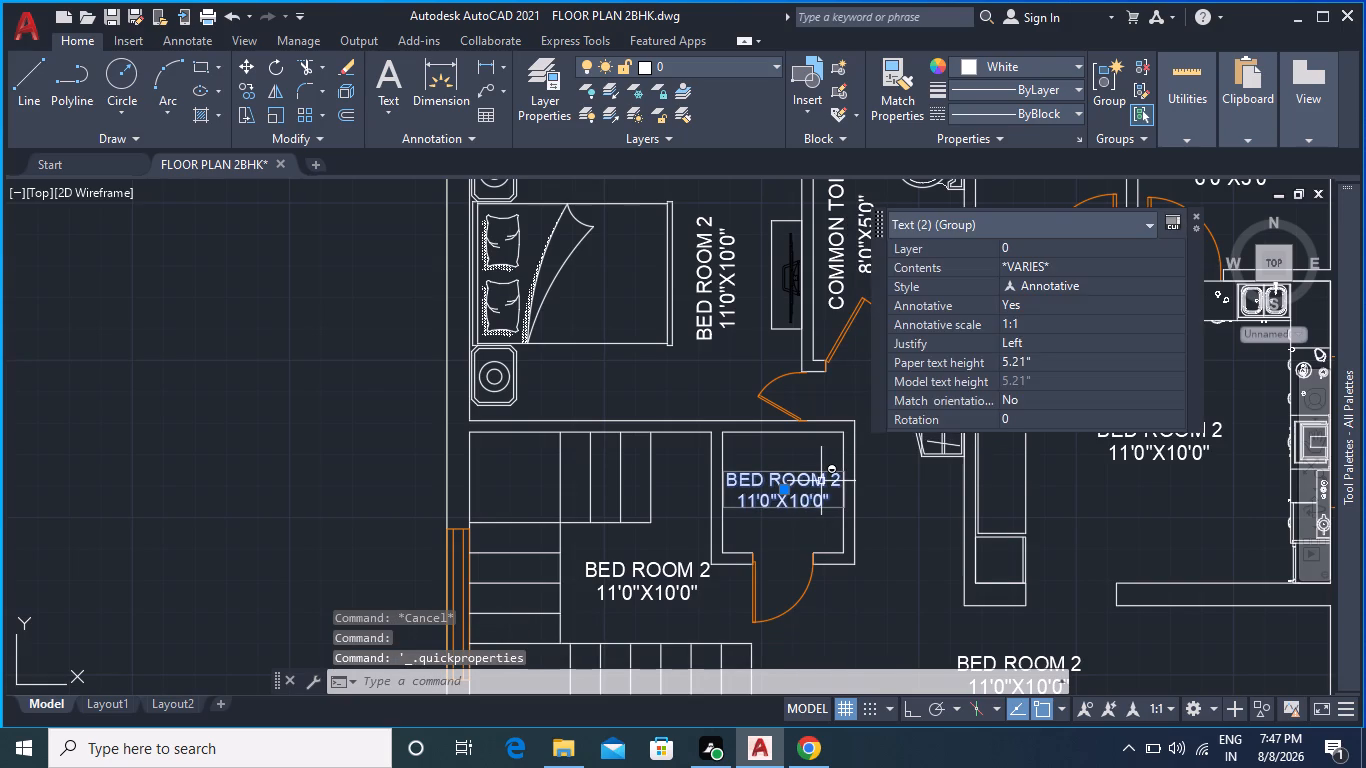
right_click(821, 481)
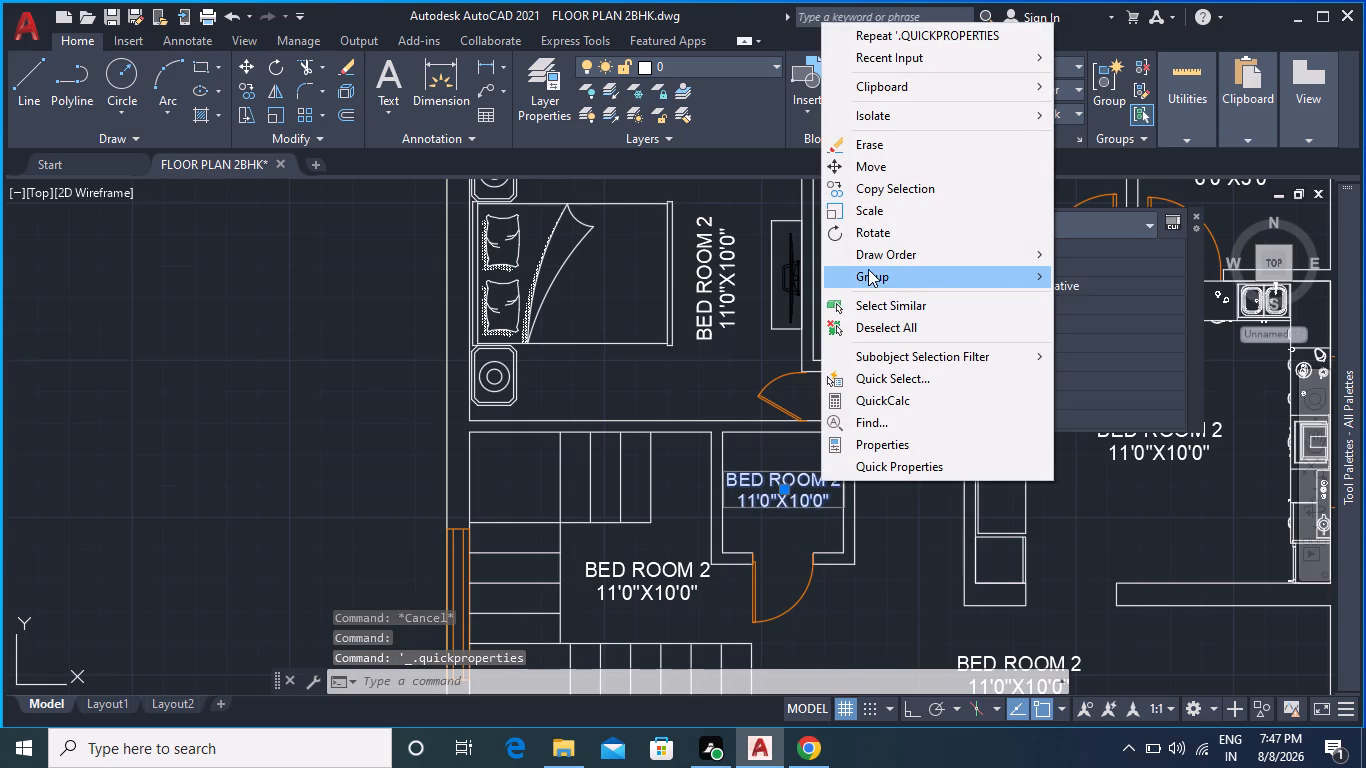
click(868, 271)
click(1102, 300)
key(Escape)
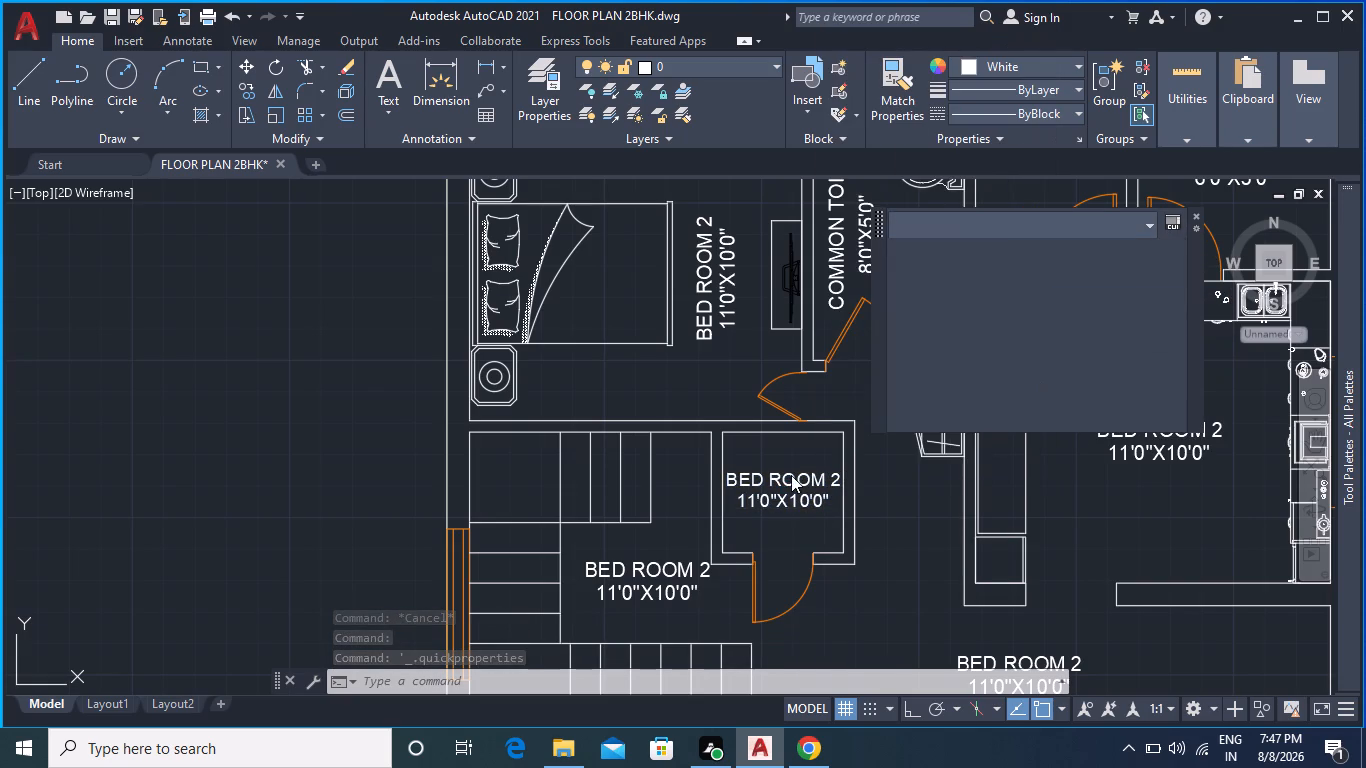
Replace the BED ROOM 2 name in the small room beside the staircase with POOJA ROOM.
double_click(790, 495)
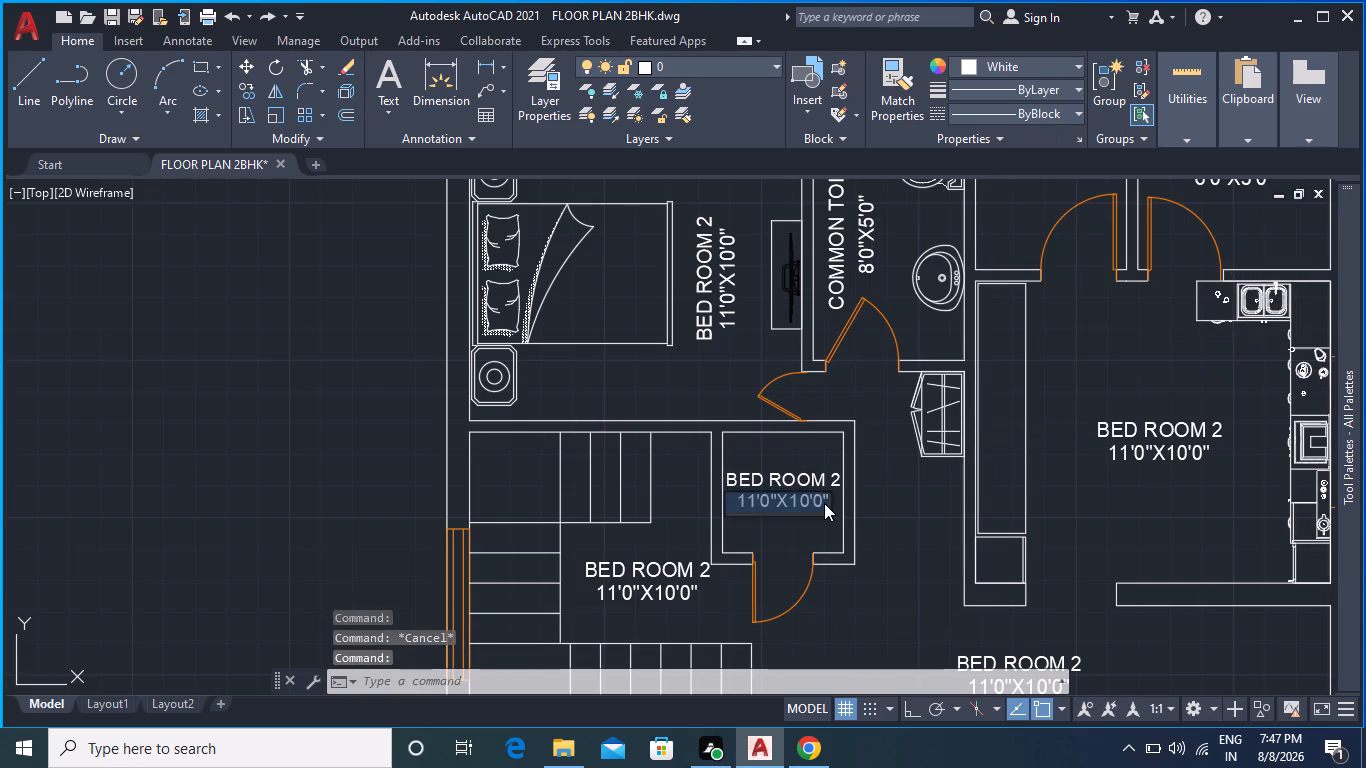
double_click(810, 476)
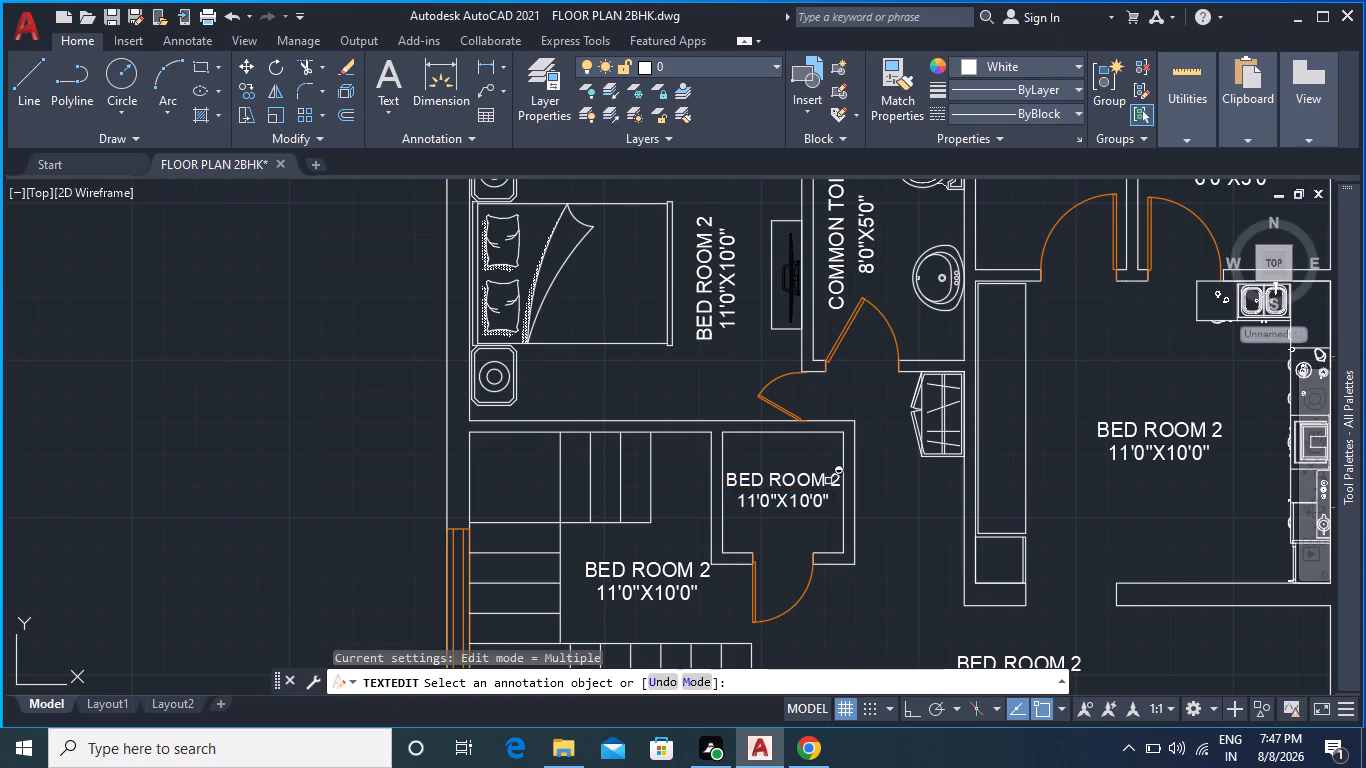
double_click(828, 481)
key(Escape)
double_click(815, 476)
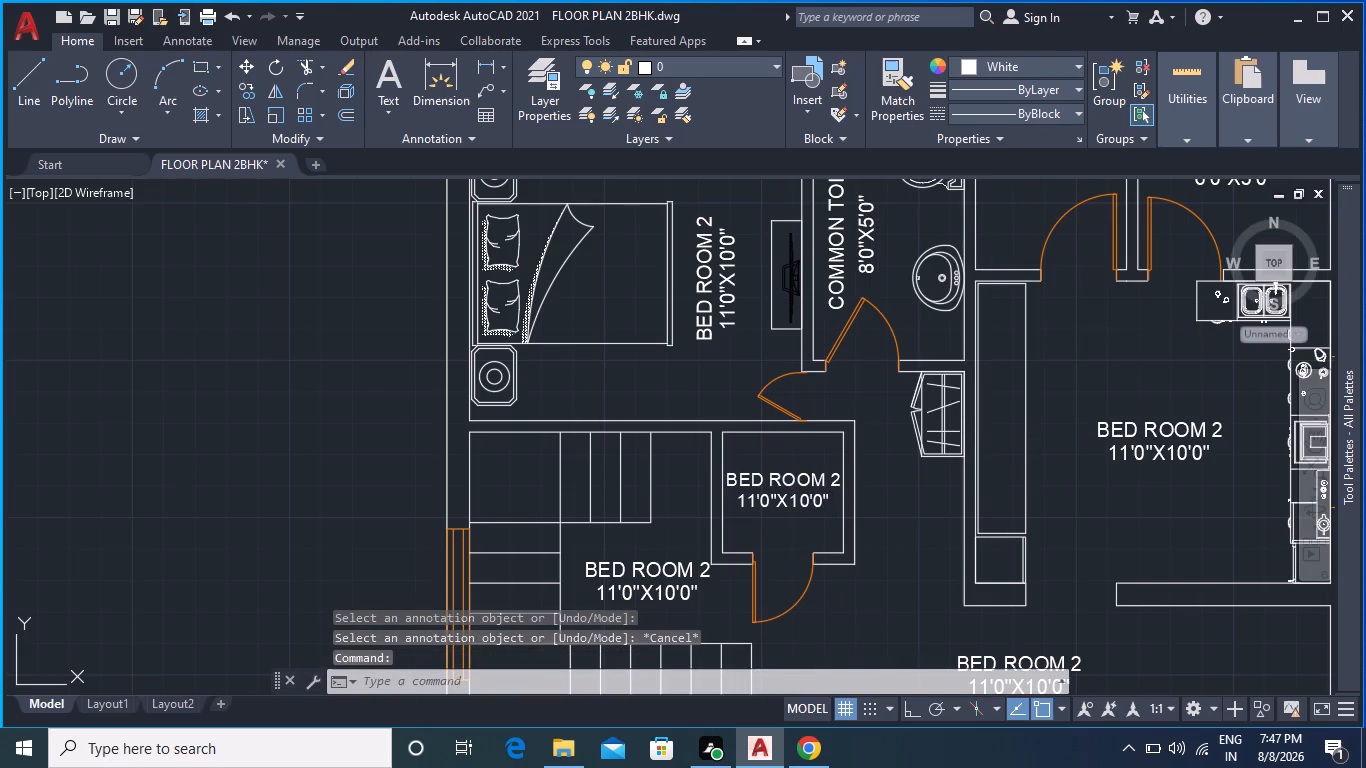
click(828, 480)
click(839, 479)
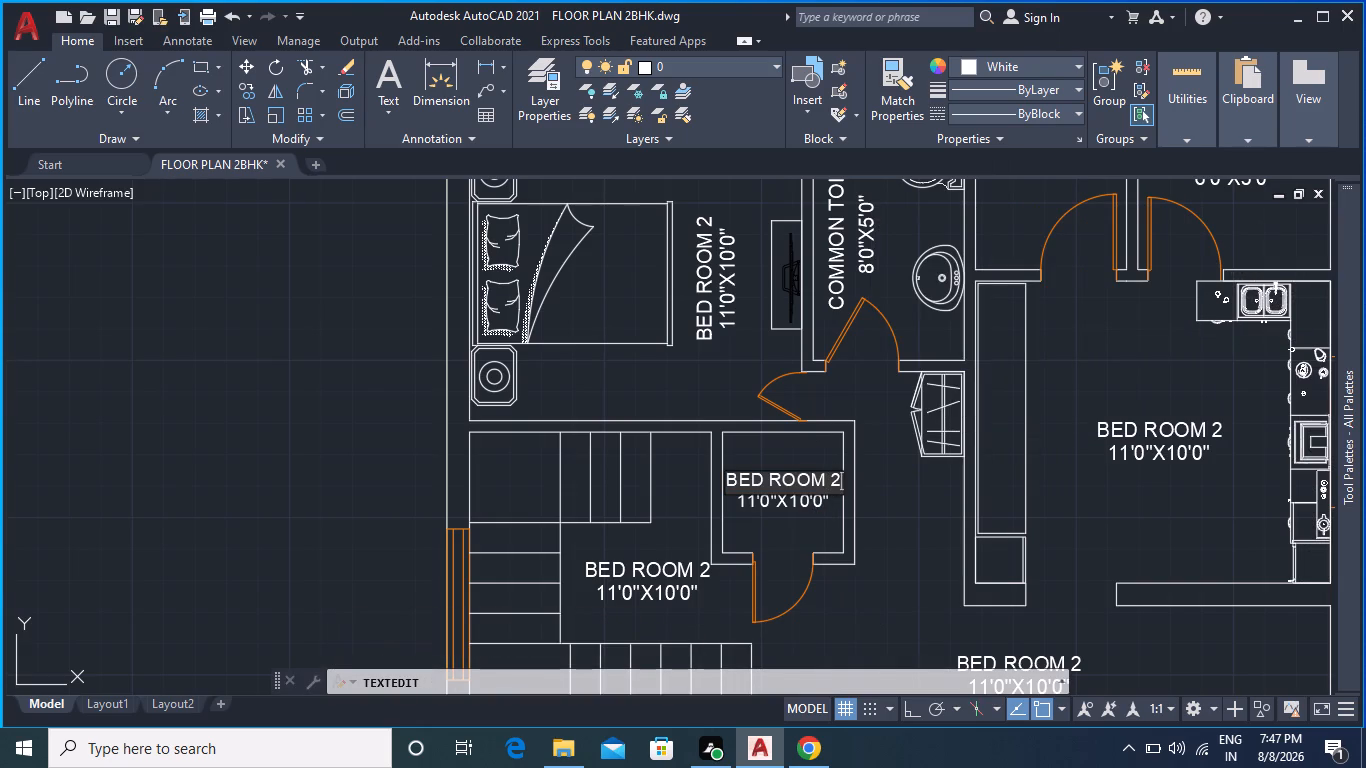
key(BackSpace)
key(BackSpace)
key(BackSpace)
key(BackSpace)
key(BackSpace)
key(BackSpace)
key(BackSpace)
key(BackSpace)
key(BackSpace)
key(BackSpace)
key(BackSpace)
key(BackSpace)
key(BackSpace)
key(BackSpace)
key(BackSpace)
key(BackSpace)
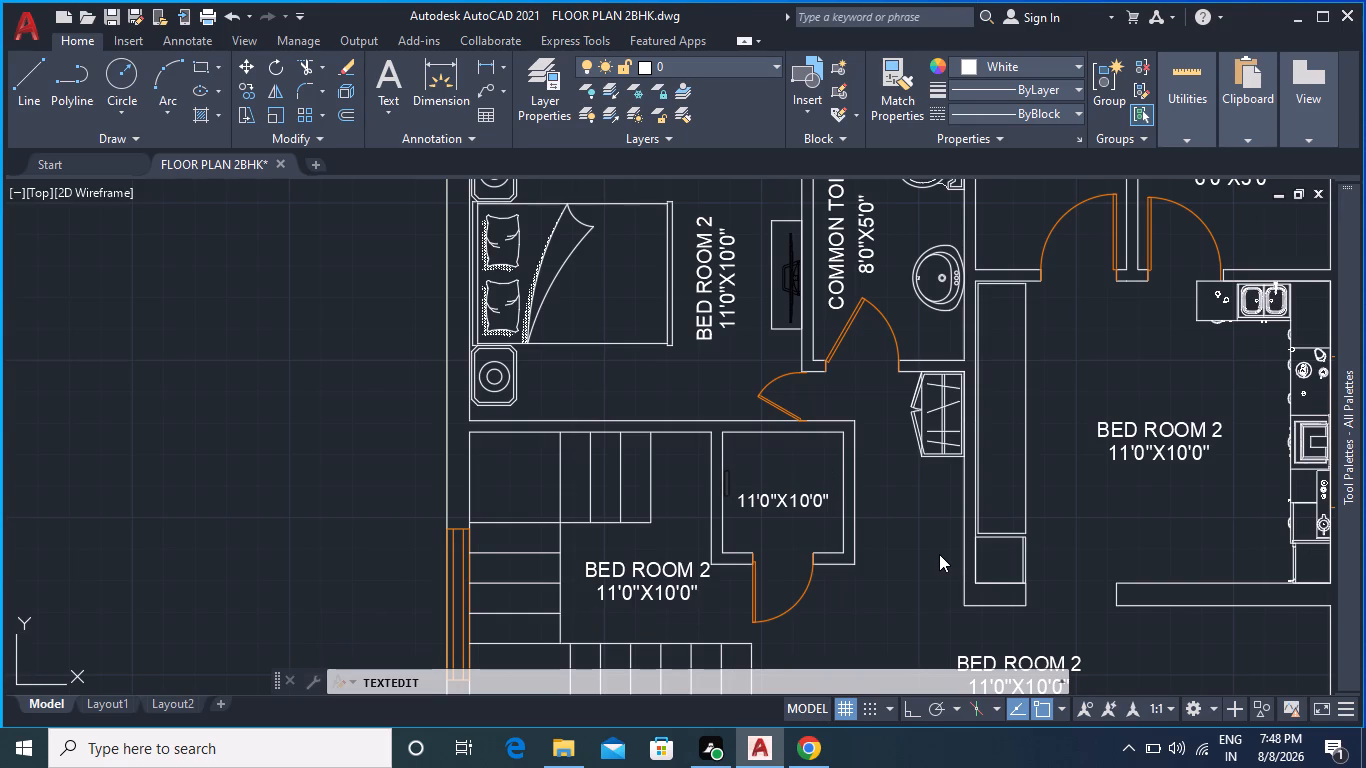
text(POOJA)
key(space)
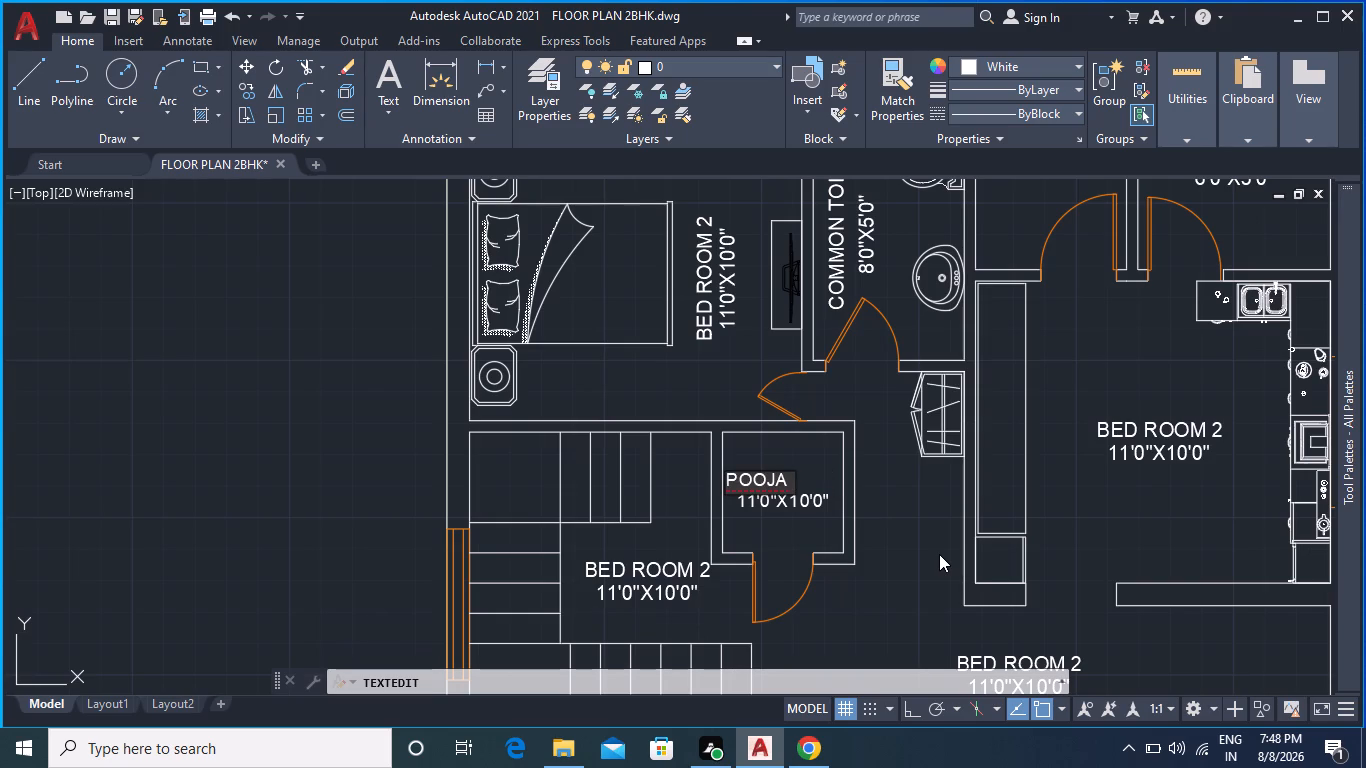
text(ROOM)
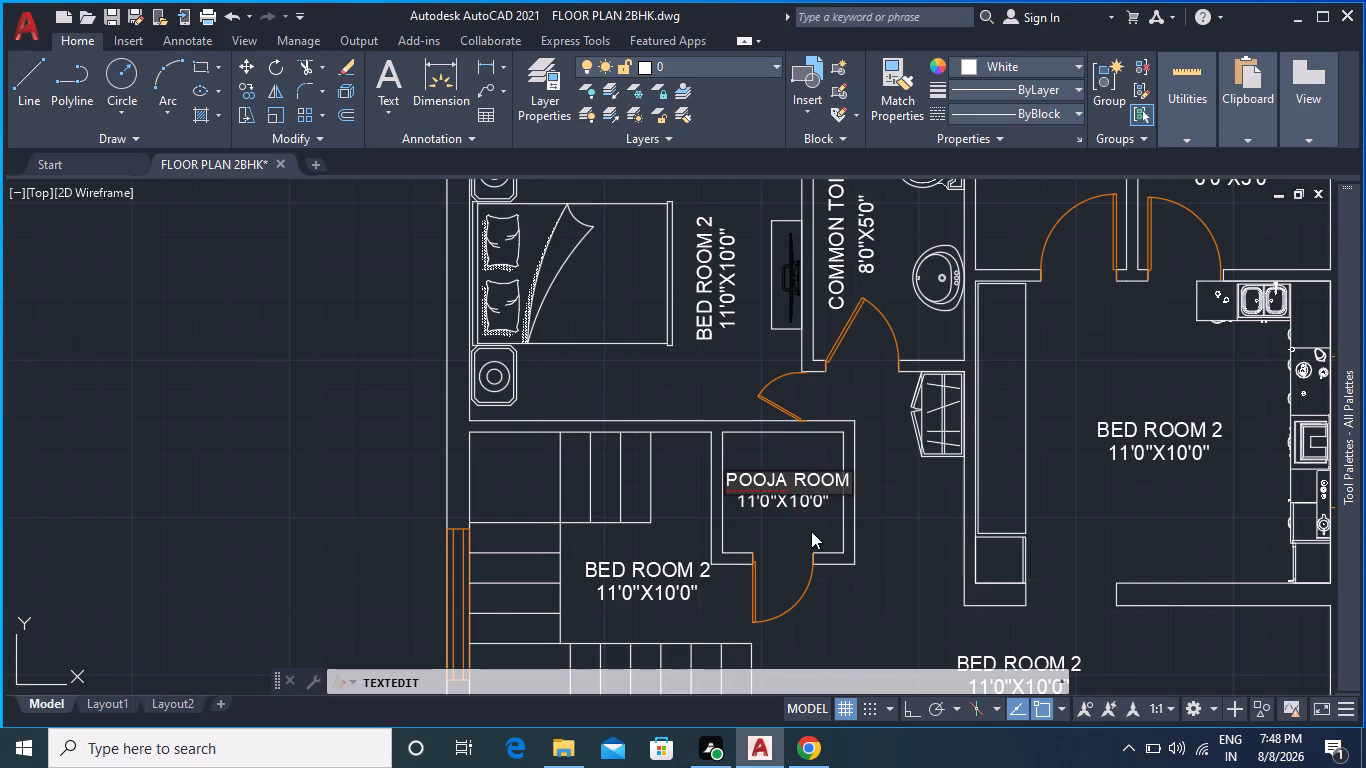
click(776, 519)
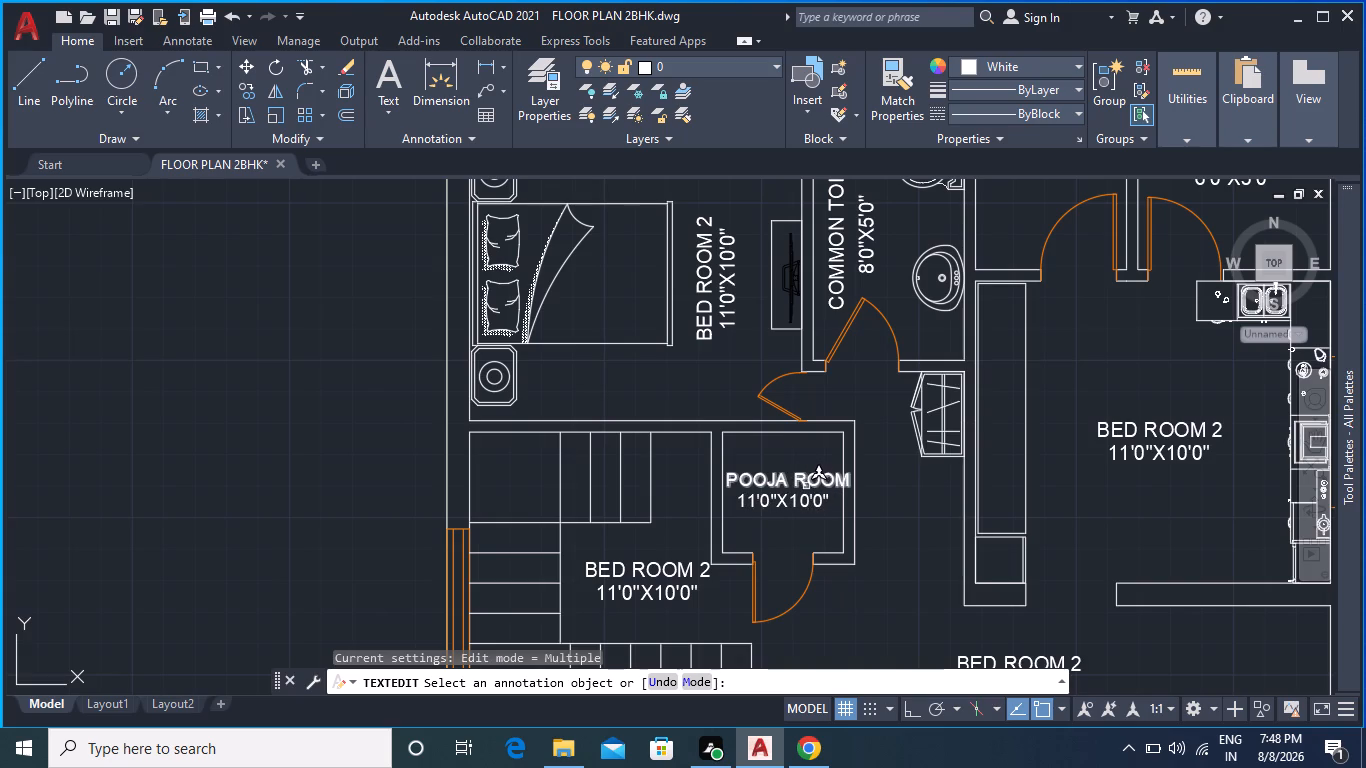
Change the size text under POOJA ROOM to 4'0"X4'0" and finish text editing.
double_click(803, 503)
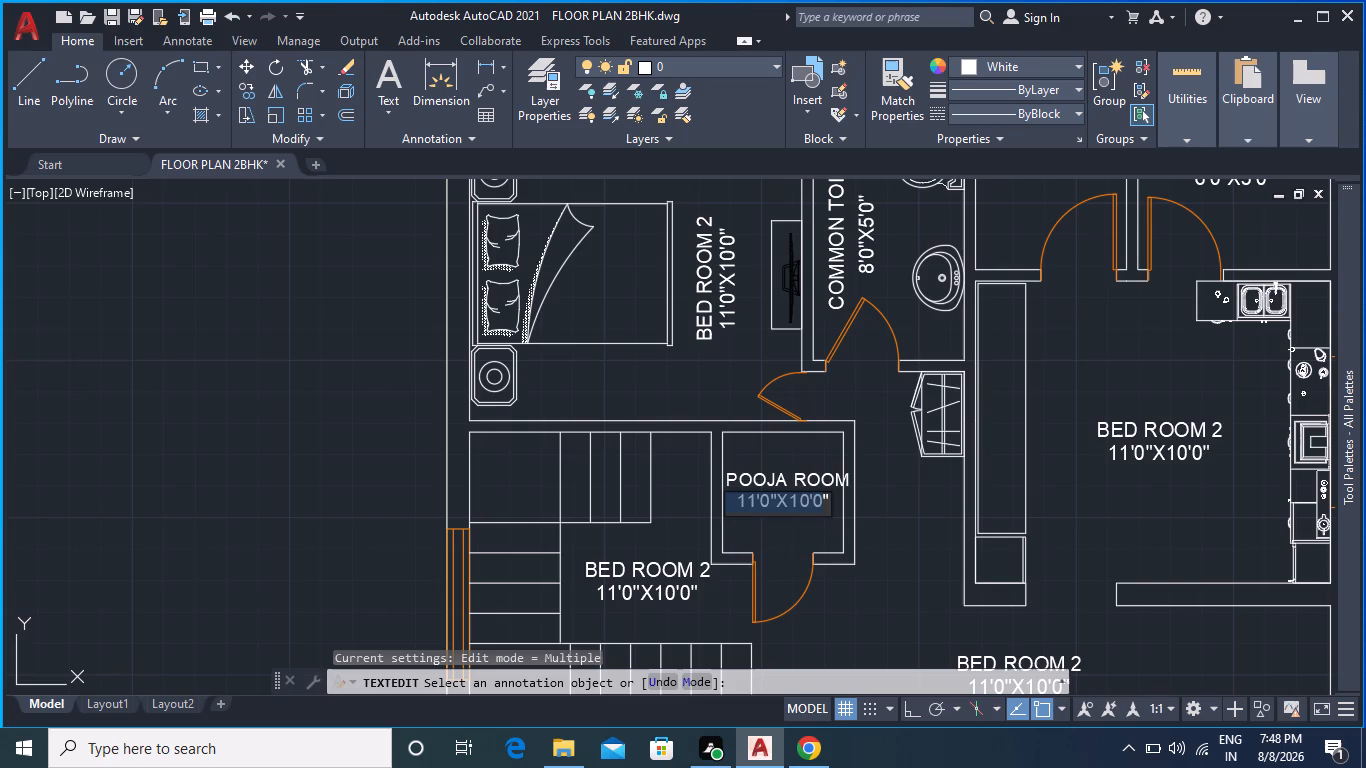
click(826, 499)
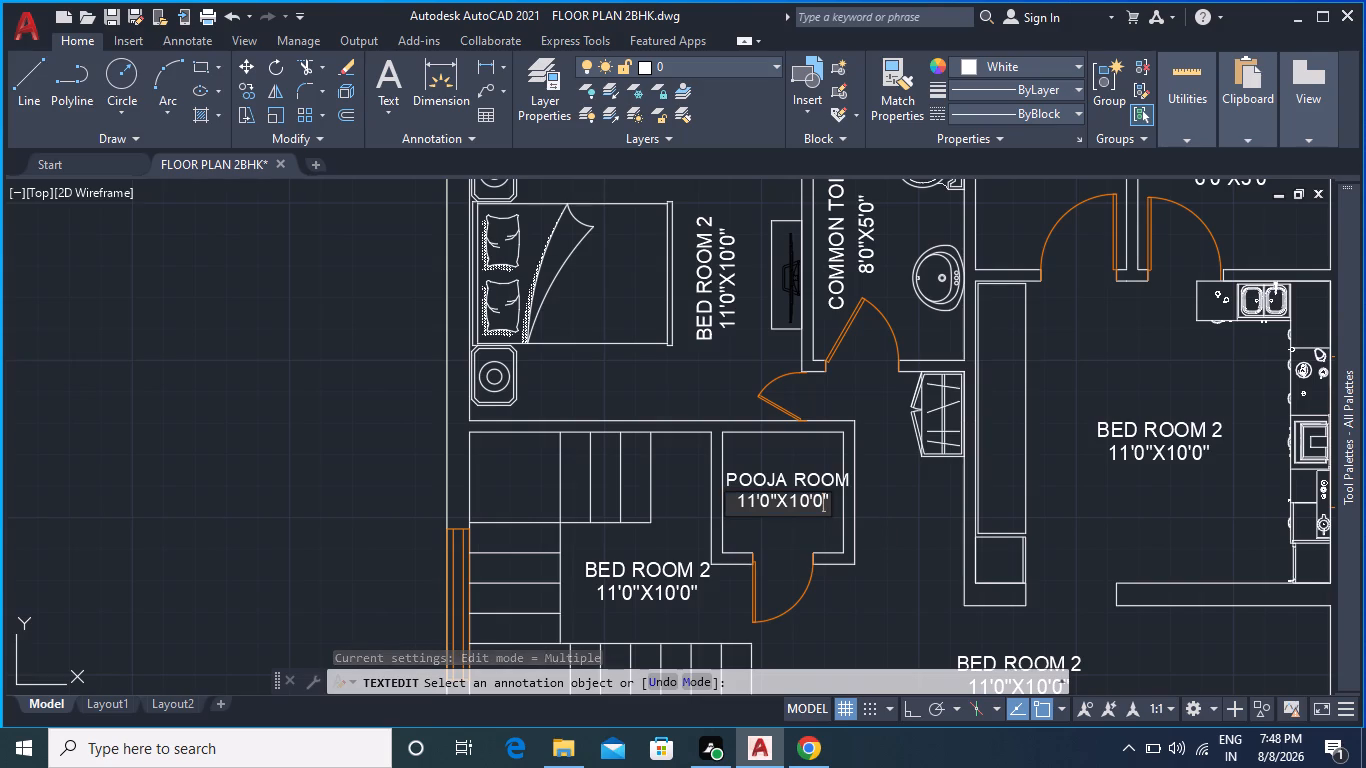
click(831, 501)
key(BackSpace)
key(BackSpace)
key(BackSpace)
key(BackSpace)
key(BackSpace)
key(BackSpace)
key(BackSpace)
key(BackSpace)
key(BackSpace)
key(BackSpace)
key(BackSpace)
key(BackSpace)
key(BackSpace)
key(BackSpace)
key(BackSpace)
key(BackSpace)
key(BackSpace)
key(BackSpace)
key(BackSpace)
key(BackSpace)
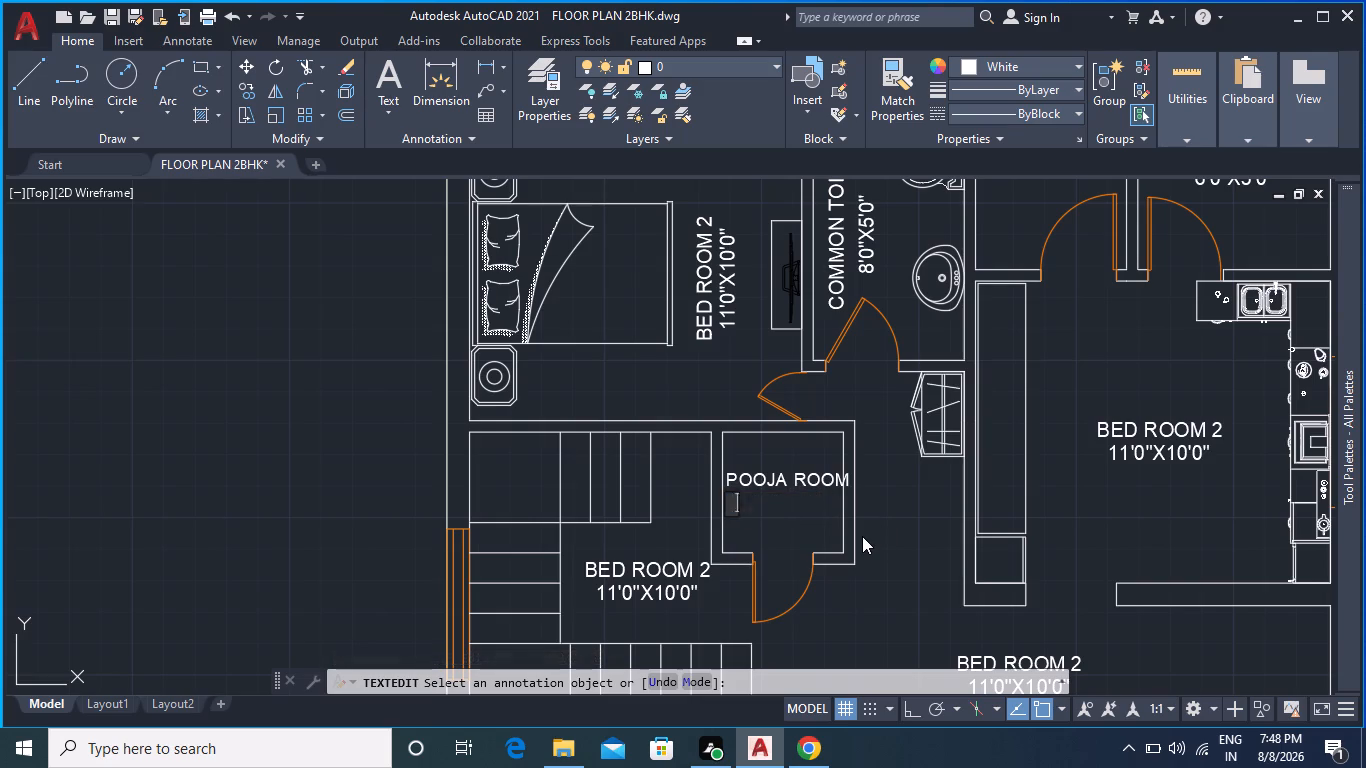
text(4'0")
key(x)
text(4')
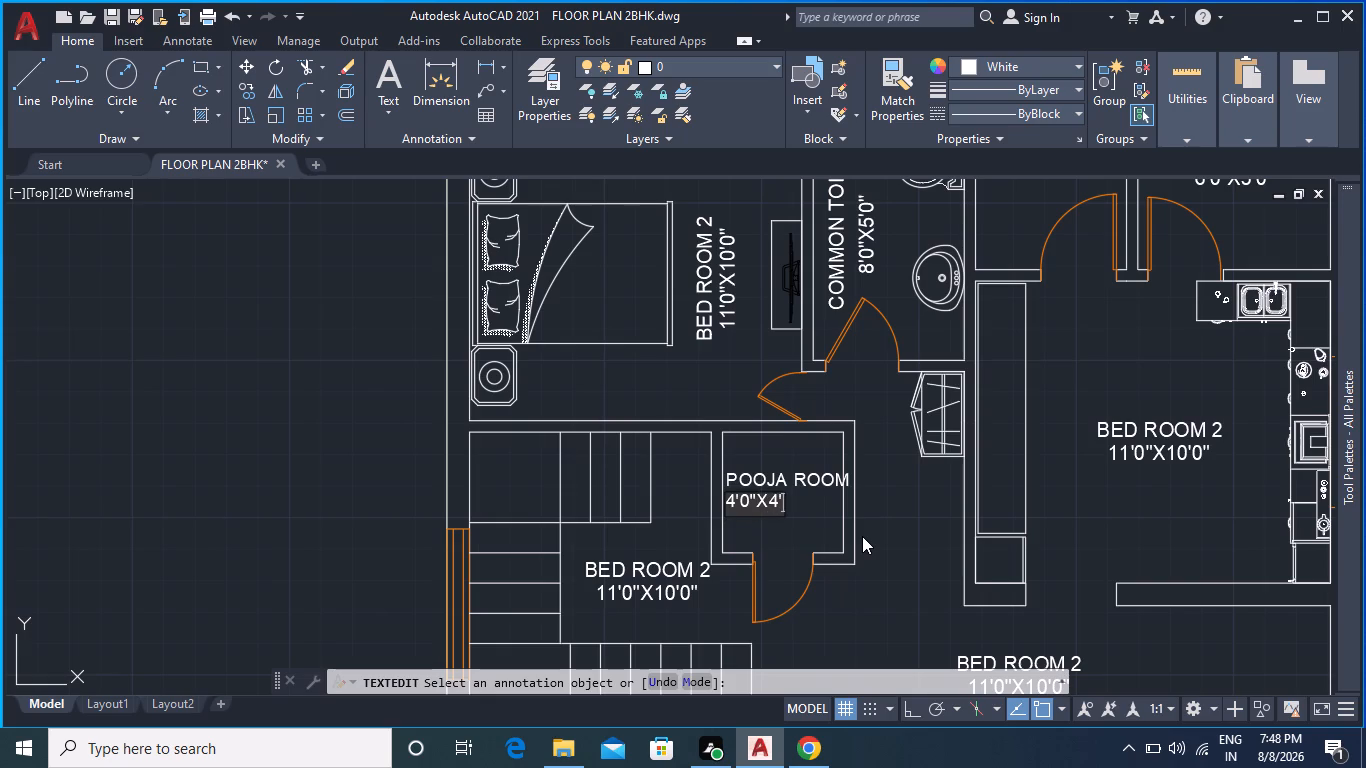
text(0")
click(826, 509)
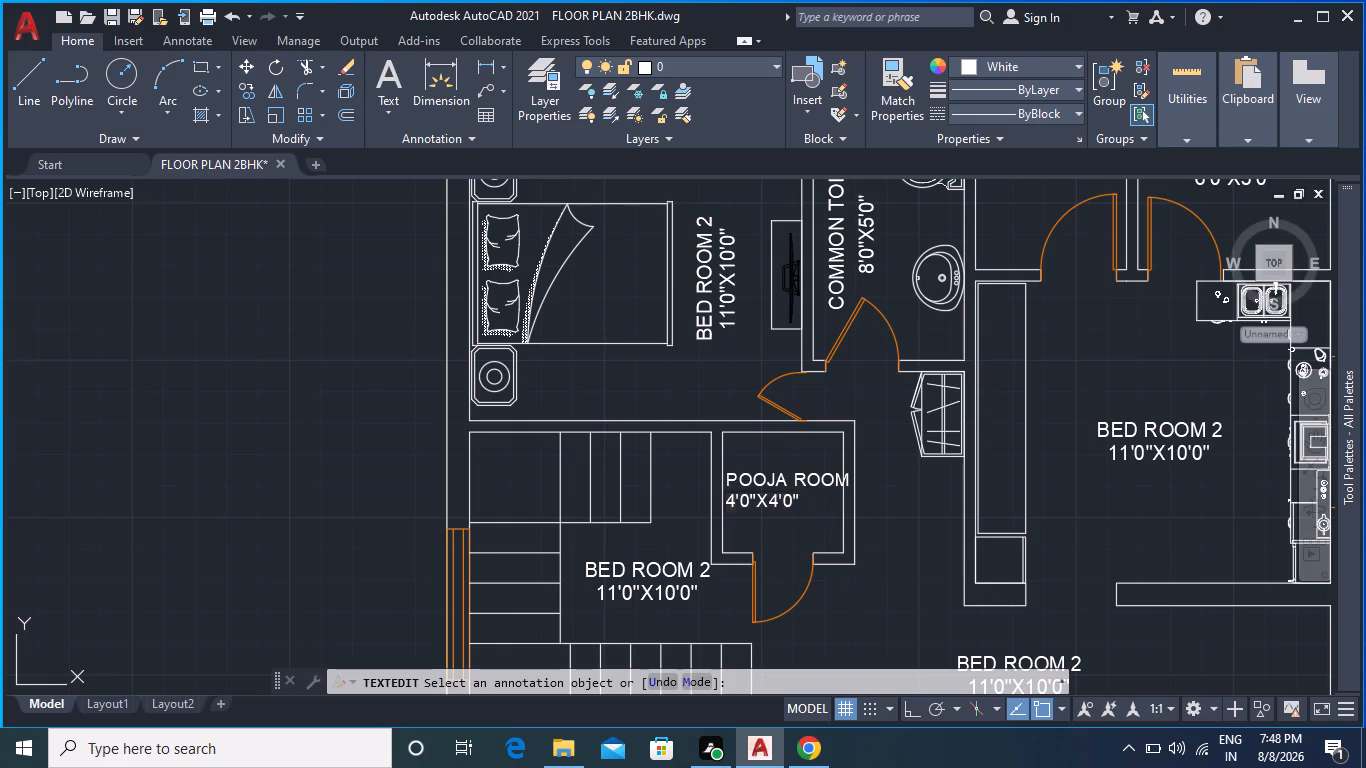
click(740, 506)
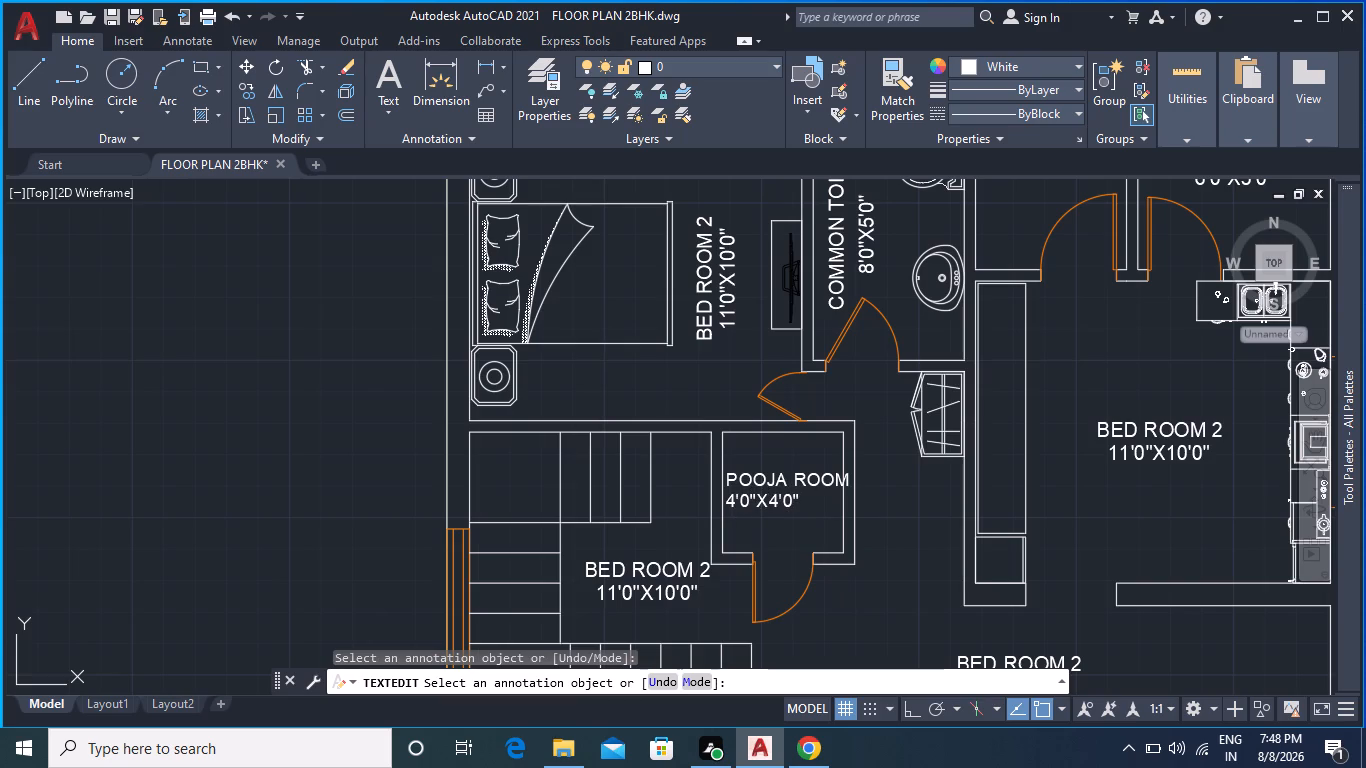
key(Escape)
click(747, 506)
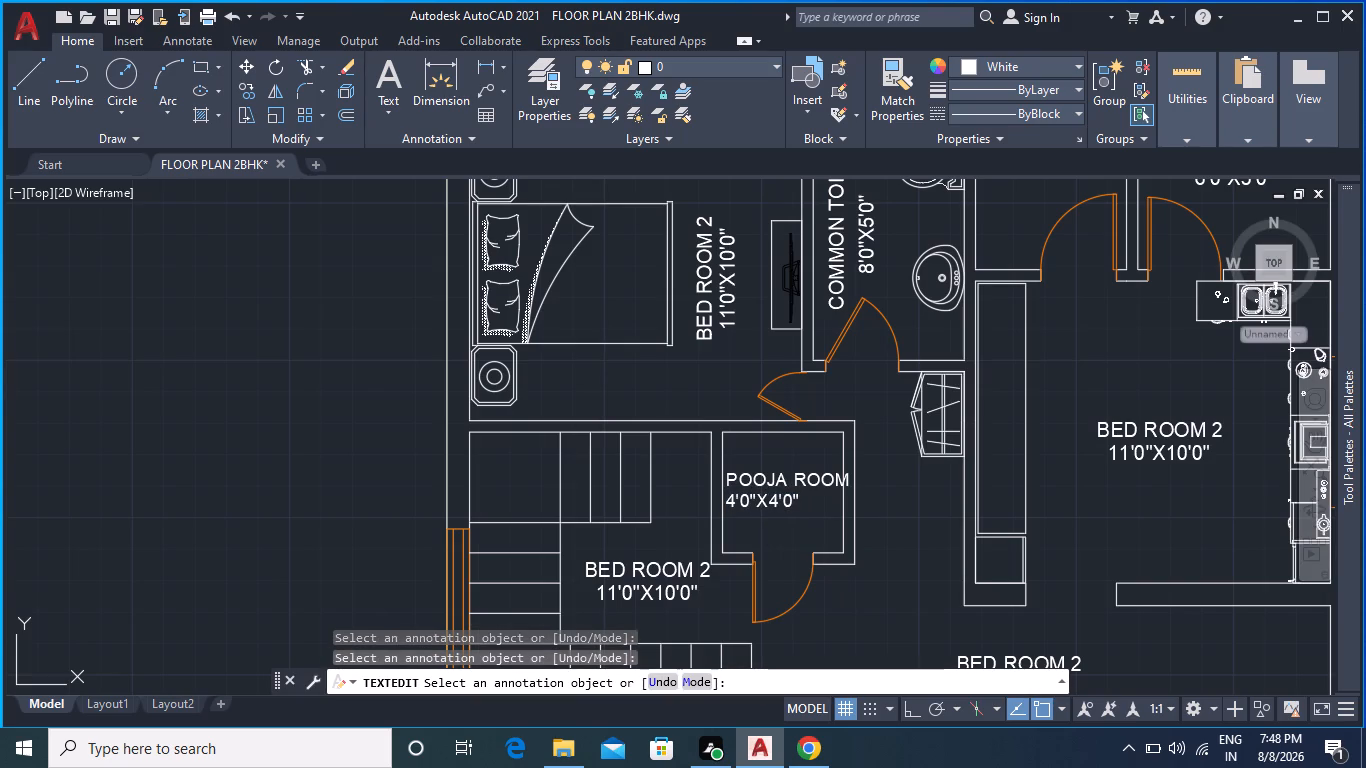
key(Escape)
key(Escape)
click(744, 506)
key(Escape)
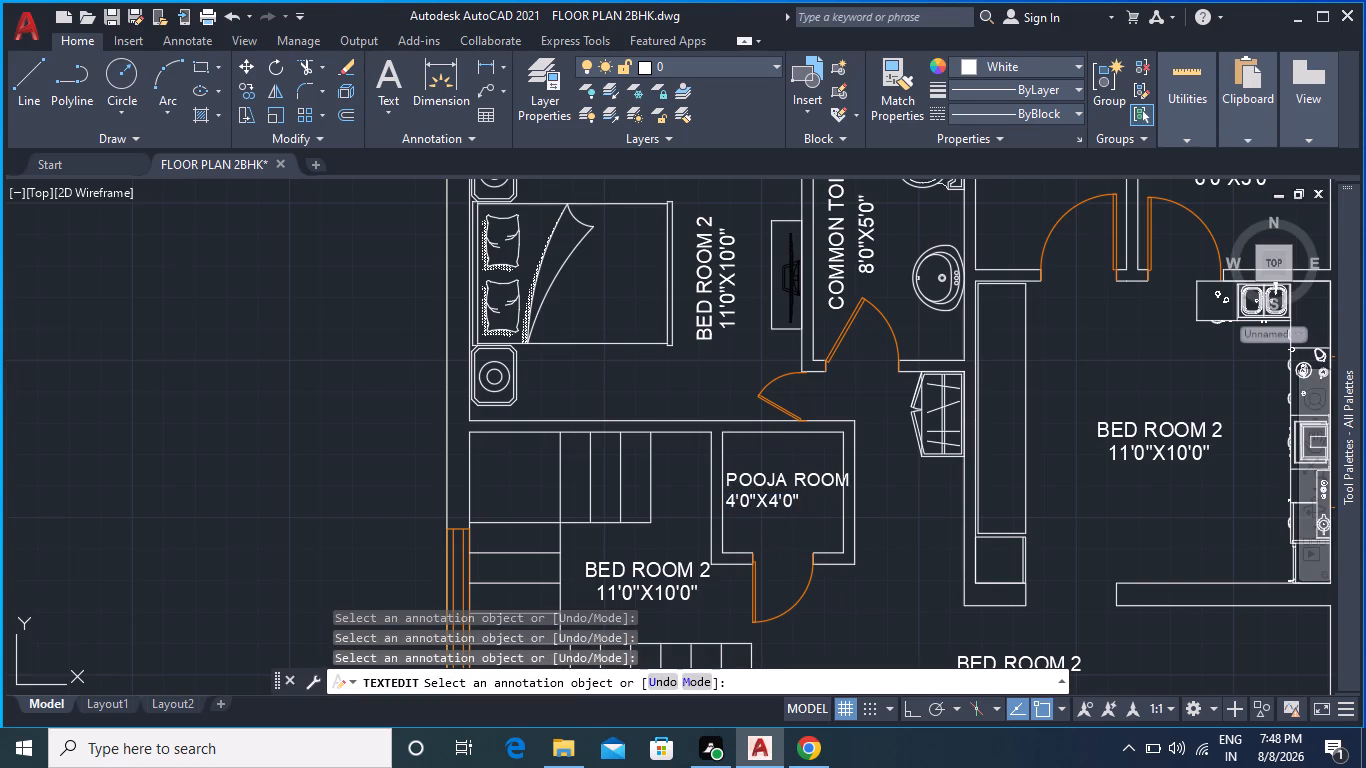
key(Escape)
key(Escape)
key(Escape)
Move the 4'0"X4'0" size text about 10" east so it sits centred below the POOJA ROOM name.
click(745, 506)
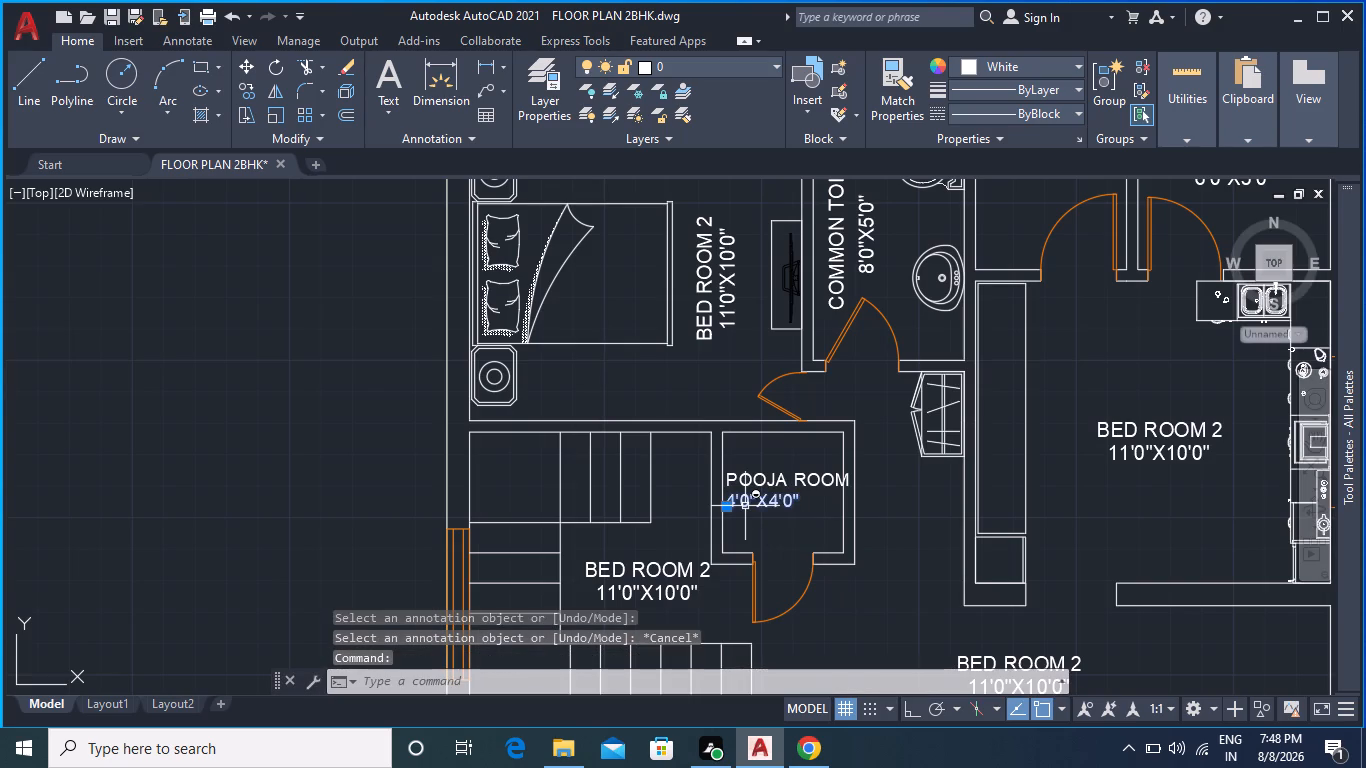
scroll(374, 255, up, 1)
click(241, 65)
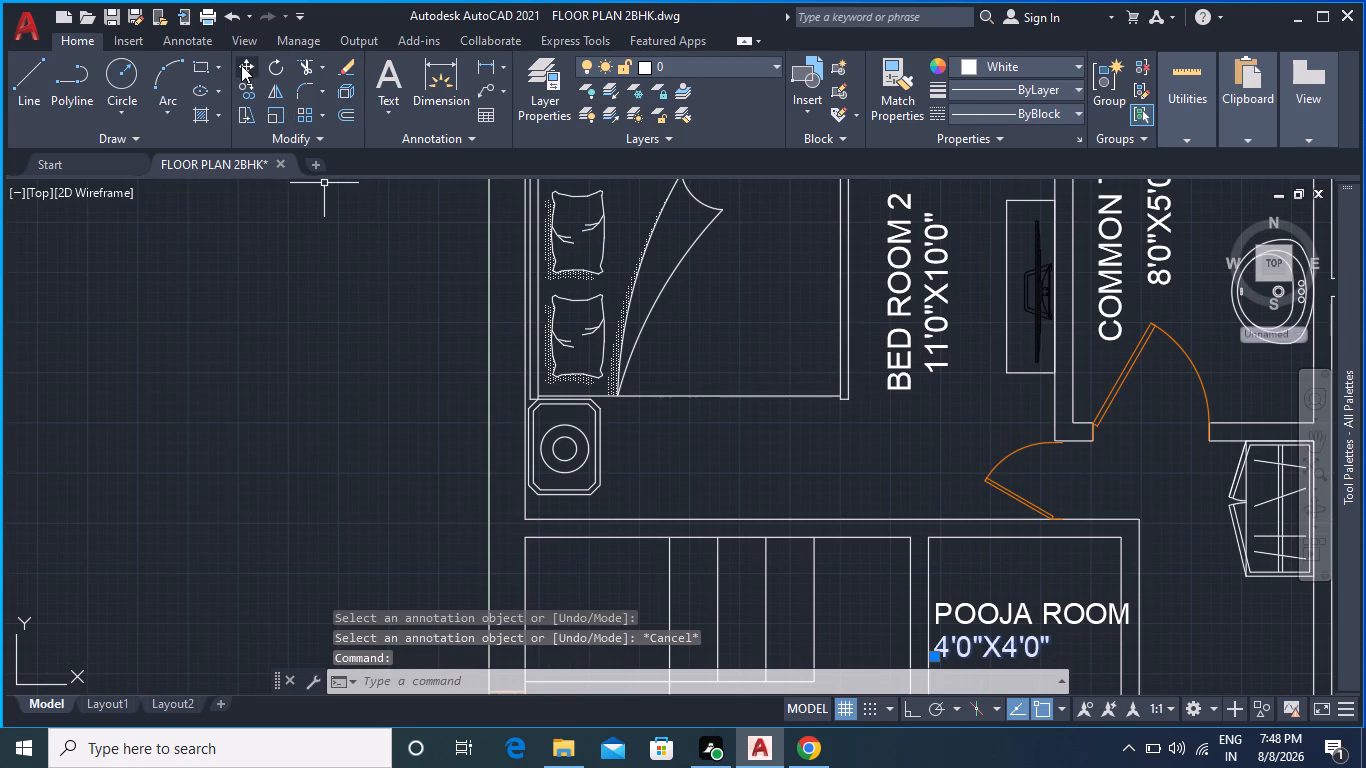
middle_drag(1172, 634, 1012, 424)
scroll(801, 427, up, 2)
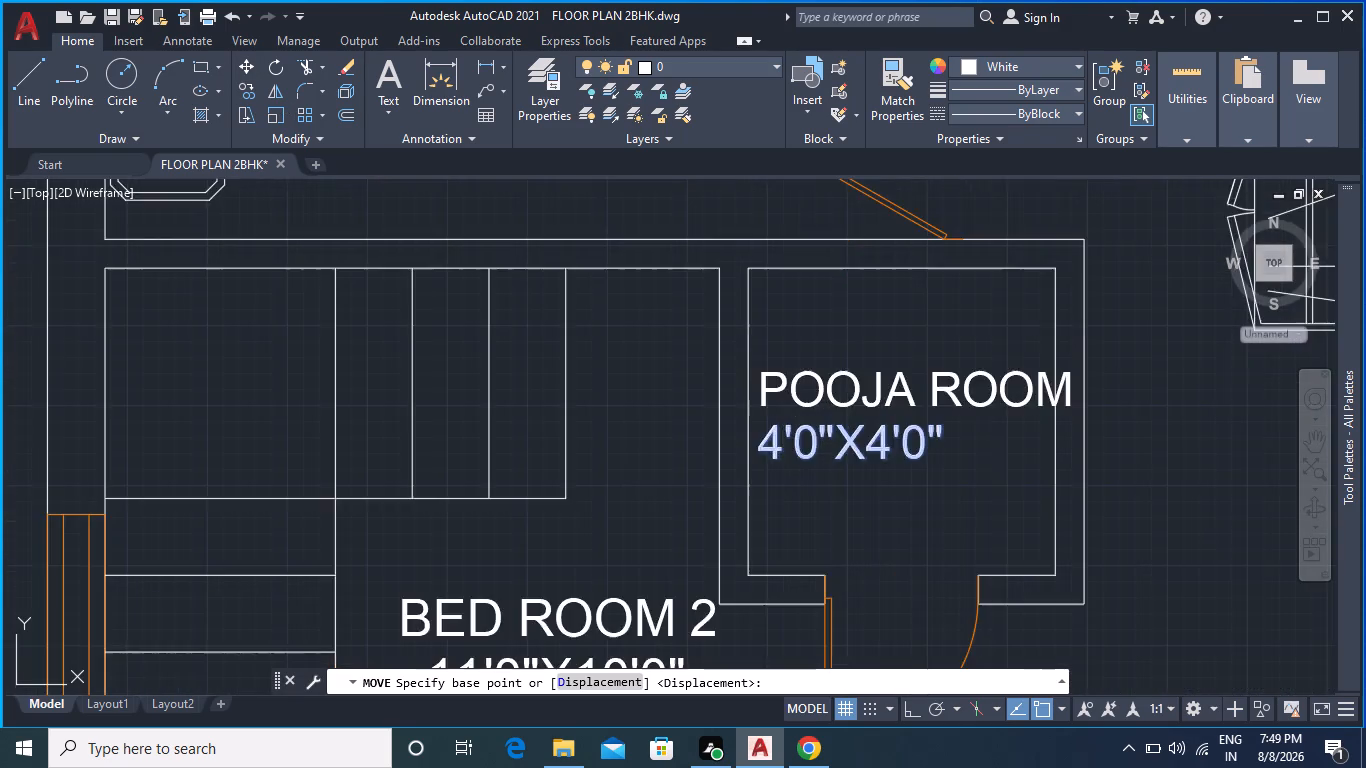
click(737, 477)
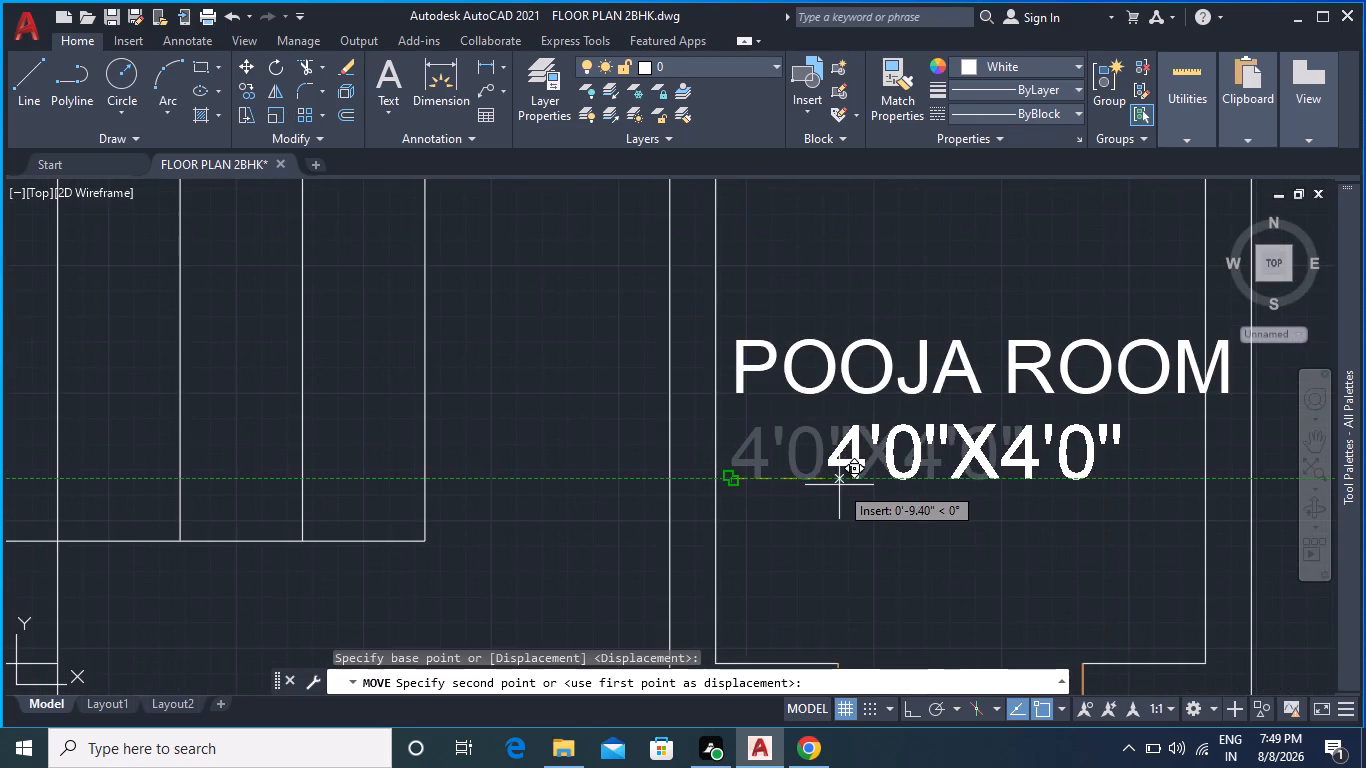
click(833, 485)
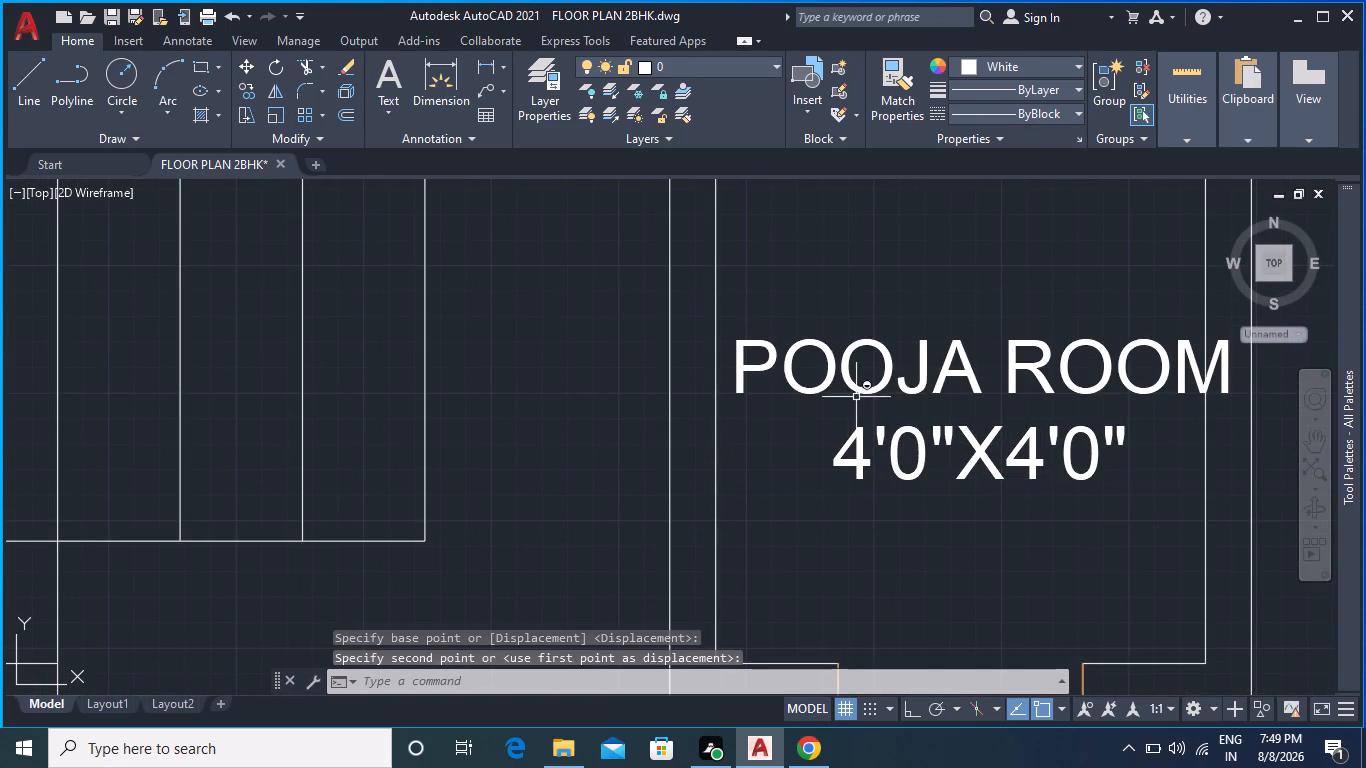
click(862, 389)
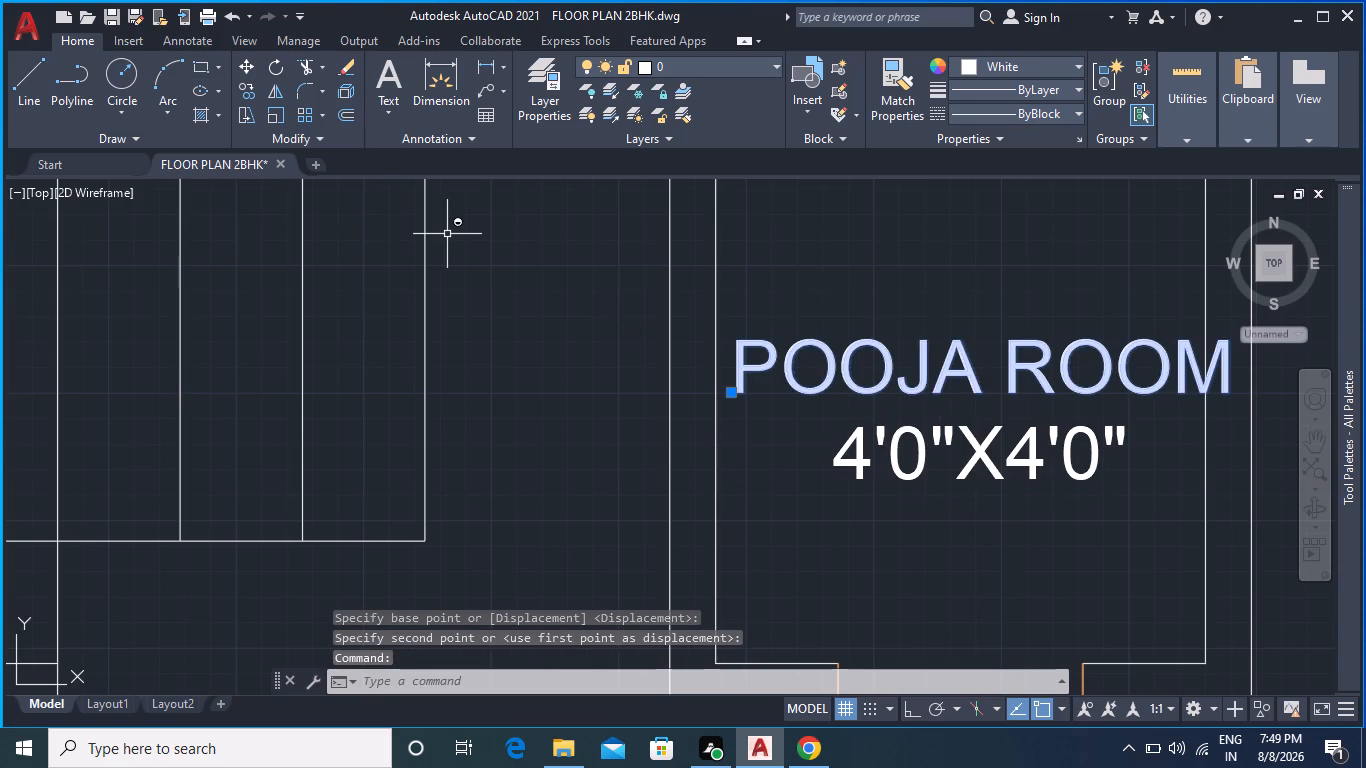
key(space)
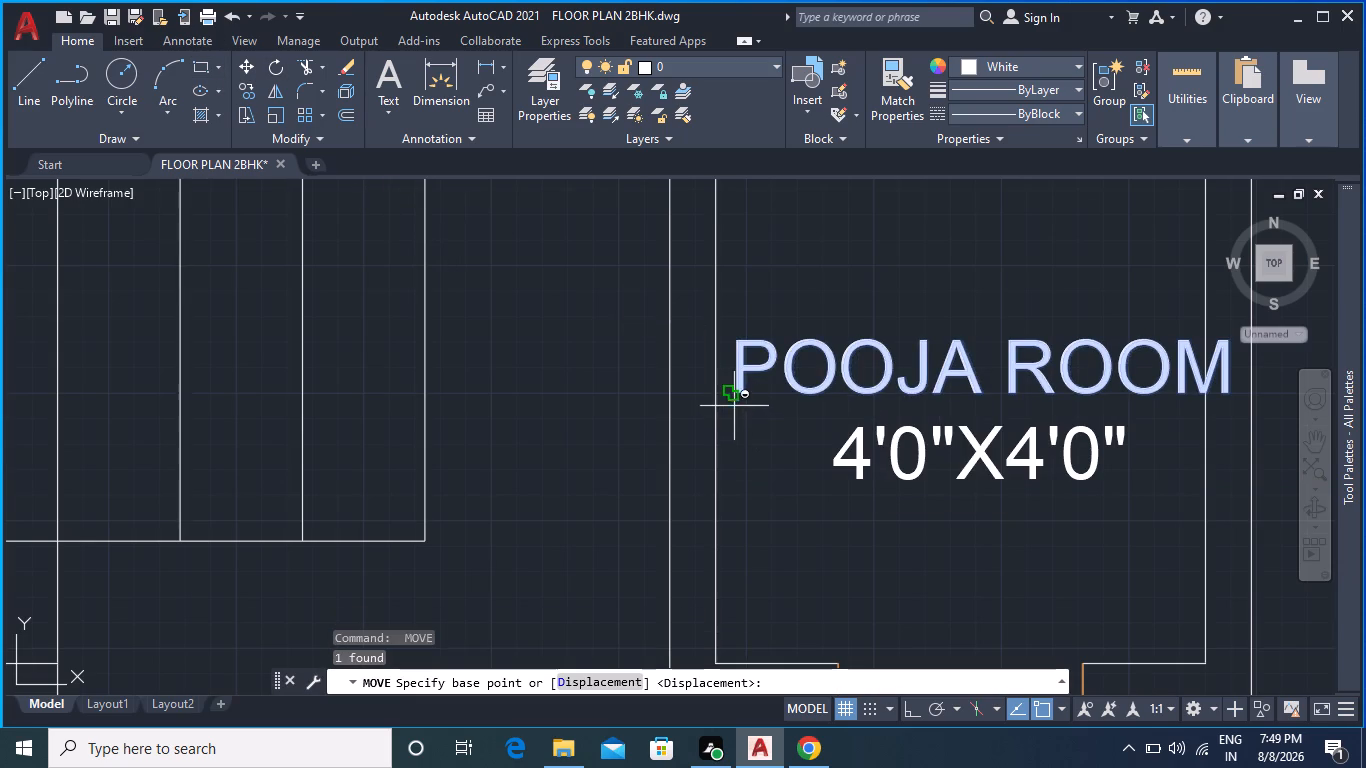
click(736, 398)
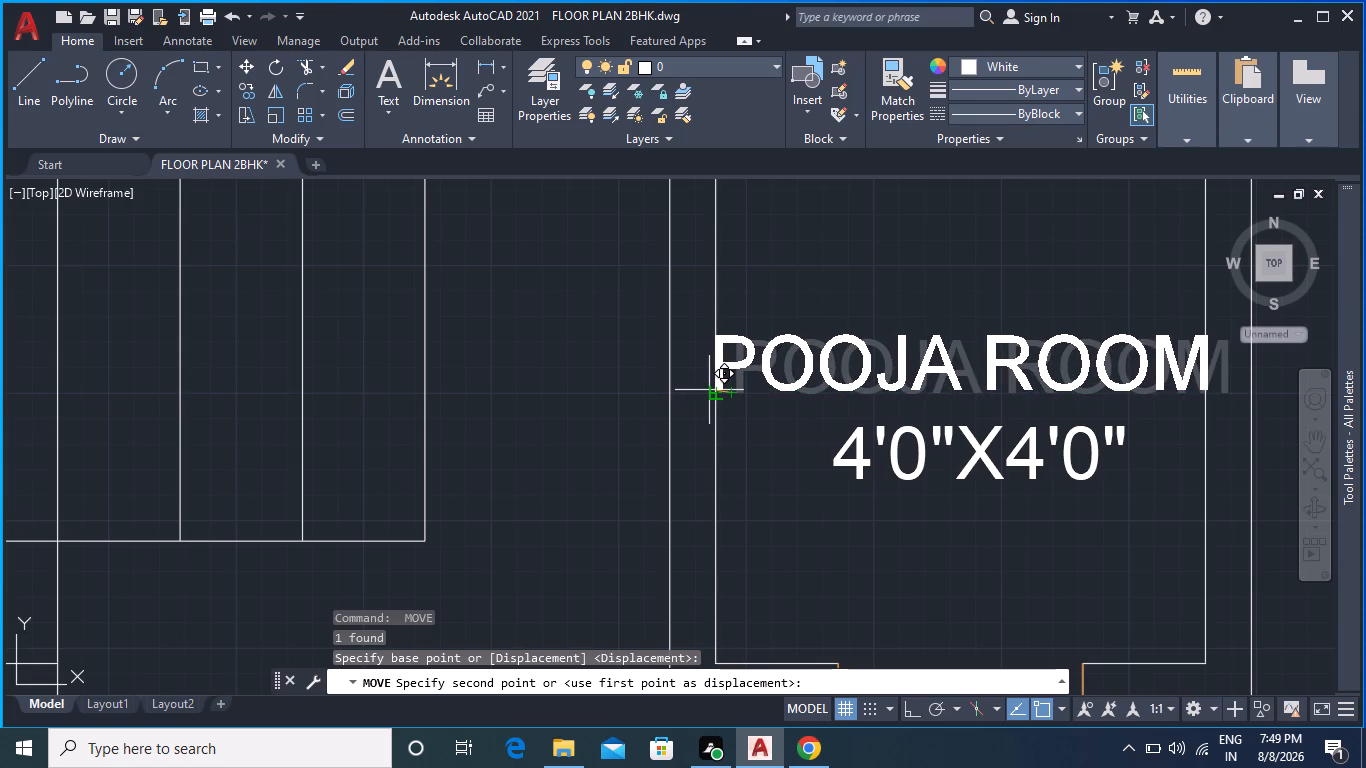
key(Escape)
Scale the POOJA ROOM name down slightly from its insertion point so it fits between the room's side walls.
click(791, 384)
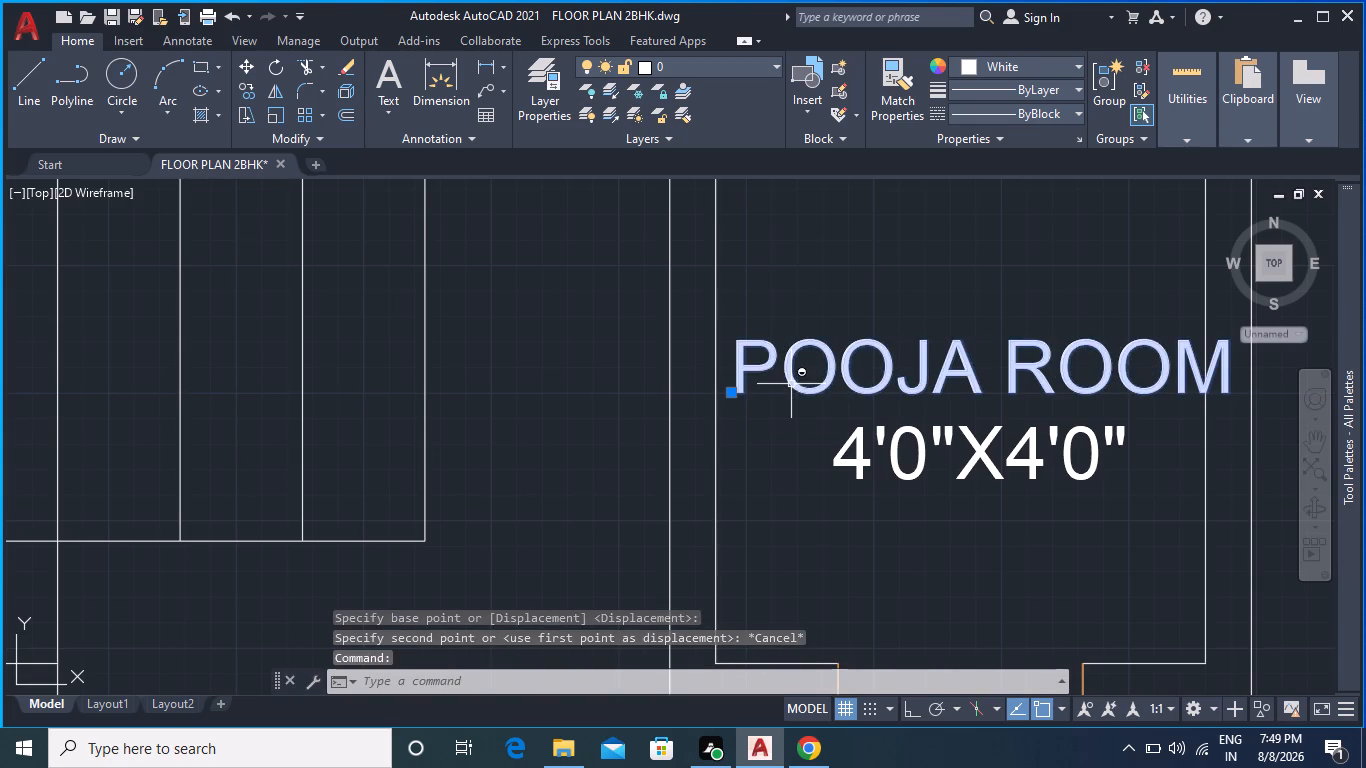
right_click(836, 385)
click(890, 429)
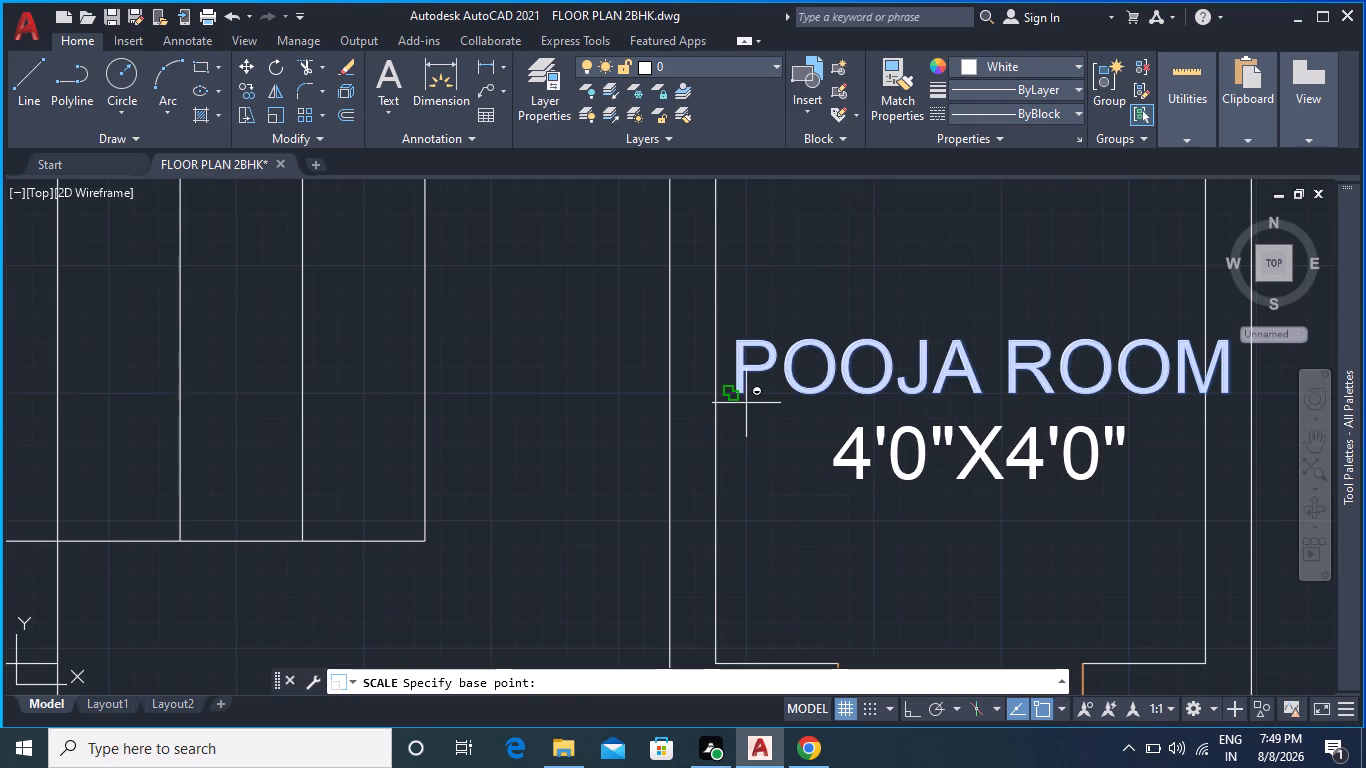
click(736, 392)
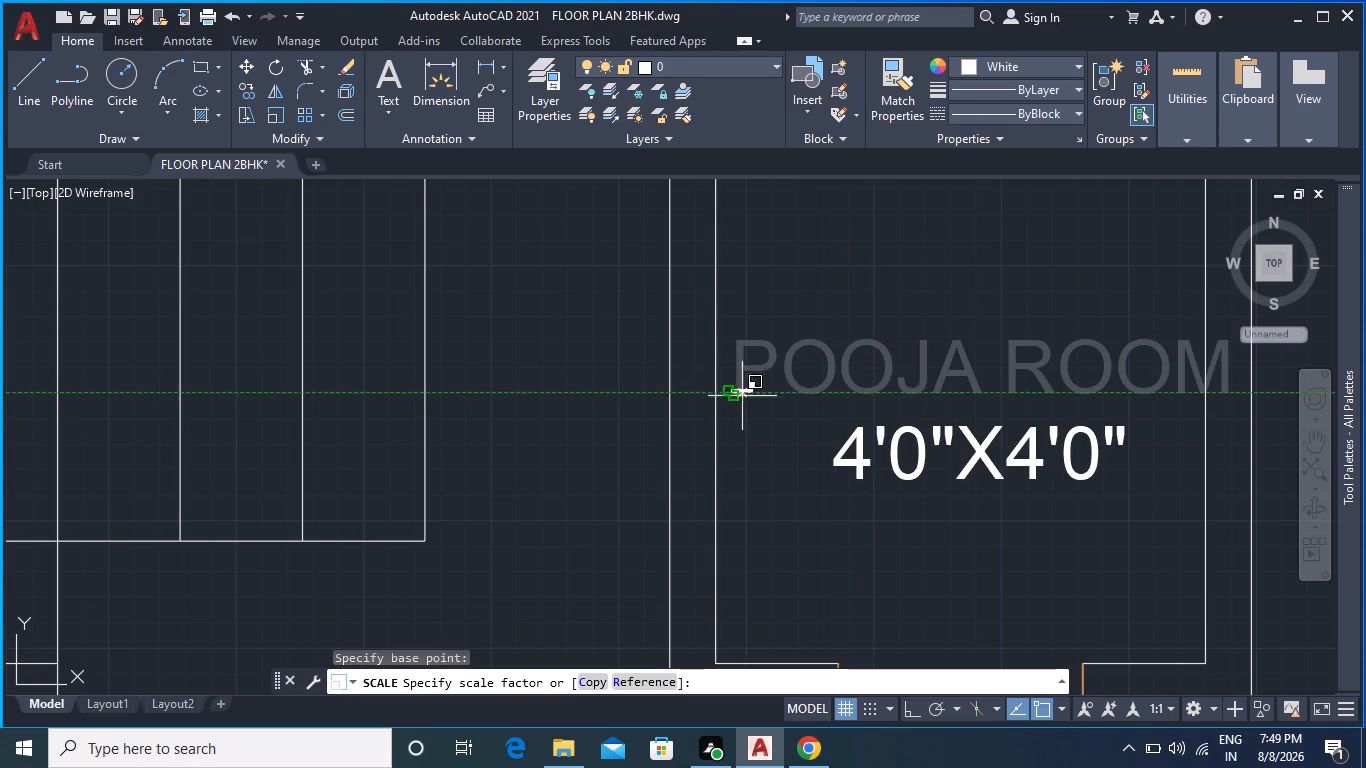
click(946, 471)
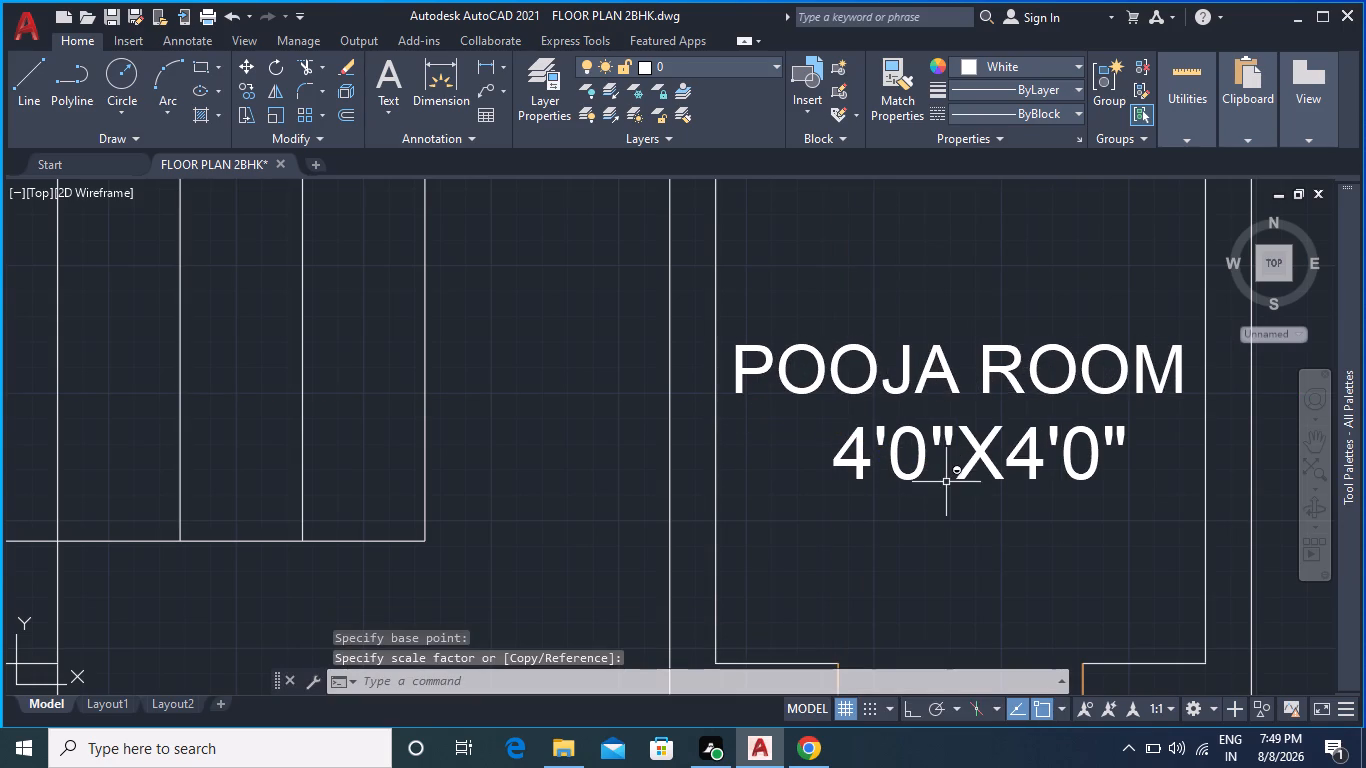
key(Escape)
key(Escape)
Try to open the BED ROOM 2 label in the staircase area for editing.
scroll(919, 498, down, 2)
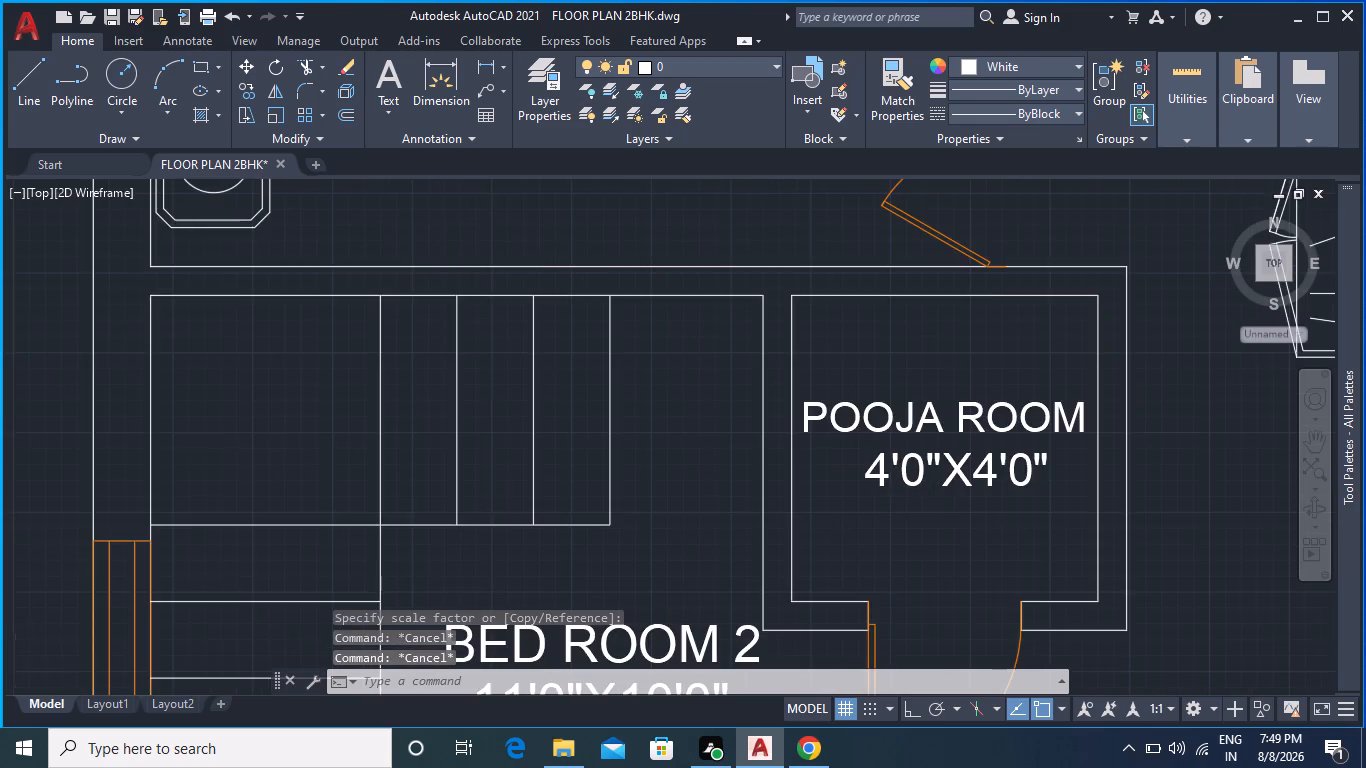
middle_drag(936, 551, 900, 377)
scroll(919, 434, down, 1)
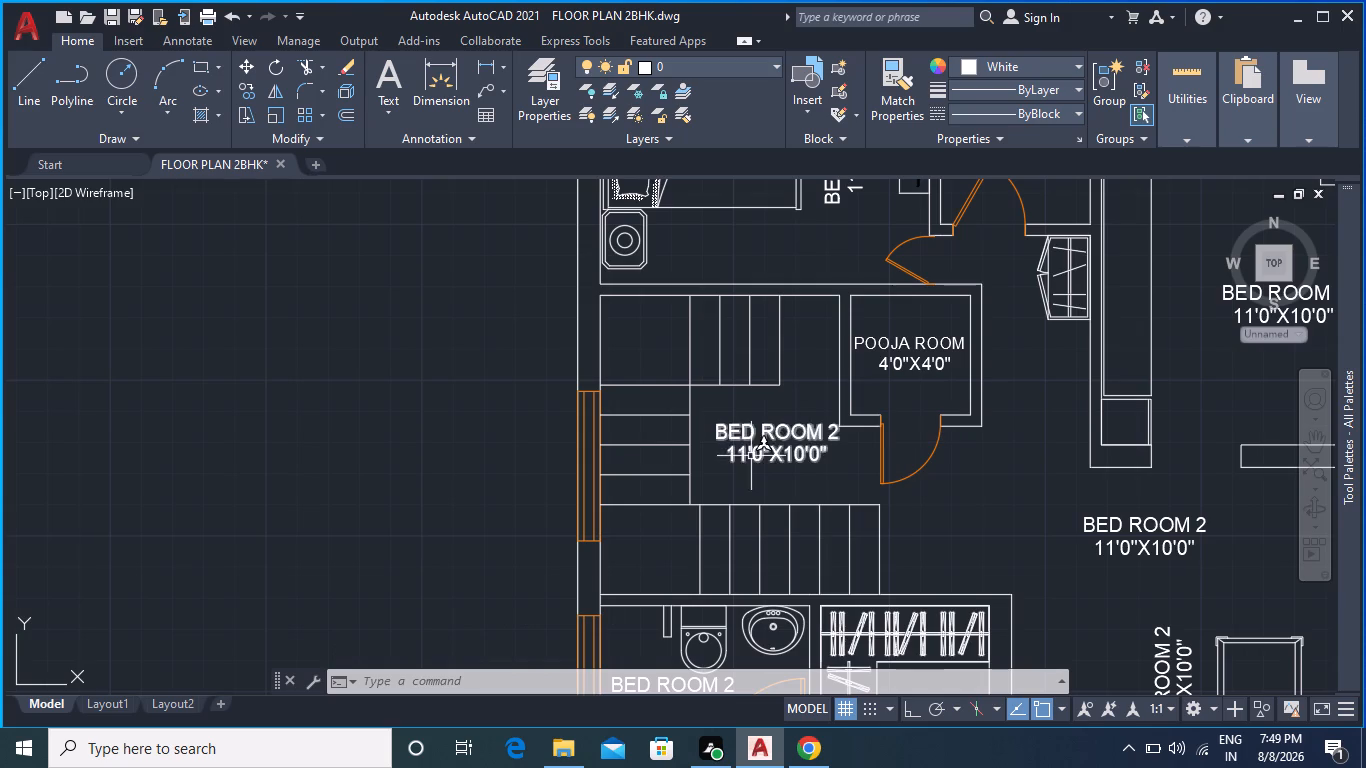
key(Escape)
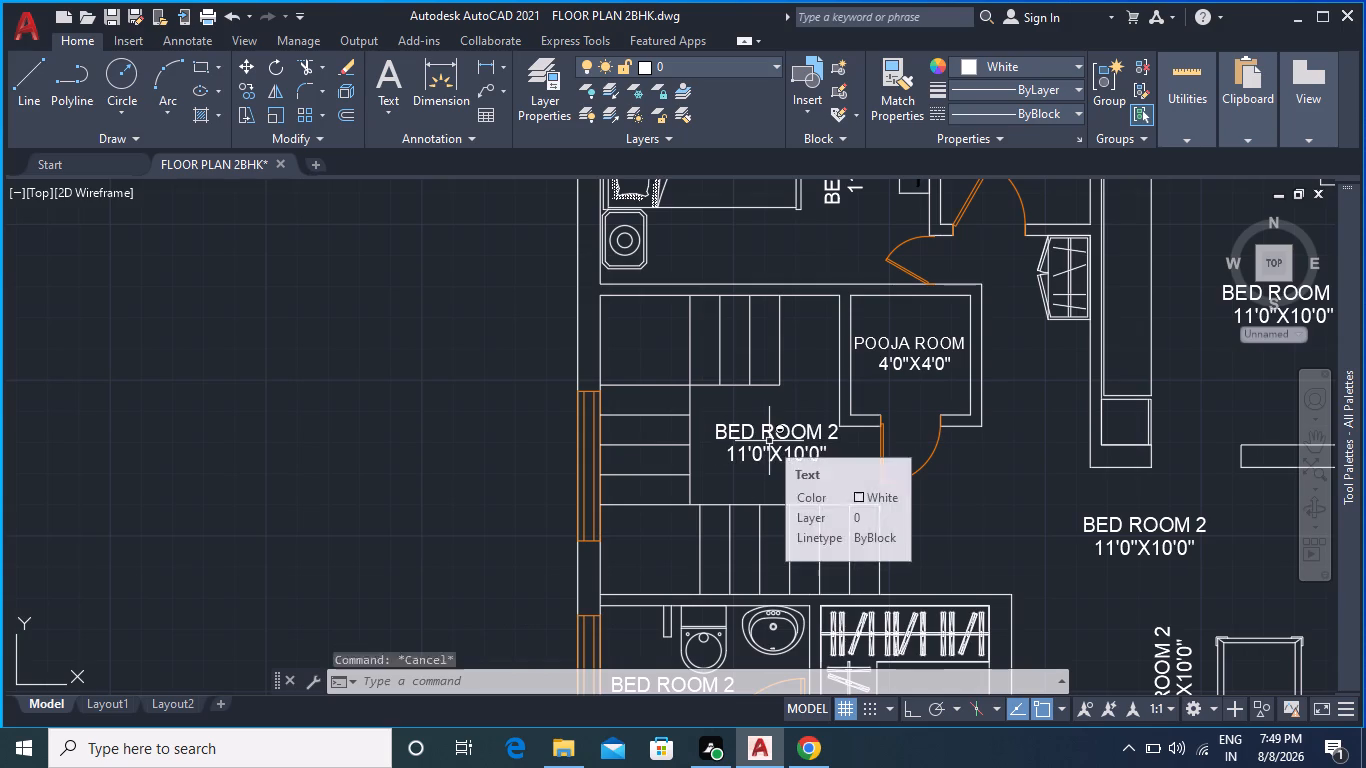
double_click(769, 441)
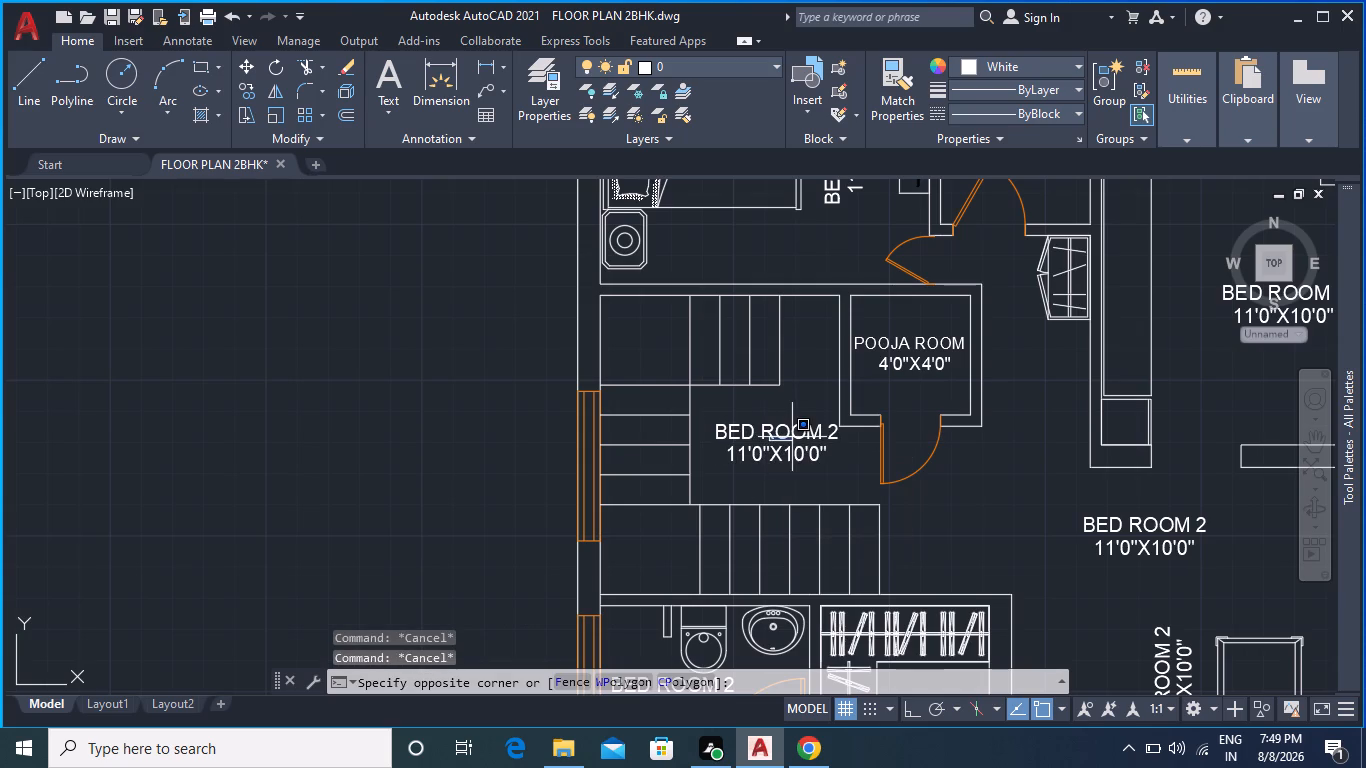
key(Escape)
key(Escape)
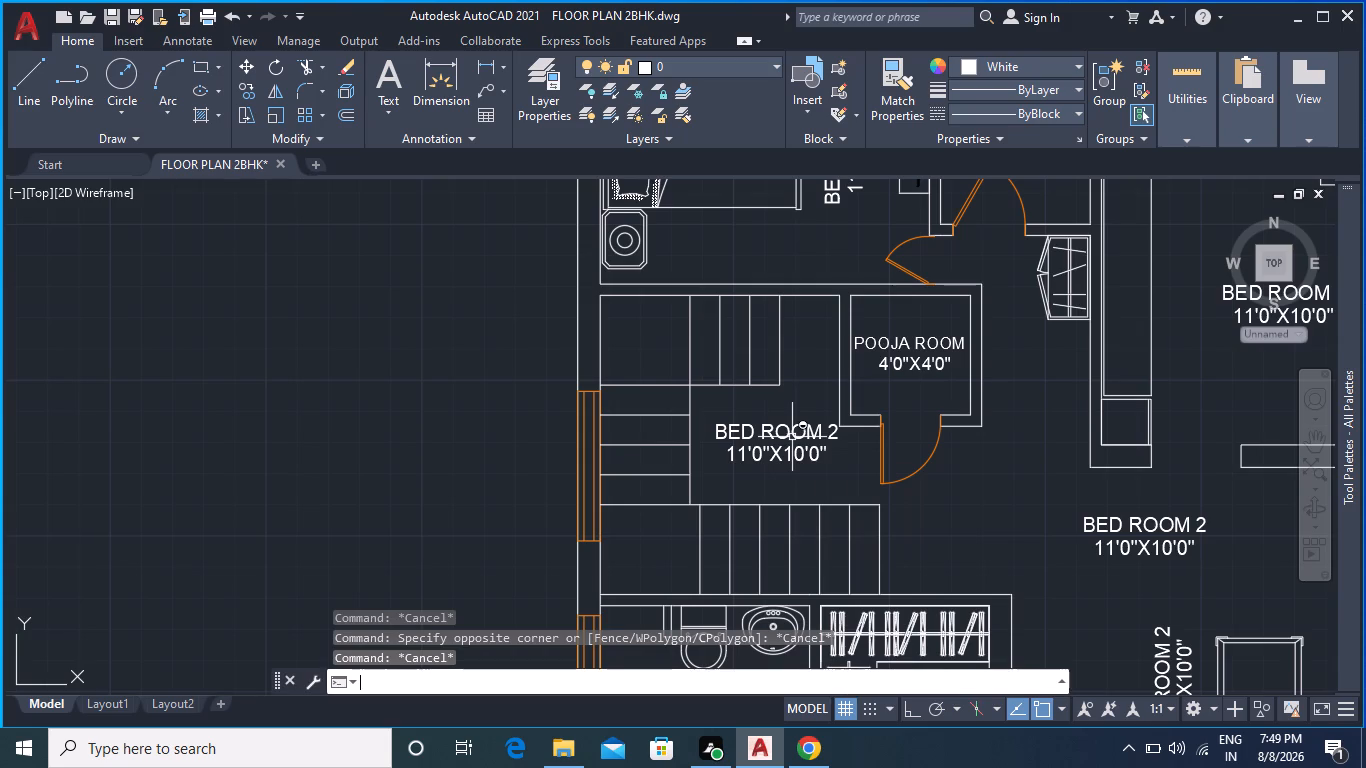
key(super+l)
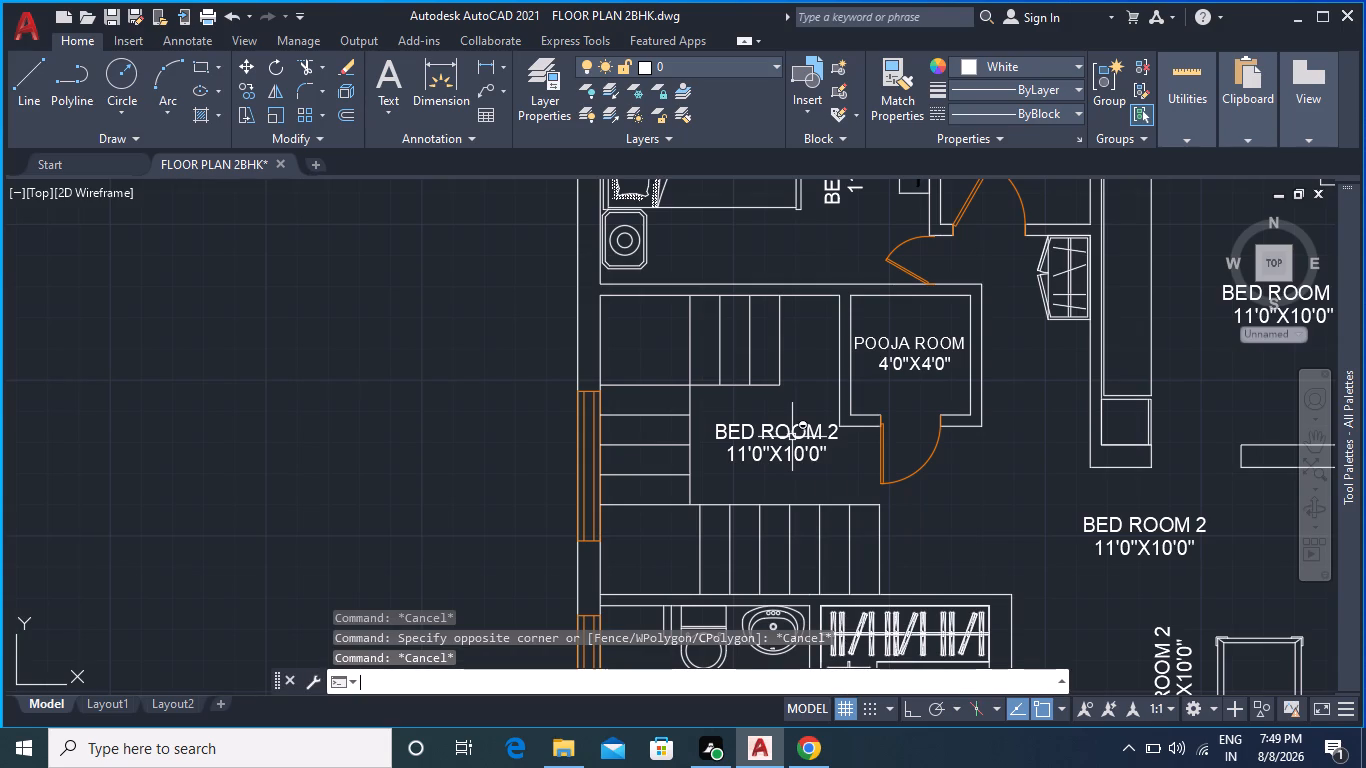
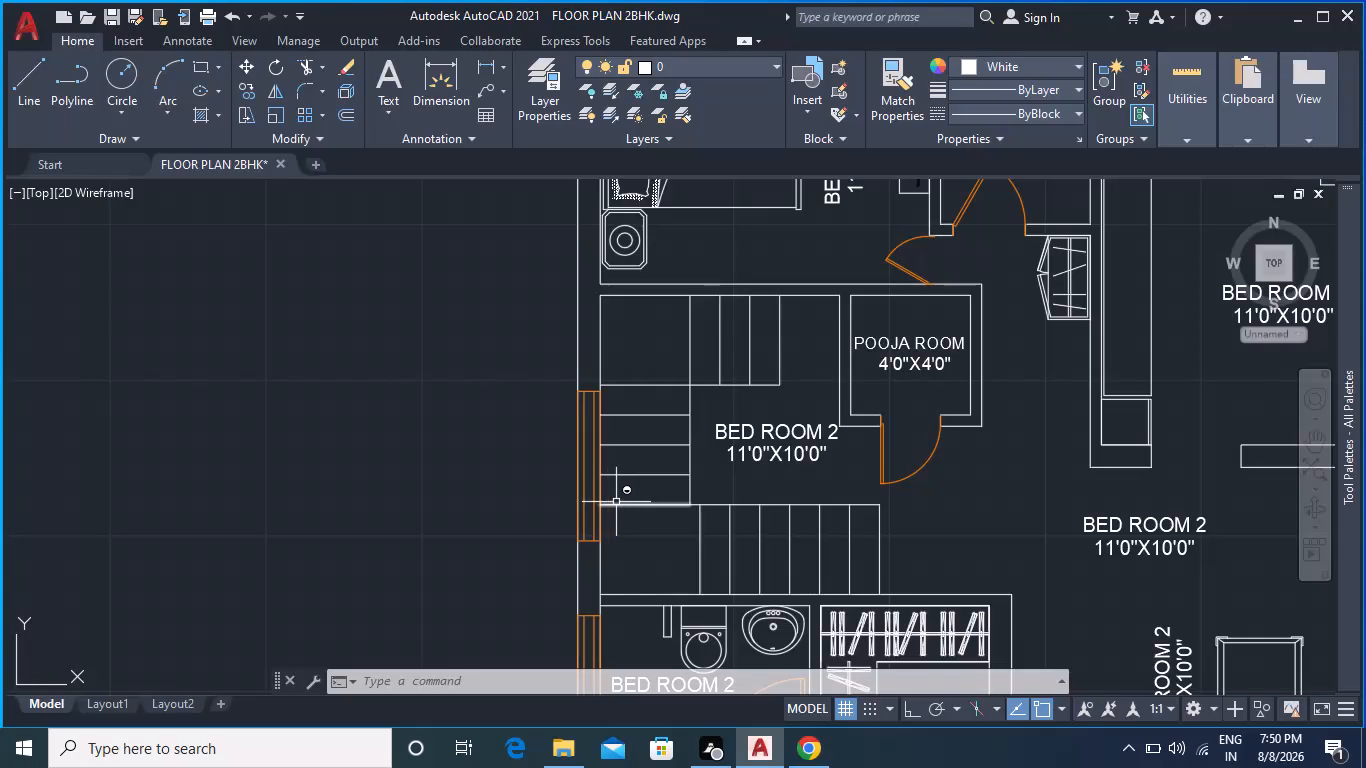
Save the FLOOR PLAN 2BHK drawing.
key(shift+s)
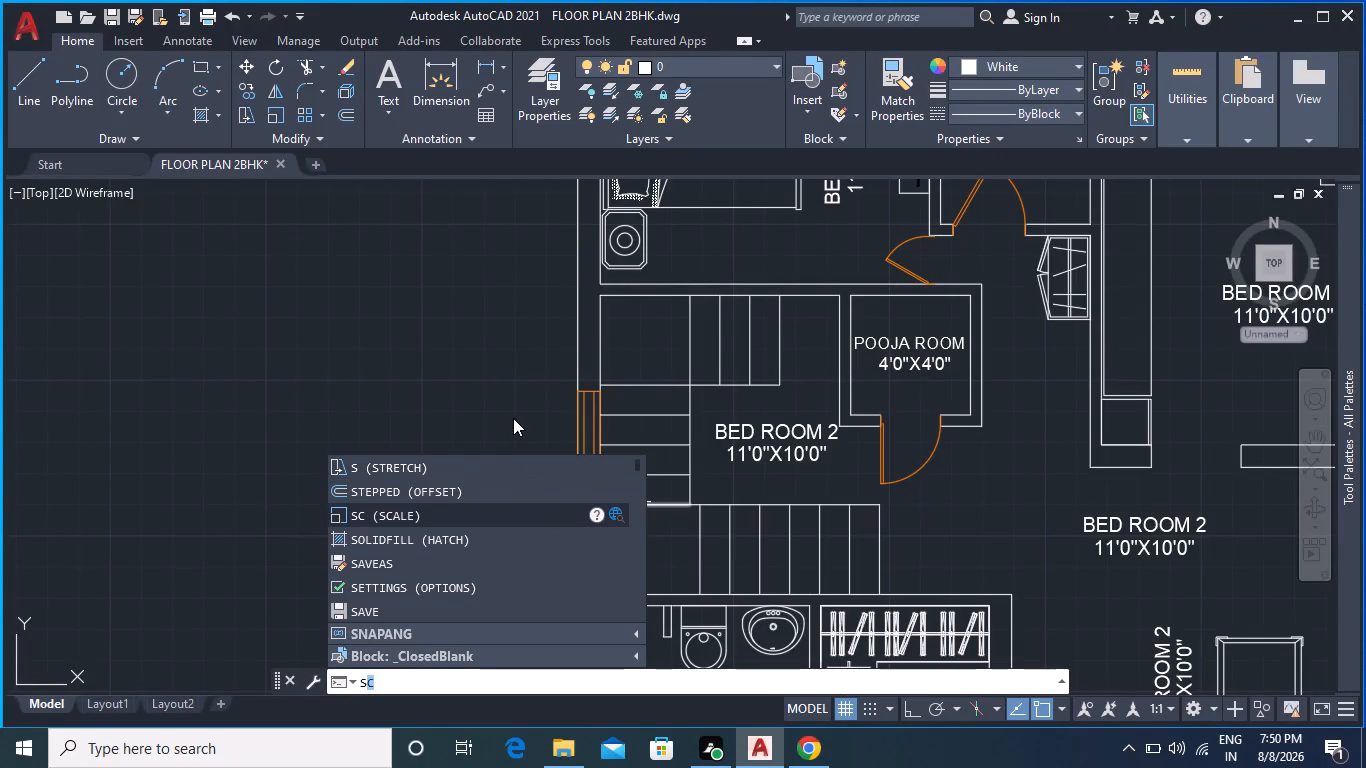
key(Escape)
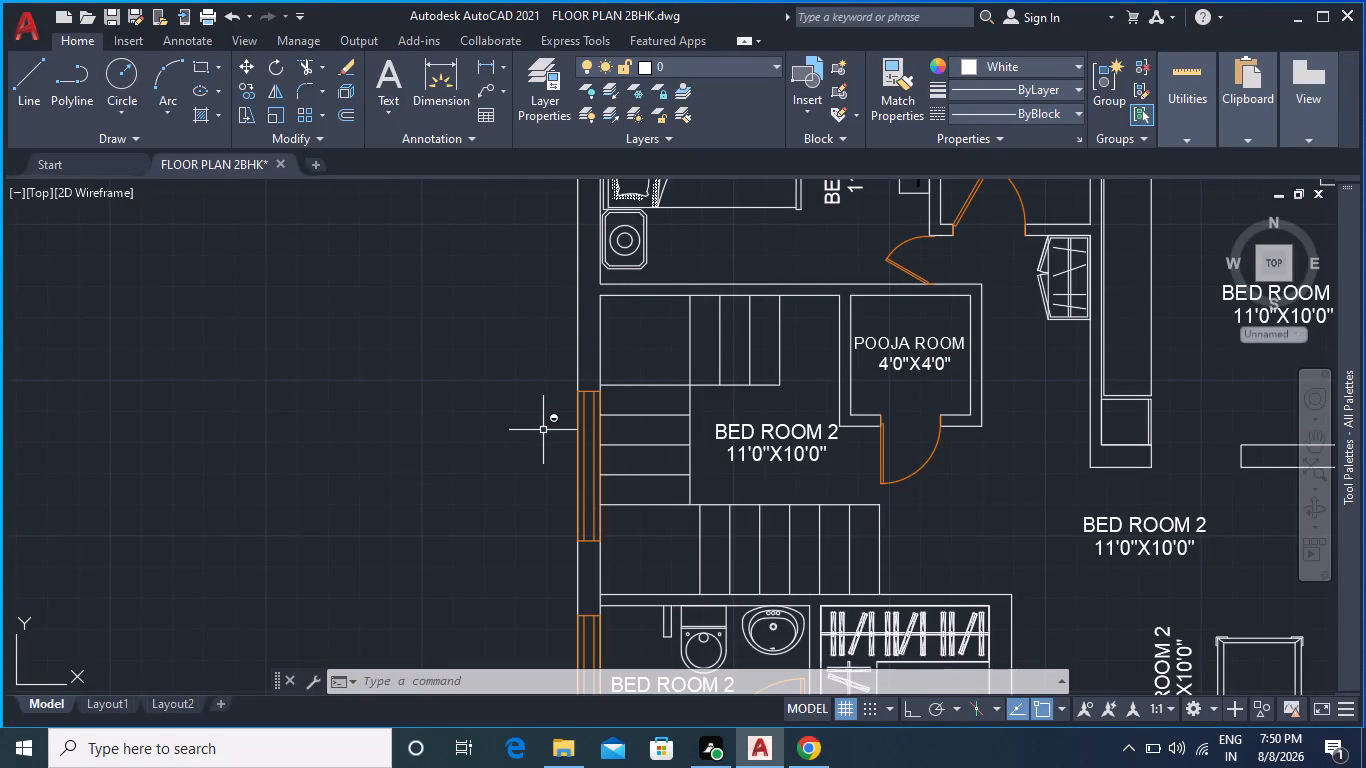
key(ctrl+s)
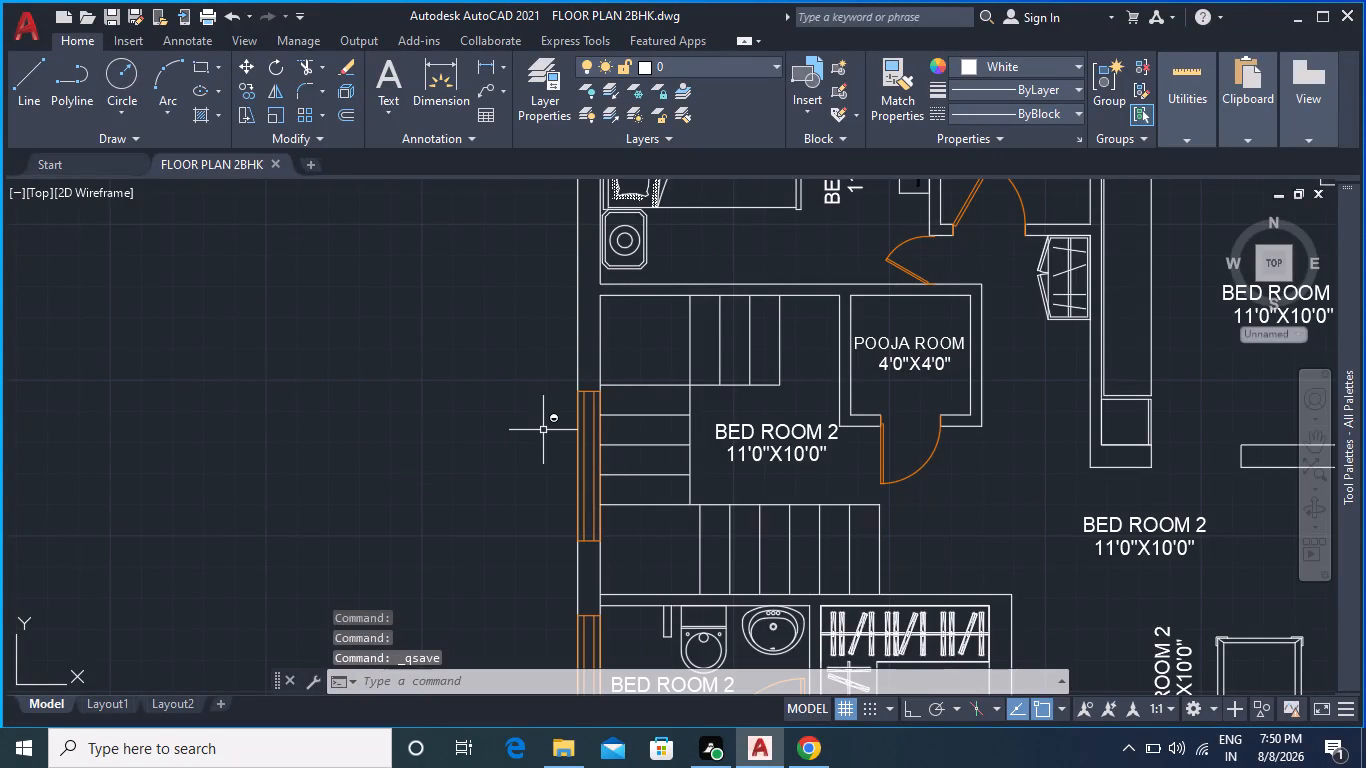
key(ctrl+s)
key(ctrl+s)
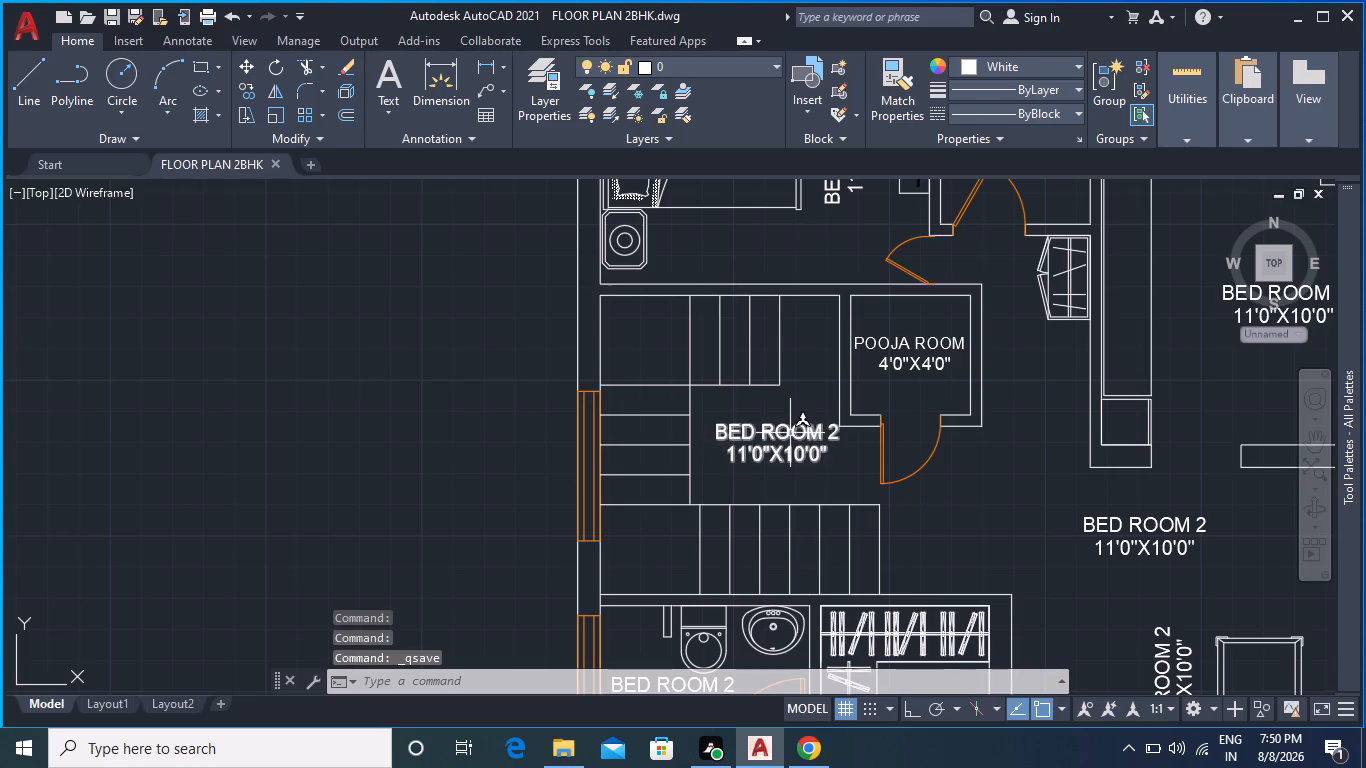
key(Escape)
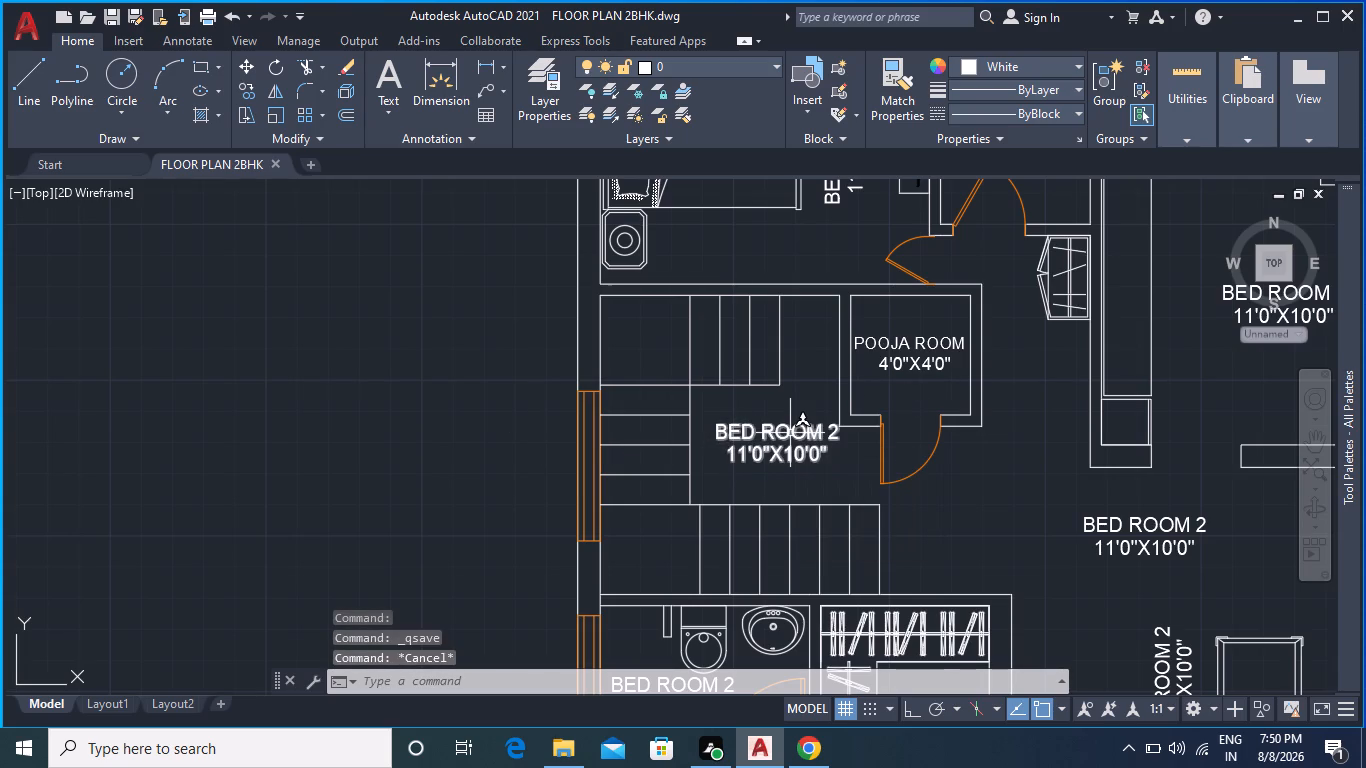
Ungroup the BED ROOM 2 label in the staircase area so its name and size are separate texts.
double_click(794, 430)
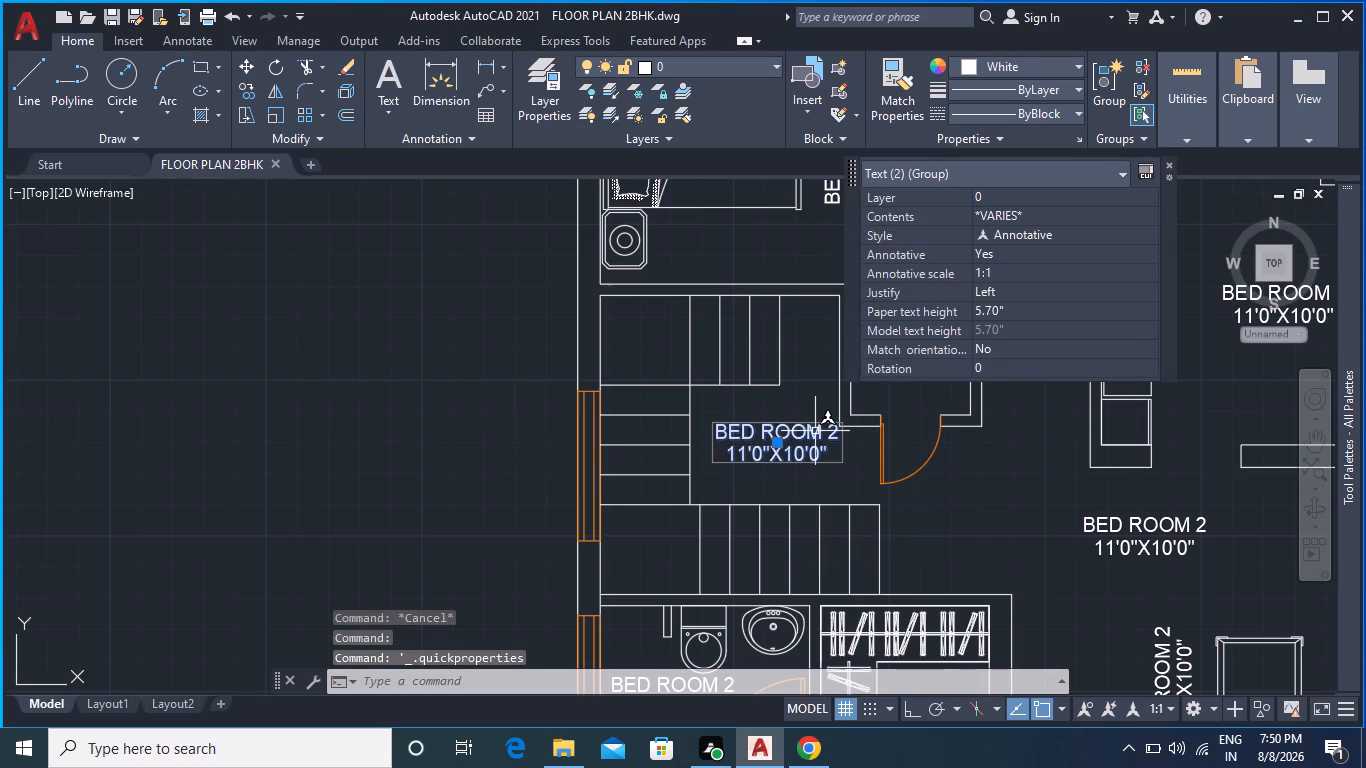
right_click(781, 439)
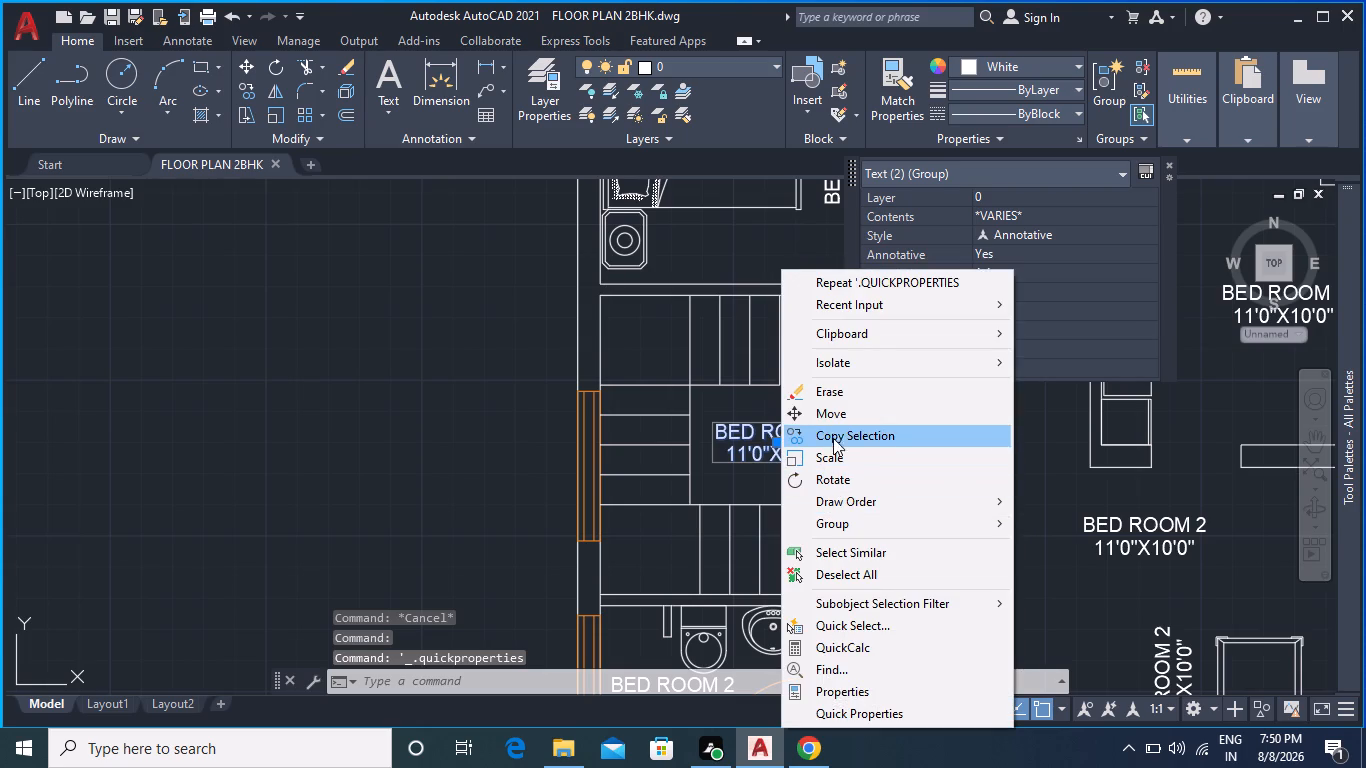
click(860, 518)
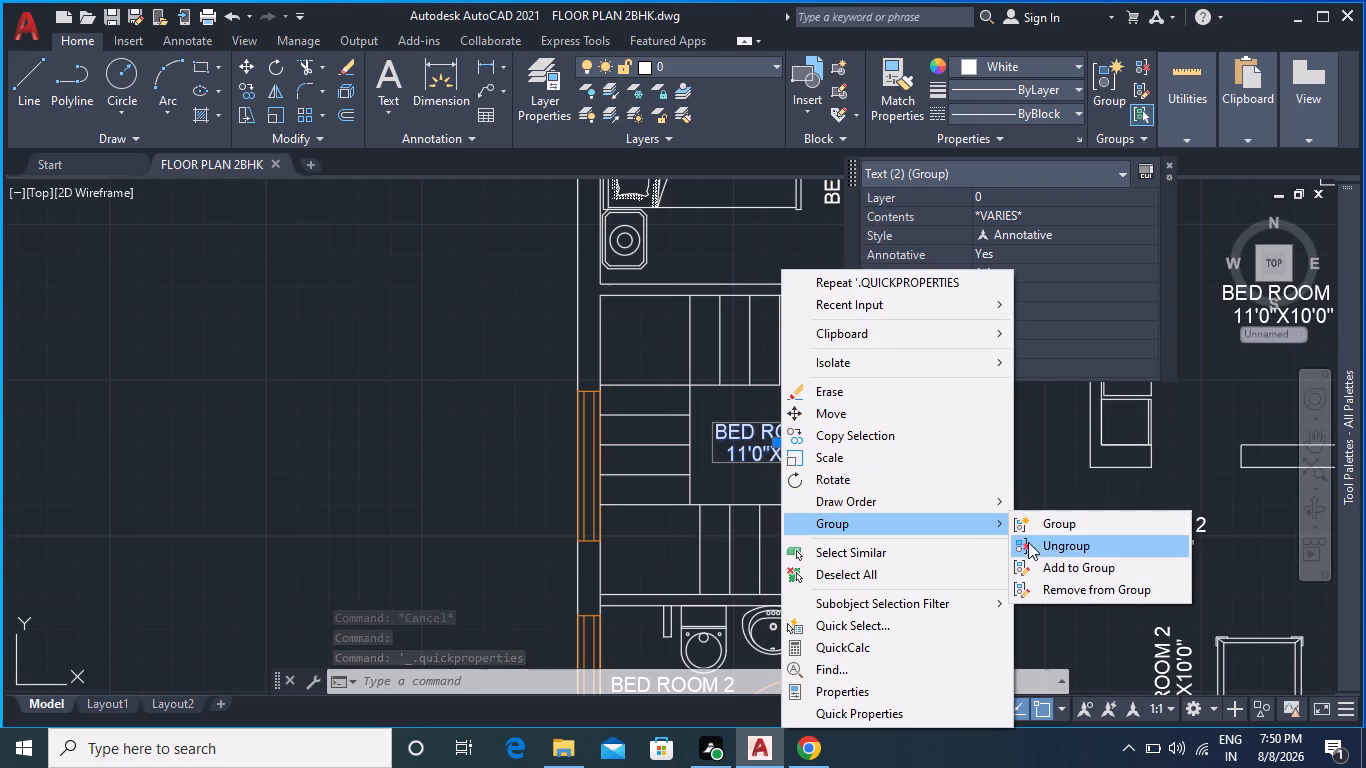
click(1051, 543)
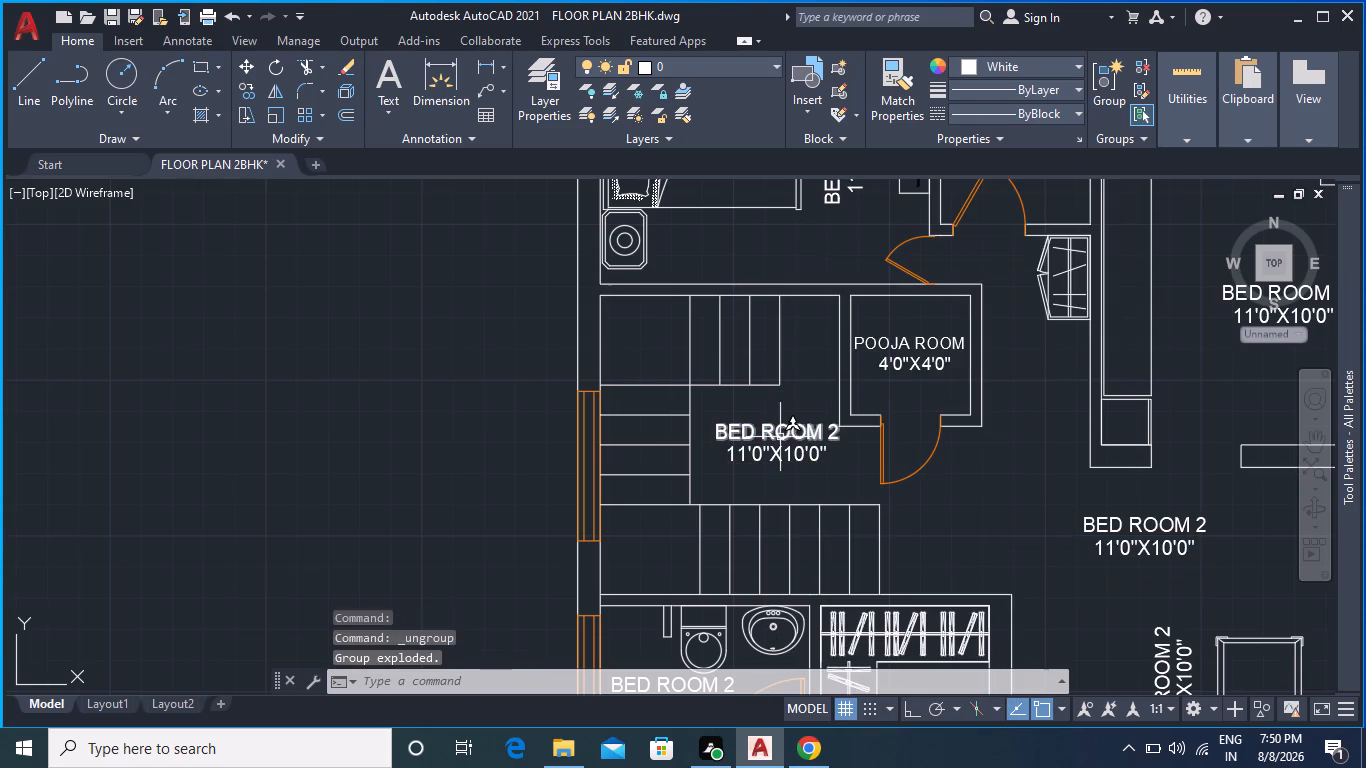
Change the BED ROOM 2 name text in the staircase area to STAIRCASE.
double_click(794, 436)
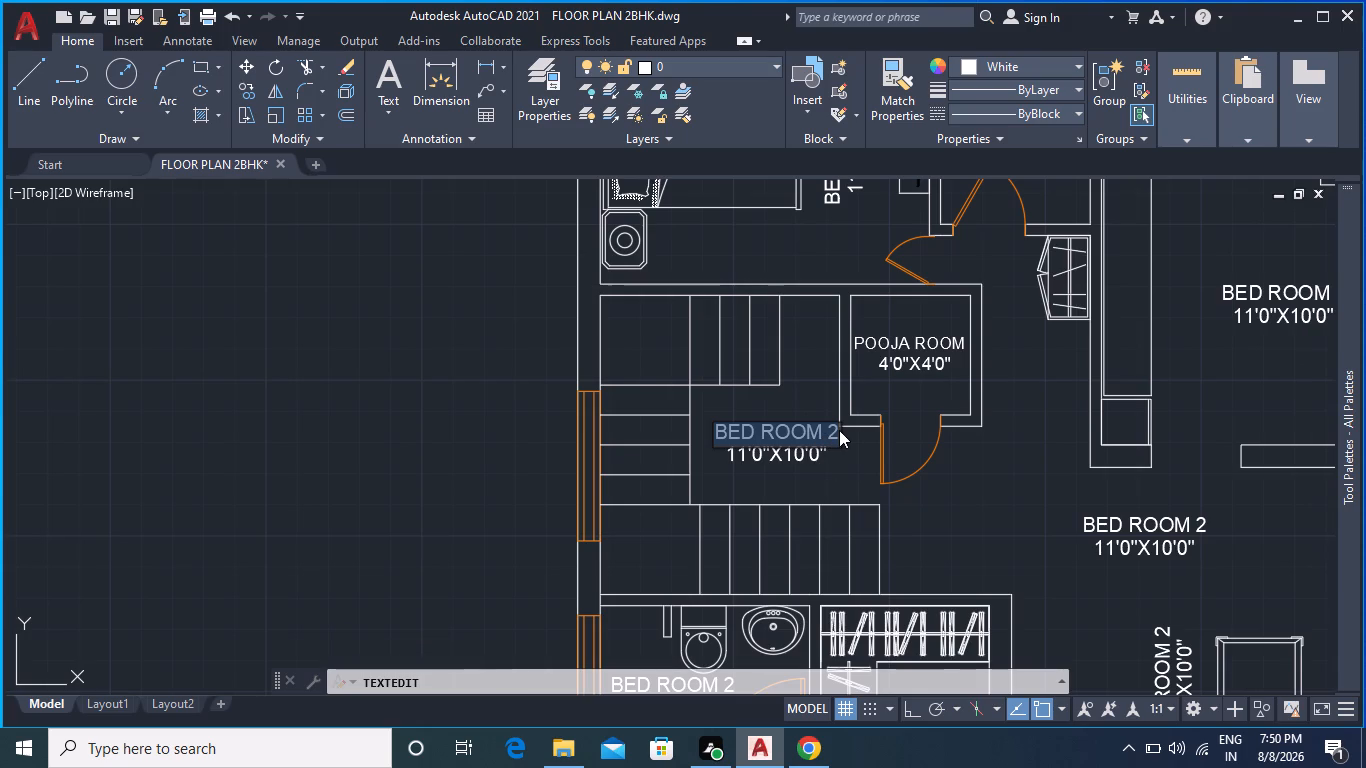
double_click(837, 434)
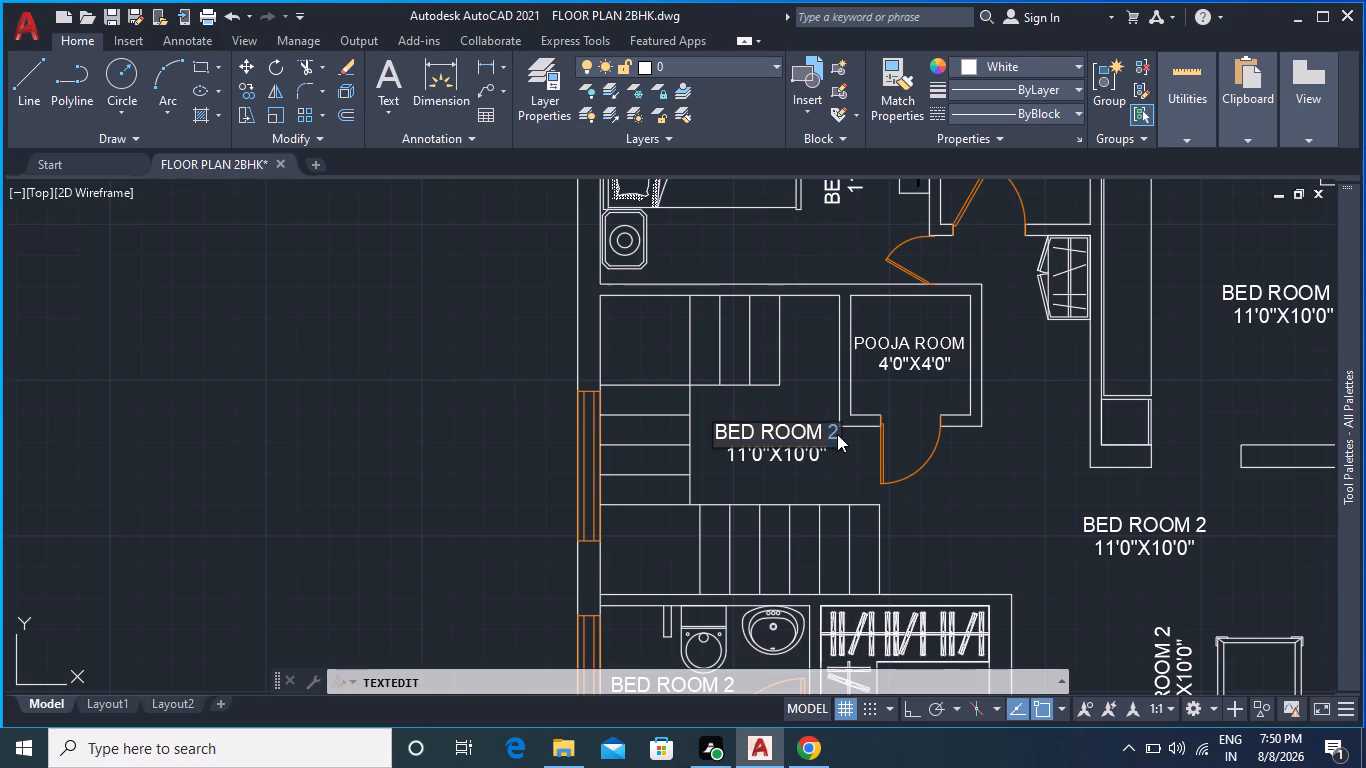
double_click(837, 435)
click(837, 435)
key(BackSpace)
key(BackSpace)
key(BackSpace)
key(BackSpace)
key(BackSpace)
key(BackSpace)
key(BackSpace)
key(BackSpace)
key(BackSpace)
key(BackSpace)
key(BackSpace)
key(BackSpace)
key(BackSpace)
key(BackSpace)
key(BackSpace)
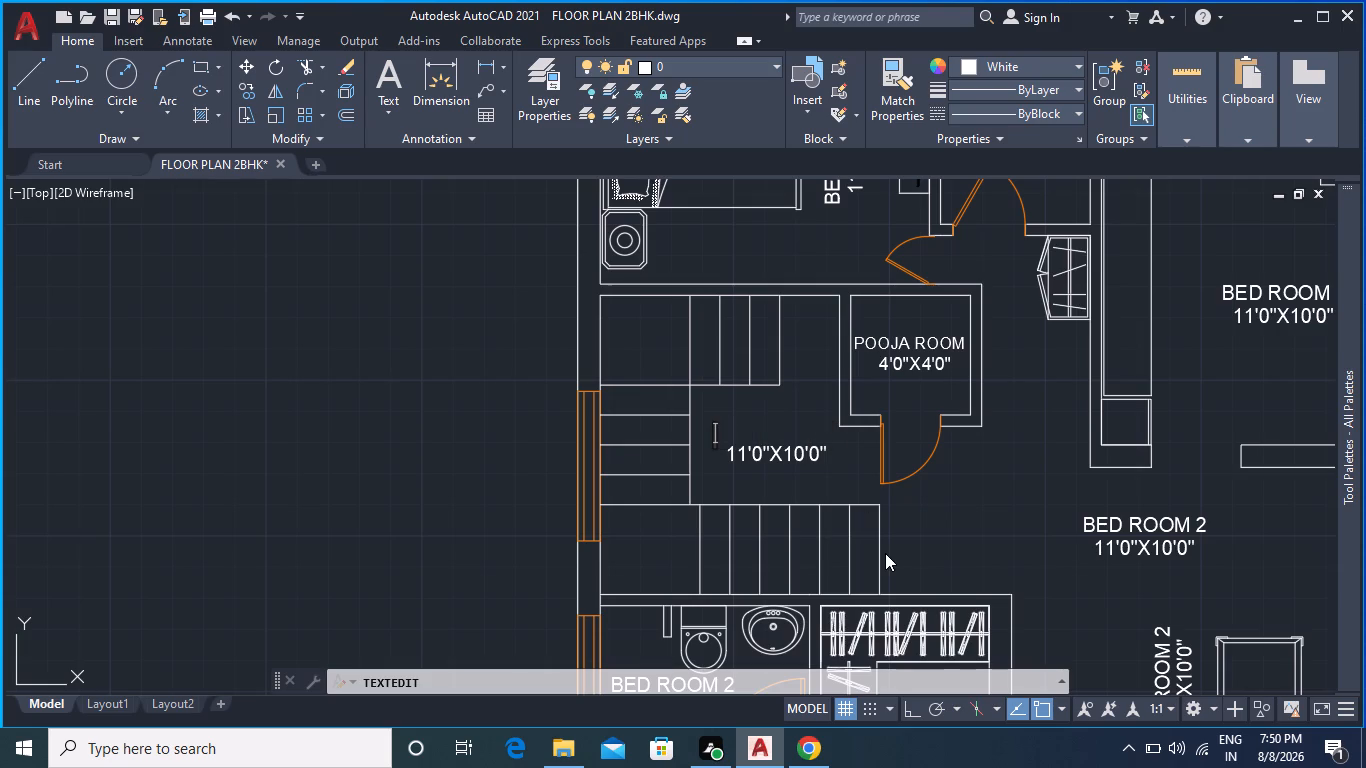
text(stya)
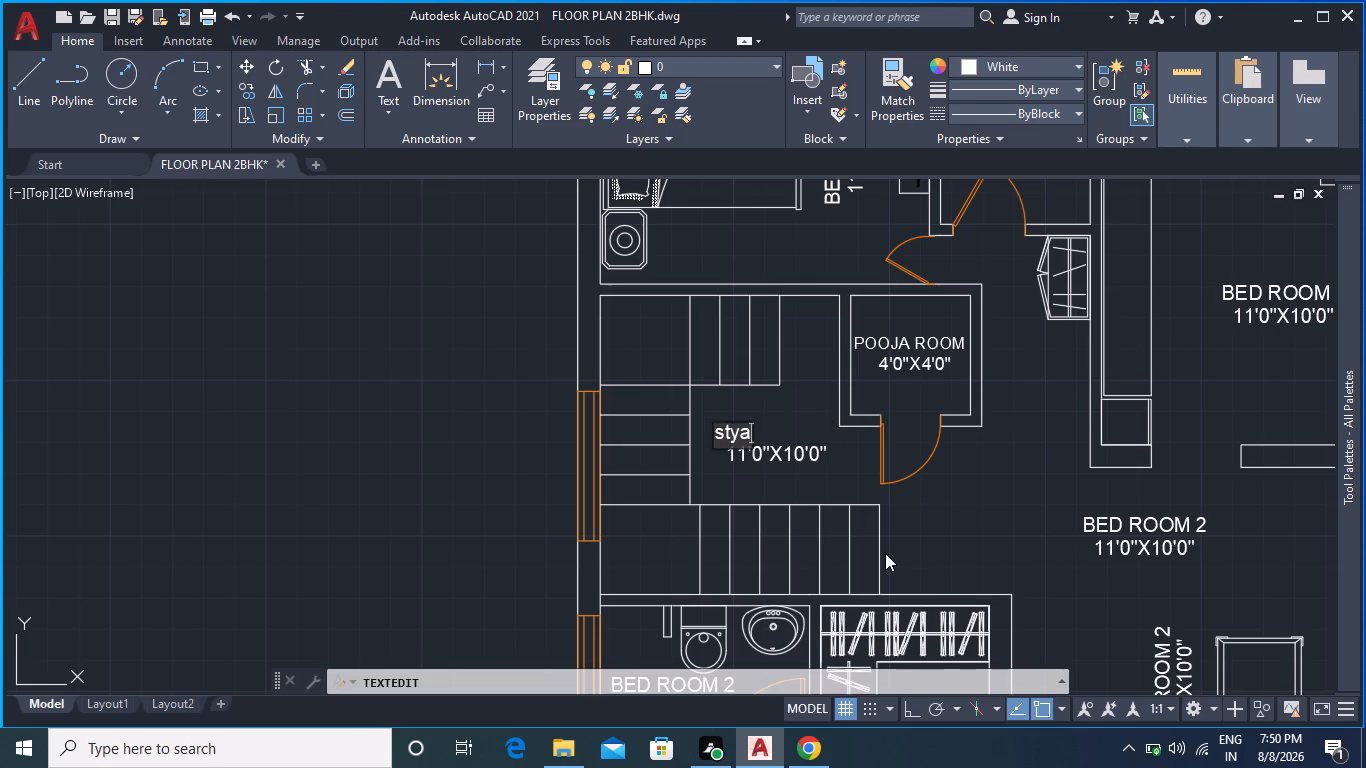
text(irs)
key(BackSpace)
key(BackSpace)
key(BackSpace)
key(BackSpace)
key(BackSpace)
key(BackSpace)
key(BackSpace)
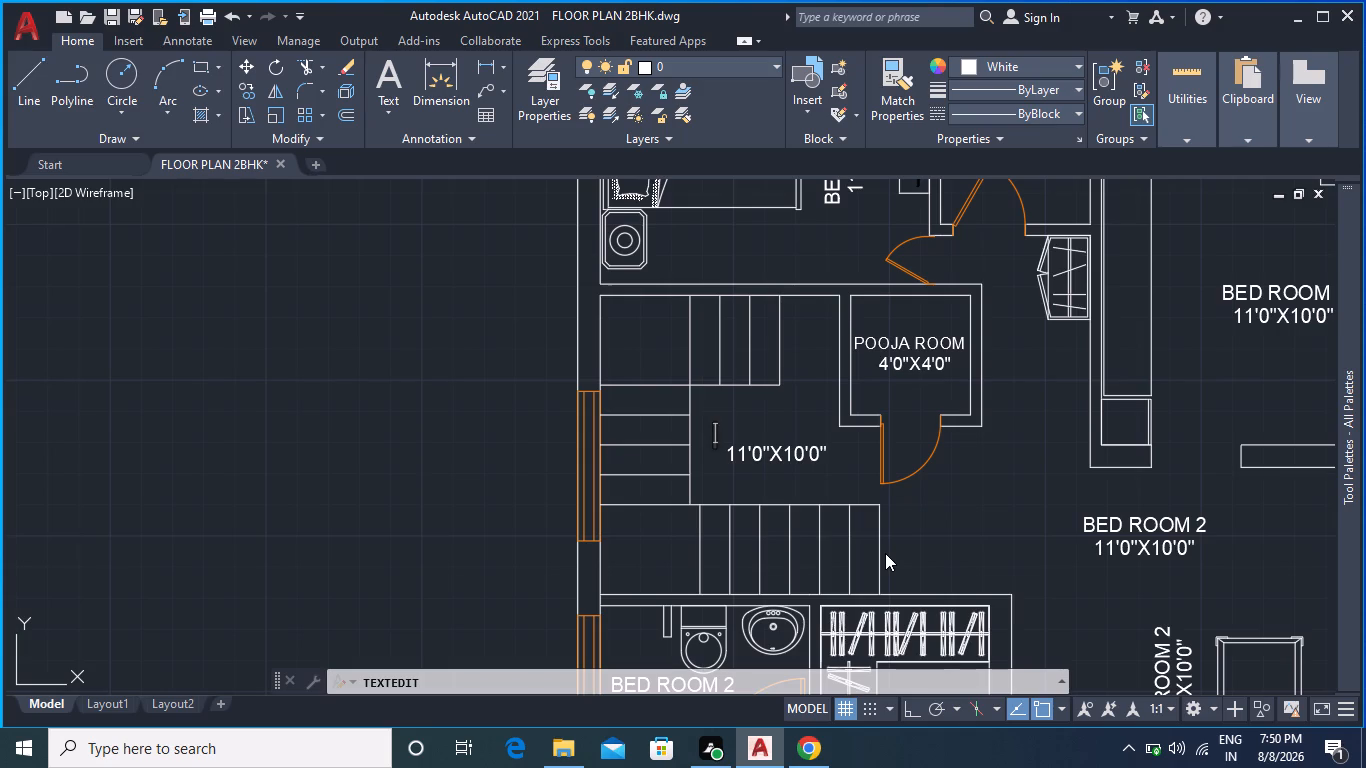
text(ST)
text(AIR)
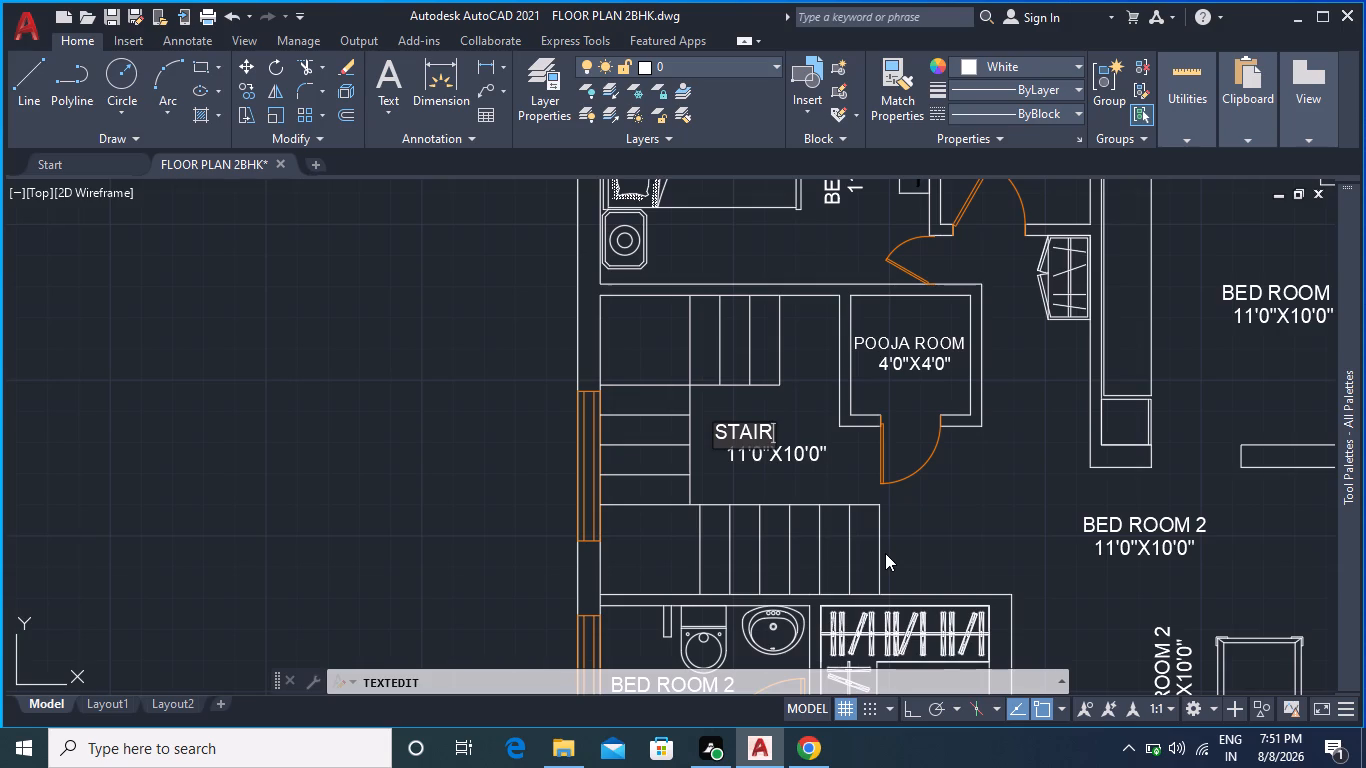
text(CASE)
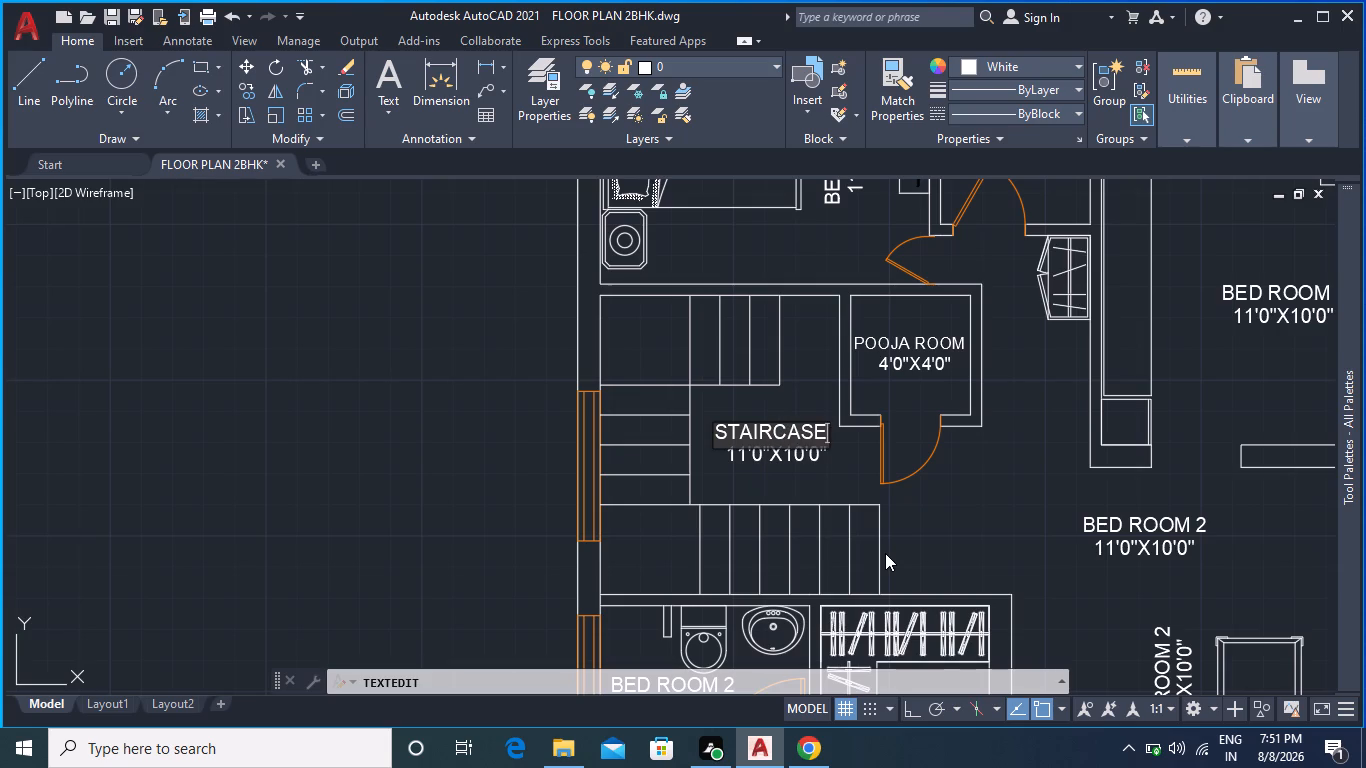
click(844, 475)
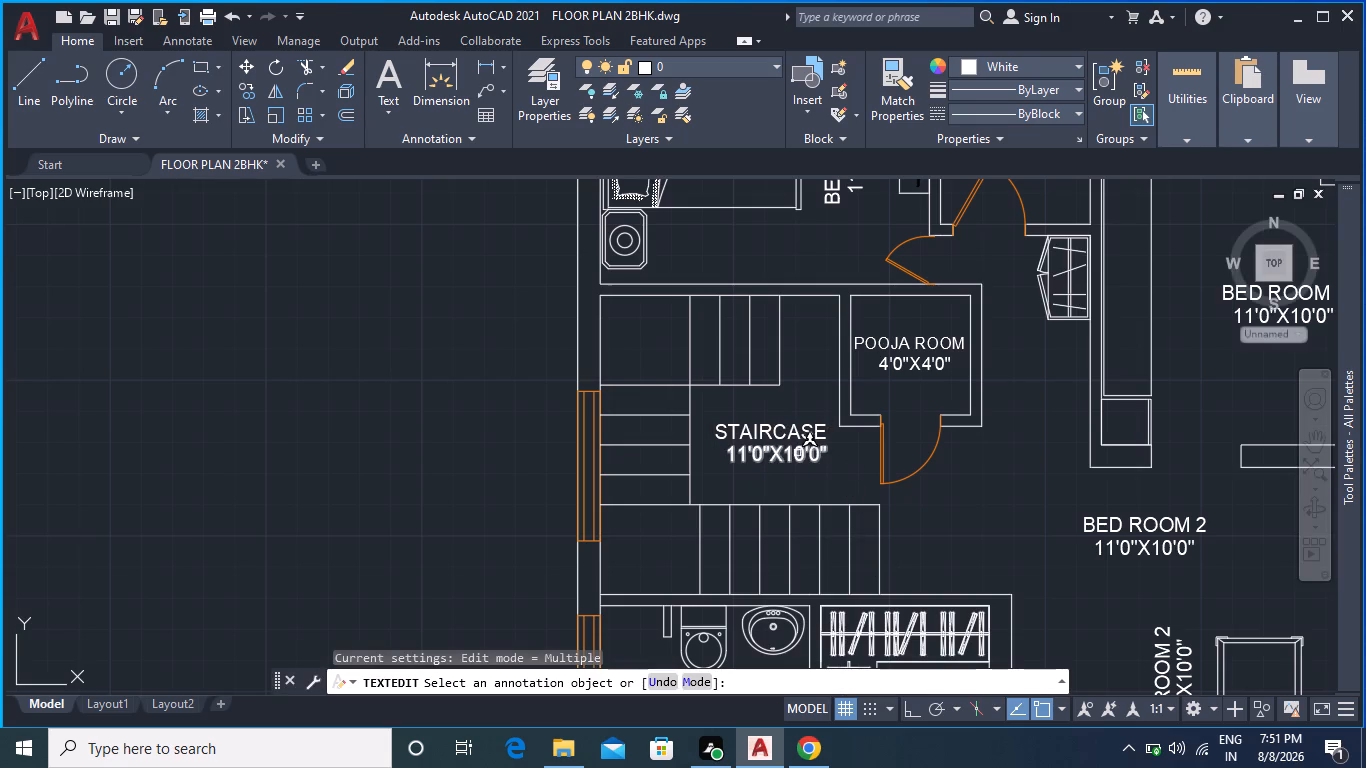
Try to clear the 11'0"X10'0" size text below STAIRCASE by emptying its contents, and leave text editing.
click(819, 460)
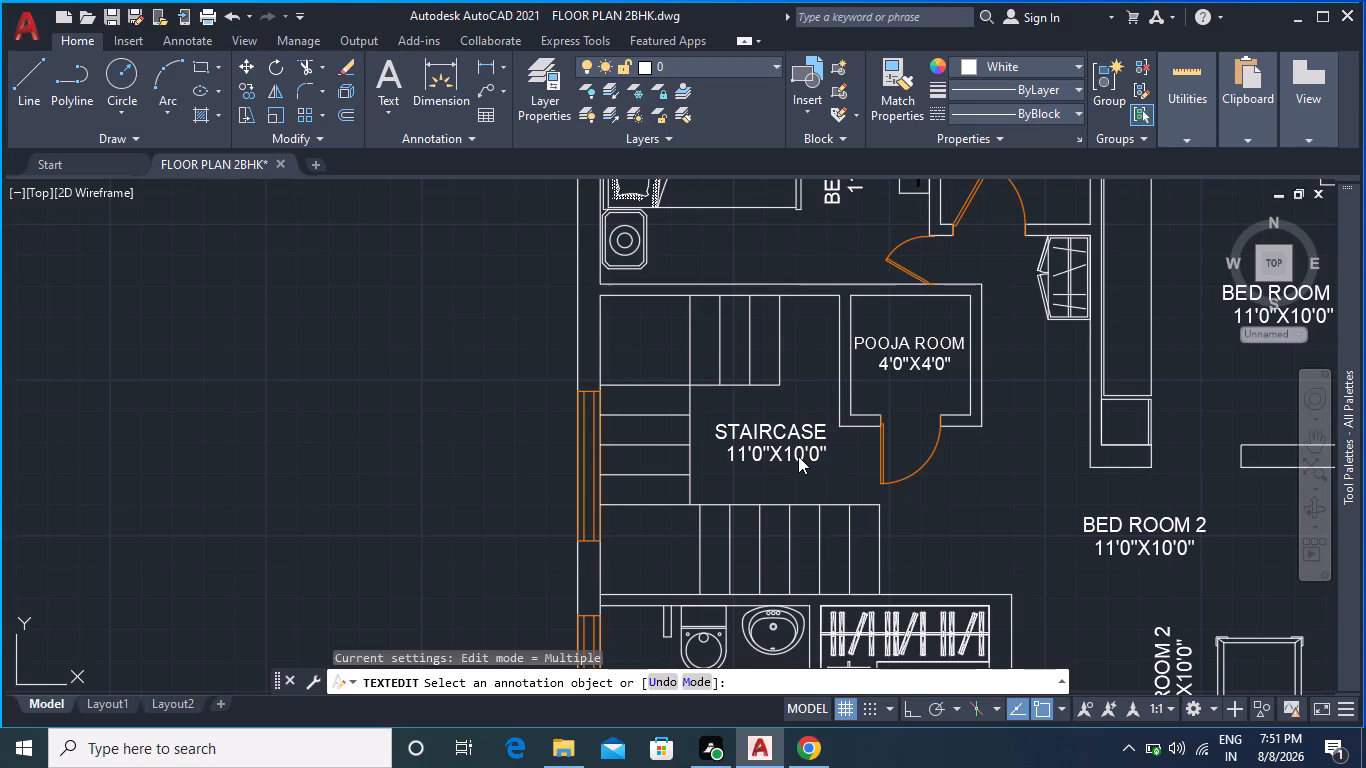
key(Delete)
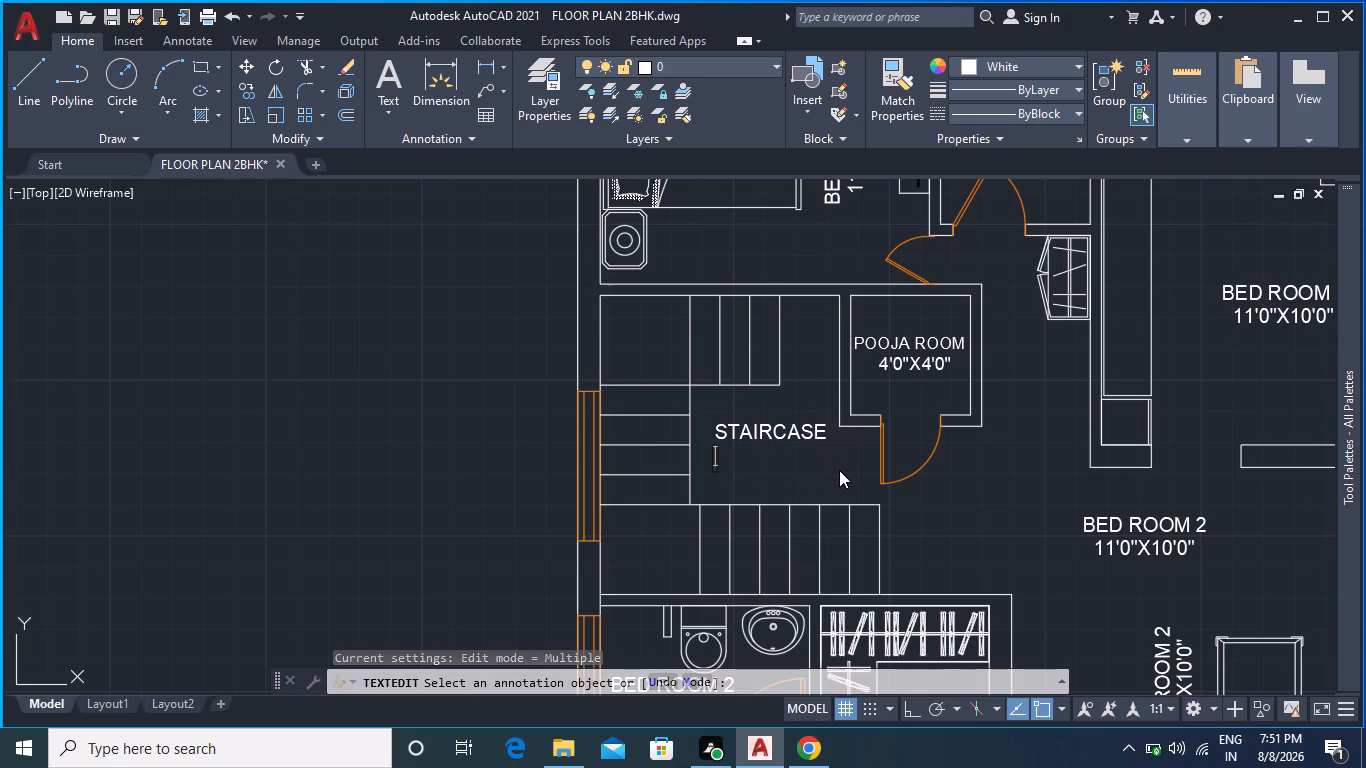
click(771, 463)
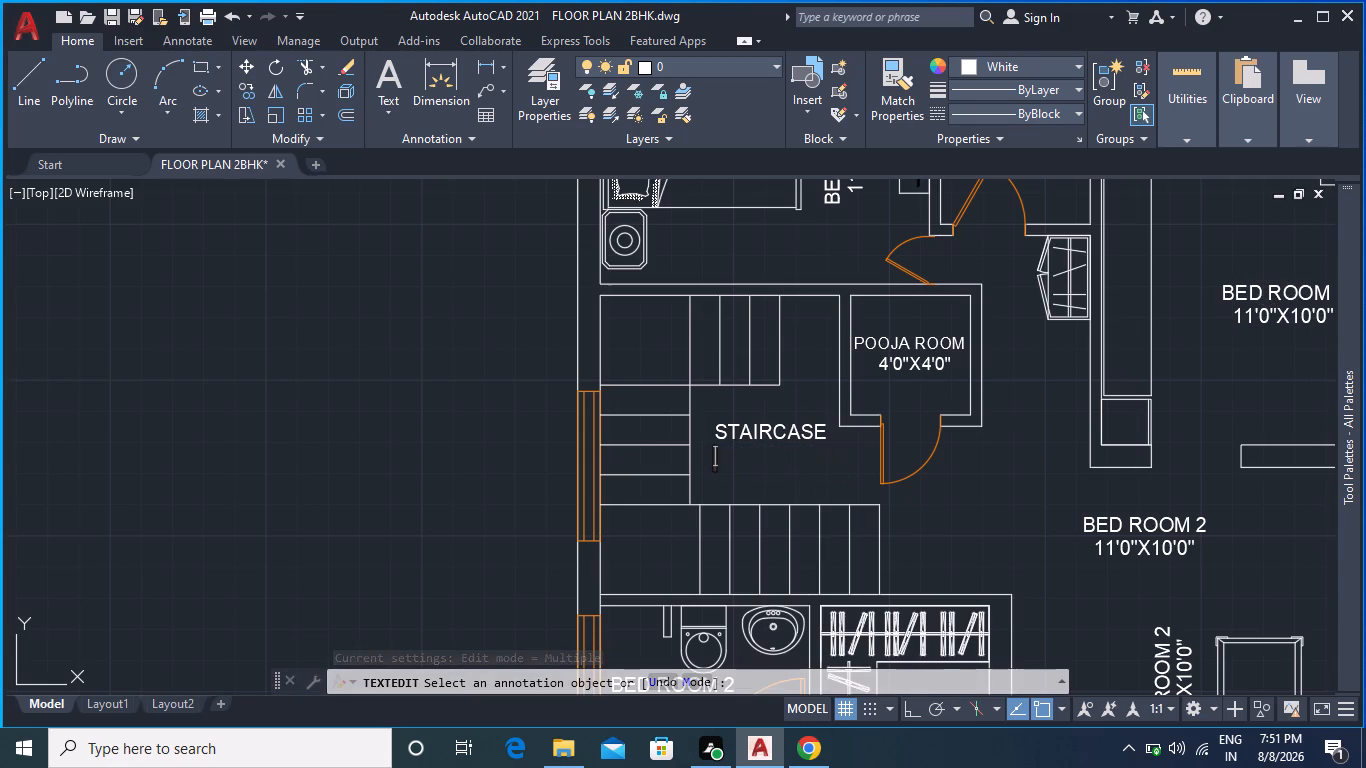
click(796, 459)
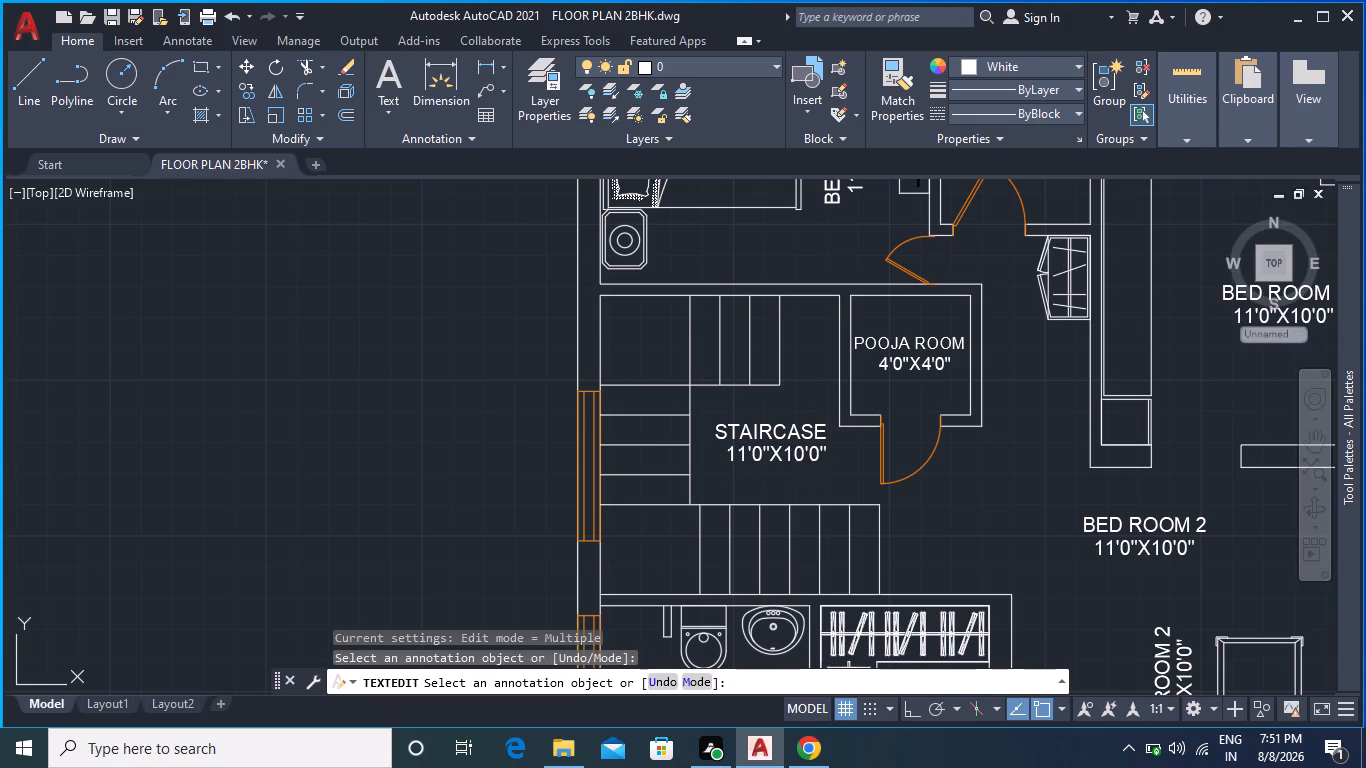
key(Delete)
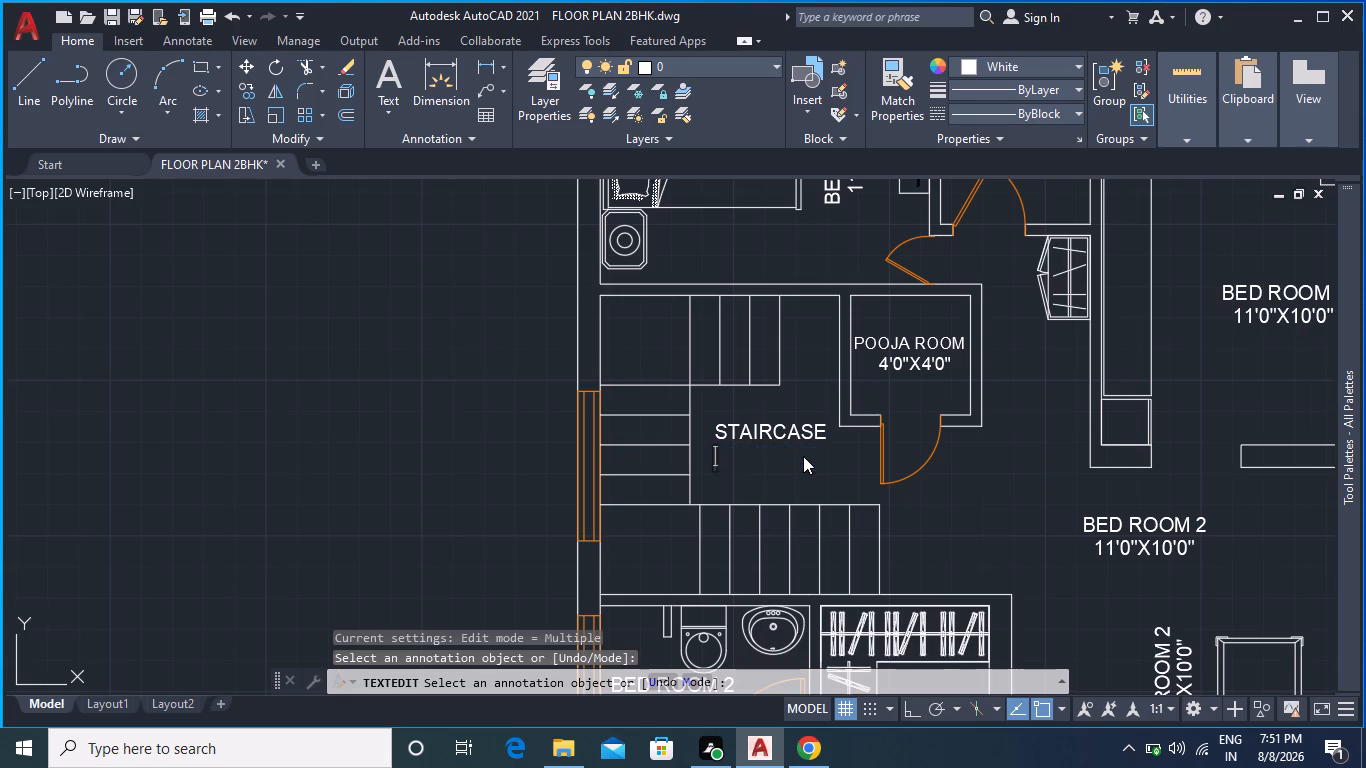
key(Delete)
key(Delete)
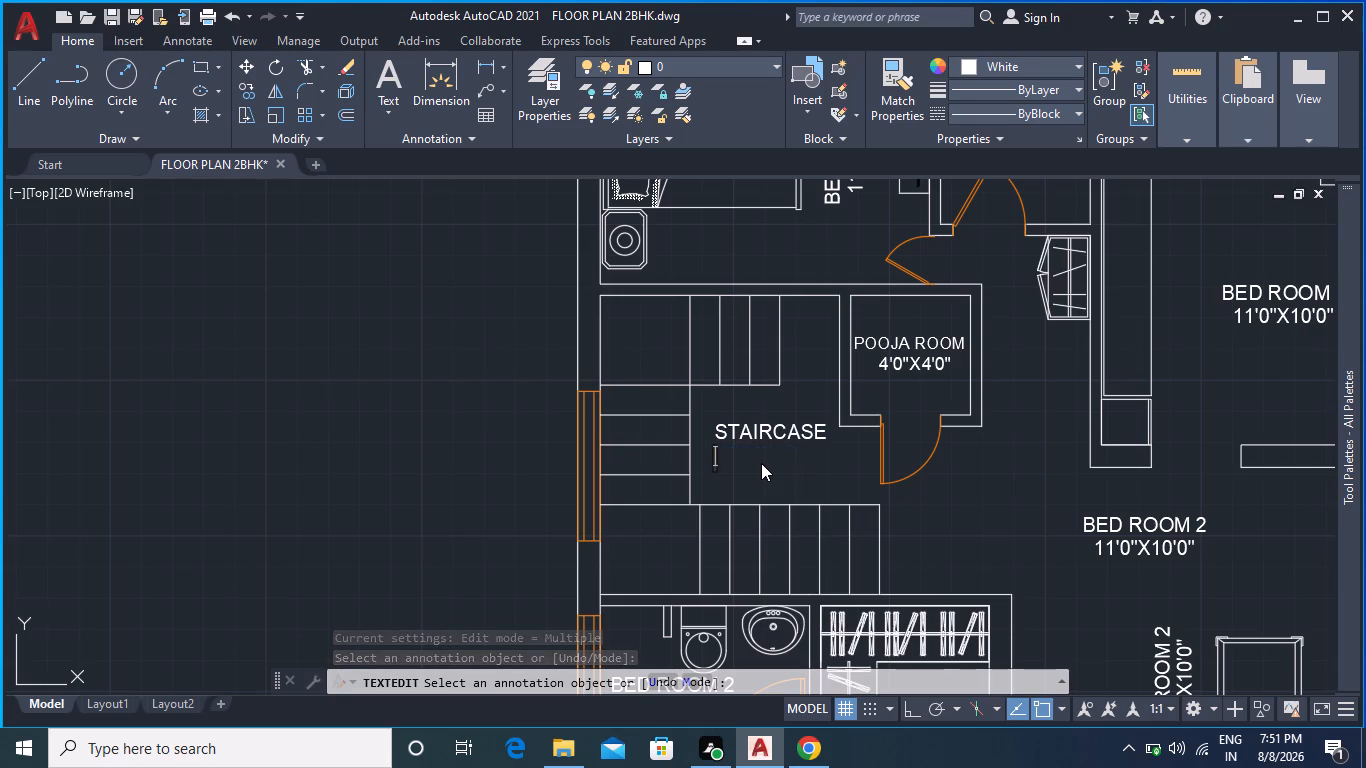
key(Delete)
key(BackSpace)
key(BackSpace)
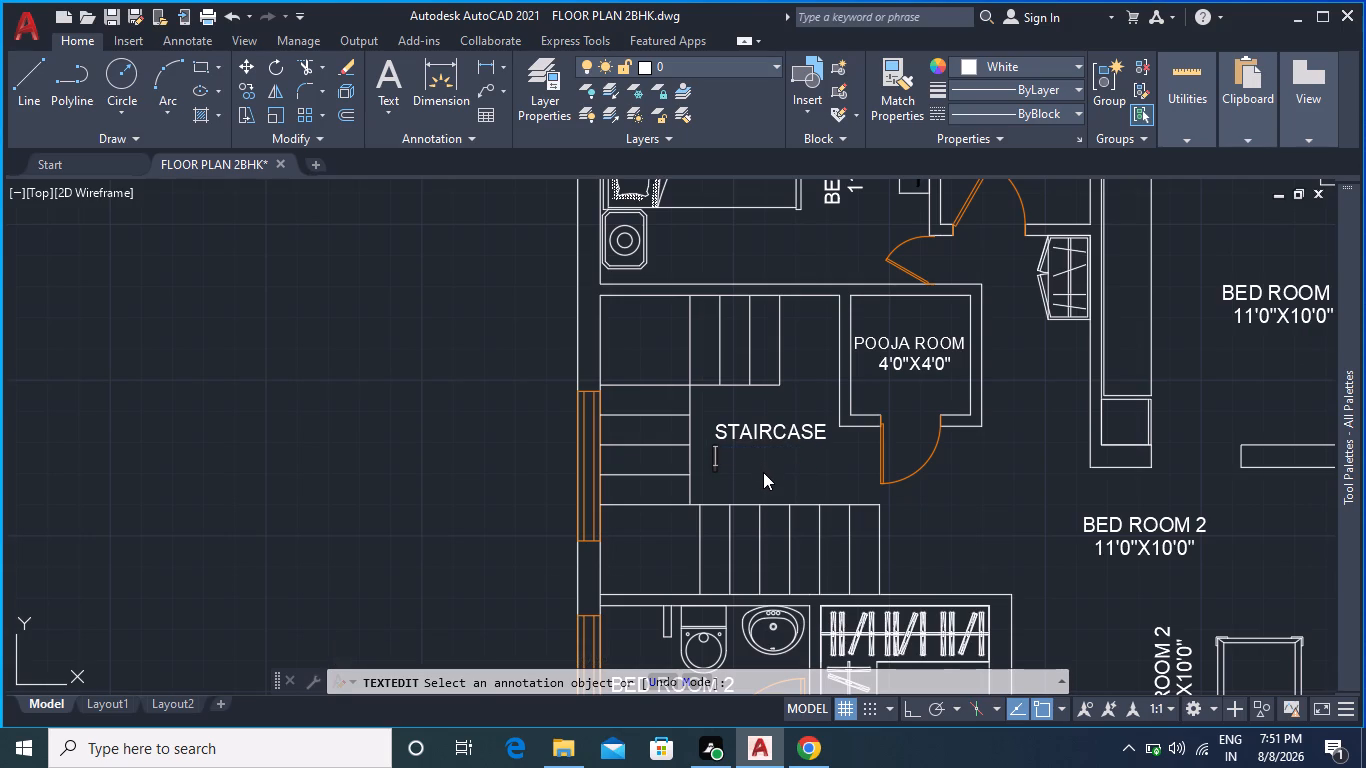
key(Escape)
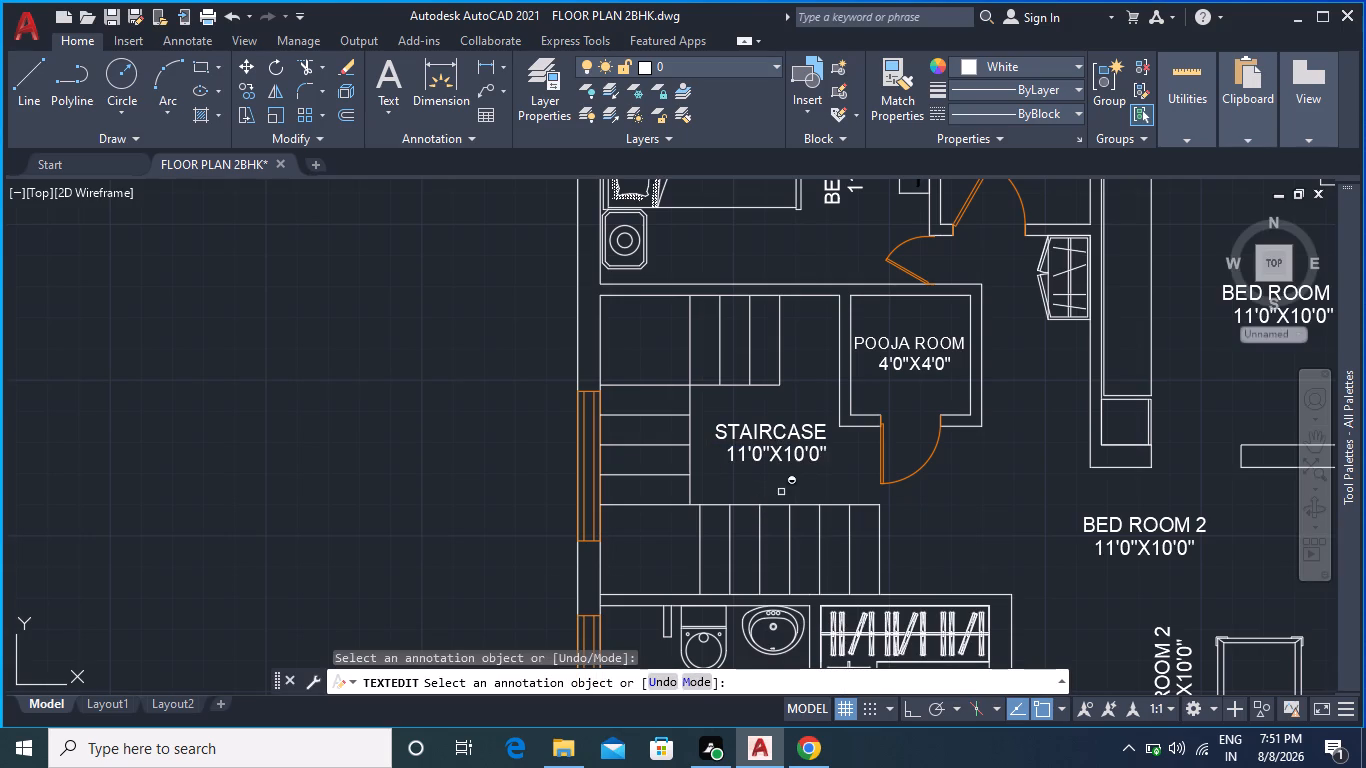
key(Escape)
Erase the 11'0"X10'0" size text below the STAIRCASE name.
click(777, 457)
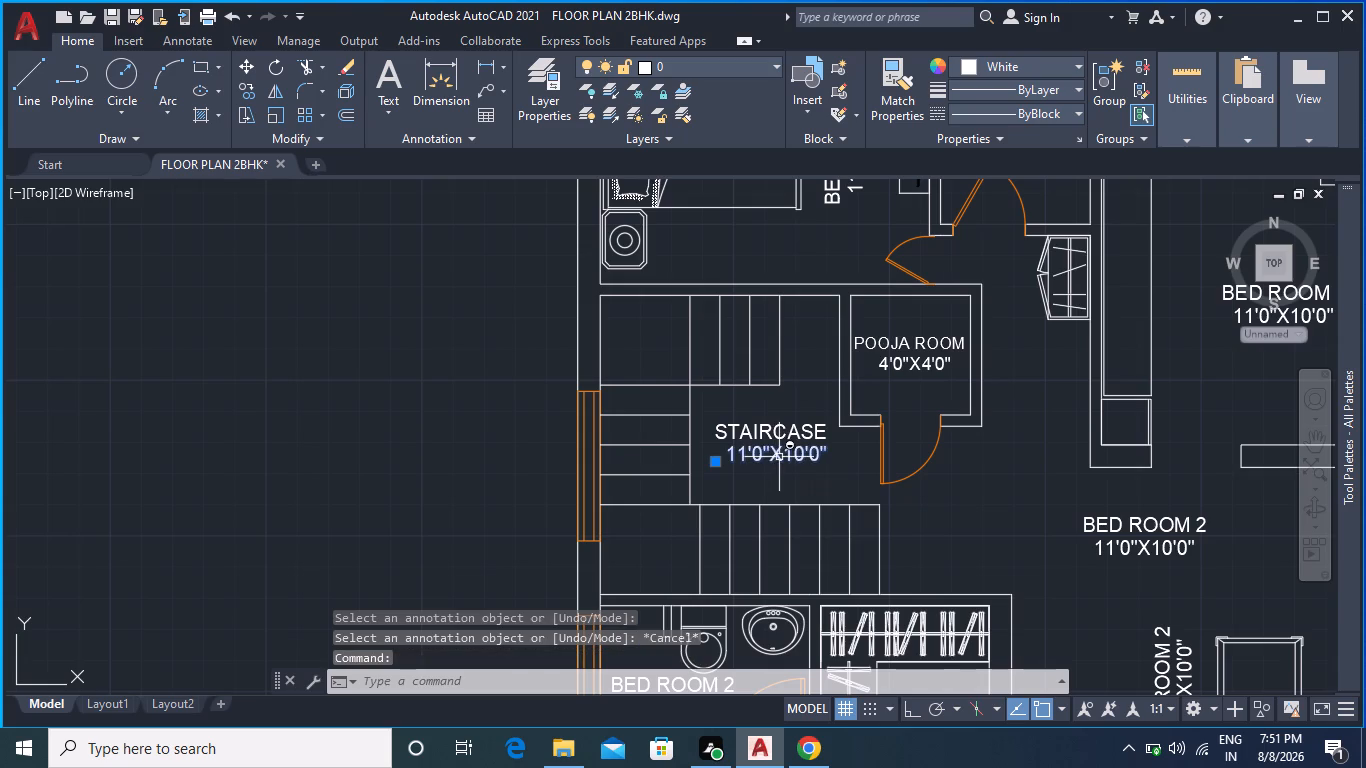
key(Delete)
Move the STAIRCASE name about 7" straight south into the space between the stair flights.
click(789, 434)
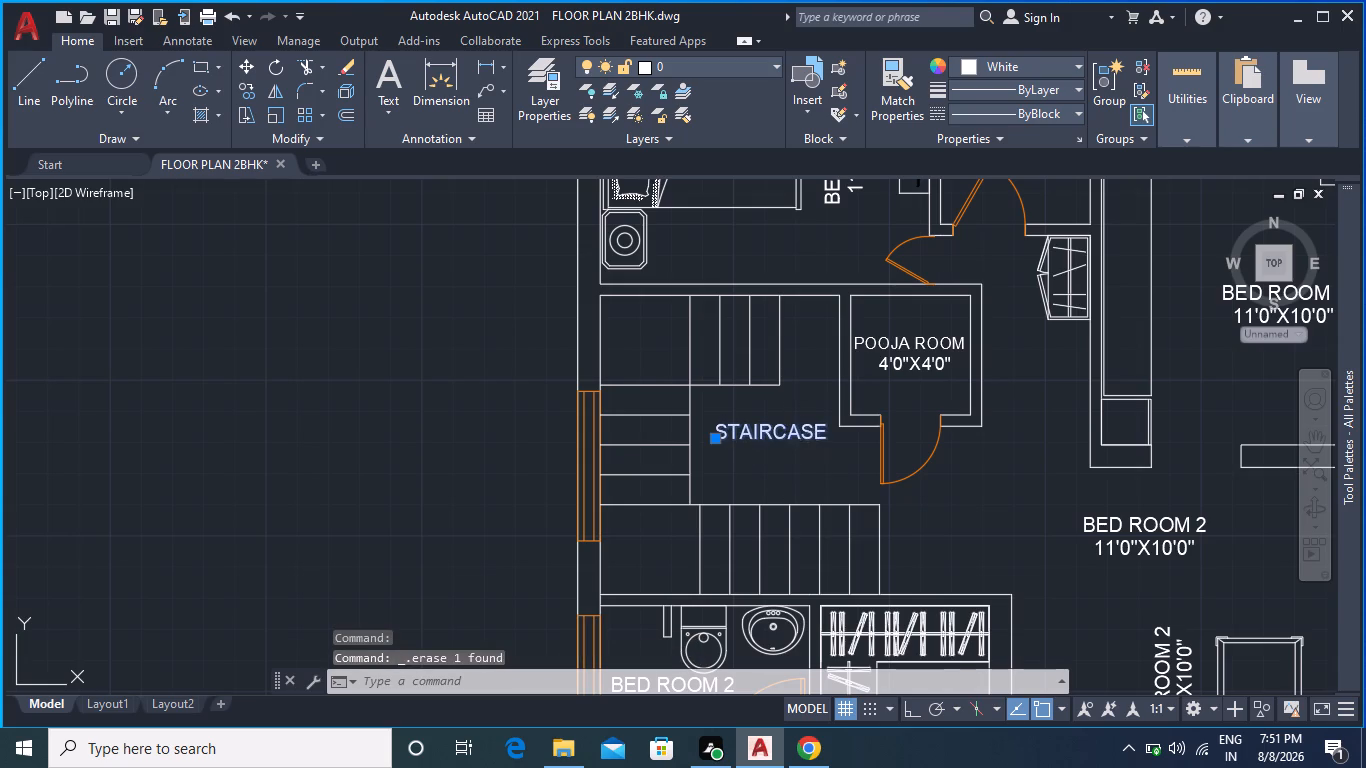
click(718, 438)
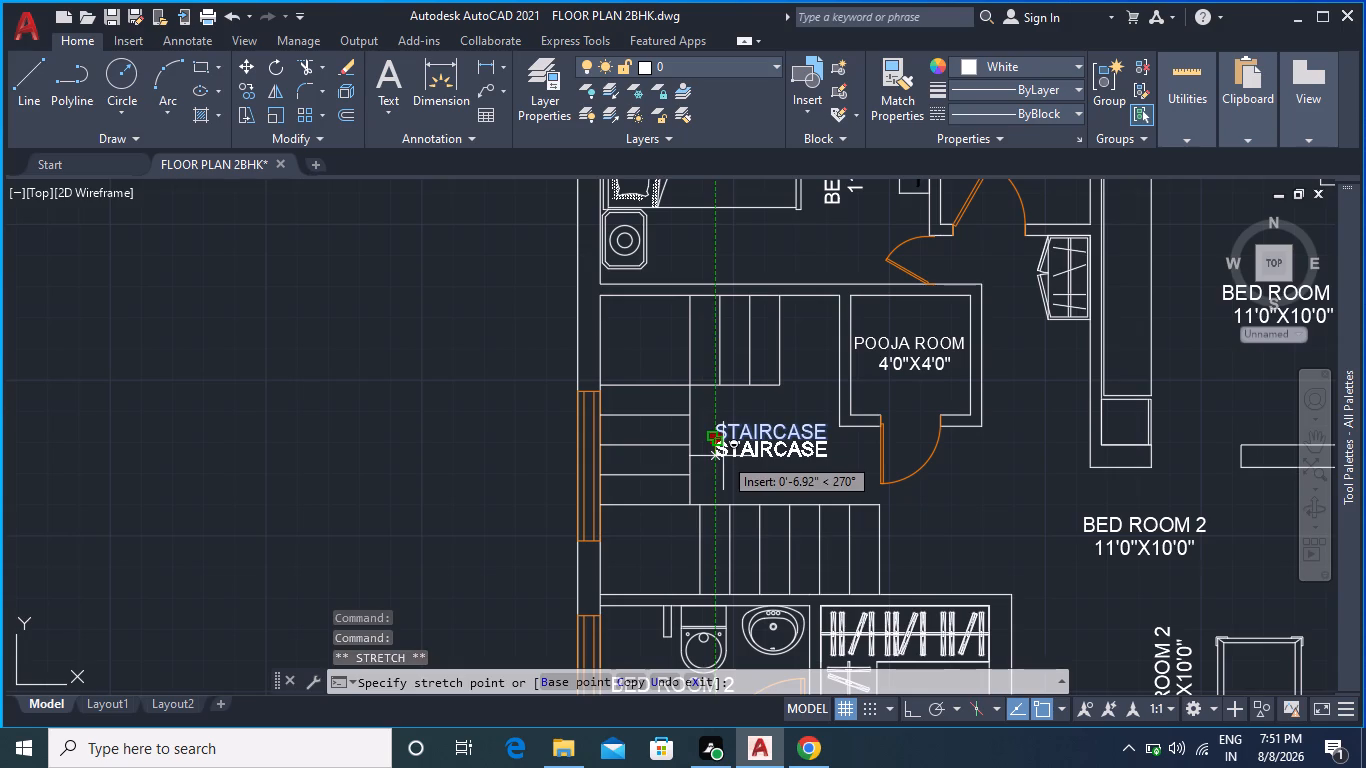
click(723, 456)
key(Escape)
key(Escape)
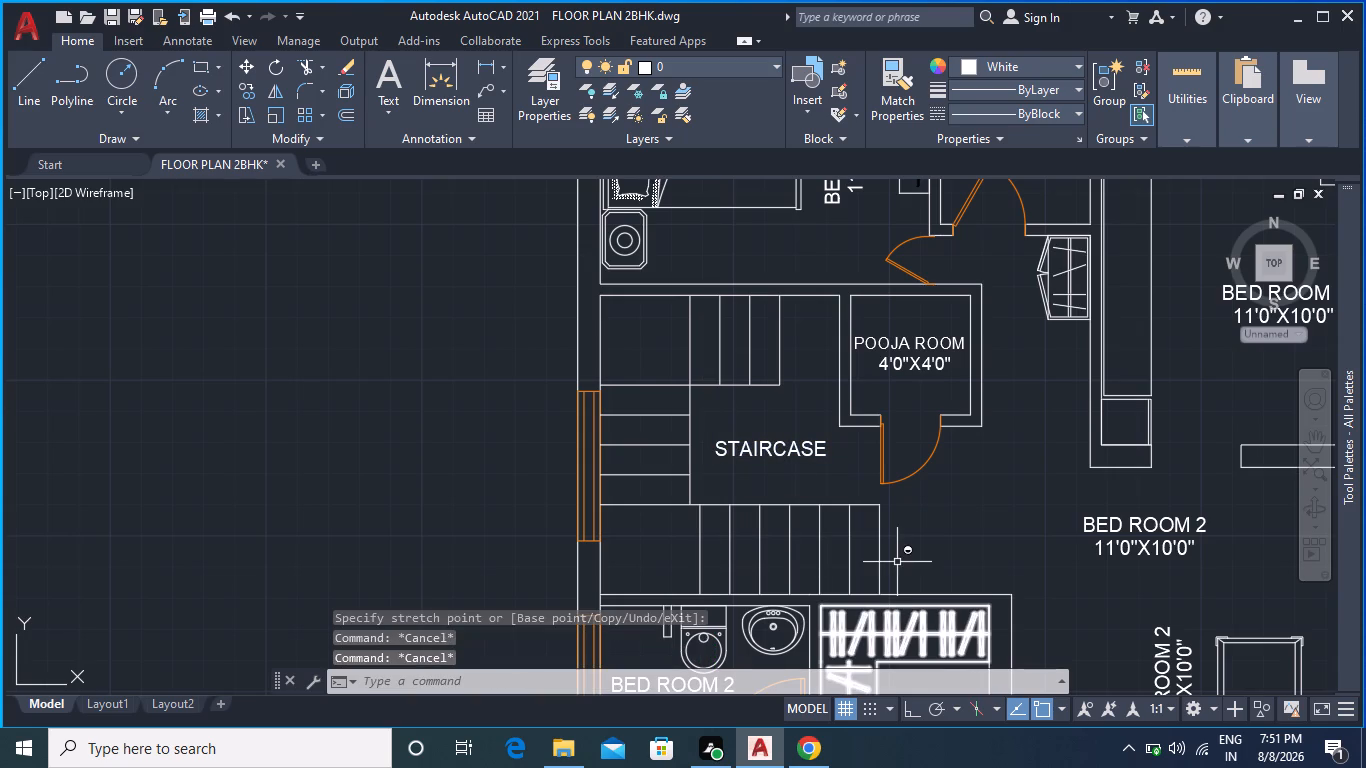
Save the drawing with the finished STAIRCASE label.
scroll(938, 526, down, 1)
middle_drag(958, 529, 795, 490)
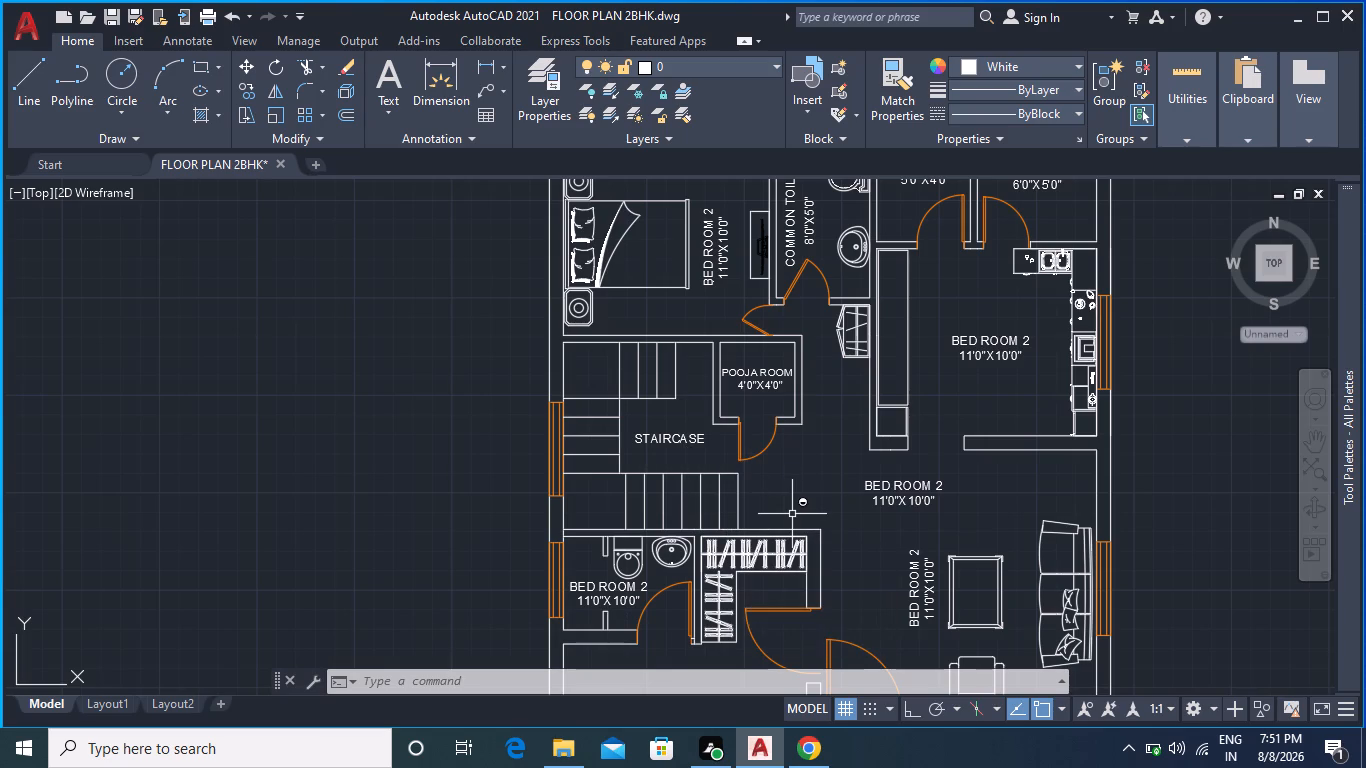
key(ctrl+s)
key(ctrl+s)
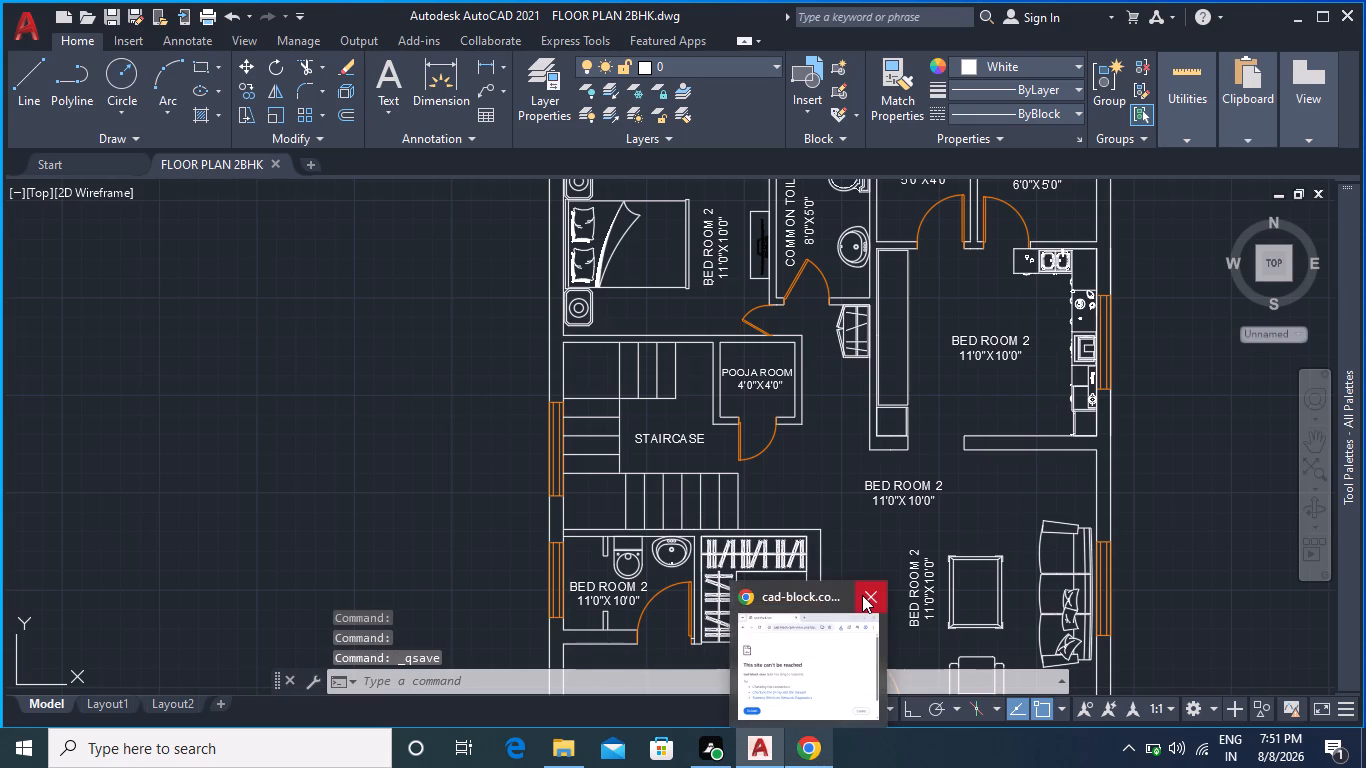
Close the Chrome browser window that is open on the CAD block site.
click(873, 597)
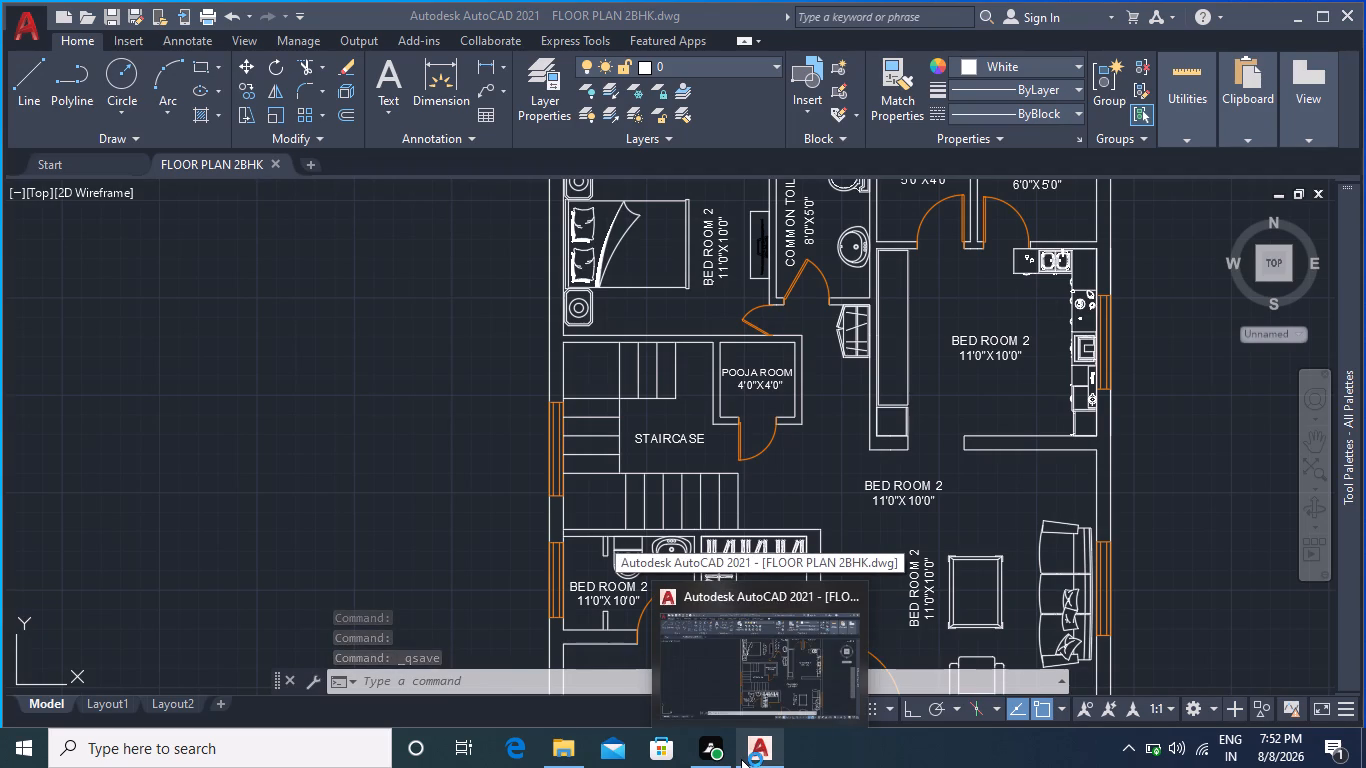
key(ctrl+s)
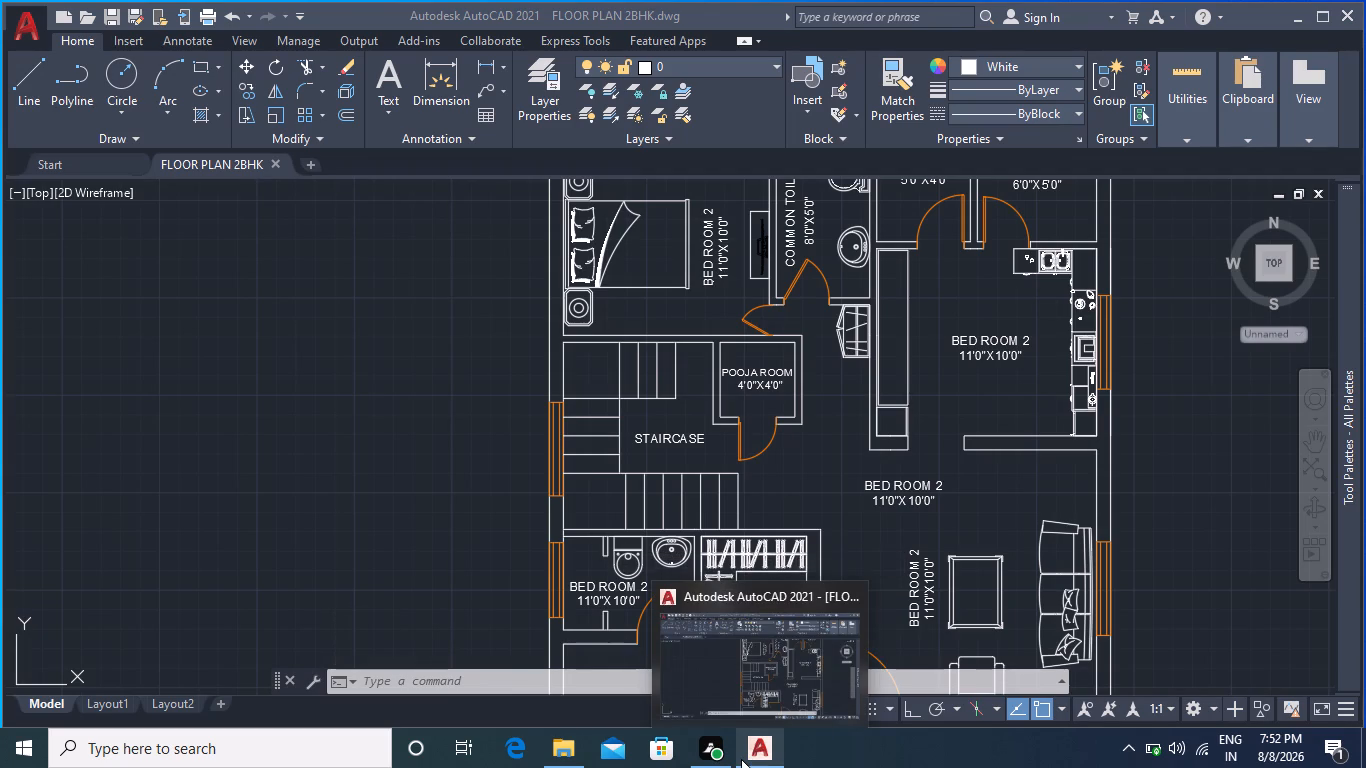
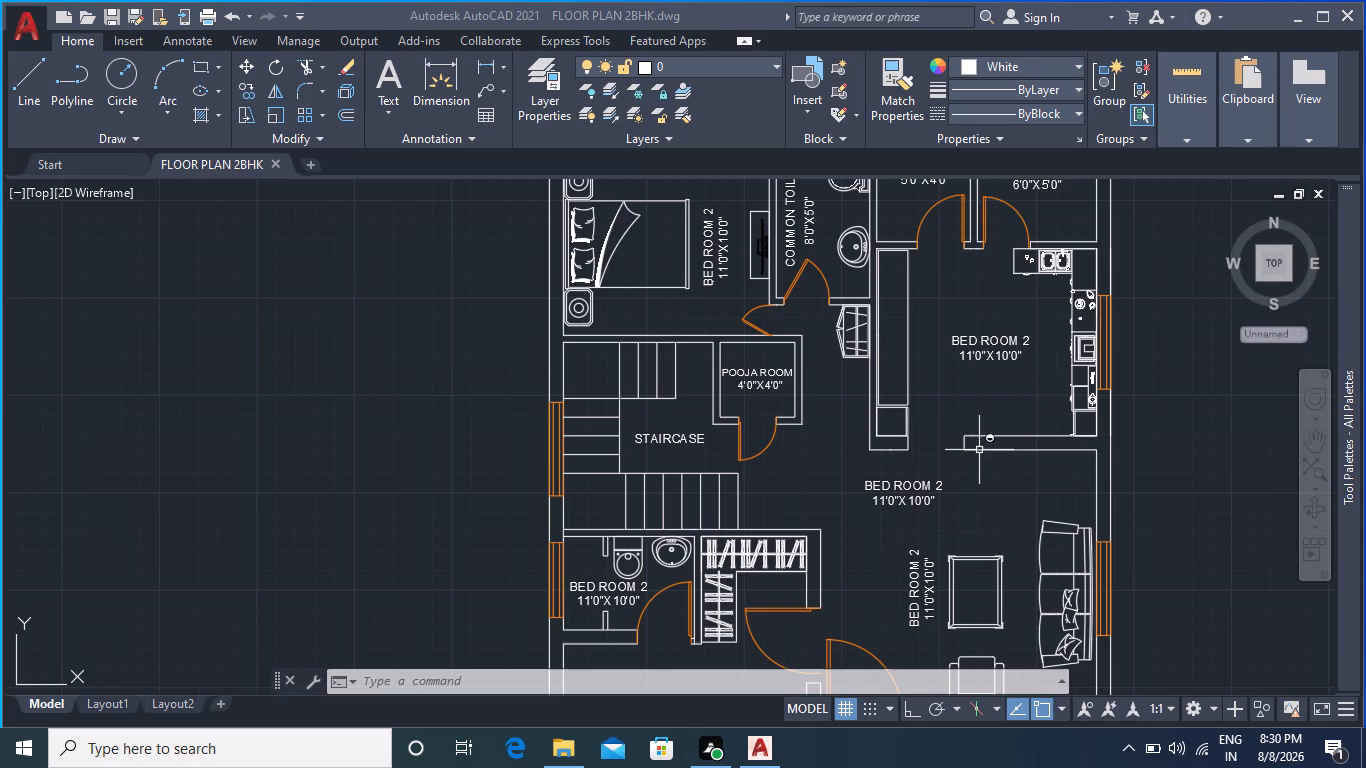
Draw a nearly square rectangle in the southeast corner of the UTILITY room, starting from the inner wall corner.
middle_drag(978, 390, 855, 482)
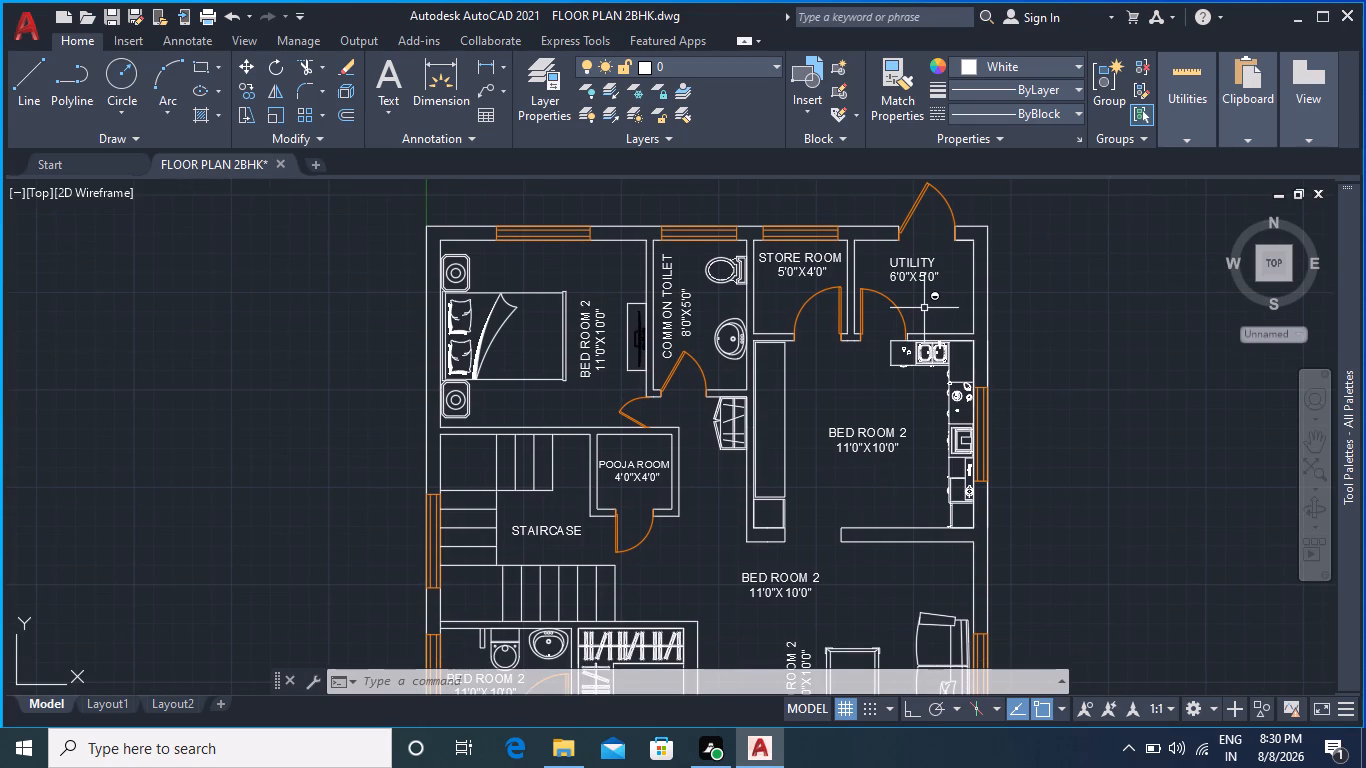
middle_drag(924, 308, 893, 352)
scroll(895, 353, up, 3)
middle_drag(939, 353, 821, 367)
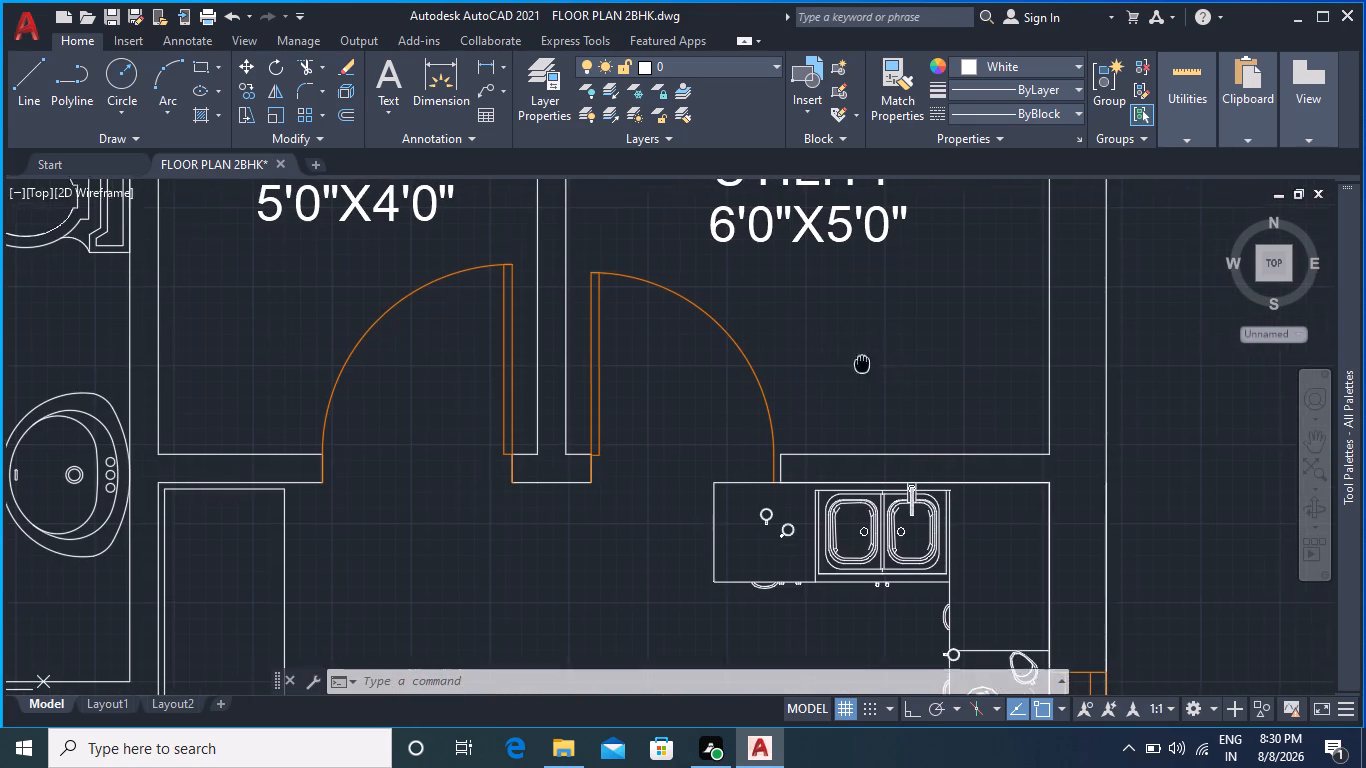
middle_drag(821, 367, 804, 369)
click(198, 70)
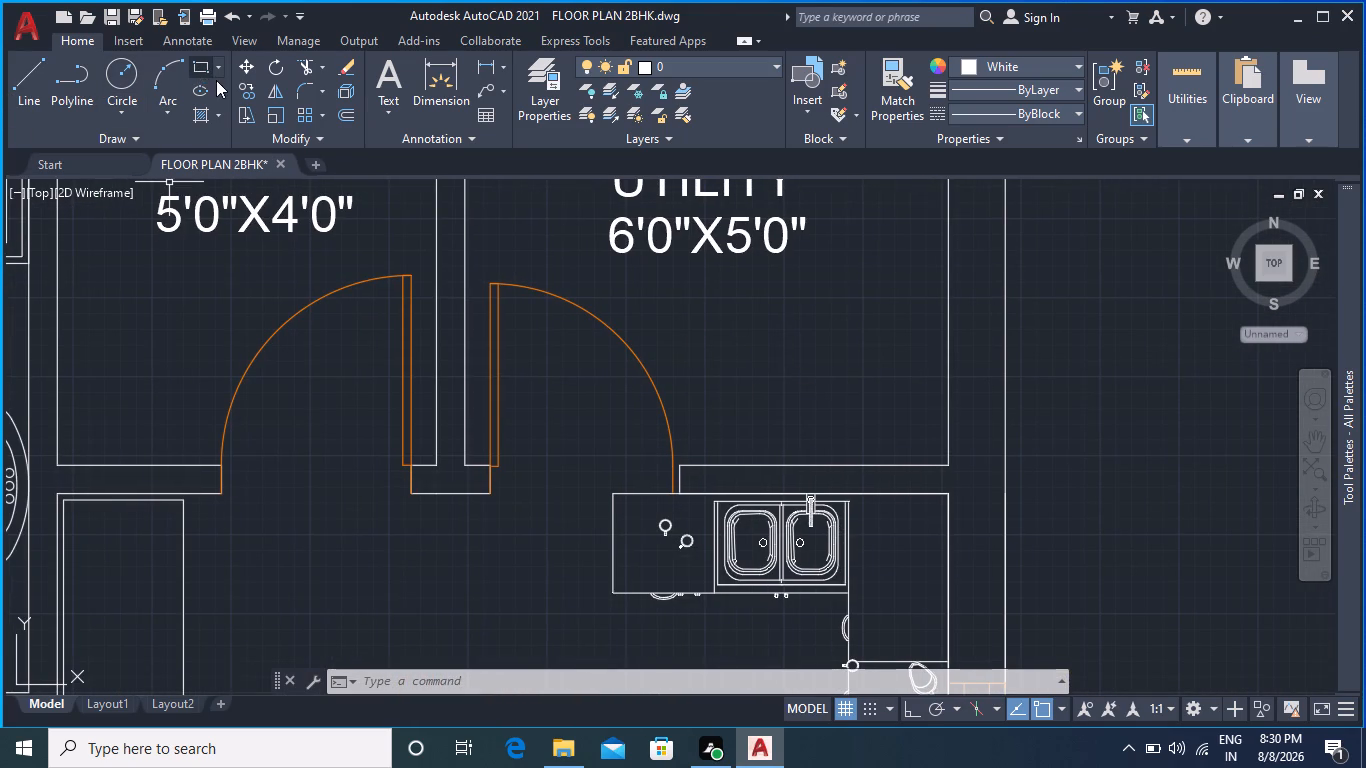
click(947, 469)
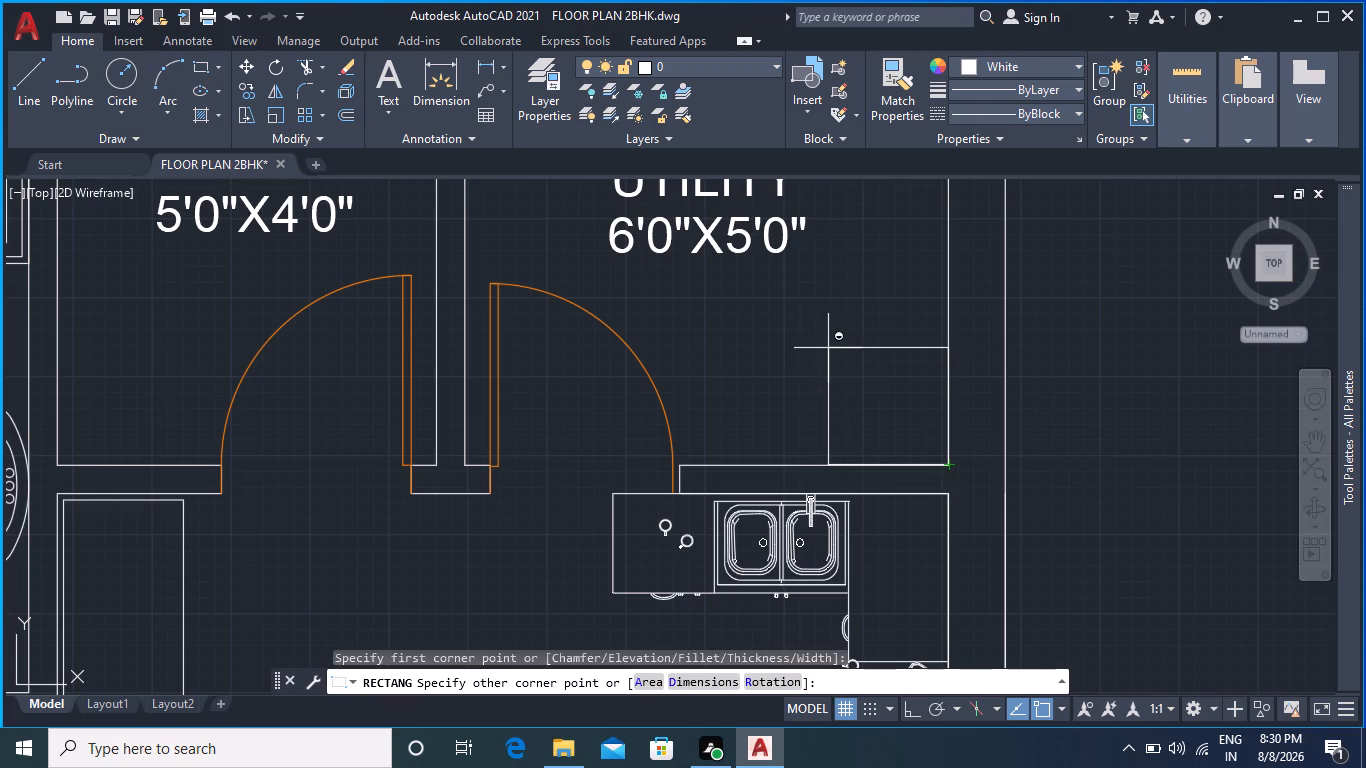
click(829, 347)
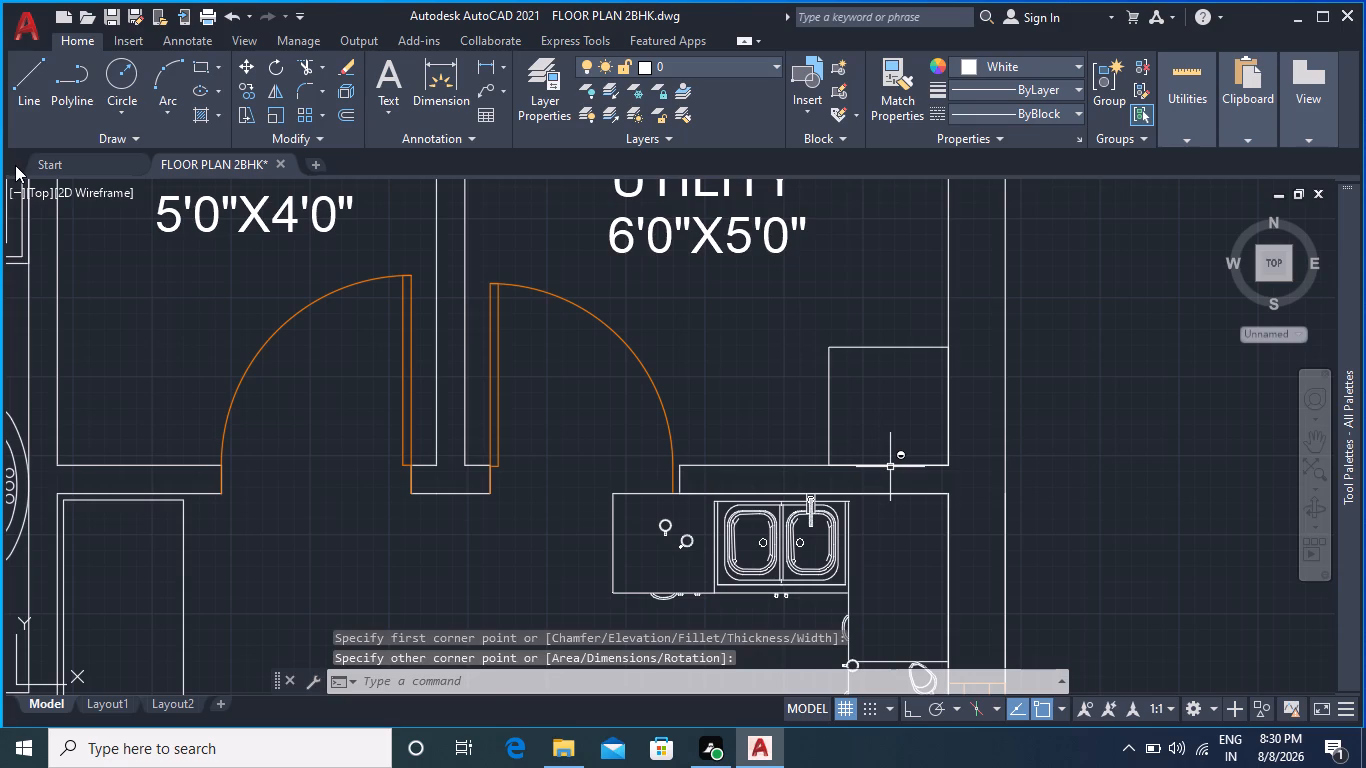
With Ortho on, draw a vertical line across the new UTILITY rectangle, leaving a narrow strip along its west side.
click(20, 91)
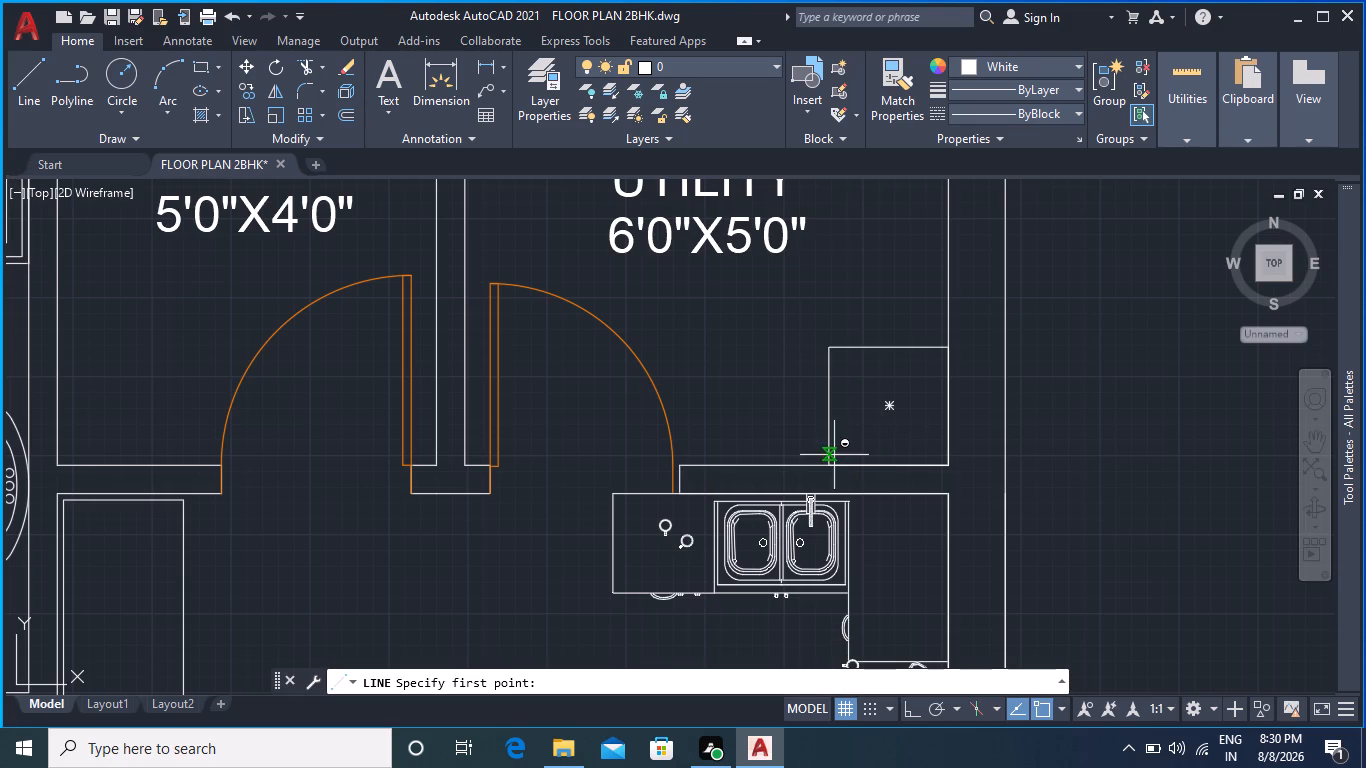
click(850, 350)
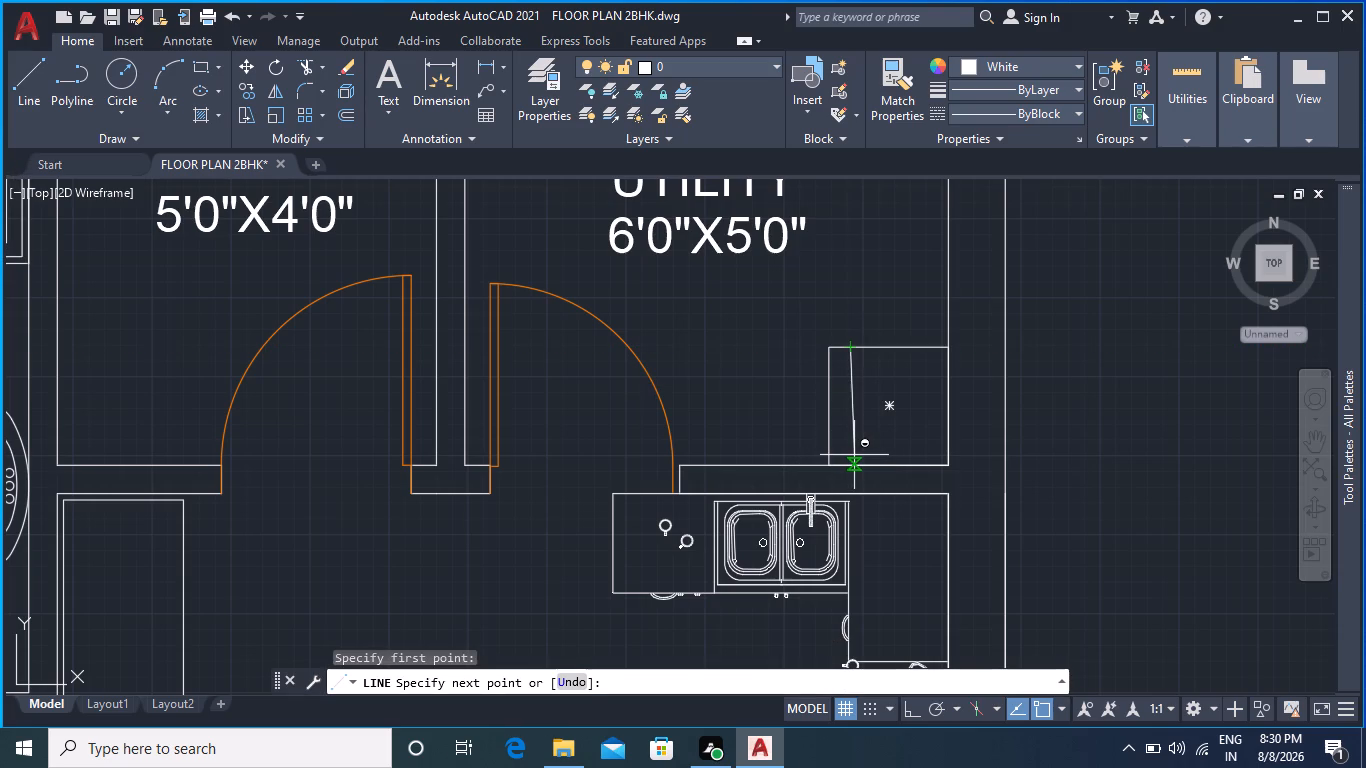
key(F8)
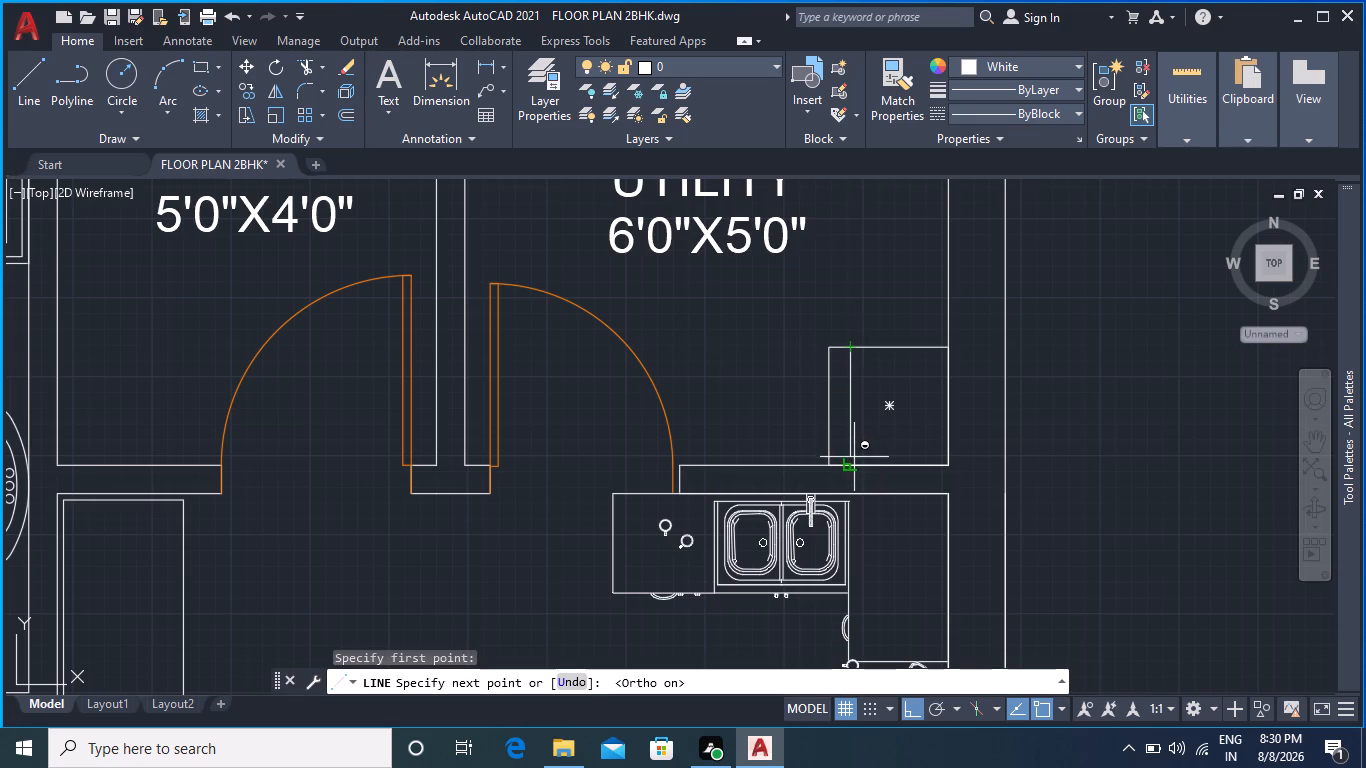
click(854, 467)
key(Escape)
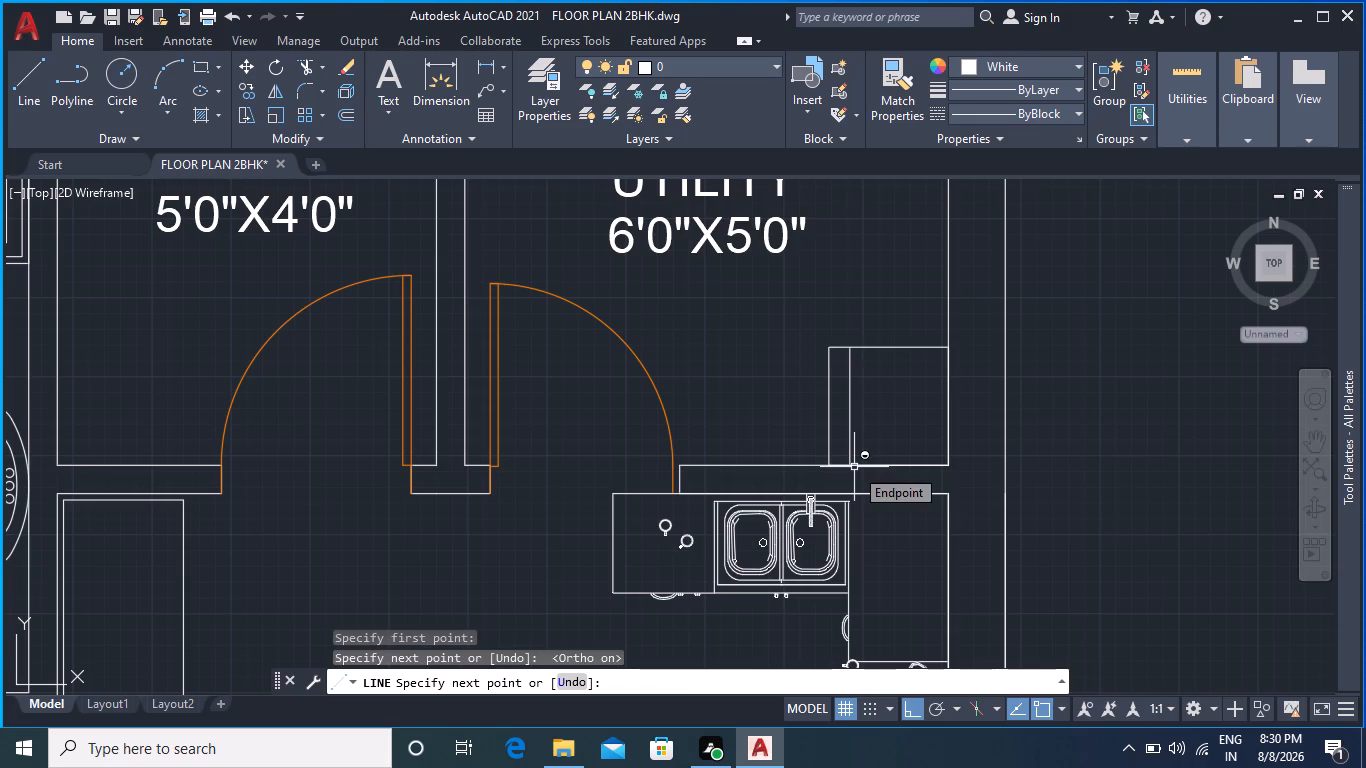
Draw a circle of about 5.8" radius centred in the larger part of the UTILITY rectangle.
click(126, 77)
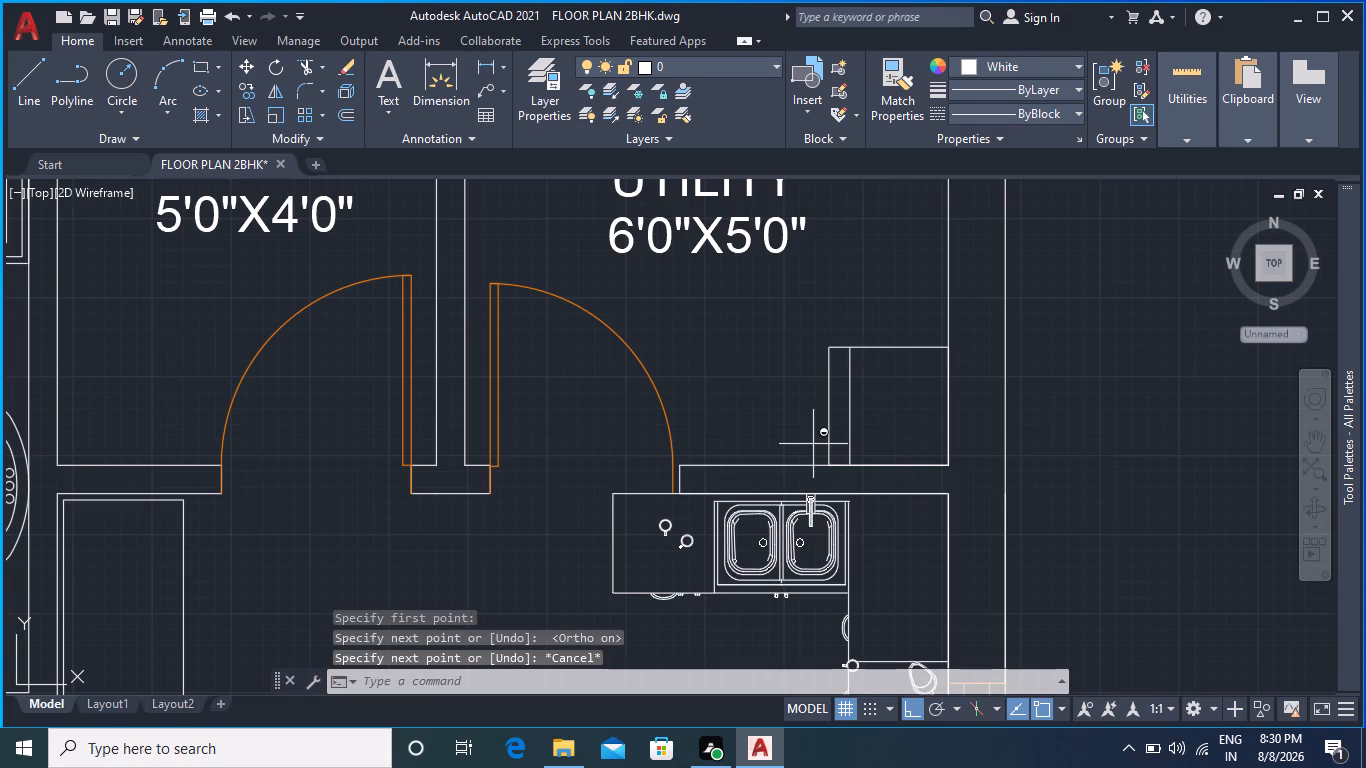
click(902, 407)
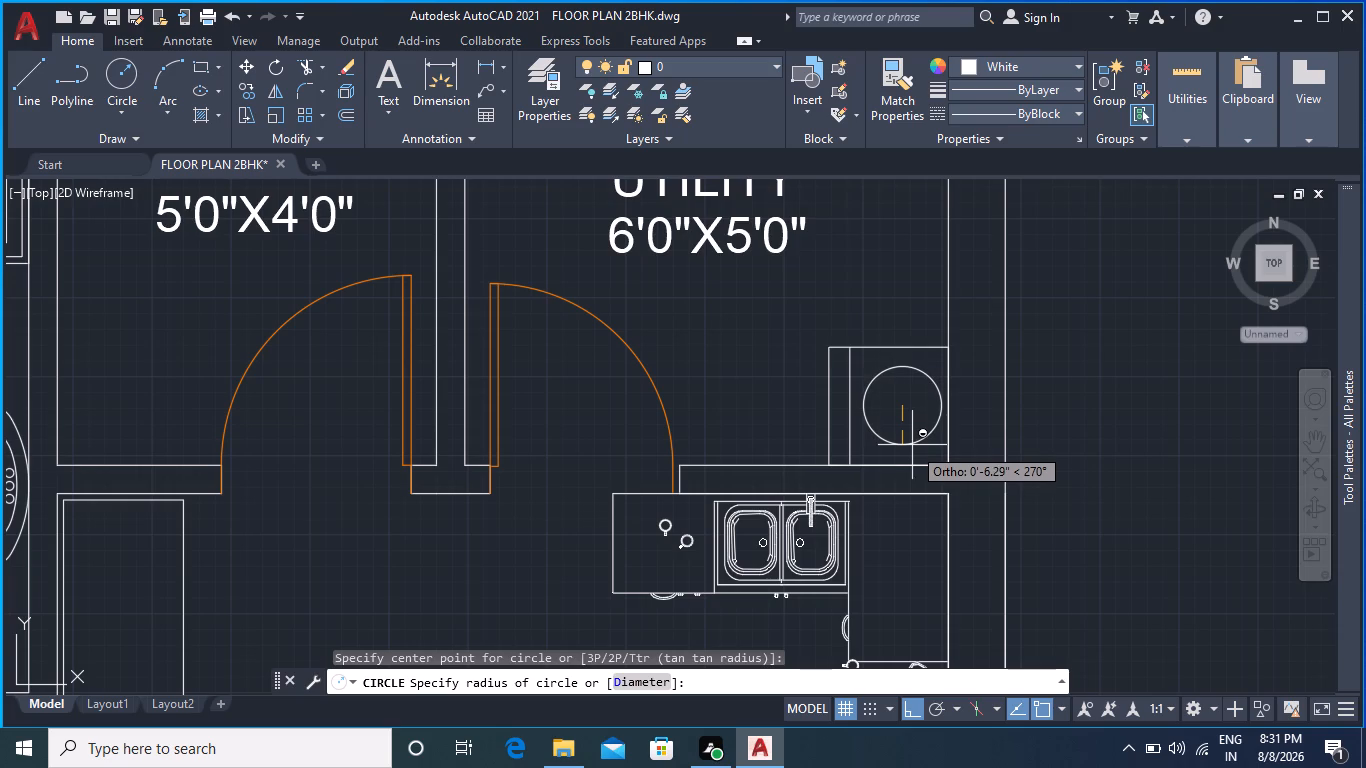
click(911, 443)
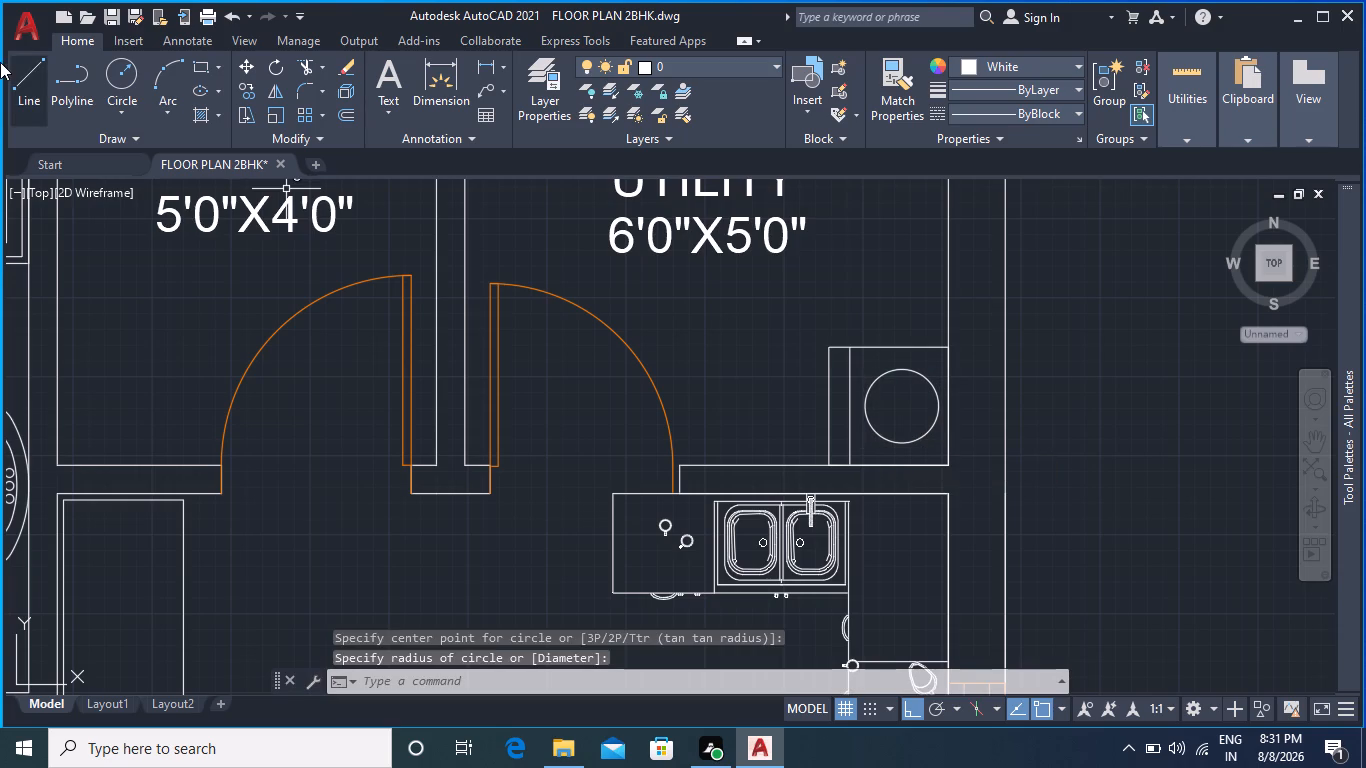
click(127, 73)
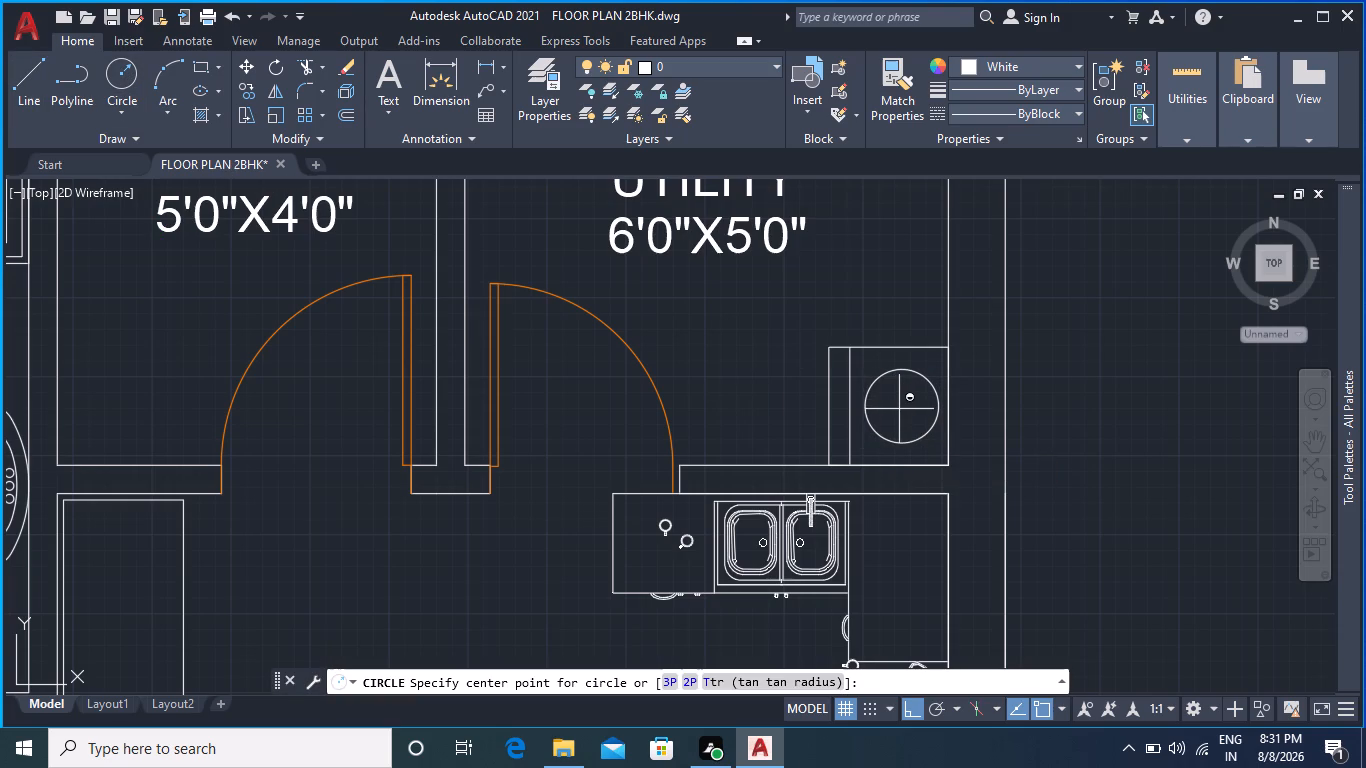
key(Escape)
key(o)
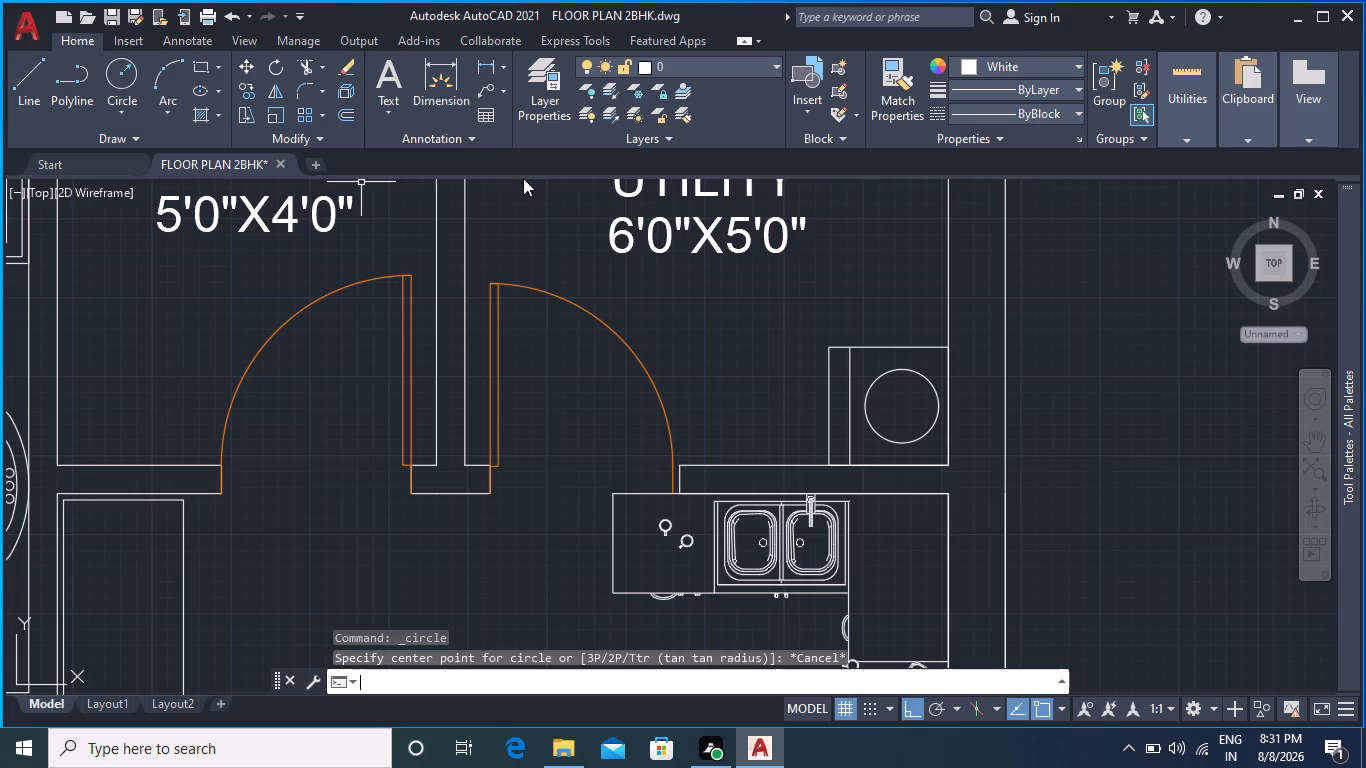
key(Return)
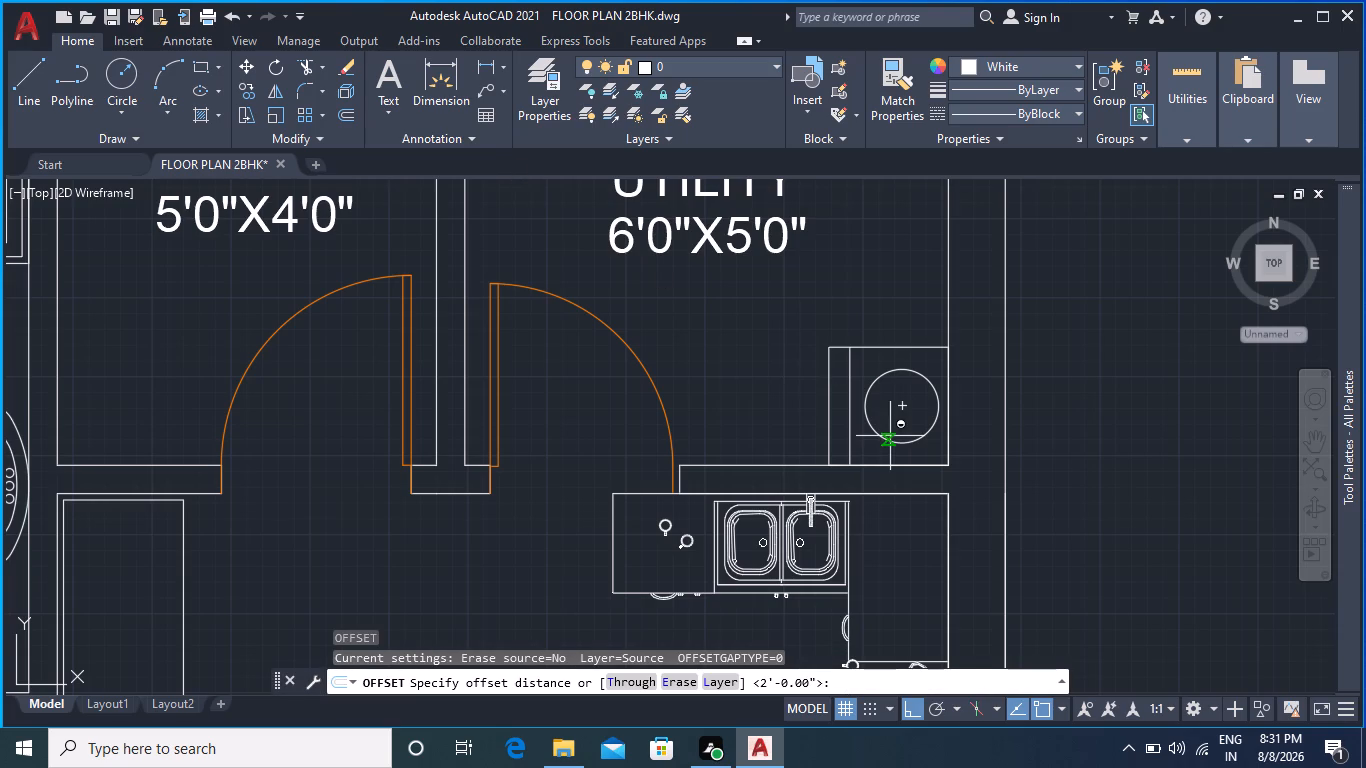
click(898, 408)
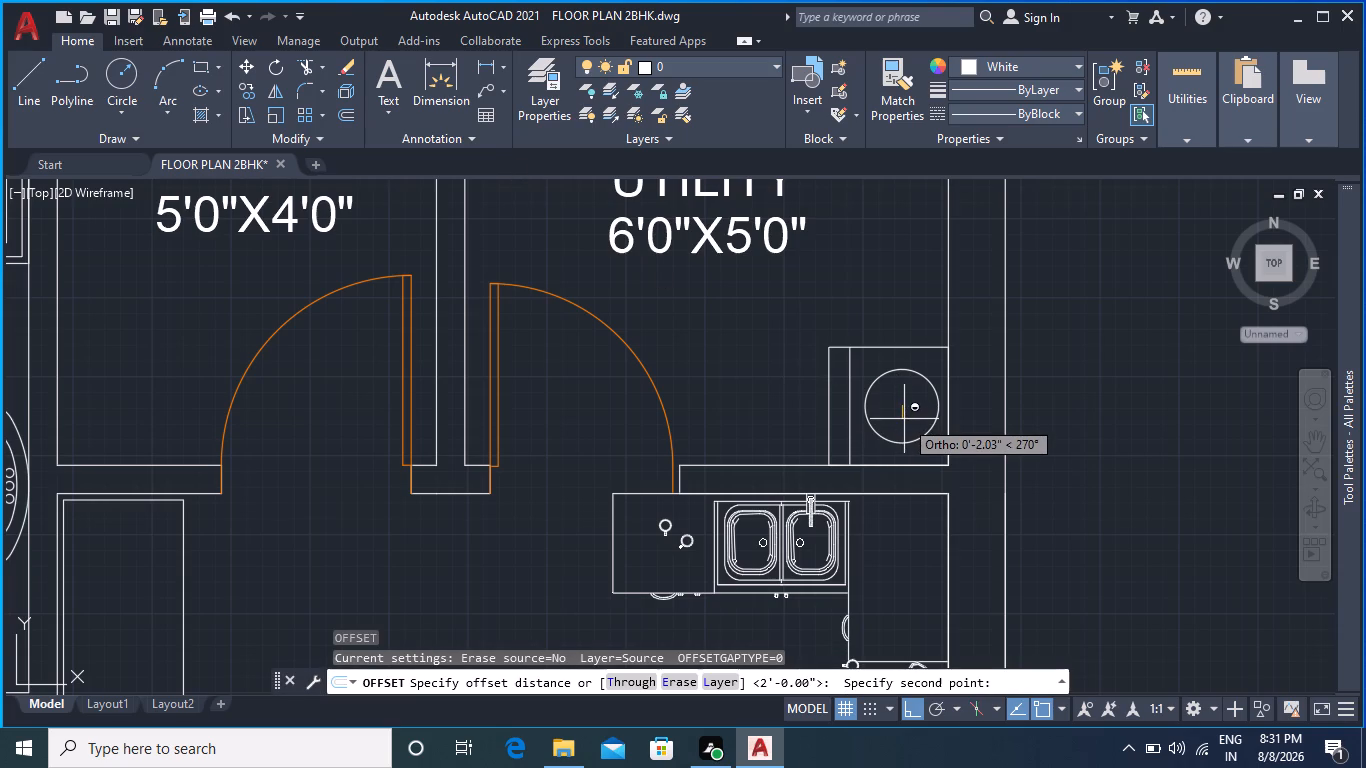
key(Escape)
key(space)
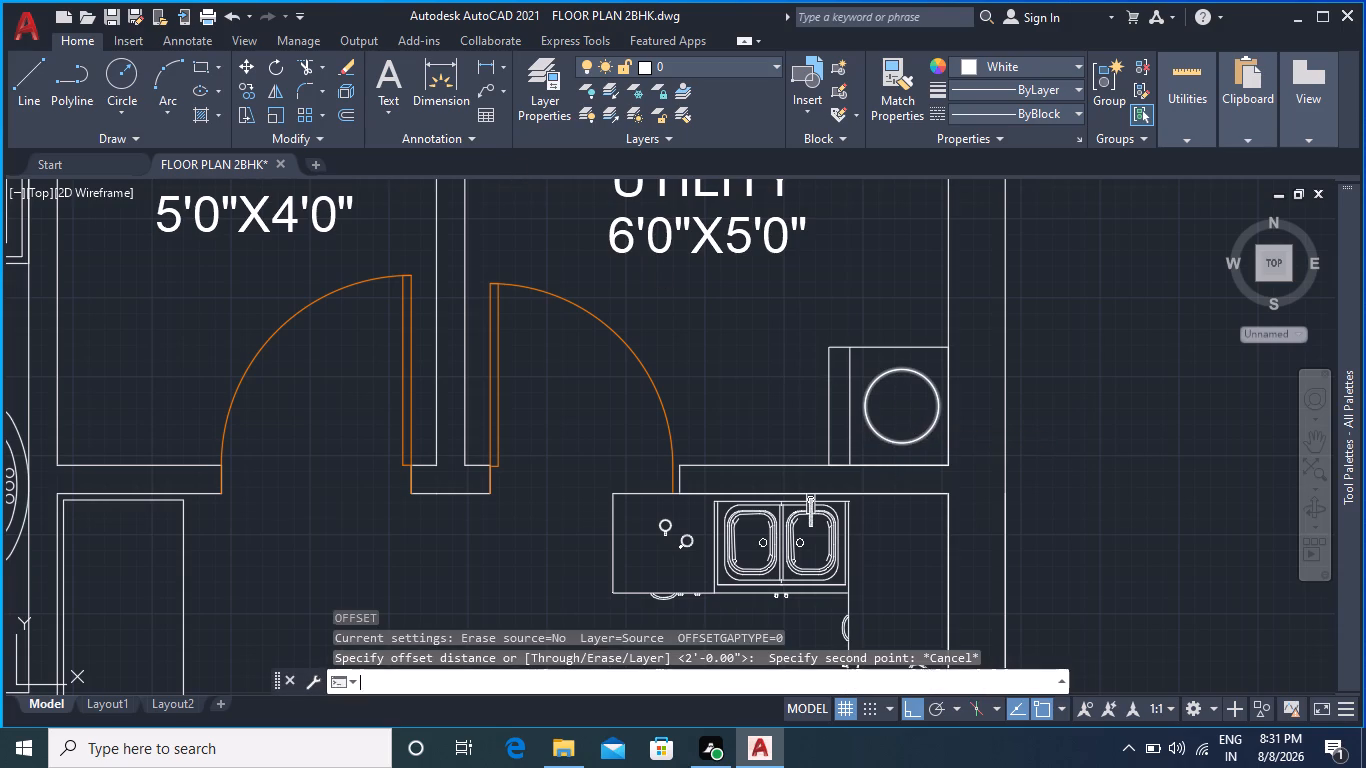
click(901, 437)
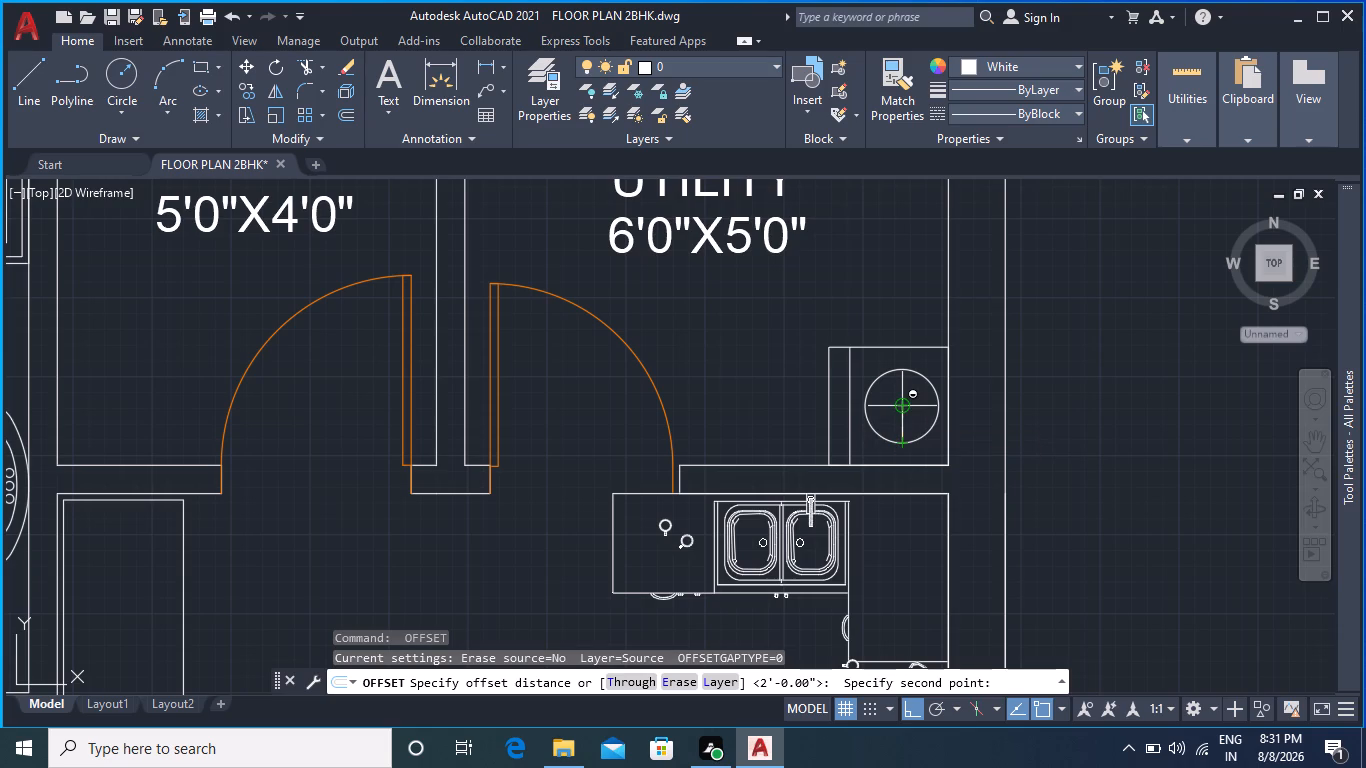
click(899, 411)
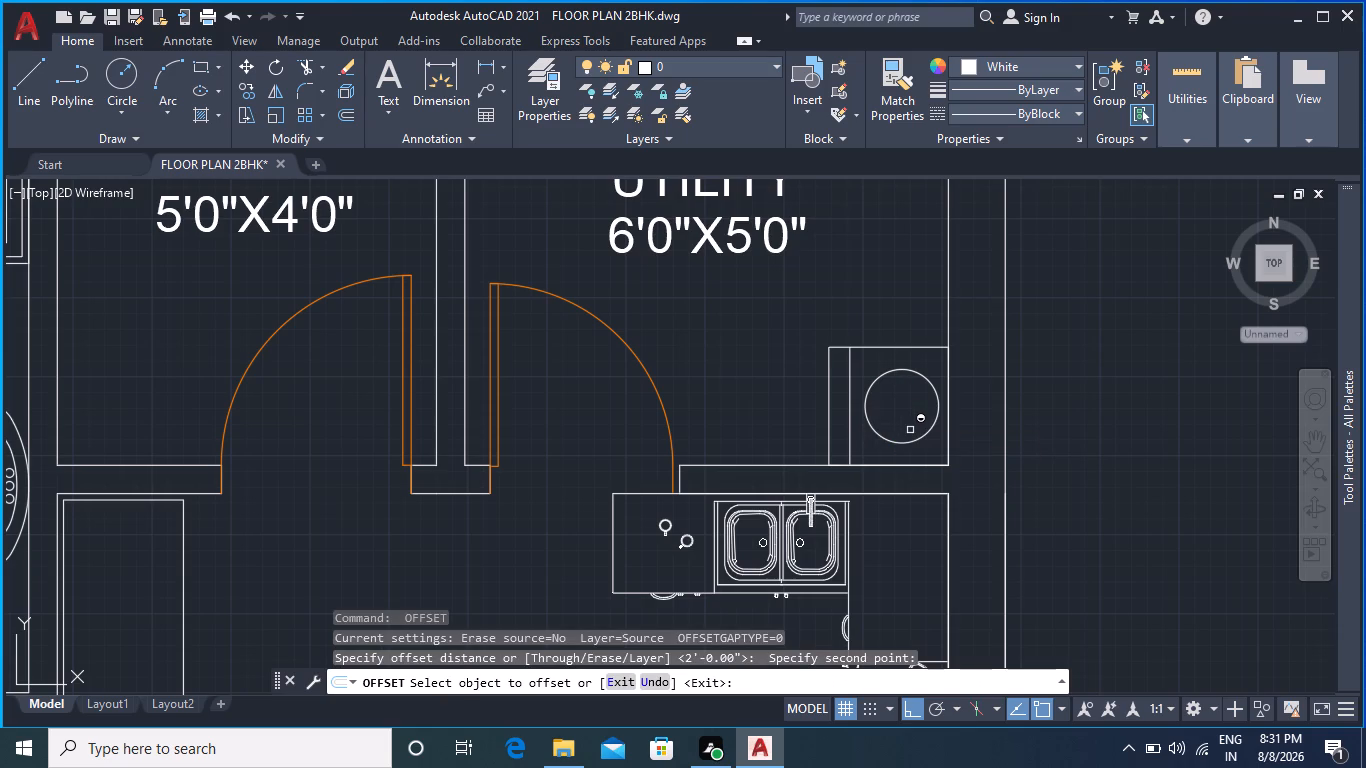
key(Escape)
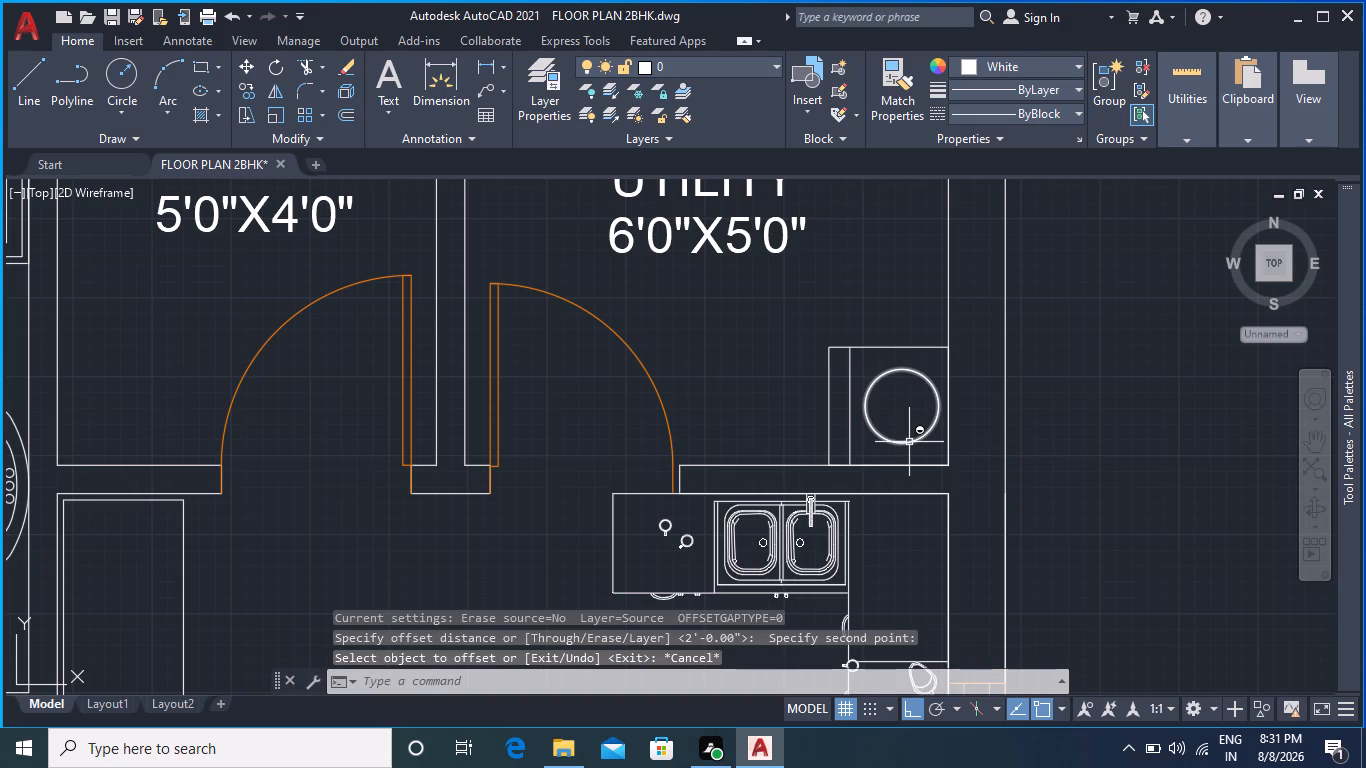
Offset the circle in the UTILITY rectangle 1" inward to form a concentric ring.
key(o)
key(Return)
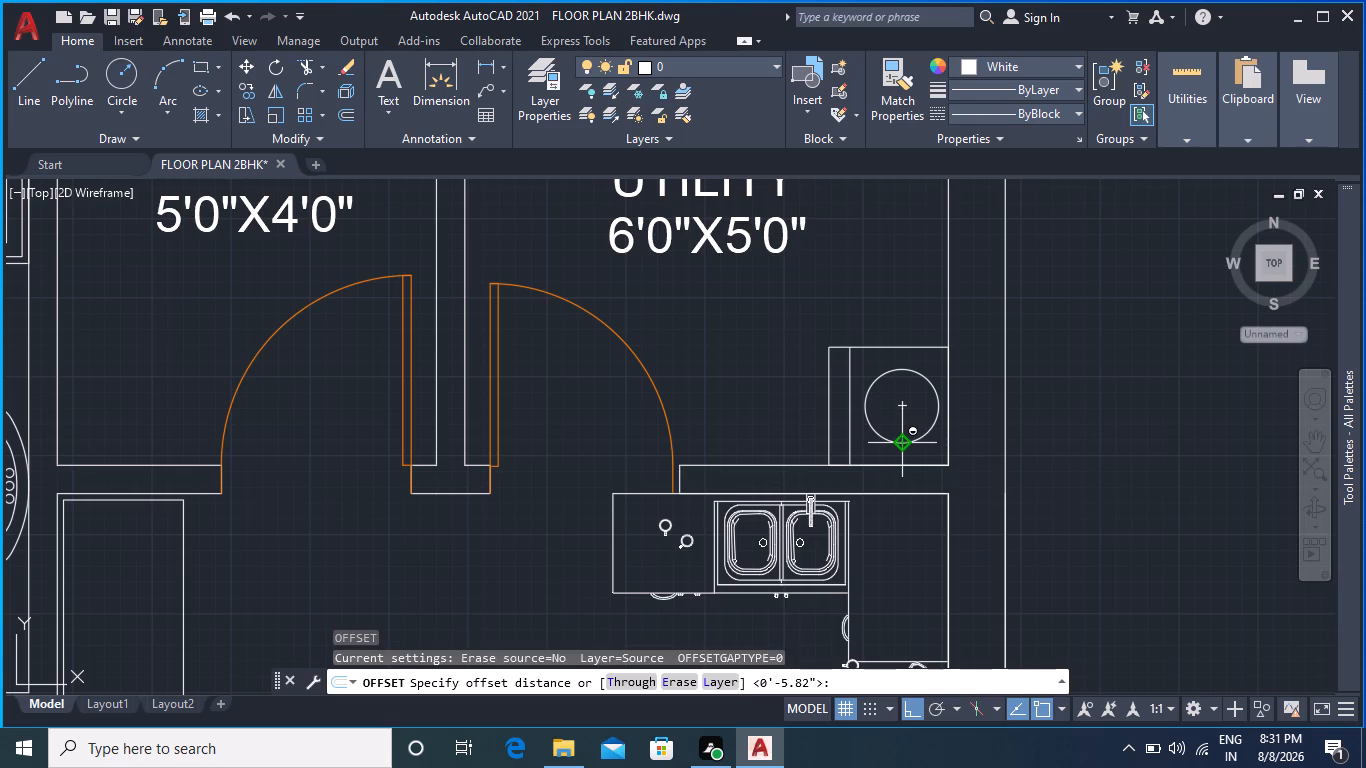
click(905, 442)
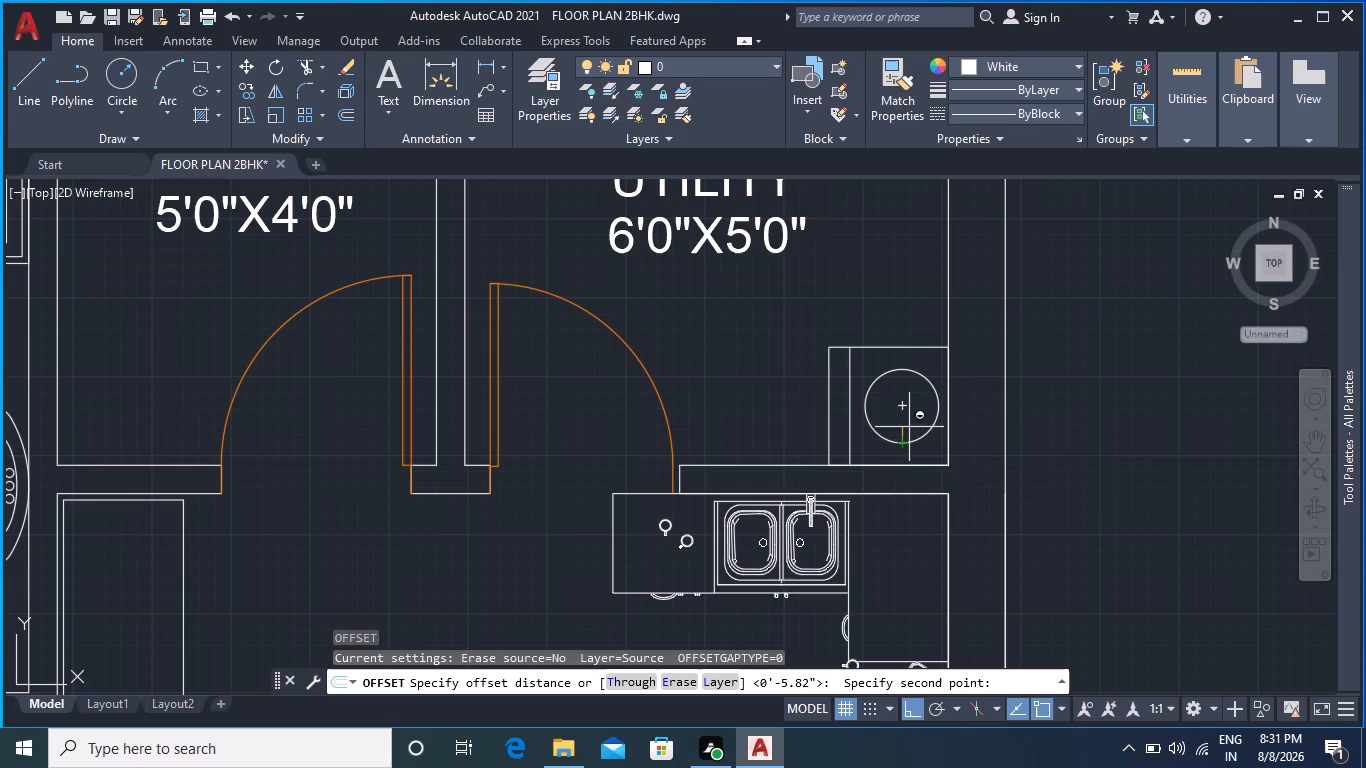
key(1)
key(shift+quotedbl)
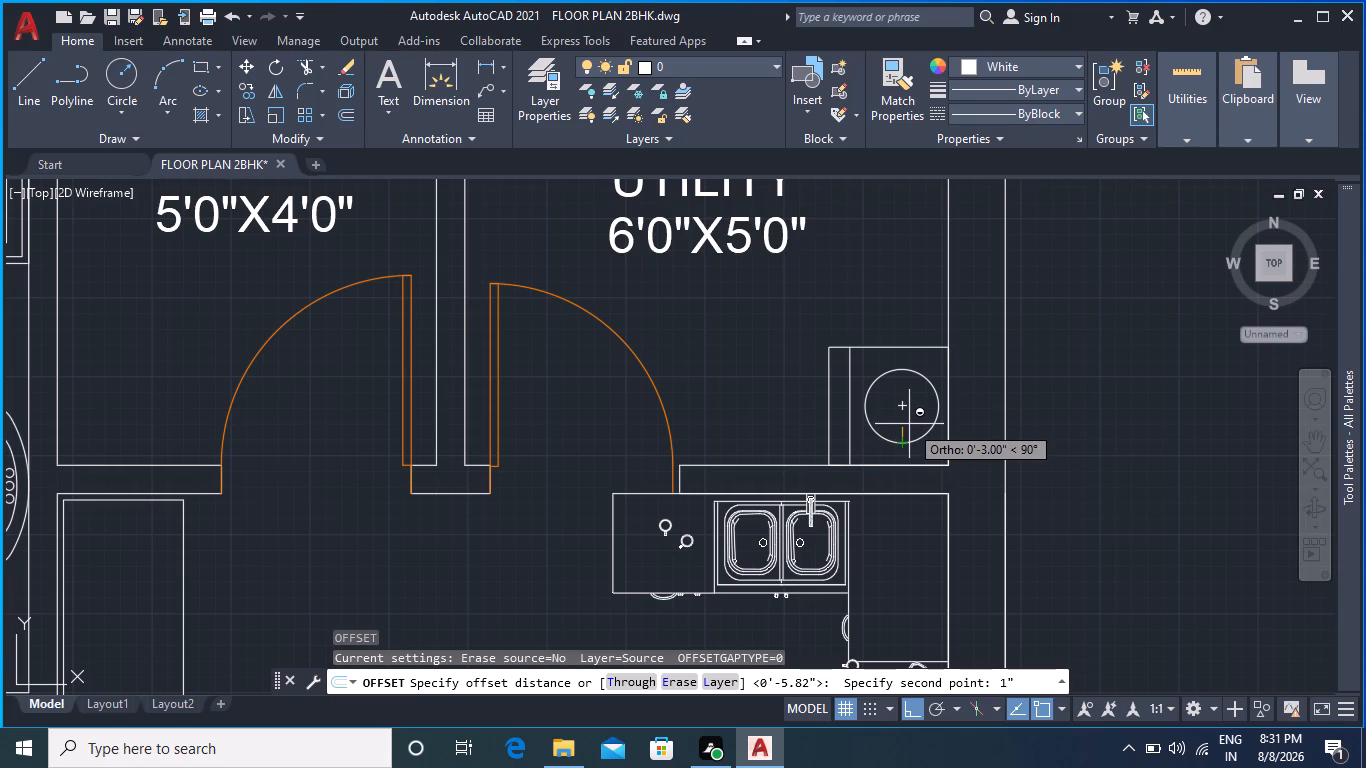
key(Return)
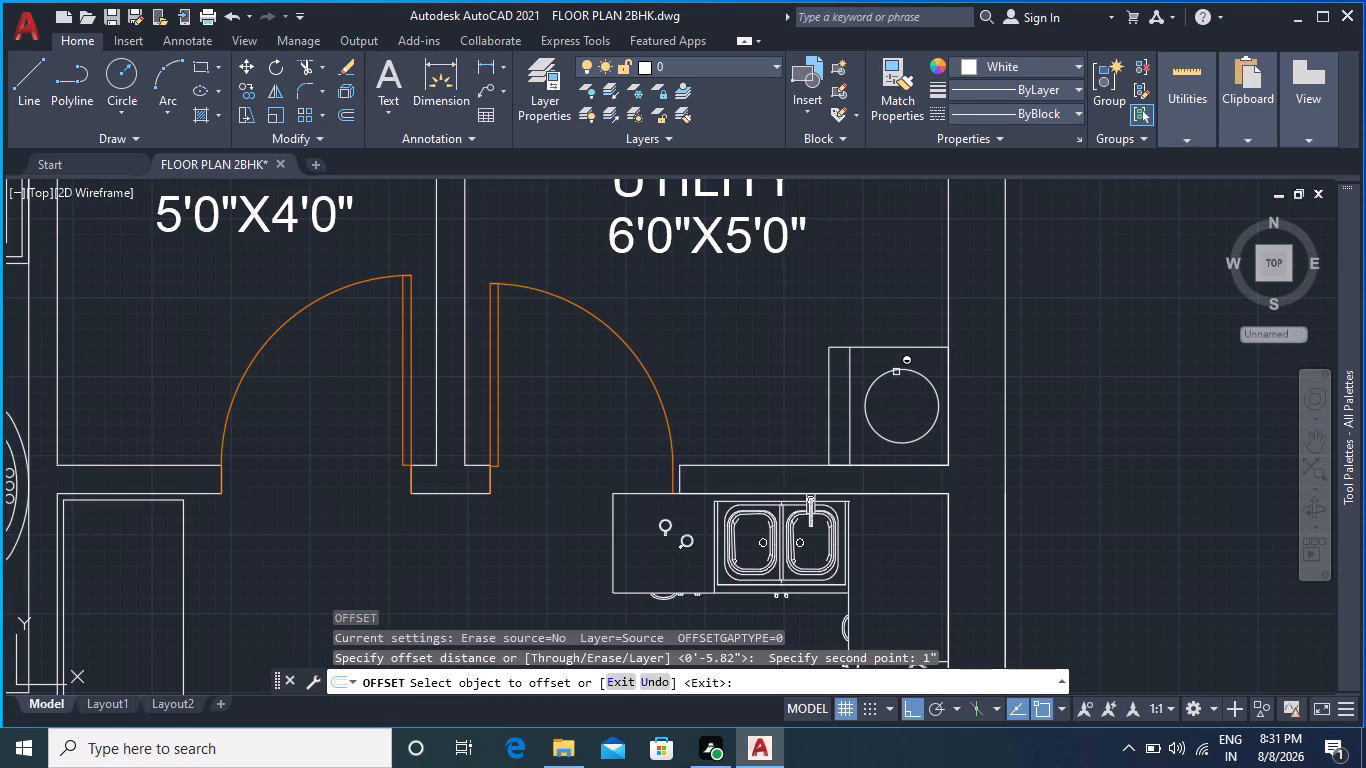
click(896, 370)
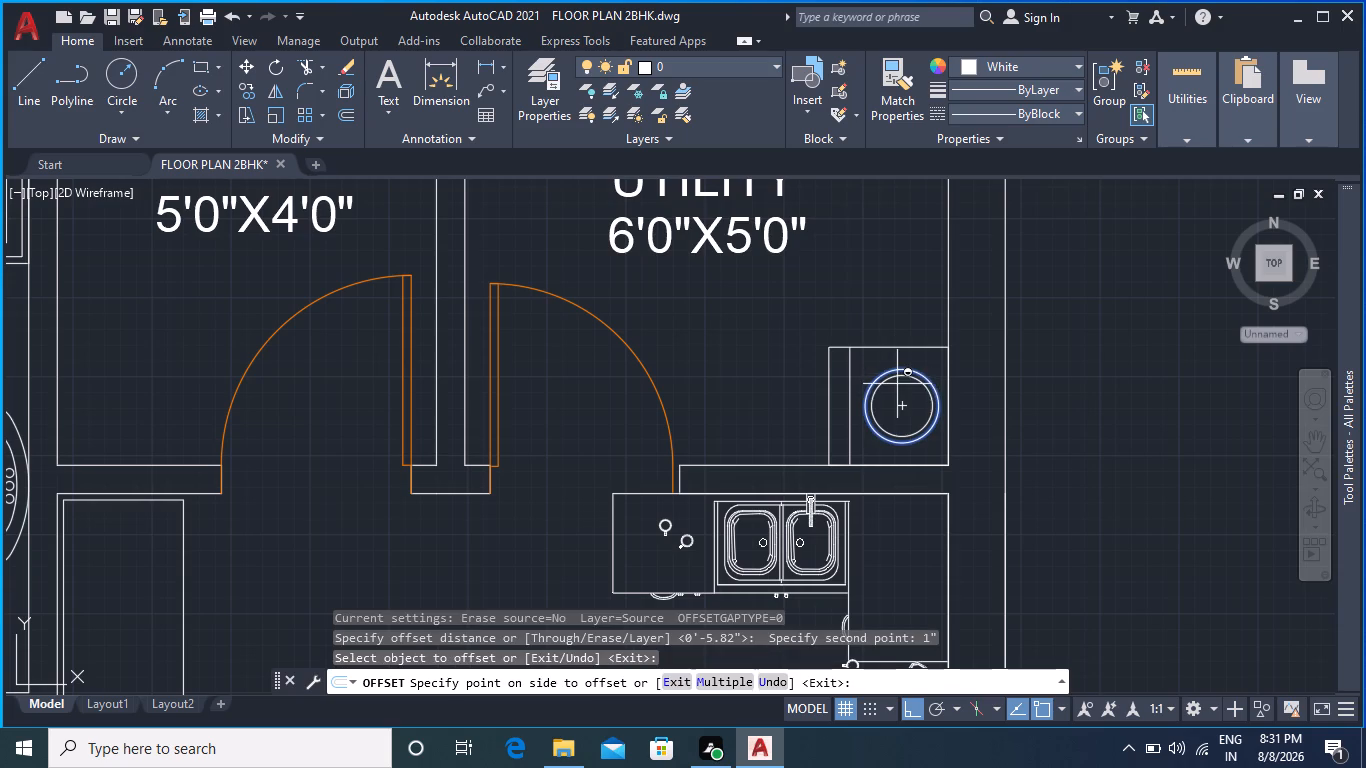
click(900, 399)
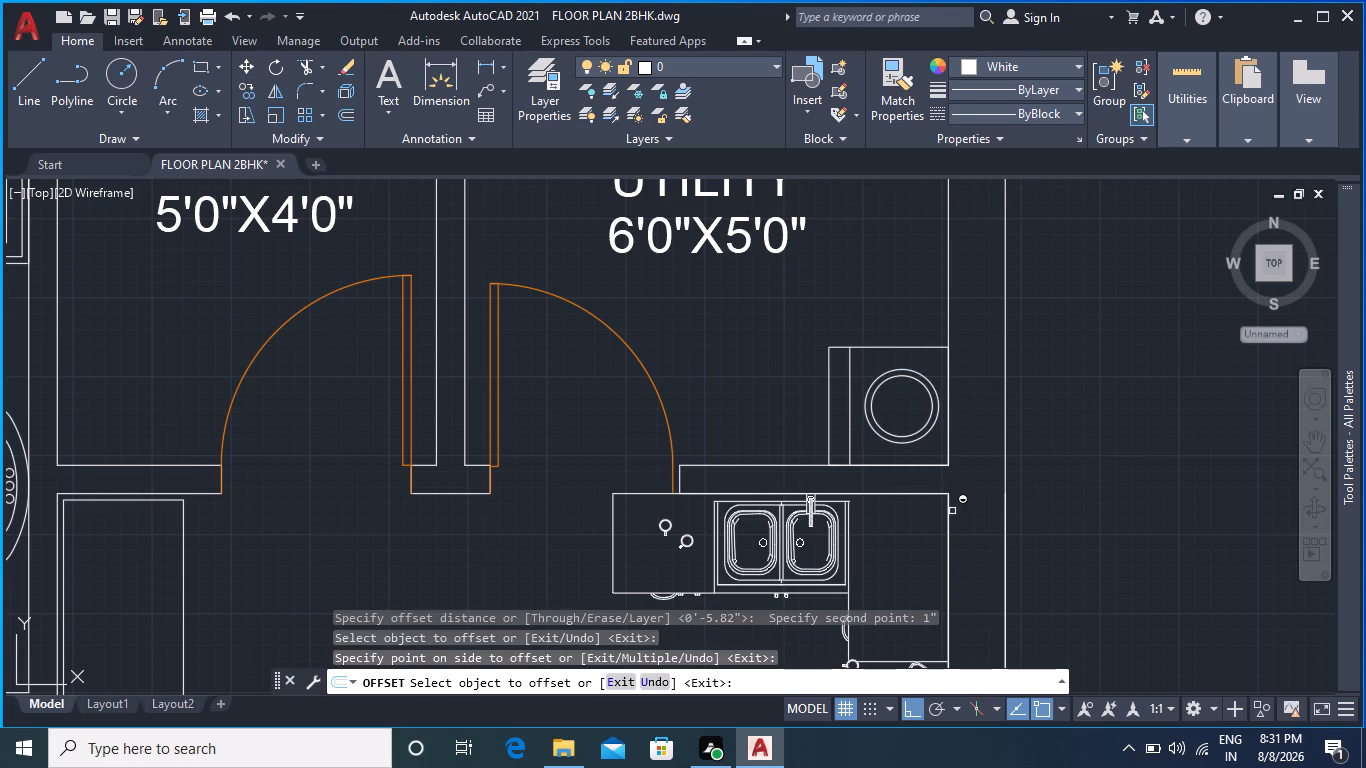
key(Escape)
key(Escape)
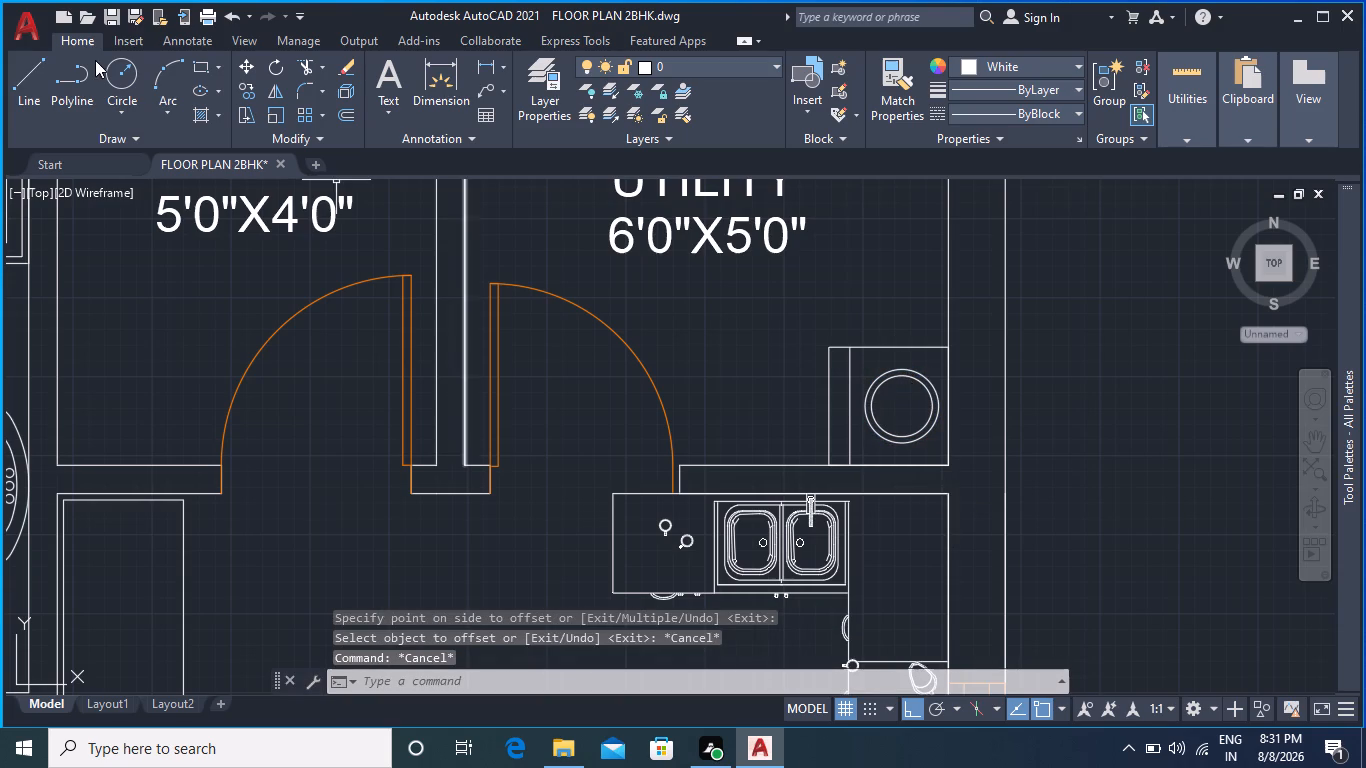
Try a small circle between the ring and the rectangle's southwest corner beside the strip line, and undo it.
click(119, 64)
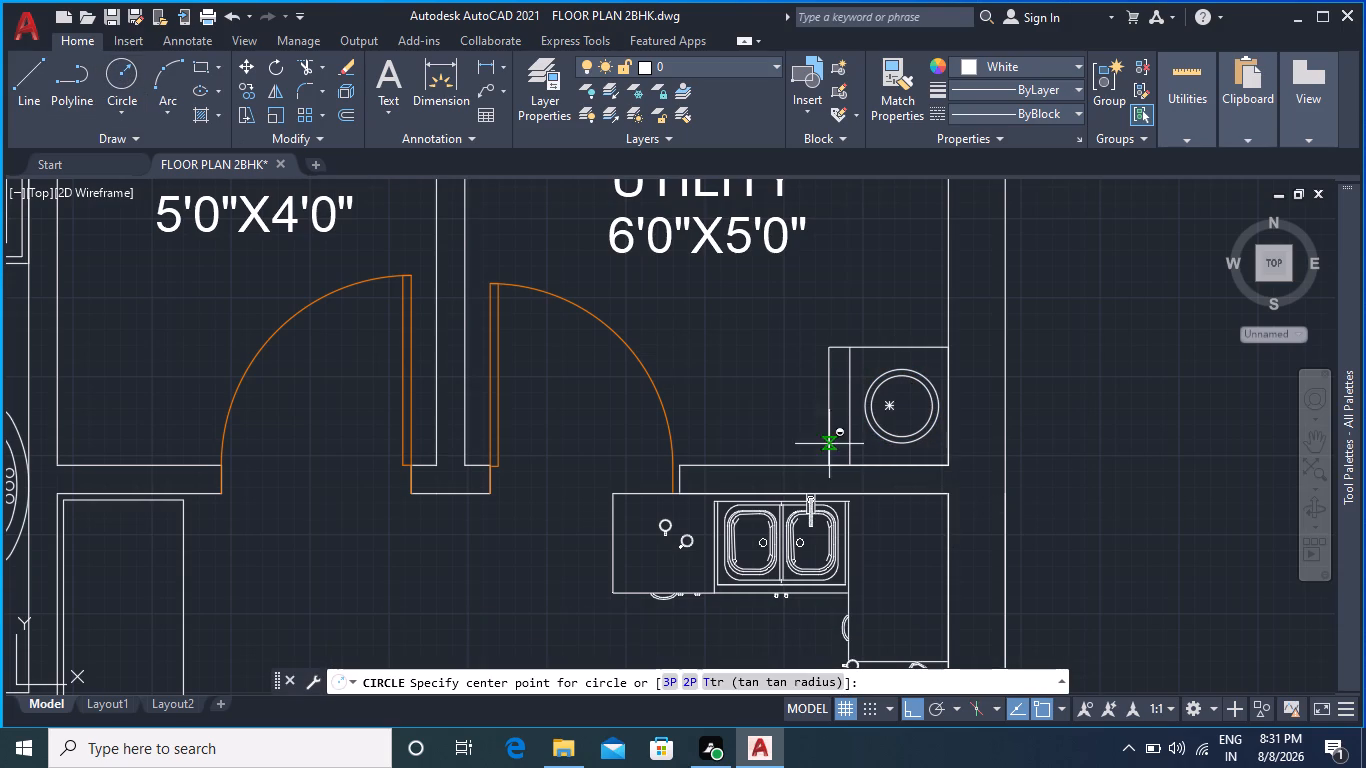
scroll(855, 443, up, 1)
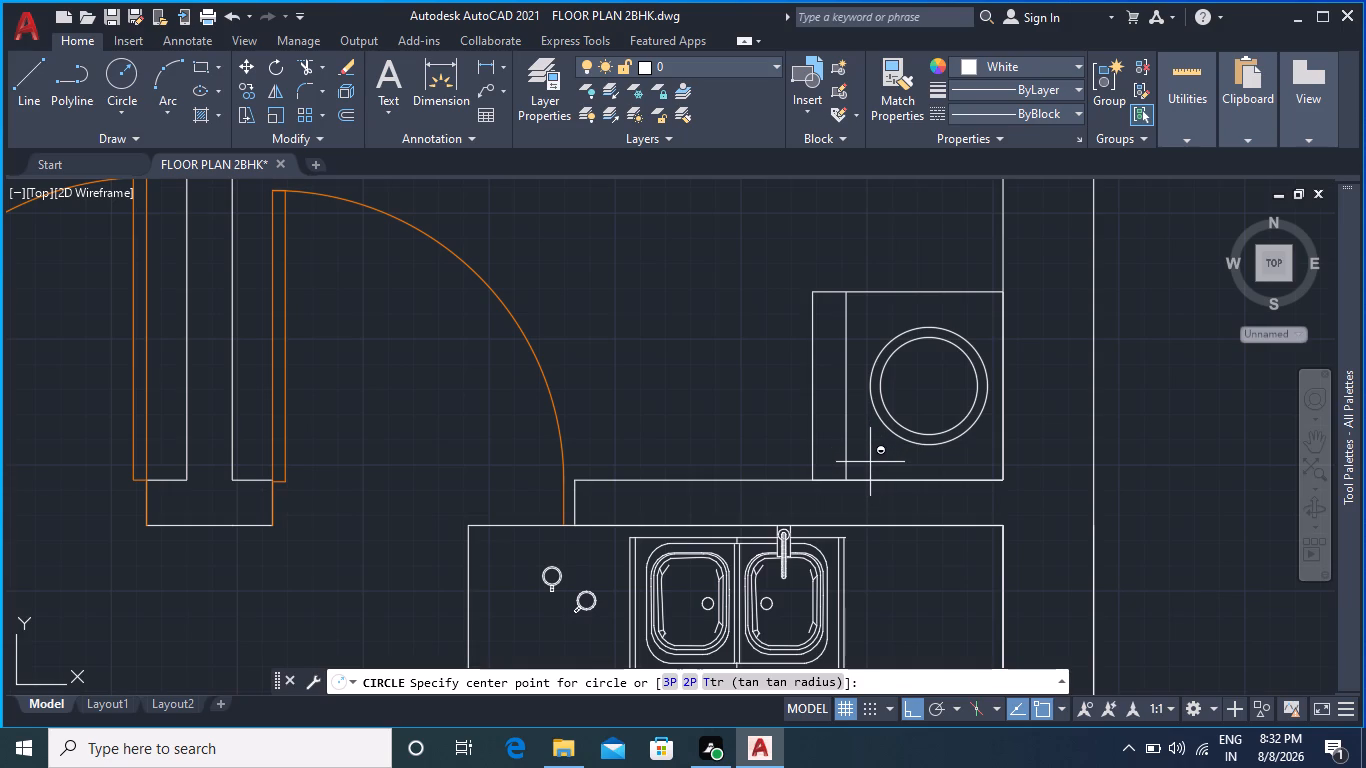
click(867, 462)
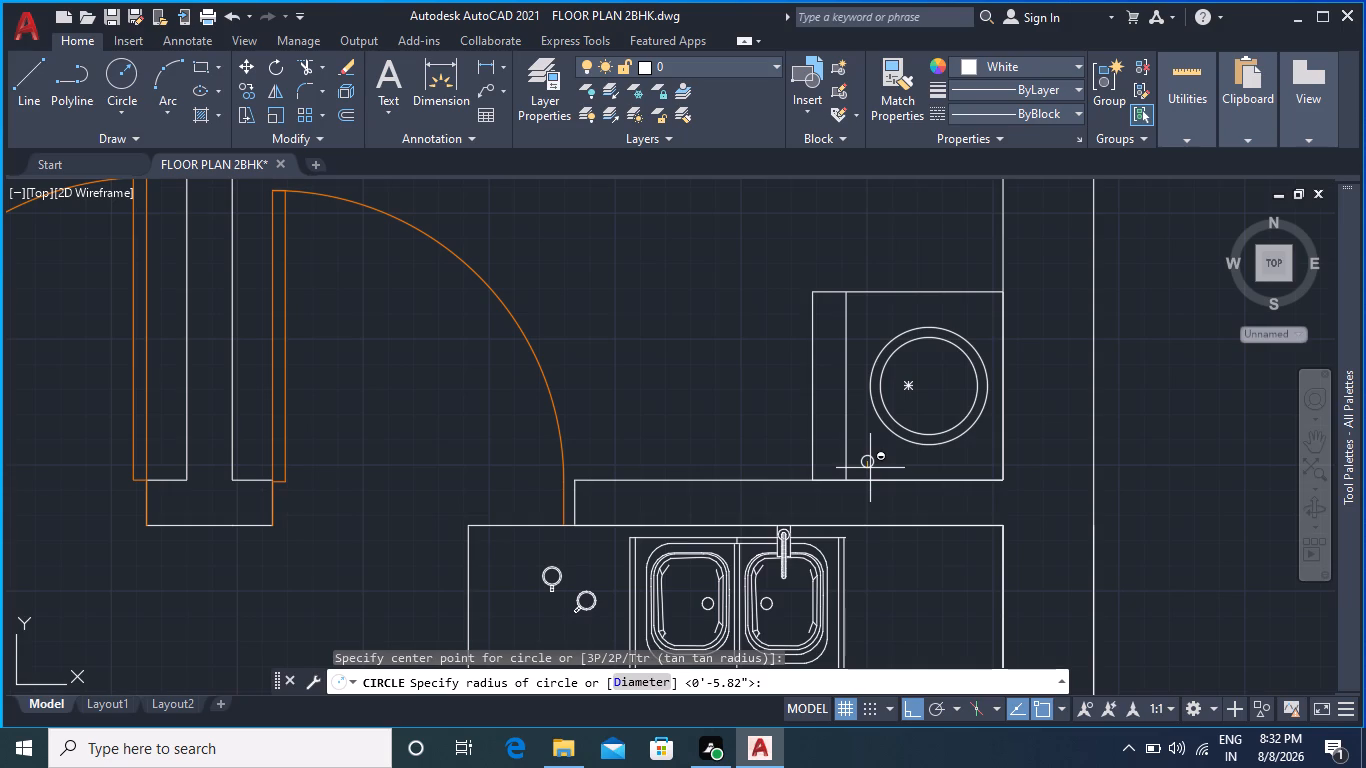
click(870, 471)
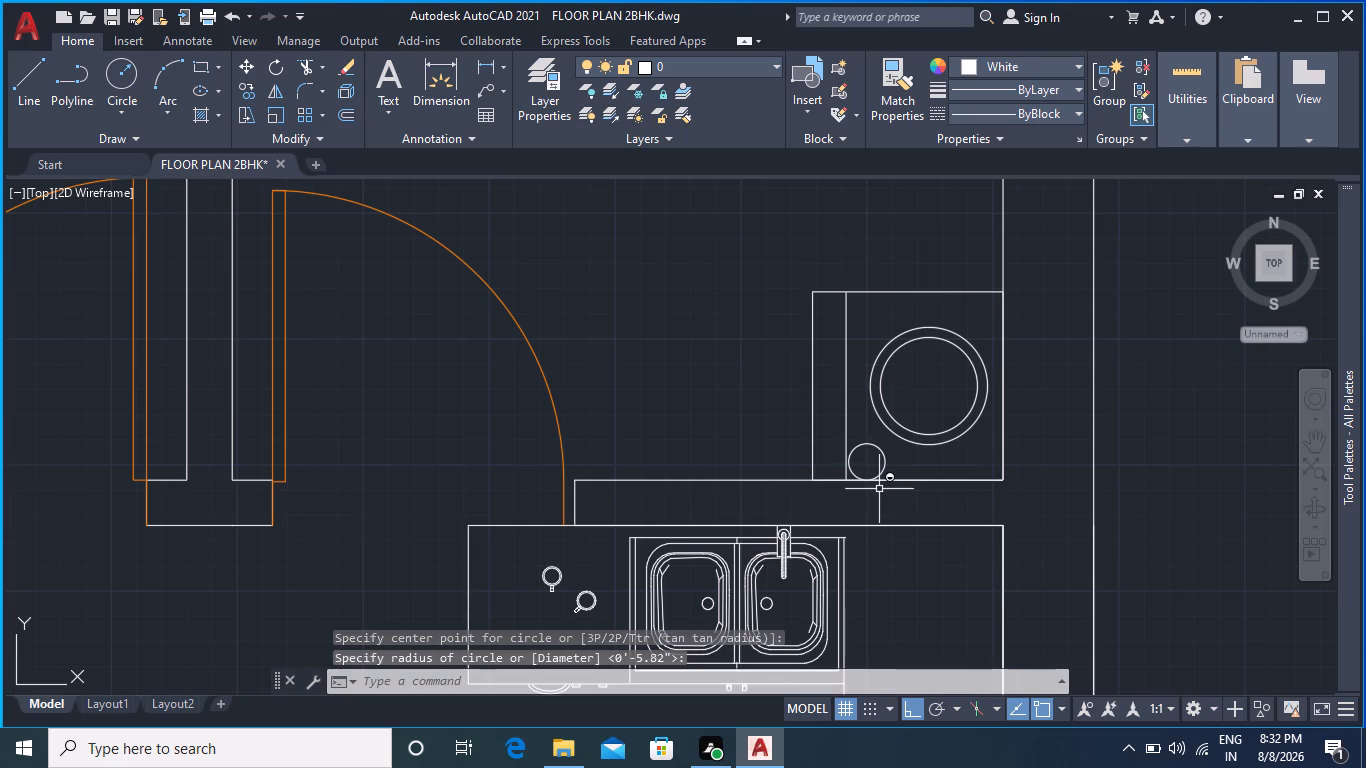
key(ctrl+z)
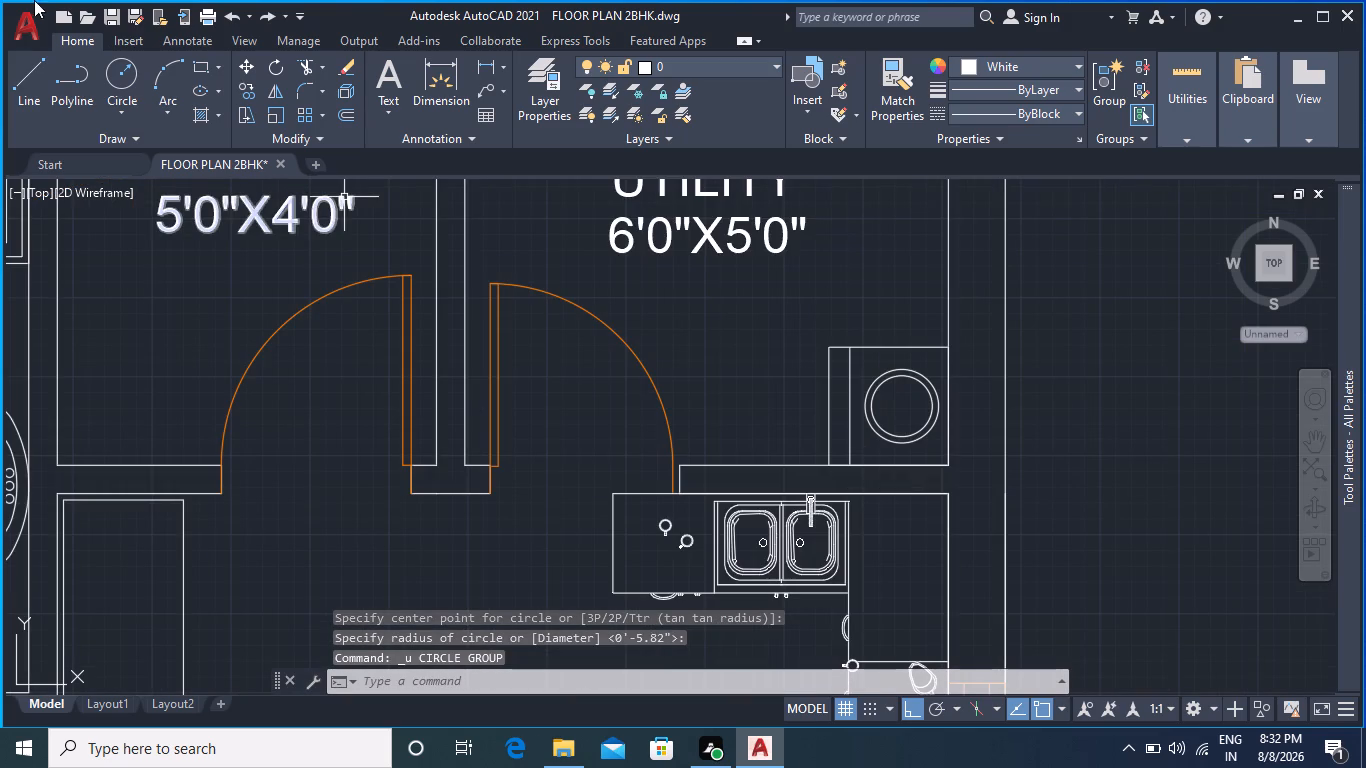
Draw a small circle of about 0.75" radius southwest of the ring, just east of the strip line.
click(116, 67)
scroll(880, 423, up, 2)
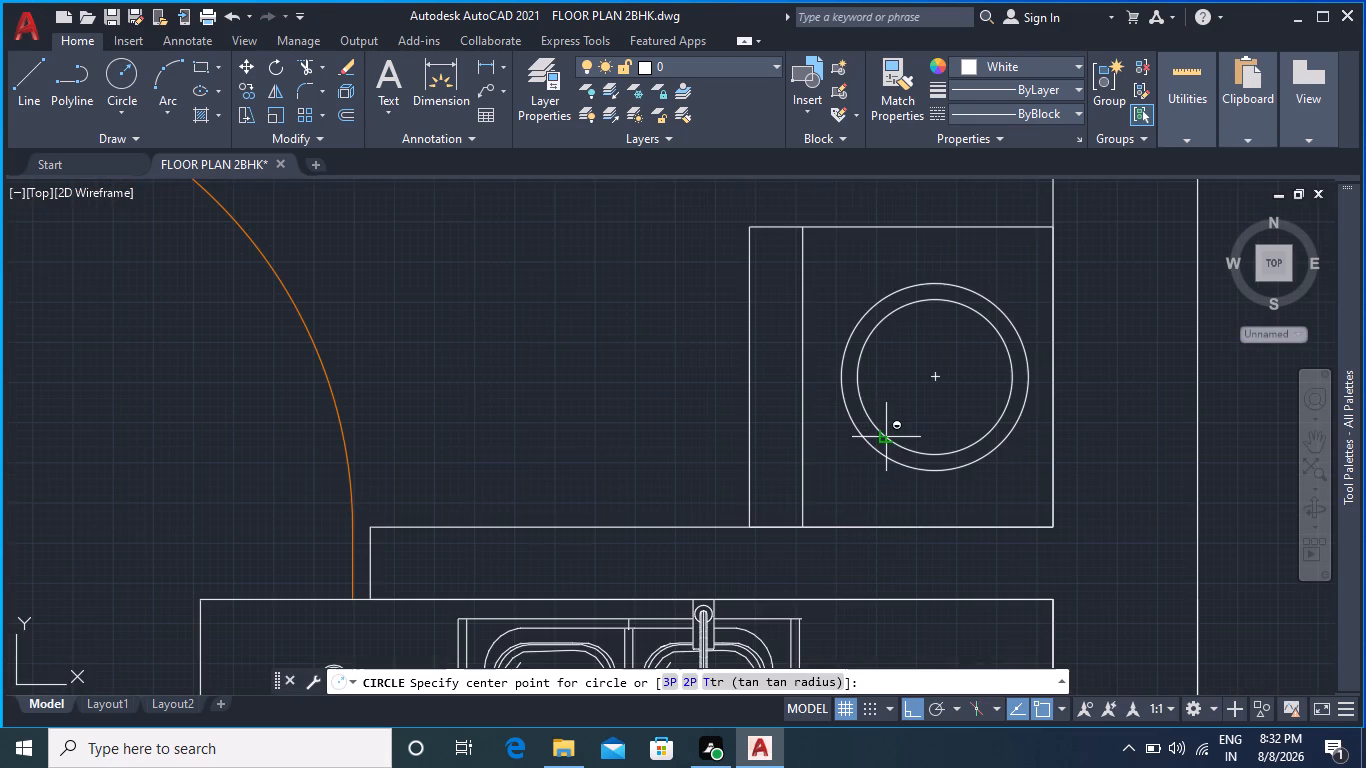
click(835, 491)
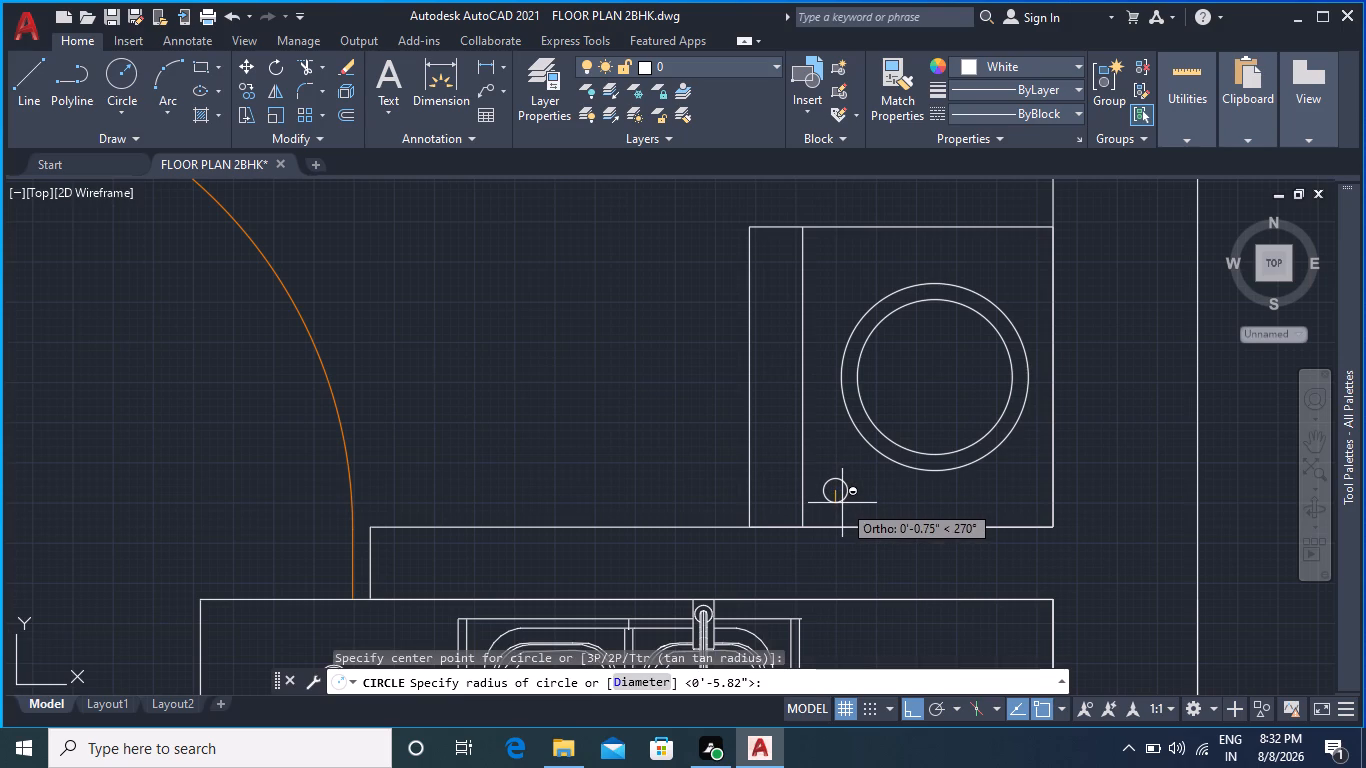
click(842, 503)
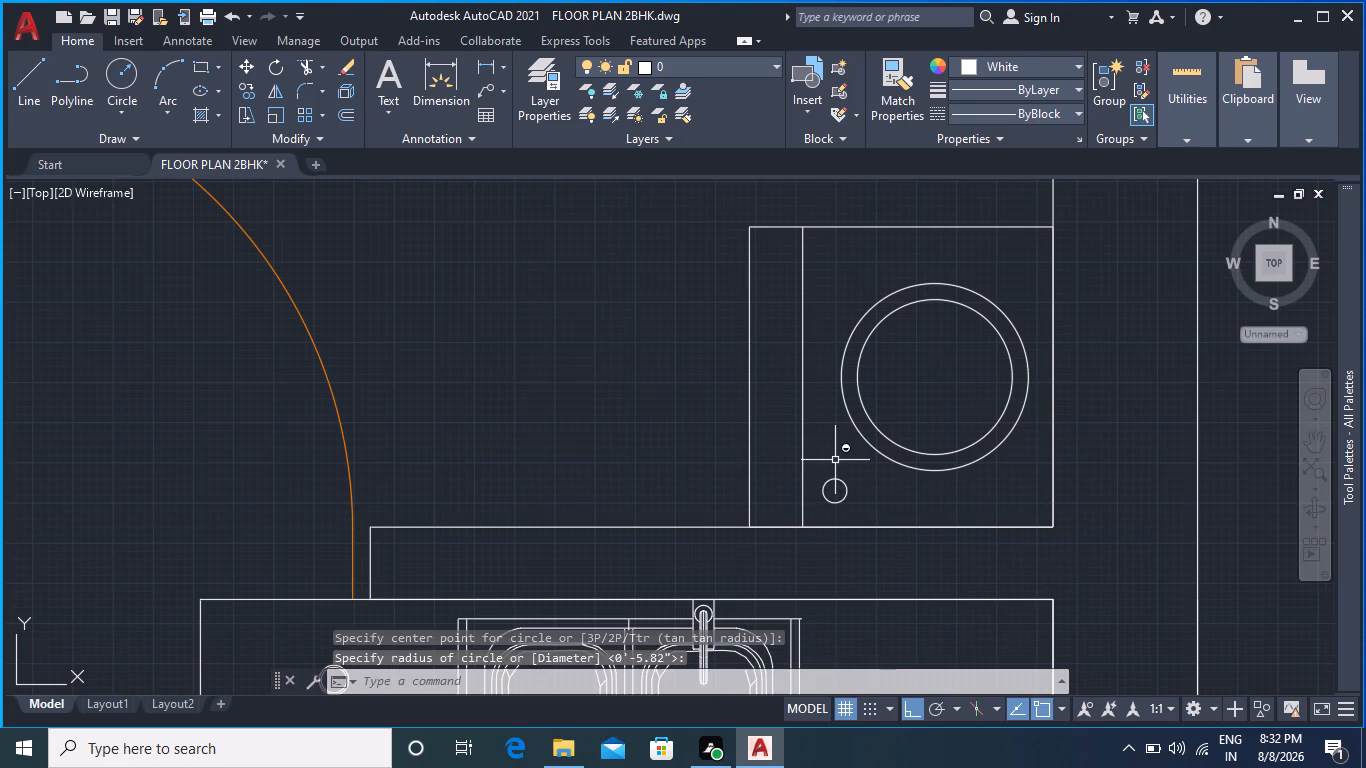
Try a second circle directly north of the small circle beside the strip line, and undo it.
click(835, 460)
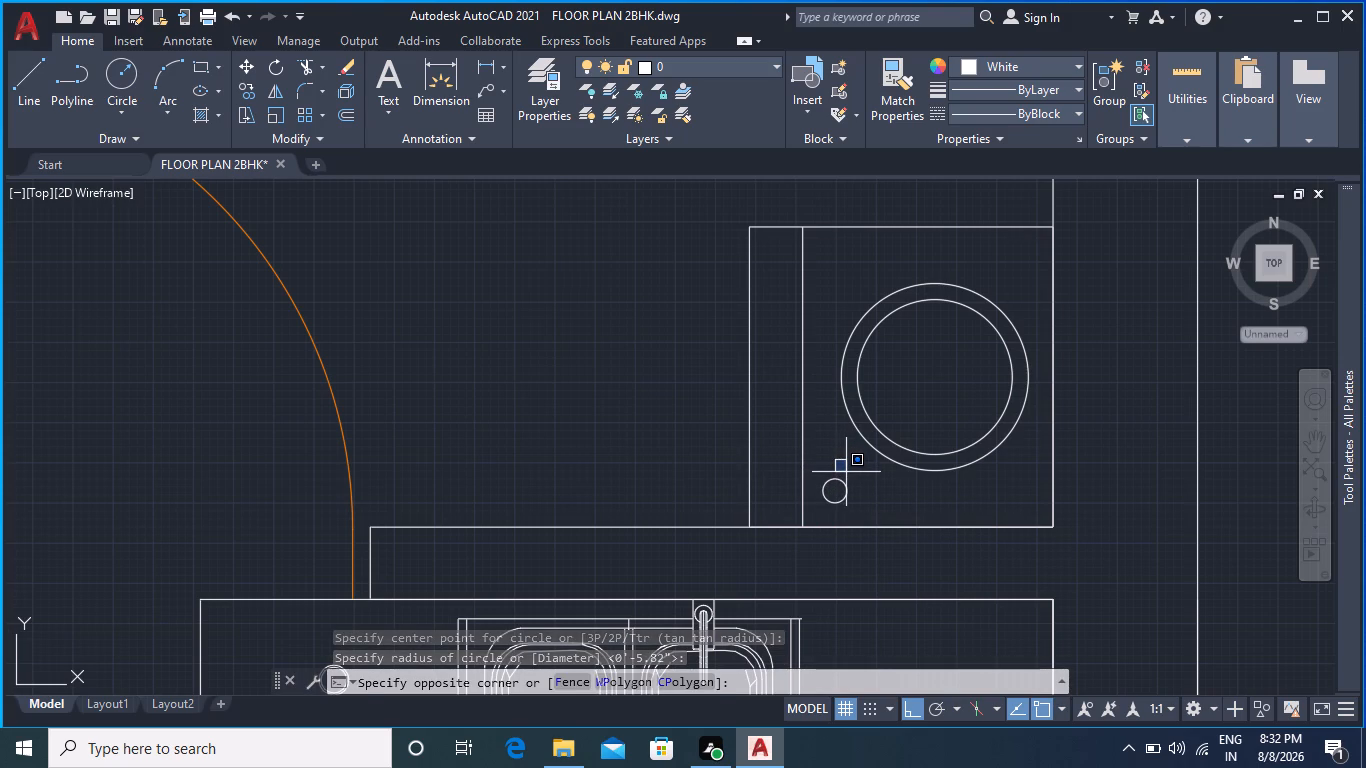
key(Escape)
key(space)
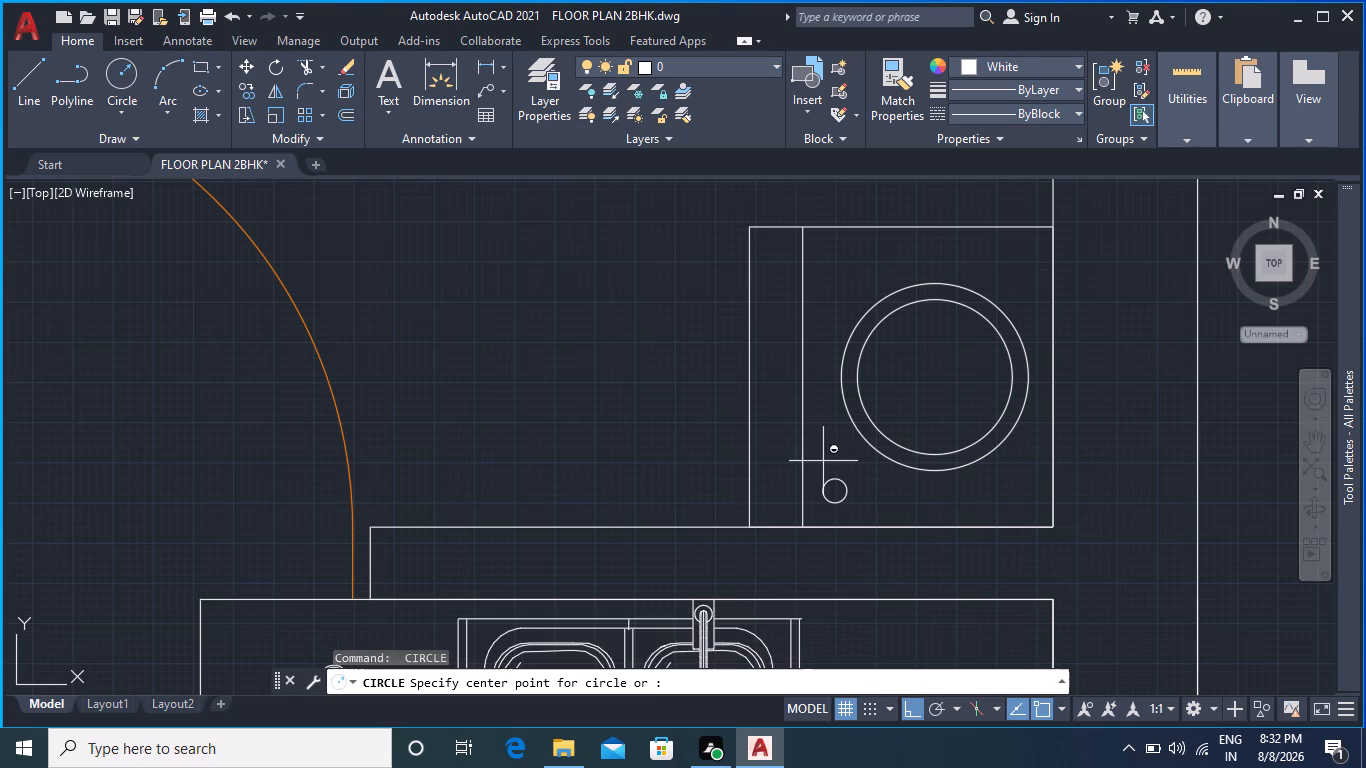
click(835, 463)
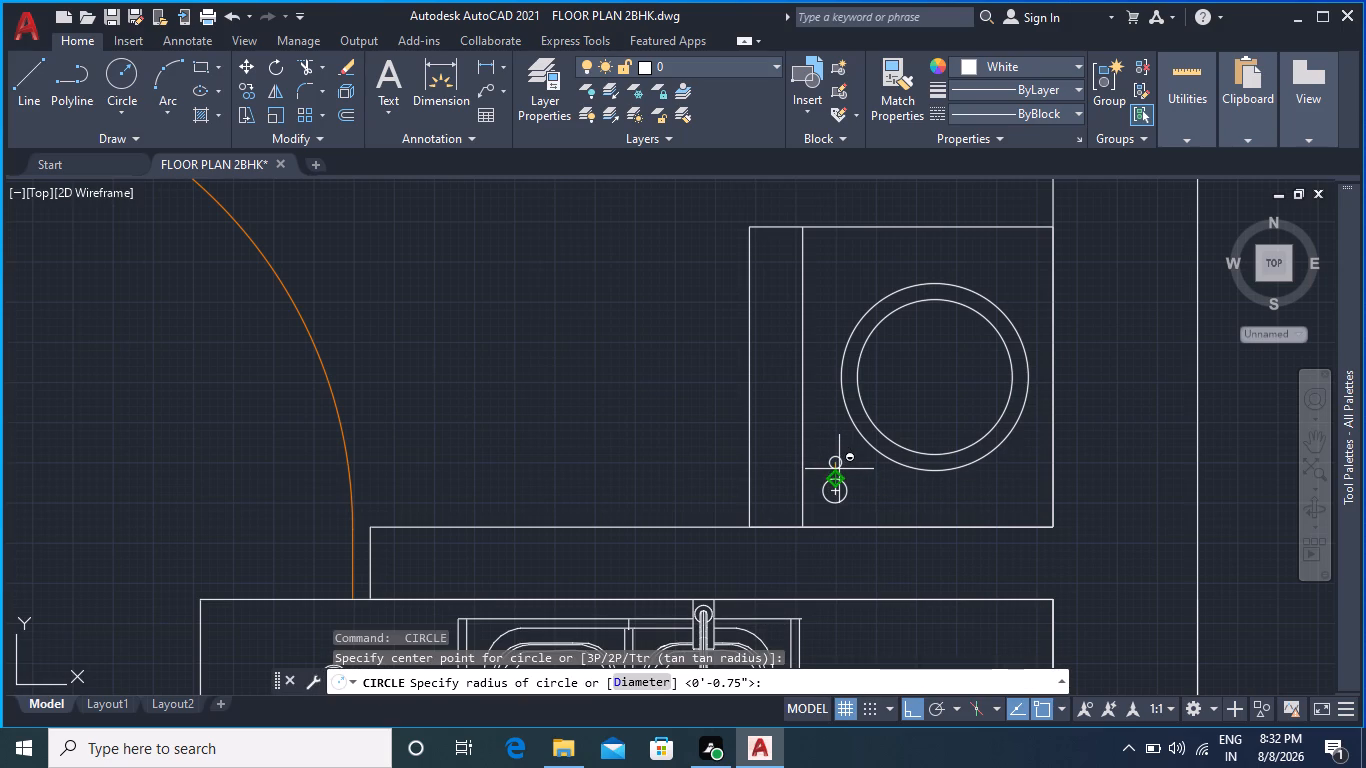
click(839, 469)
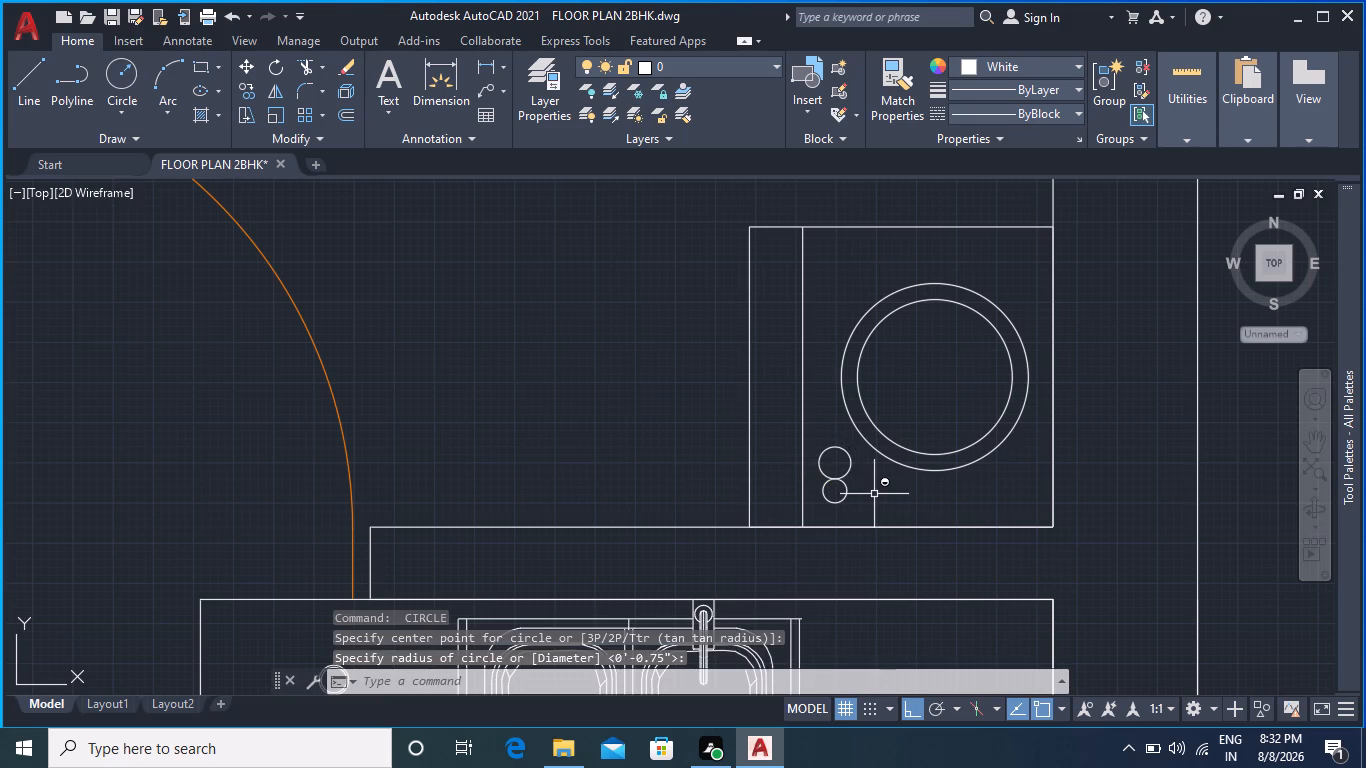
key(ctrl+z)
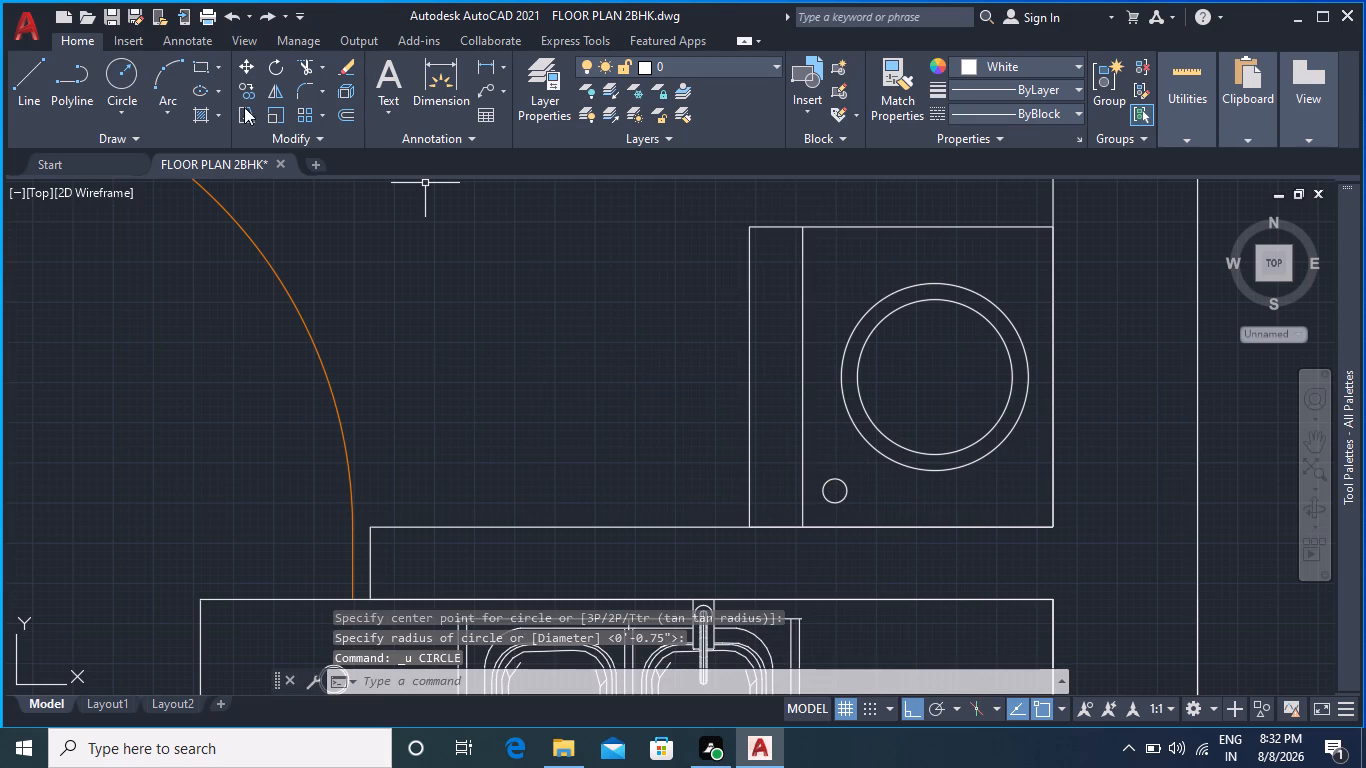
Draw a smaller circle of about 0.44" radius directly north of the small circle beside the strip line.
click(130, 71)
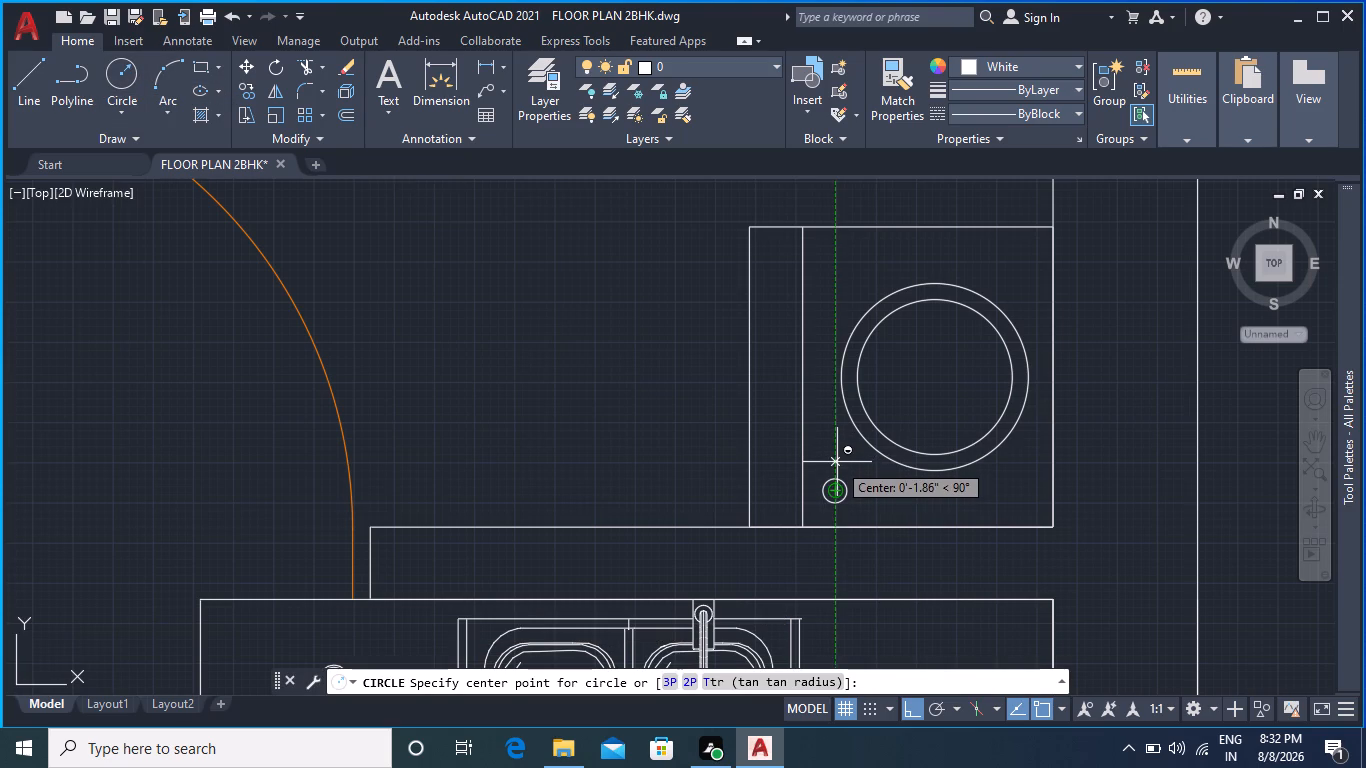
click(837, 462)
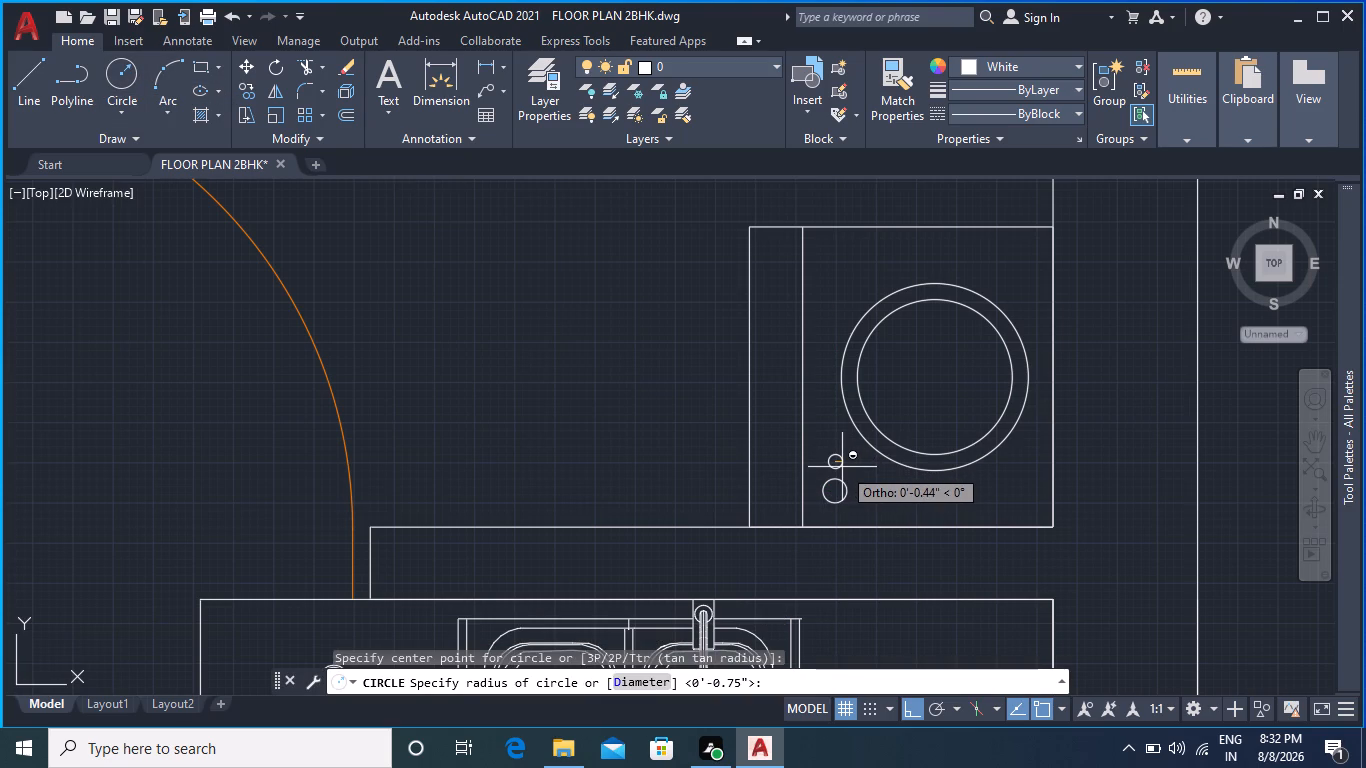
click(842, 467)
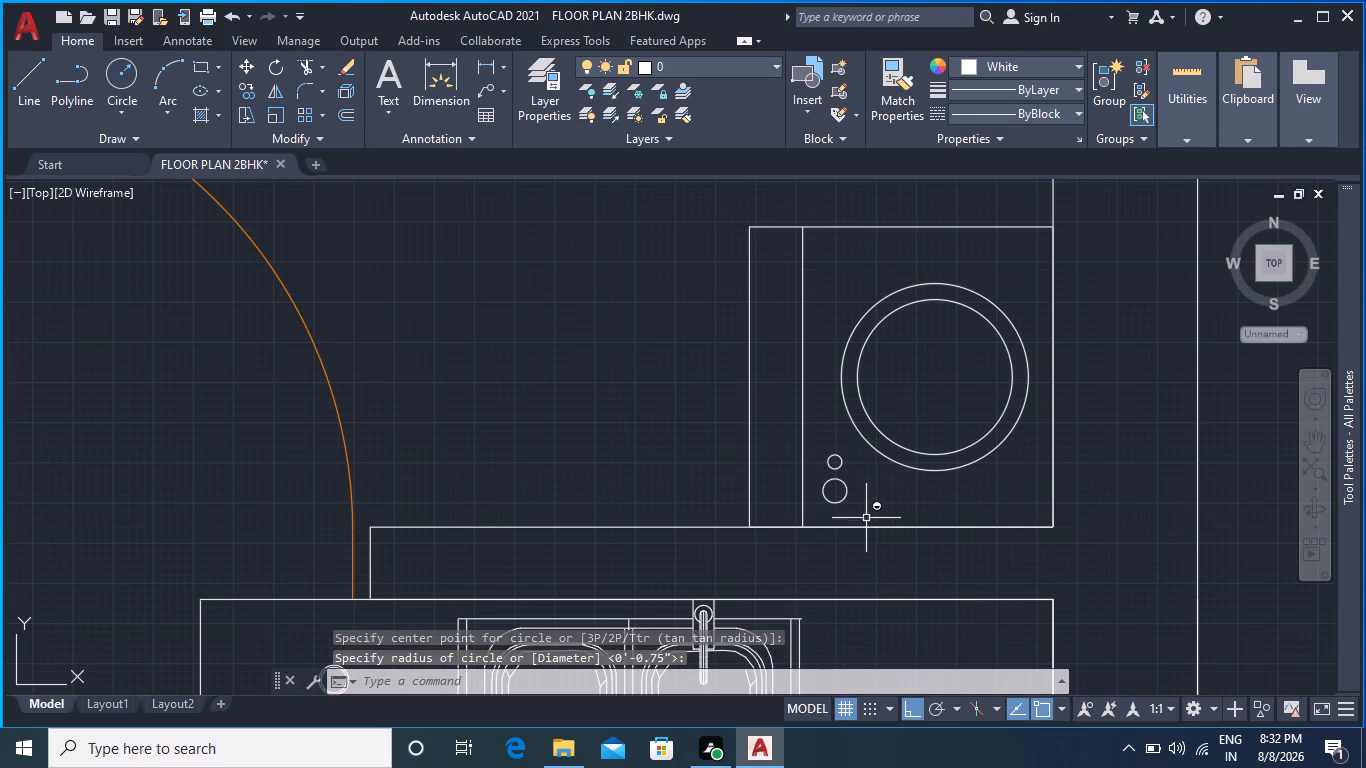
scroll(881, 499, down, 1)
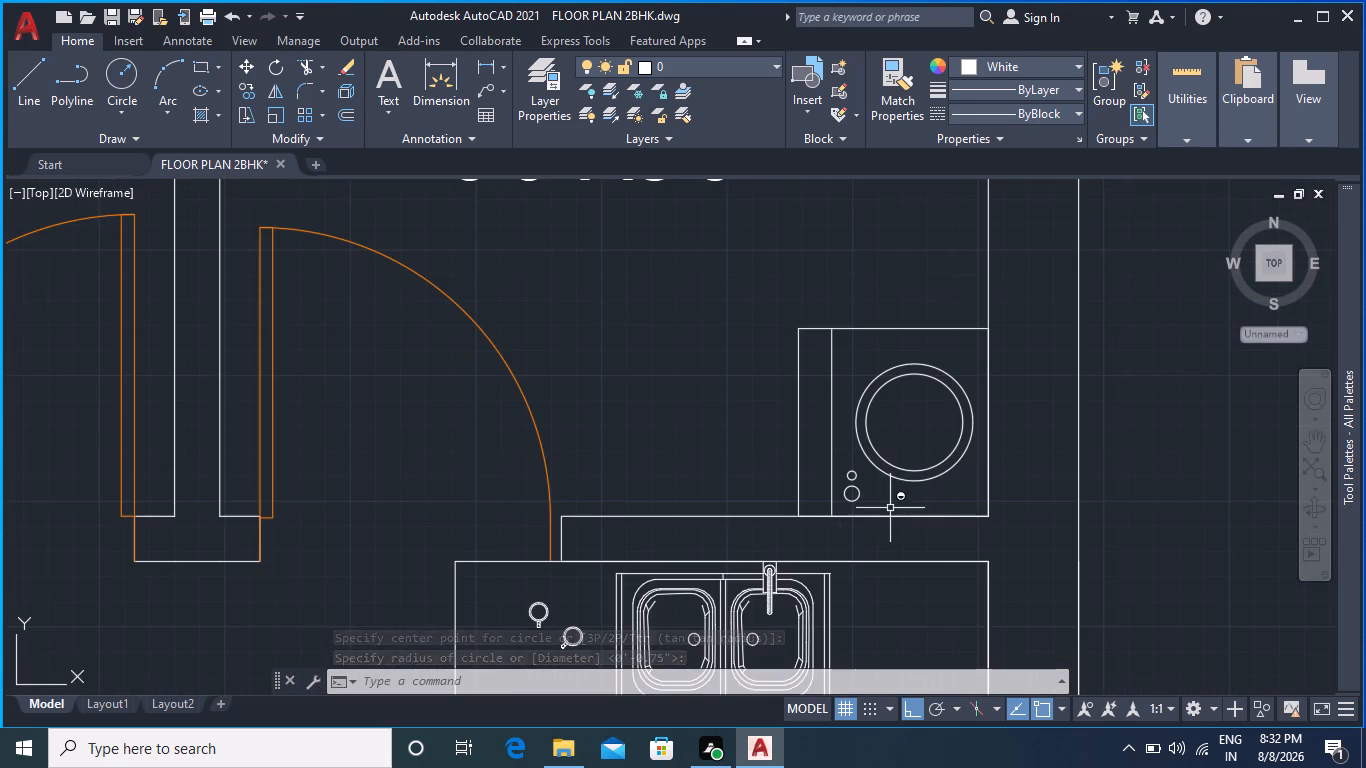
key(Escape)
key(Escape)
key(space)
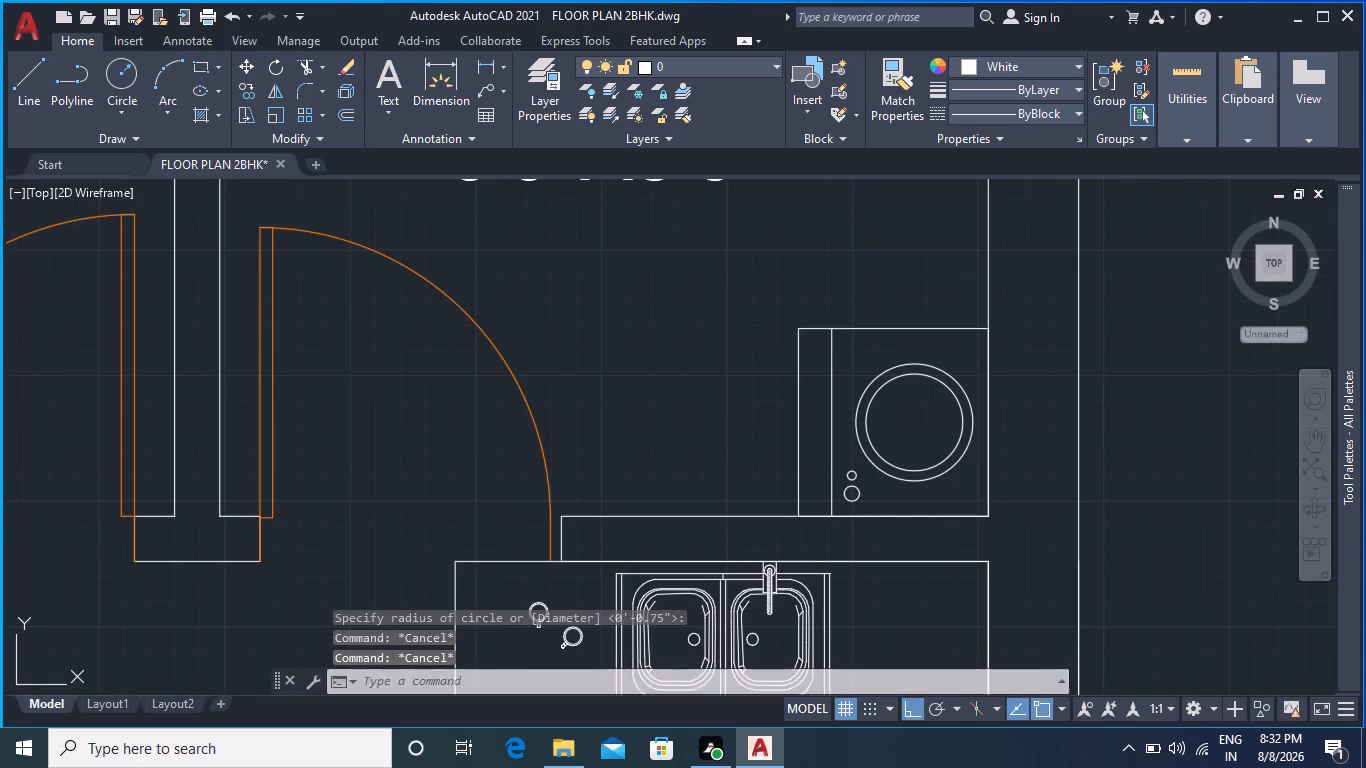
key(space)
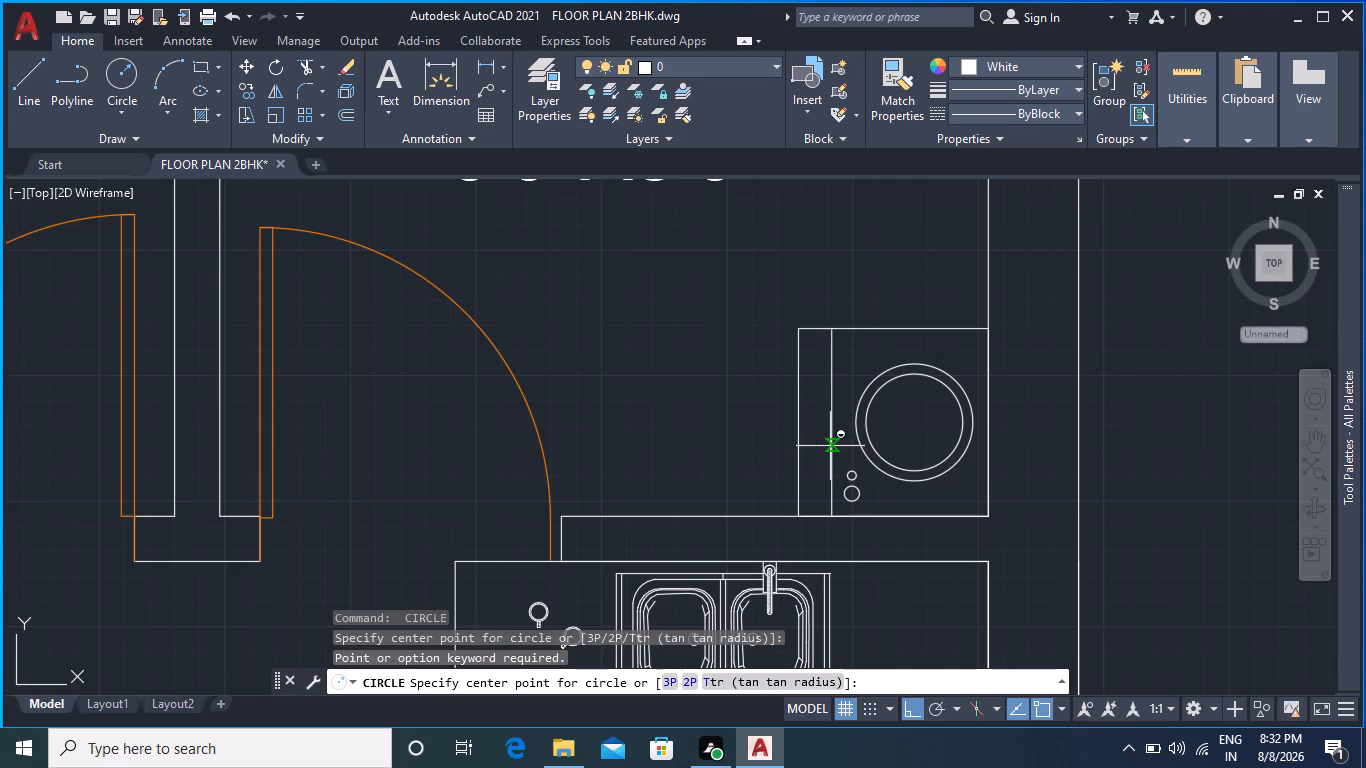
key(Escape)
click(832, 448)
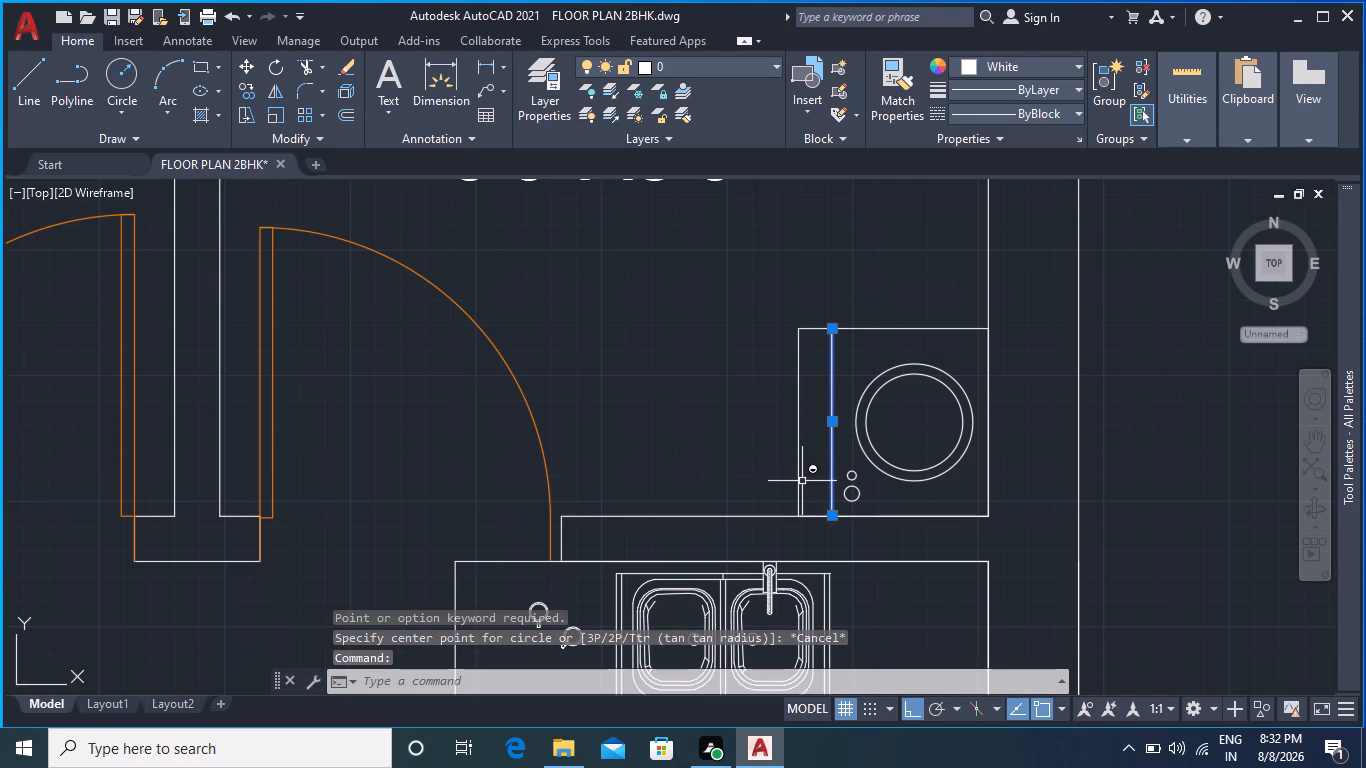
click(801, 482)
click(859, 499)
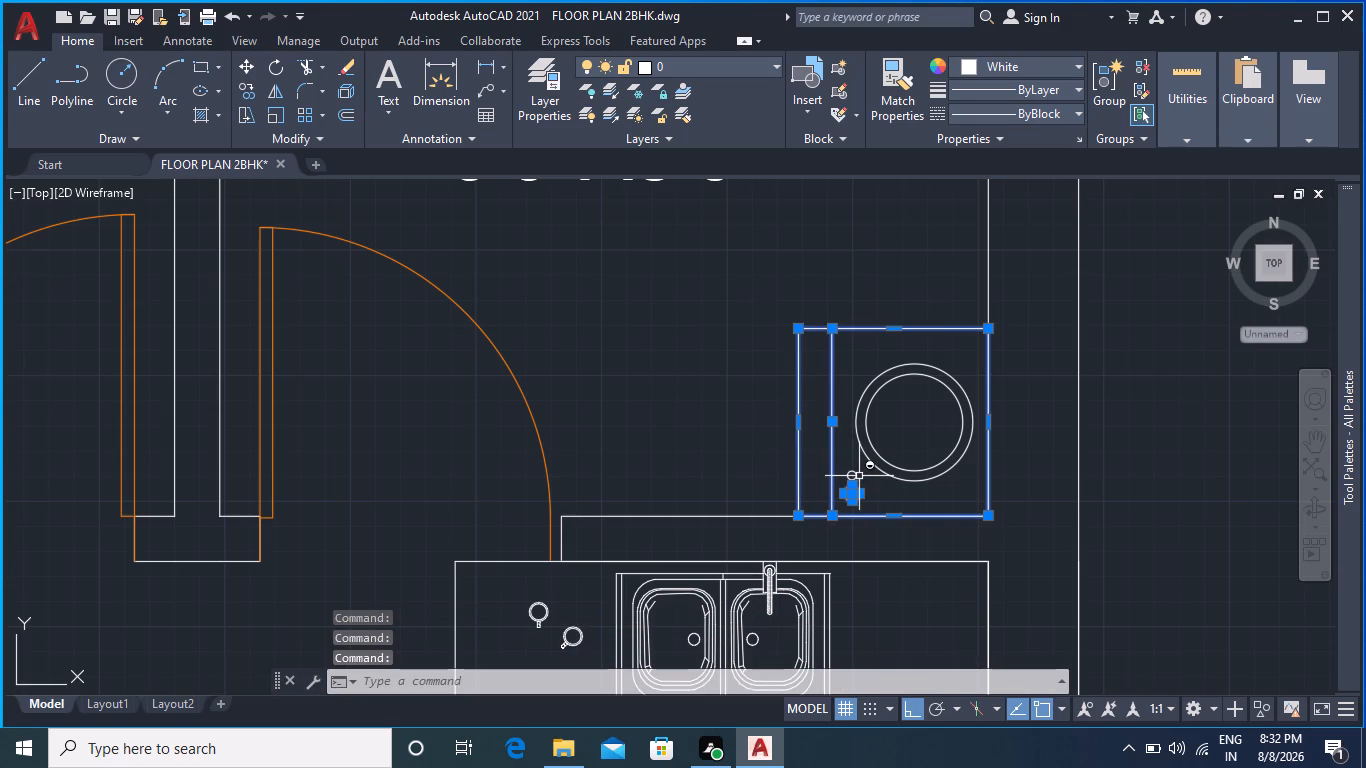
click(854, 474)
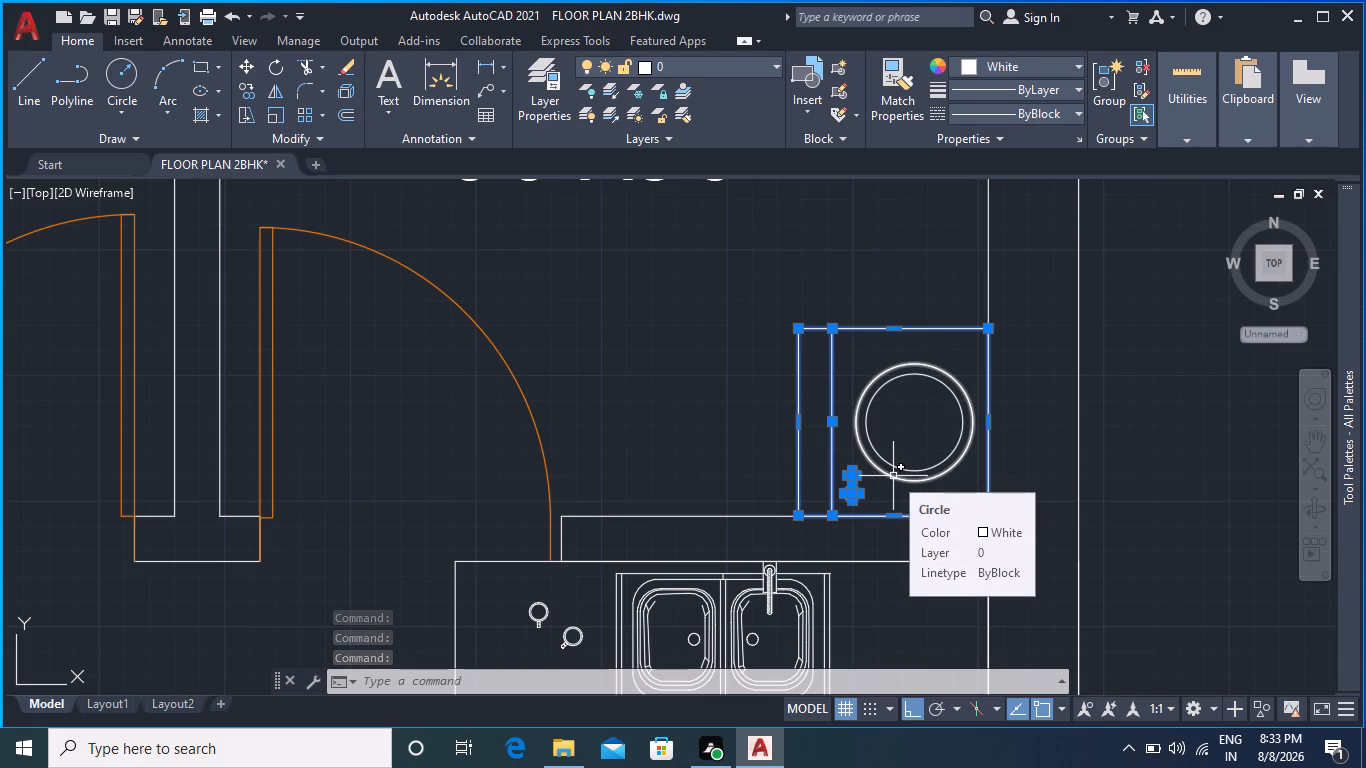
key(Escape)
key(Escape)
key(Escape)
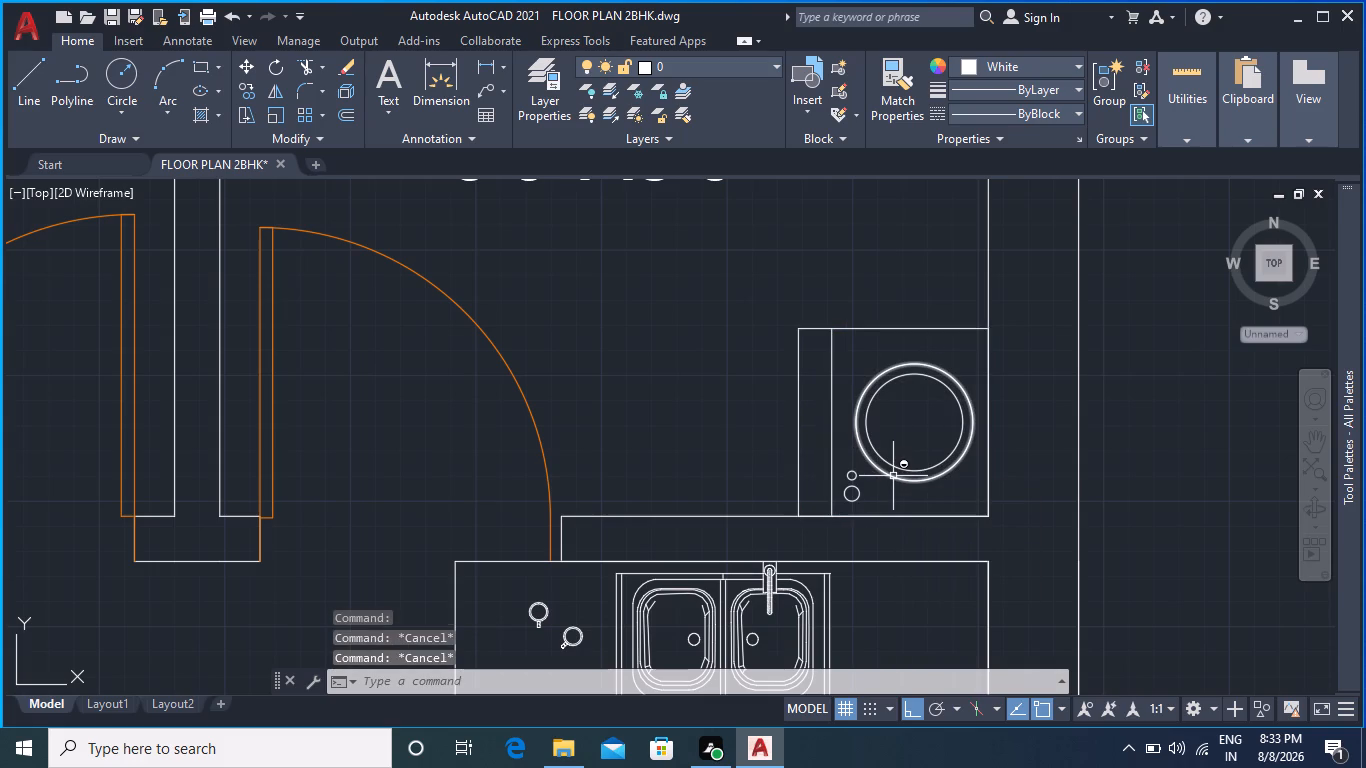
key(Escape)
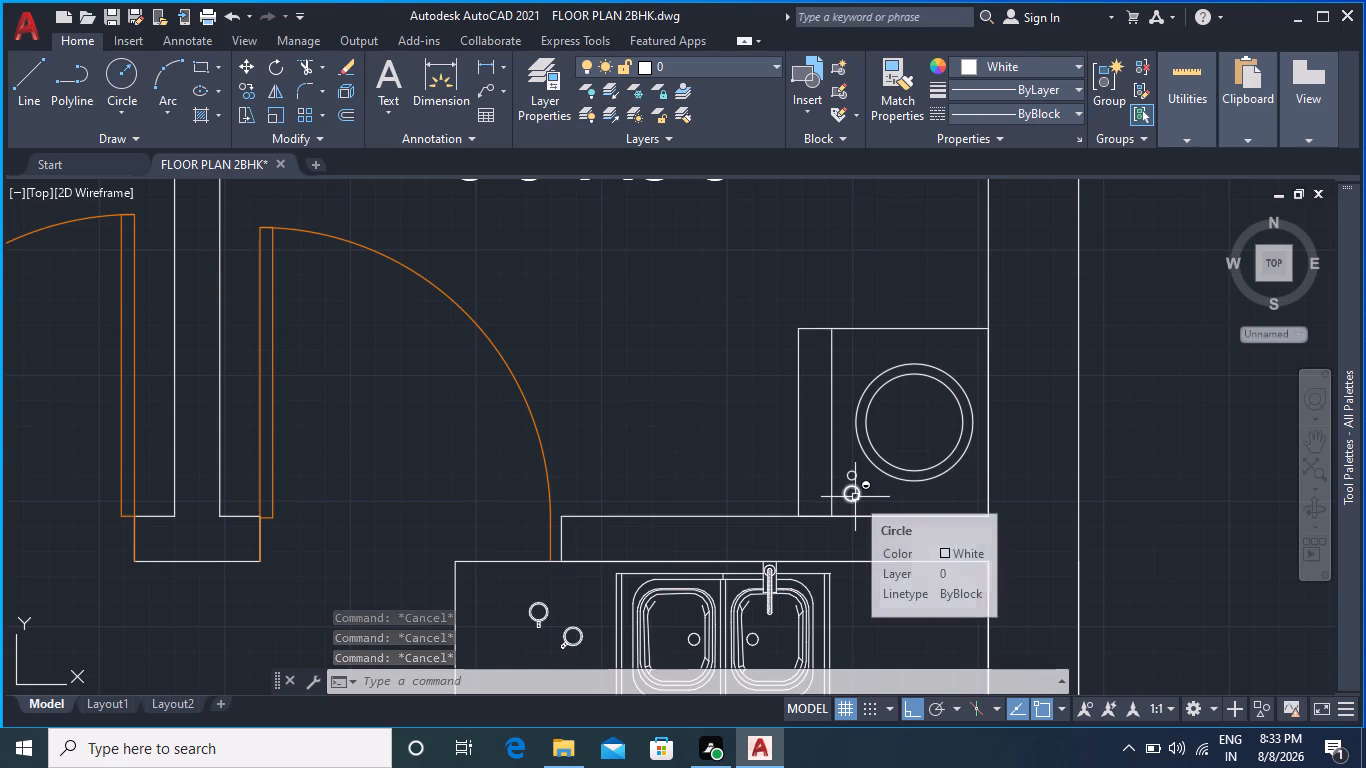
Move the two small circles about 3.8" west into the narrow strip of the UTILITY rectangle.
click(855, 497)
click(856, 475)
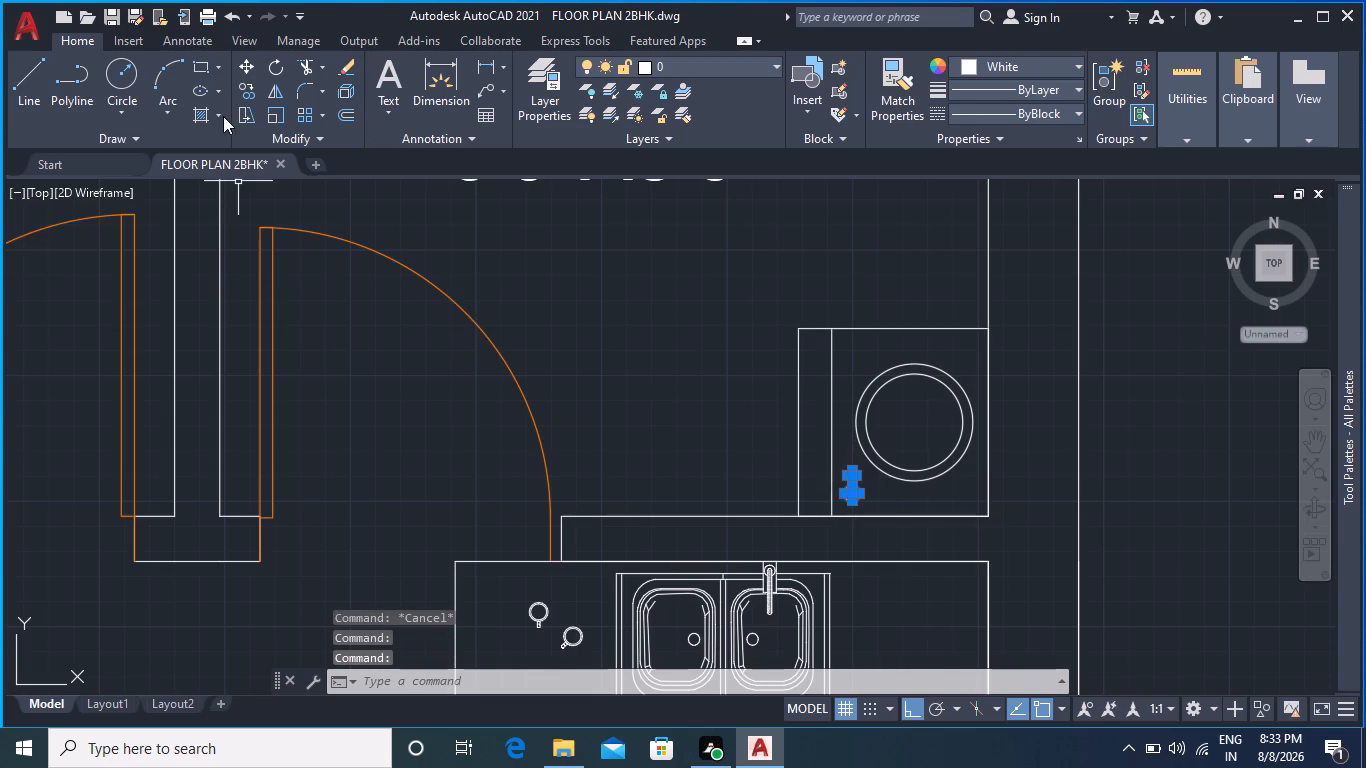
click(245, 72)
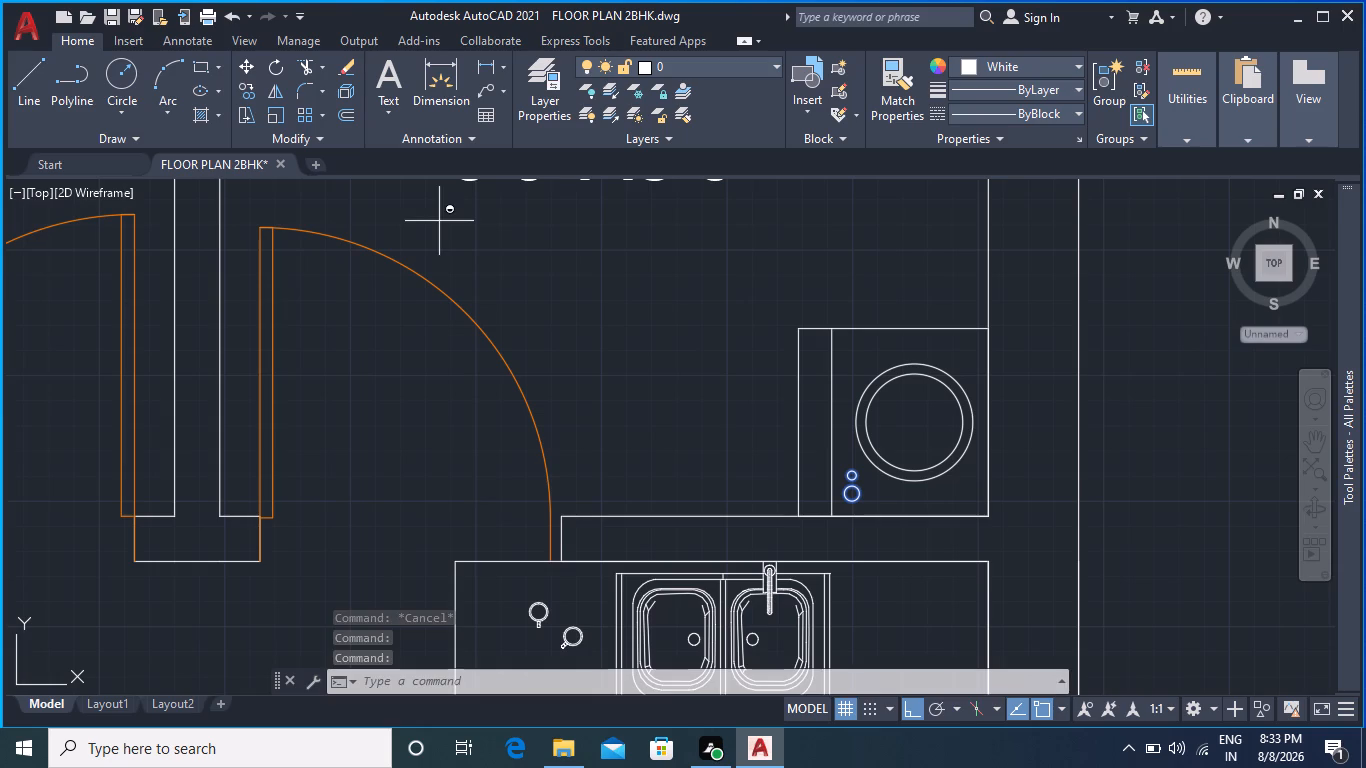
click(848, 502)
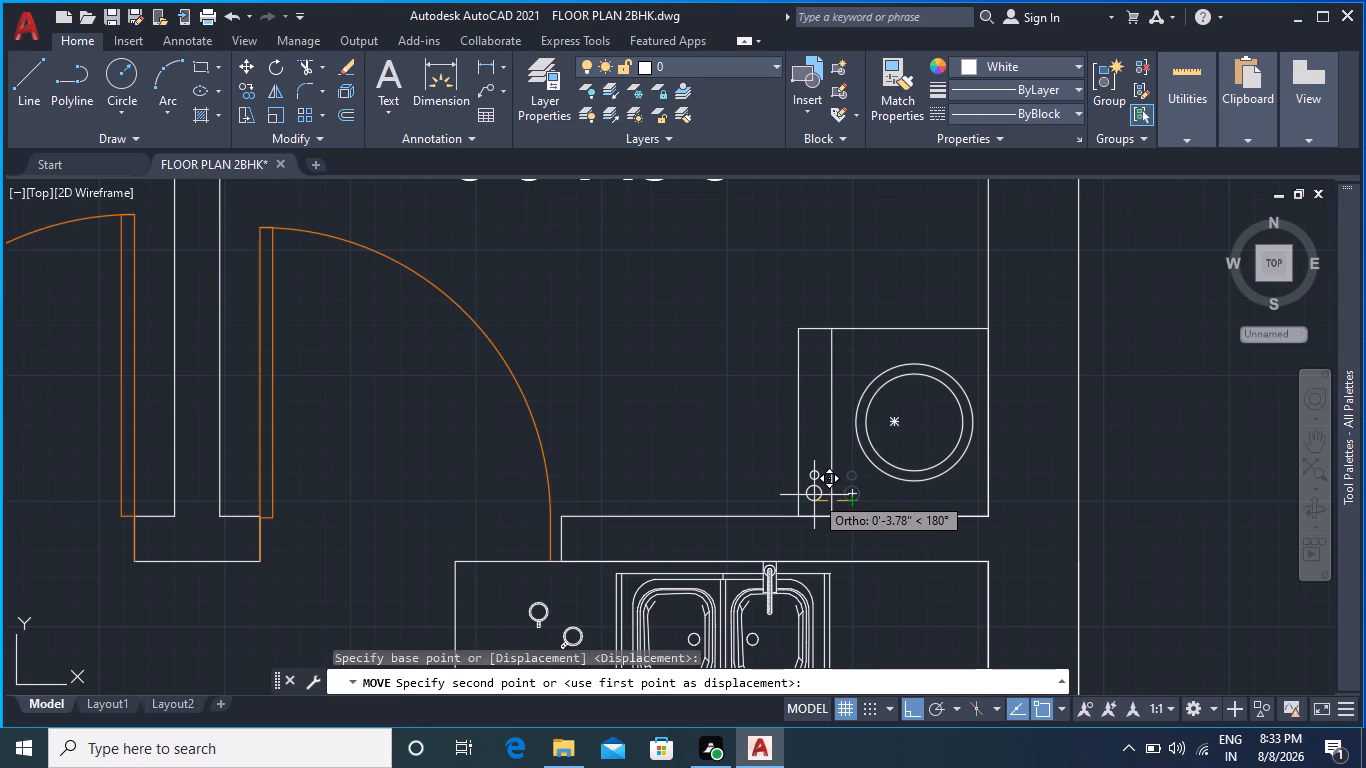
click(816, 495)
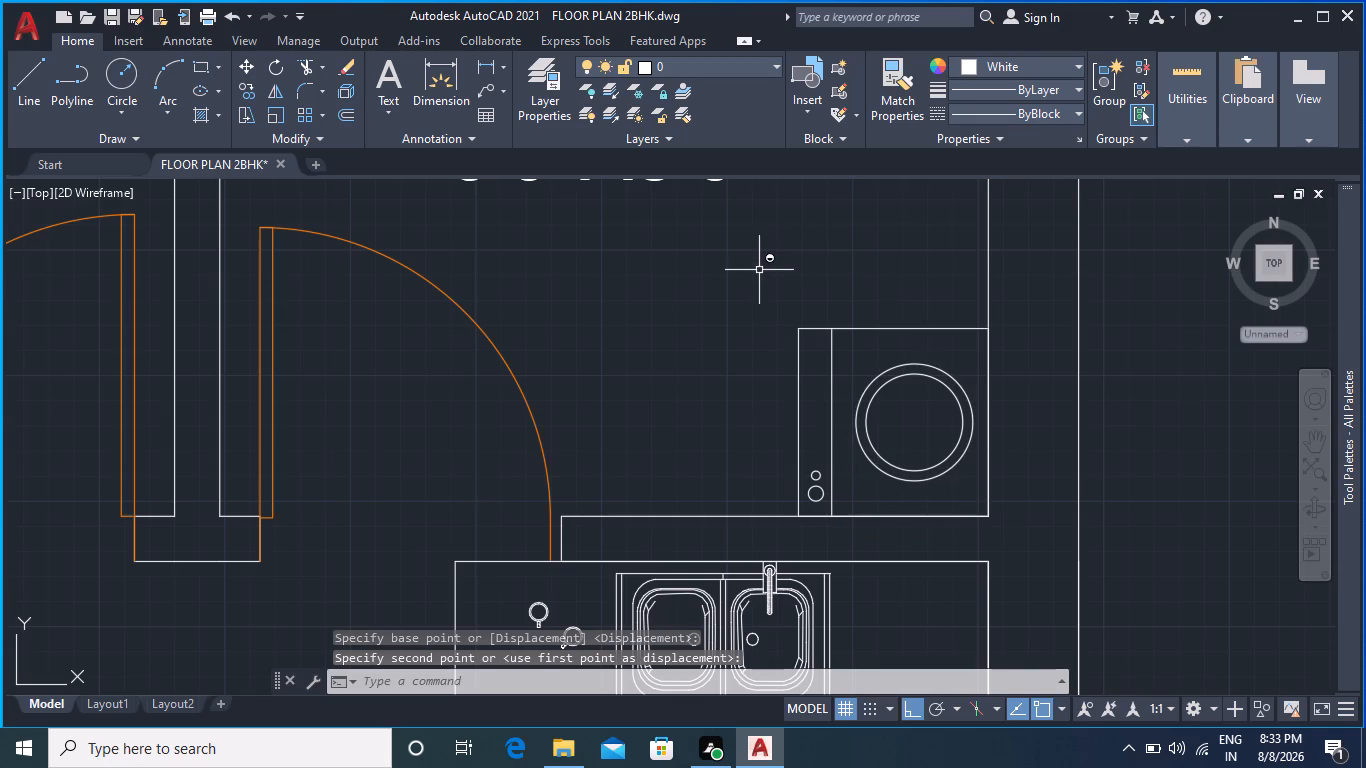
Group the UTILITY rectangle, its strip line, the two small circles and the two concentric circles.
click(797, 451)
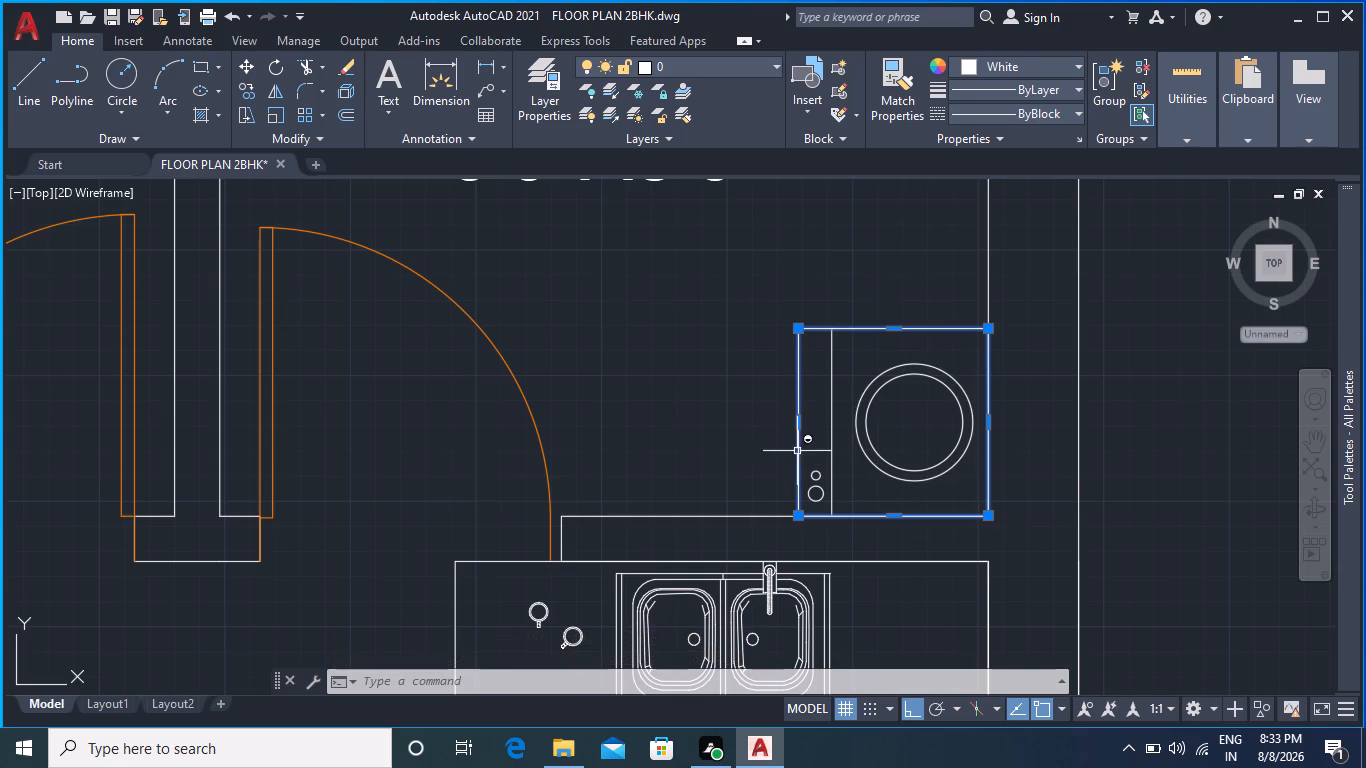
click(831, 460)
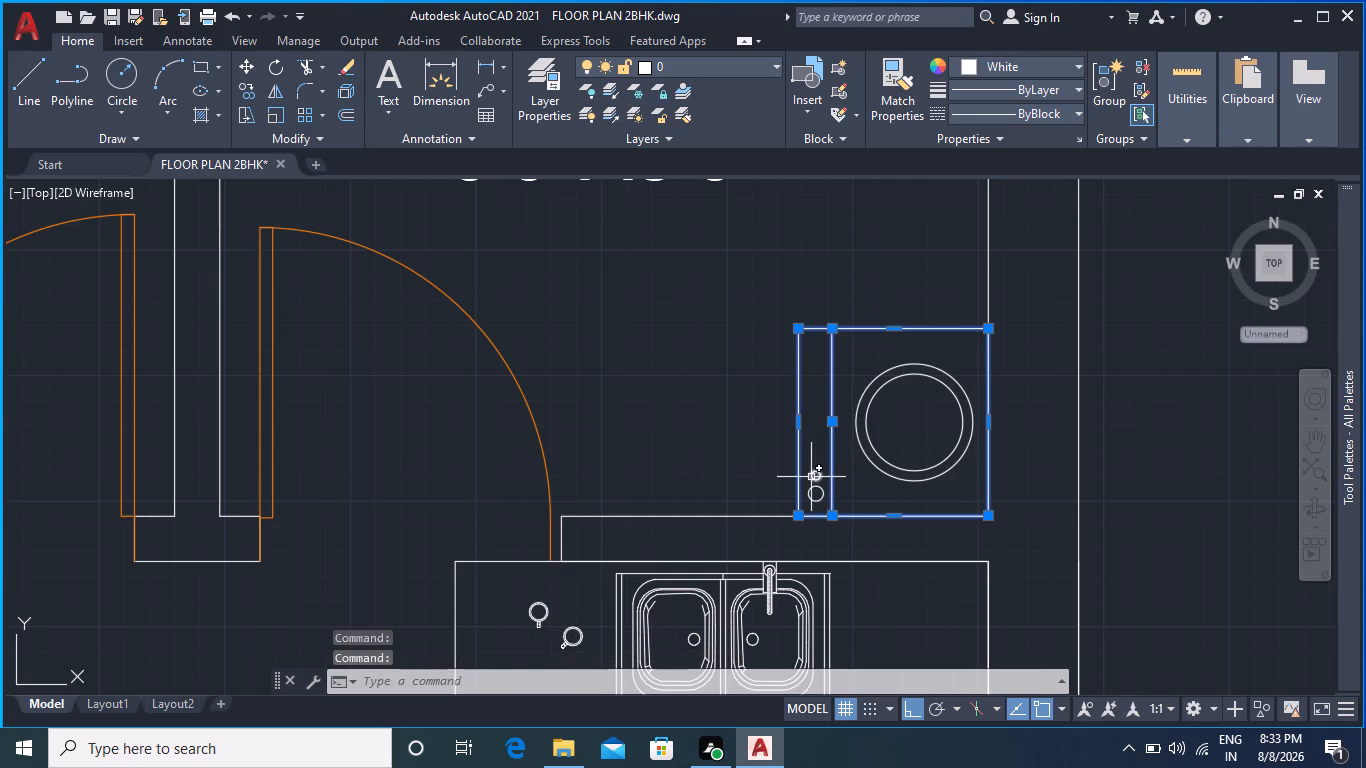
click(812, 477)
click(813, 490)
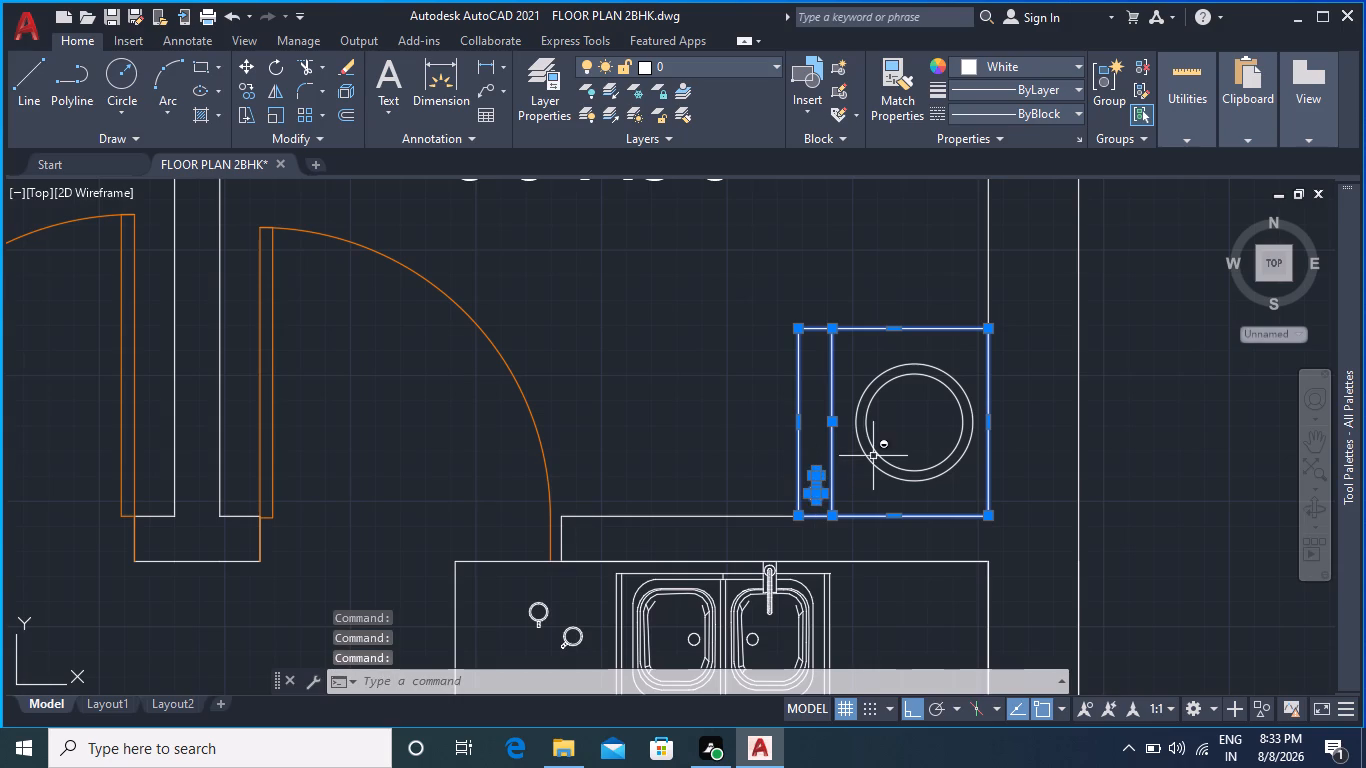
click(870, 465)
click(881, 456)
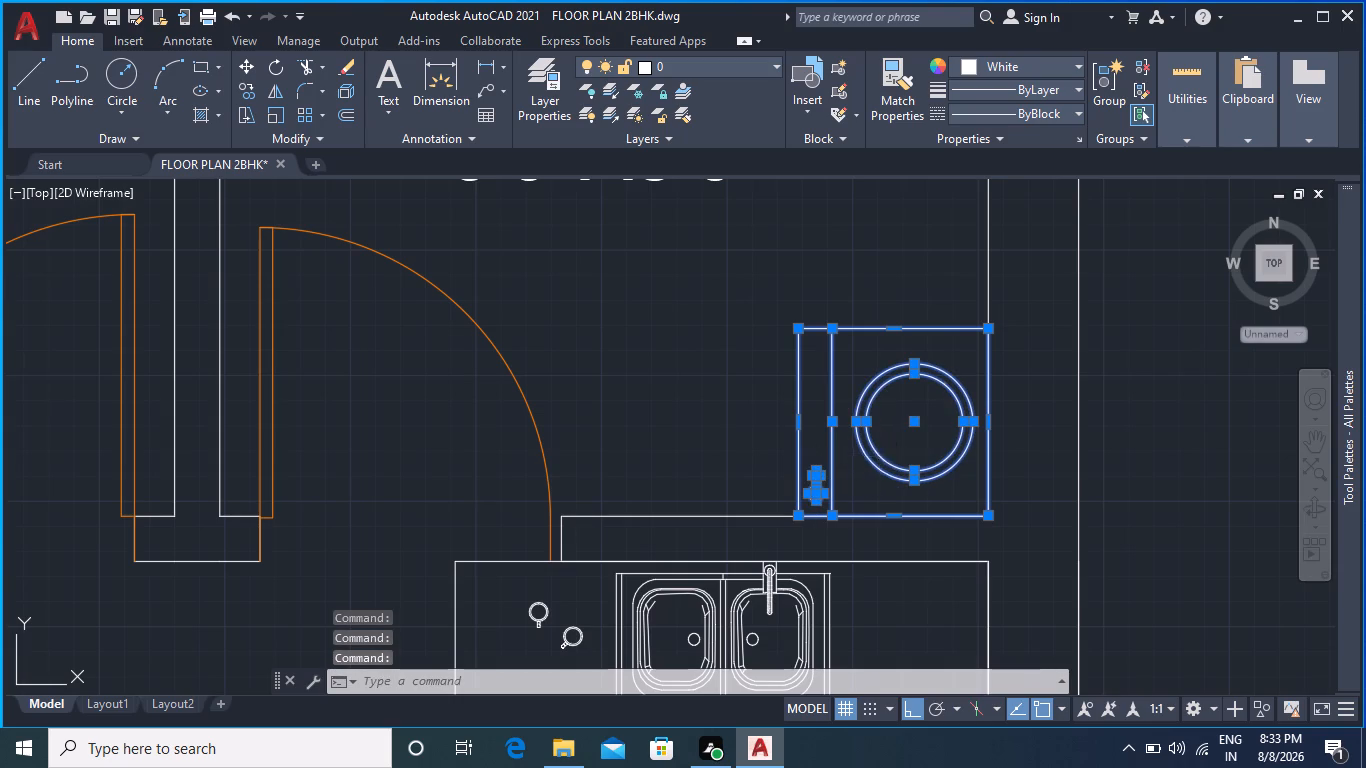
right_click(877, 443)
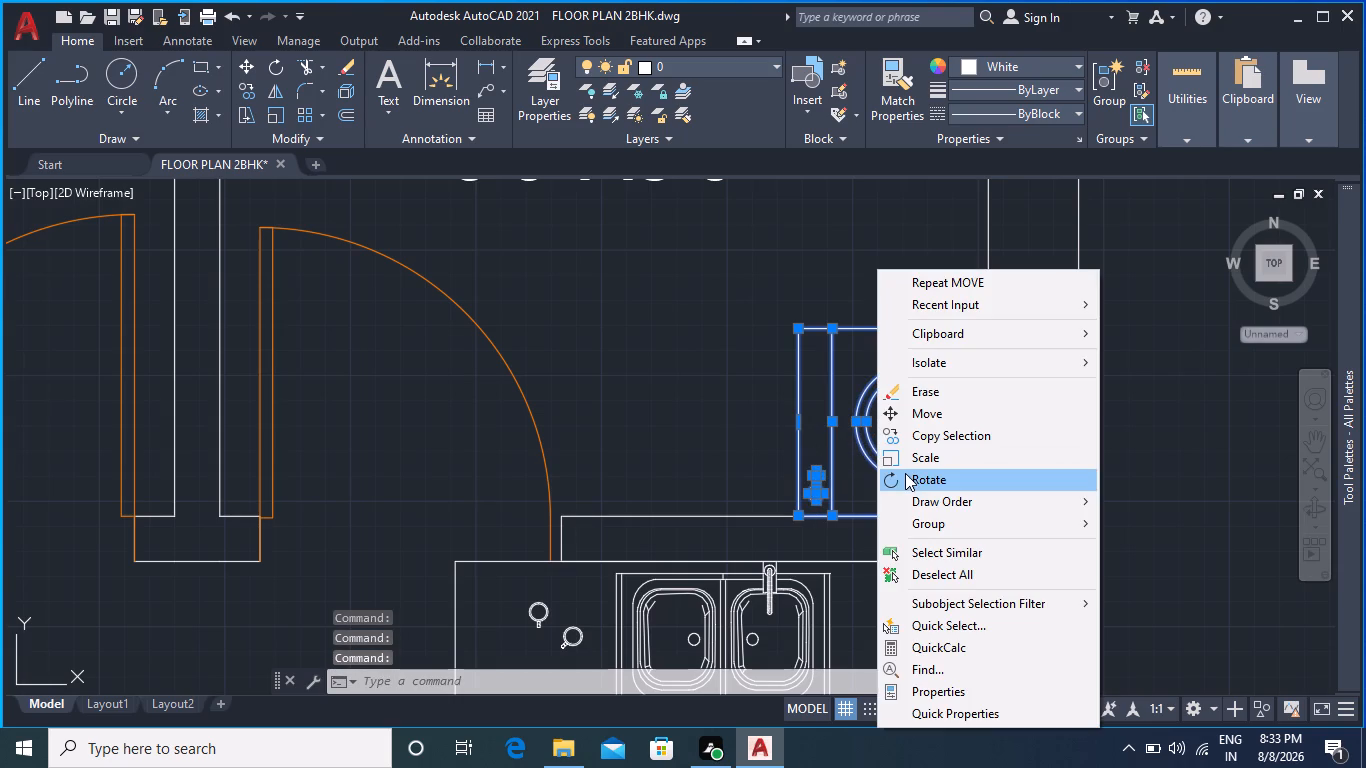
click(922, 520)
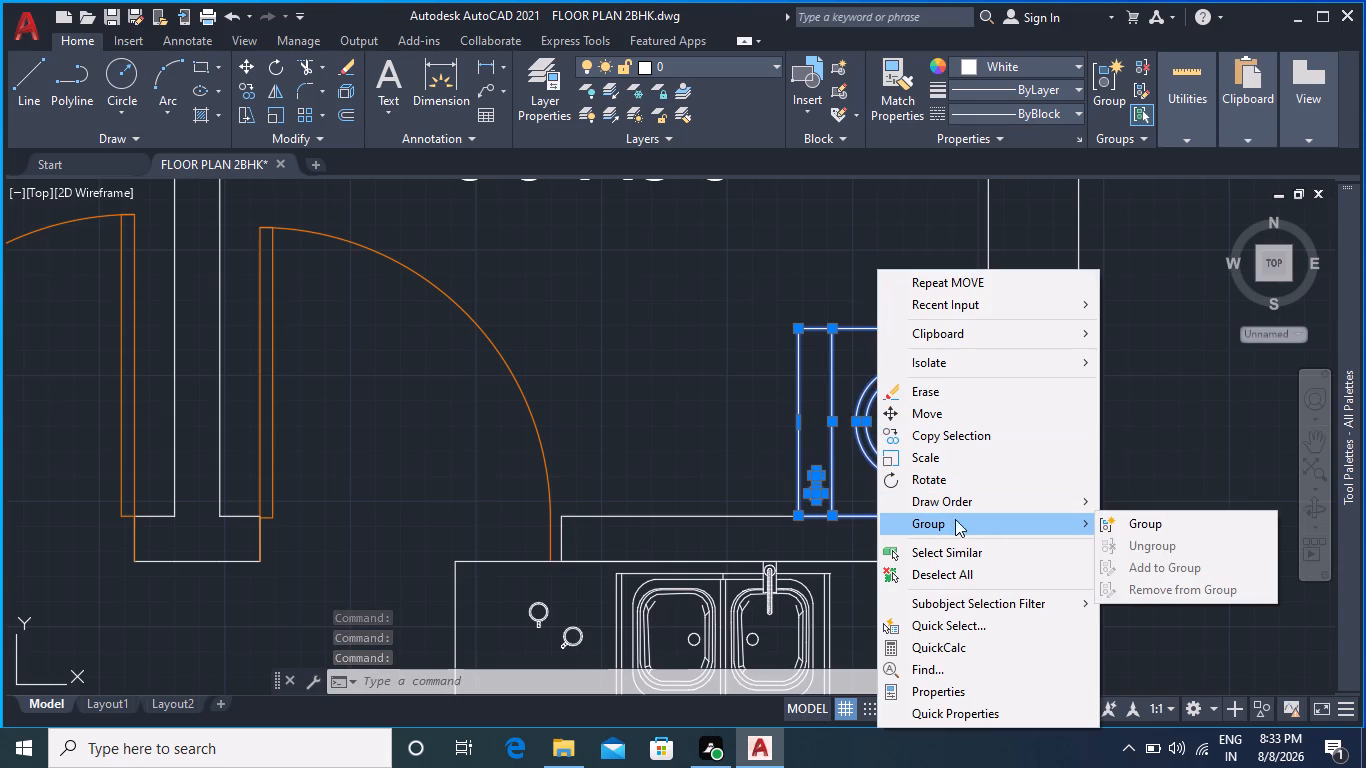
click(1145, 525)
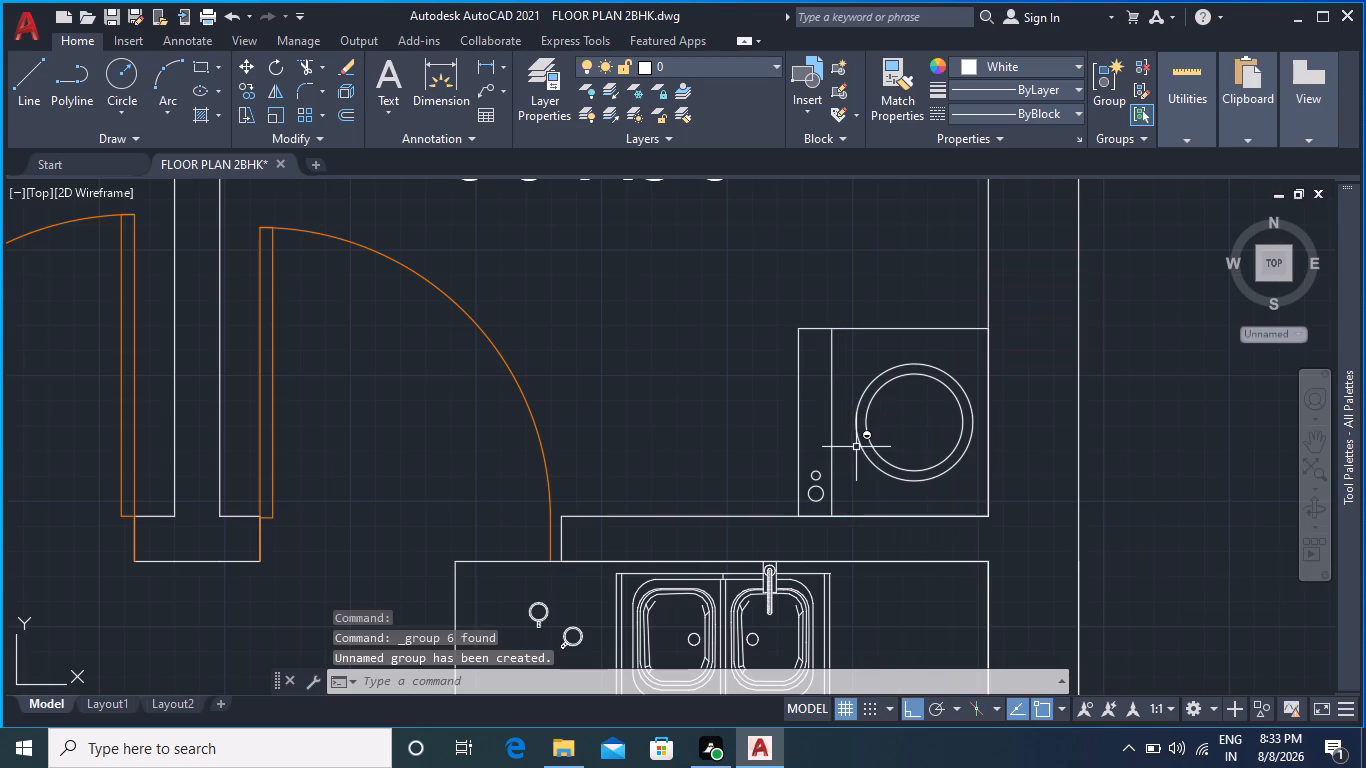
Examine the whole floor plan around the UTILITY, kitchen and STORE ROOM for areas that still need furnishing.
scroll(856, 447, down, 2)
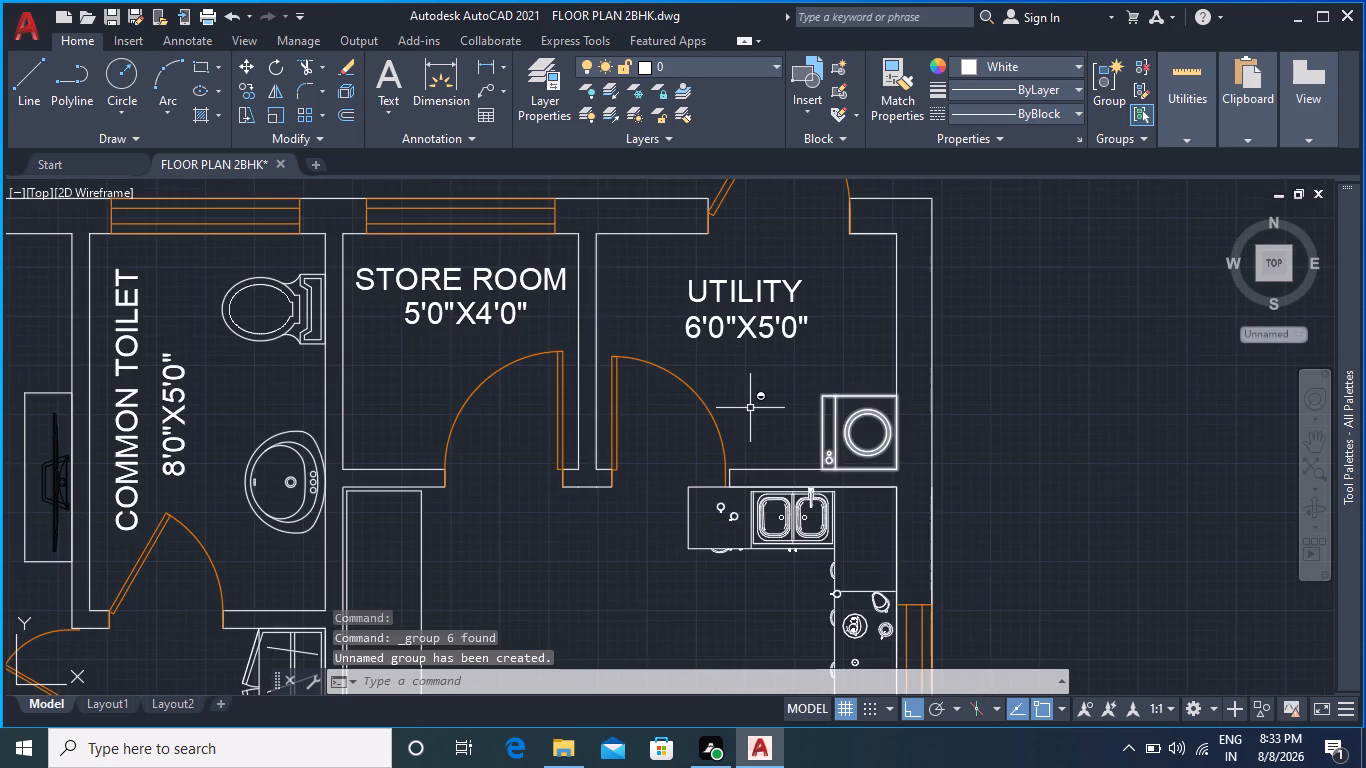
scroll(752, 404, down, 2)
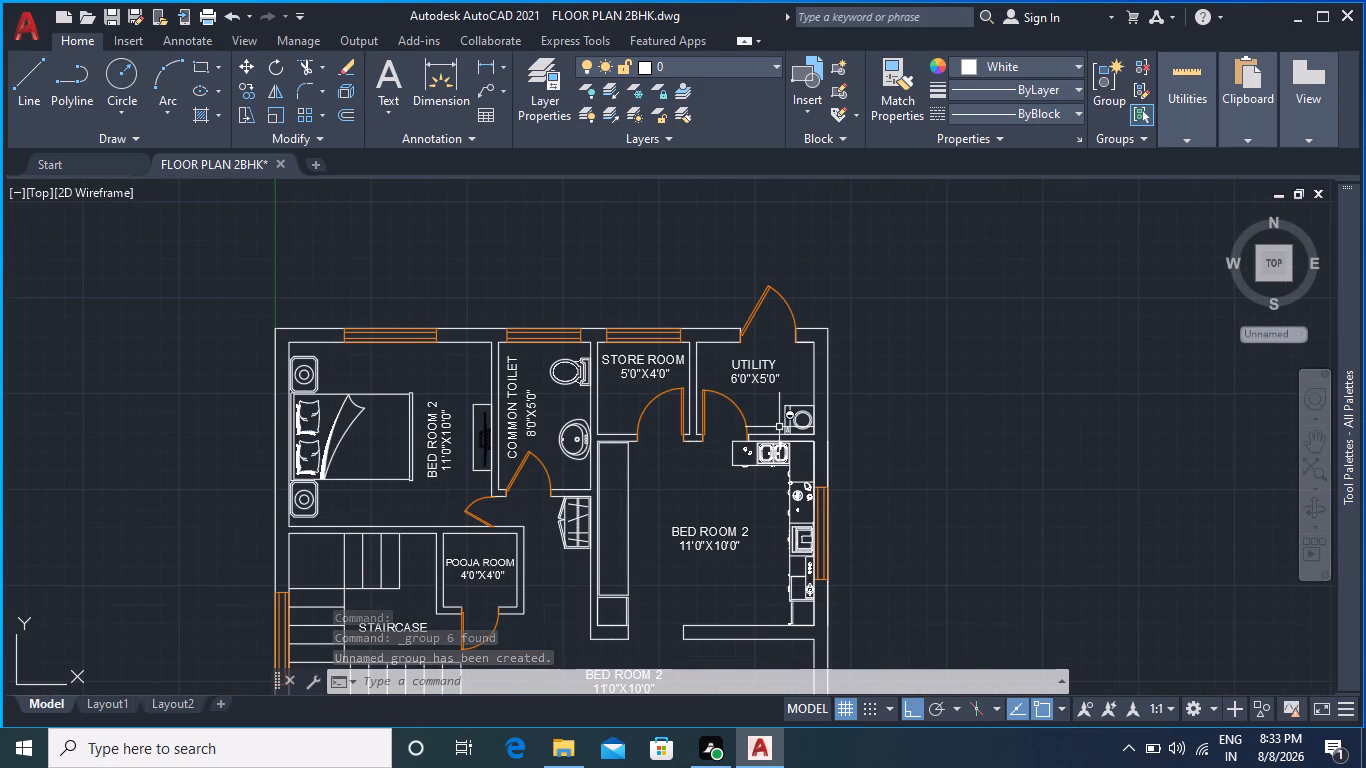
middle_drag(871, 482, 943, 344)
scroll(932, 369, down, 1)
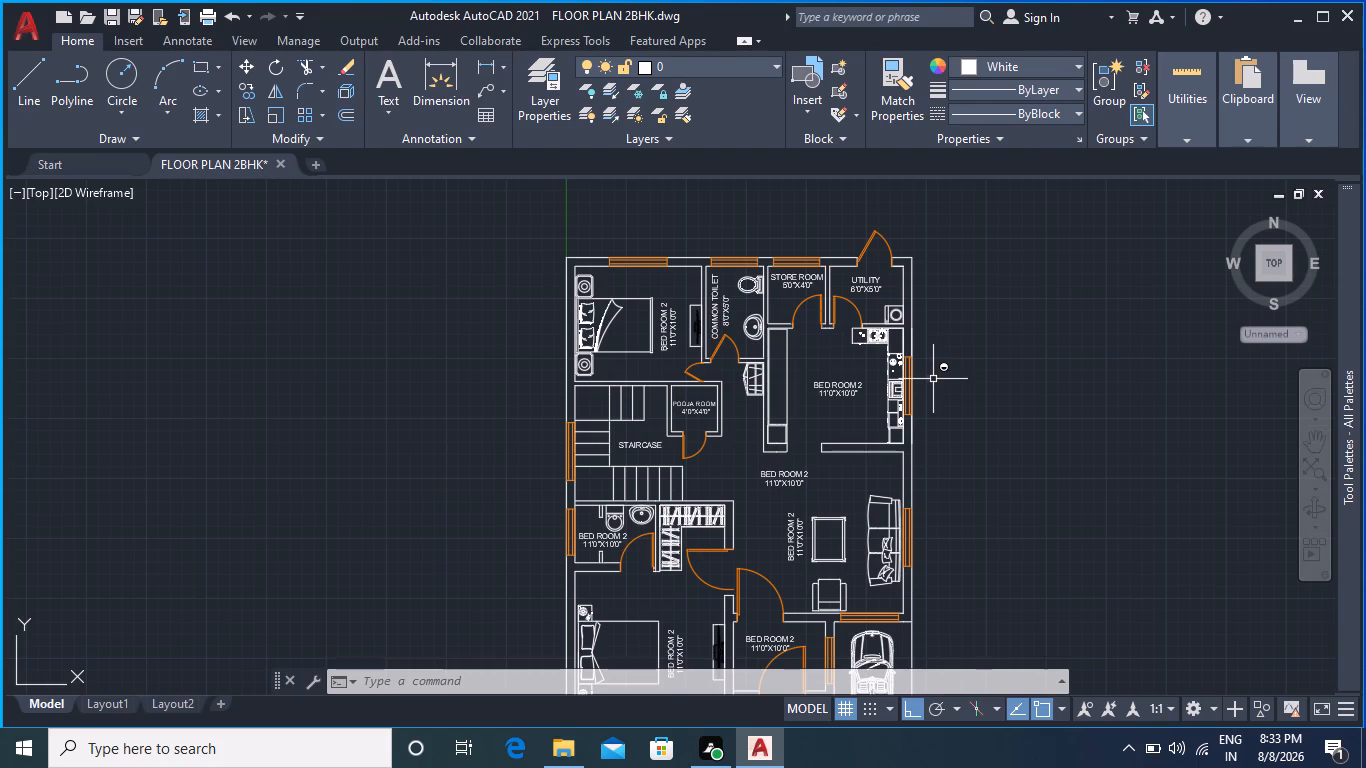
scroll(918, 311, up, 2)
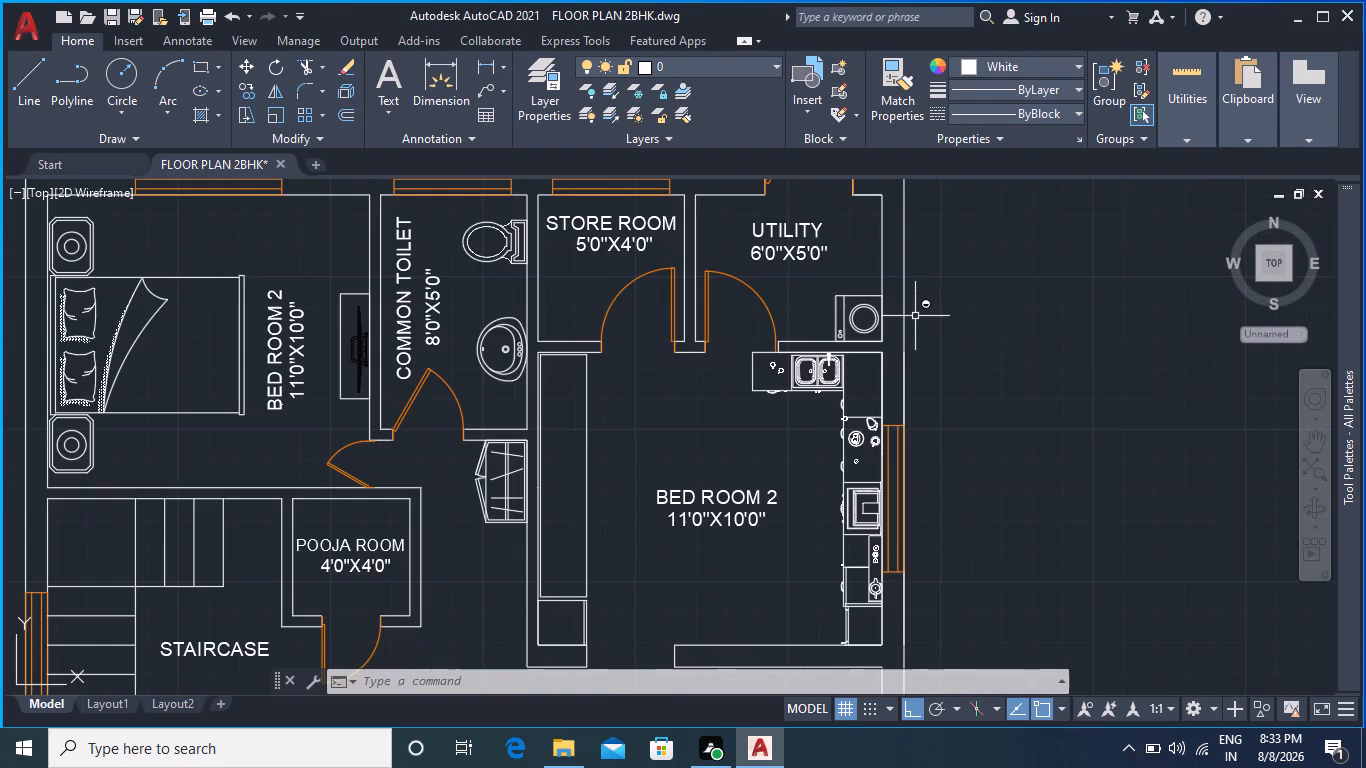
middle_drag(919, 320, 998, 391)
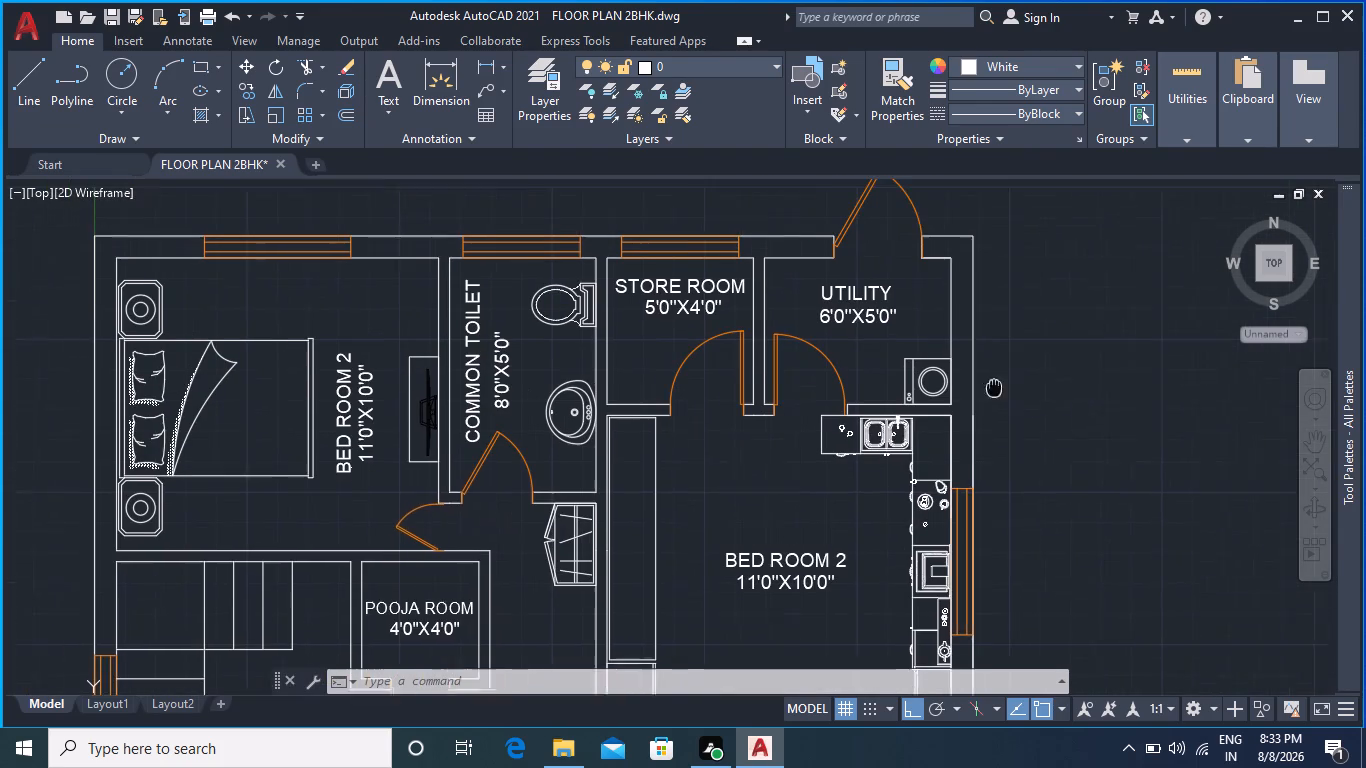
middle_drag(998, 391, 1008, 404)
scroll(829, 343, up, 1)
middle_drag(820, 354, 966, 351)
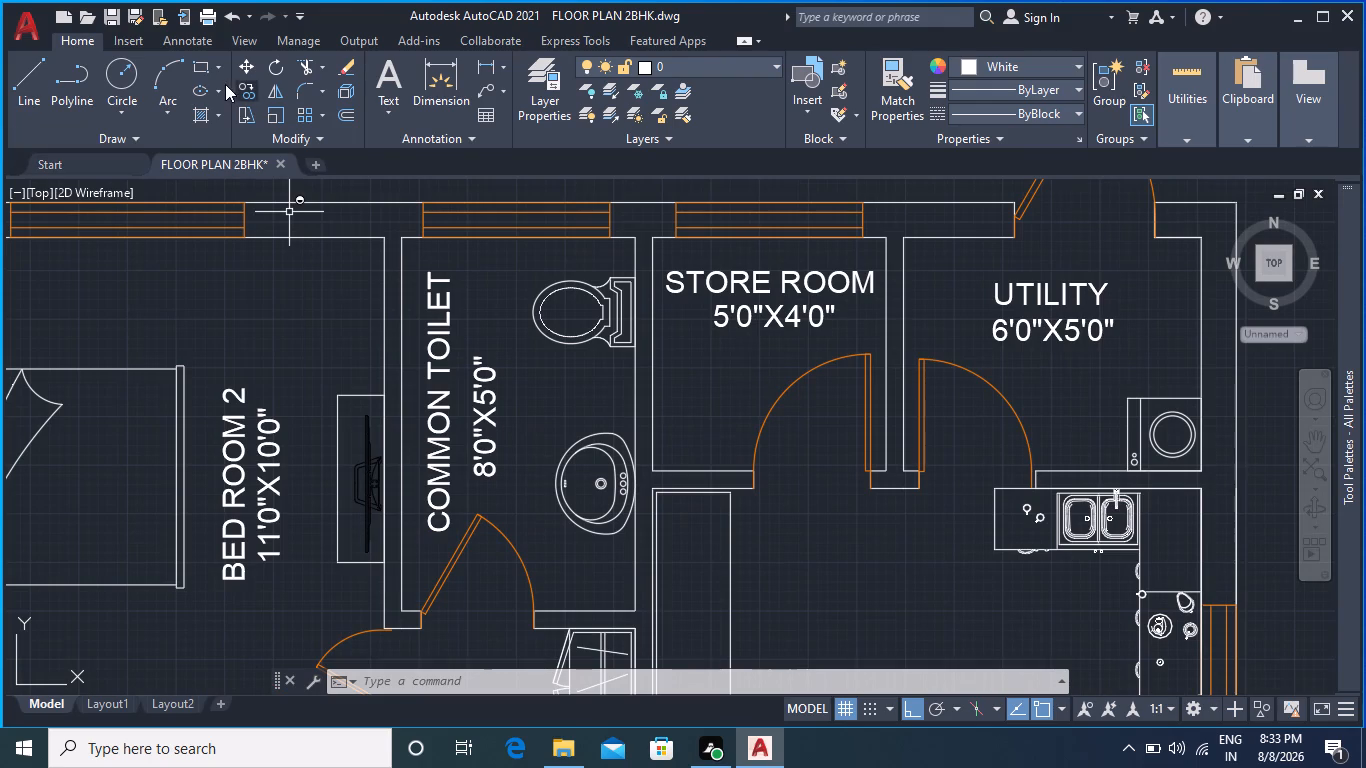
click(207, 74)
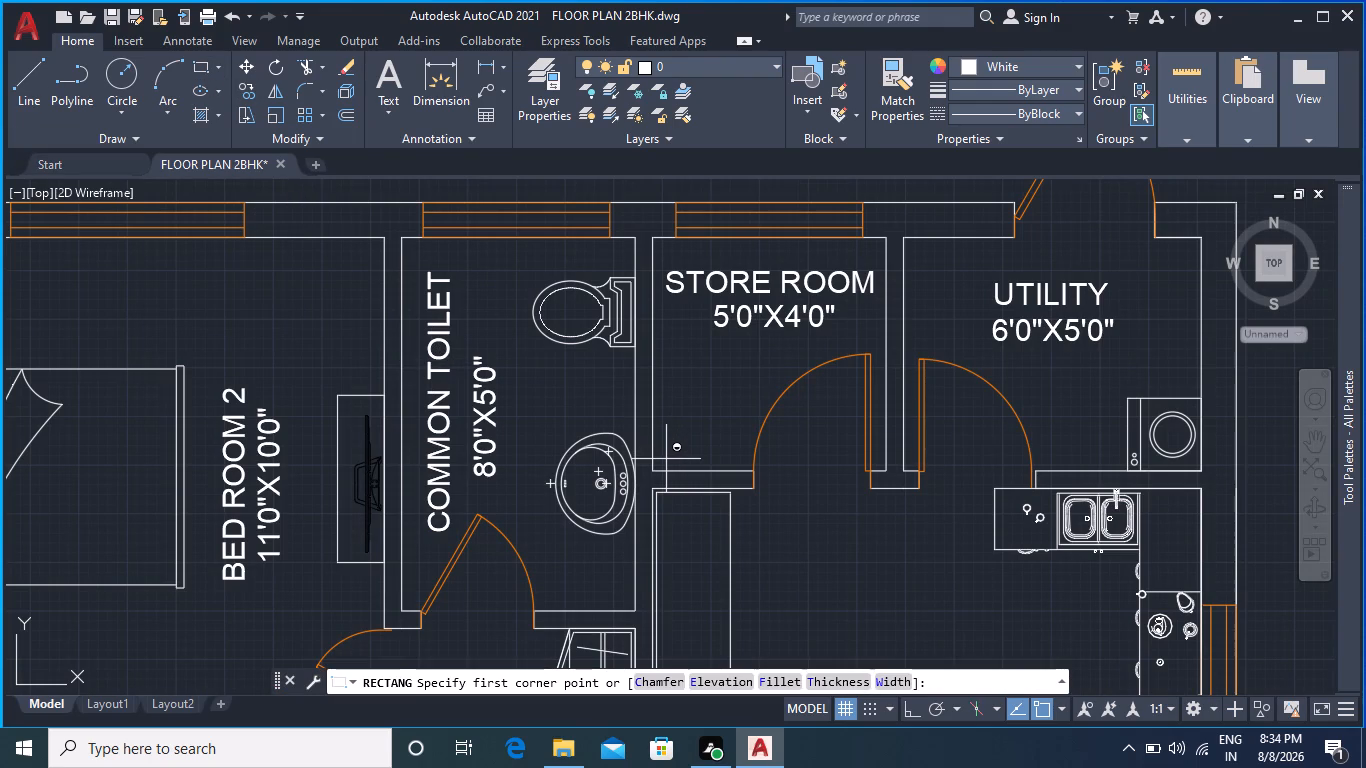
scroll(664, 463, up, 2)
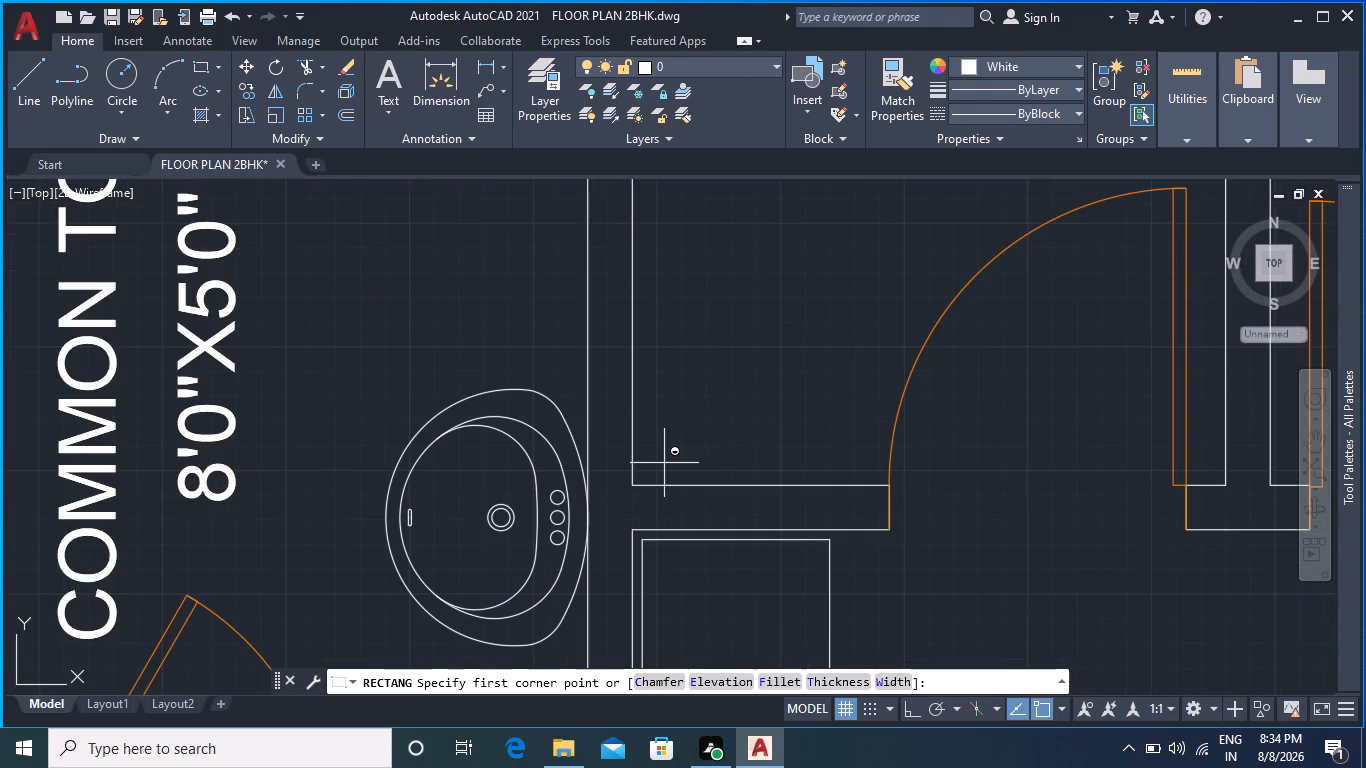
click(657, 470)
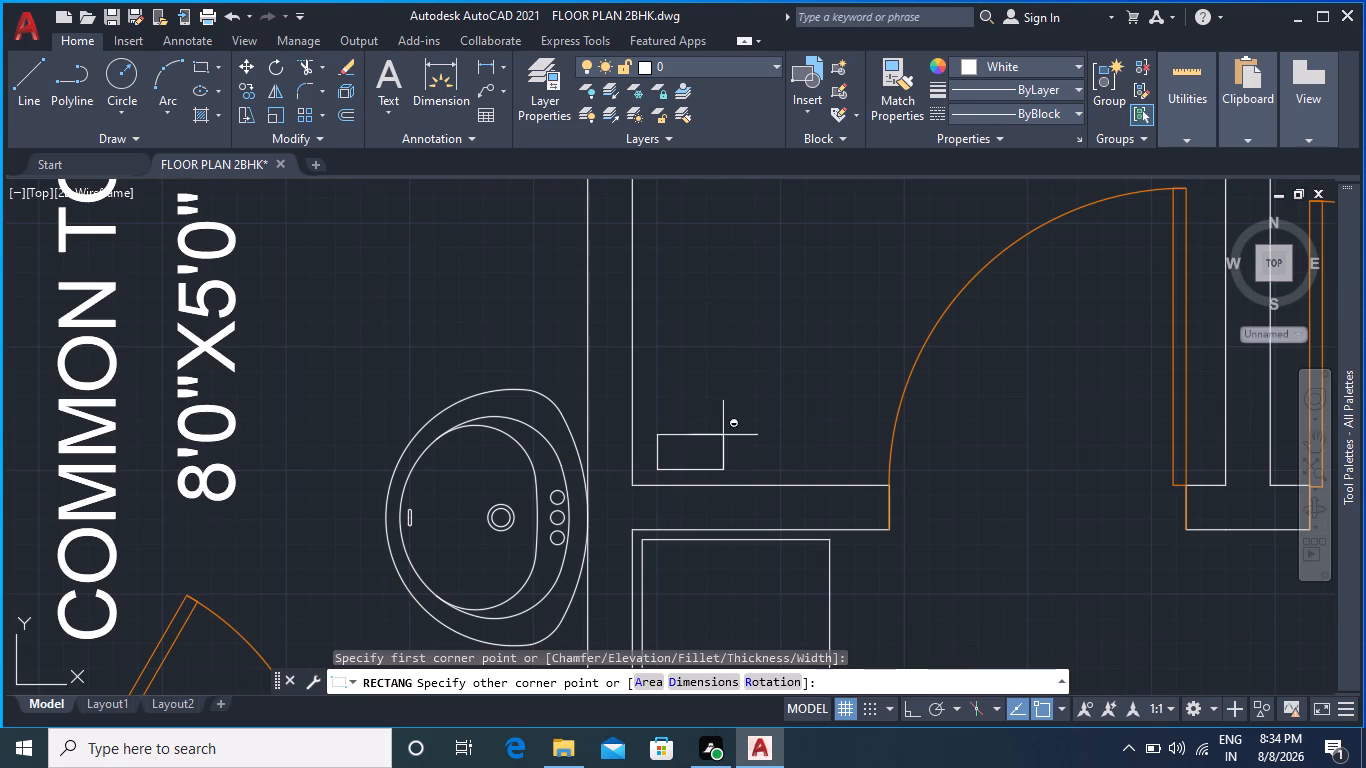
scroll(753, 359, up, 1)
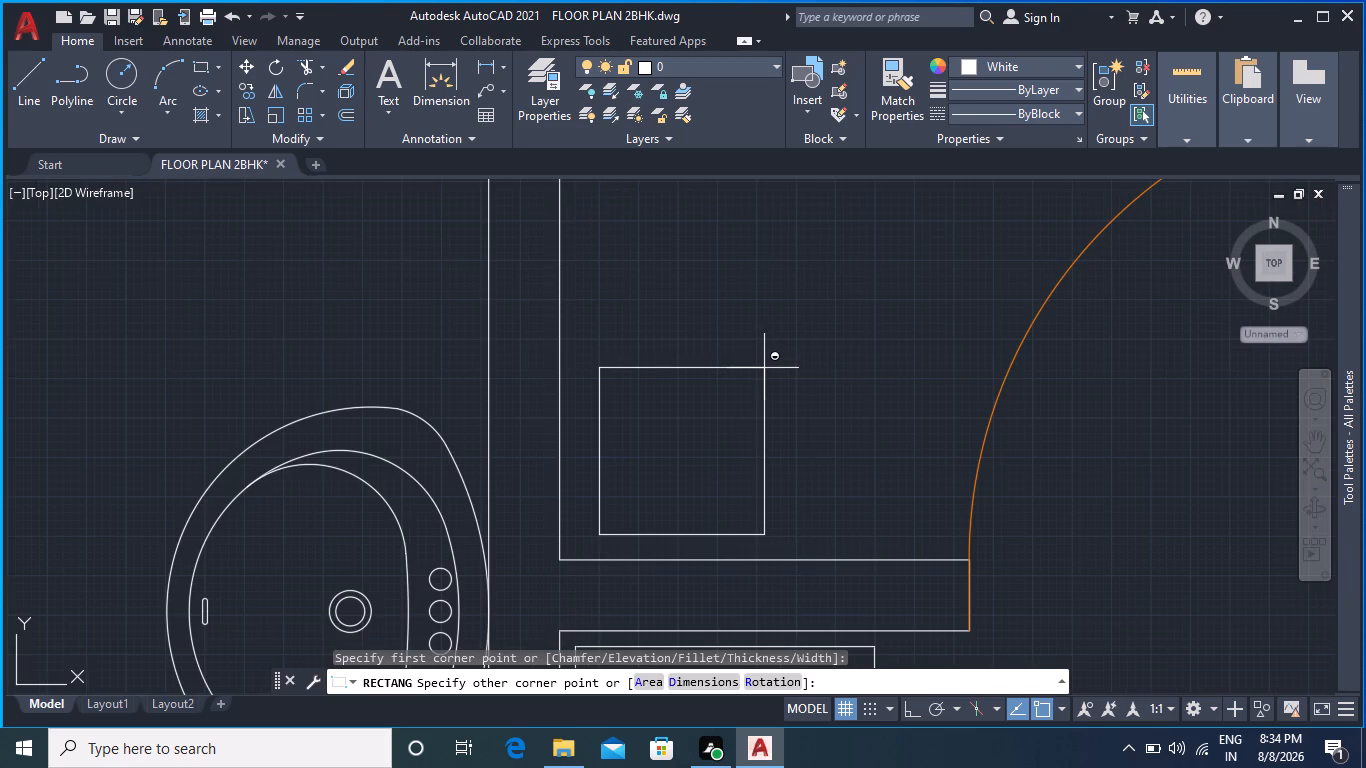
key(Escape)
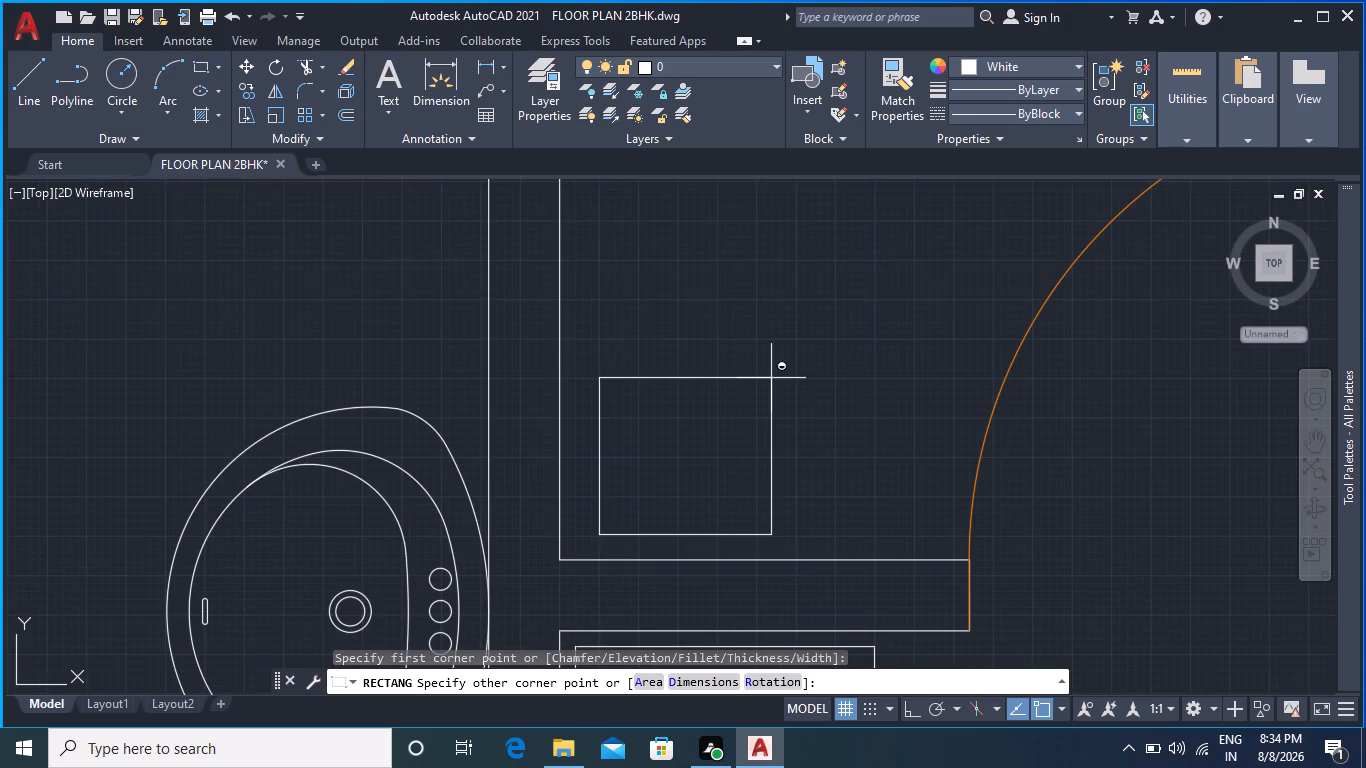
Draw a nearly square rectangle just inside the southwest corner of the STORE ROOM, slightly clear of both walls.
key(space)
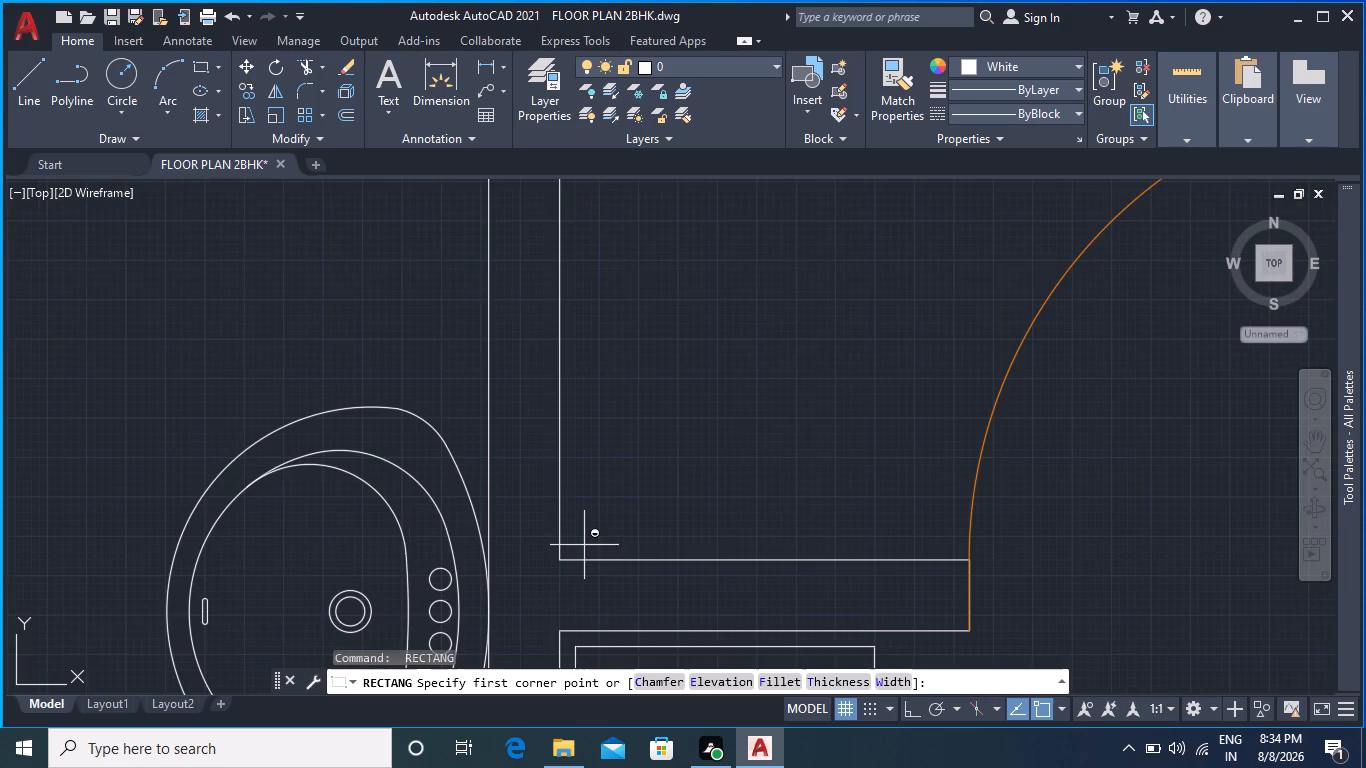
click(579, 546)
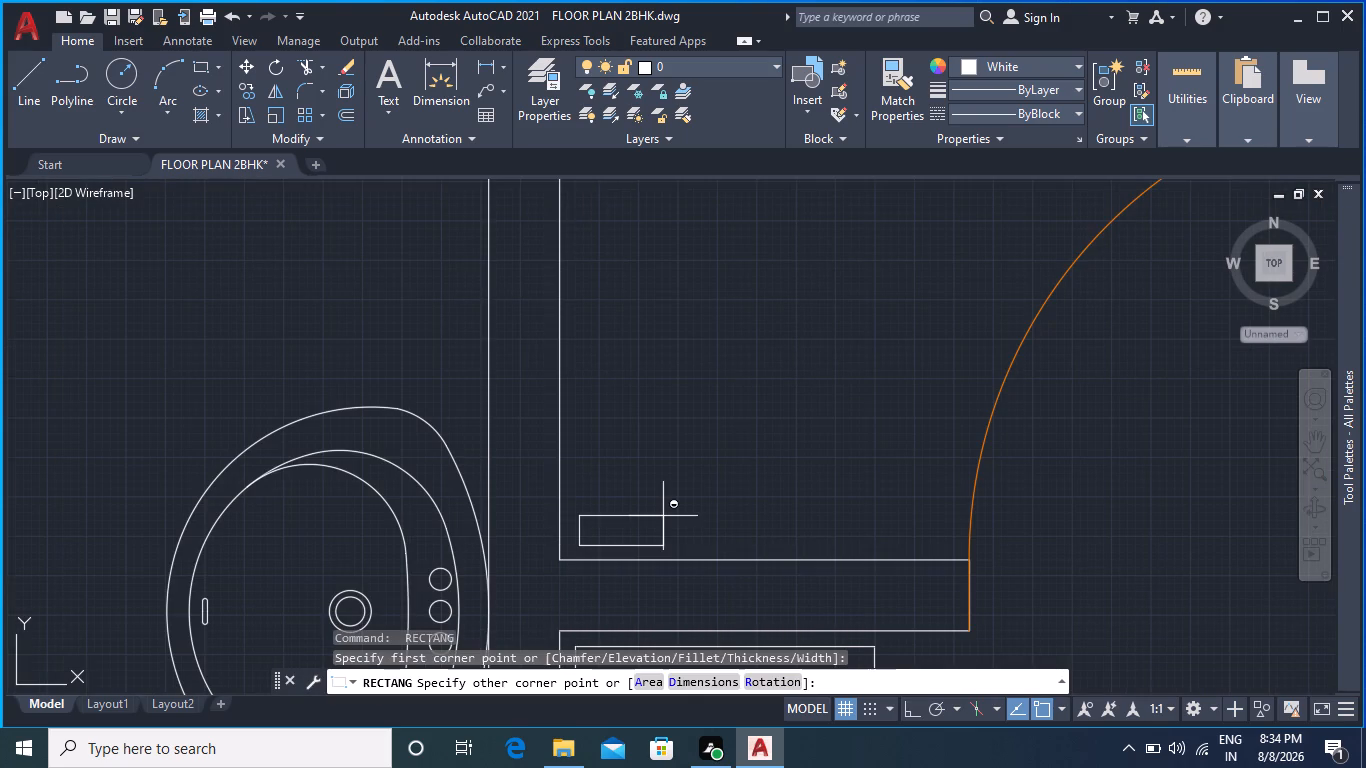
click(732, 399)
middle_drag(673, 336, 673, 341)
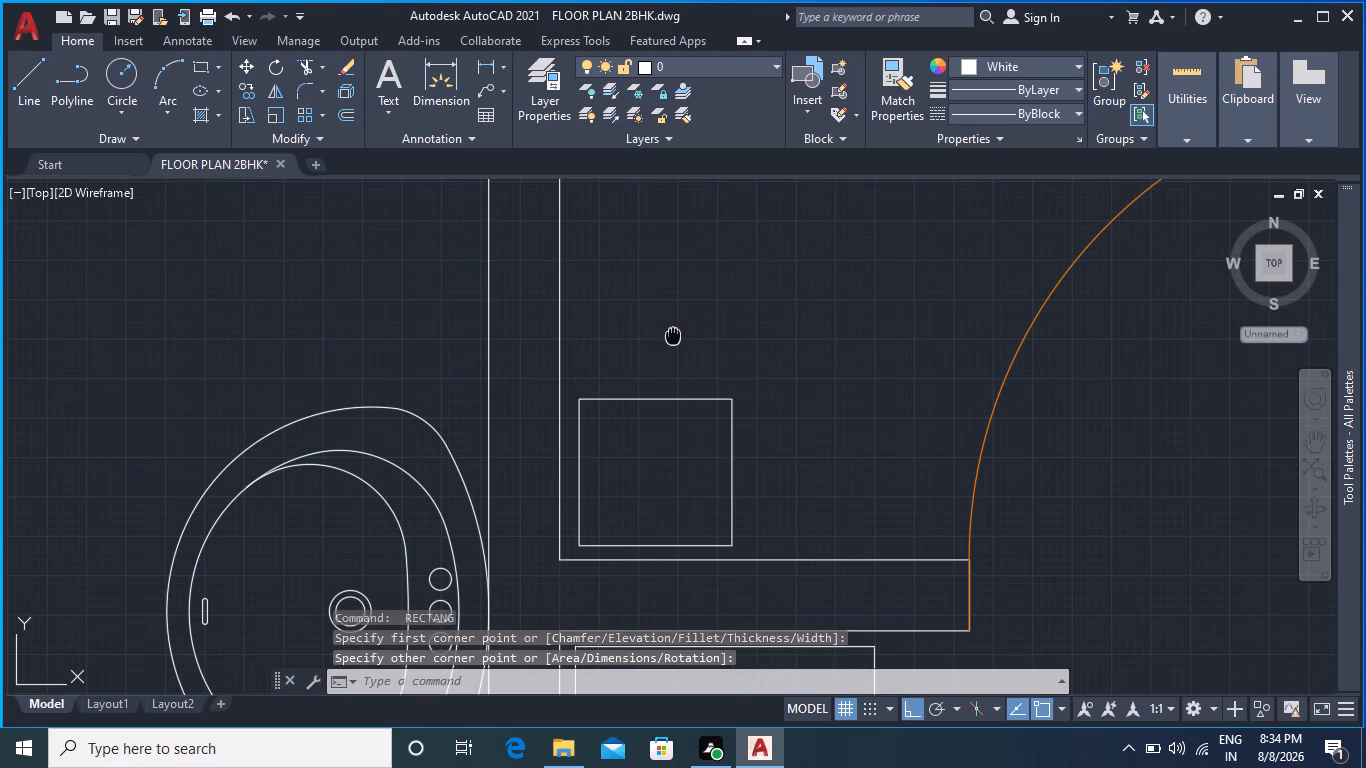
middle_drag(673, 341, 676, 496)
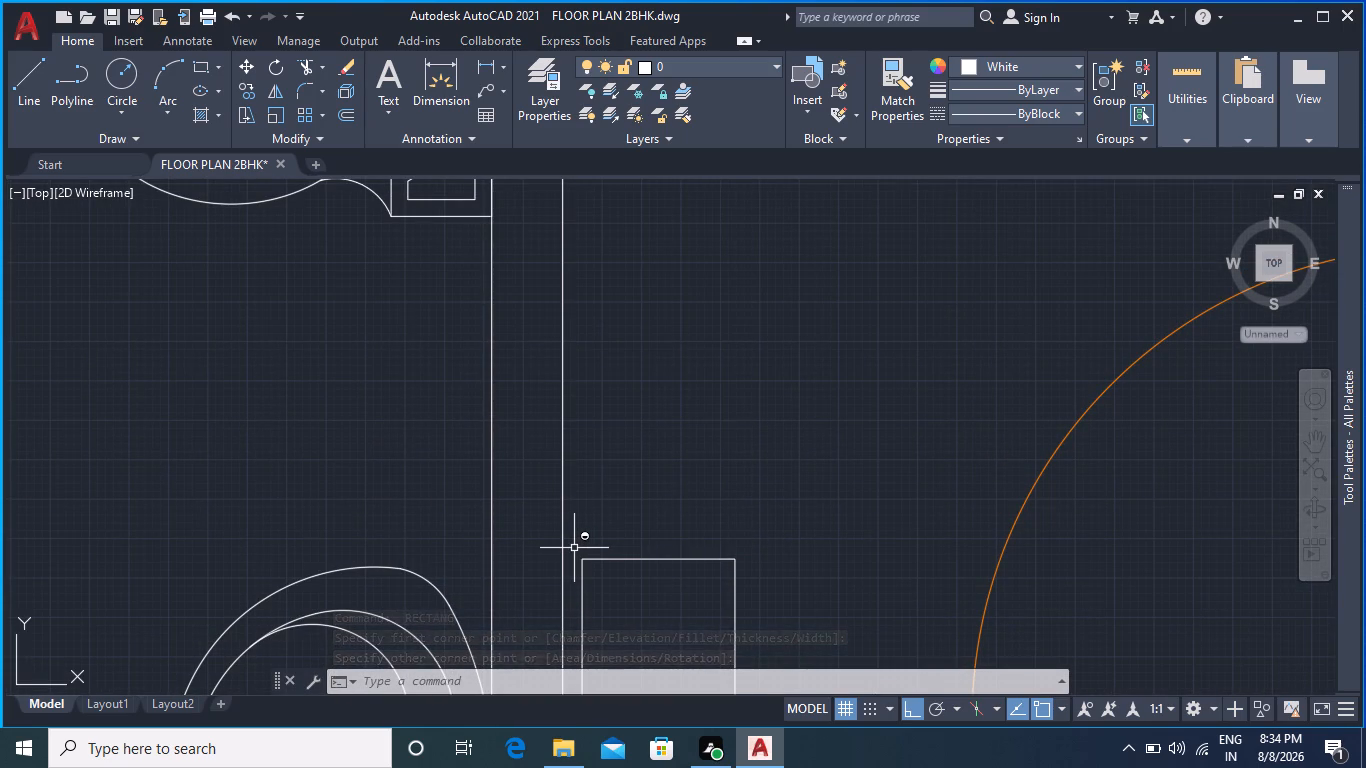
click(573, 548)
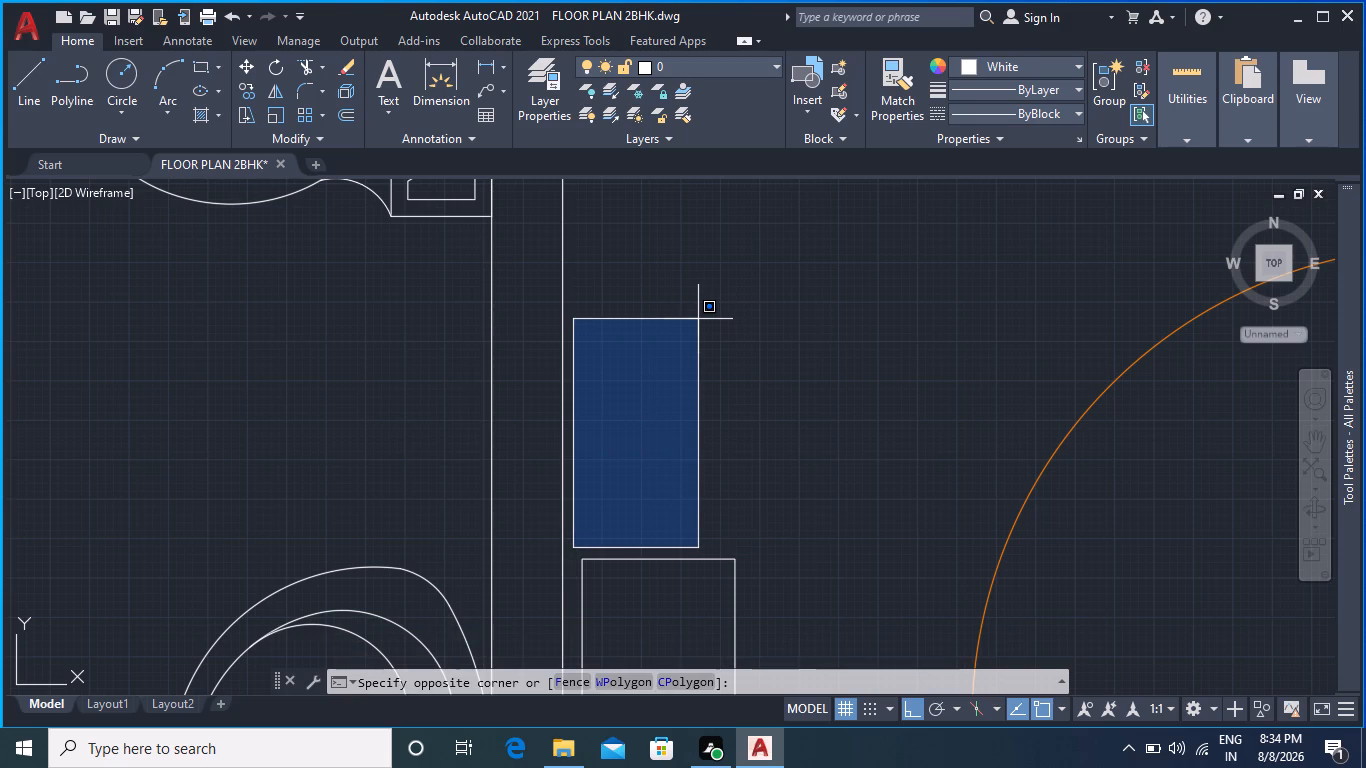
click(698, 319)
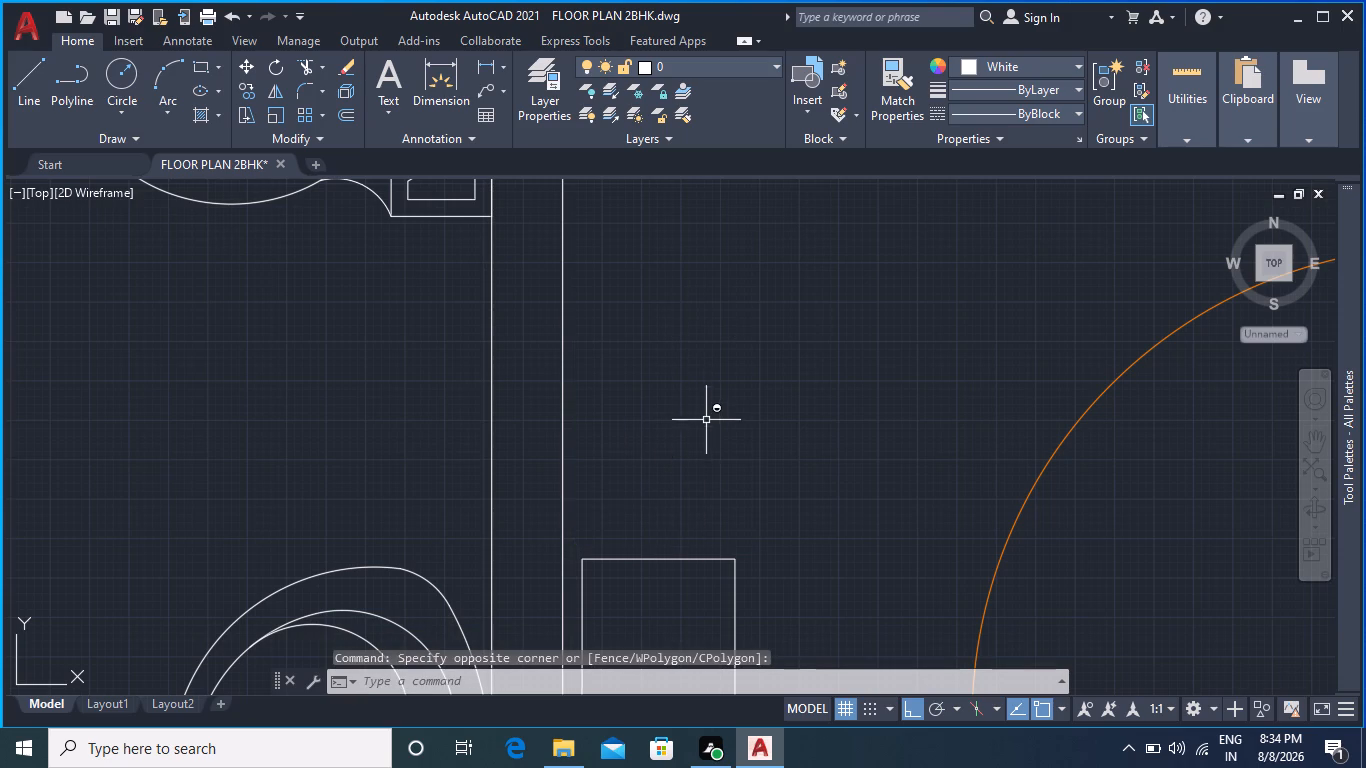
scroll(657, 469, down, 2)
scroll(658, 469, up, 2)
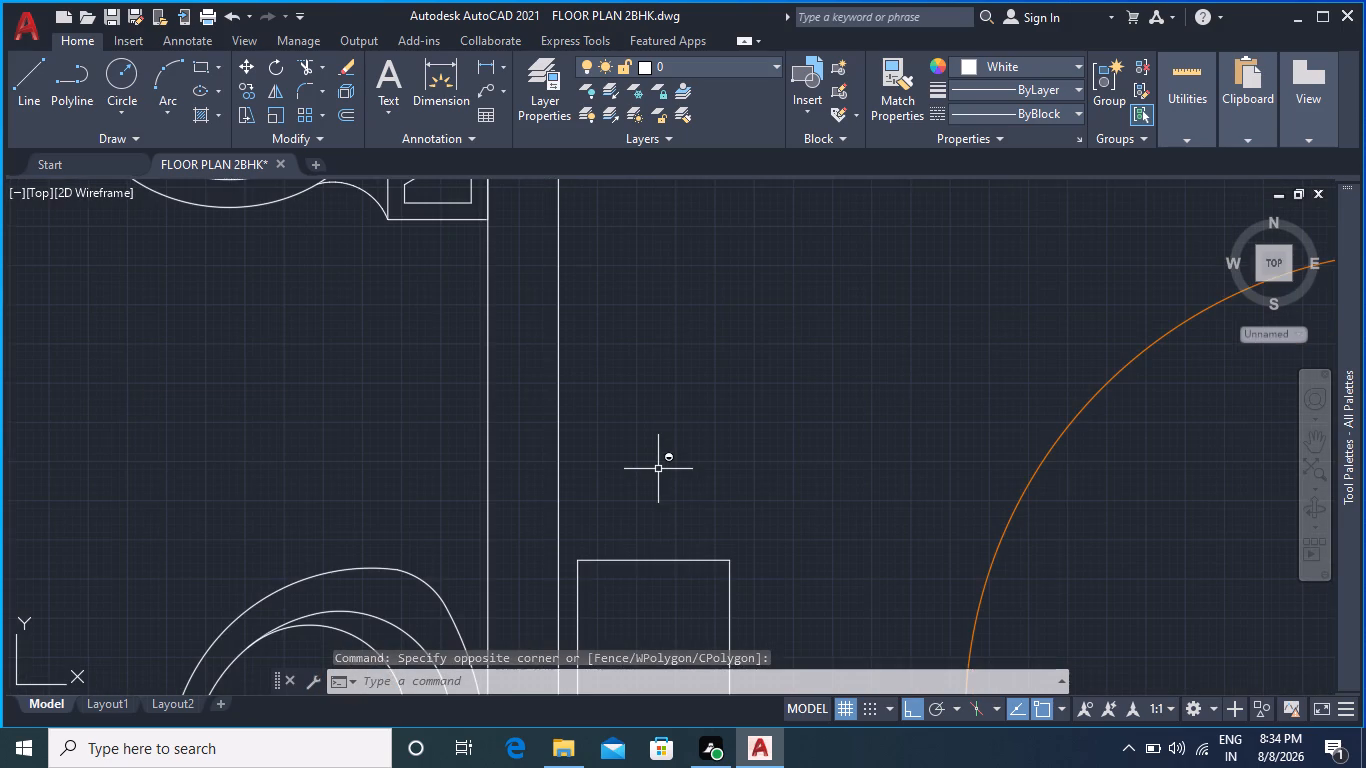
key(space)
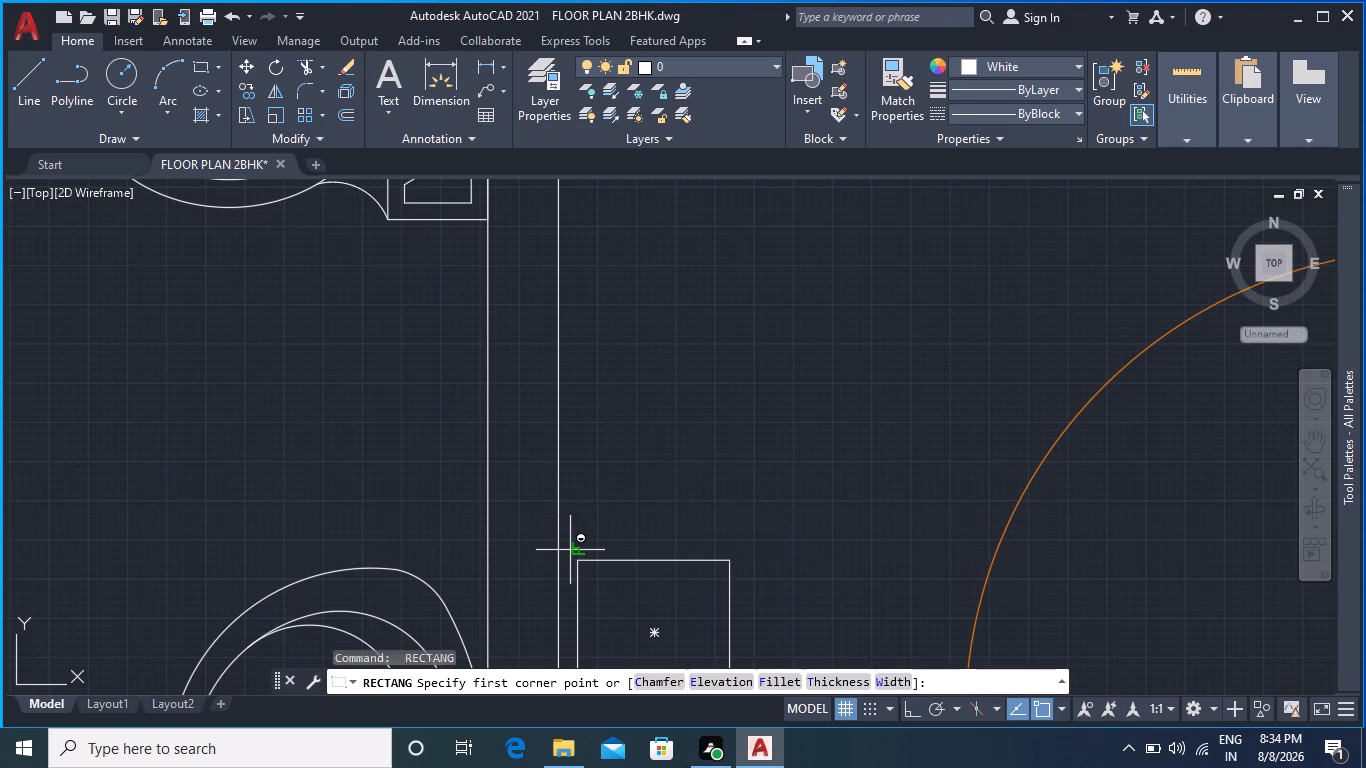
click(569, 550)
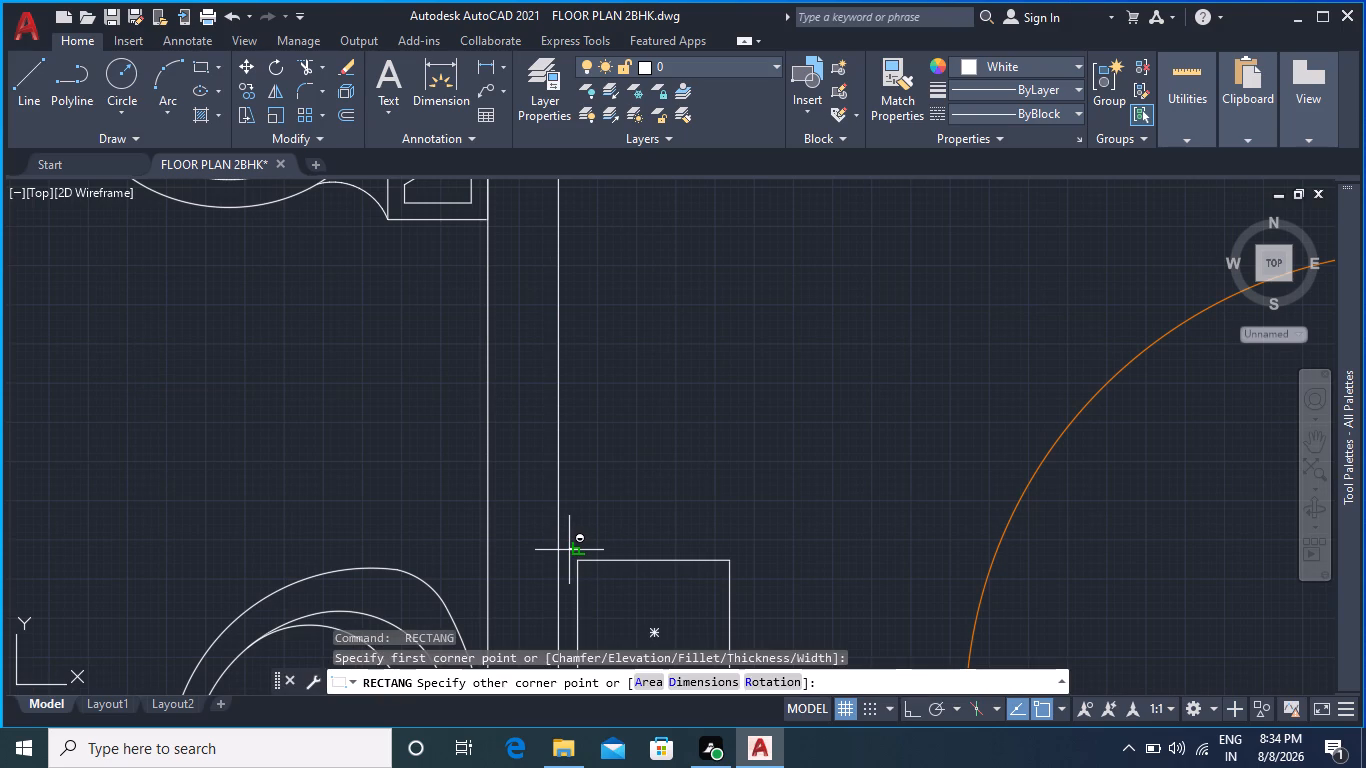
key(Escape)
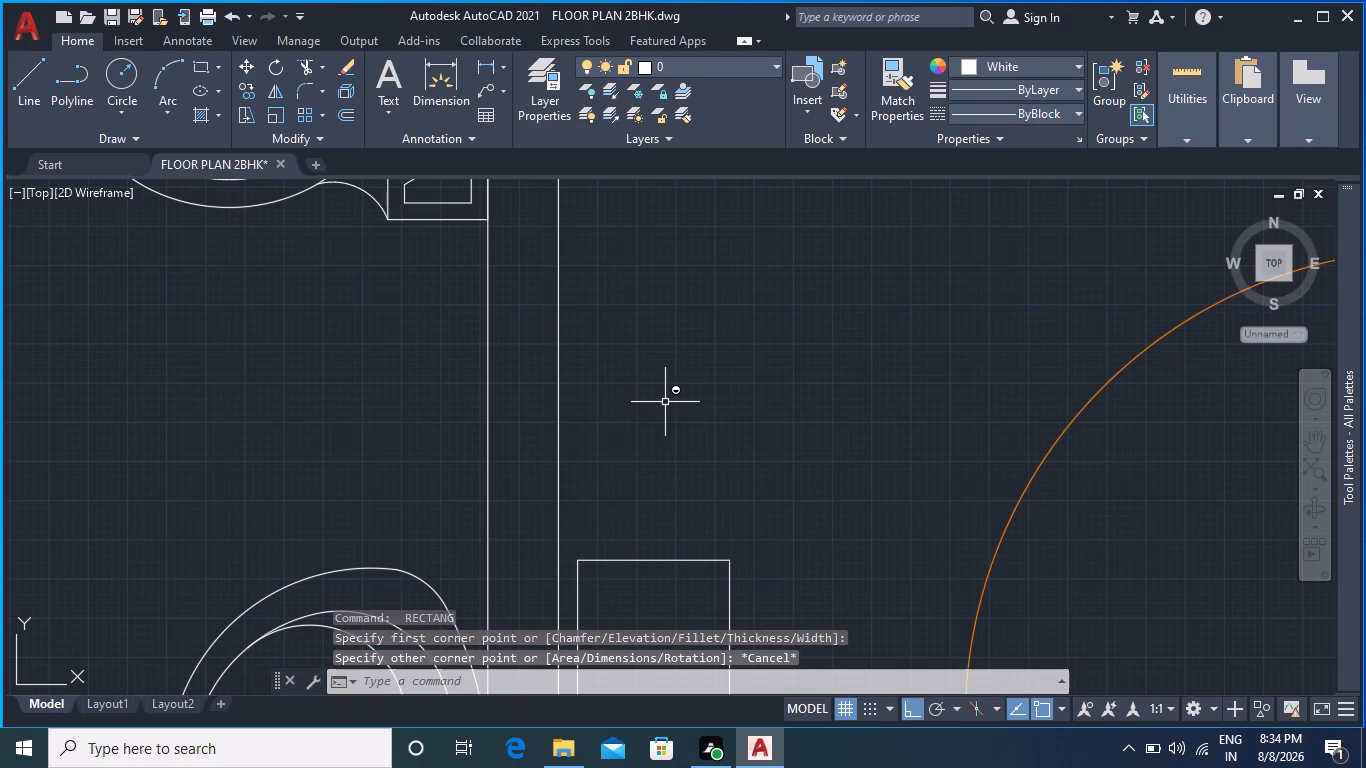
Draw a smaller, upright rectangle just north of the square one, close to the STORE ROOM's west wall.
key(space)
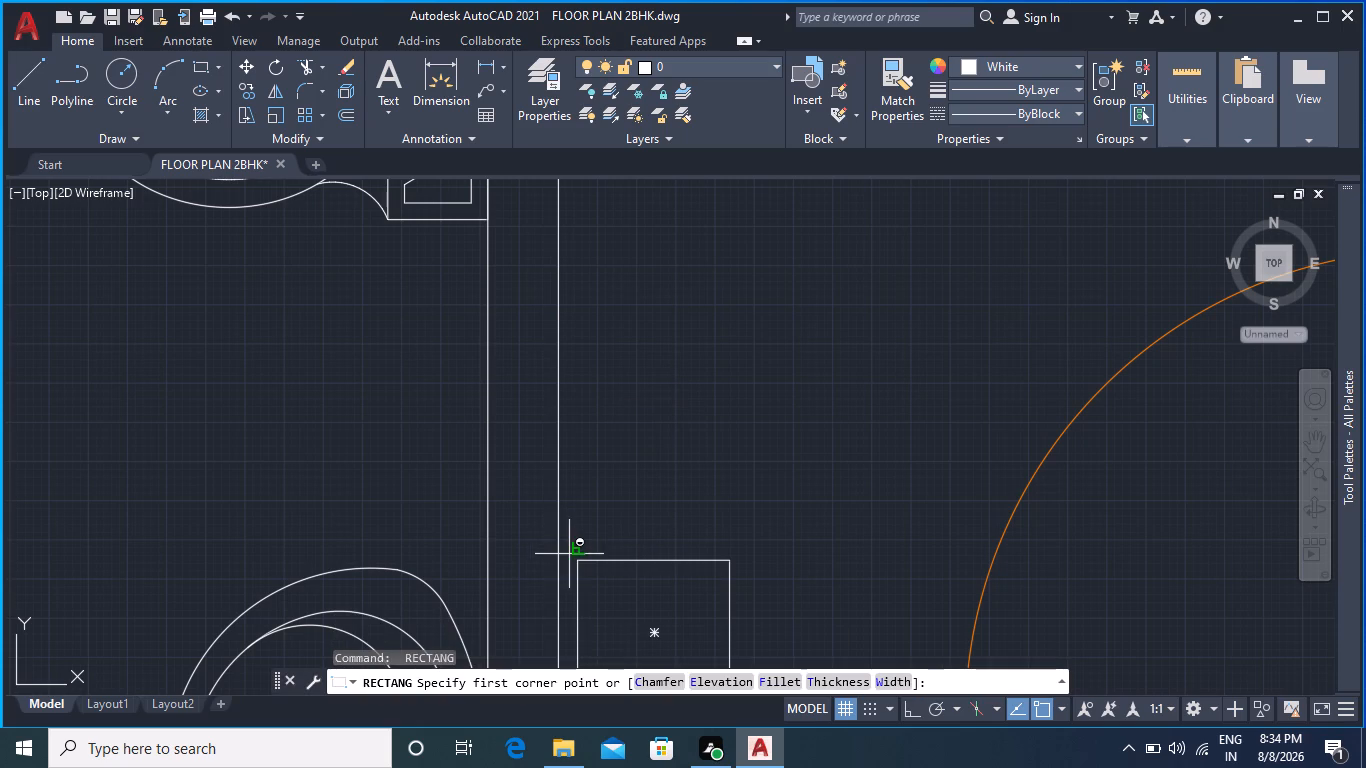
scroll(569, 551, up, 2)
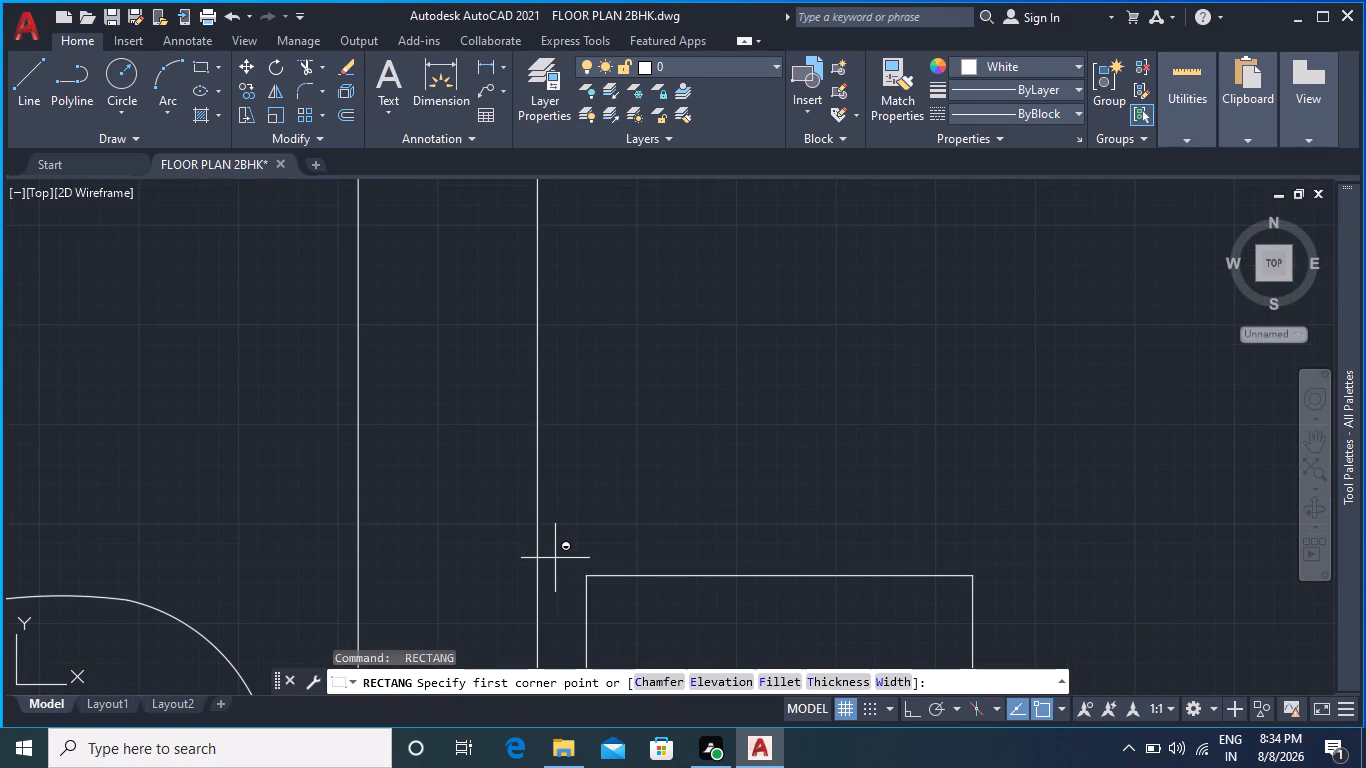
click(555, 558)
scroll(730, 310, down, 1)
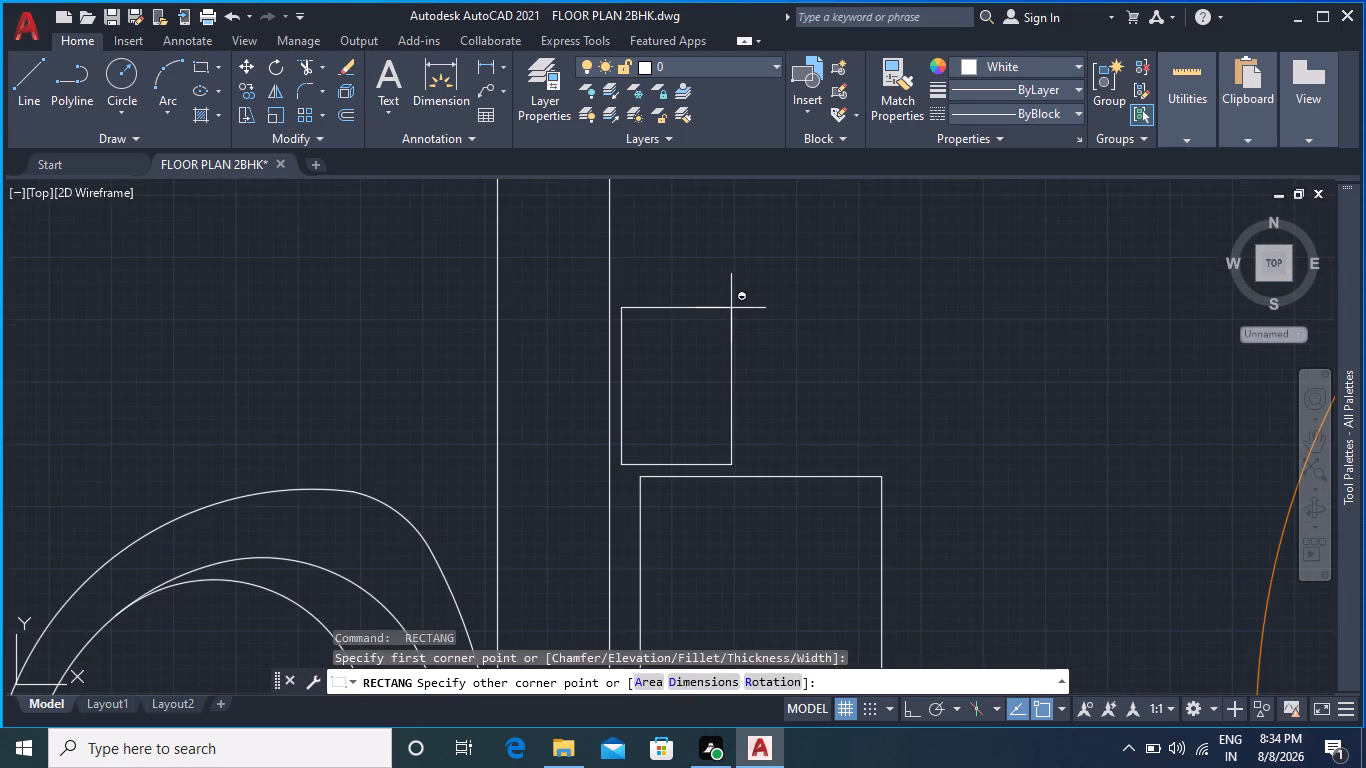
click(758, 259)
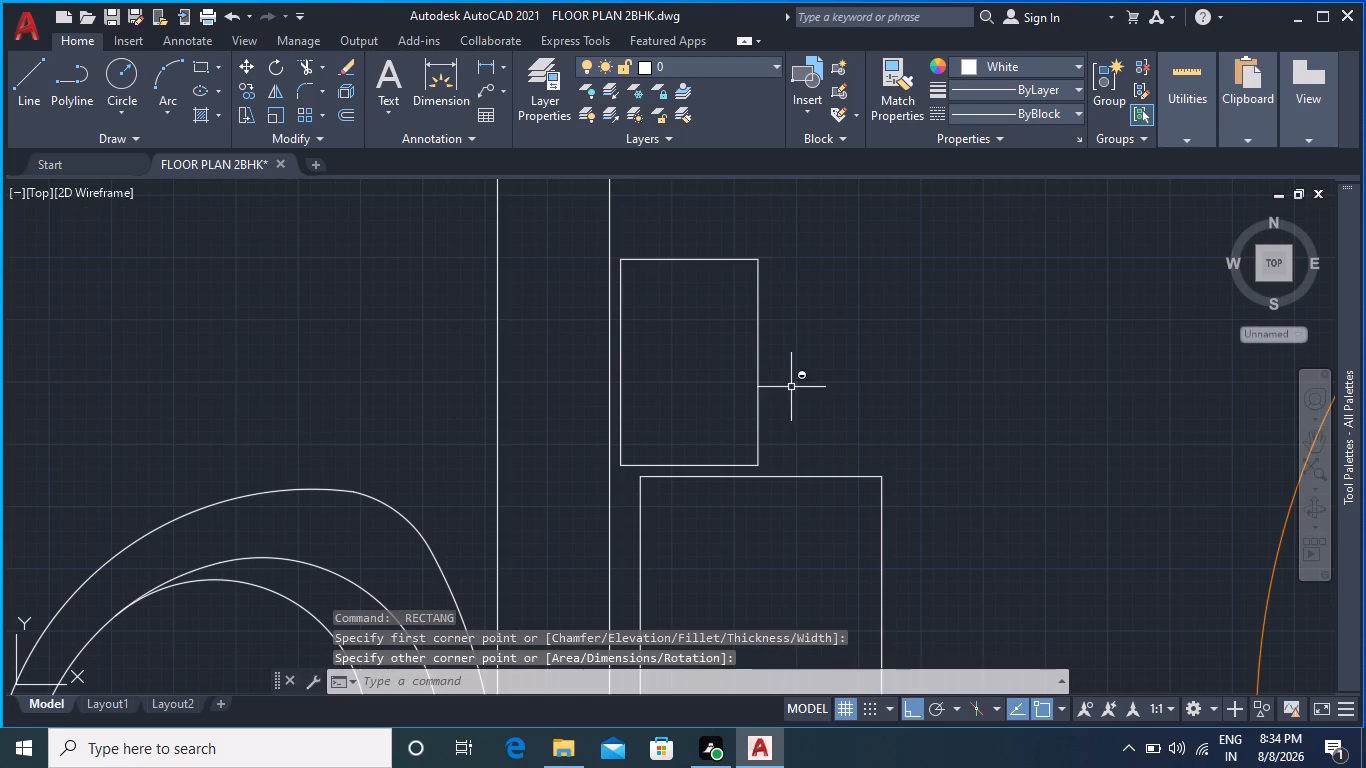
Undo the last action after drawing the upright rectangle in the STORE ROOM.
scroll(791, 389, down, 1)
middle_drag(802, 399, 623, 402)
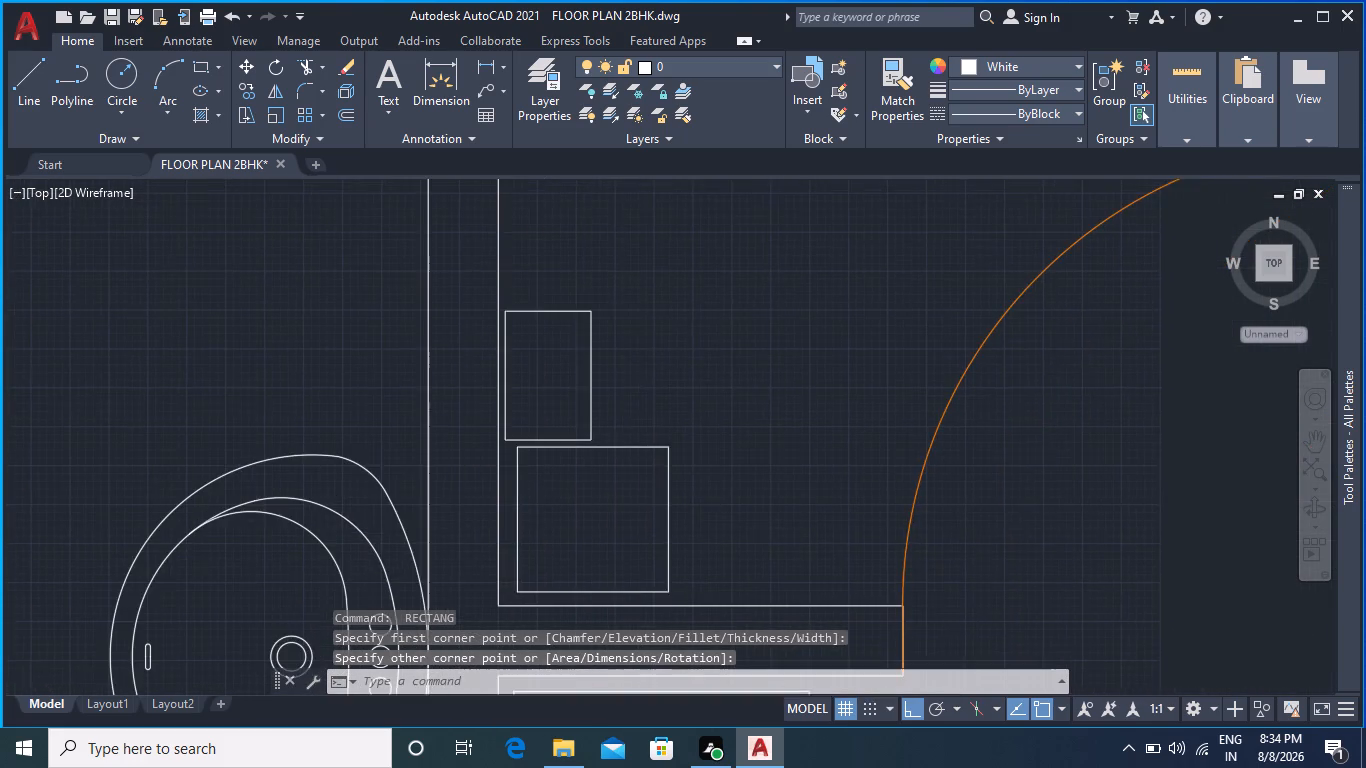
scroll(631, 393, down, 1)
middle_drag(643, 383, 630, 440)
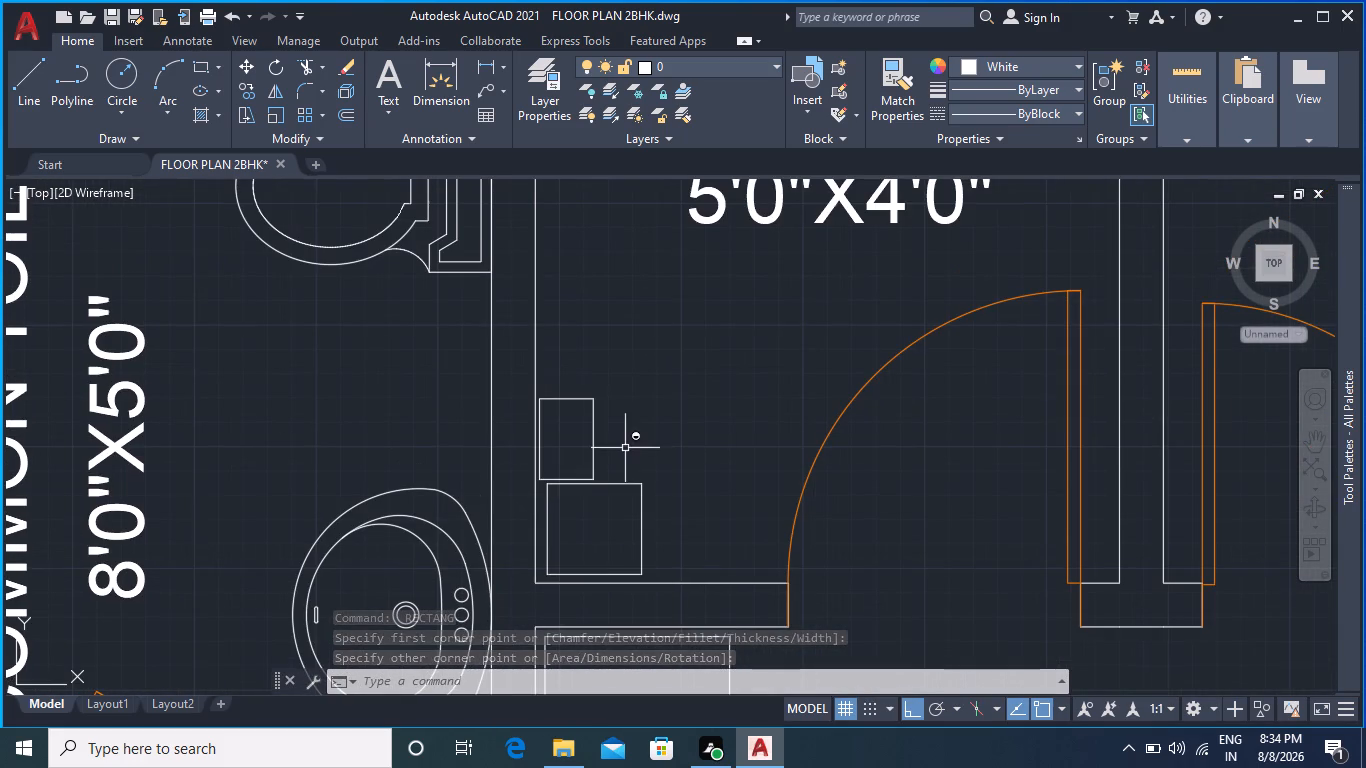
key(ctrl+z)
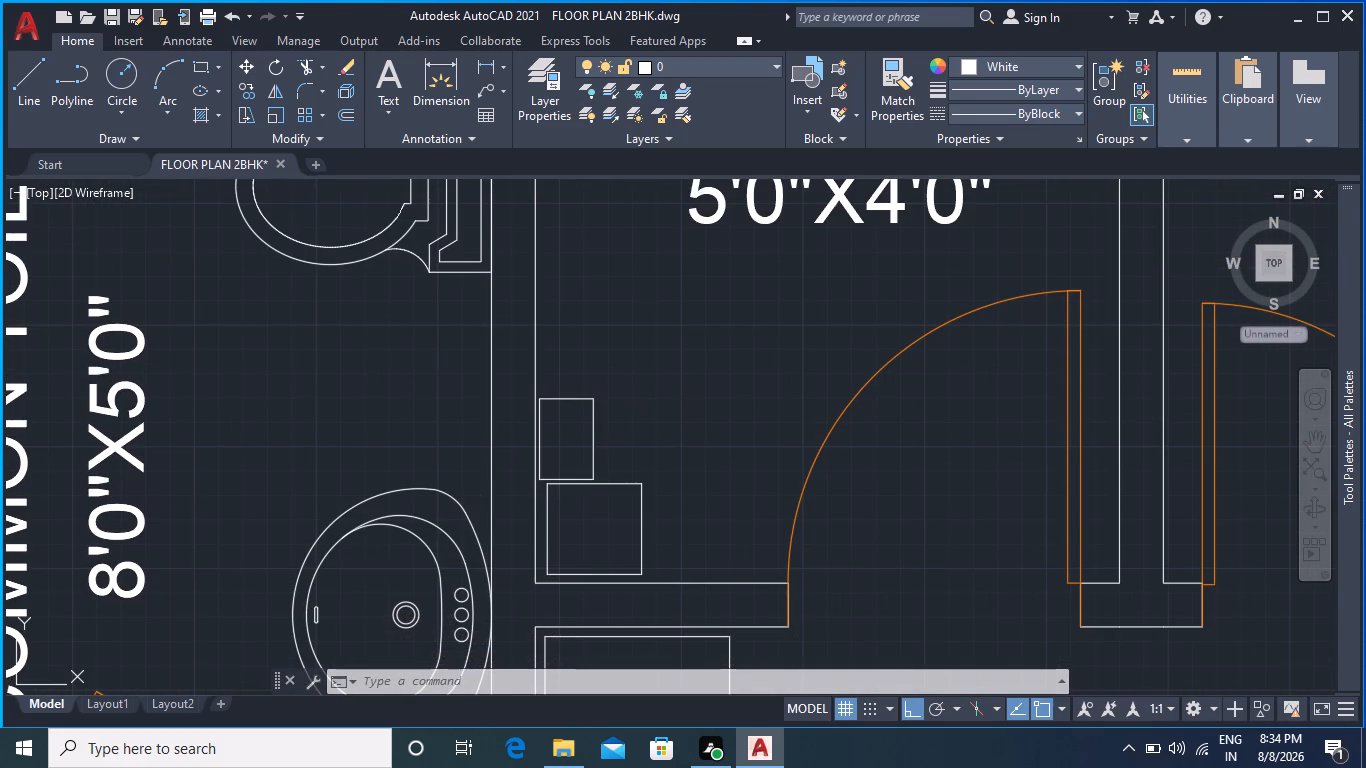
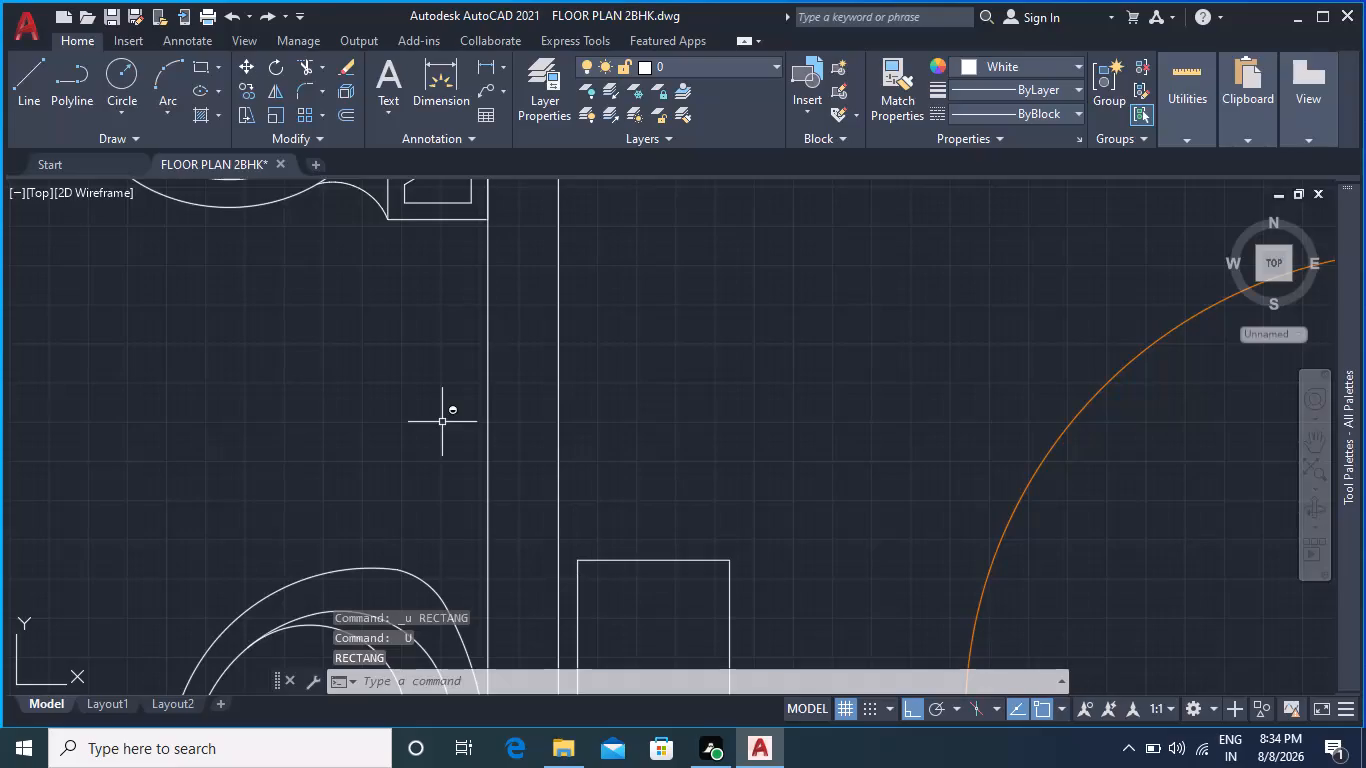
Draw a tall rectangle in the store room just above the small box, along the wall shared with the common toilet.
click(204, 70)
click(573, 546)
scroll(703, 358, down, 1)
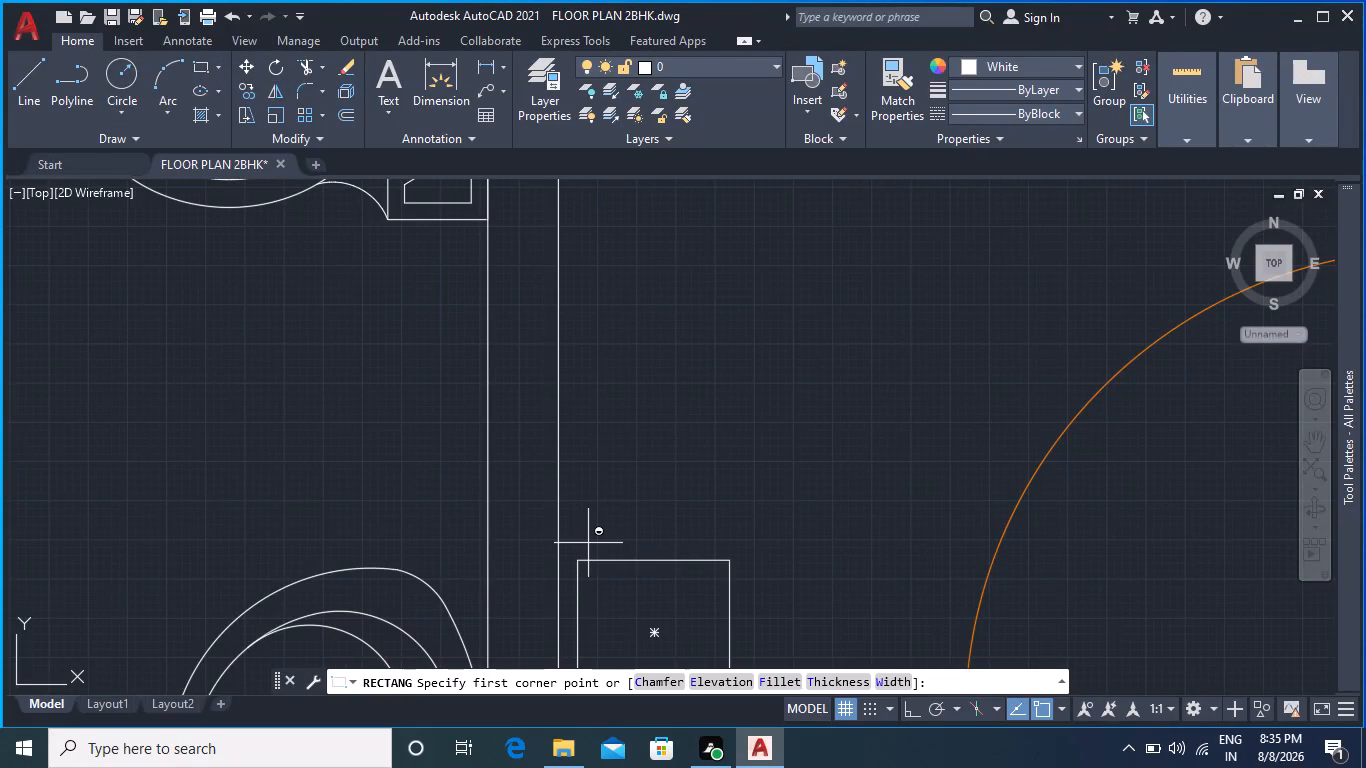
scroll(706, 357, down, 1)
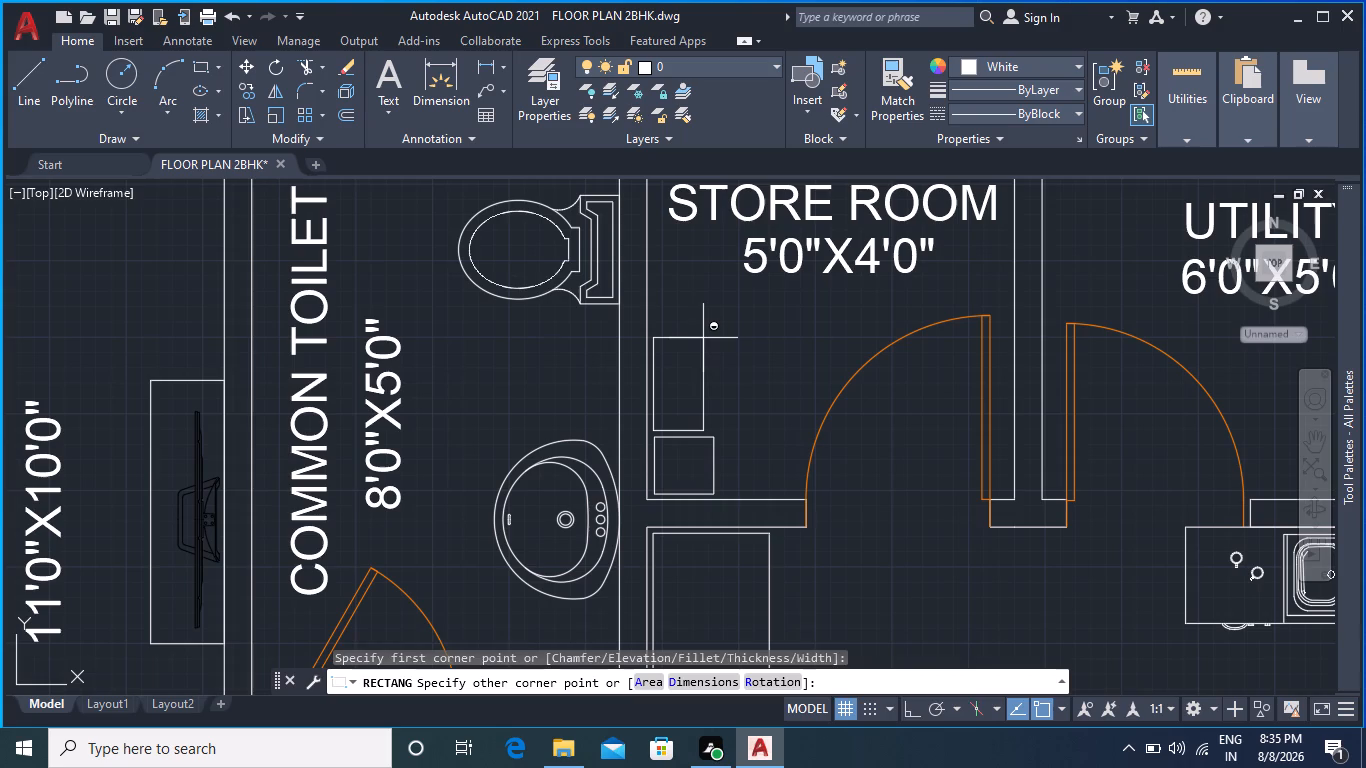
click(703, 338)
key(Escape)
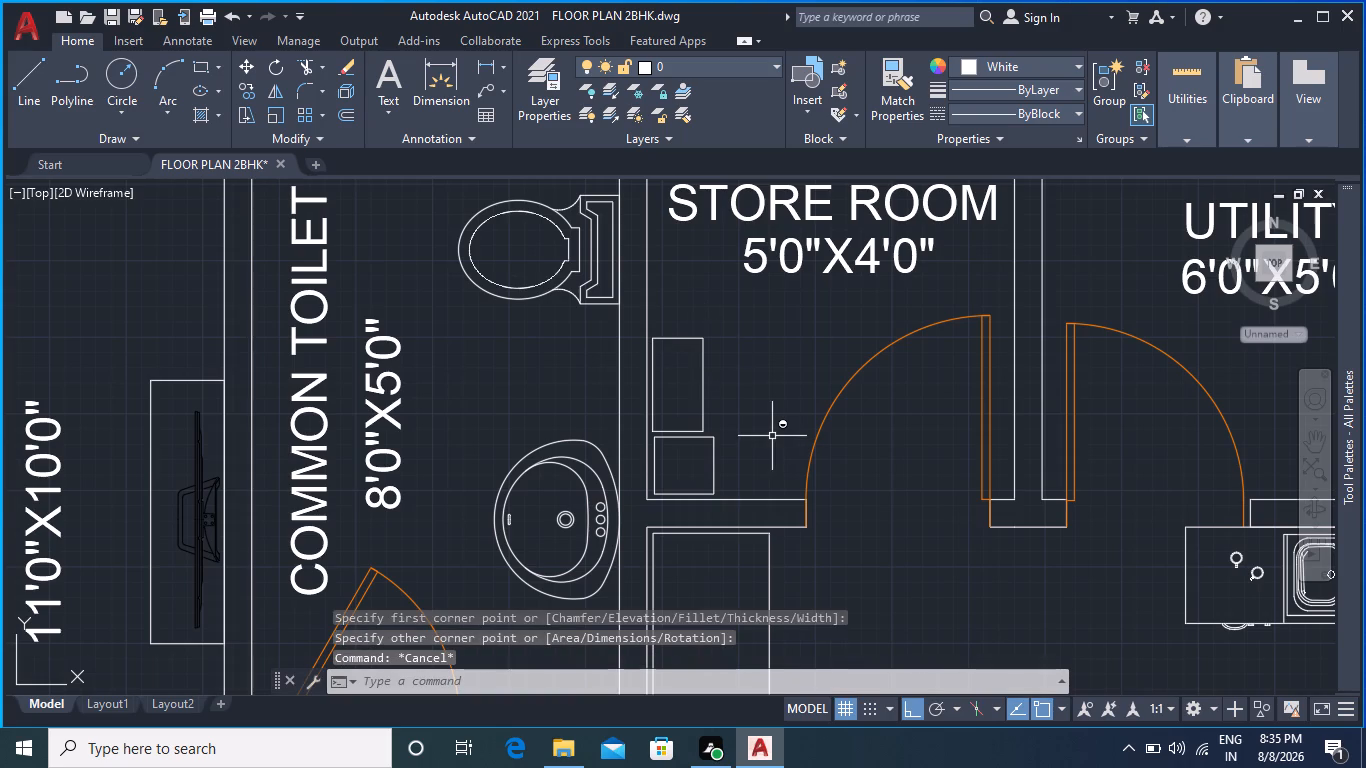
Draw a vertical line through the small store room box from the midpoint of its top edge to its bottom edge.
scroll(732, 432, down, 1)
scroll(732, 432, up, 1)
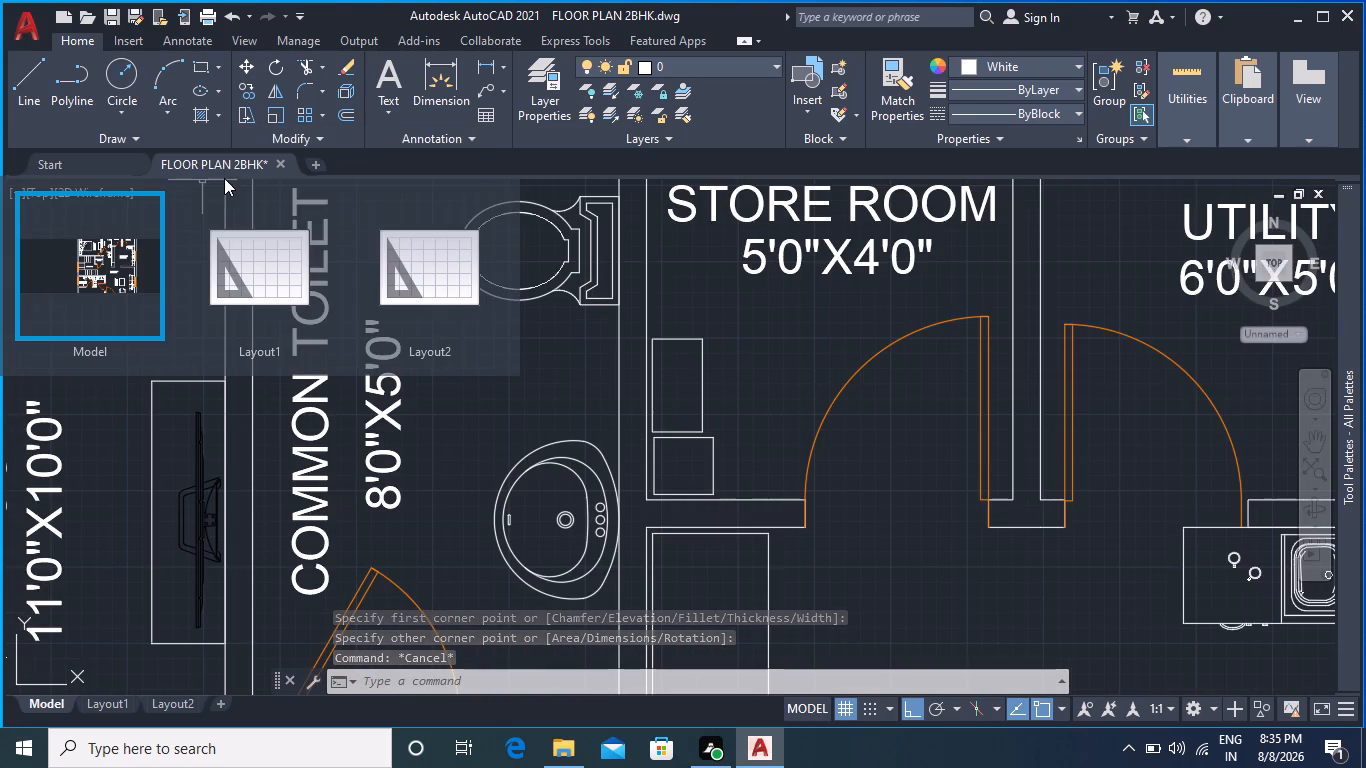
scroll(338, 215, up, 2)
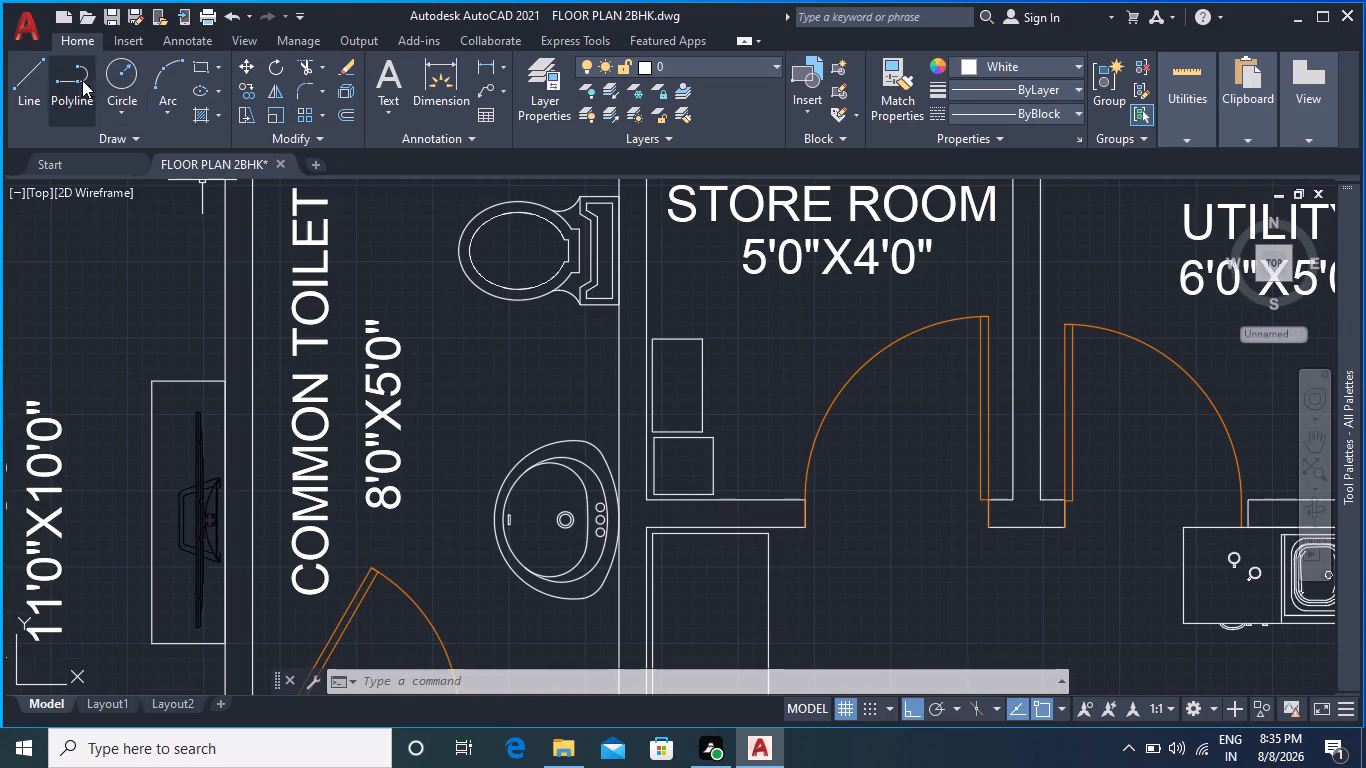
click(19, 80)
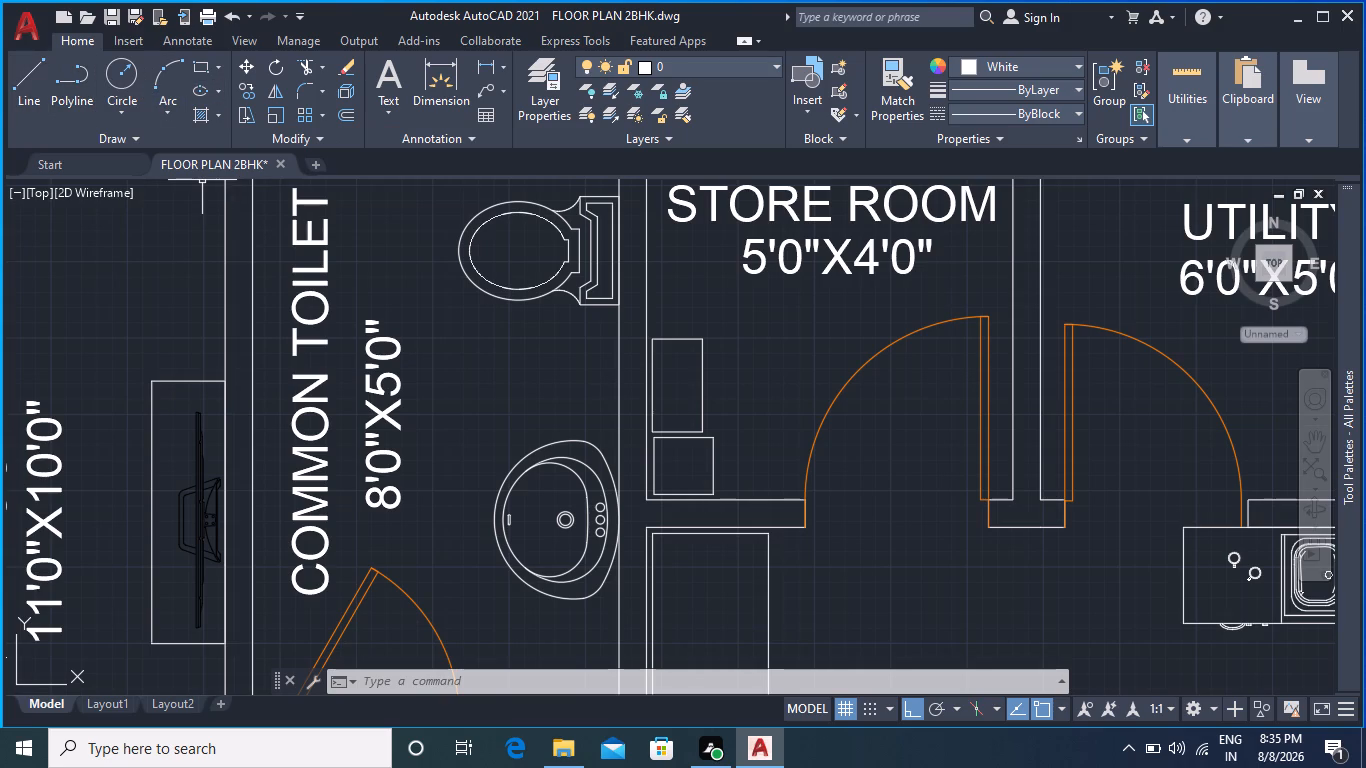
scroll(753, 499, up, 2)
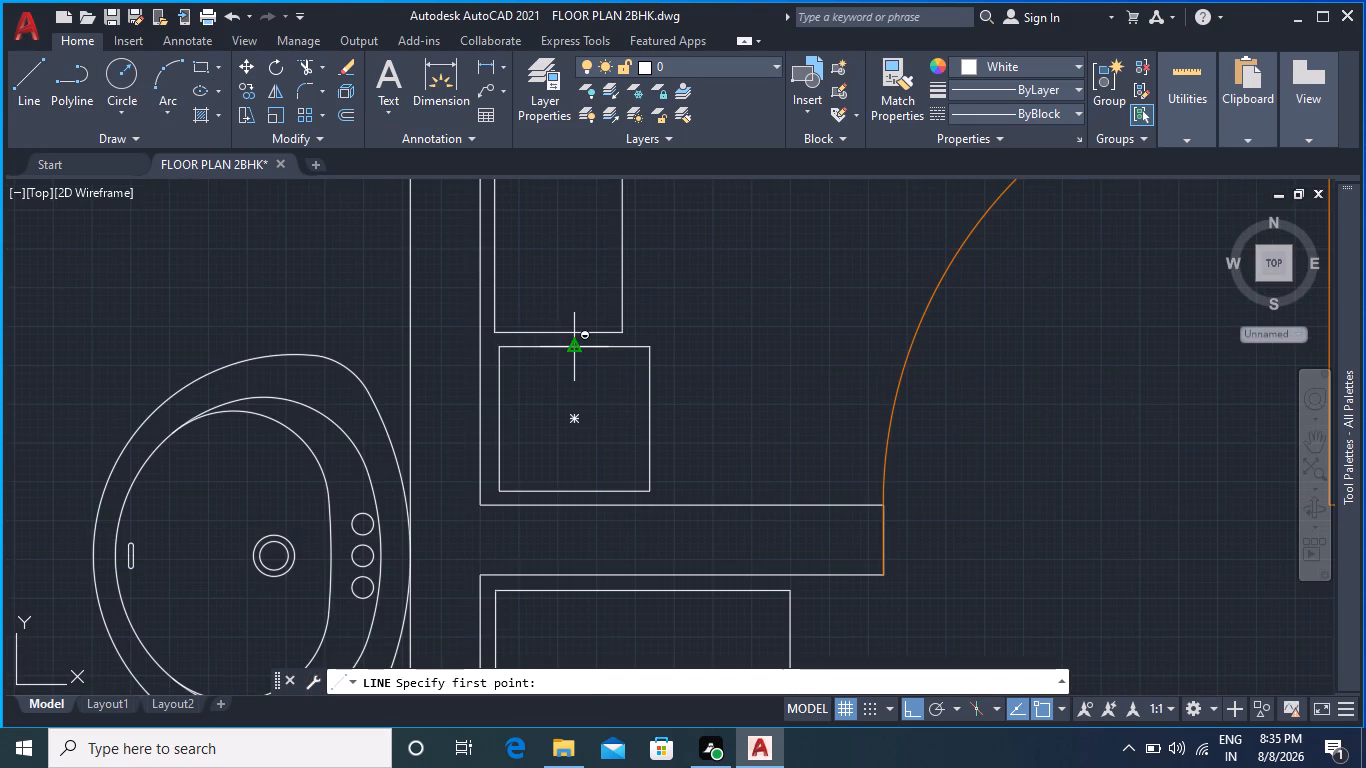
click(572, 346)
click(576, 487)
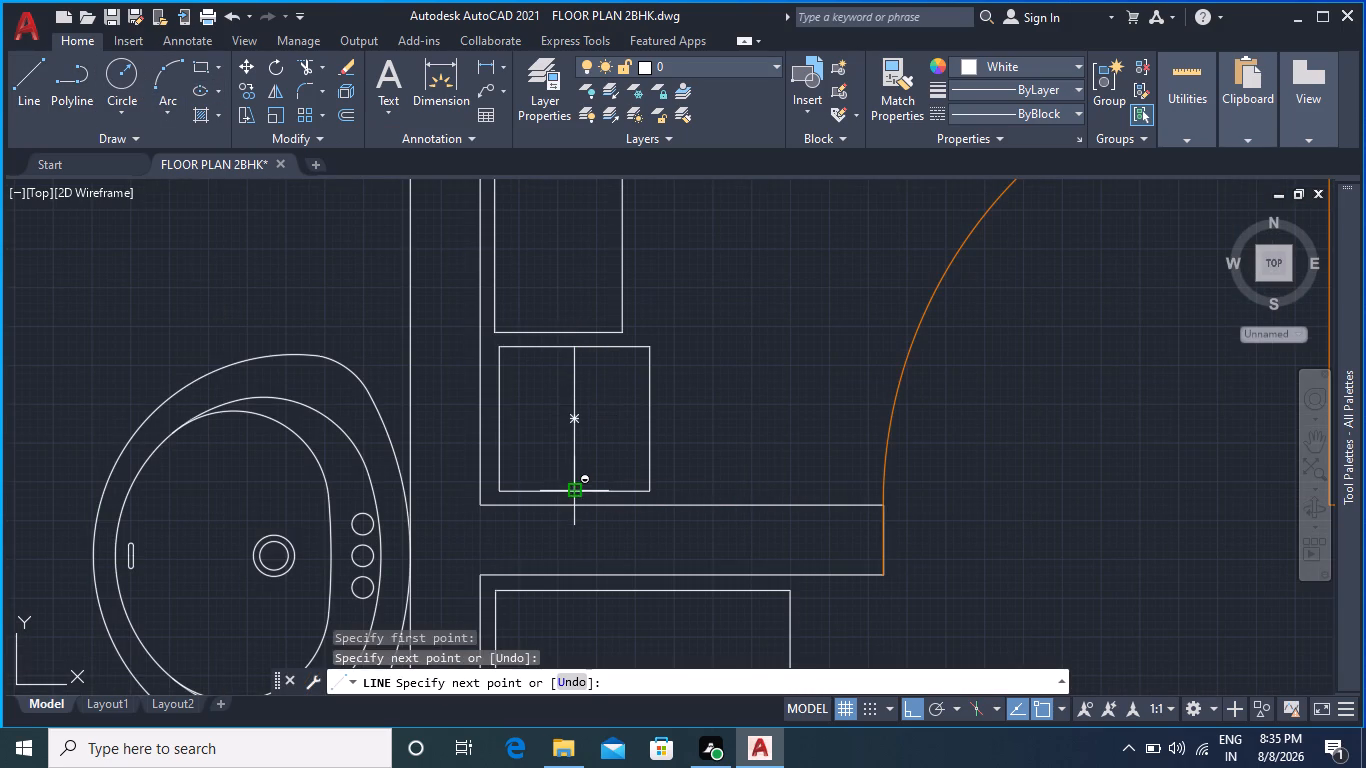
key(Escape)
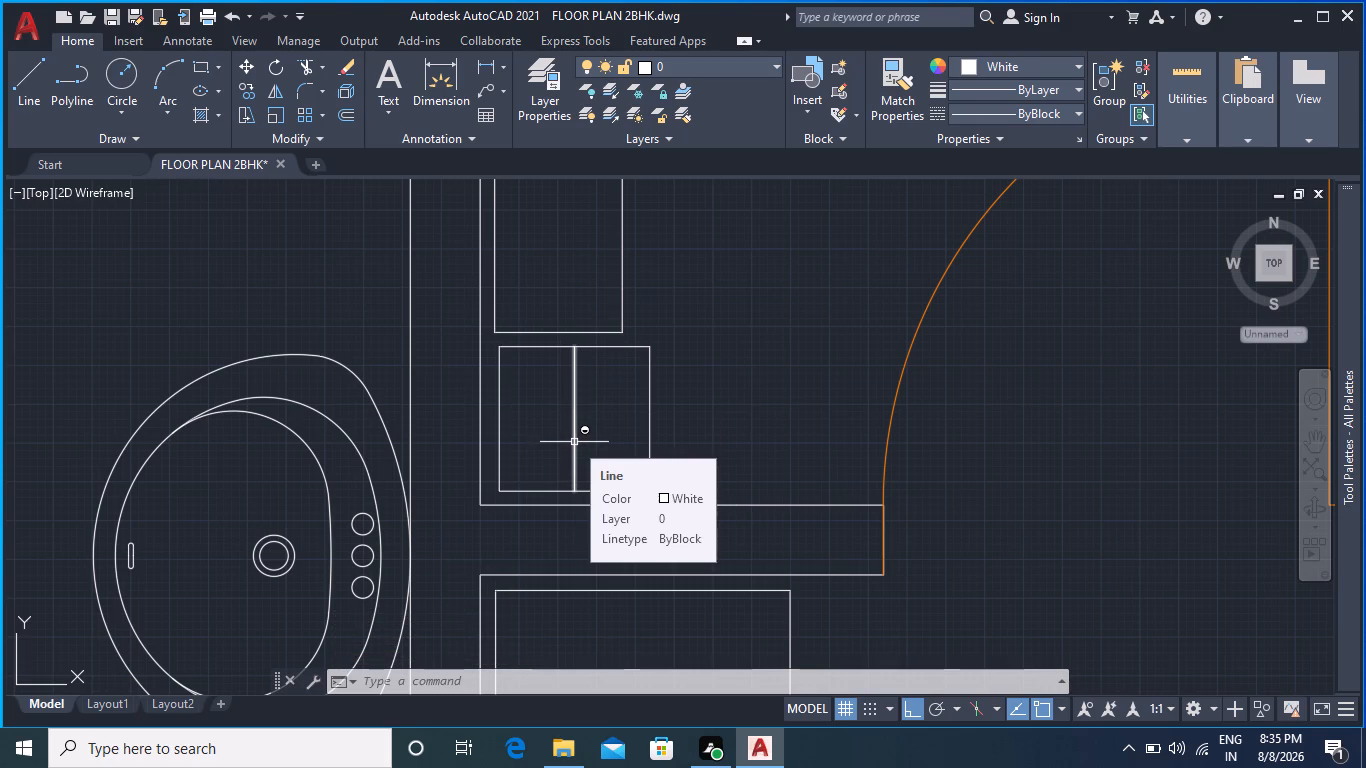
Offset the small box's vertical centre line by 1" to both sides.
key(o)
key(Return)
key(1)
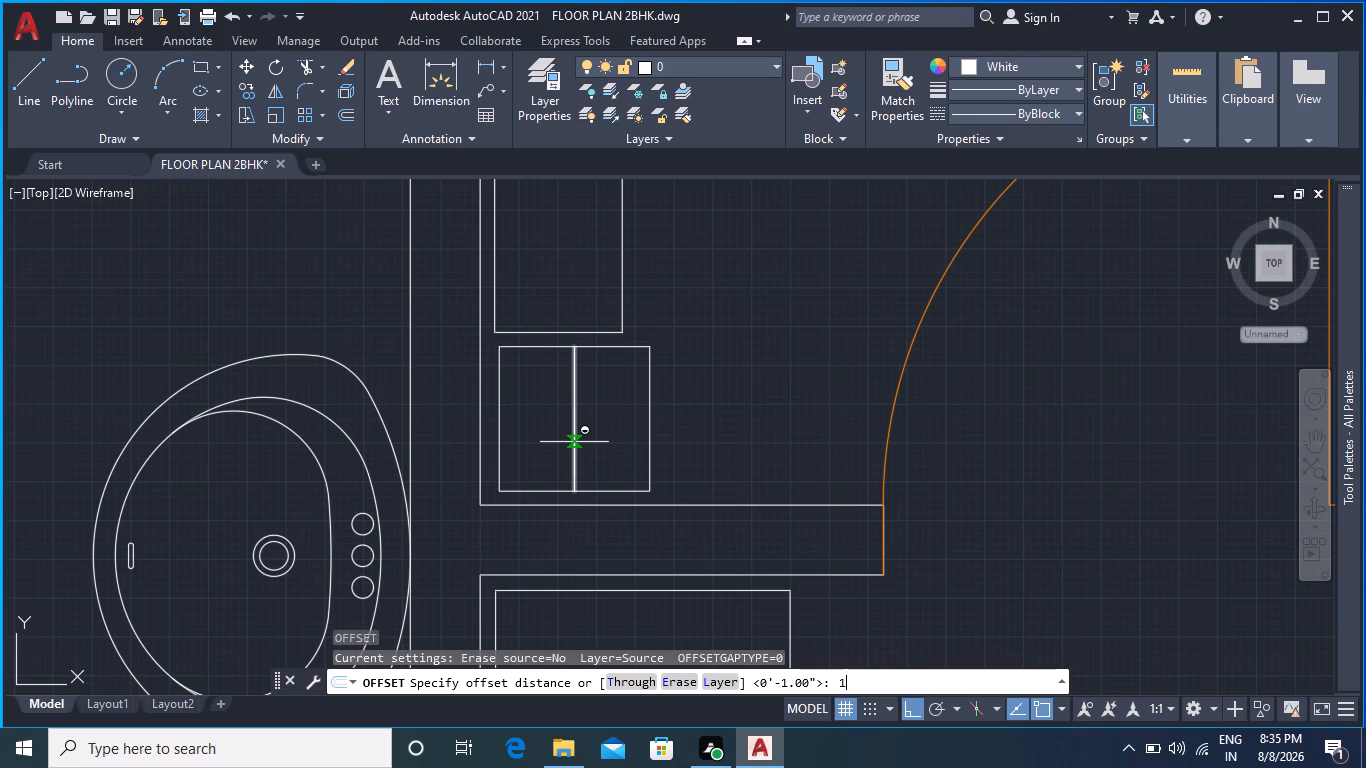
key(shift+quotedbl)
key(Return)
click(574, 427)
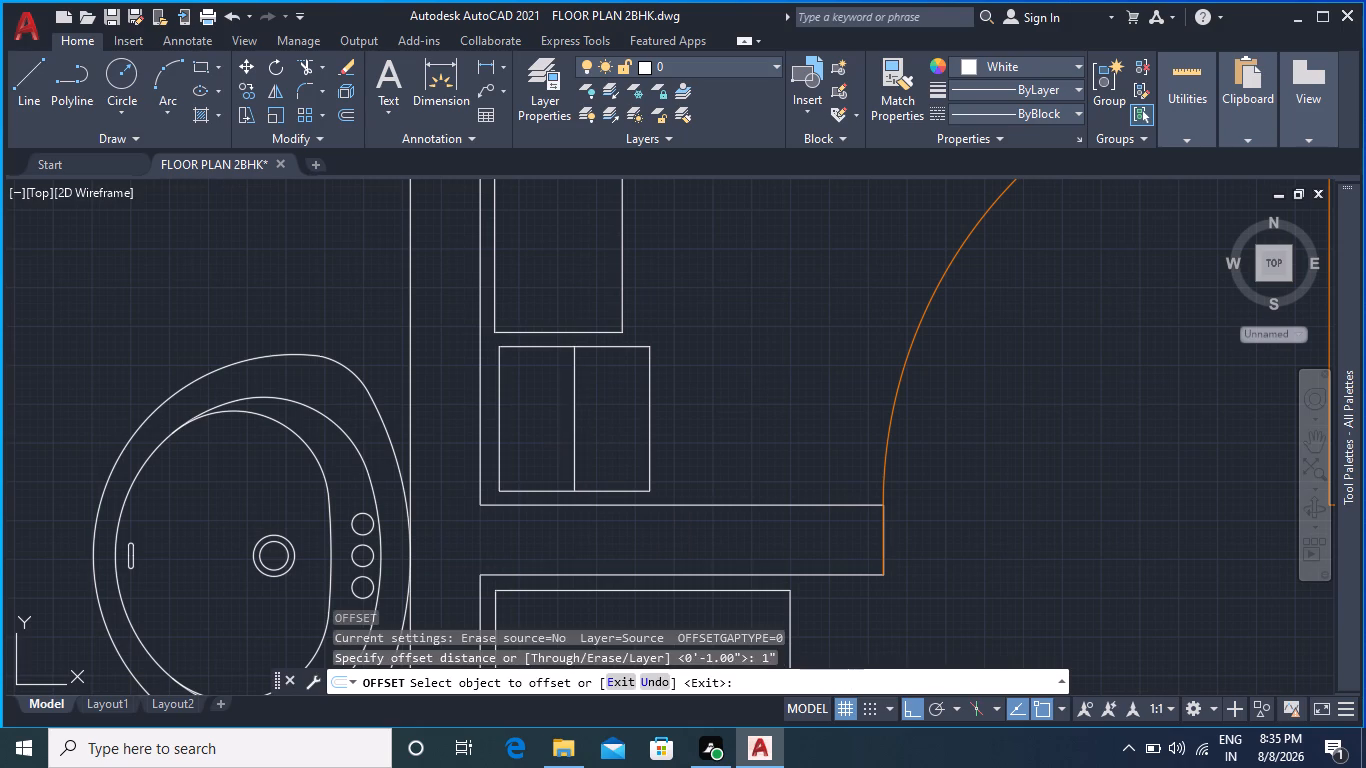
click(564, 430)
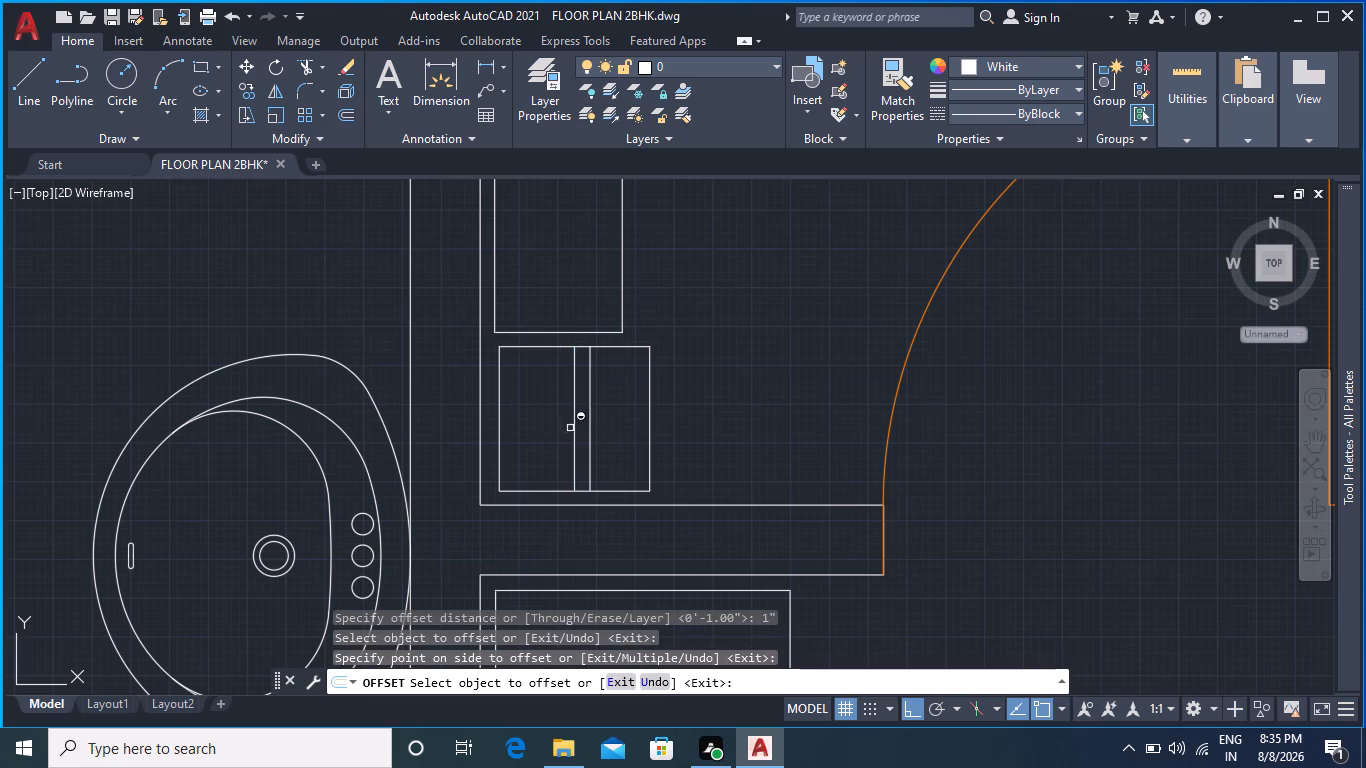
click(573, 433)
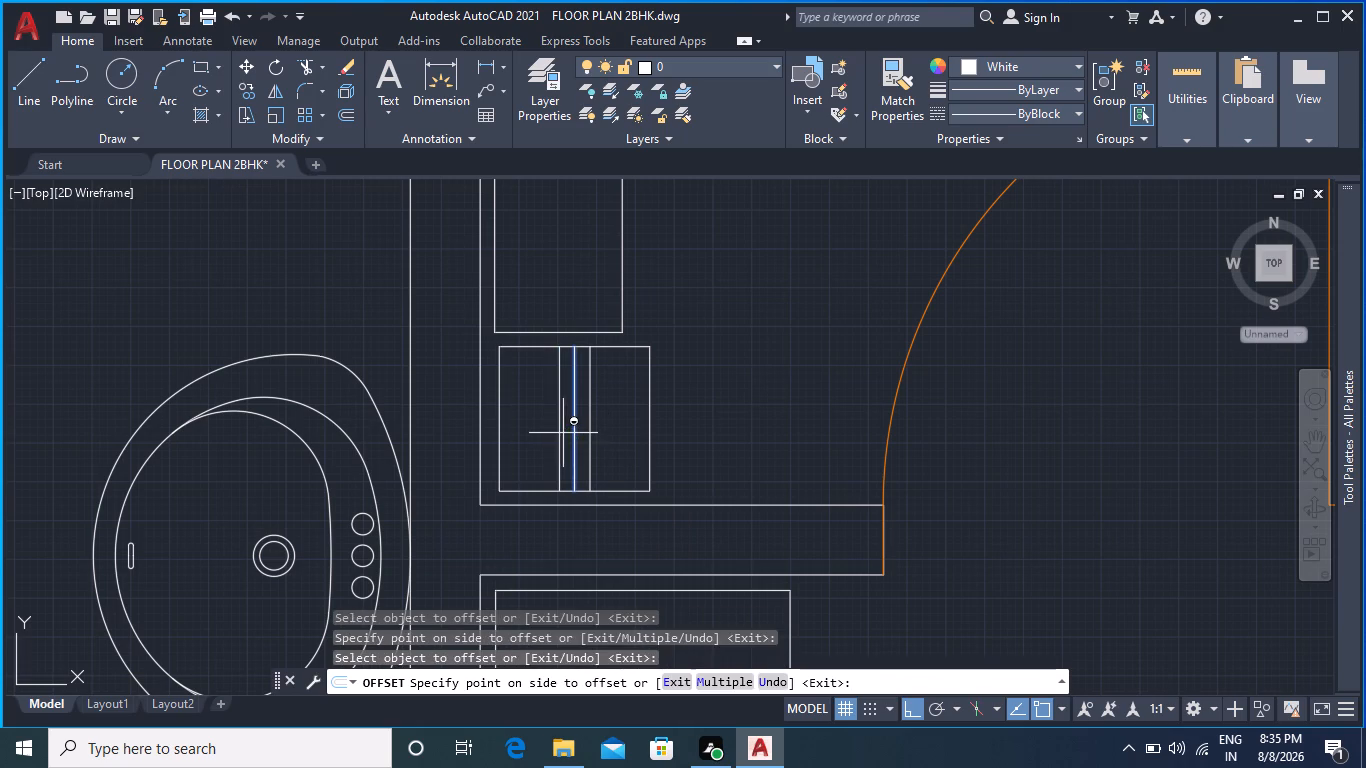
click(563, 433)
middle_drag(574, 307, 570, 412)
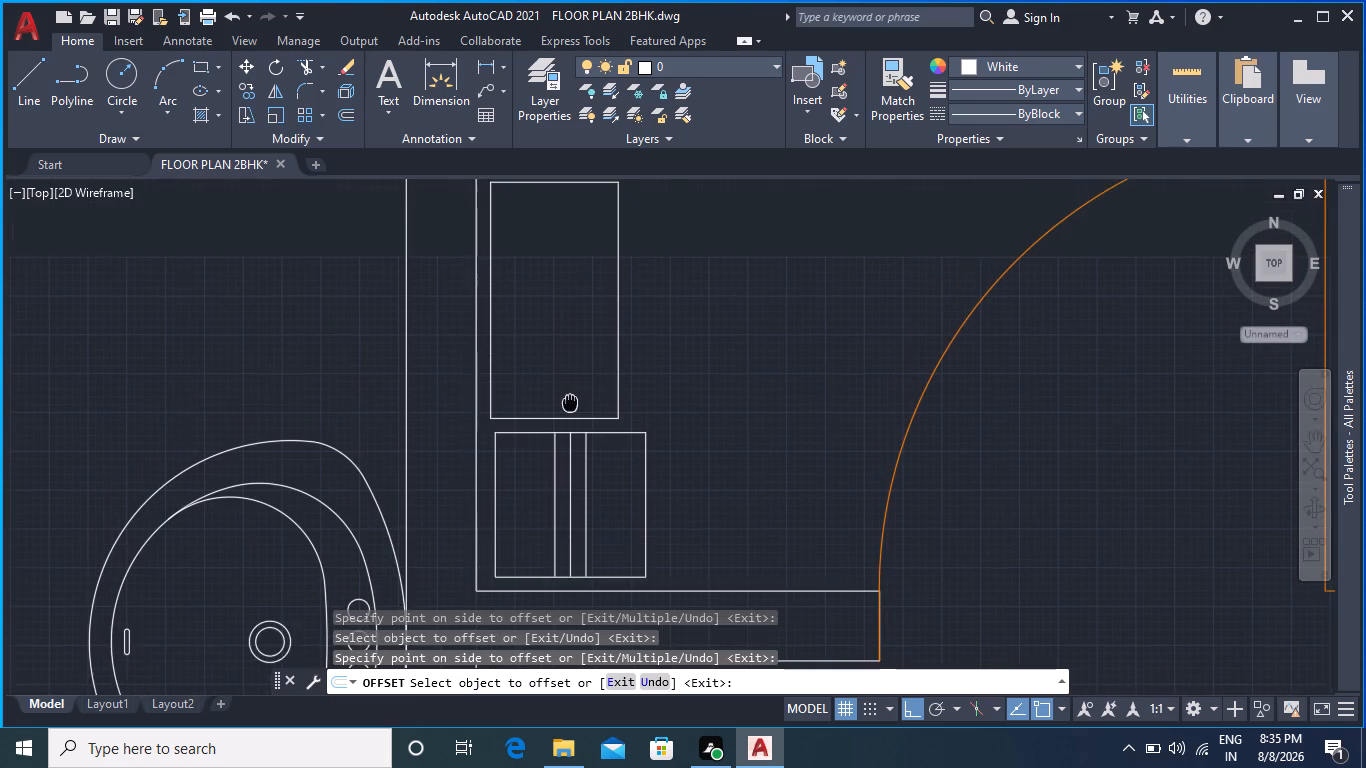
scroll(629, 407, down, 2)
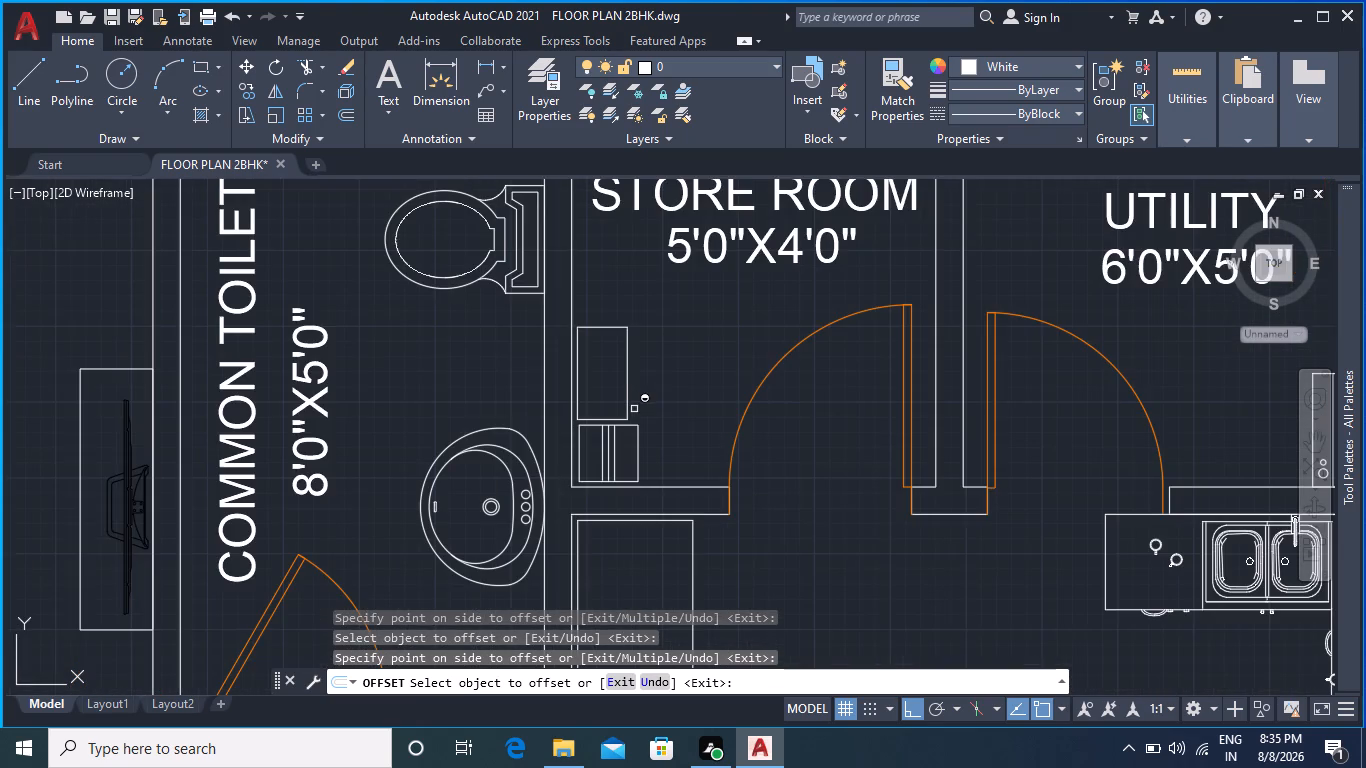
scroll(637, 410, down, 2)
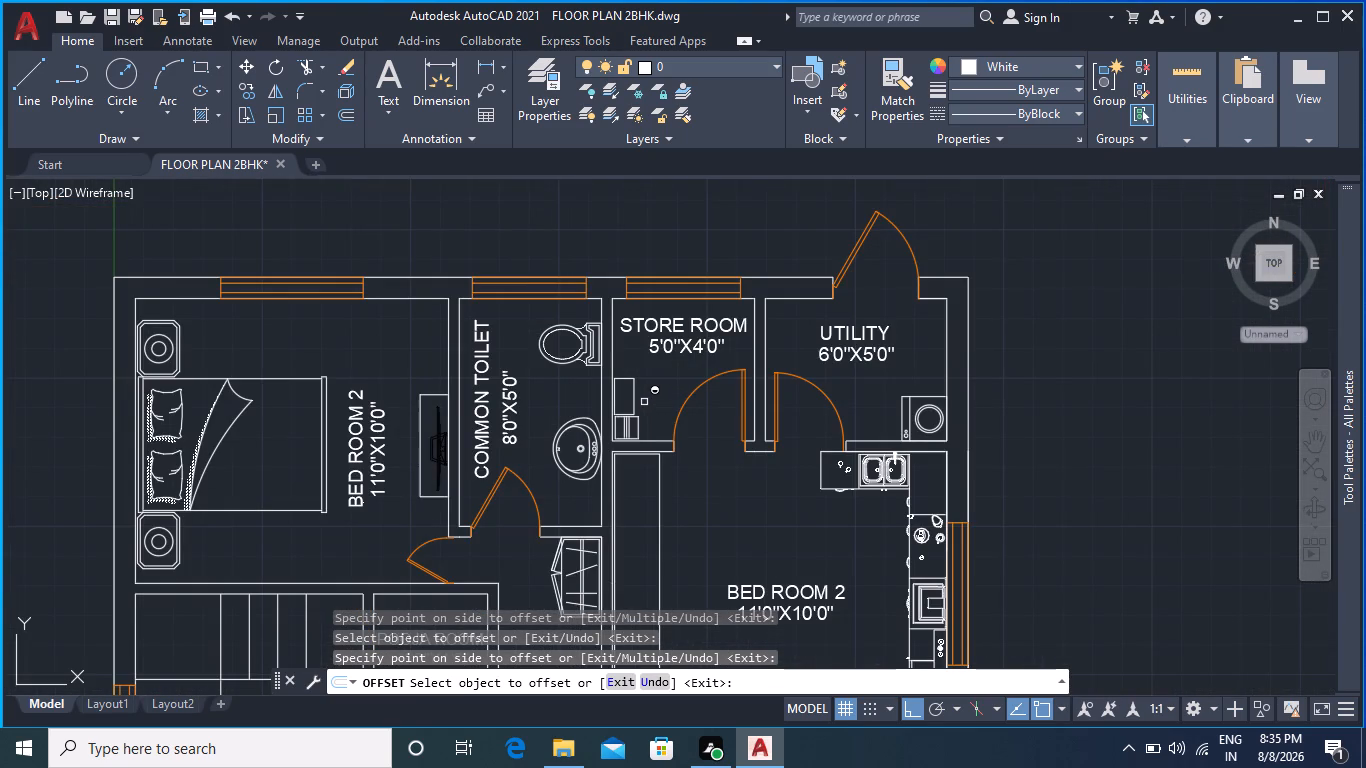
key(Escape)
Change the BED ROOM 2 label in the room with the sink and cooking counter below the utility to KITCHEN.
scroll(659, 442, down, 1)
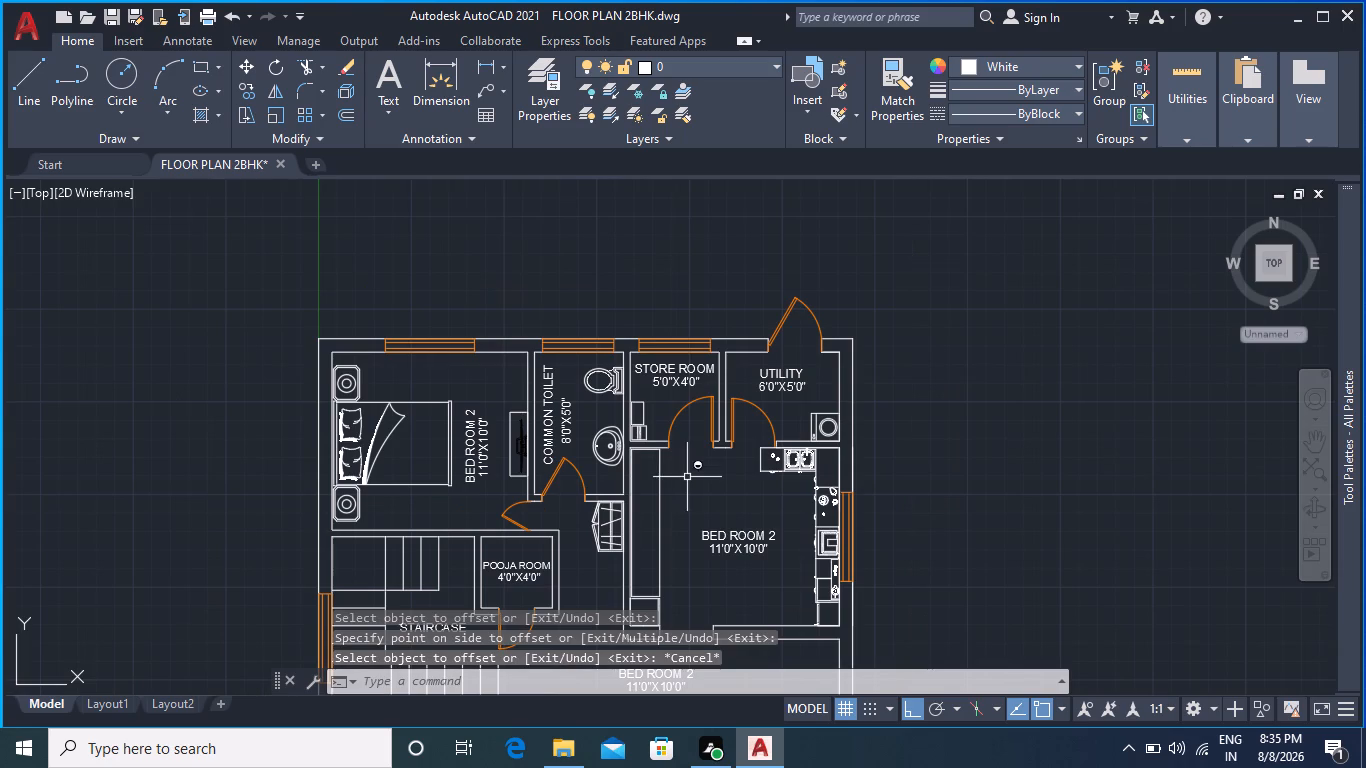
middle_drag(687, 477, 665, 329)
middle_drag(668, 416, 696, 387)
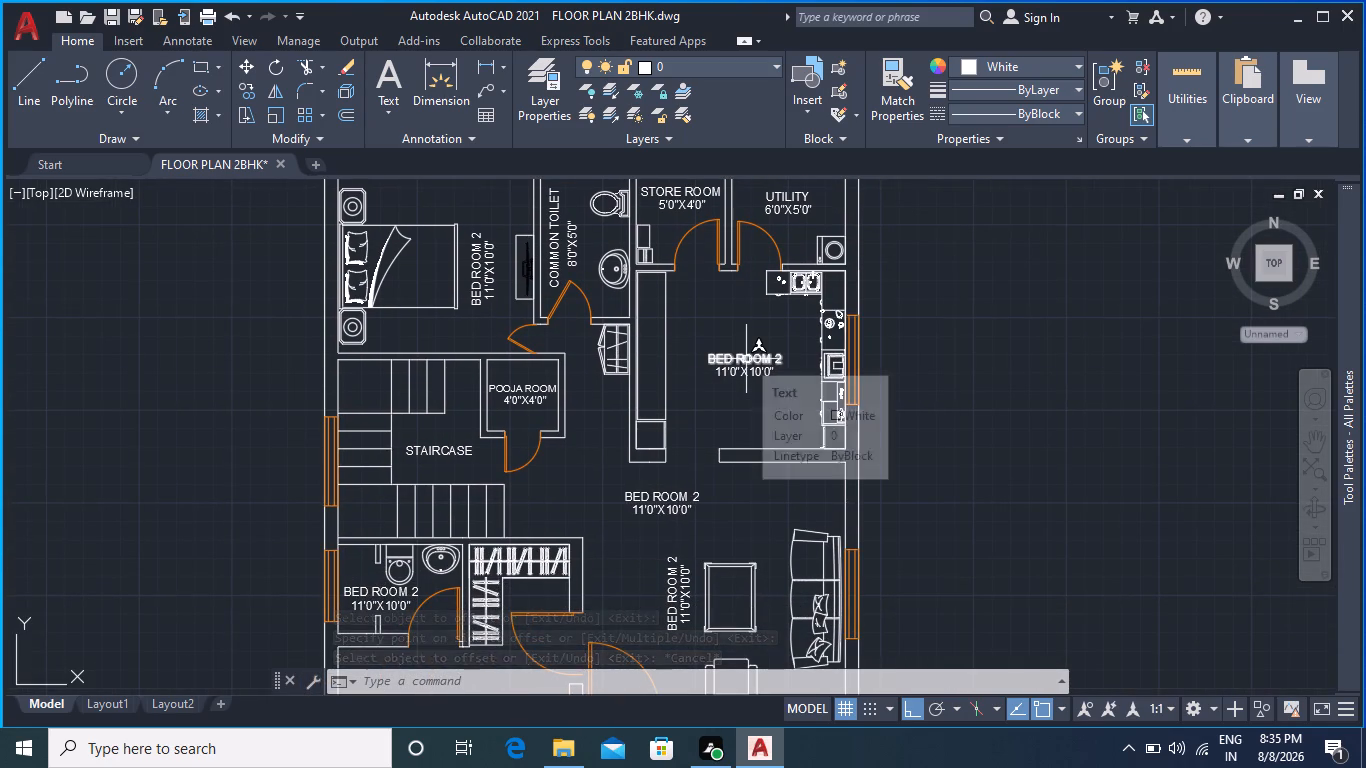
double_click(746, 359)
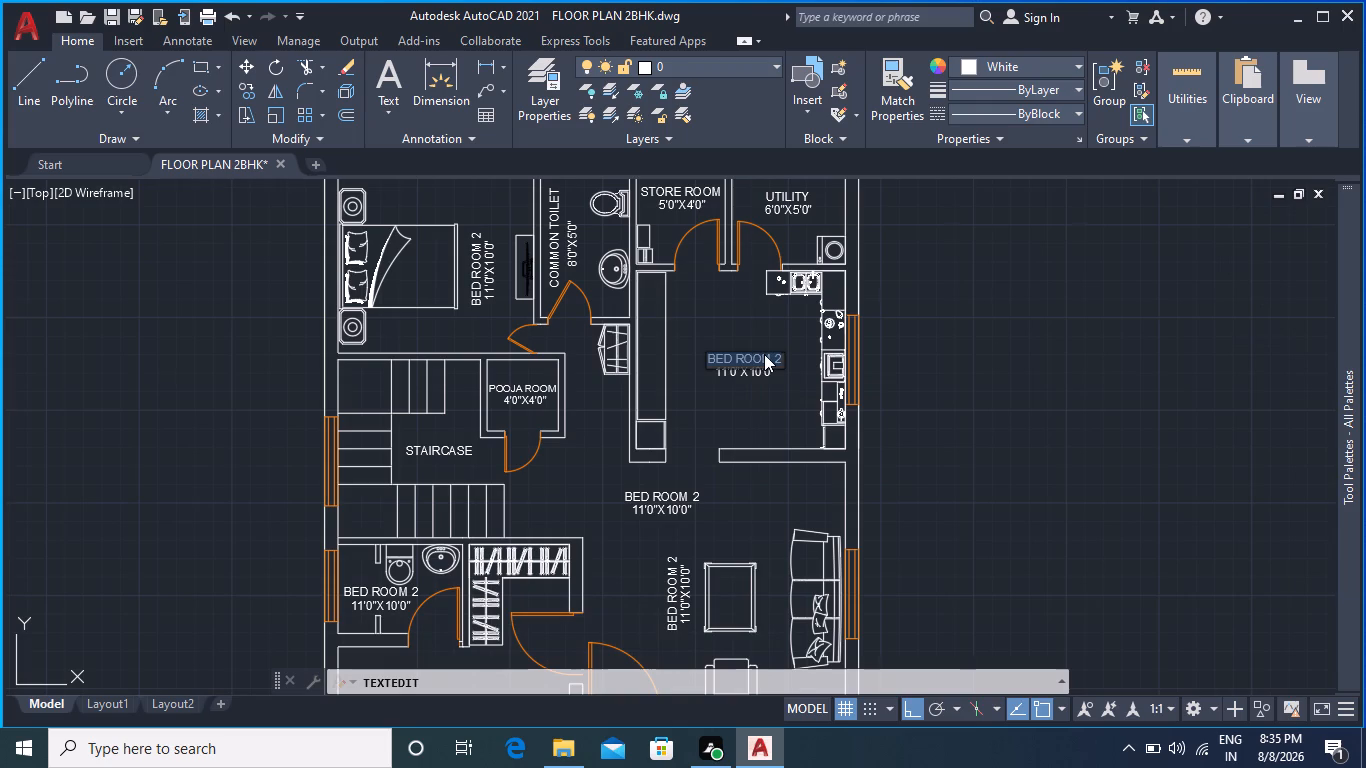
click(771, 353)
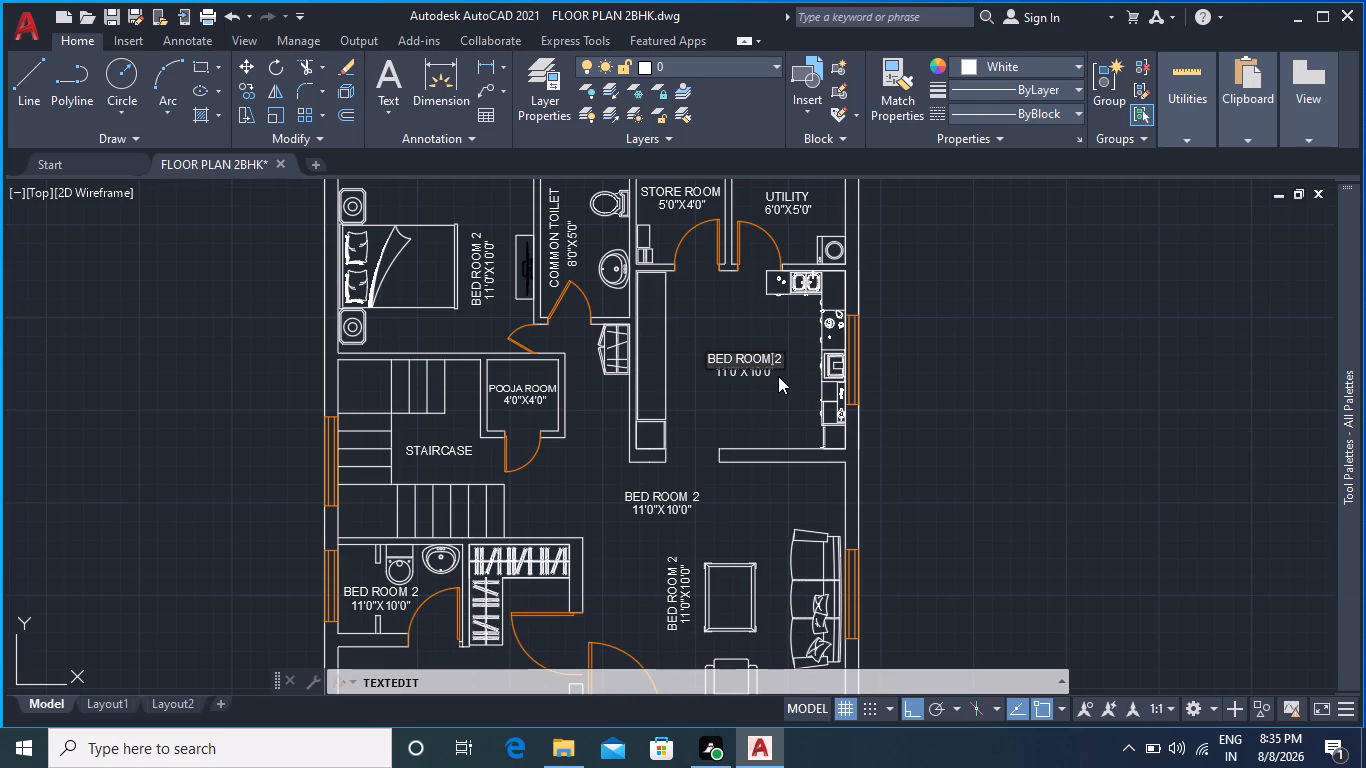
key(BackSpace)
key(BackSpace)
key(BackSpace)
key(BackSpace)
key(BackSpace)
key(BackSpace)
key(BackSpace)
key(BackSpace)
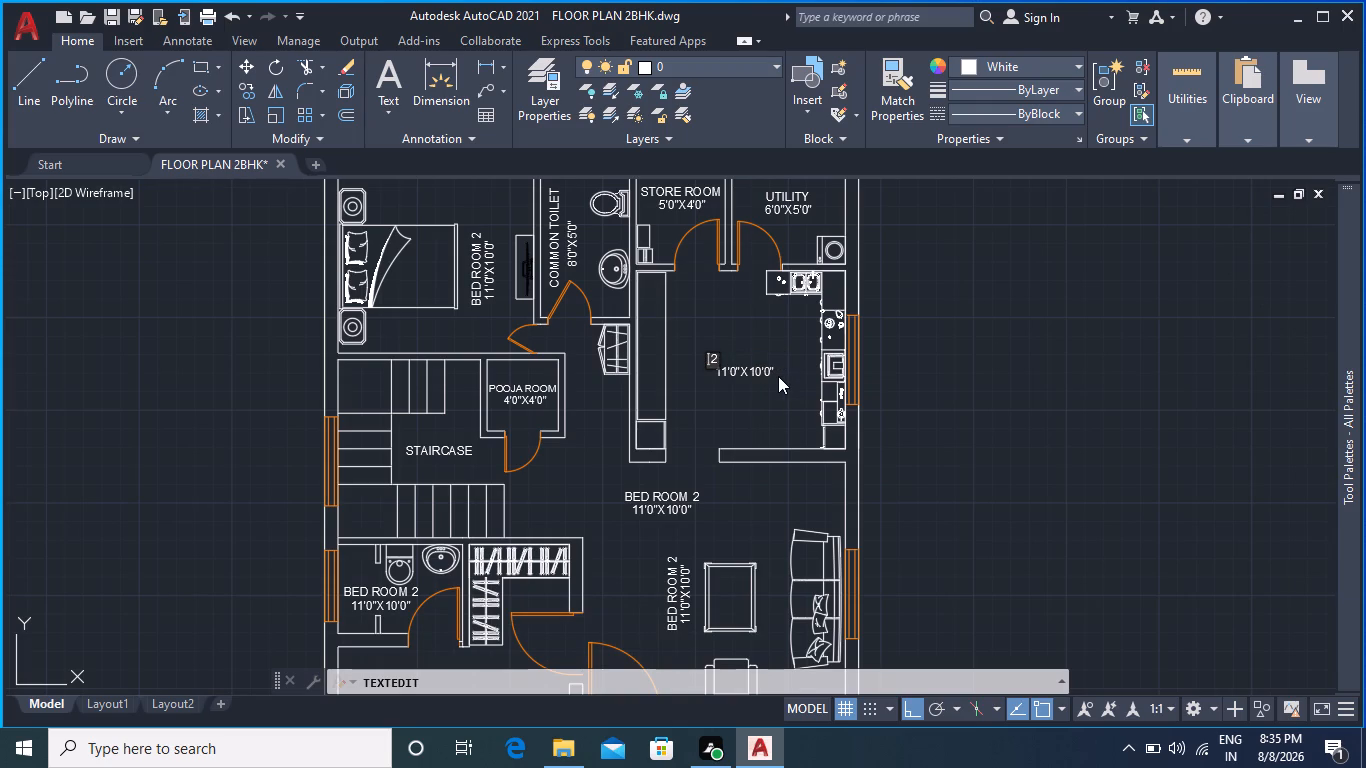
key(Right)
key(Right)
key(BackSpace)
key(BackSpace)
key(BackSpace)
key(BackSpace)
text(ki)
key(BackSpace)
key(BackSpace)
text(KIT)
key(c)
text(HEN)
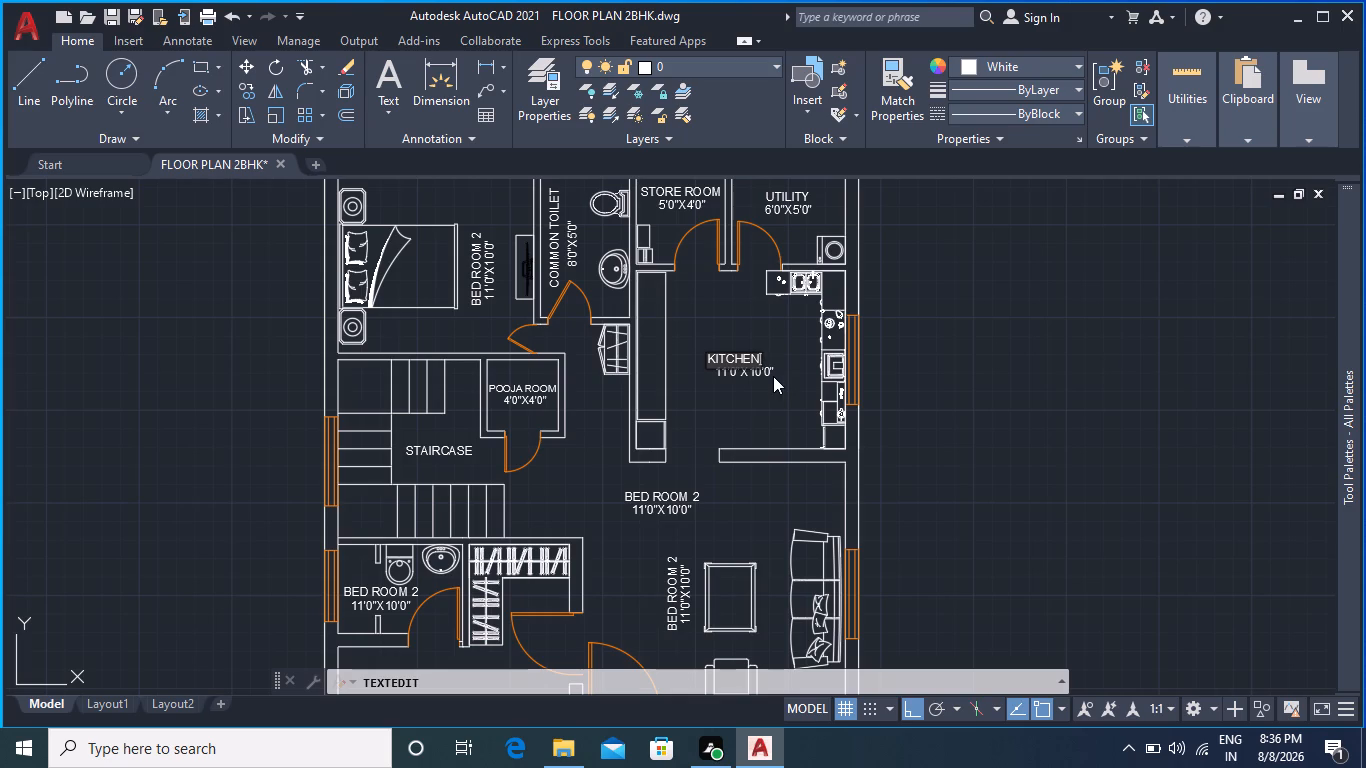
click(773, 379)
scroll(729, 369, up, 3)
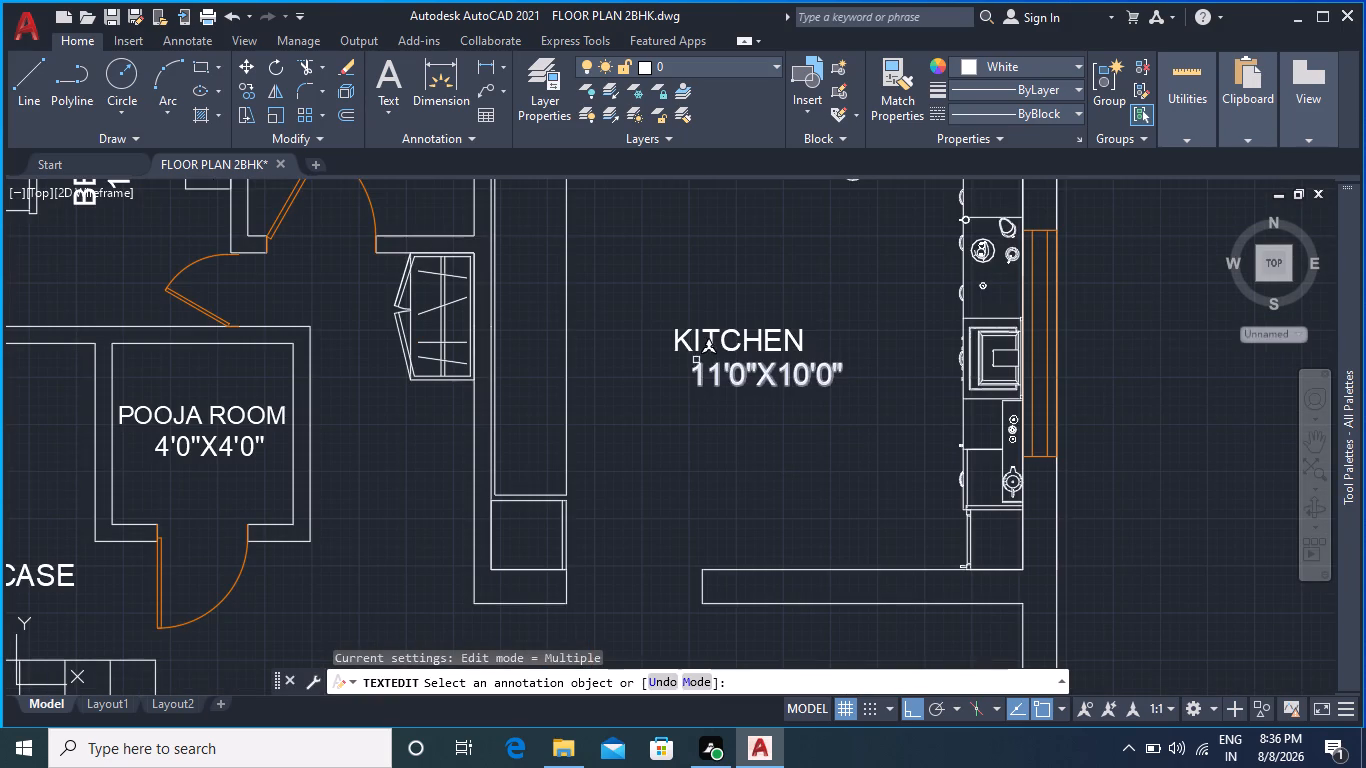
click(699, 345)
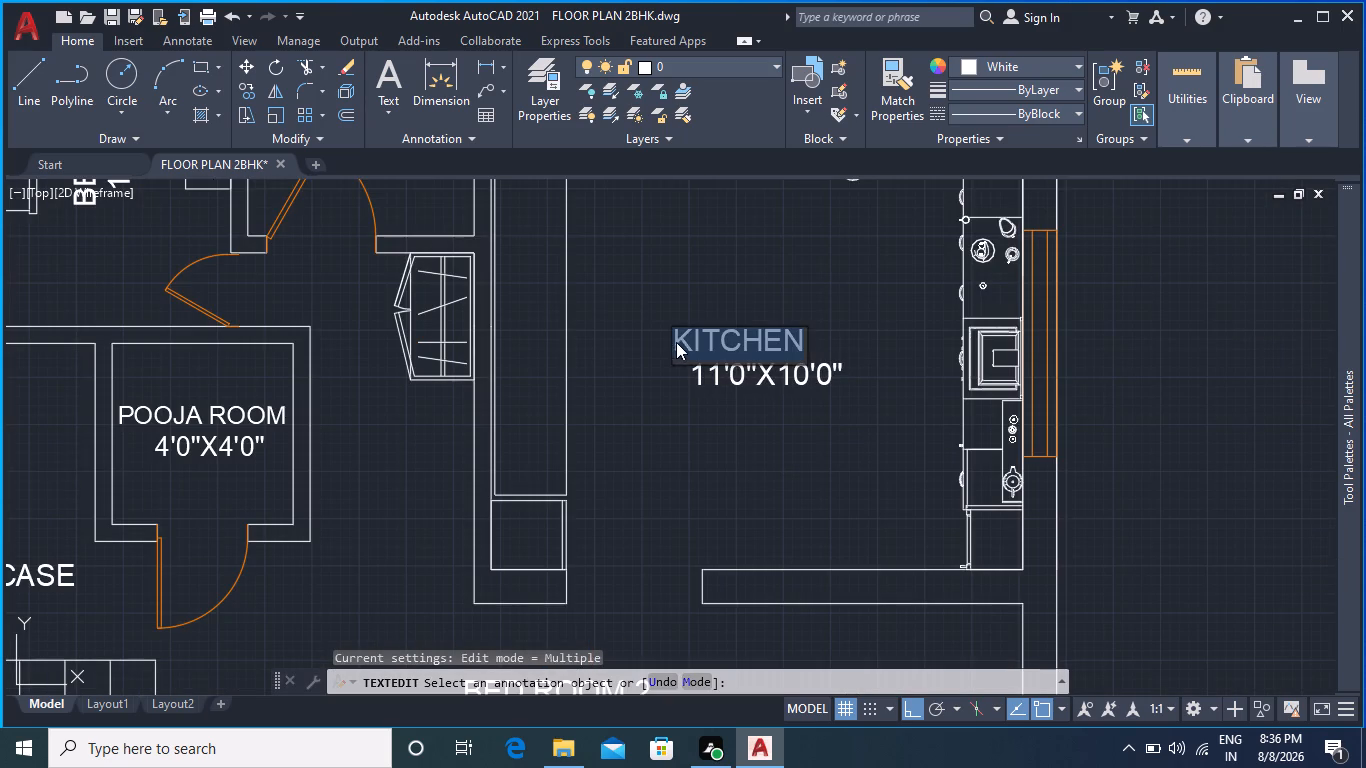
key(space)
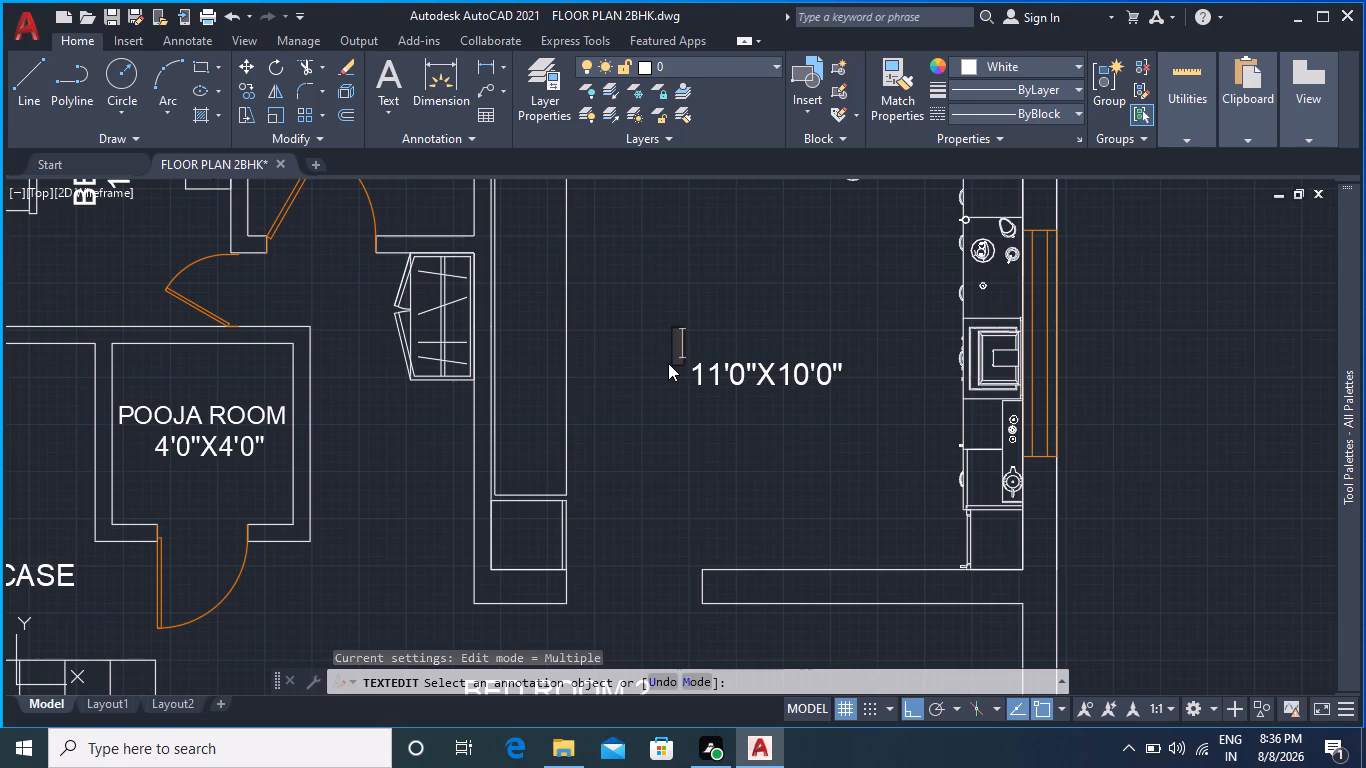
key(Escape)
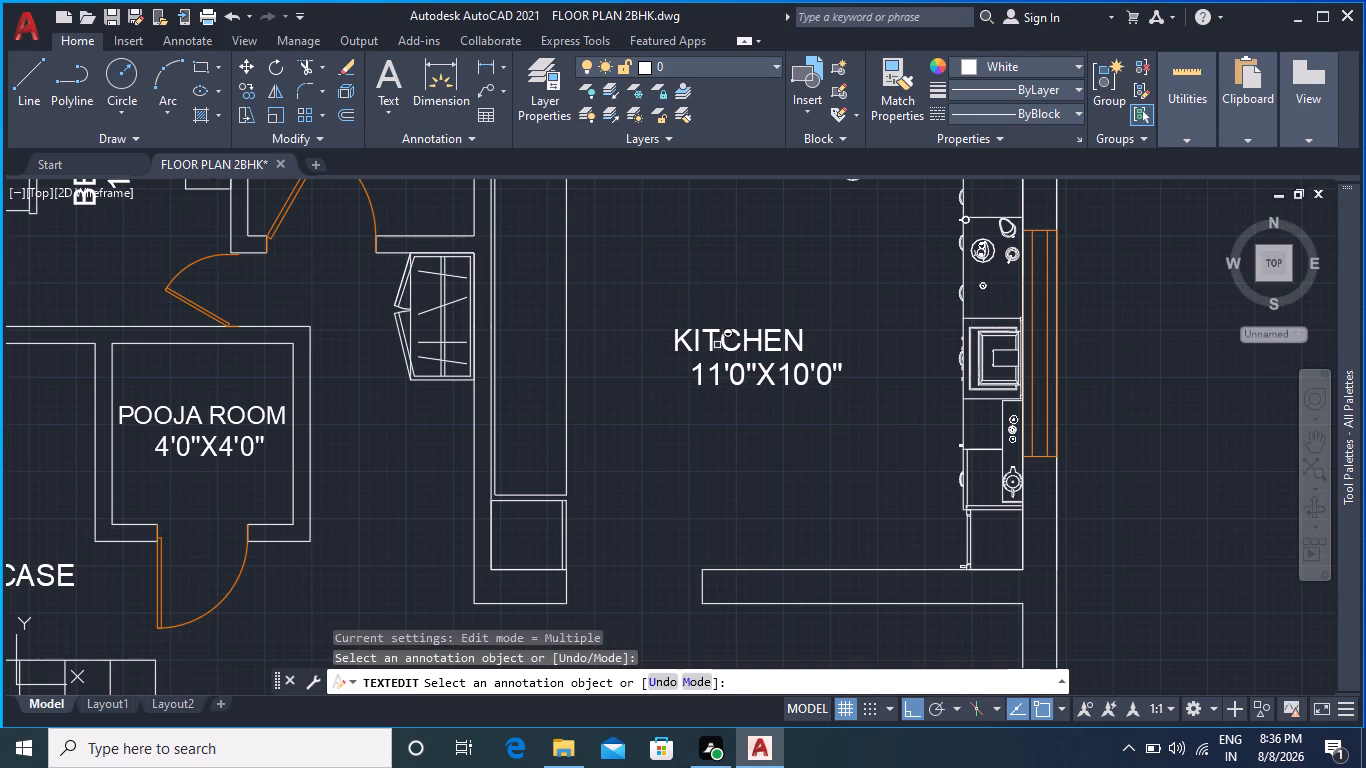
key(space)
Shift the KITCHEN label horizontally along its baseline so it sits centred above the kitchen's size text.
click(710, 346)
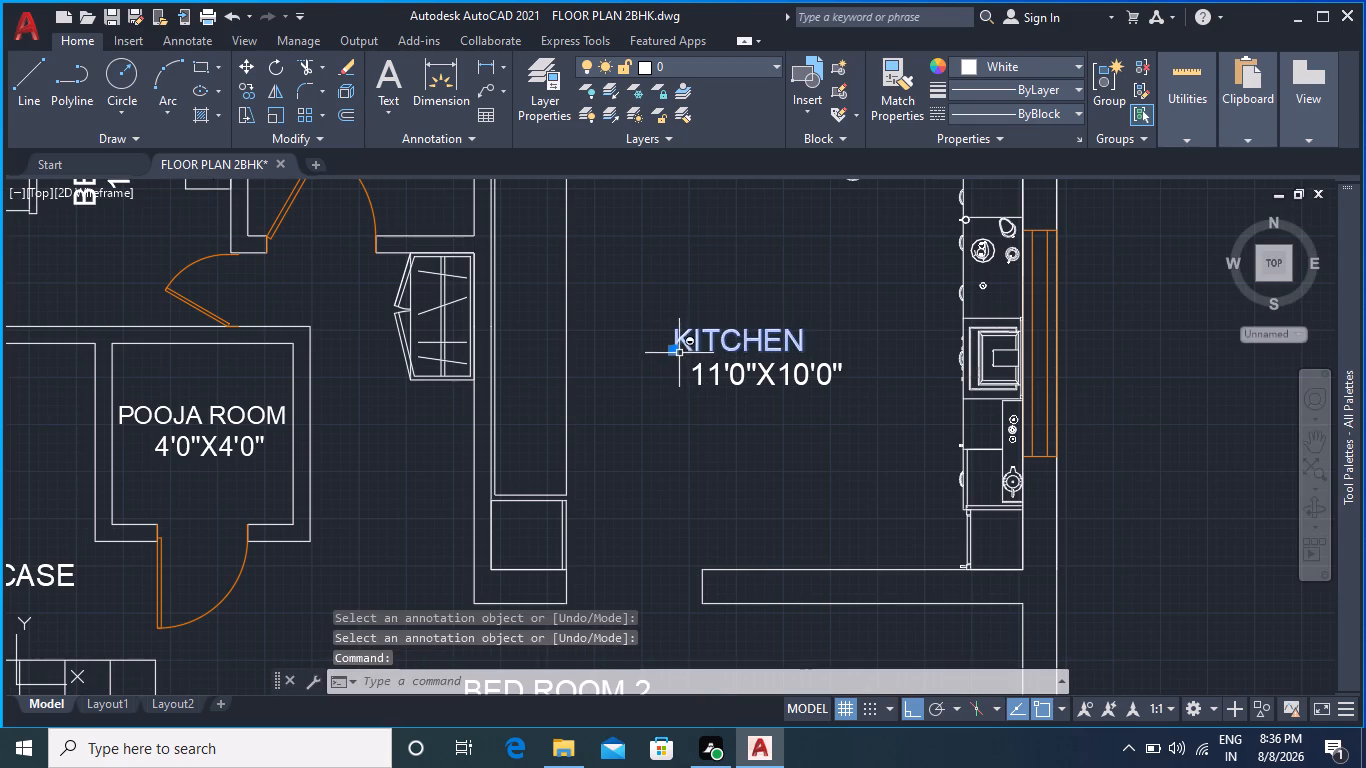
click(677, 352)
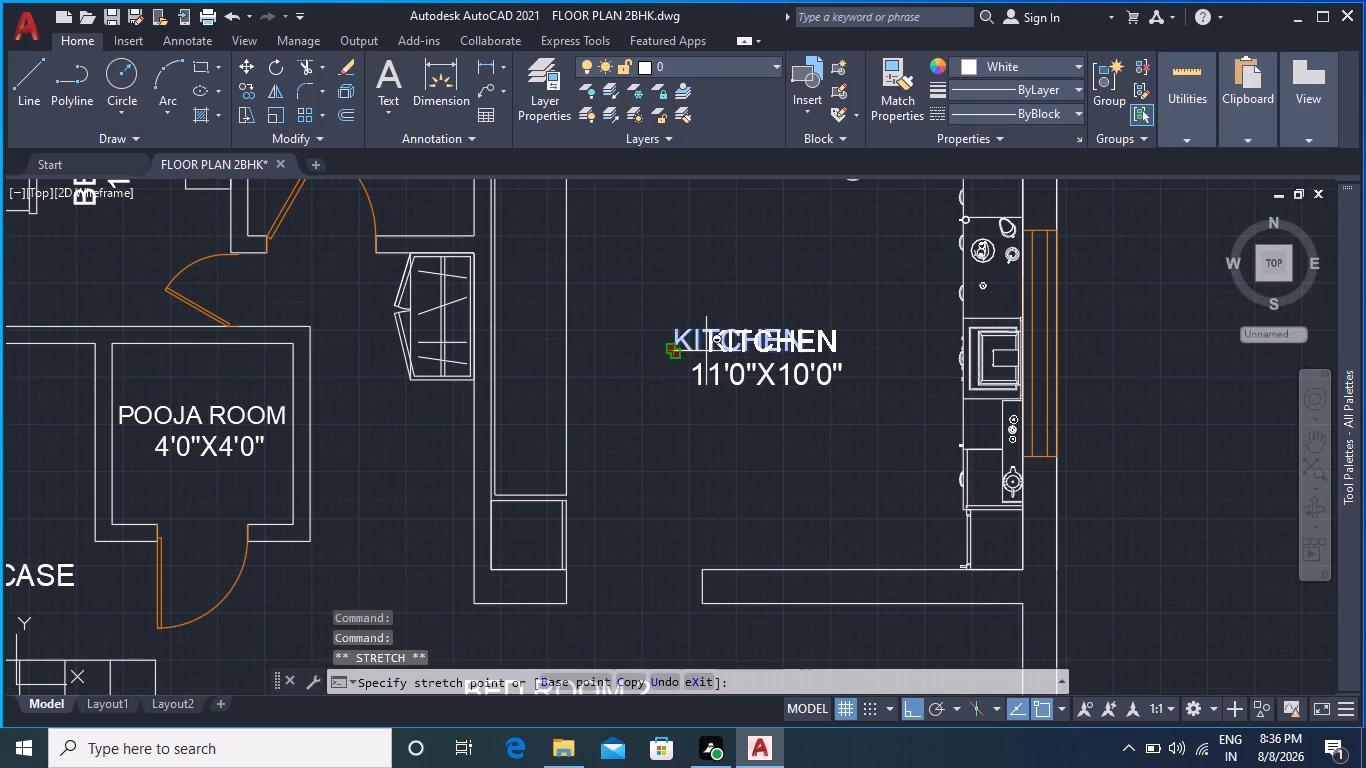
click(698, 351)
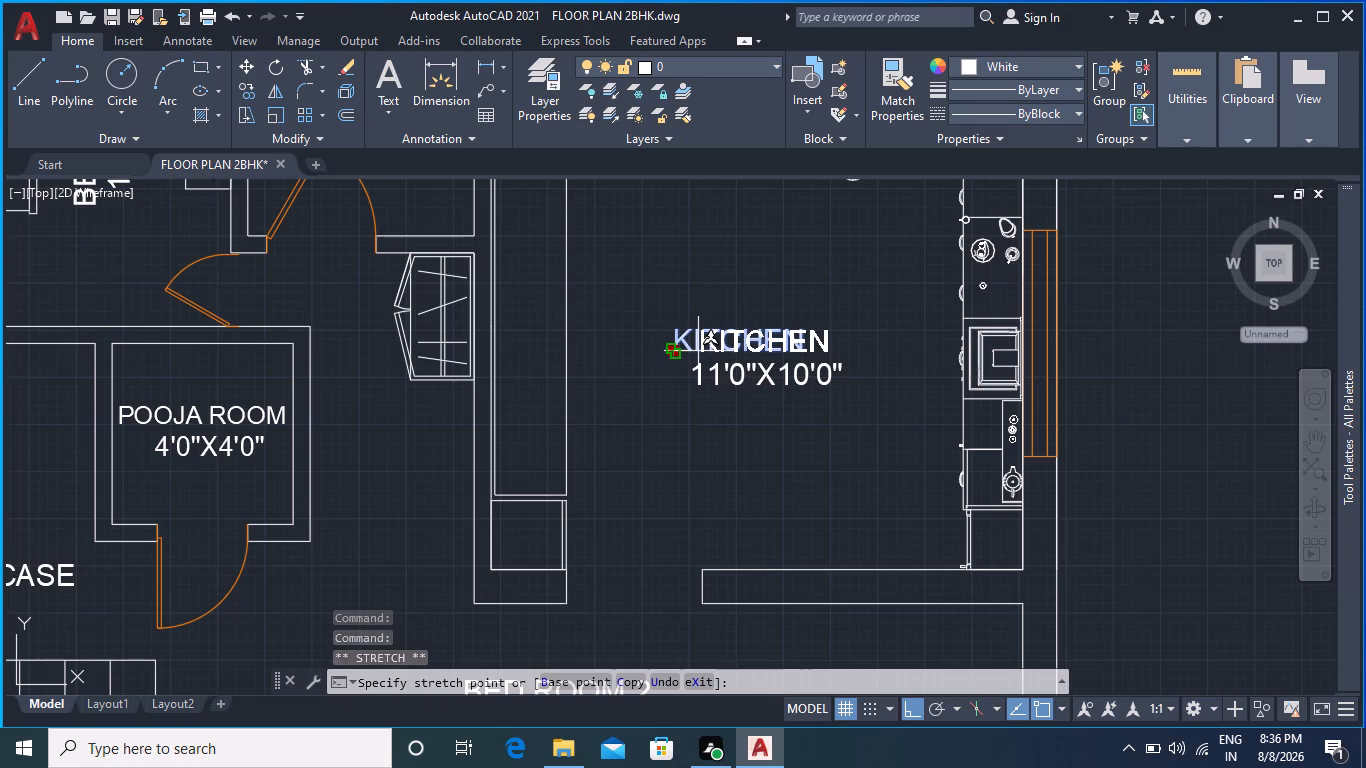
click(675, 349)
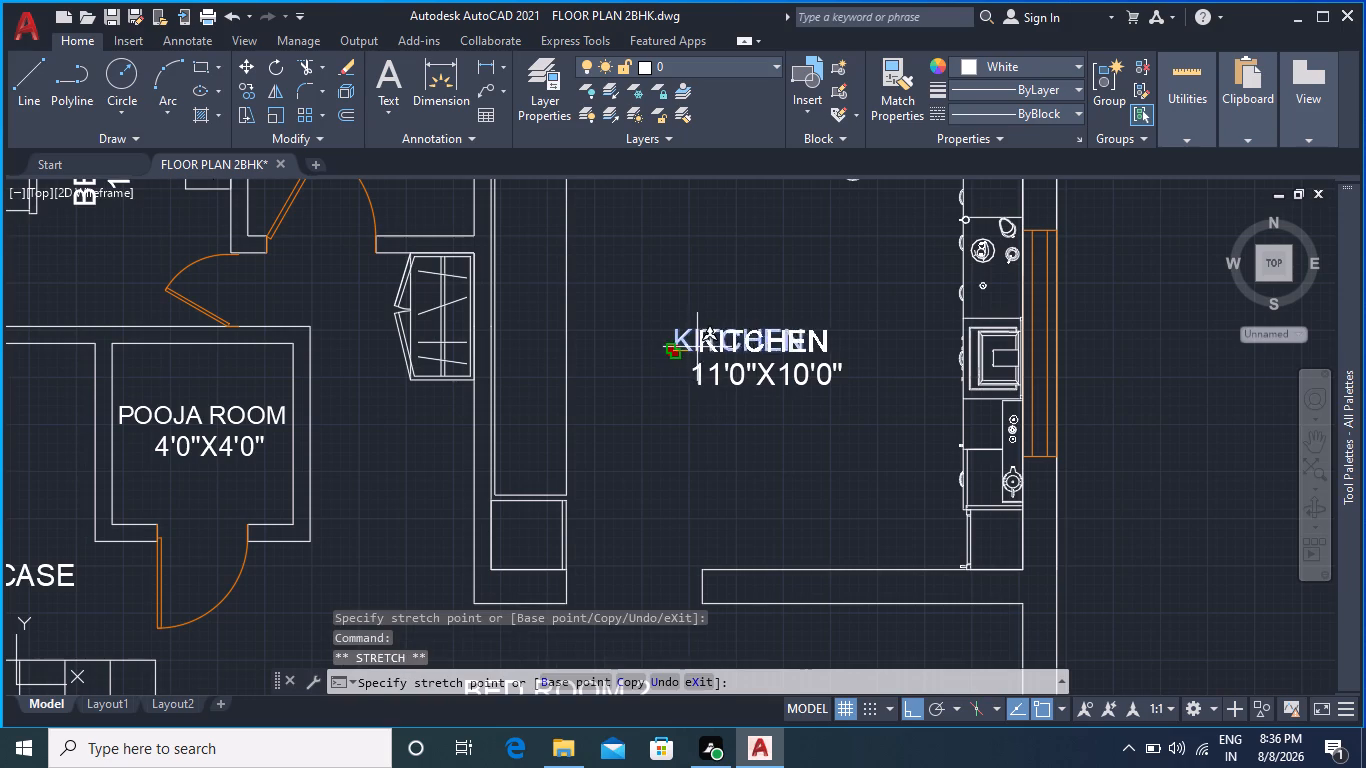
click(702, 347)
click(675, 353)
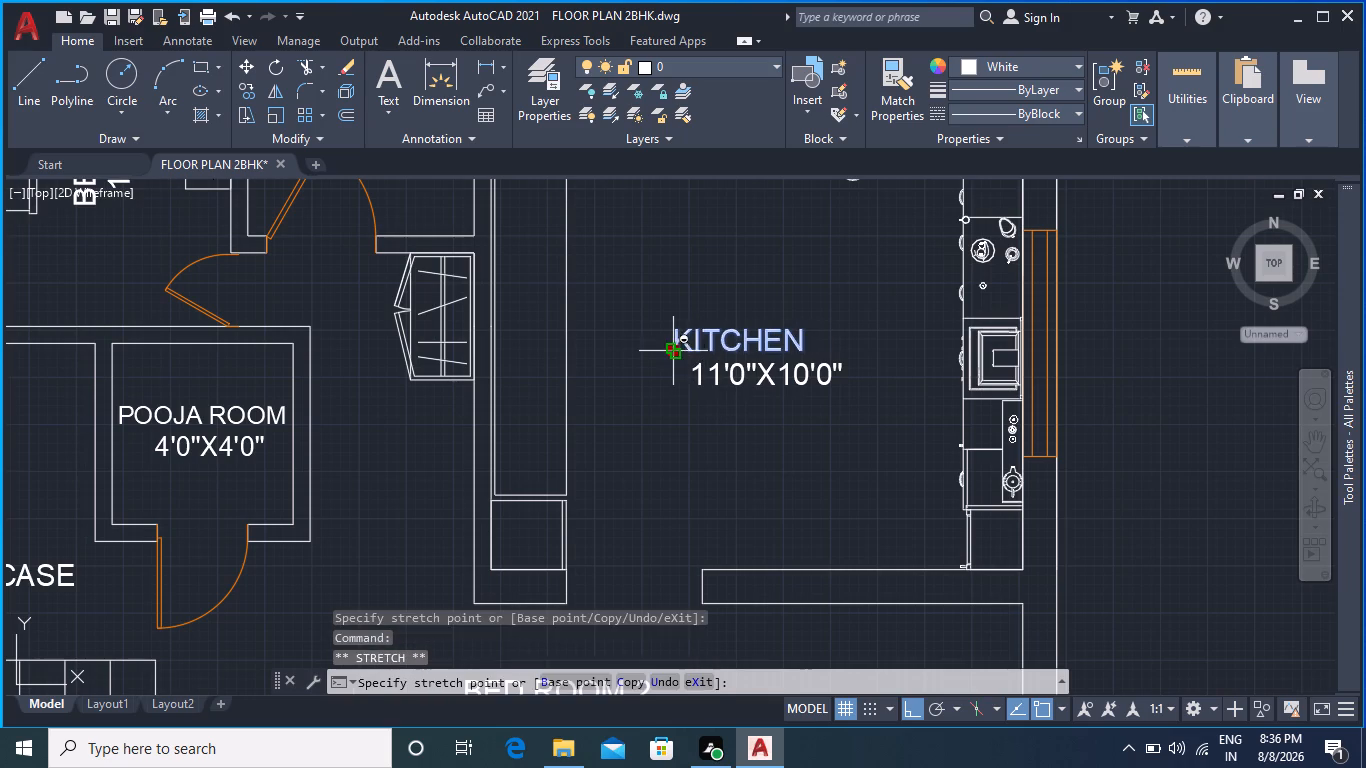
scroll(678, 354, up, 2)
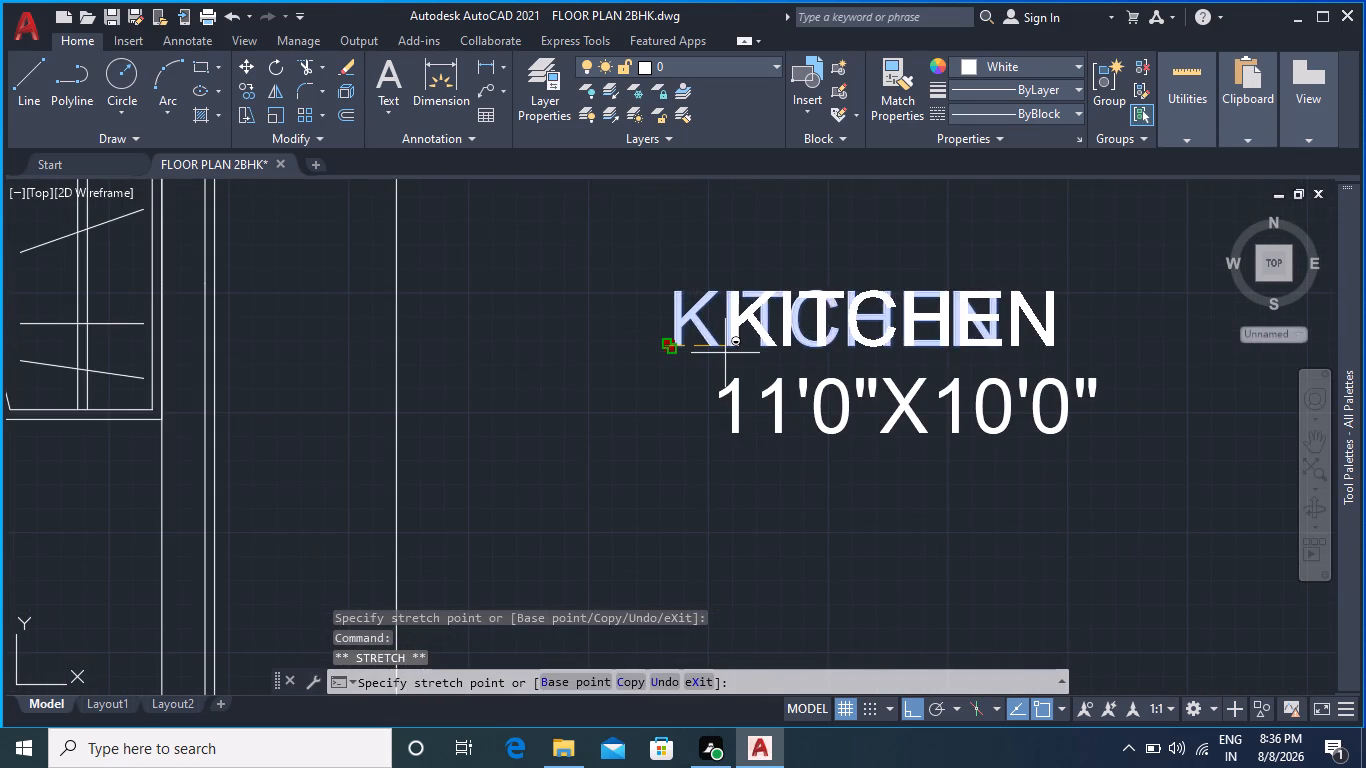
click(731, 353)
click(669, 344)
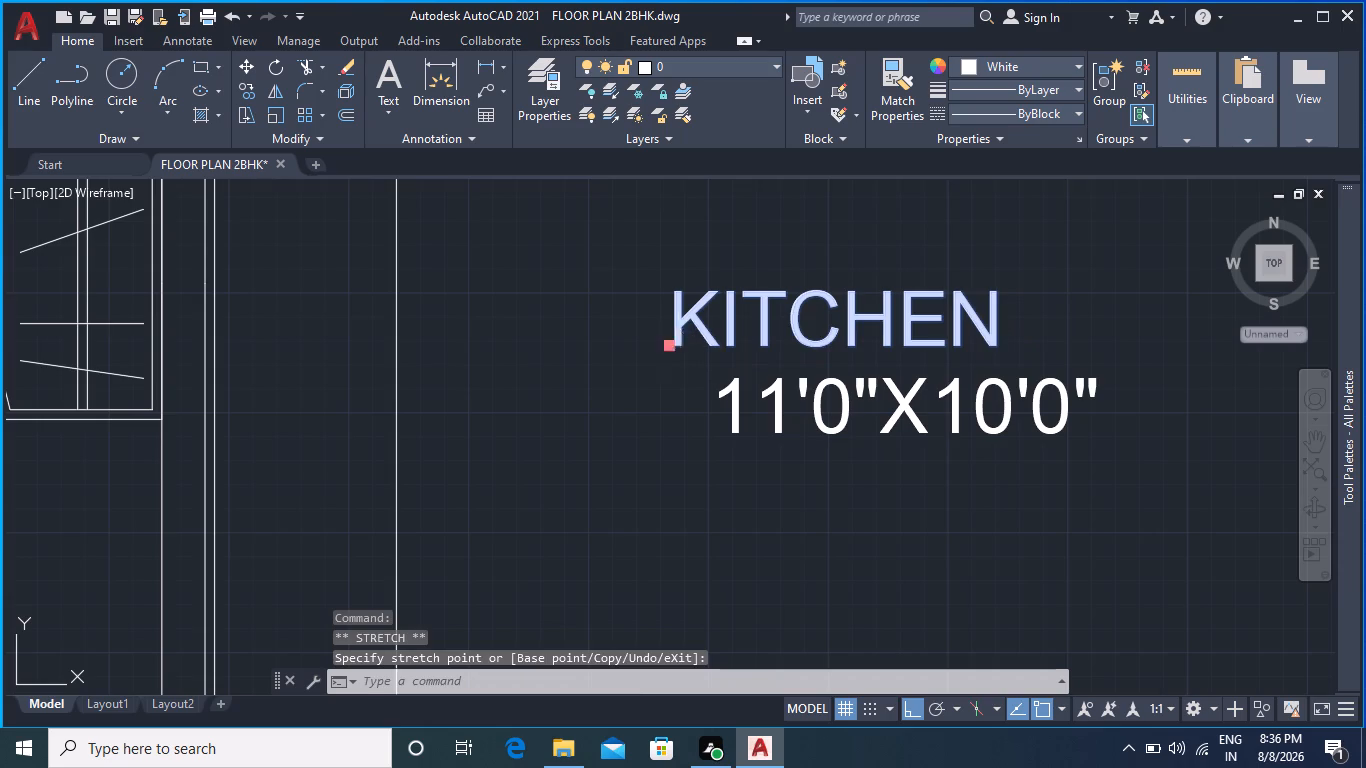
click(750, 351)
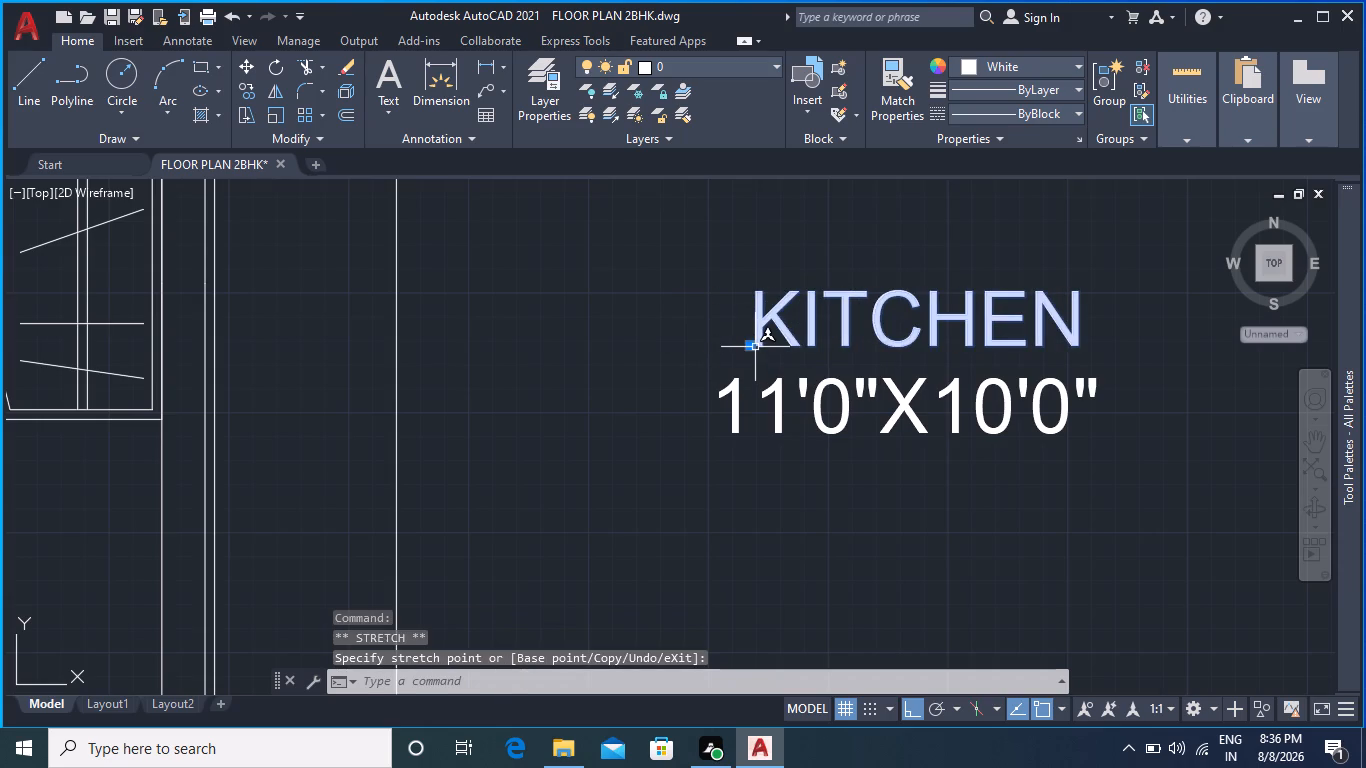
click(750, 344)
click(733, 345)
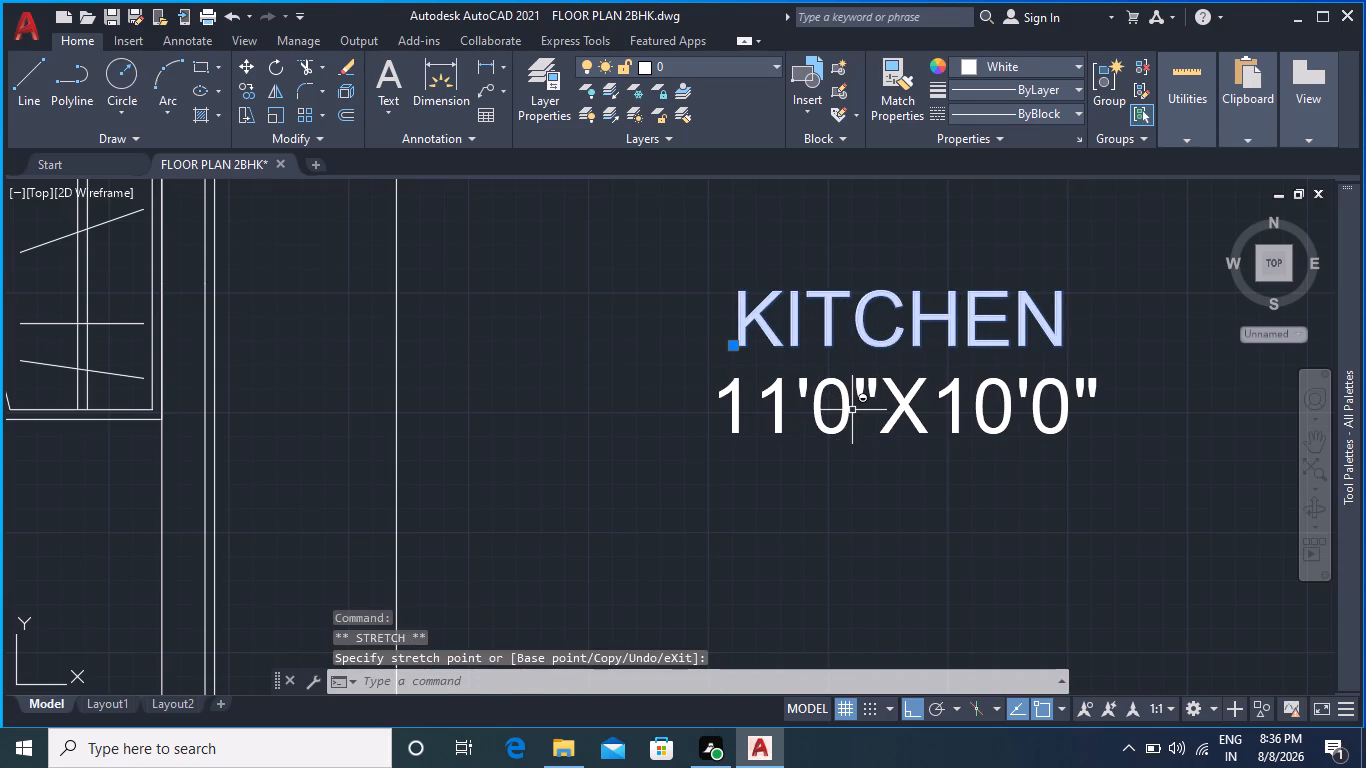
key(space)
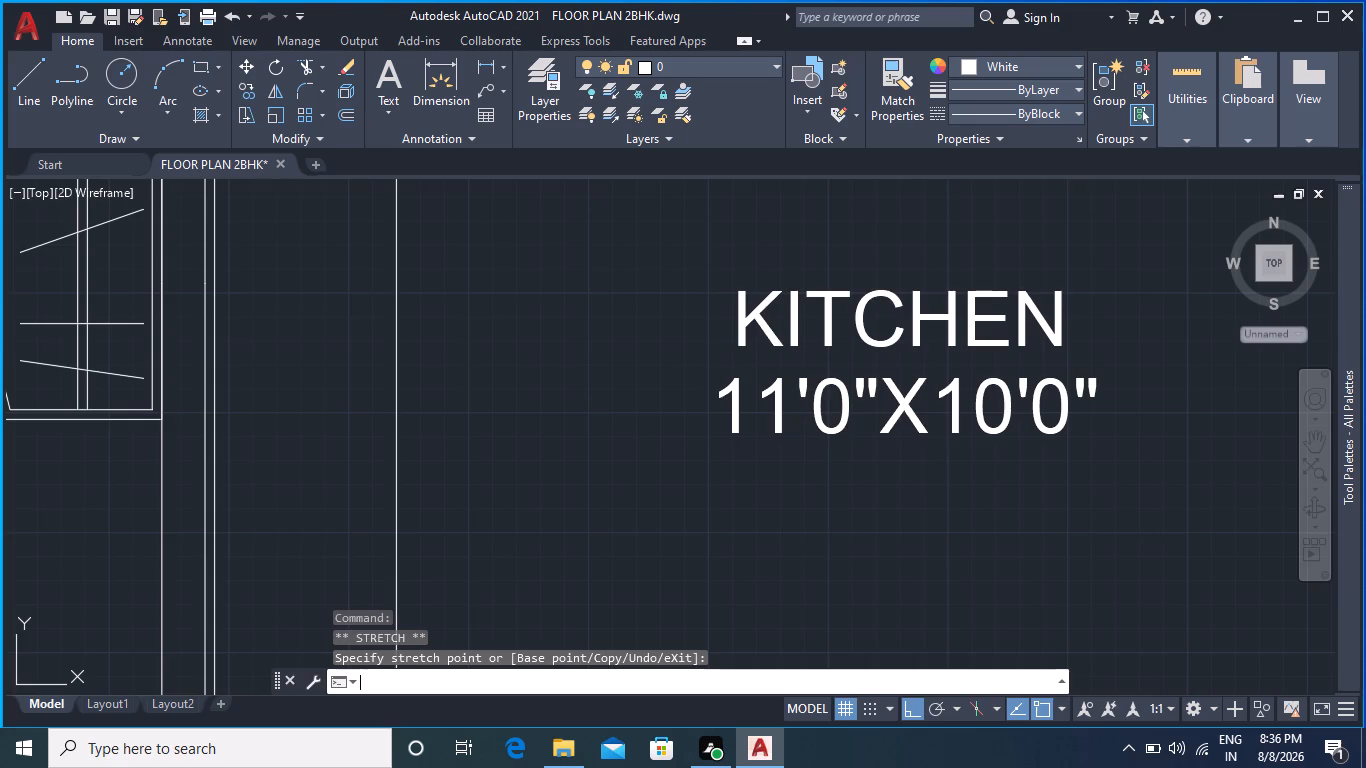
Retype the size text under the KITCHEN label as 11'0"X10'0" without the leading spaces.
double_click(896, 413)
double_click(895, 407)
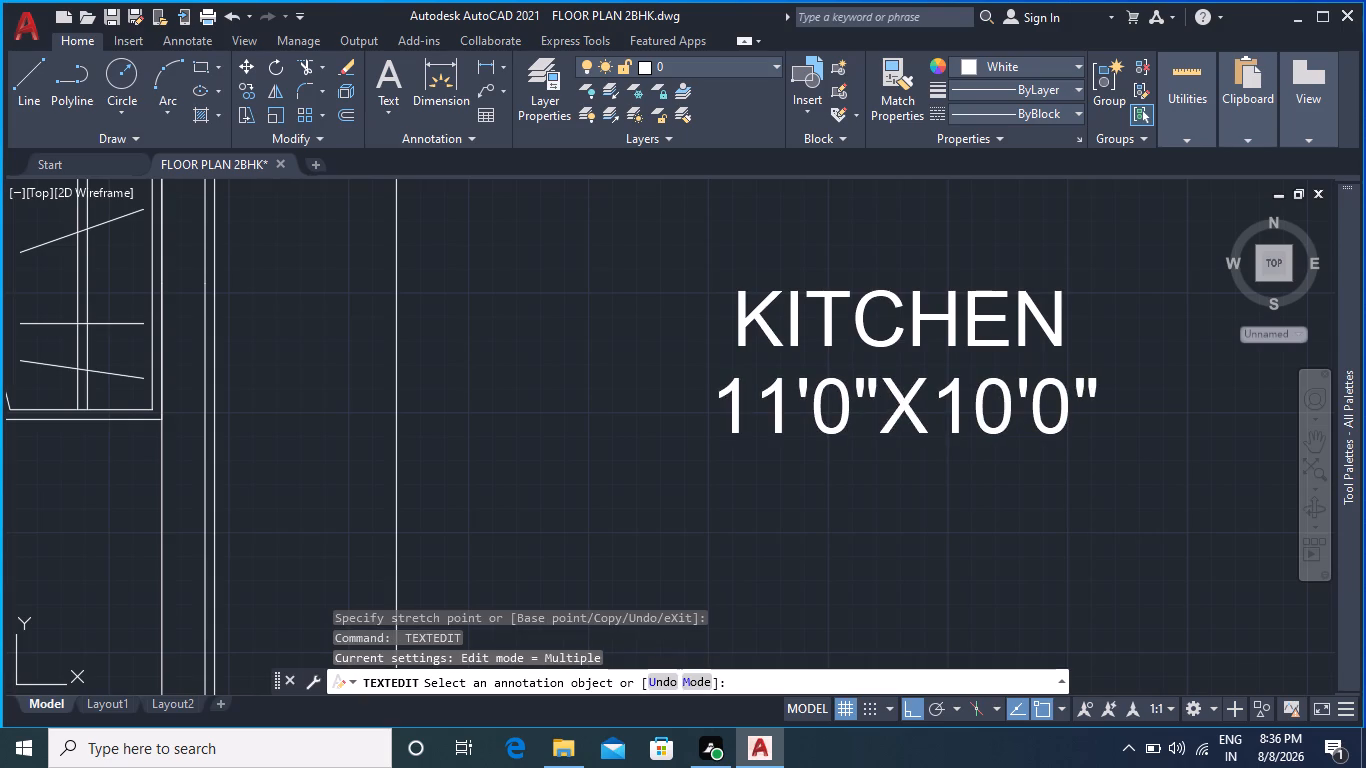
key(space)
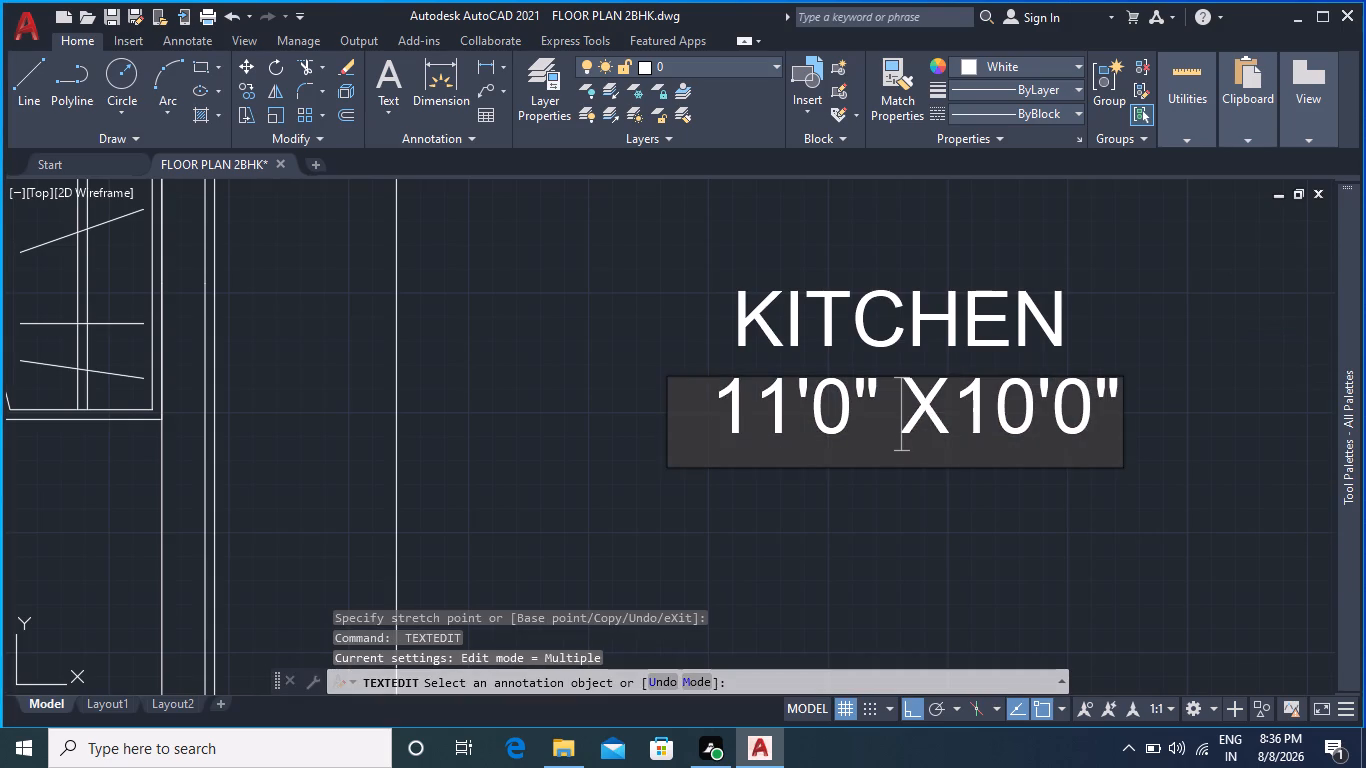
click(1117, 406)
key(BackSpace)
key(BackSpace)
key(BackSpace)
key(BackSpace)
key(BackSpace)
key(BackSpace)
key(BackSpace)
key(BackSpace)
key(BackSpace)
key(BackSpace)
key(BackSpace)
key(BackSpace)
key(BackSpace)
key(BackSpace)
key(BackSpace)
key(BackSpace)
key(BackSpace)
key(BackSpace)
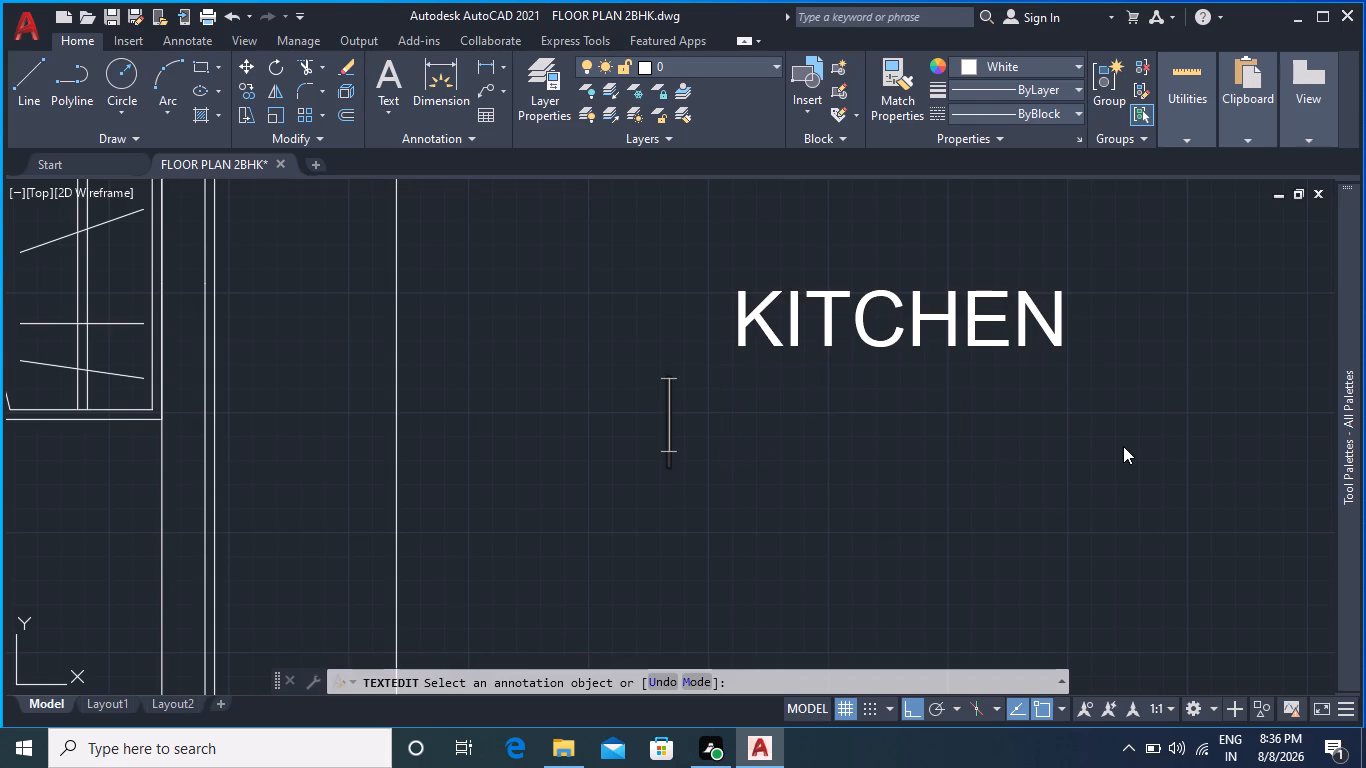
text(11)
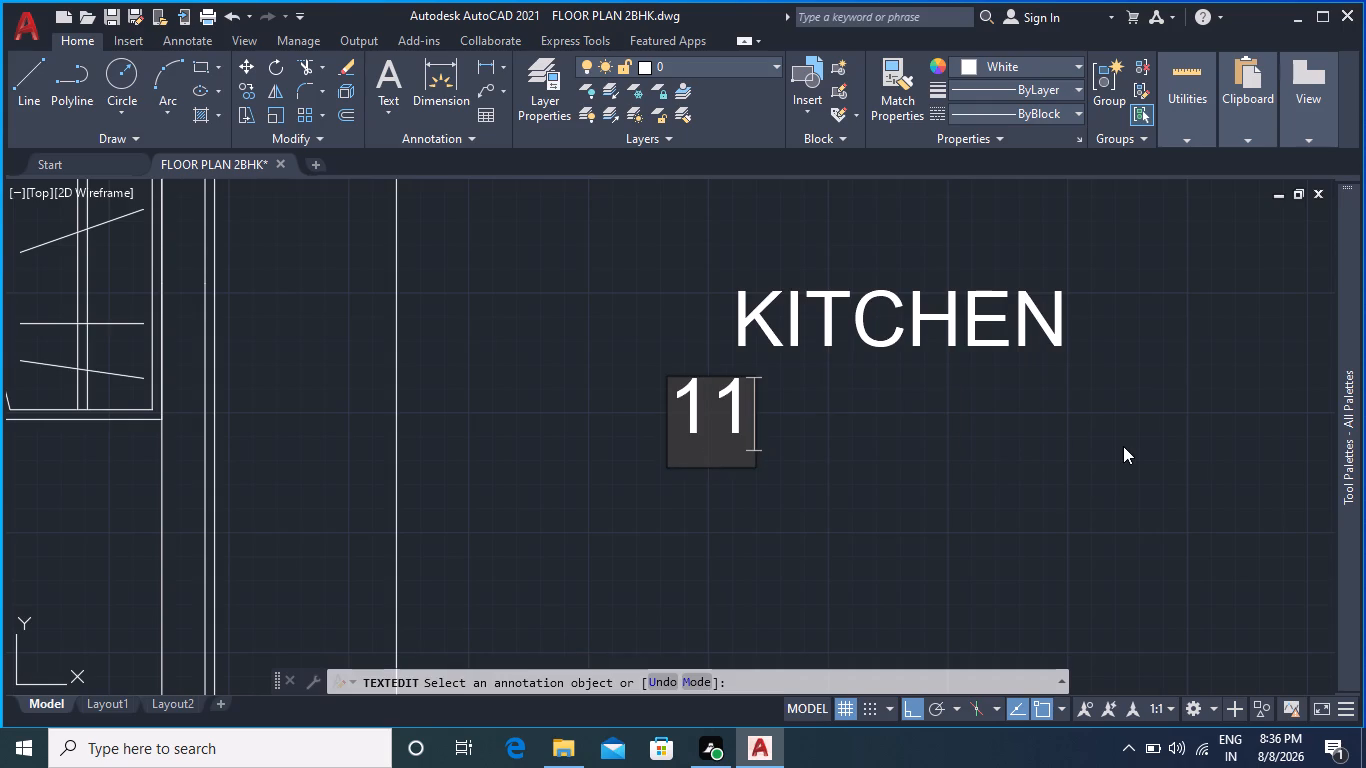
text('0"X)
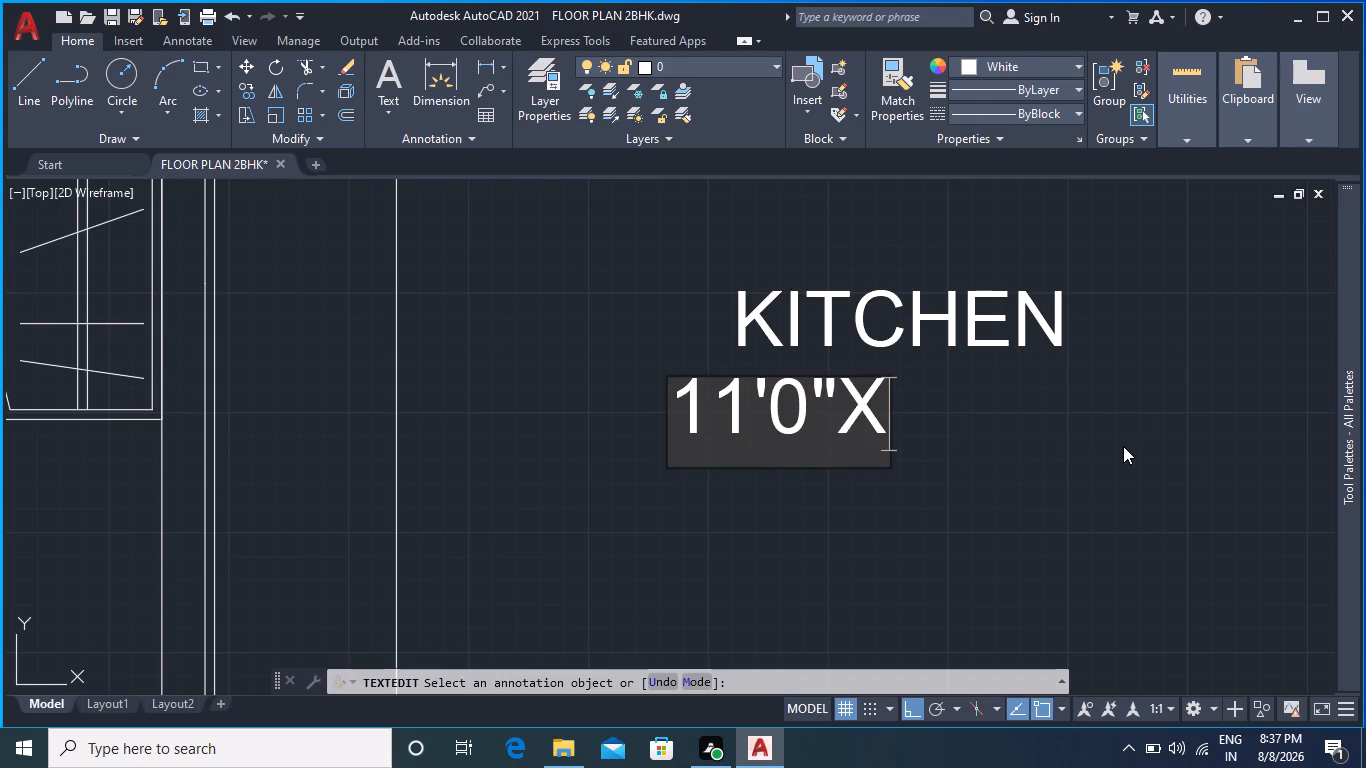
text(10)
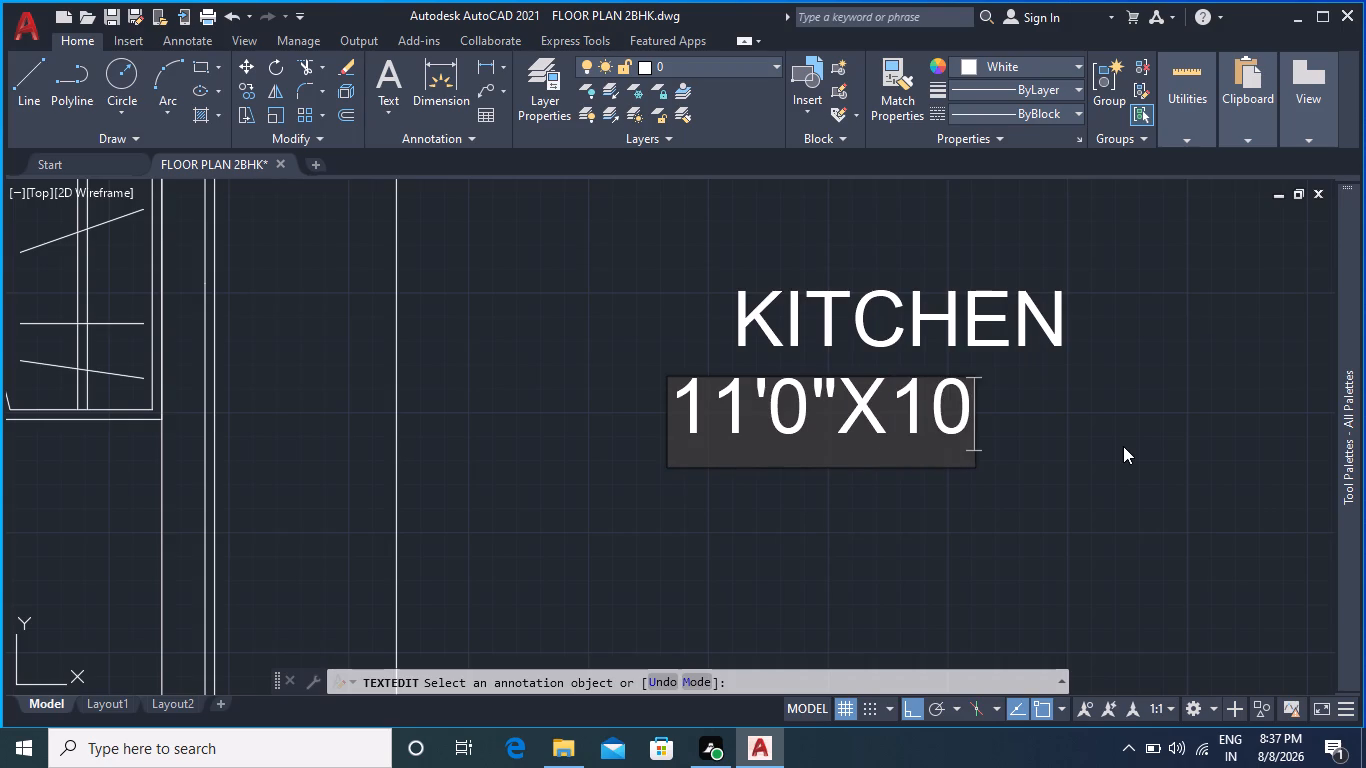
key(apostrophe)
text(0")
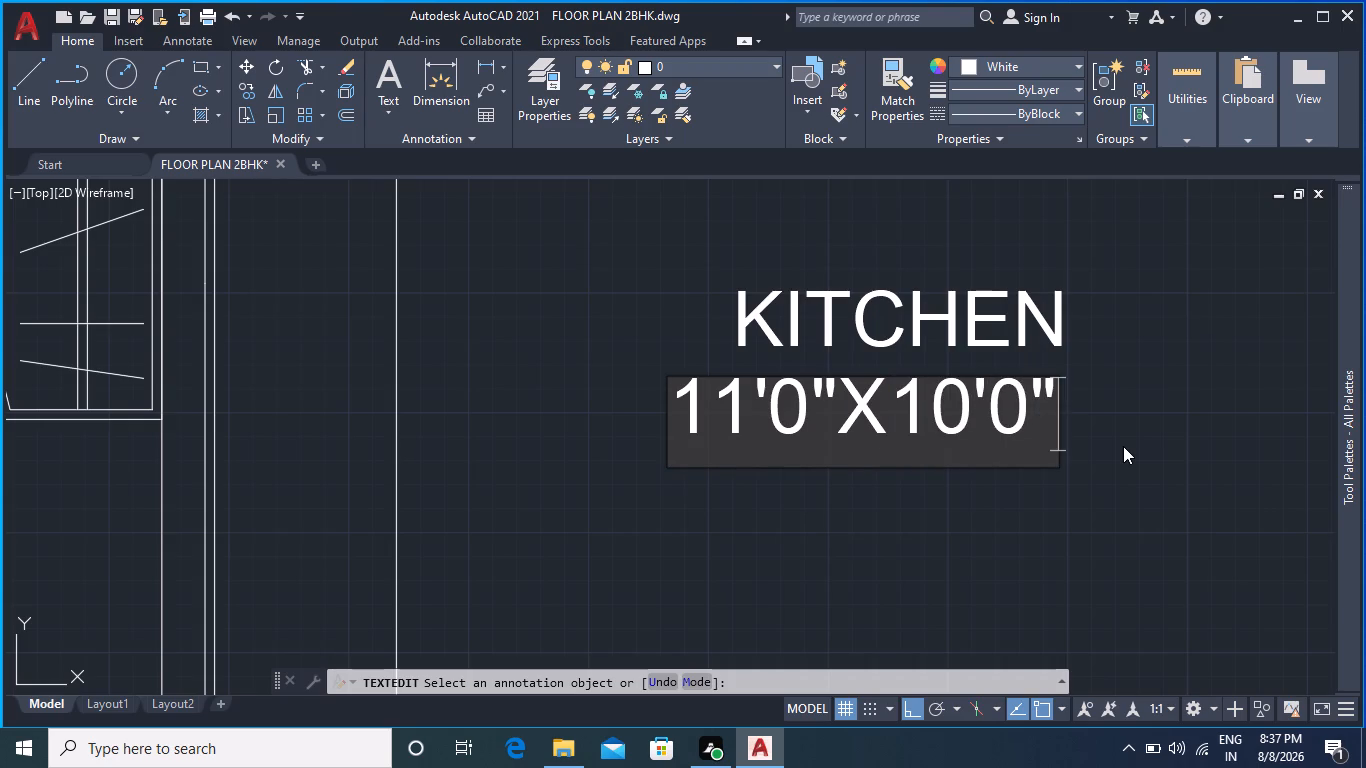
click(1093, 493)
click(790, 421)
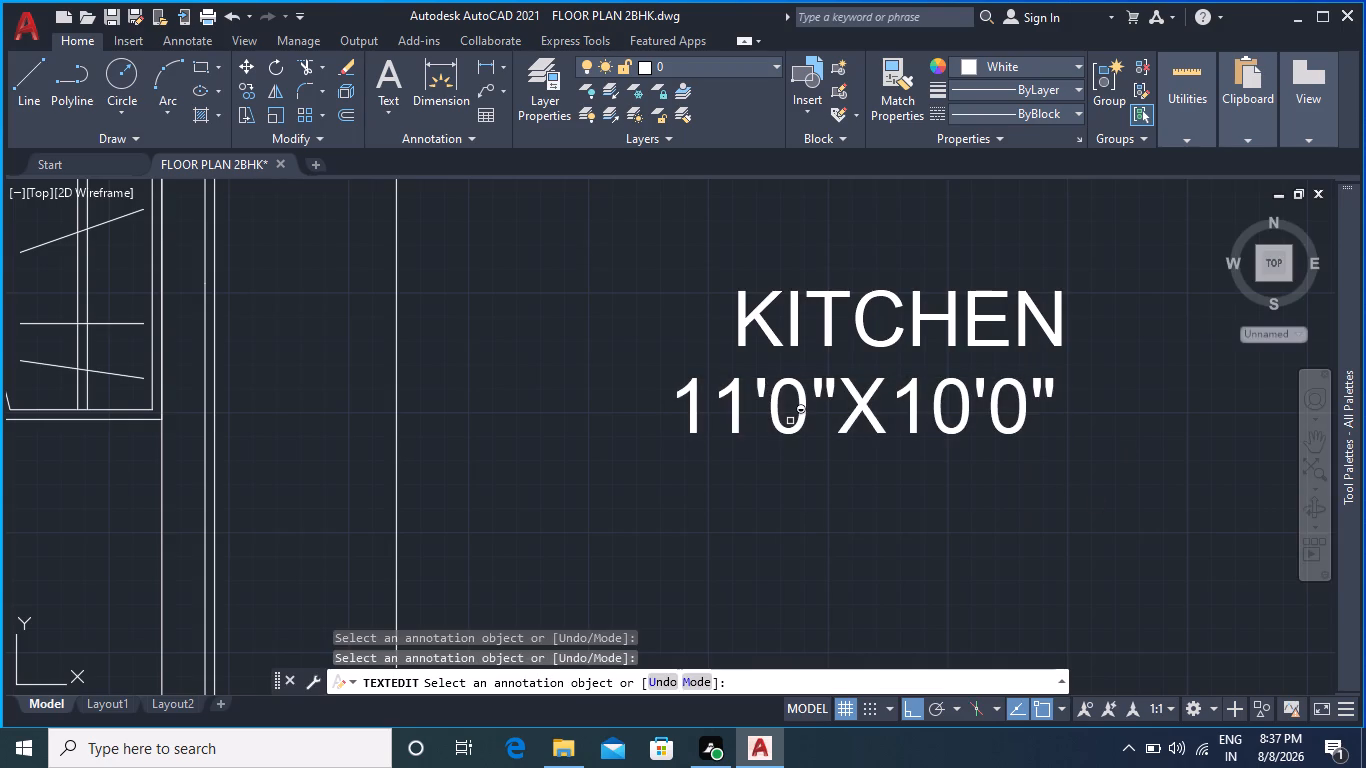
key(space)
Move the kitchen's 11'0"X10'0" size text horizontally so it is centred beneath the KITCHEN label.
click(778, 407)
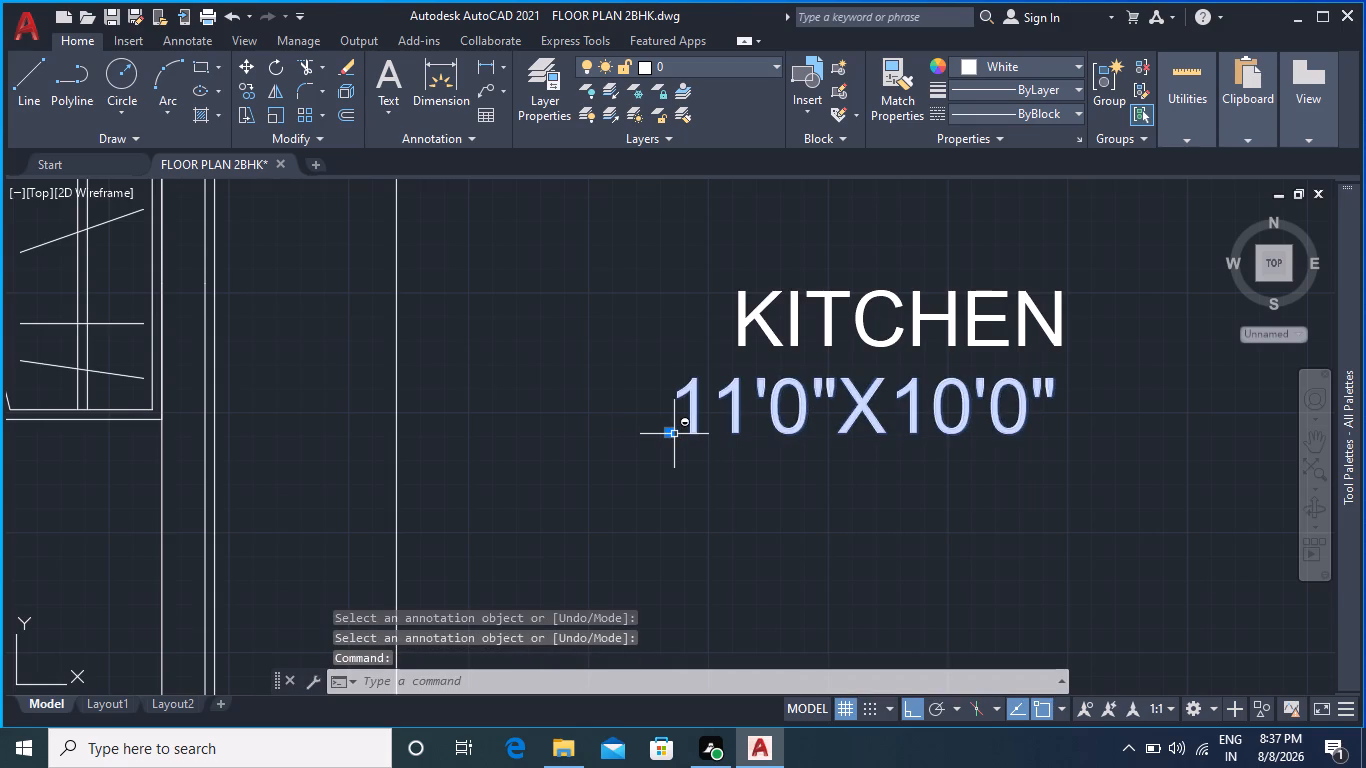
click(670, 434)
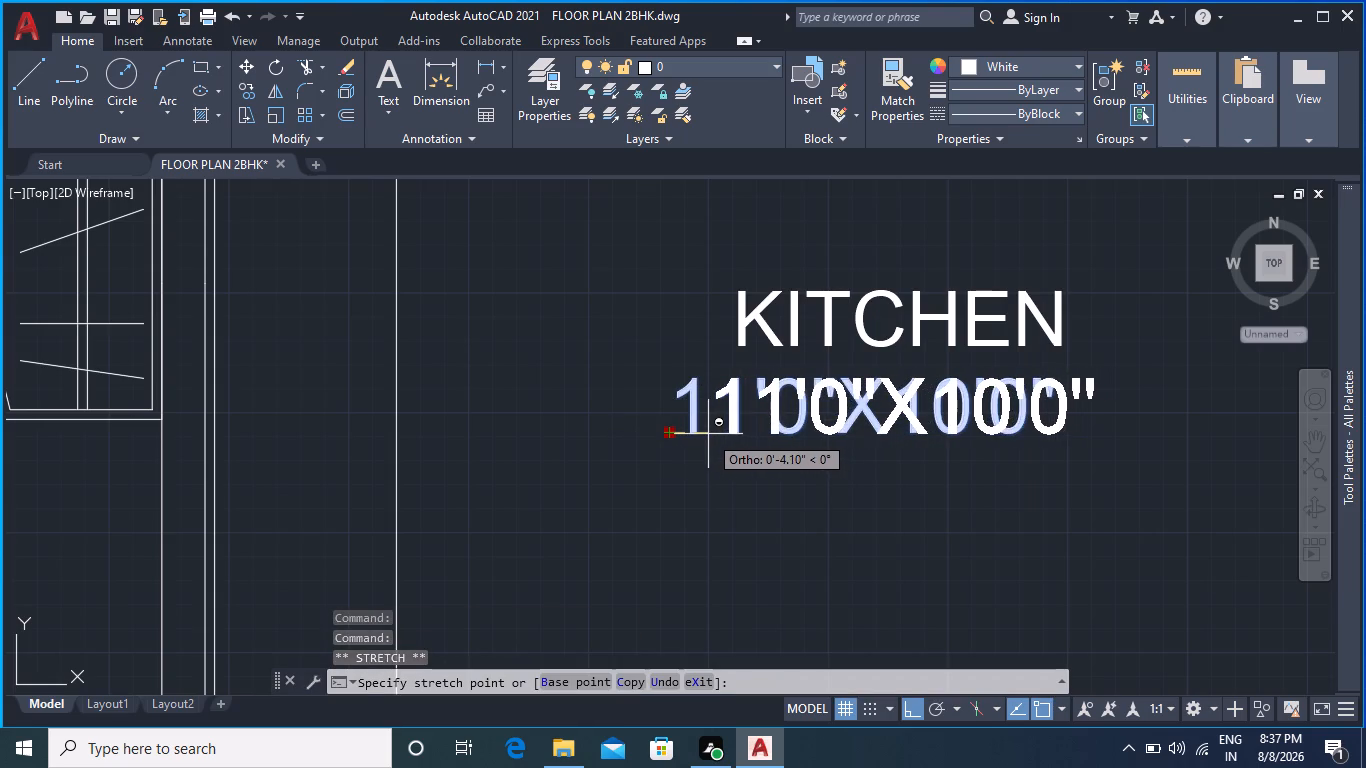
click(708, 434)
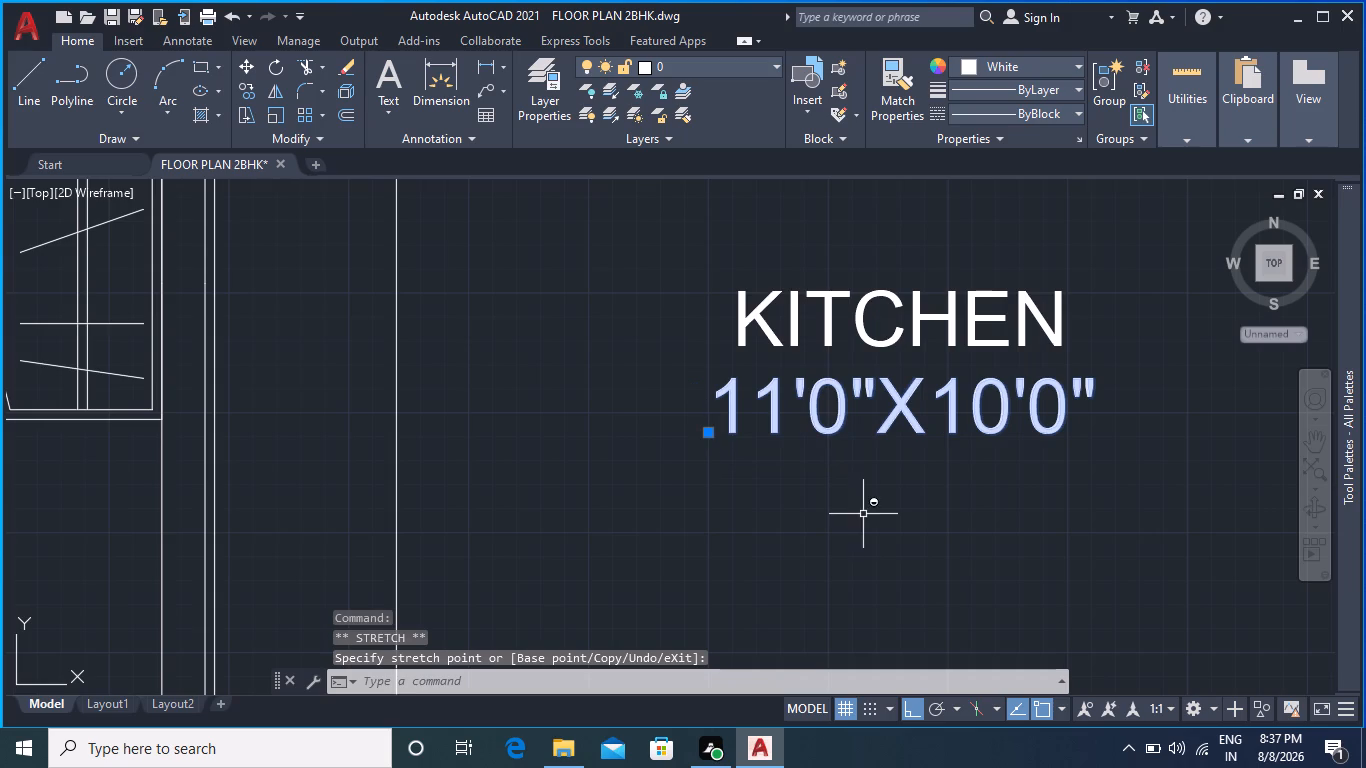
key(space)
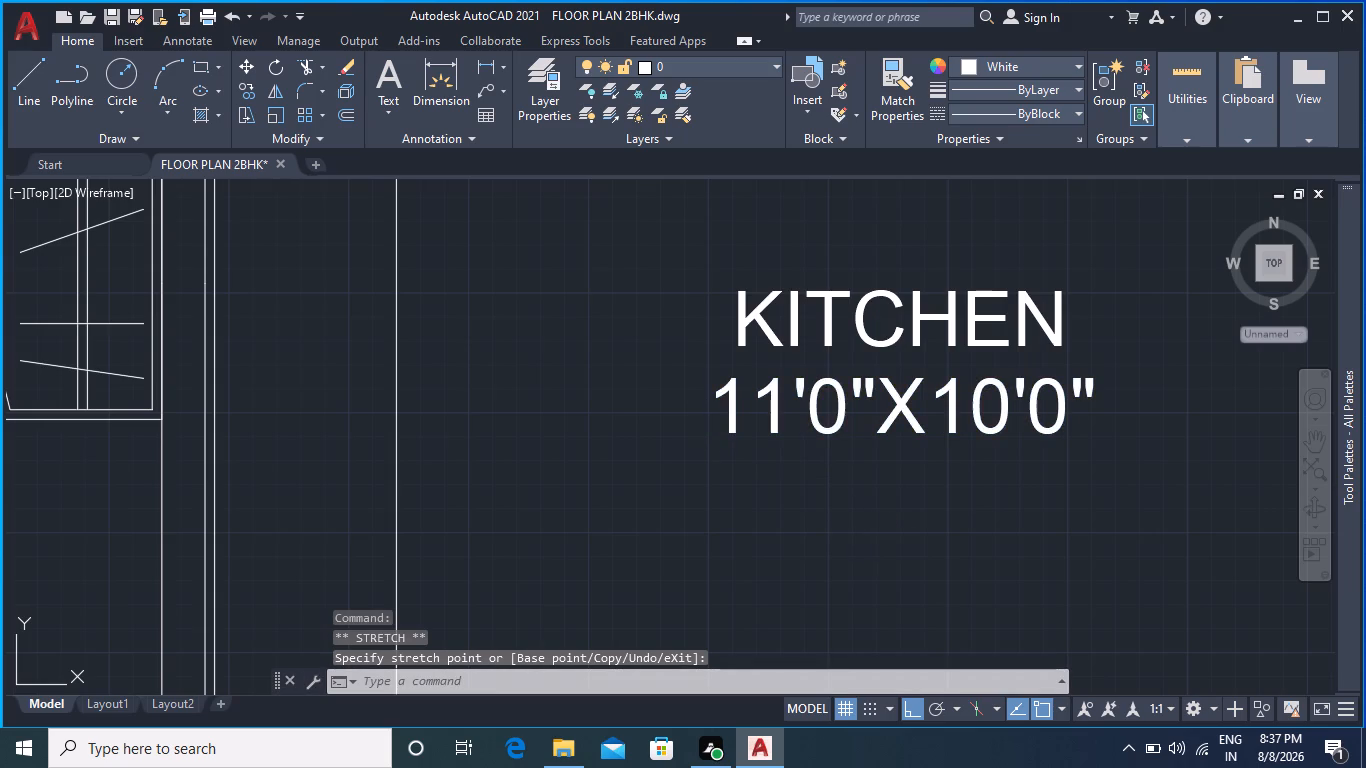
scroll(882, 532, down, 1)
key(Escape)
Change the horizontal BED ROOM 2 label in the open area just below the kitchen to DINING AREA.
scroll(882, 532, down, 1)
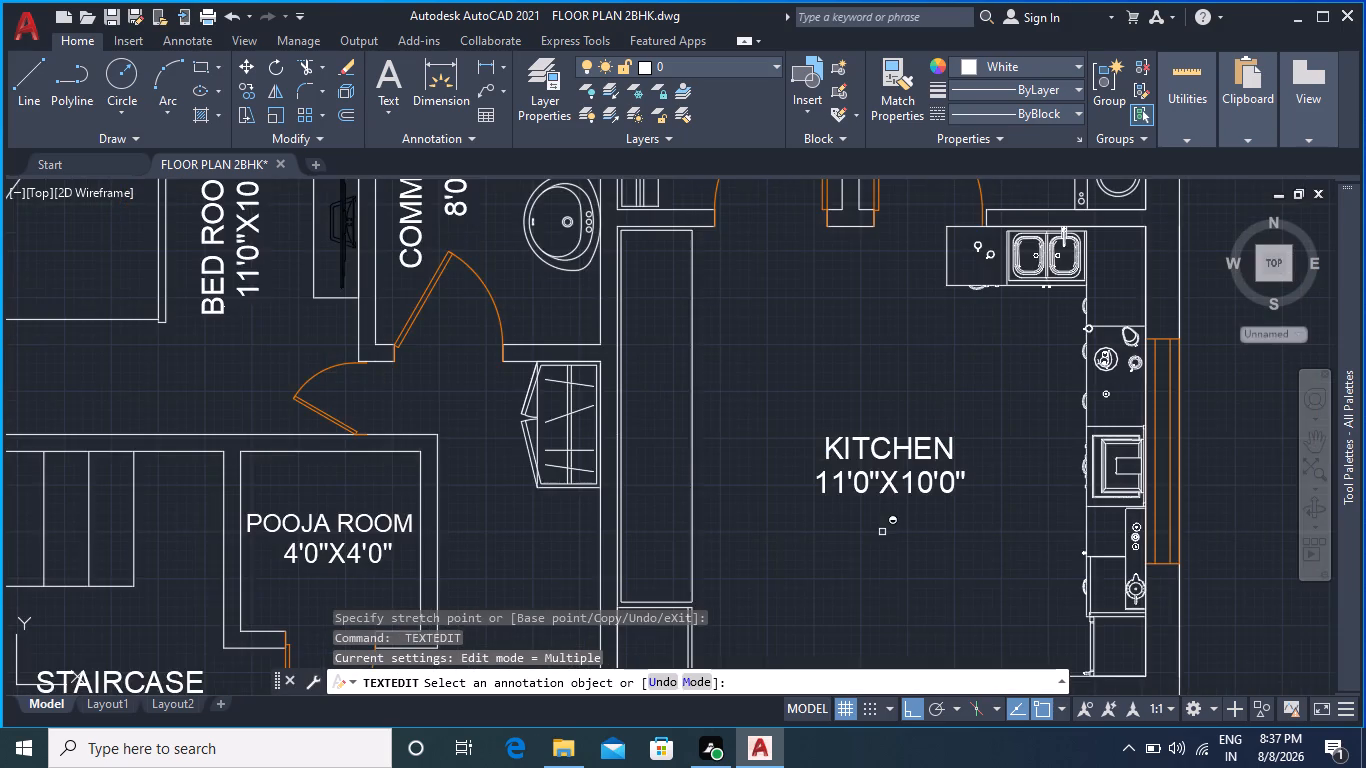
scroll(883, 534, down, 1)
middle_drag(880, 540, 952, 339)
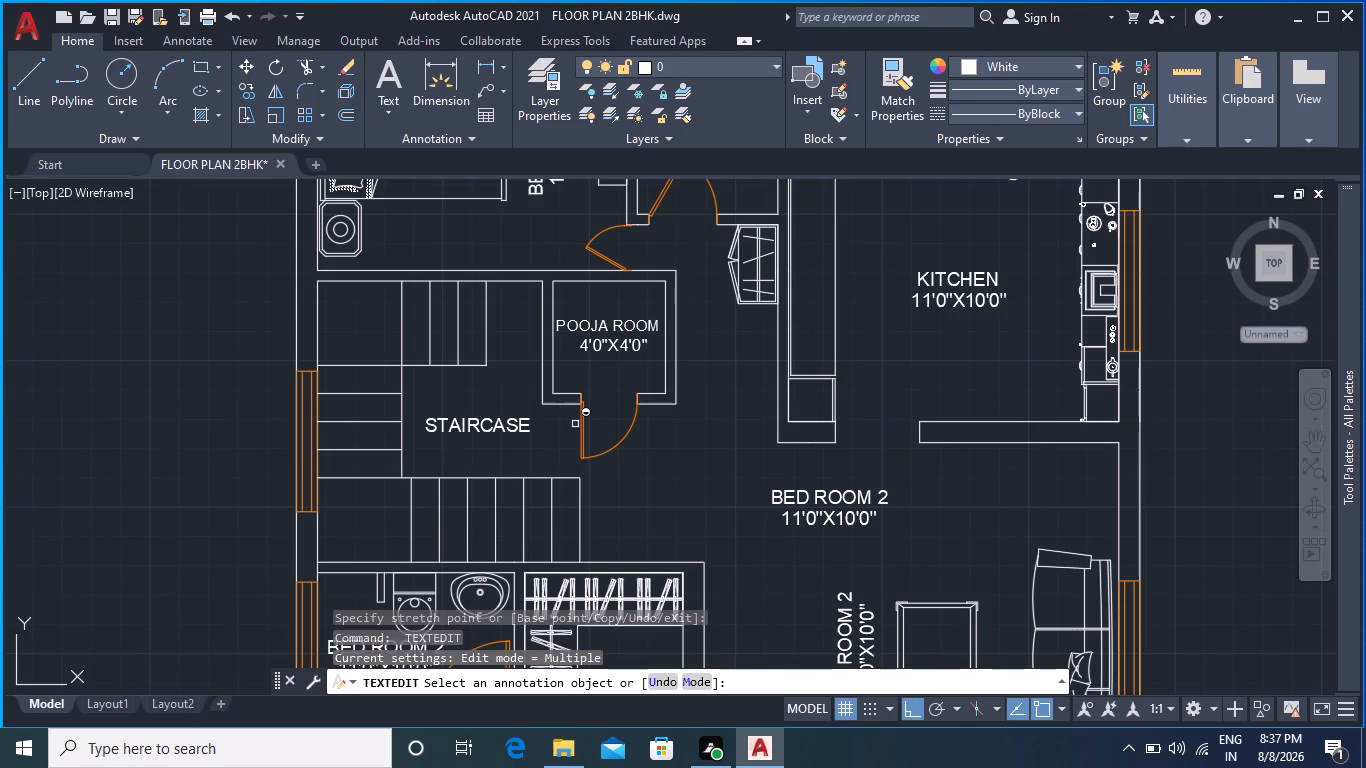
middle_drag(649, 541, 550, 461)
scroll(743, 441, up, 1)
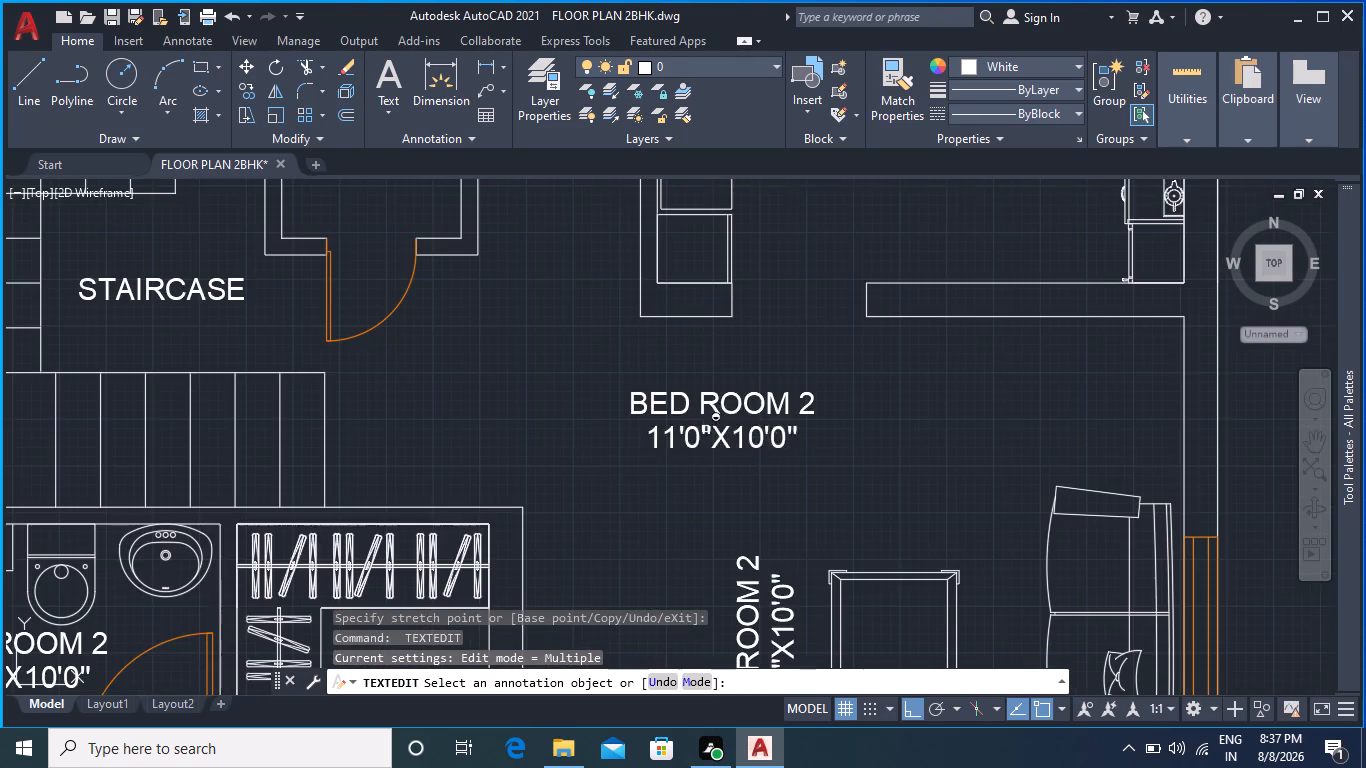
key(space)
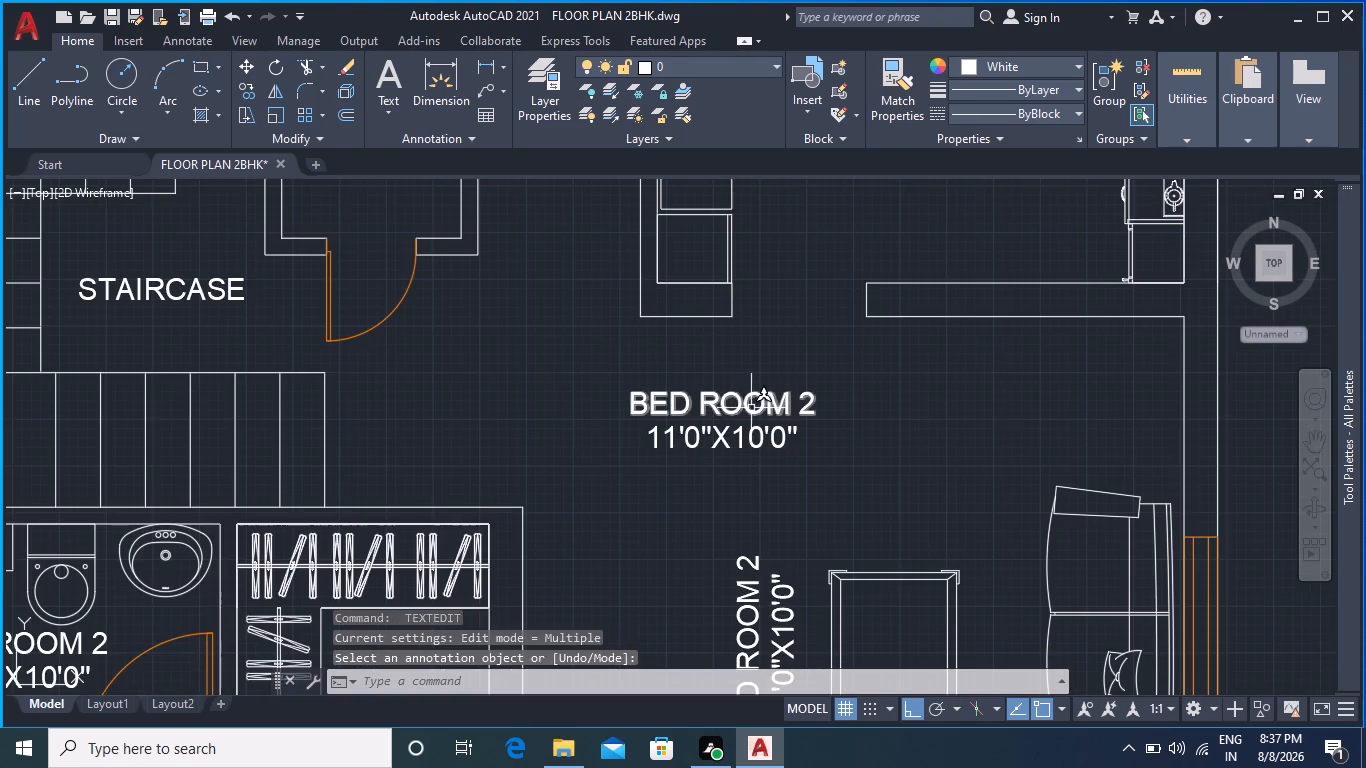
double_click(751, 408)
double_click(811, 410)
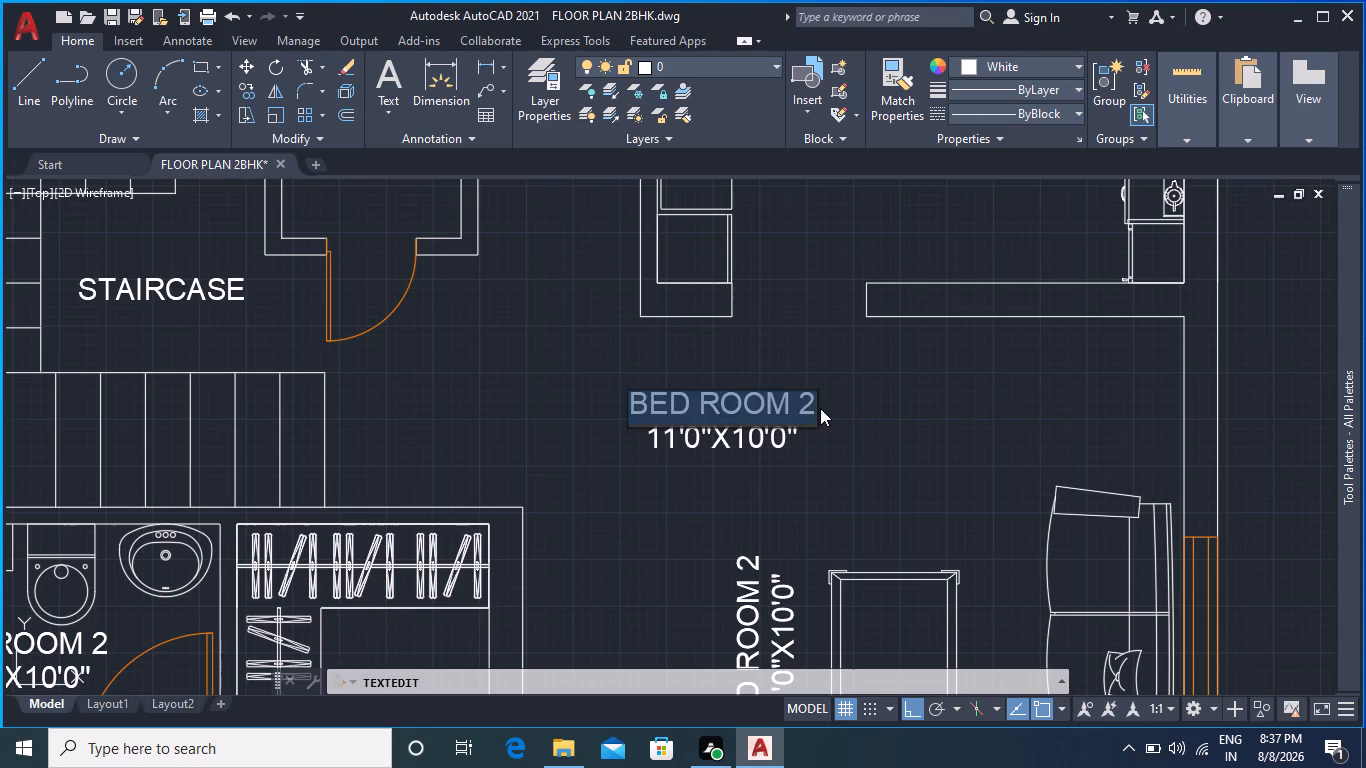
click(820, 408)
click(817, 409)
double_click(816, 410)
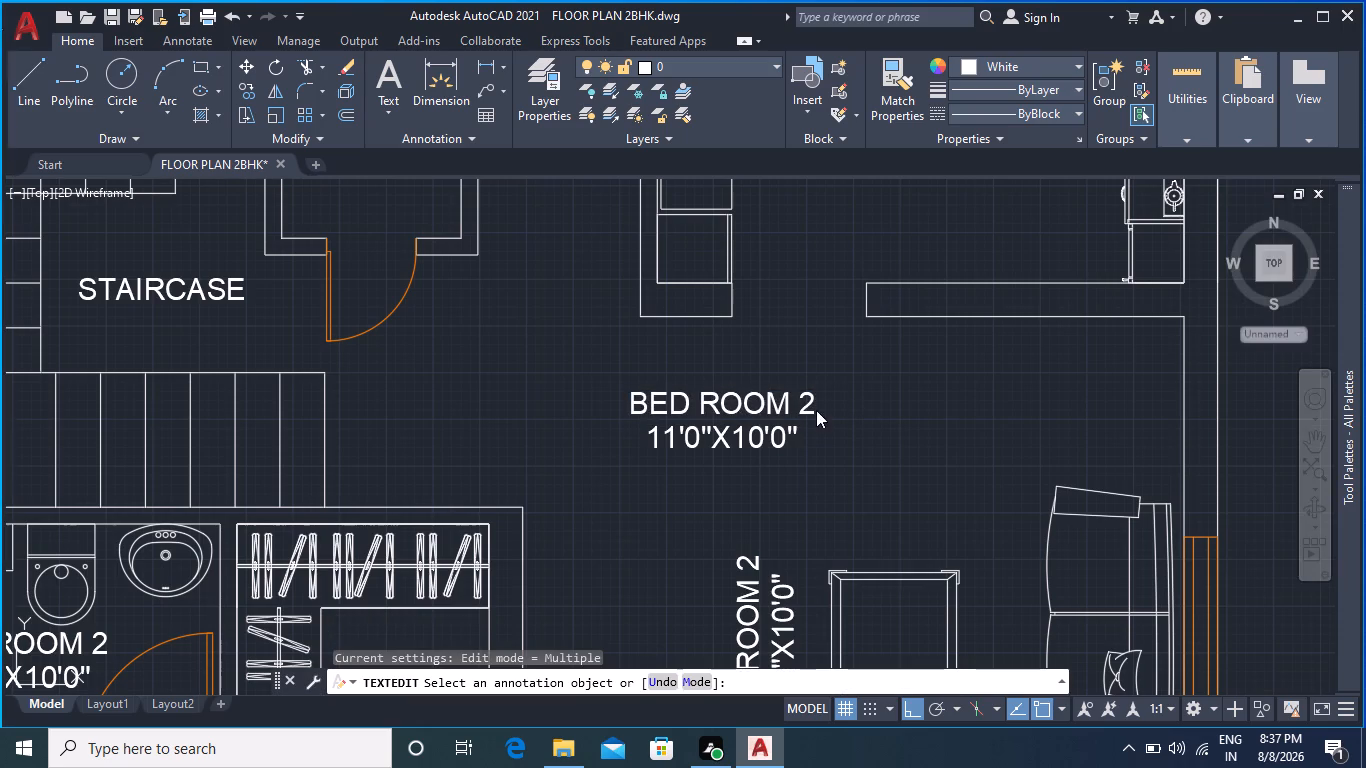
click(814, 397)
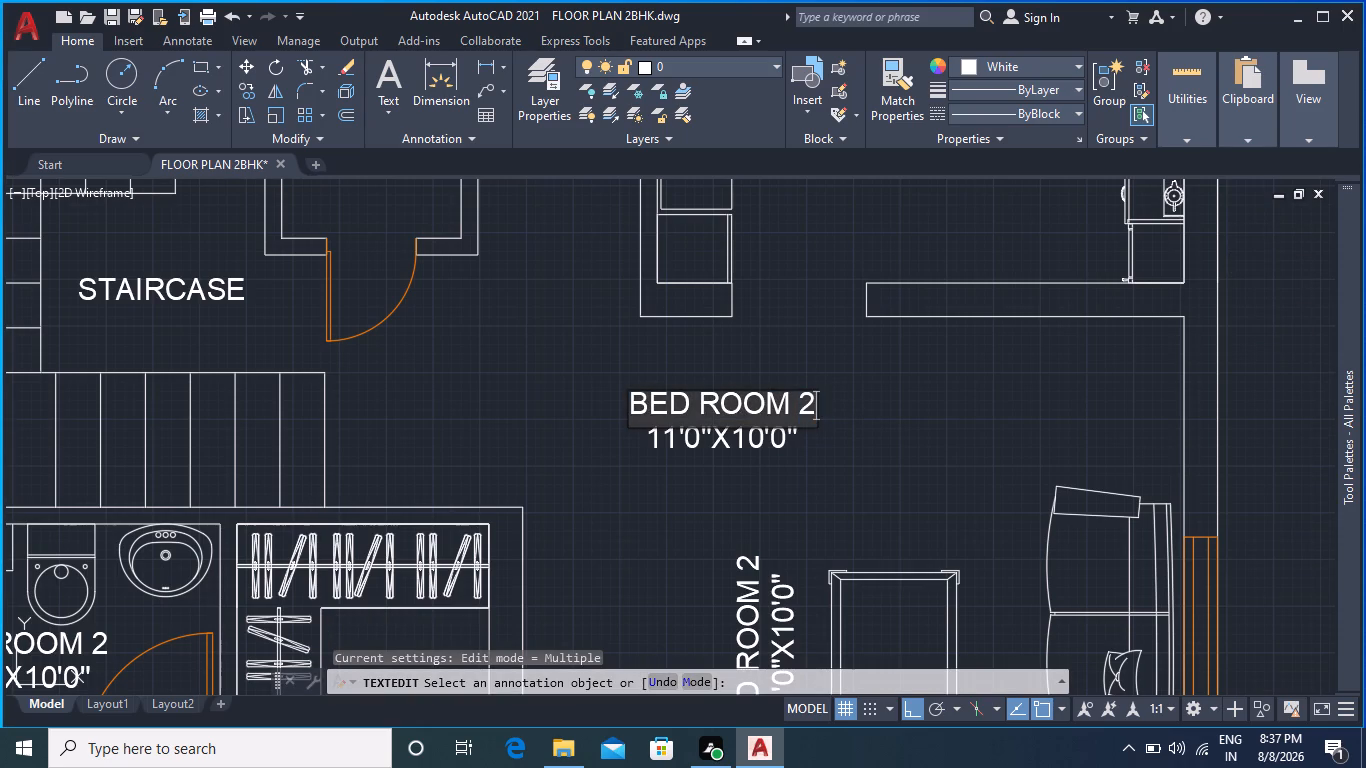
key(BackSpace)
key(BackSpace)
key(BackSpace)
key(BackSpace)
key(BackSpace)
key(BackSpace)
key(BackSpace)
key(BackSpace)
key(BackSpace)
key(BackSpace)
key(BackSpace)
key(BackSpace)
key(BackSpace)
key(BackSpace)
key(BackSpace)
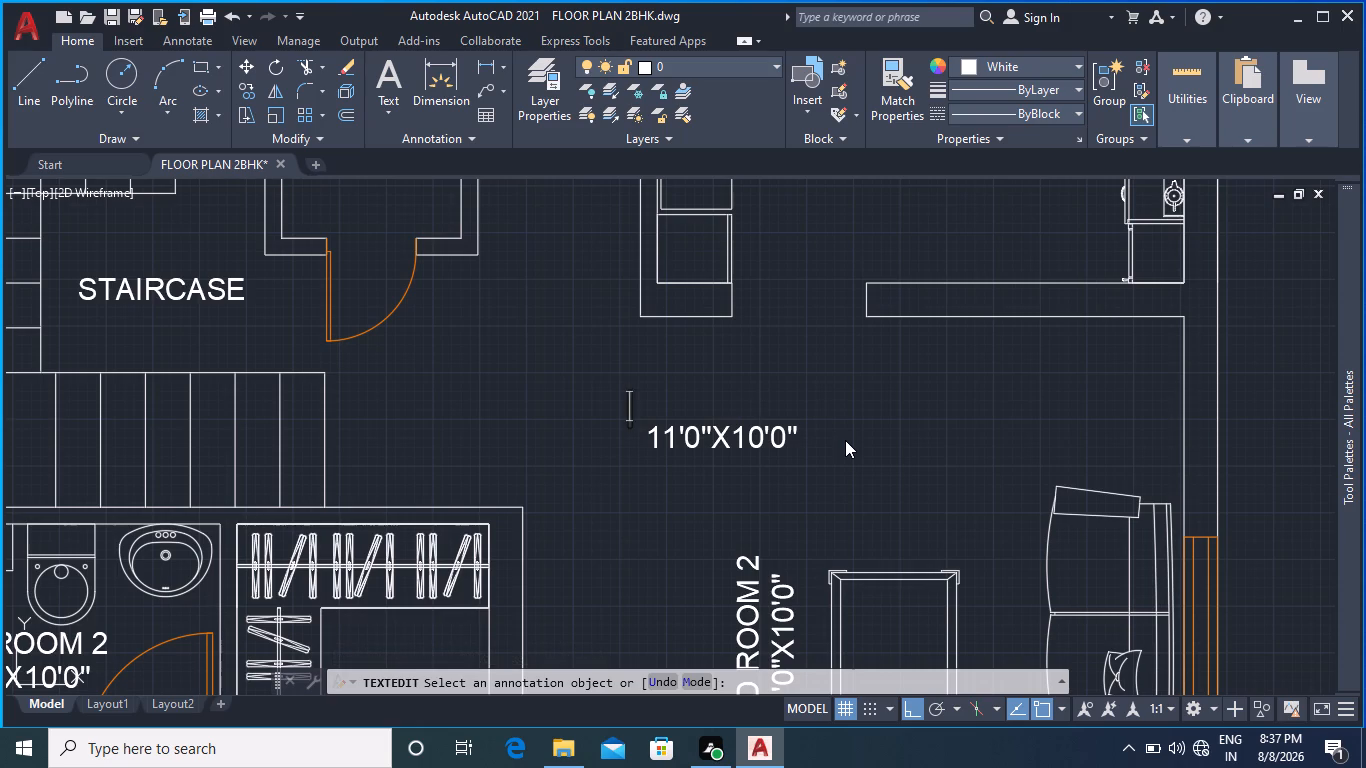
text(DINING)
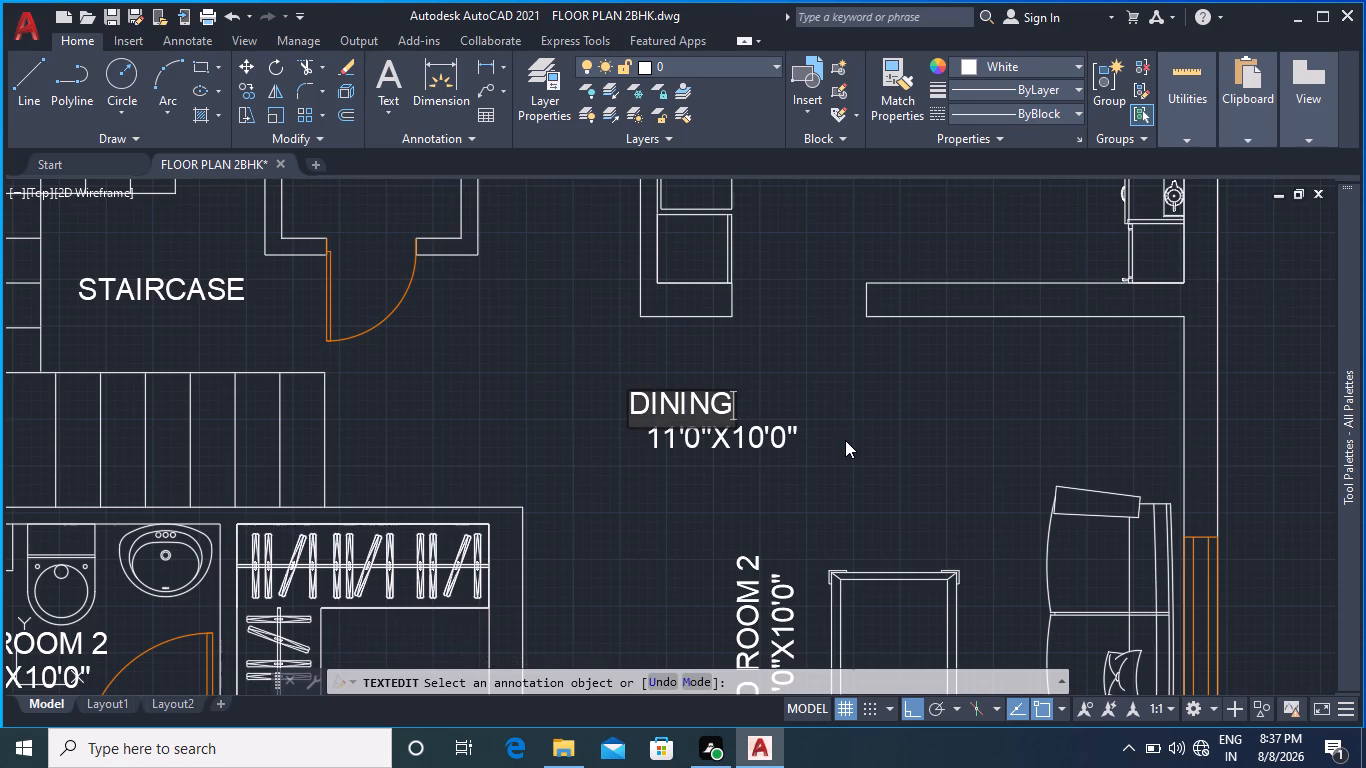
key(space)
text(AREA)
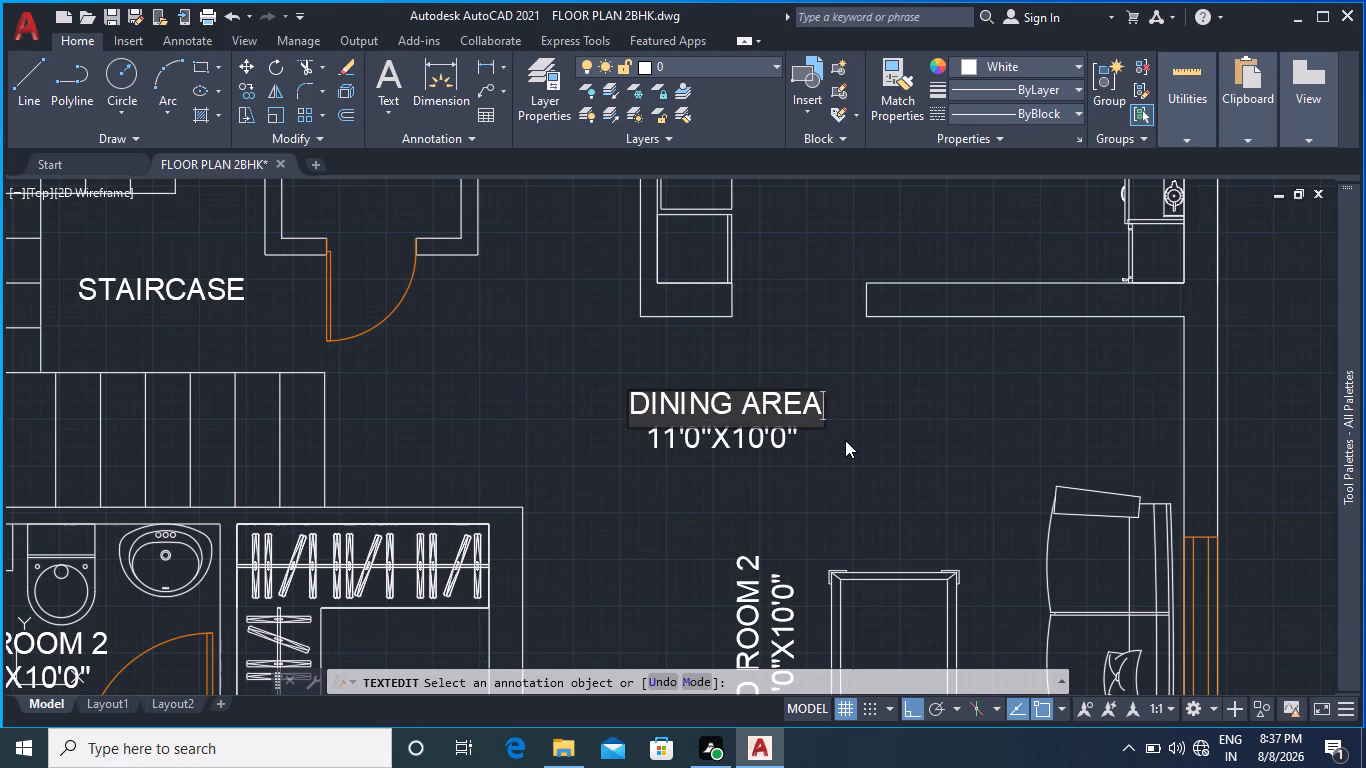
click(819, 445)
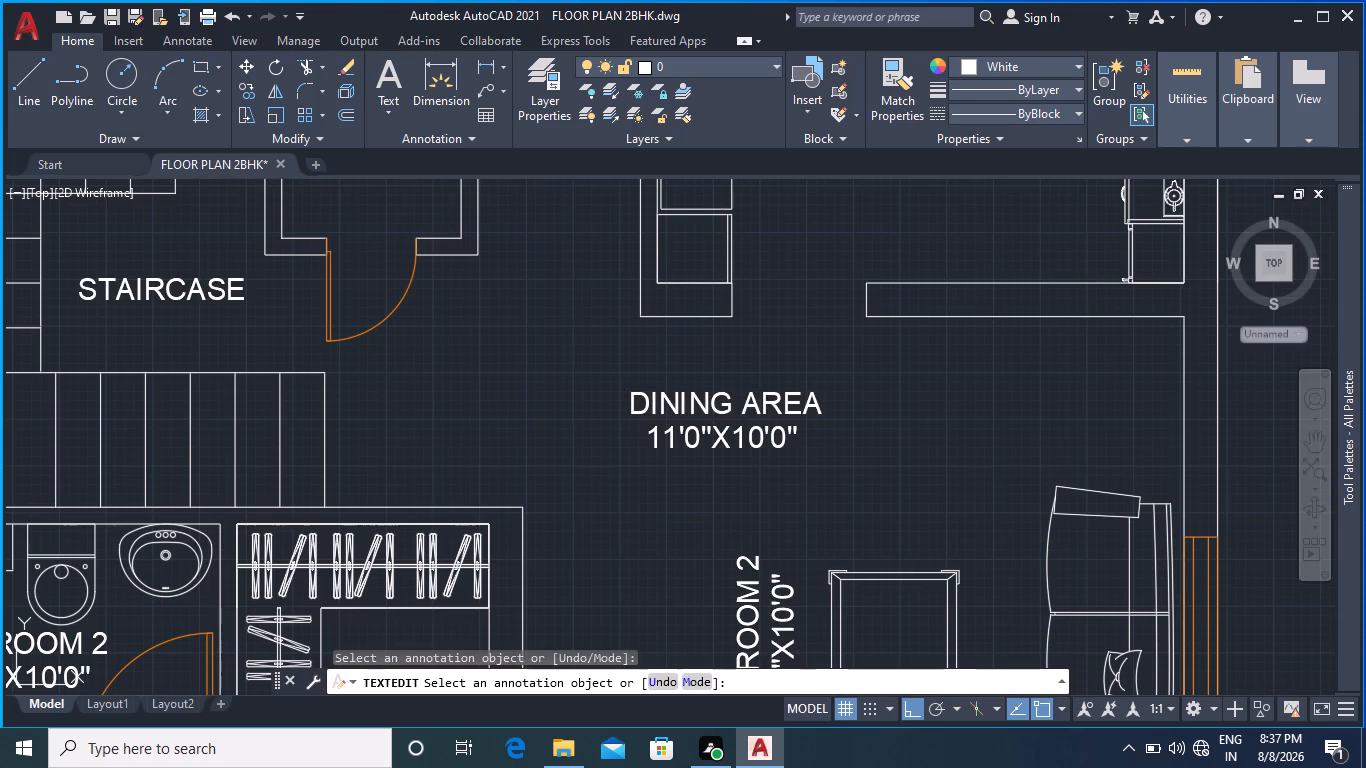
Change the vertical BED ROOM 2 label beside the centre table, below the dining area, to LIVING AREA.
double_click(787, 439)
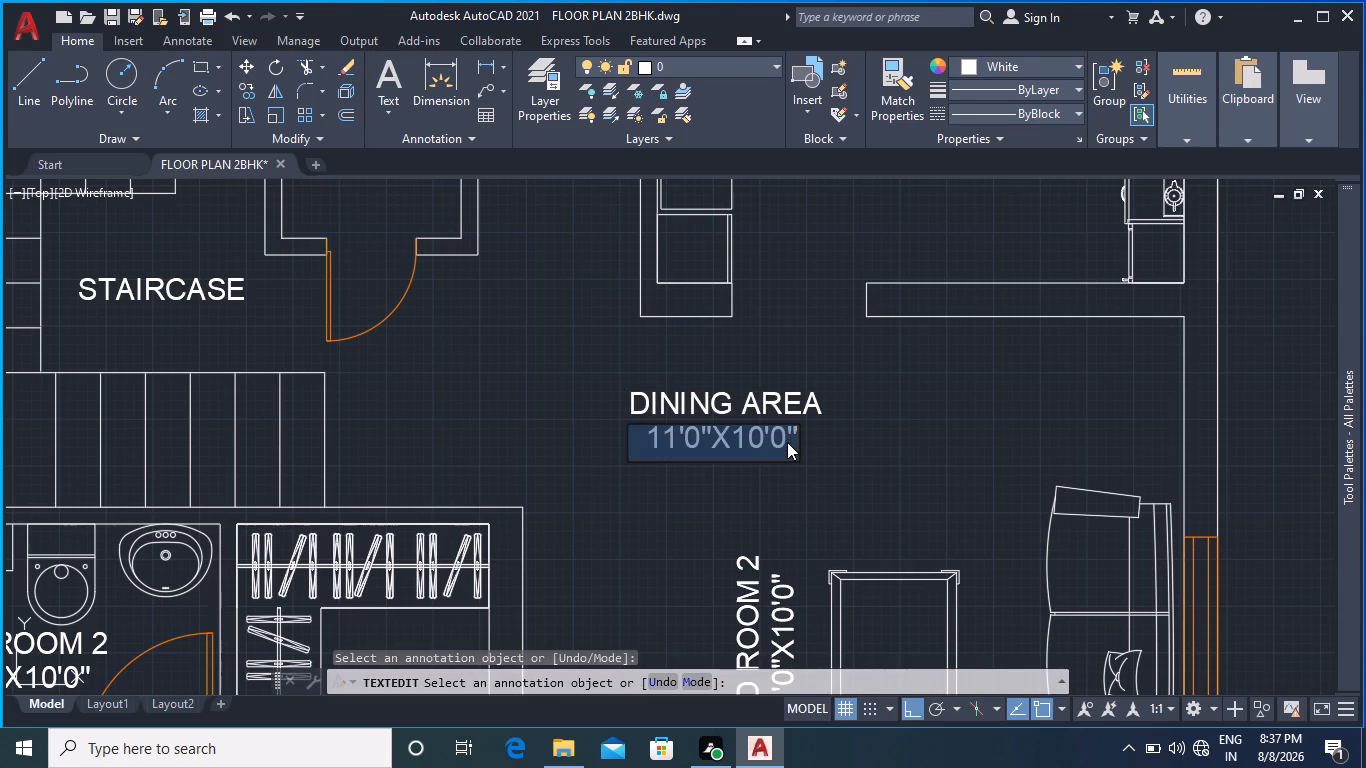
key(Escape)
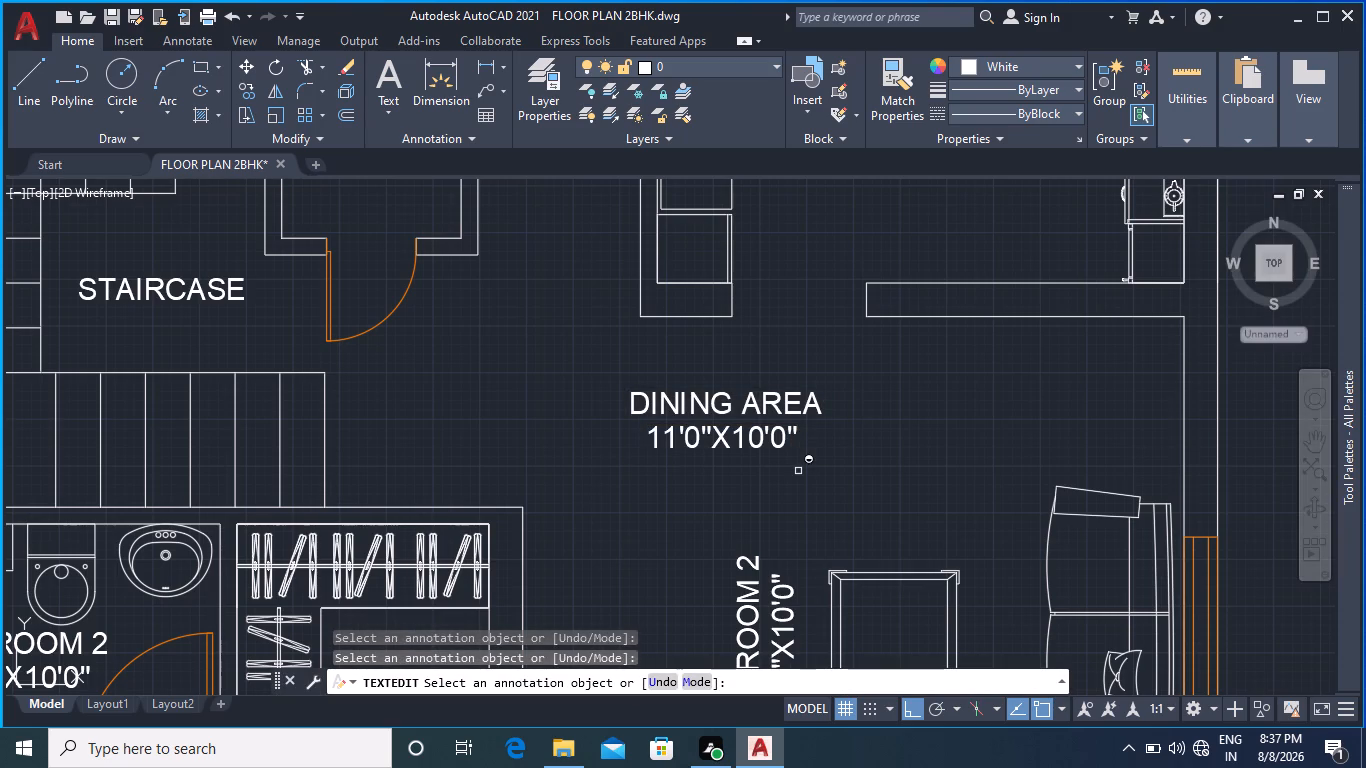
scroll(801, 470, down, 1)
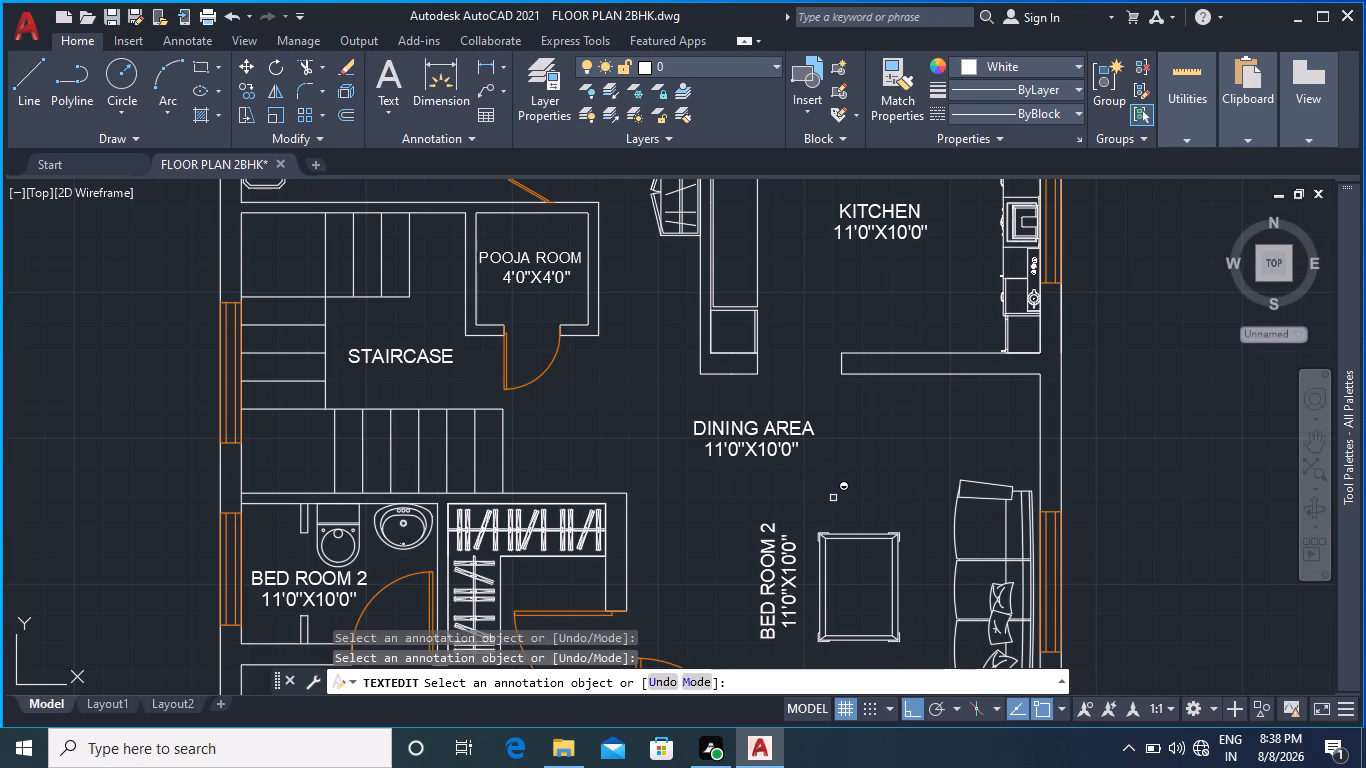
middle_drag(833, 498, 754, 345)
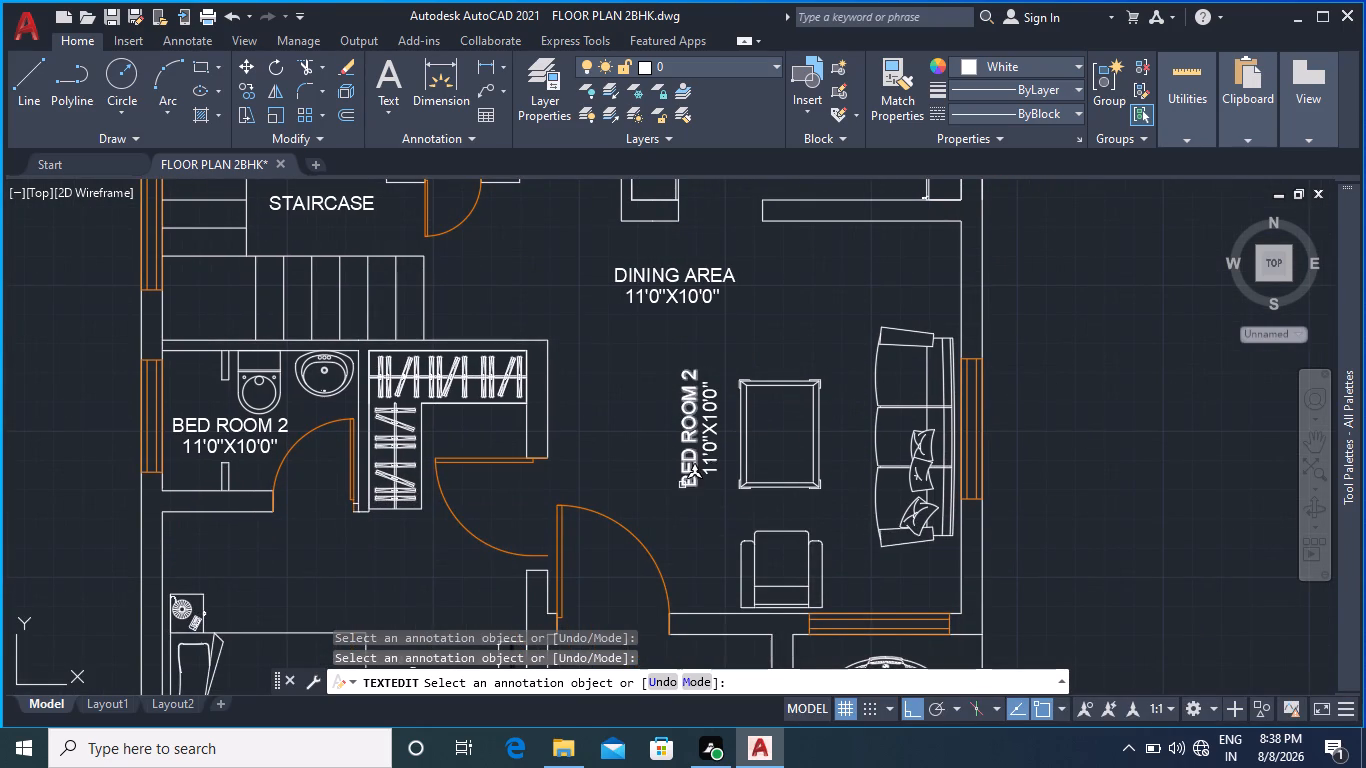
double_click(682, 476)
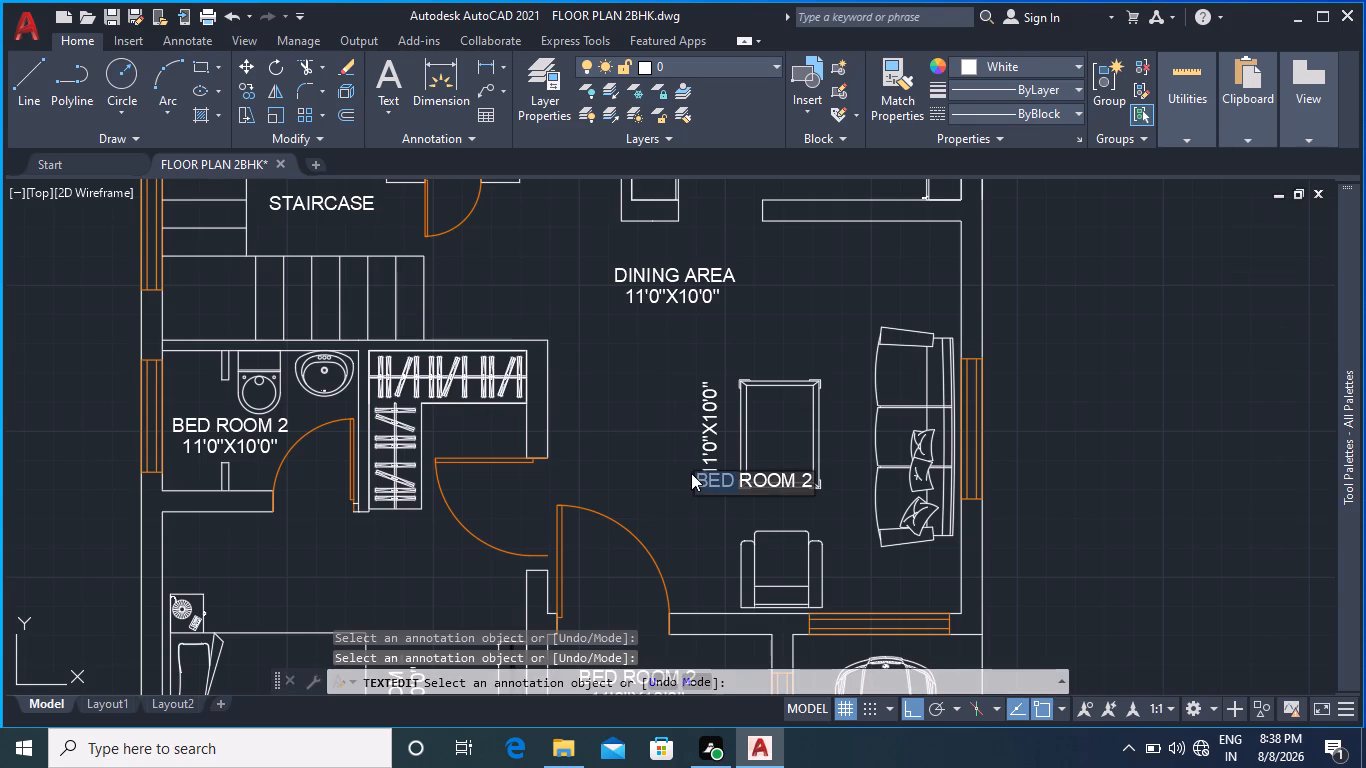
click(814, 481)
key(BackSpace)
key(BackSpace)
key(BackSpace)
key(BackSpace)
key(BackSpace)
key(BackSpace)
key(BackSpace)
key(BackSpace)
key(BackSpace)
key(BackSpace)
key(BackSpace)
key(BackSpace)
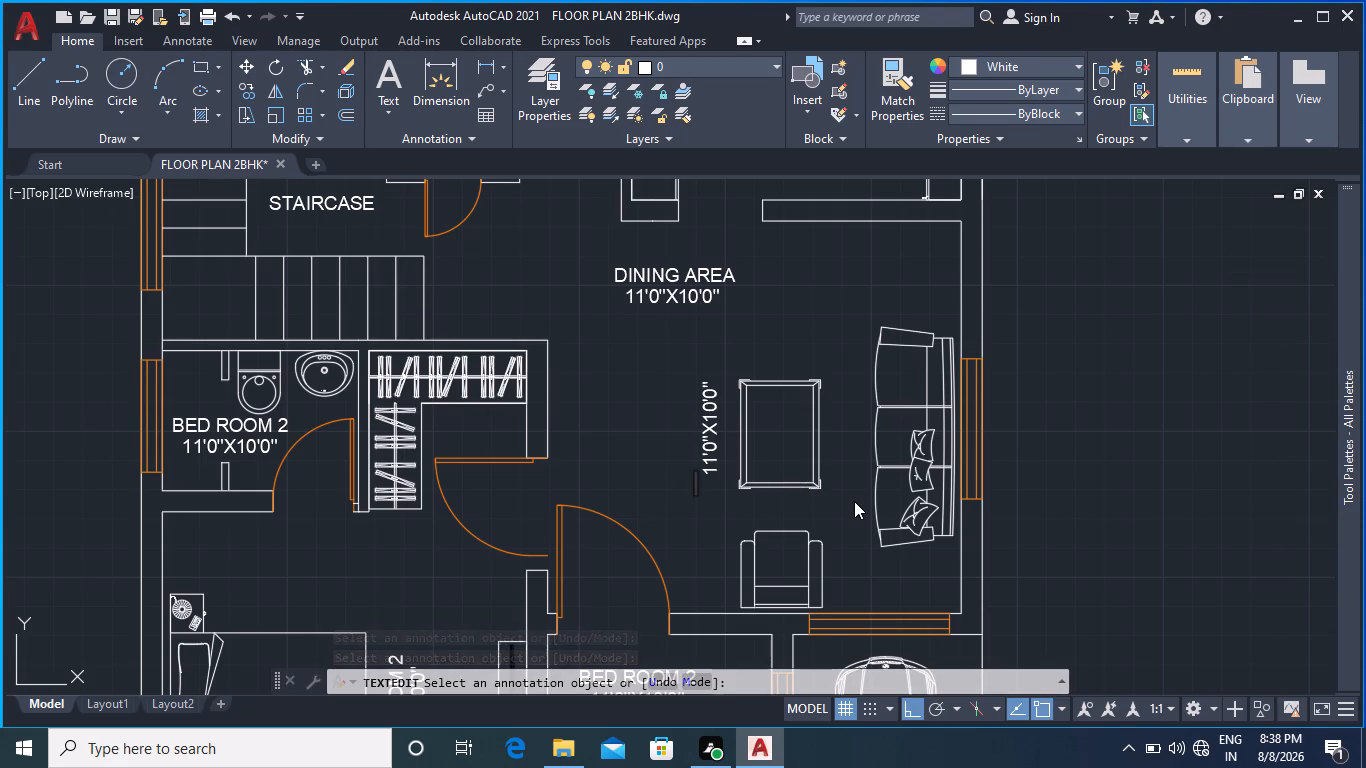
text(LIV)
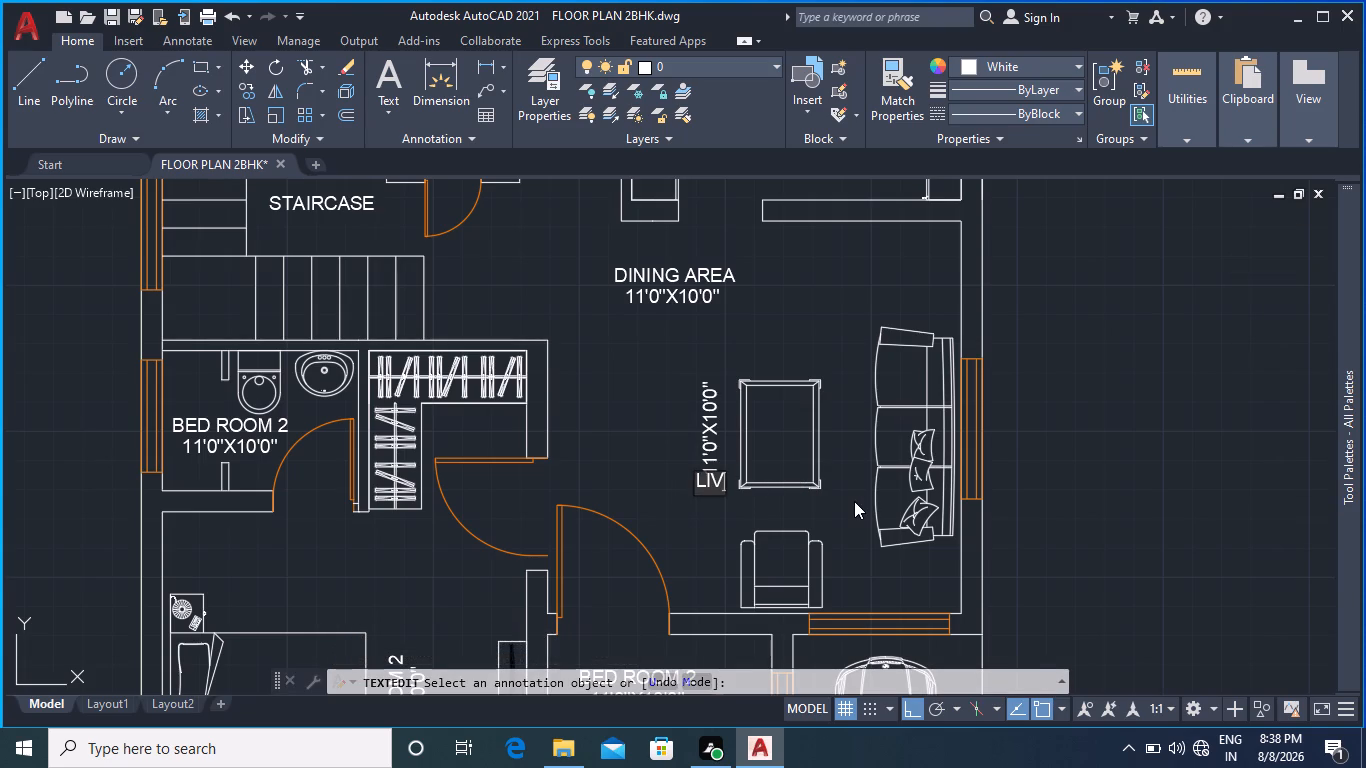
text(ING)
key(space)
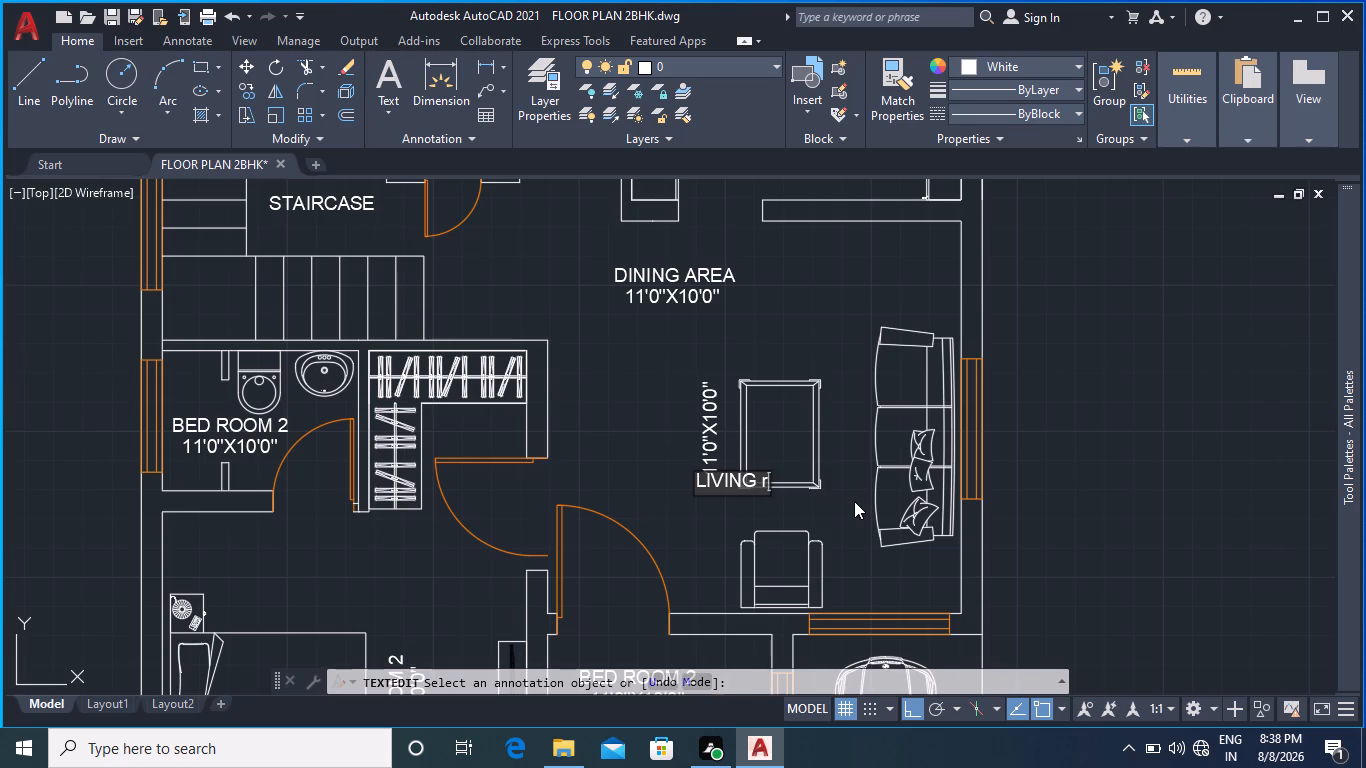
key(BackSpace)
text(AREA)
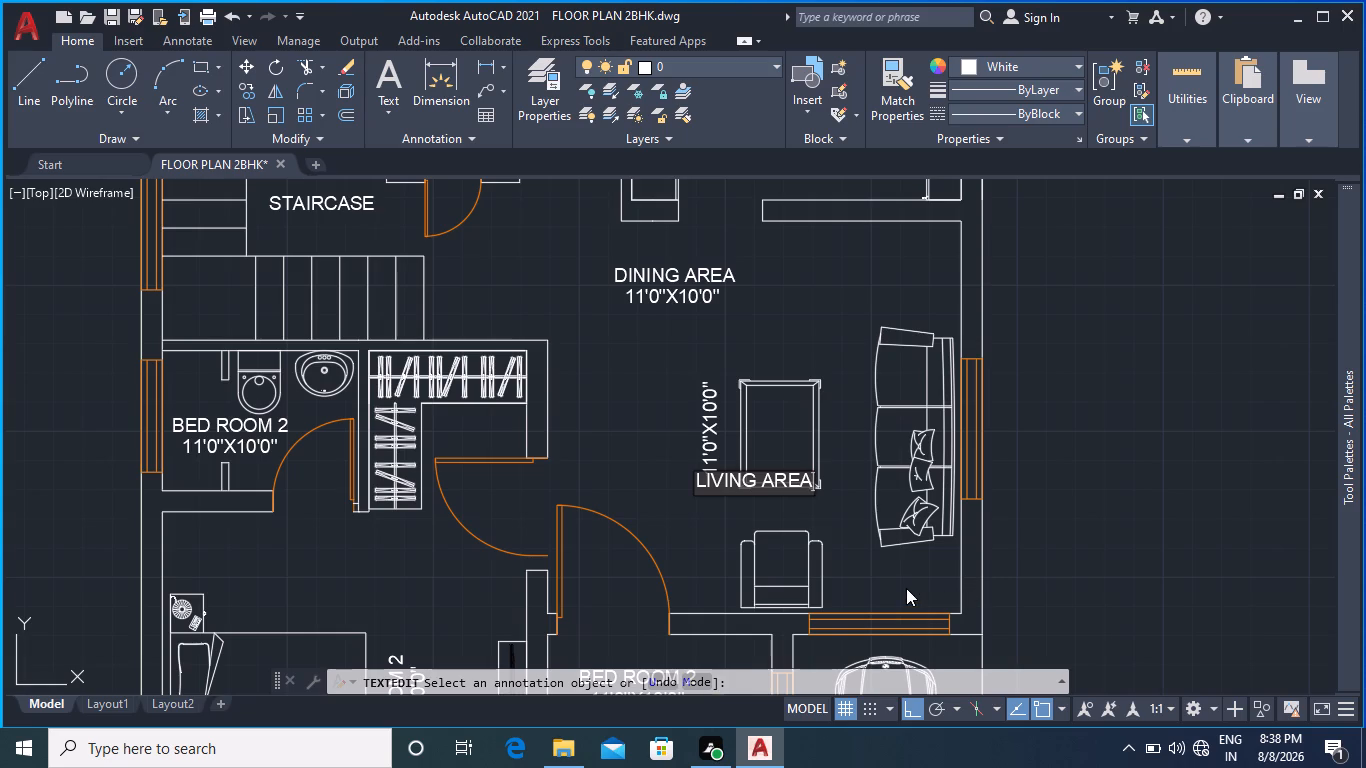
click(809, 503)
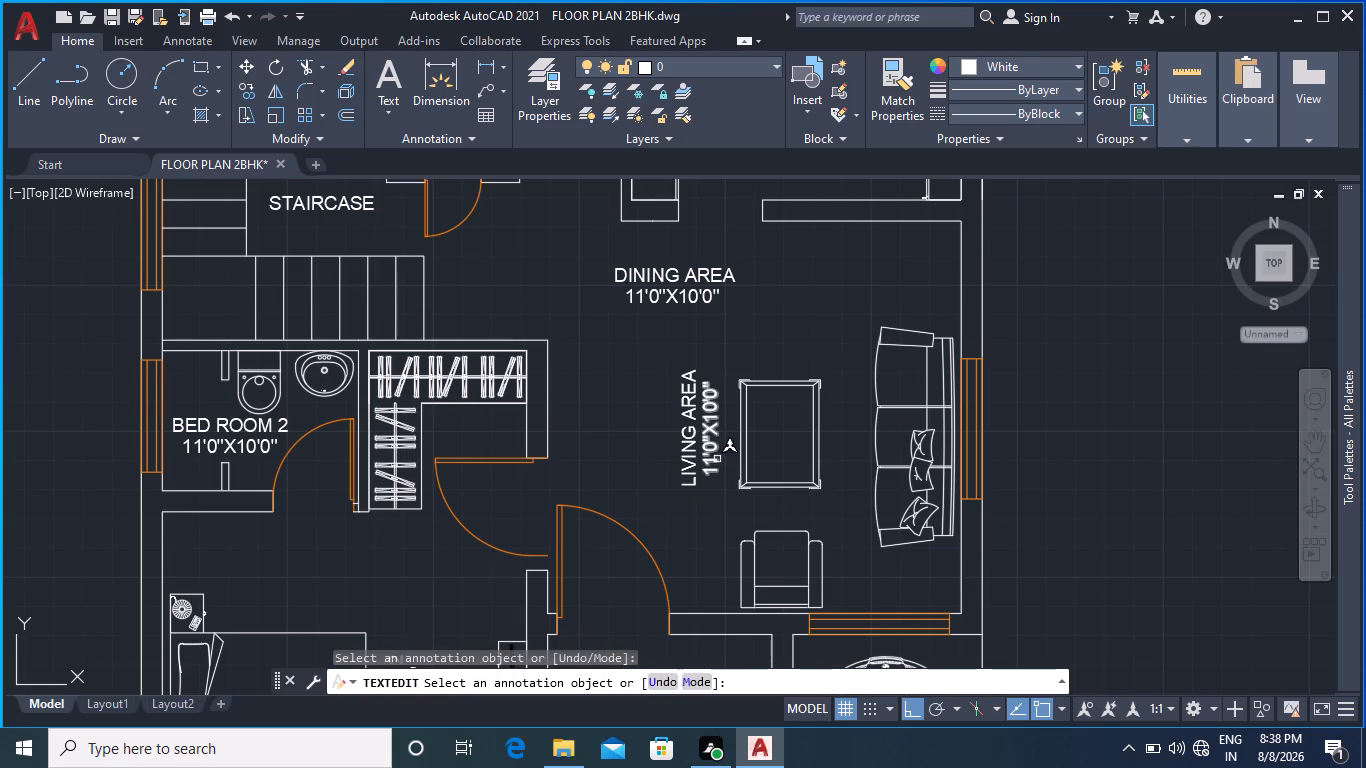
Replace the vertical size text beside the LIVING AREA label with 16'0"X14'0", without leading spaces.
double_click(717, 459)
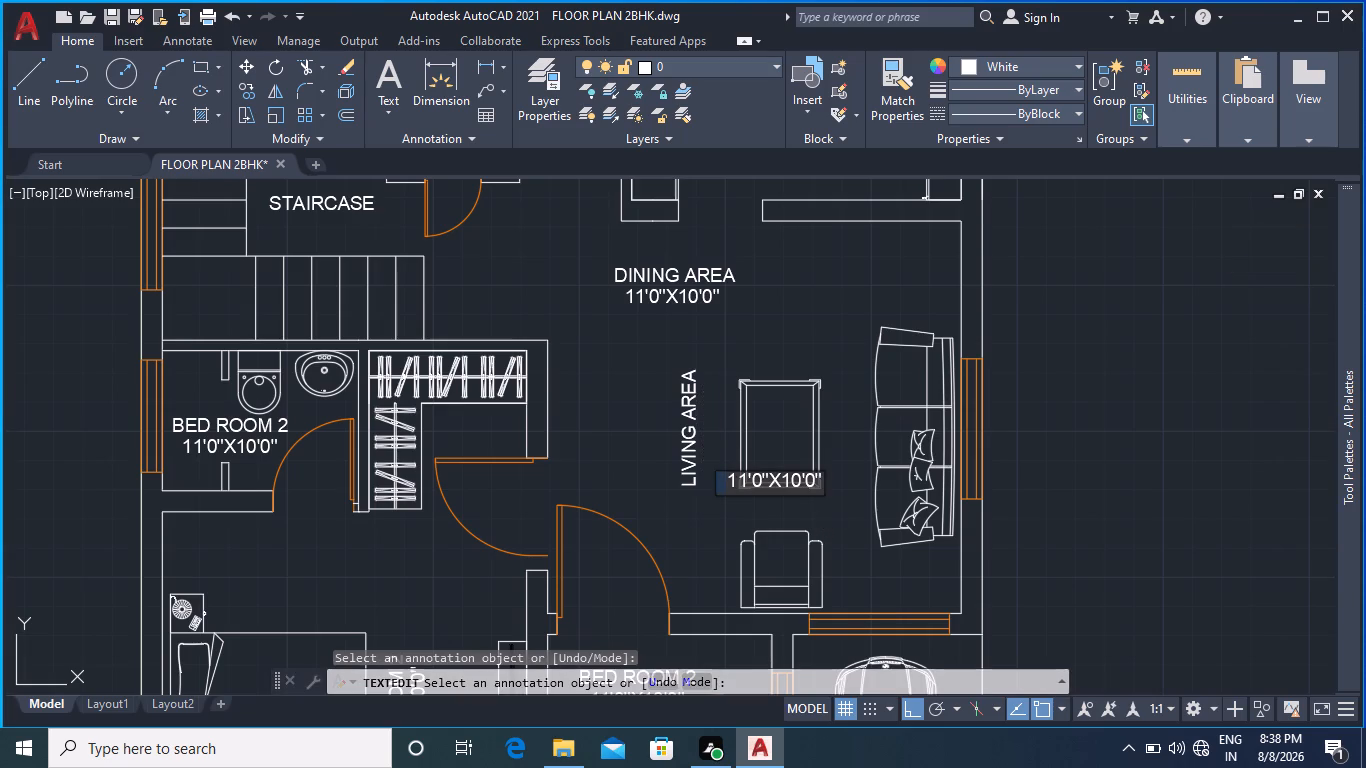
click(821, 484)
key(BackSpace)
key(BackSpace)
key(BackSpace)
key(BackSpace)
key(BackSpace)
key(BackSpace)
key(BackSpace)
key(BackSpace)
key(BackSpace)
key(BackSpace)
key(BackSpace)
key(BackSpace)
key(BackSpace)
key(BackSpace)
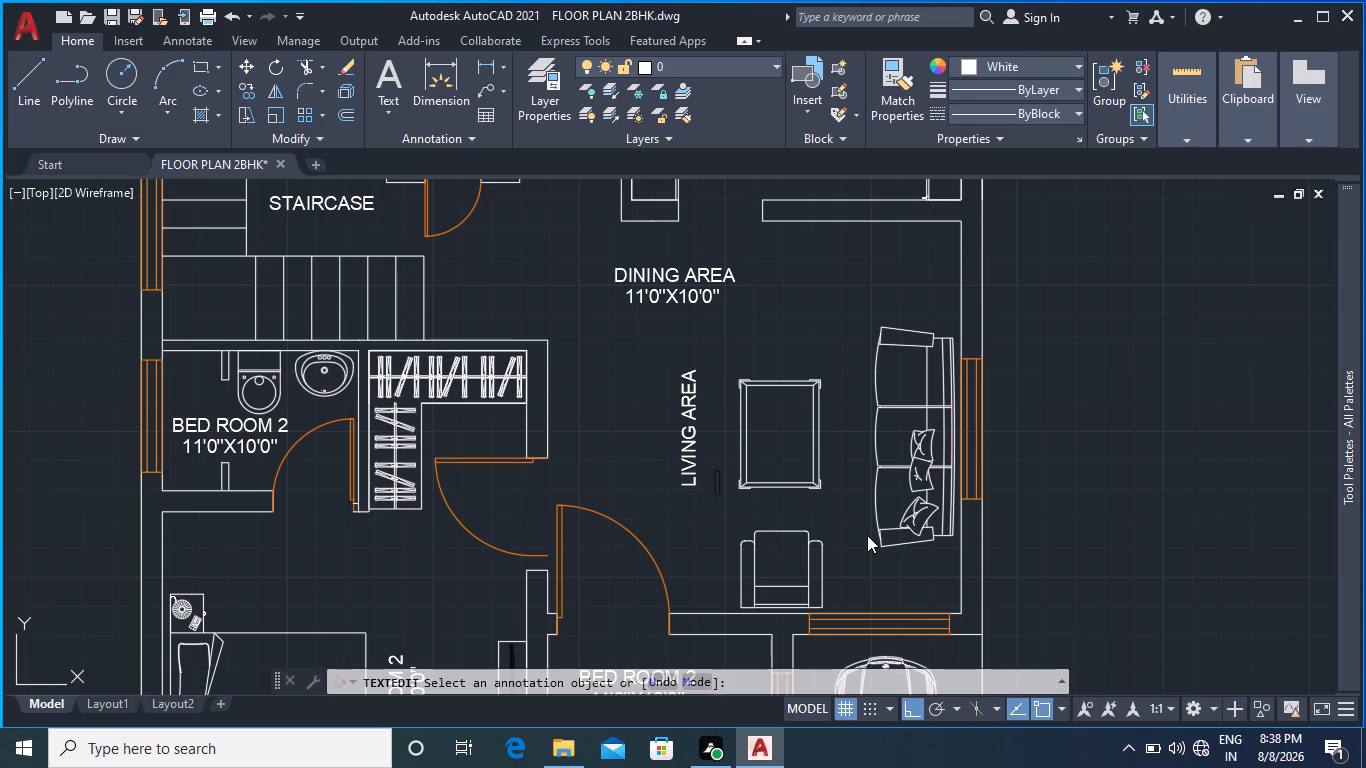
key(1)
key(6)
key(comma)
key(BackSpace)
key(apostrophe)
key(0)
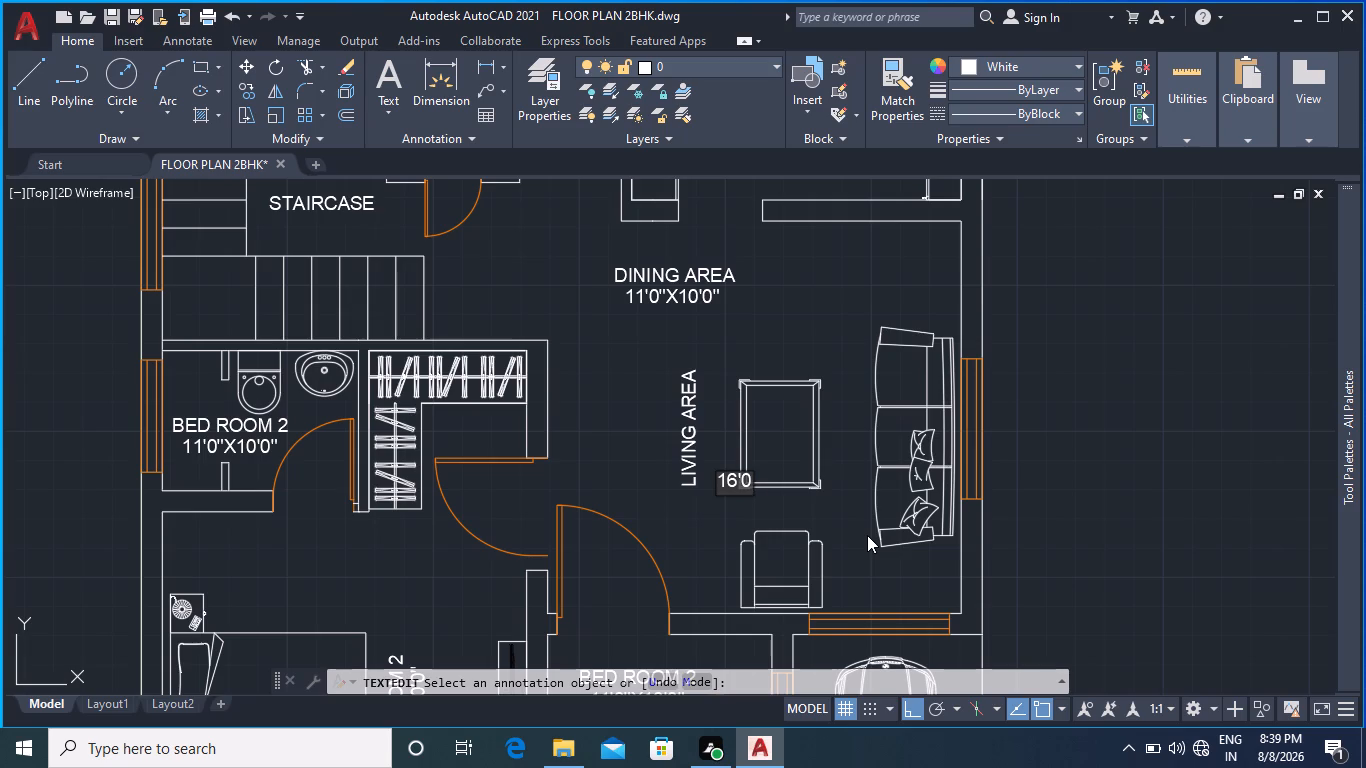
key(shift+quotedbl)
key(x)
text(14)
text('0)
key(shift+quotedbl)
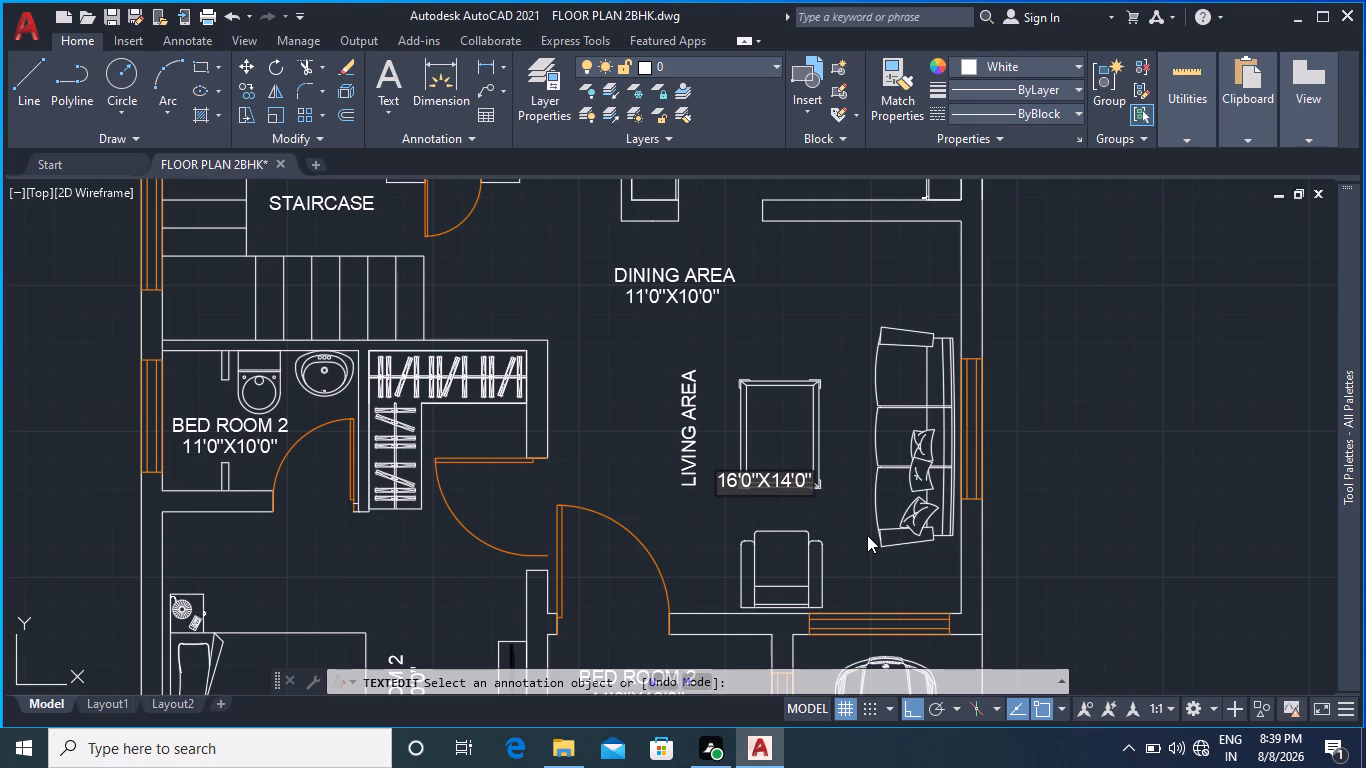
click(847, 494)
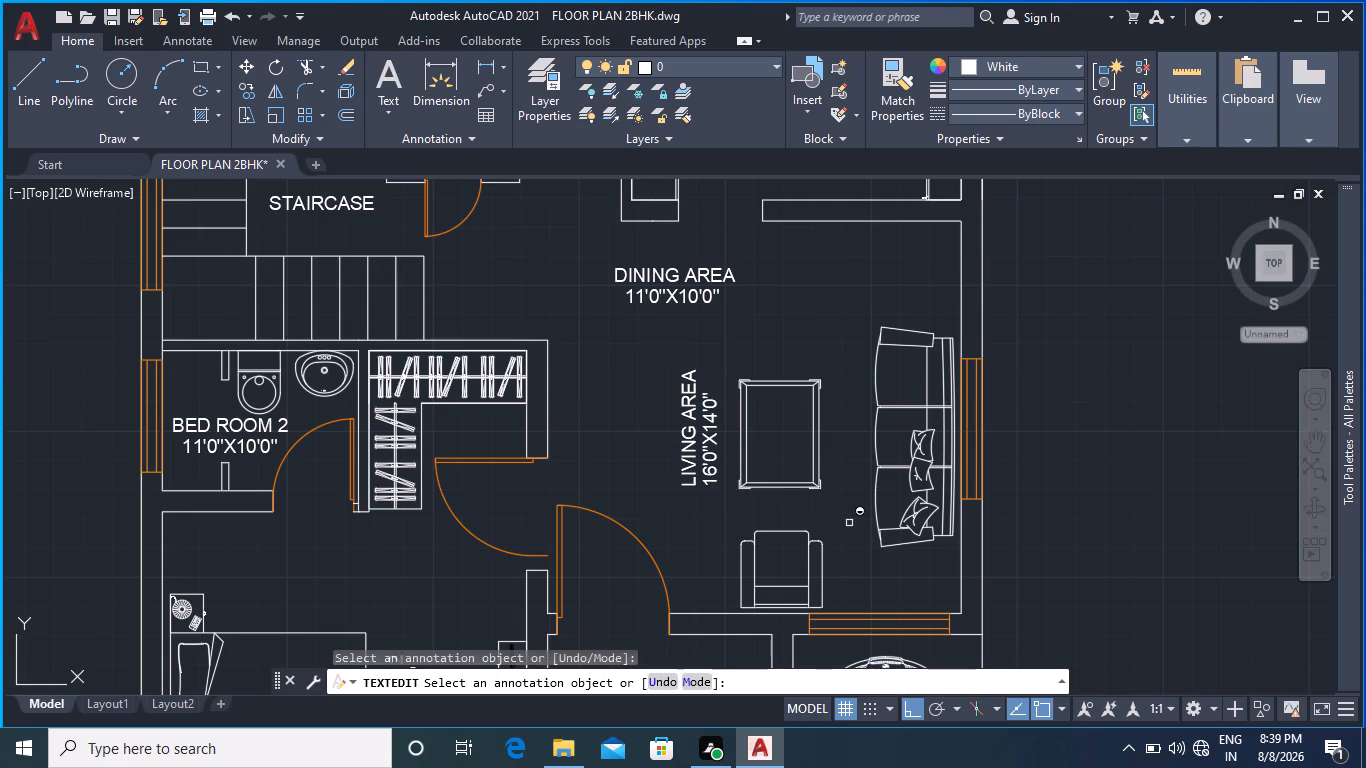
Shift the vertical LIVING AREA label straight down about 2 inches so it is centred alongside its 16'0"X14'0" size text.
click(686, 456)
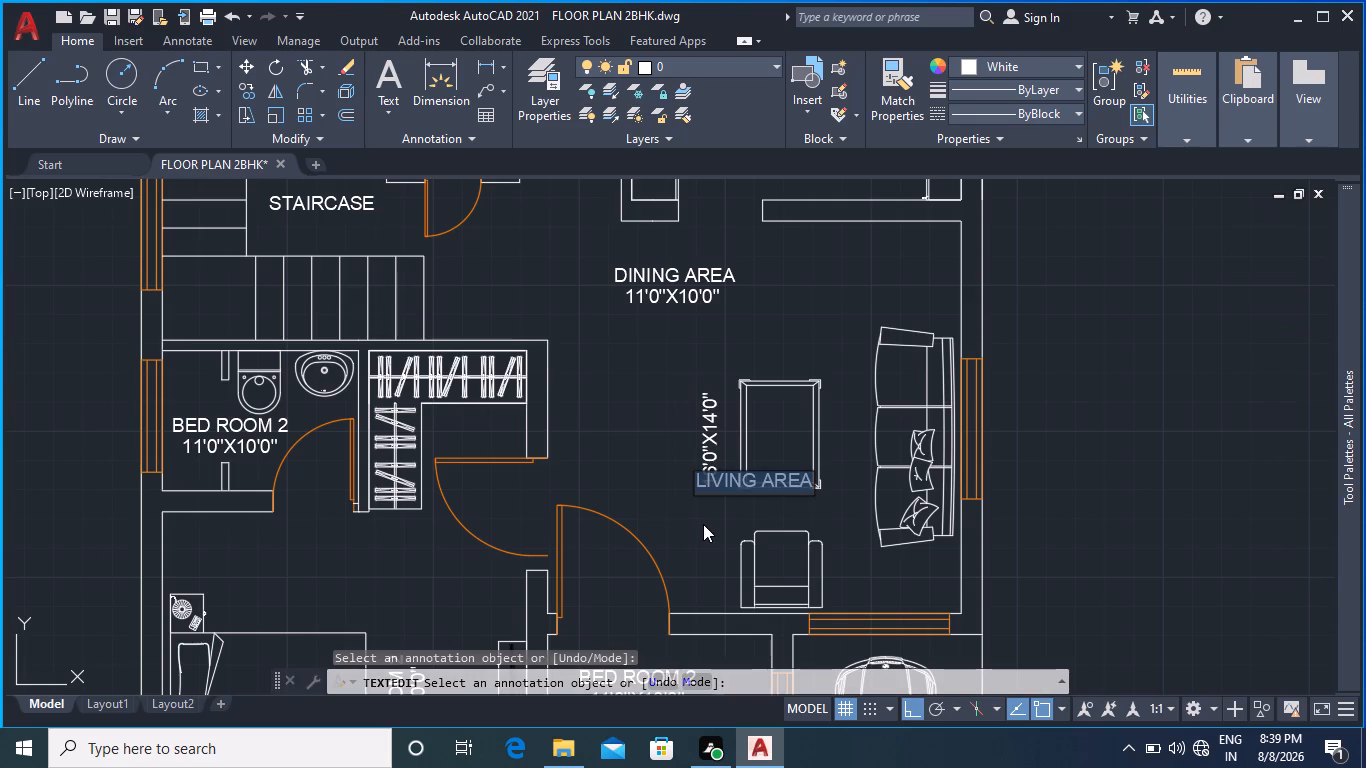
key(Escape)
key(space)
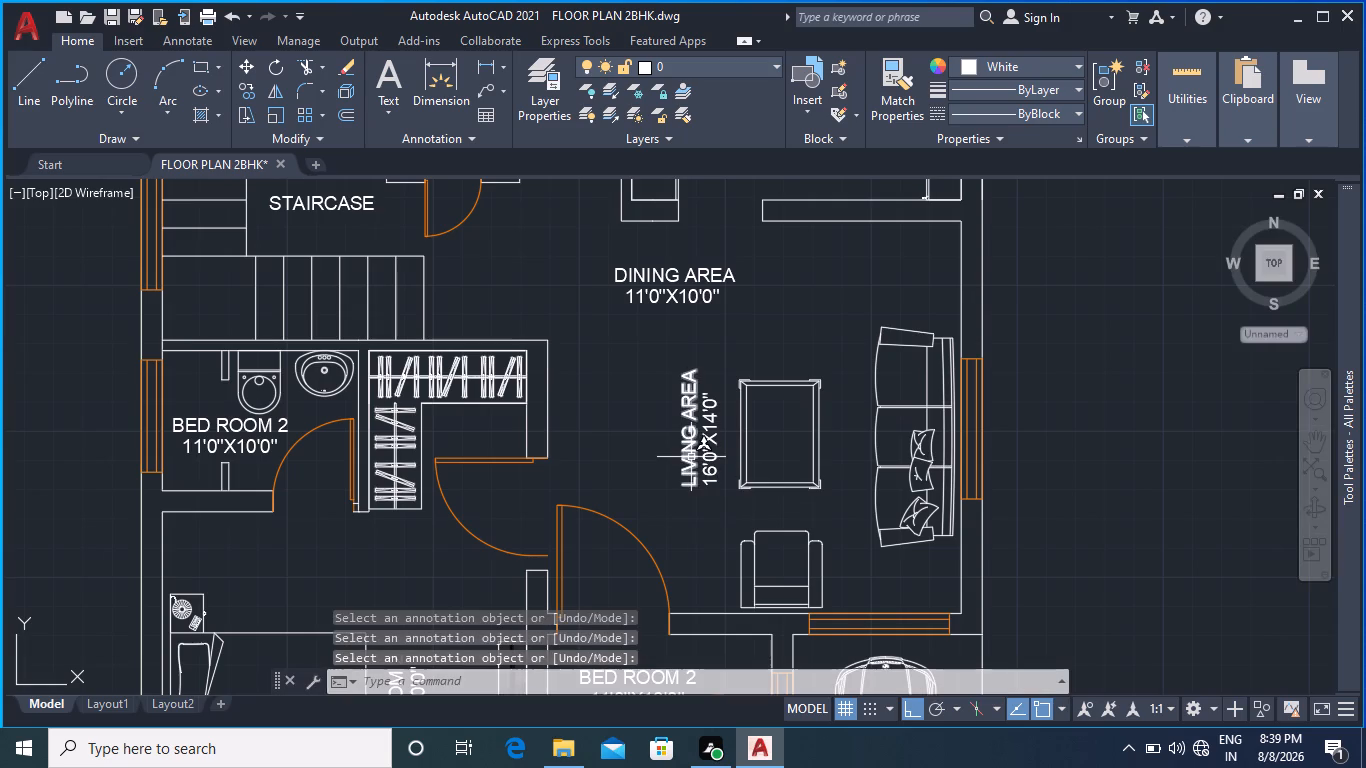
click(691, 457)
scroll(708, 503, up, 3)
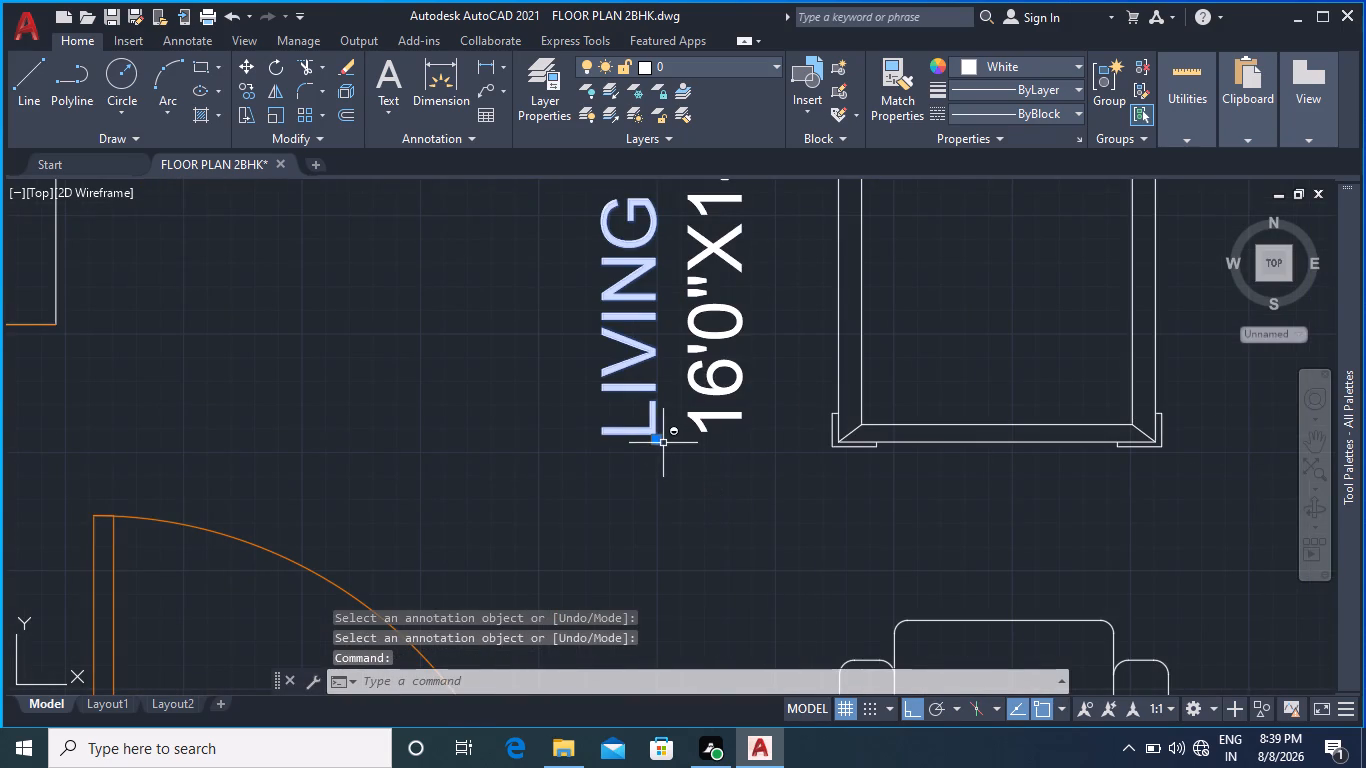
click(657, 441)
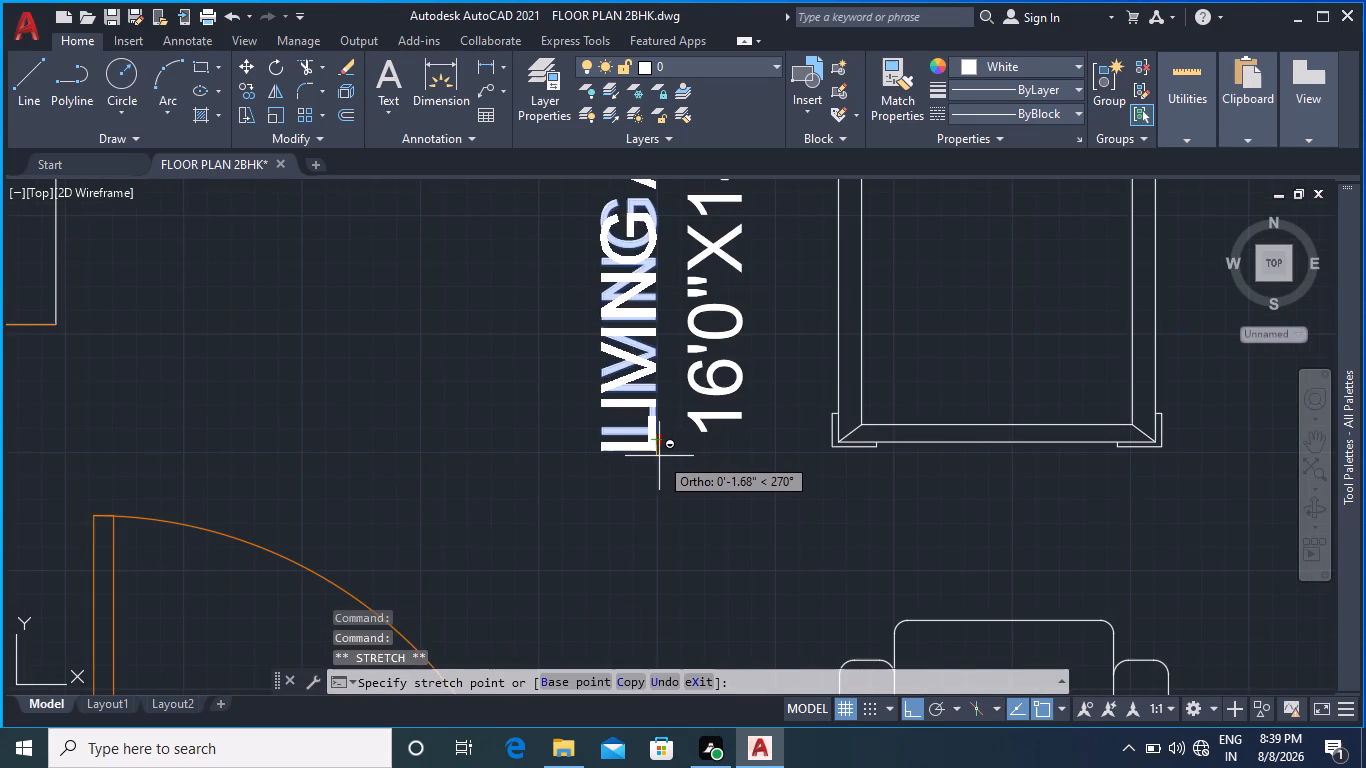
click(659, 458)
scroll(678, 457, down, 2)
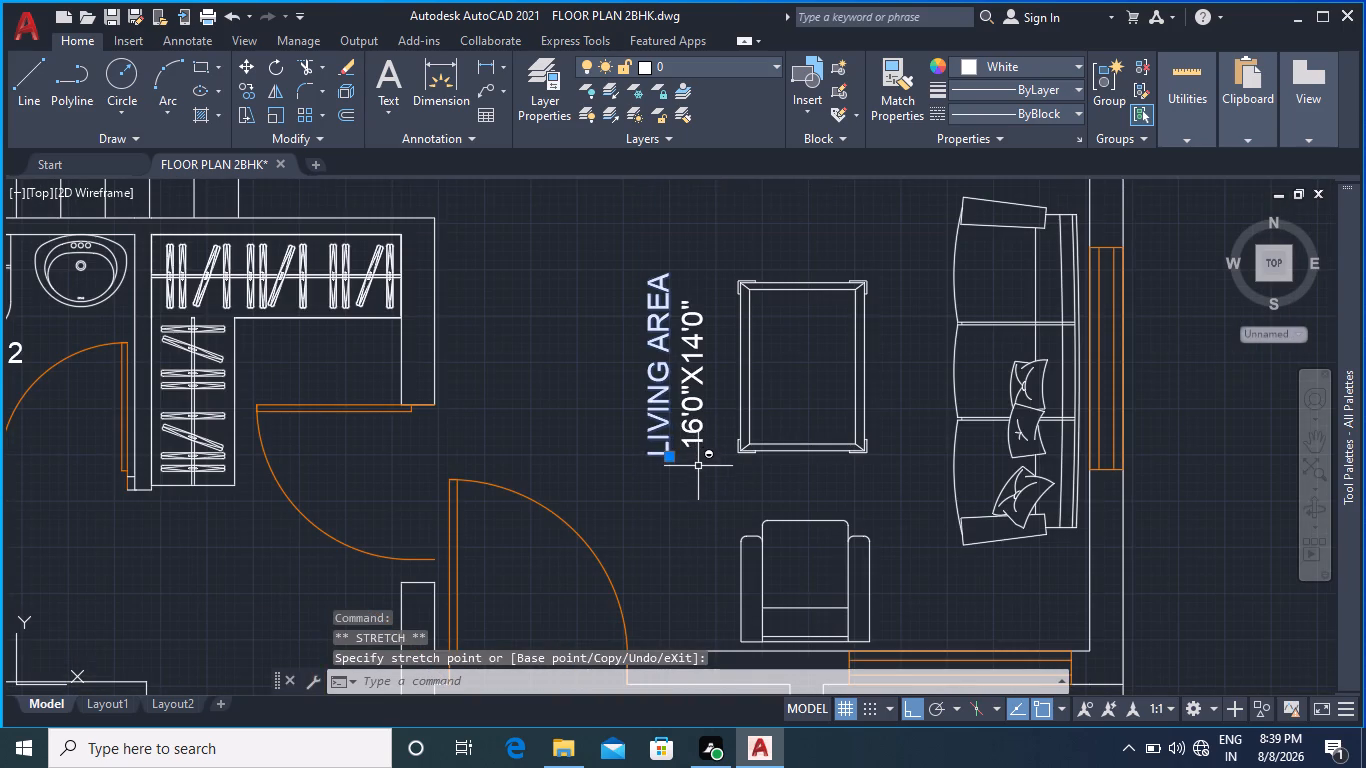
key(Escape)
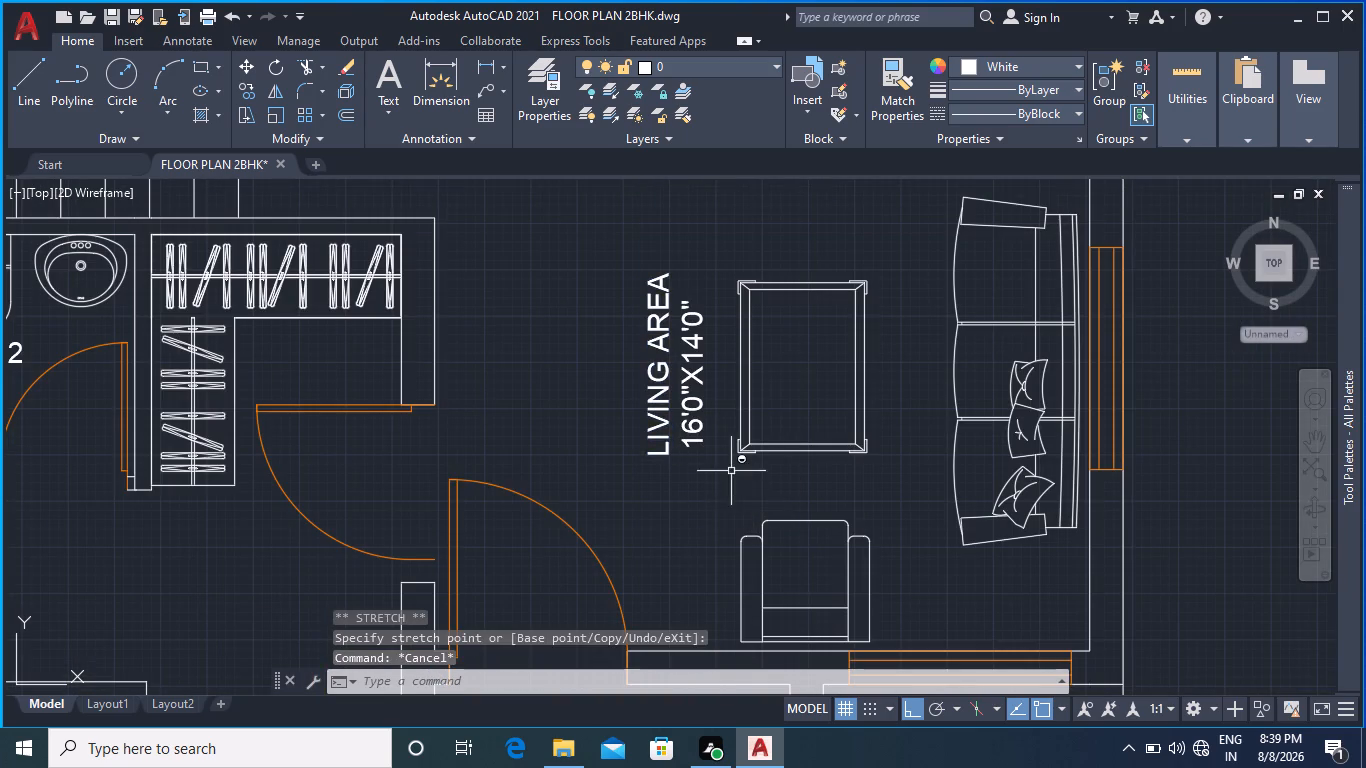
Change the BED ROOM 2 label in the bathroom below the staircase to ATTACHED TOILET.
scroll(731, 471, down, 2)
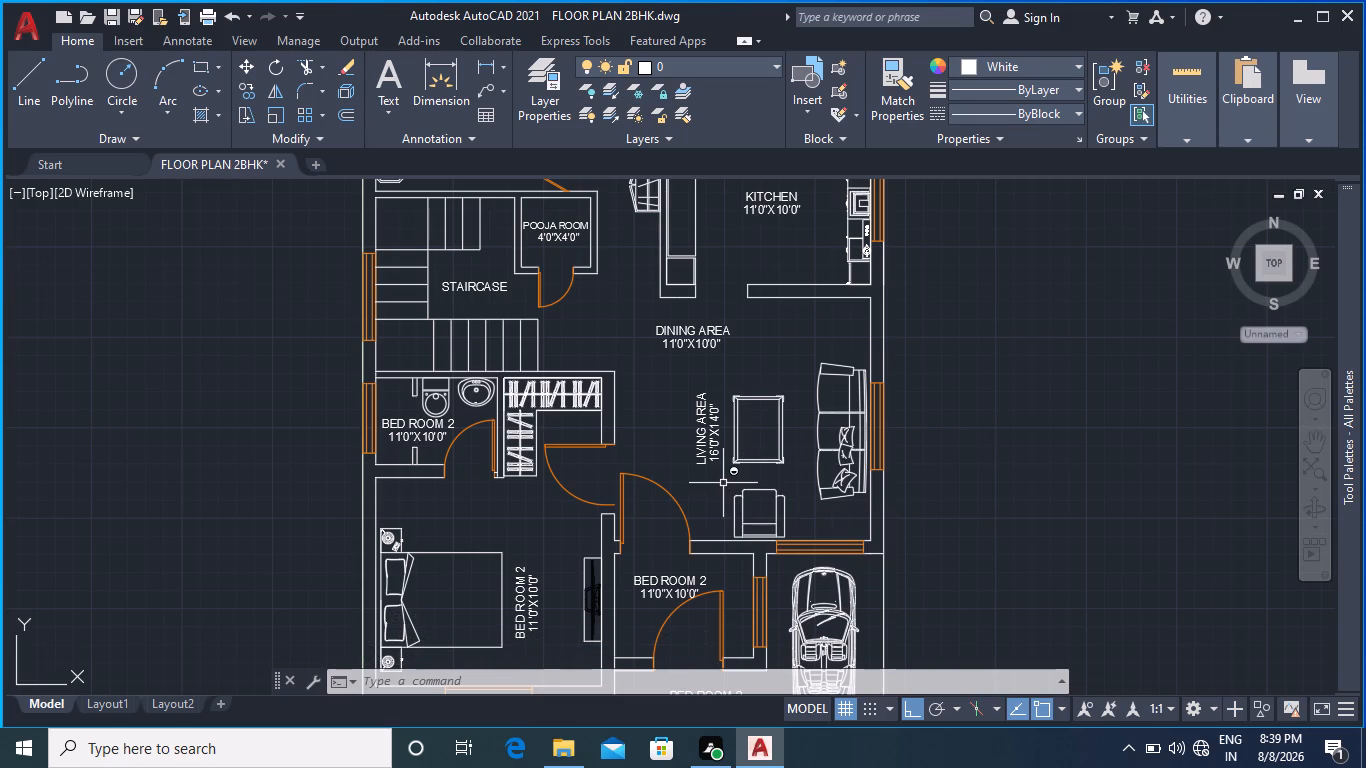
middle_drag(723, 482, 726, 391)
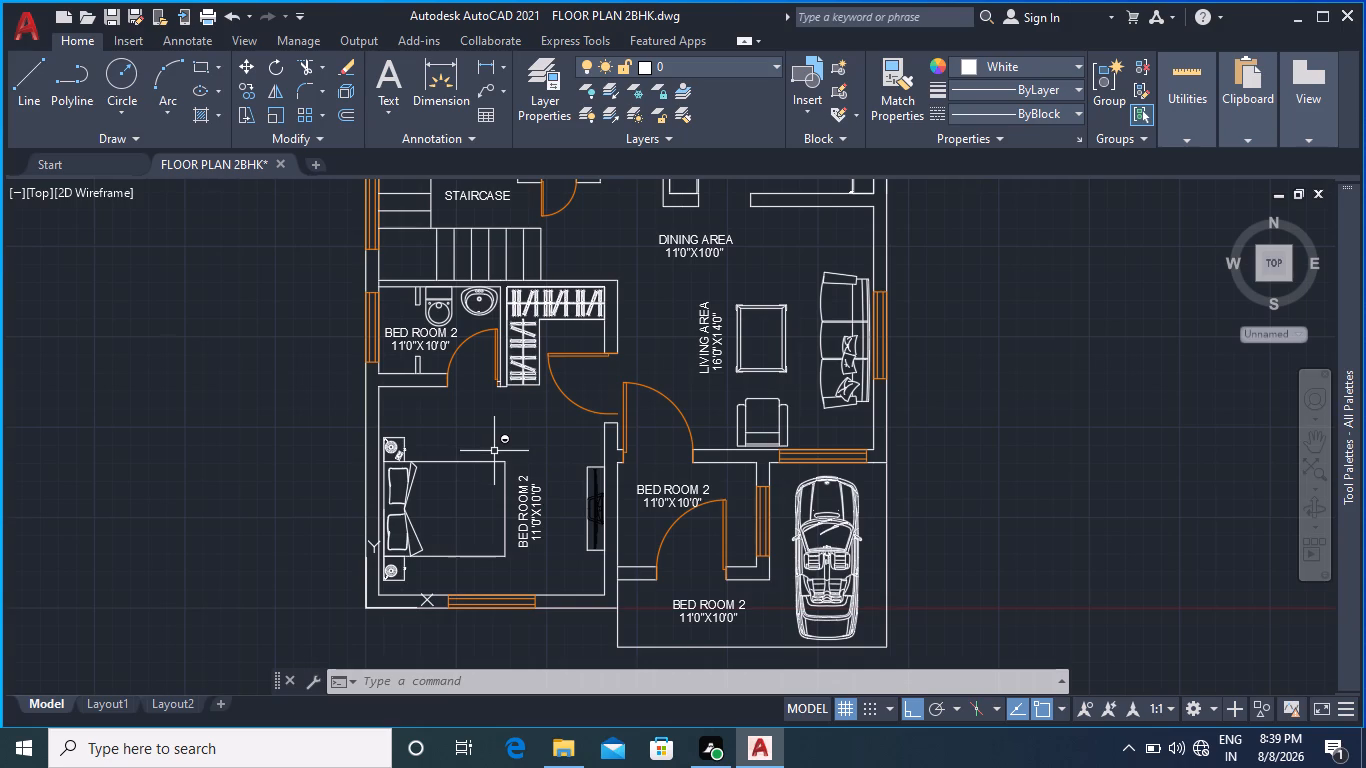
double_click(423, 336)
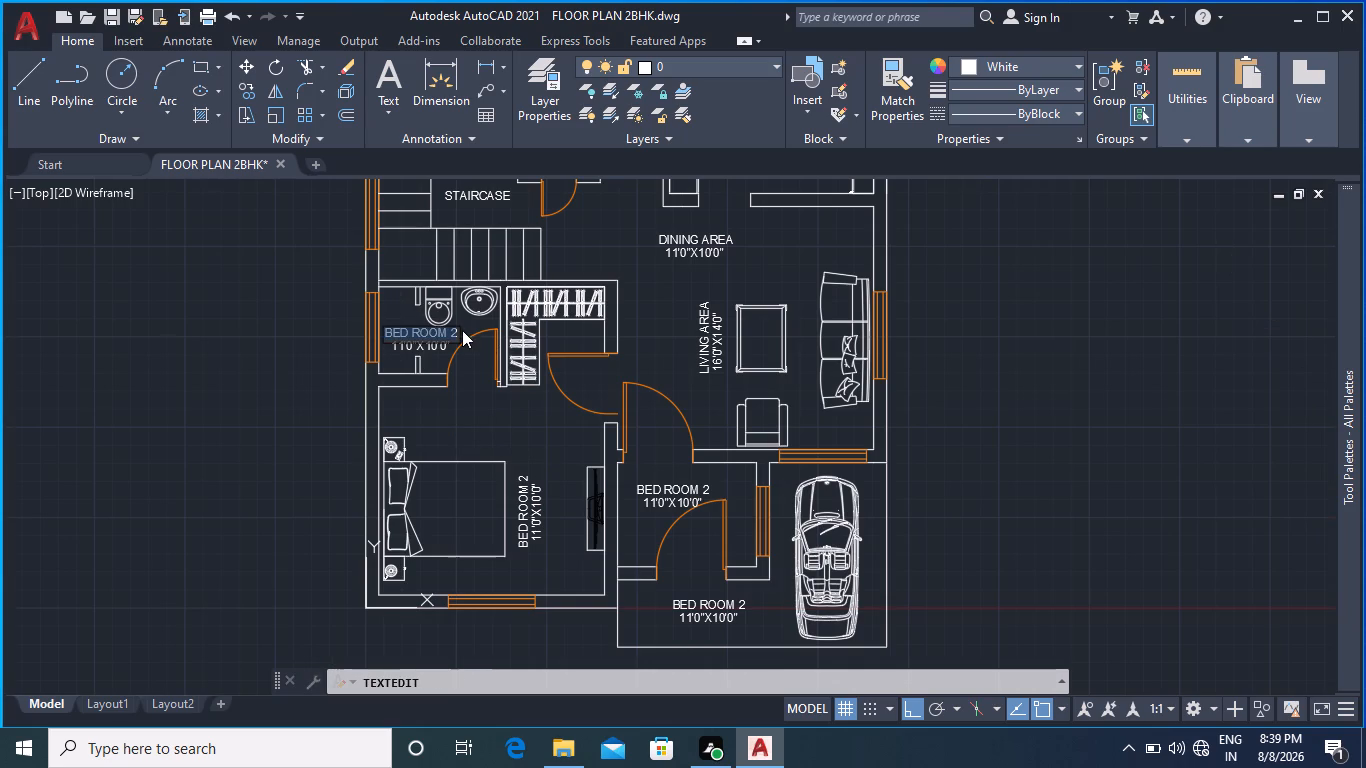
click(459, 329)
key(BackSpace)
key(BackSpace)
key(BackSpace)
key(BackSpace)
key(BackSpace)
key(BackSpace)
key(BackSpace)
key(BackSpace)
key(BackSpace)
key(BackSpace)
key(BackSpace)
key(BackSpace)
key(BackSpace)
key(BackSpace)
key(BackSpace)
key(BackSpace)
key(BackSpace)
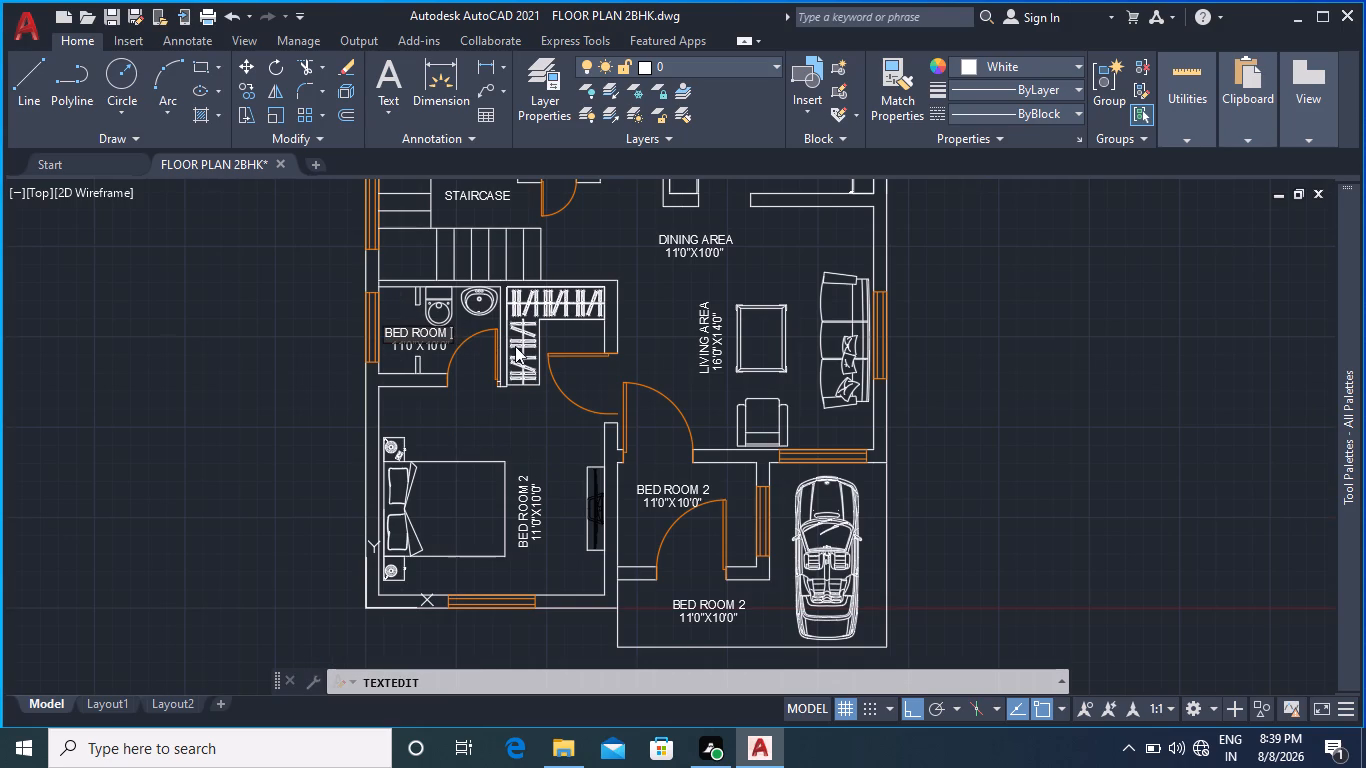
text(ATTA)
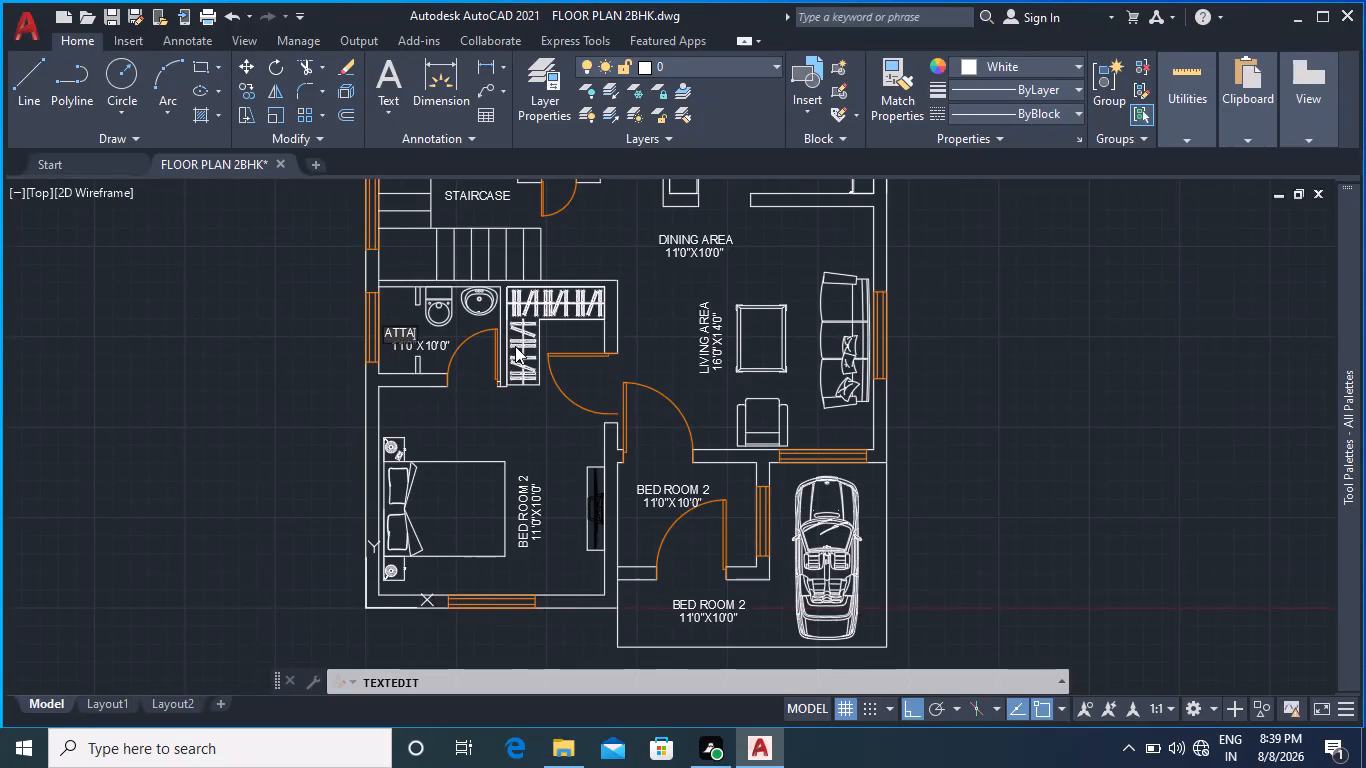
key(v)
key(BackSpace)
text(CHED)
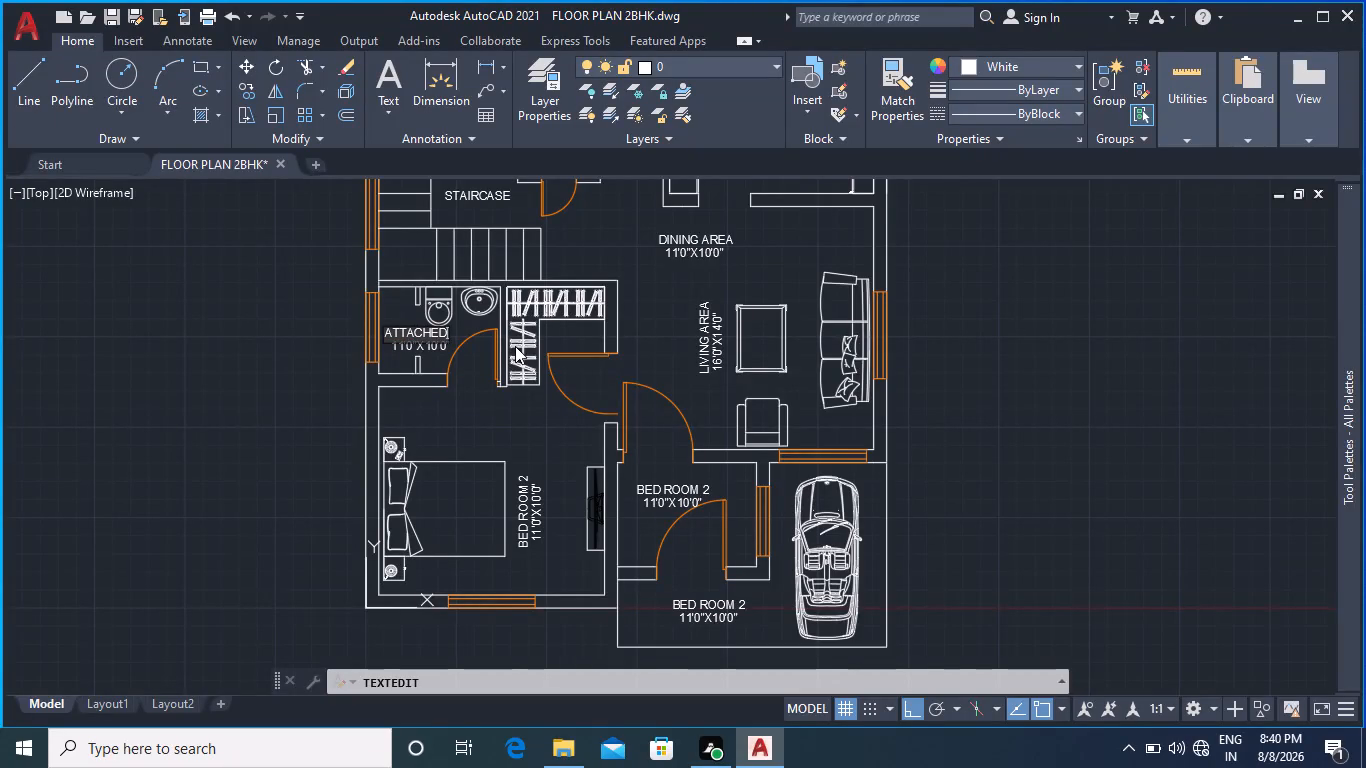
key(space)
text(TOILET)
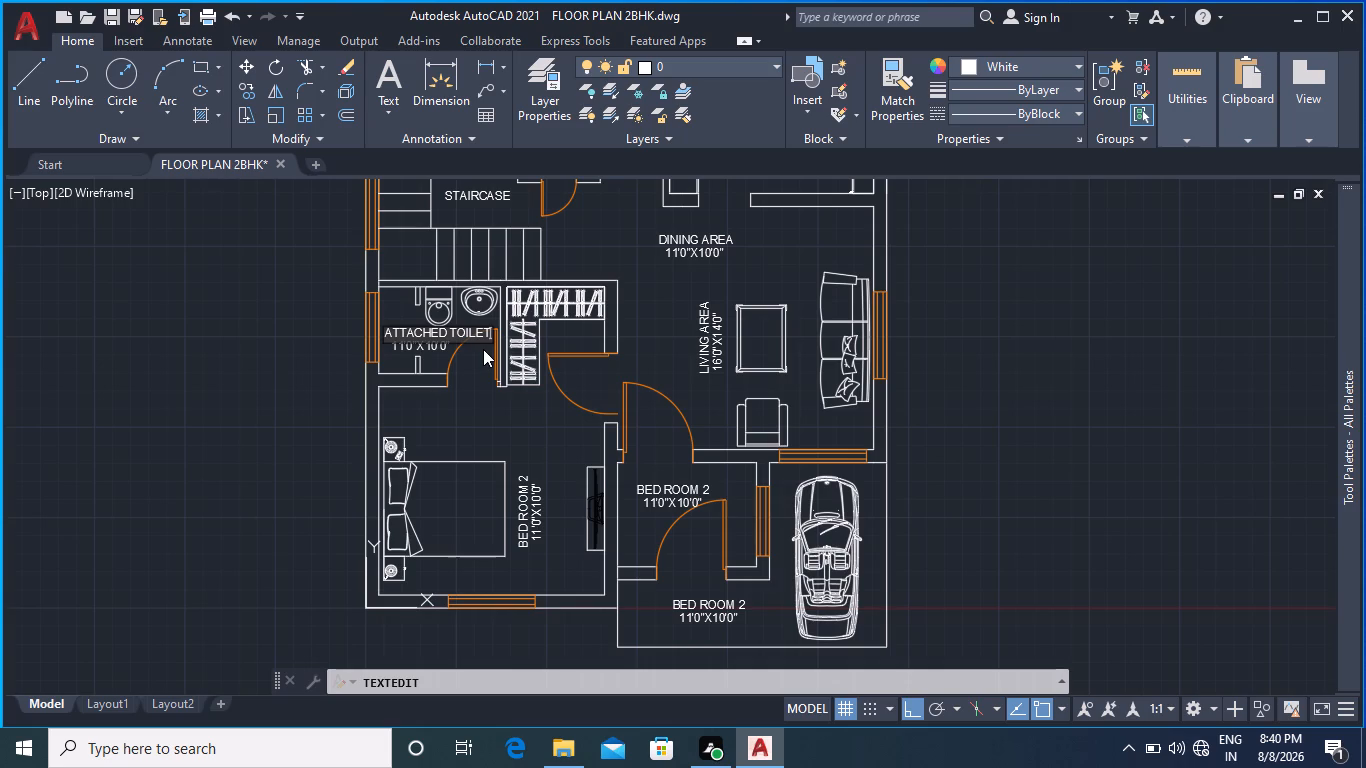
click(483, 348)
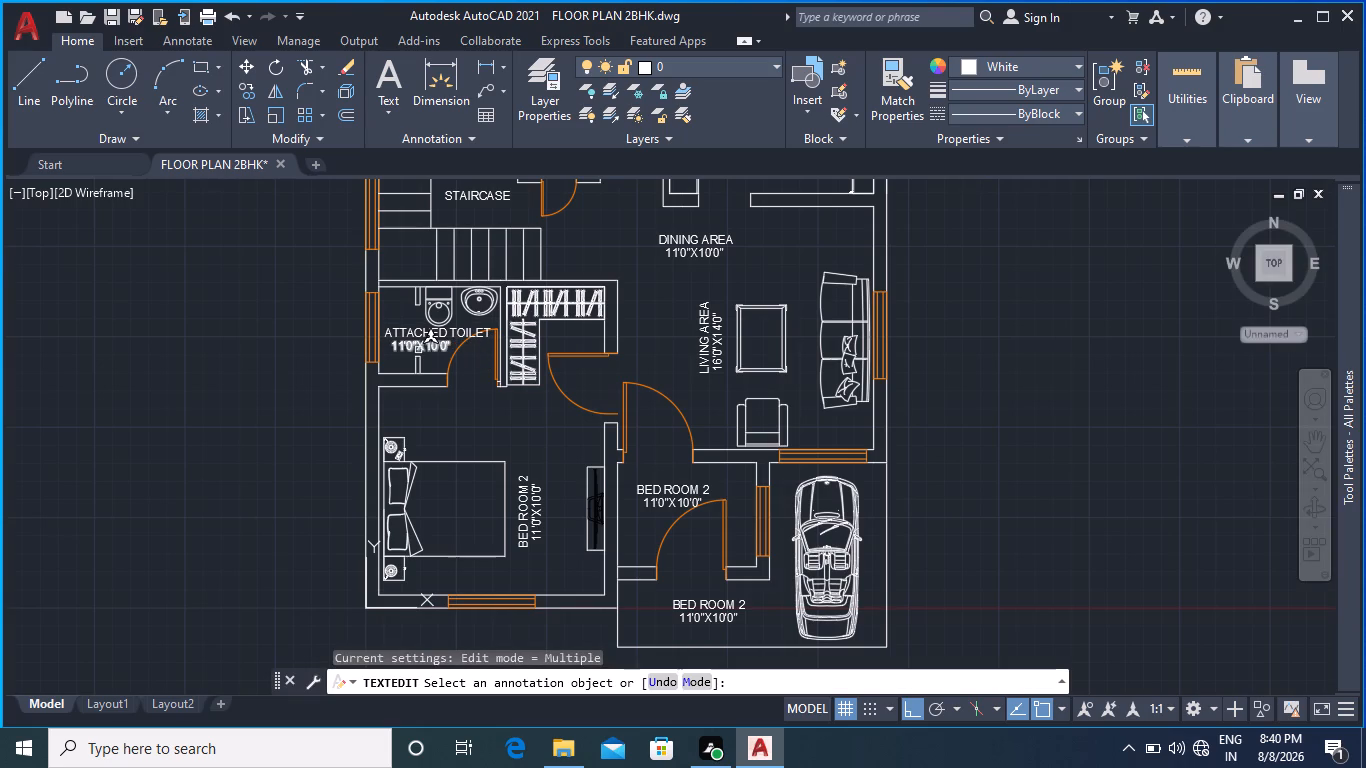
Replace the size text under the ATTACHED TOILET label with 7'0"X5'0", without leading spaces.
scroll(429, 344, up, 2)
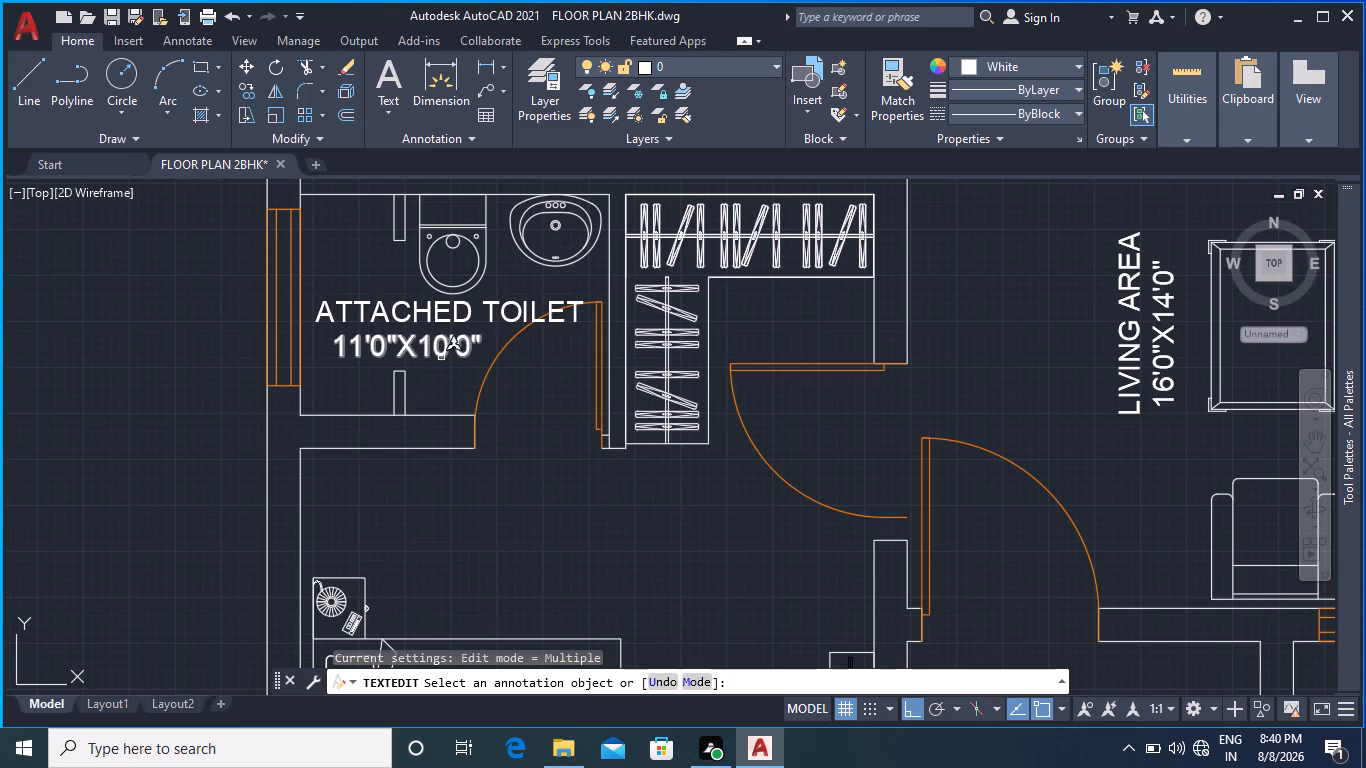
double_click(442, 358)
click(475, 343)
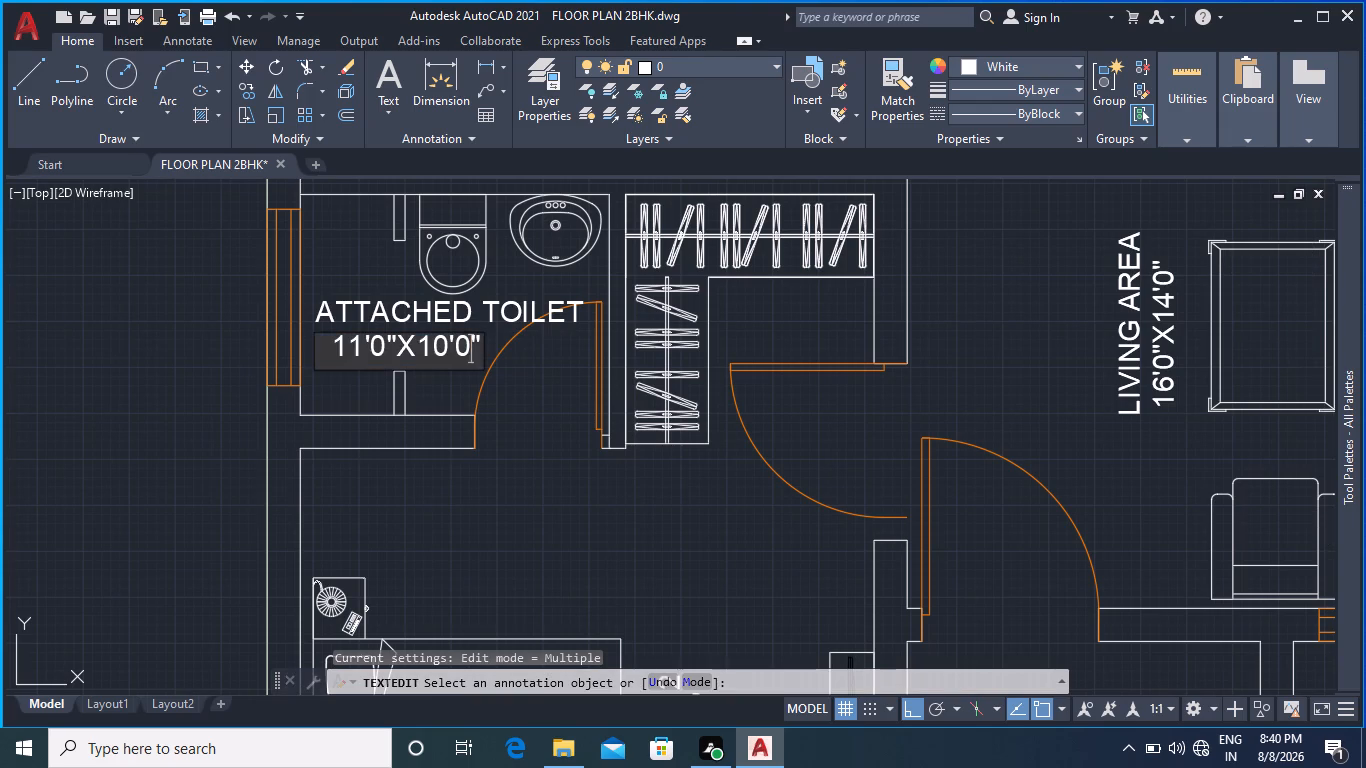
click(478, 343)
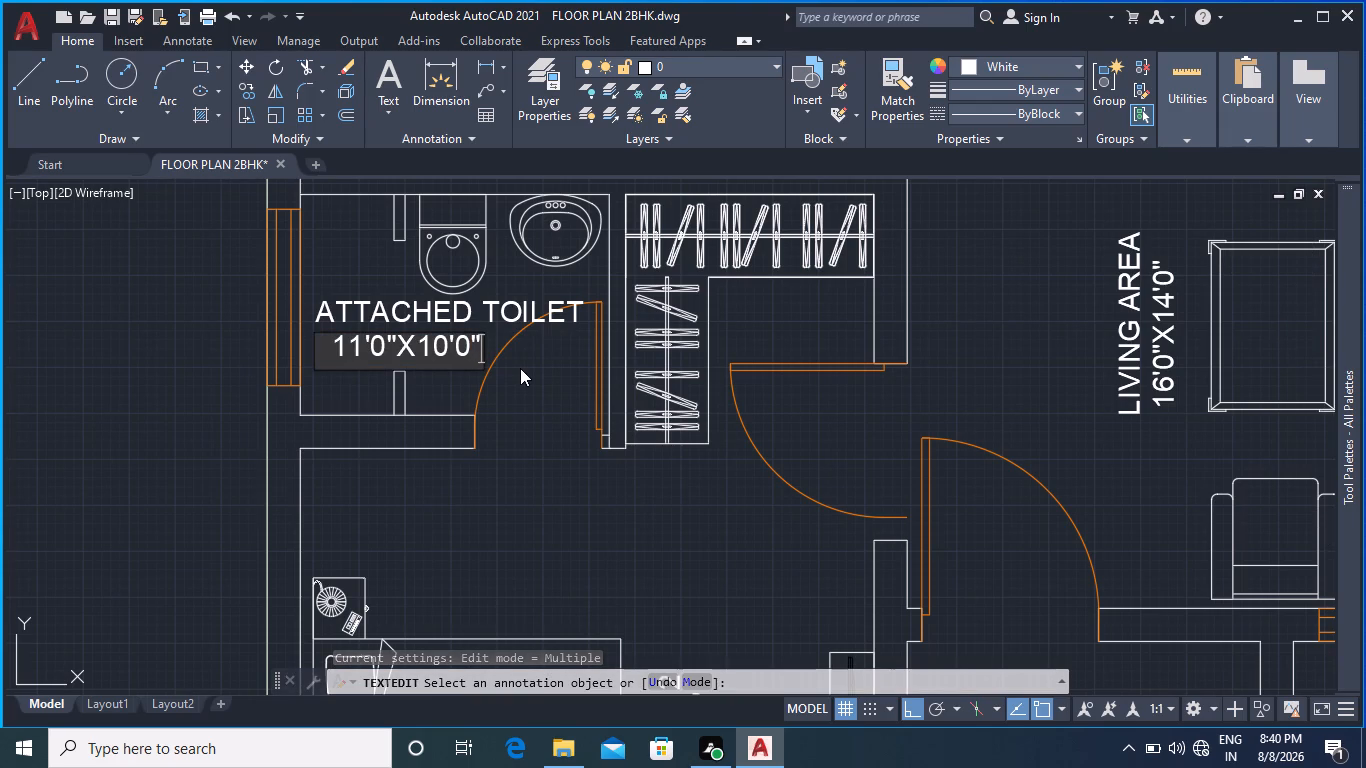
key(BackSpace)
key(BackSpace)
key(BackSpace)
key(BackSpace)
key(BackSpace)
key(BackSpace)
key(BackSpace)
key(BackSpace)
key(BackSpace)
key(BackSpace)
key(BackSpace)
key(BackSpace)
key(BackSpace)
key(BackSpace)
key(BackSpace)
key(BackSpace)
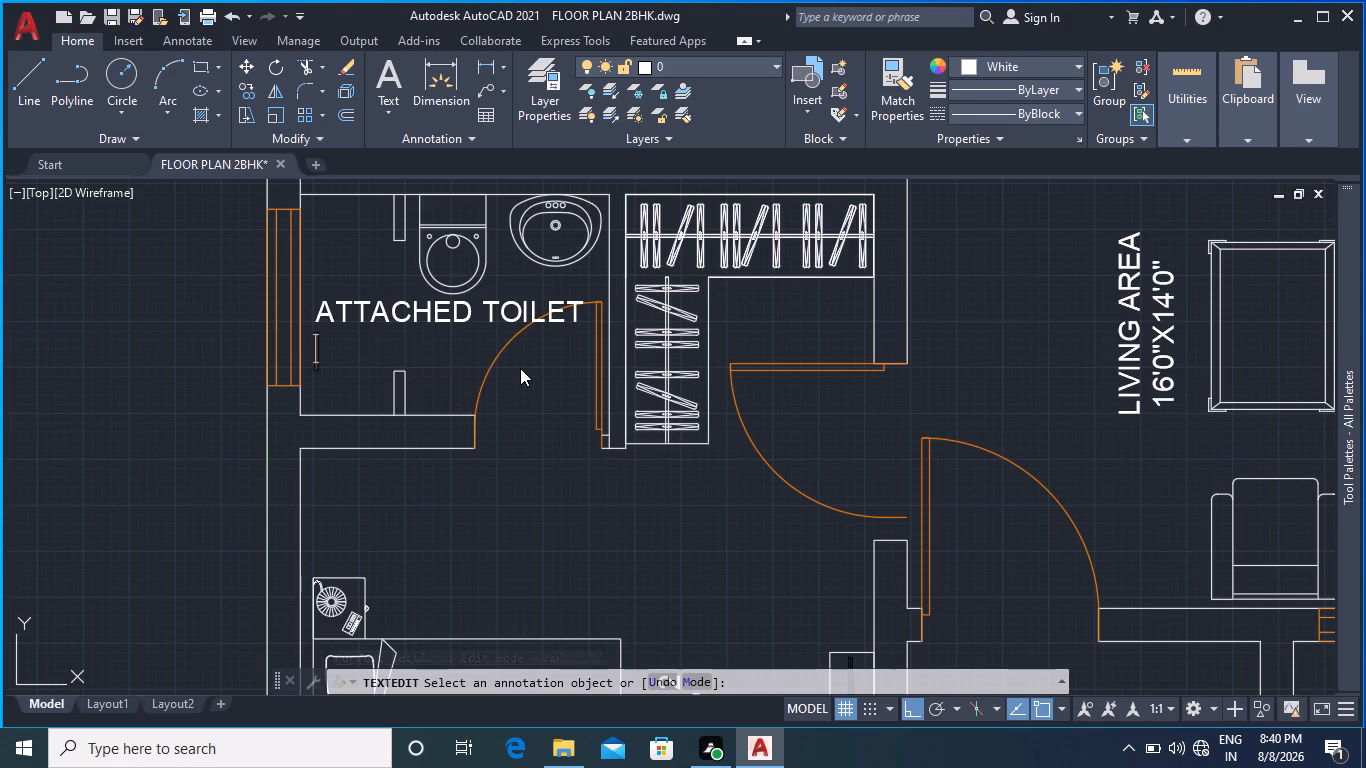
key(BackSpace)
key(7)
key(apostrophe)
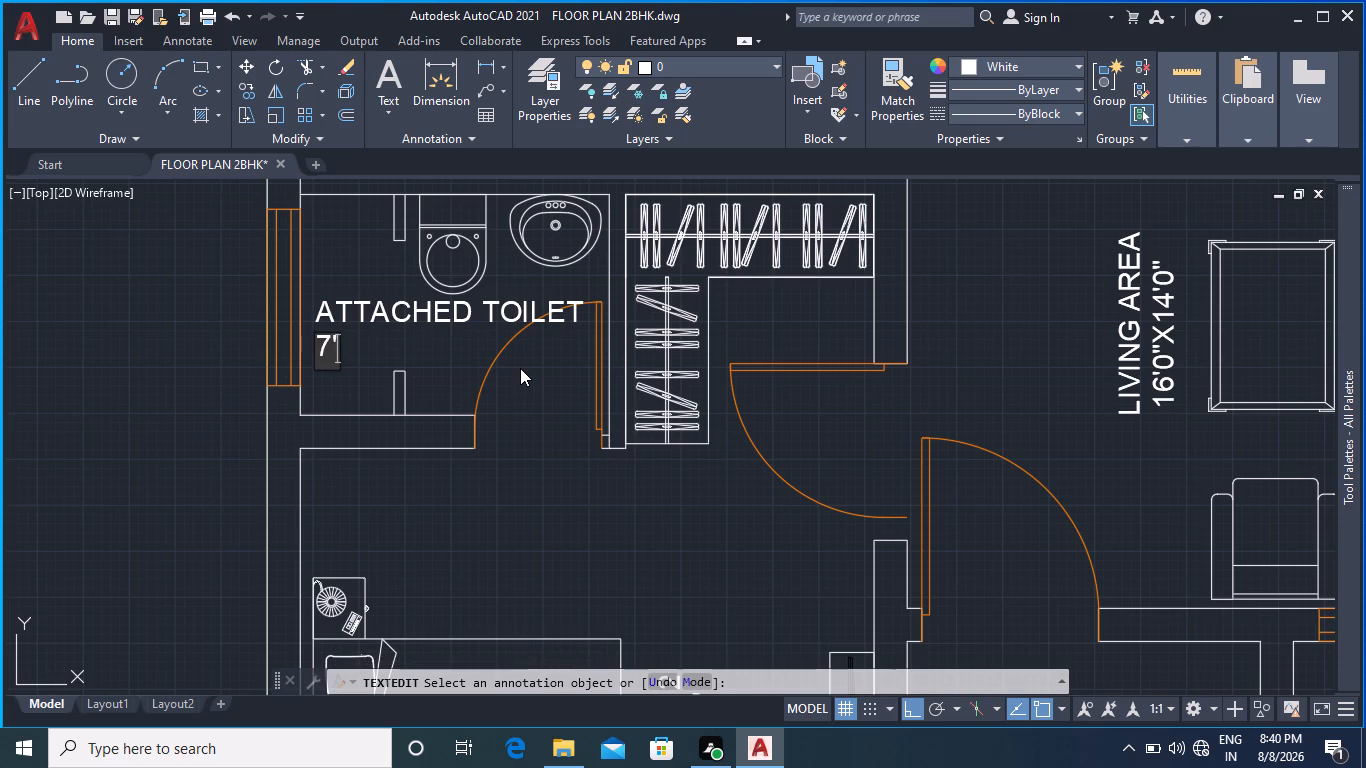
key(0)
key(shift+quotedbl)
key(x)
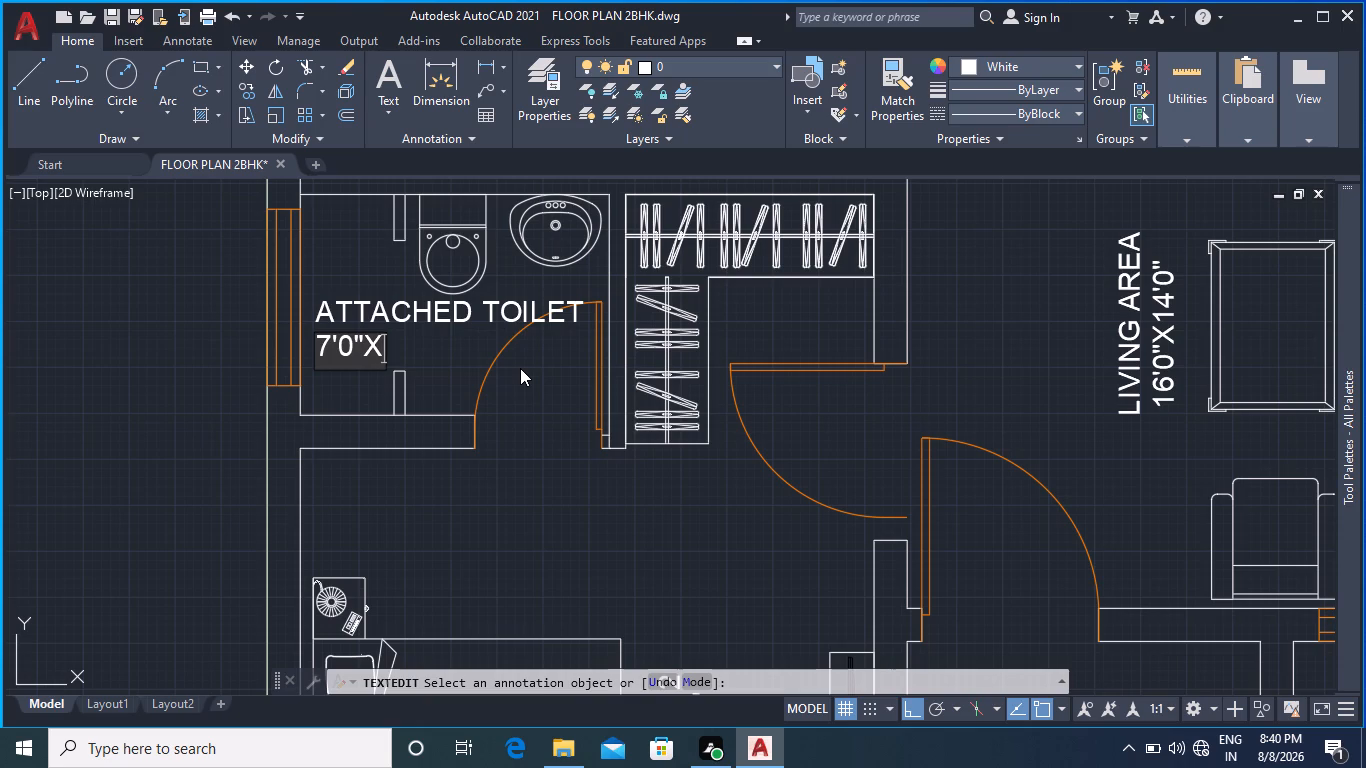
text(5')
text(0")
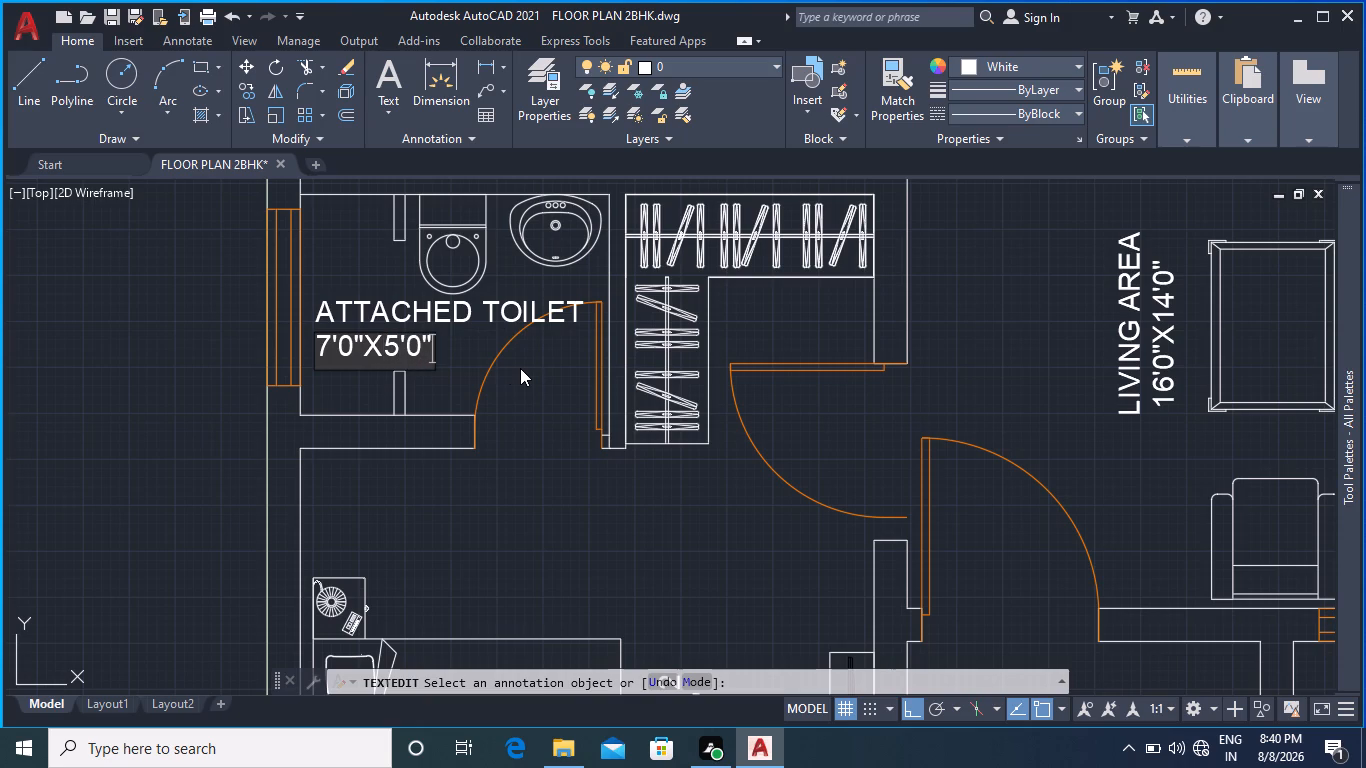
click(457, 350)
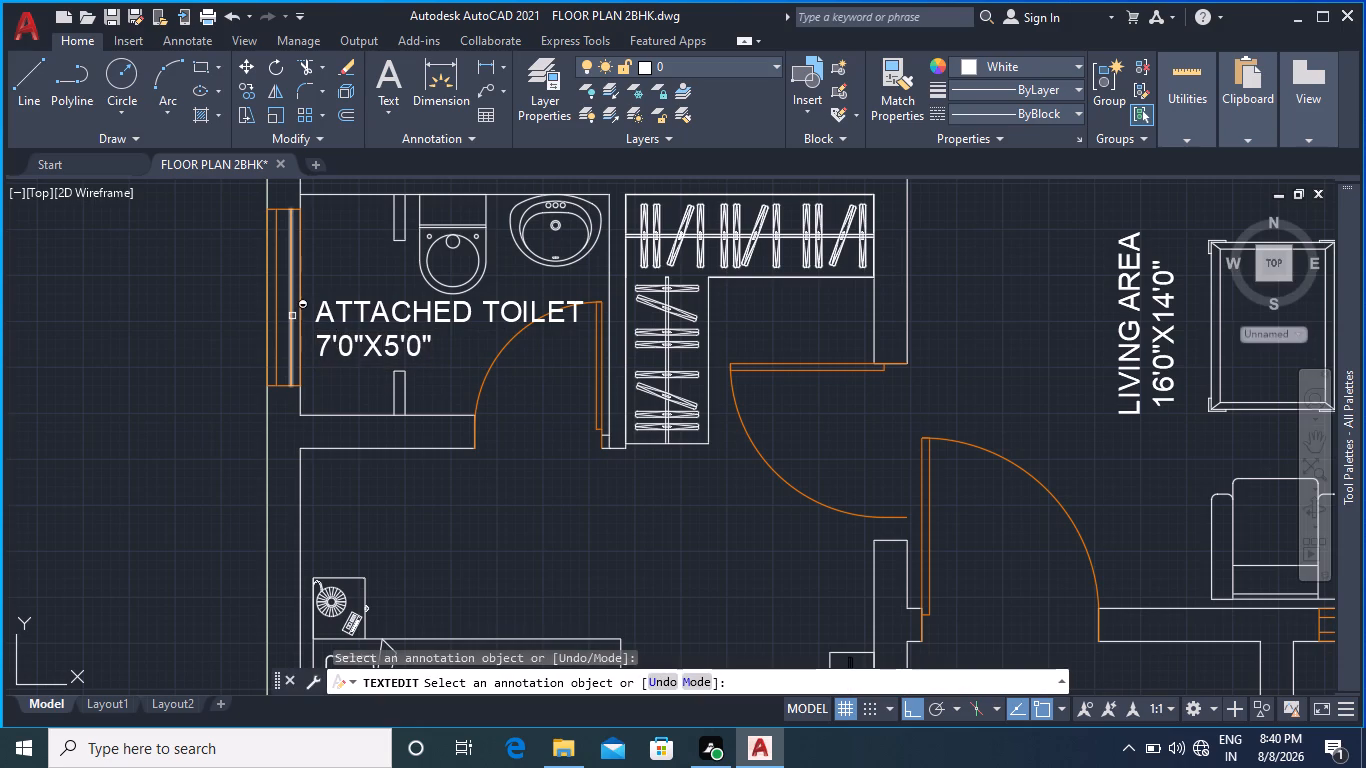
key(space)
Shift the 7'0"X5'0" size text horizontally to the right by about 1'-3" so it sits roughly centred under the ATTACHED TOILET label.
click(345, 349)
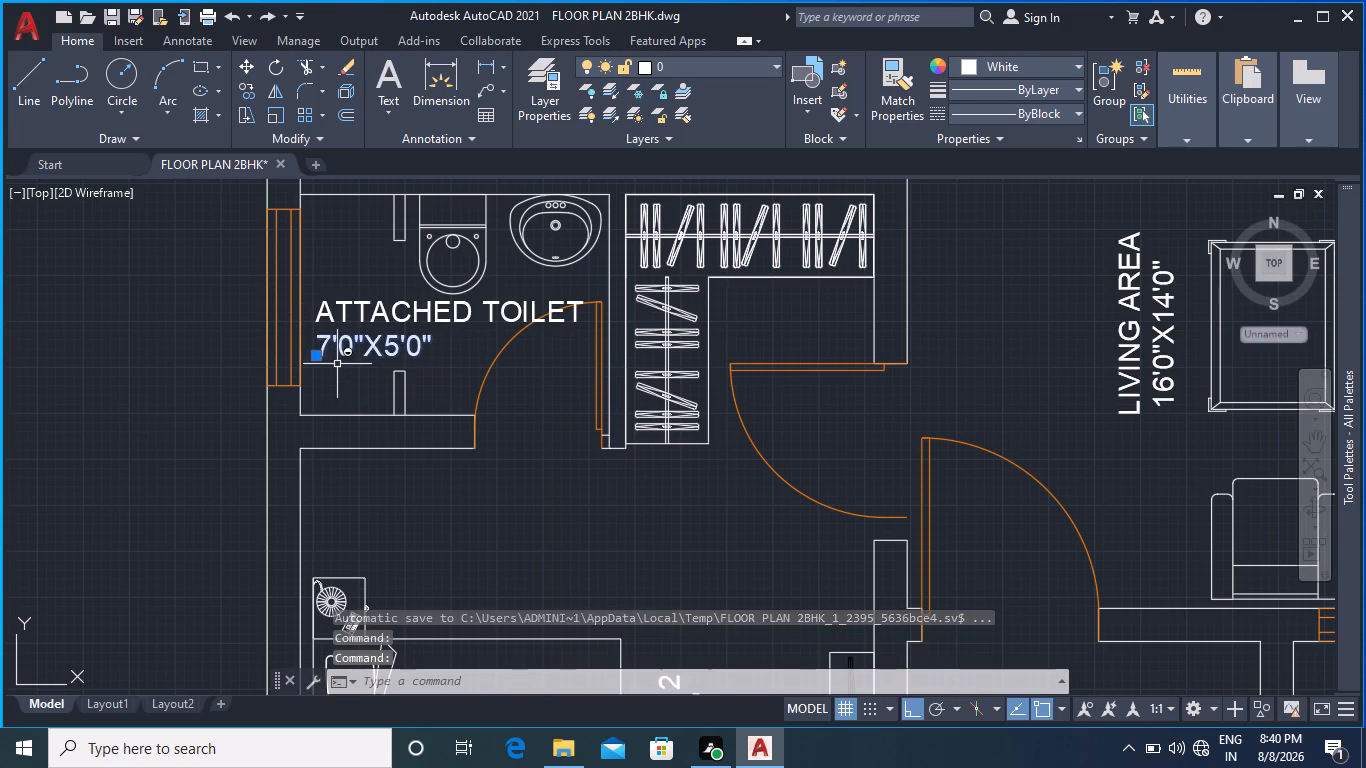
click(319, 357)
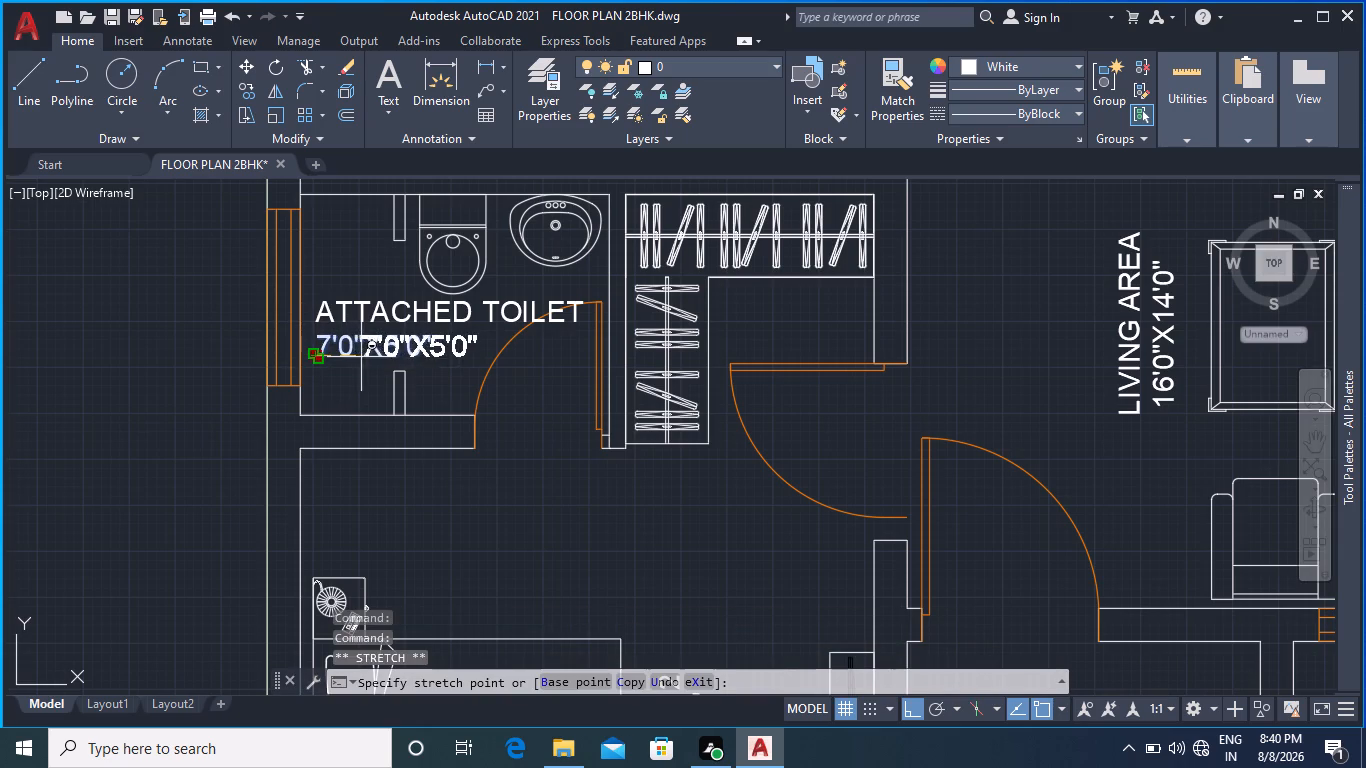
click(368, 354)
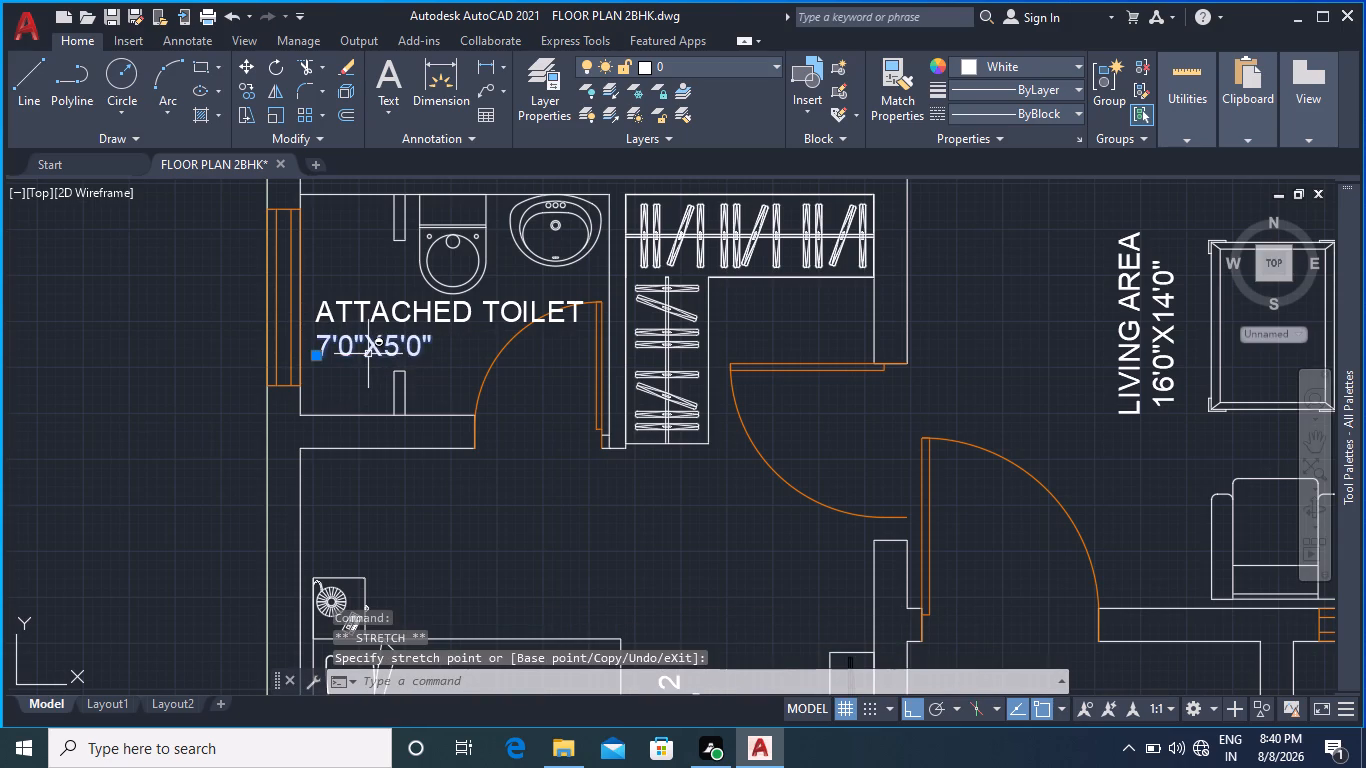
click(320, 356)
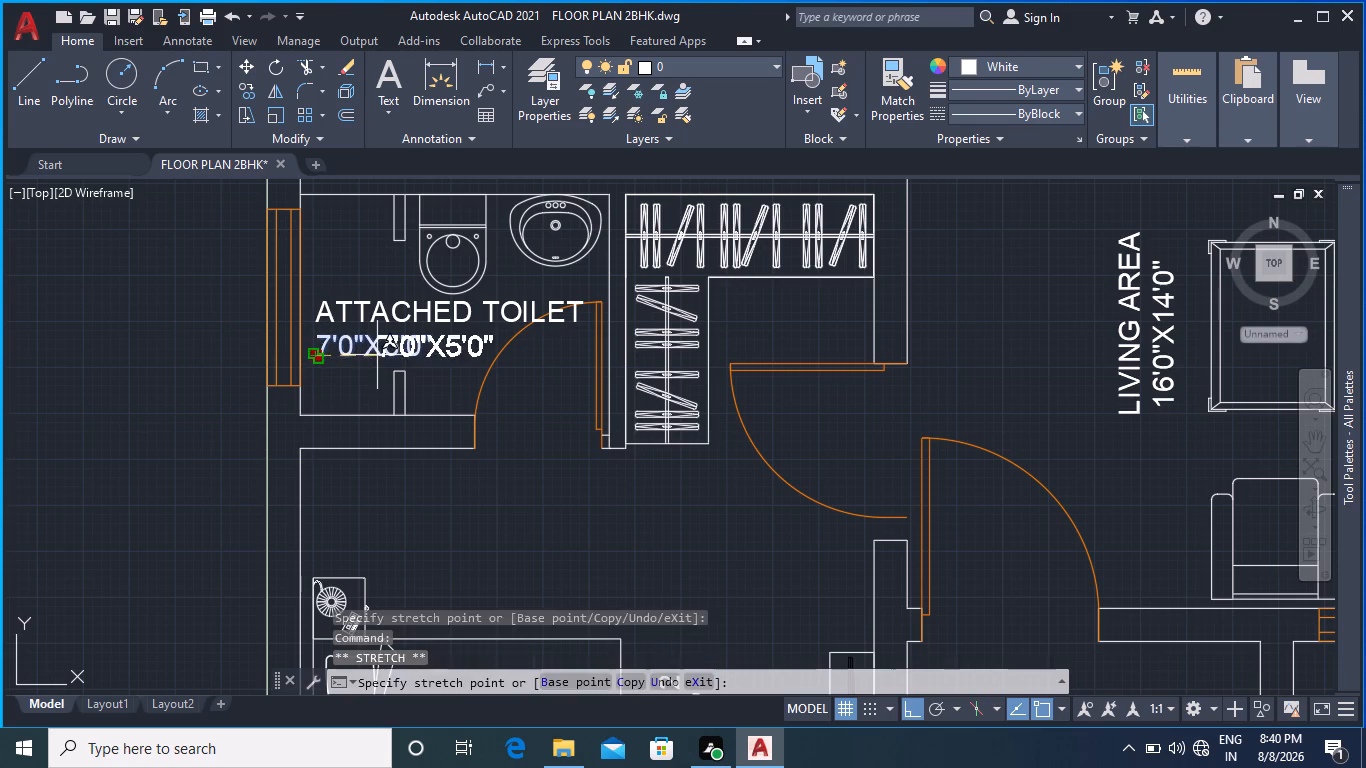
click(377, 355)
scroll(335, 360, up, 2)
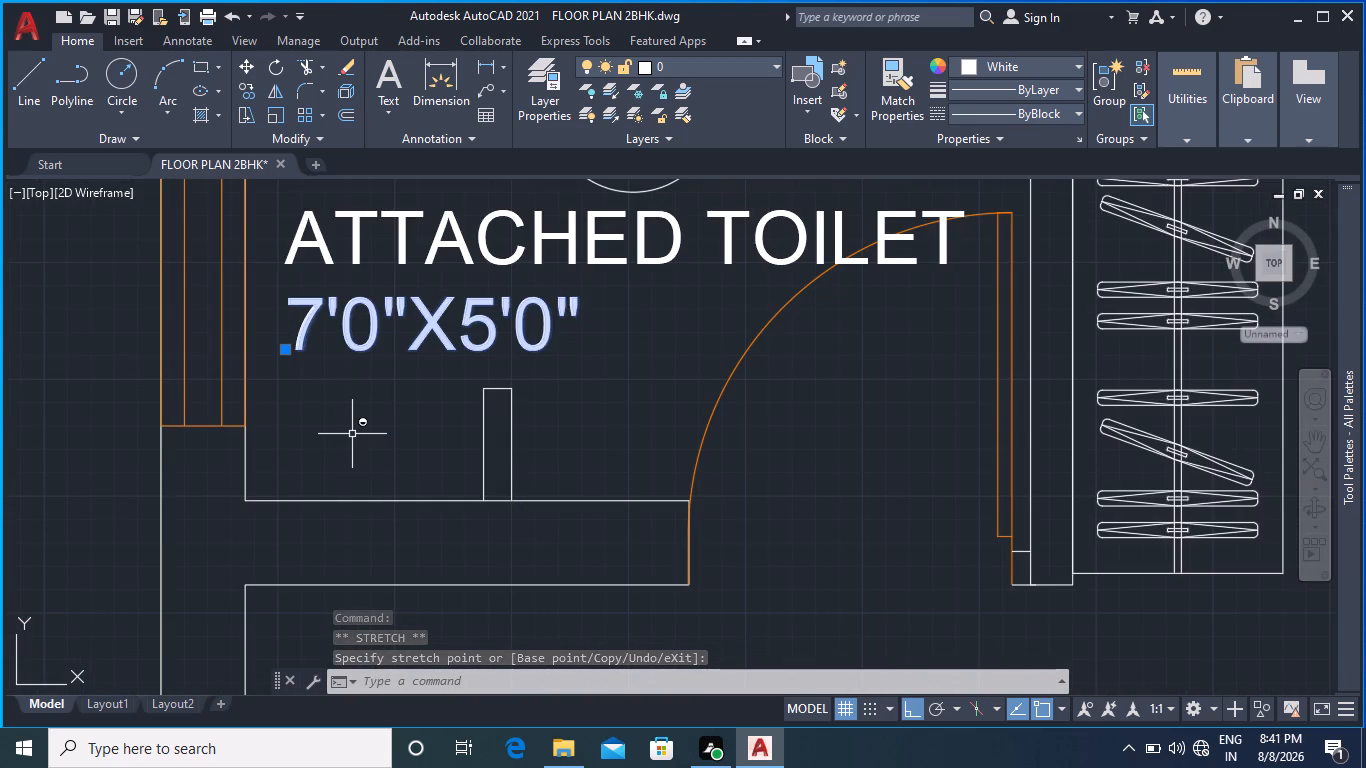
click(284, 349)
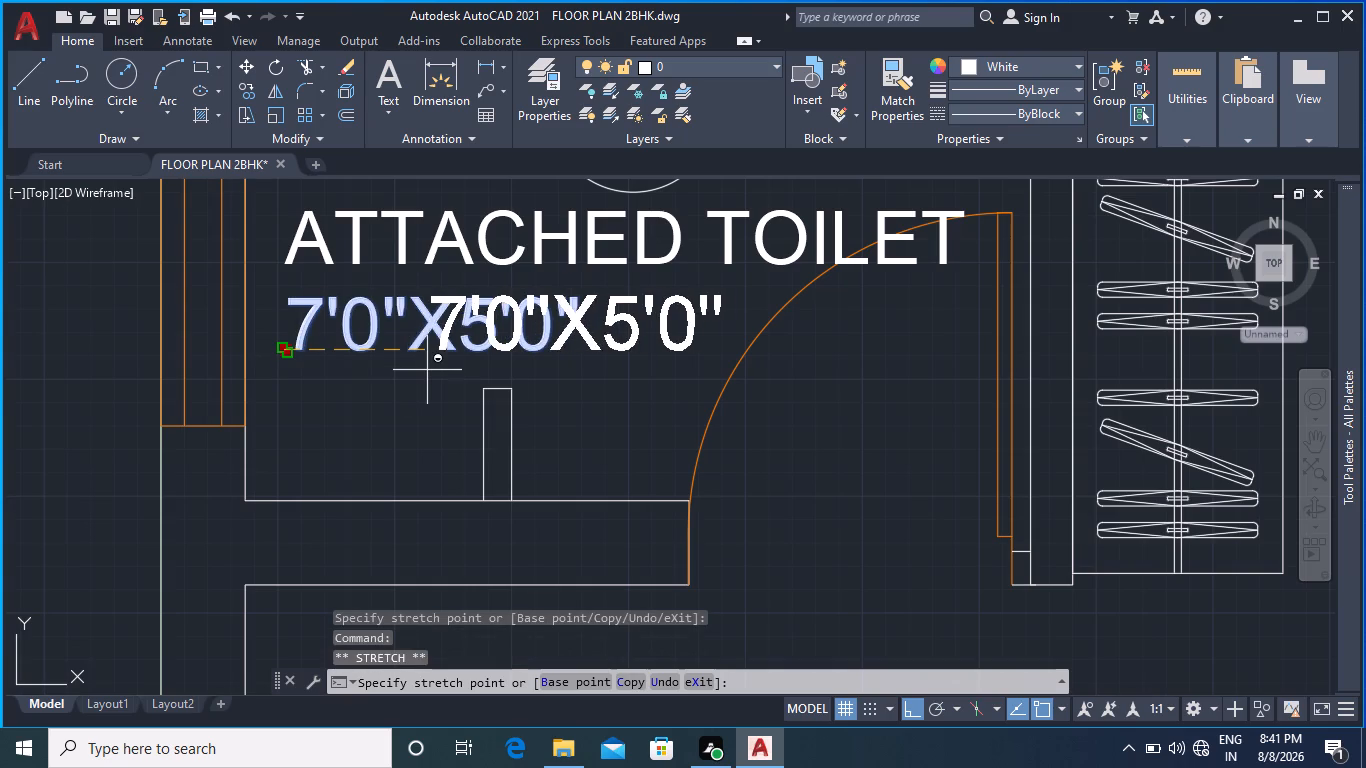
click(427, 370)
click(287, 350)
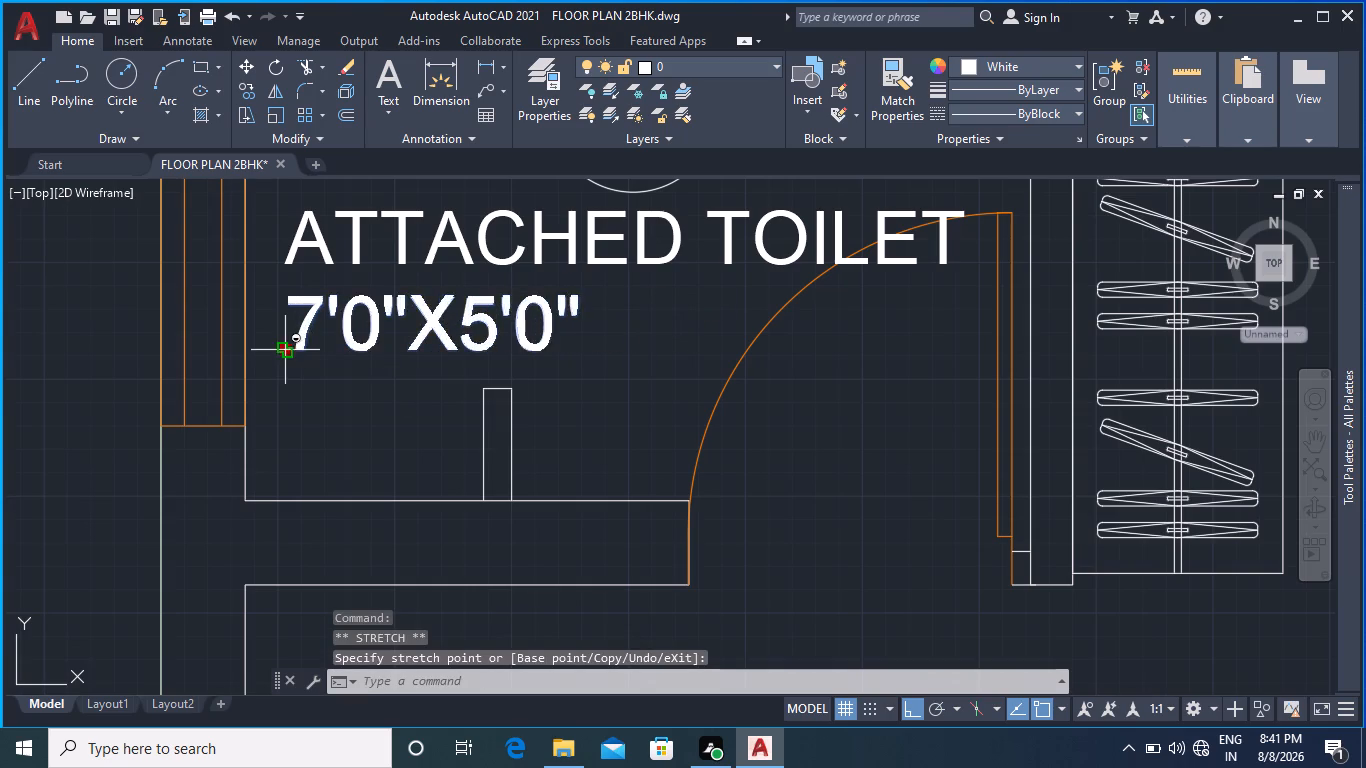
click(410, 357)
click(287, 346)
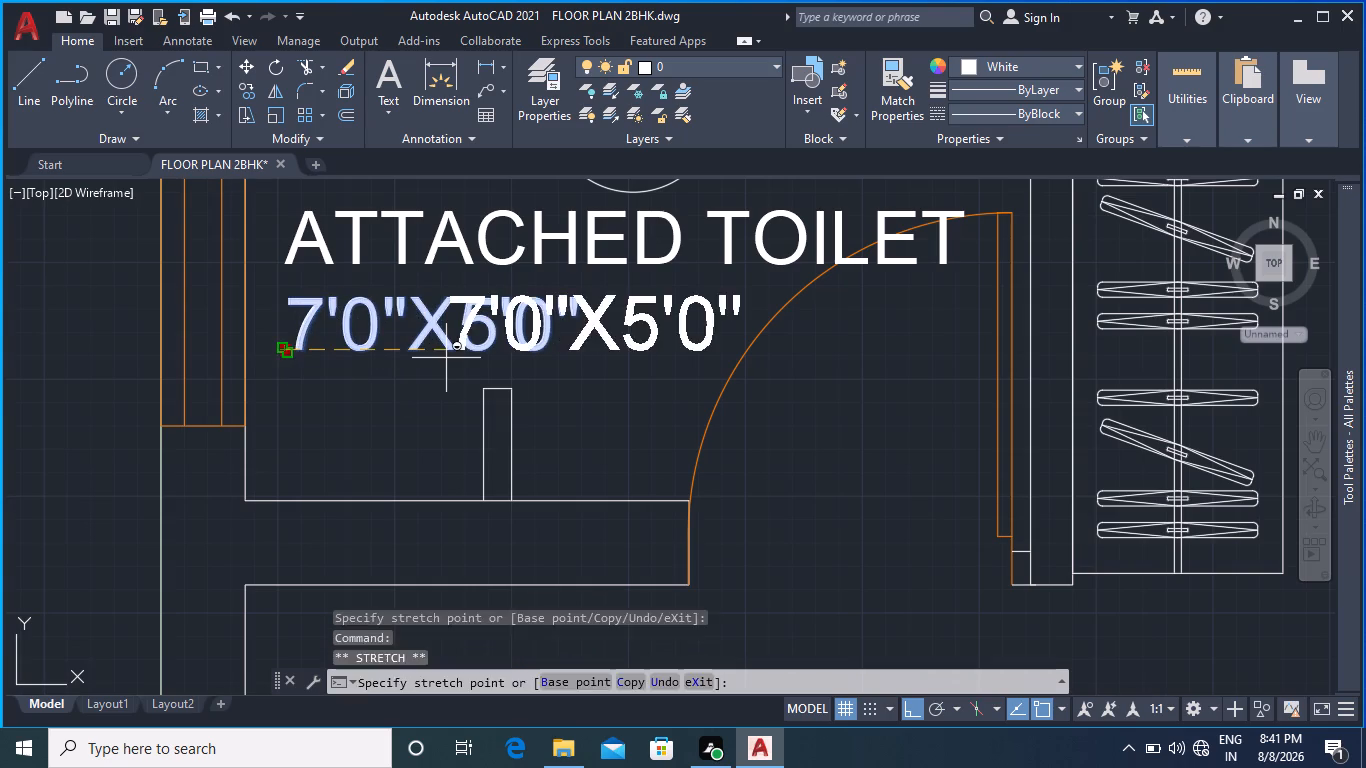
click(446, 358)
scroll(432, 360, up, 1)
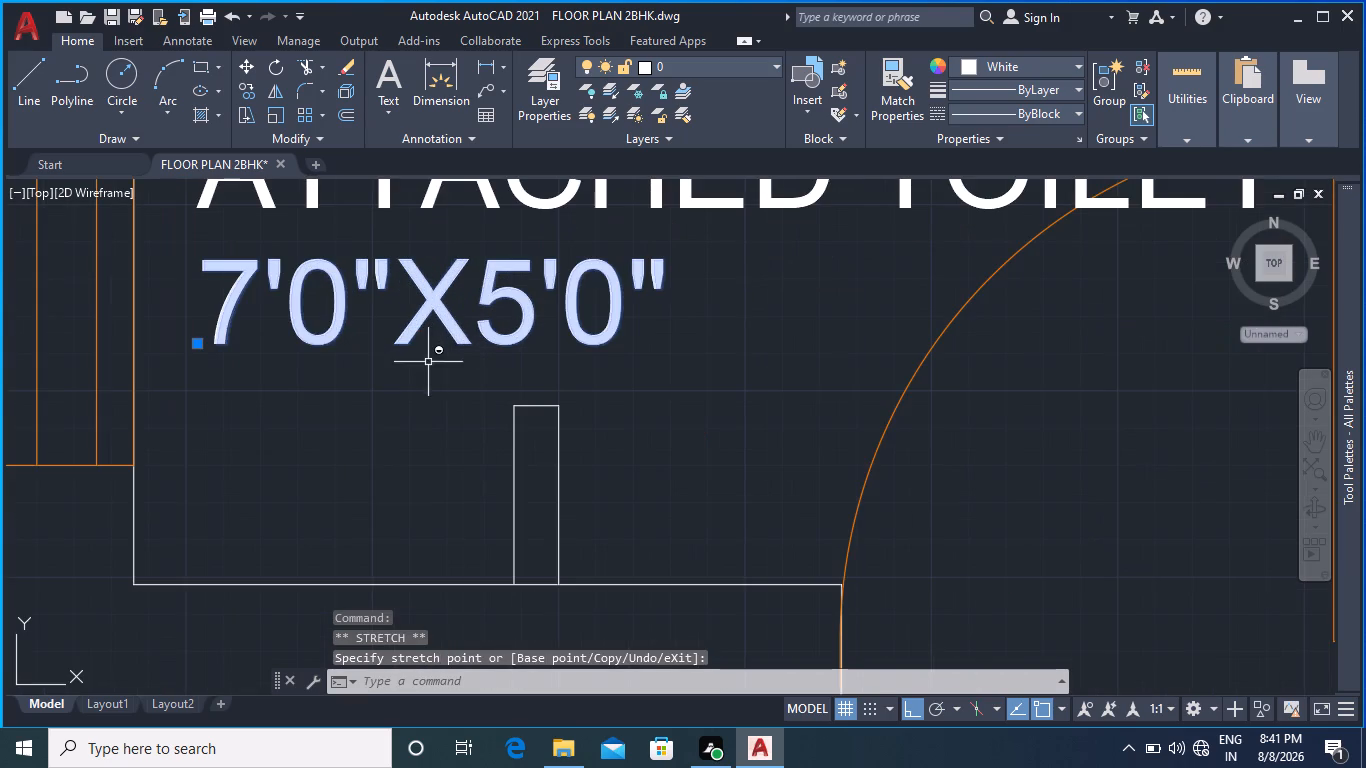
middle_drag(386, 380, 355, 468)
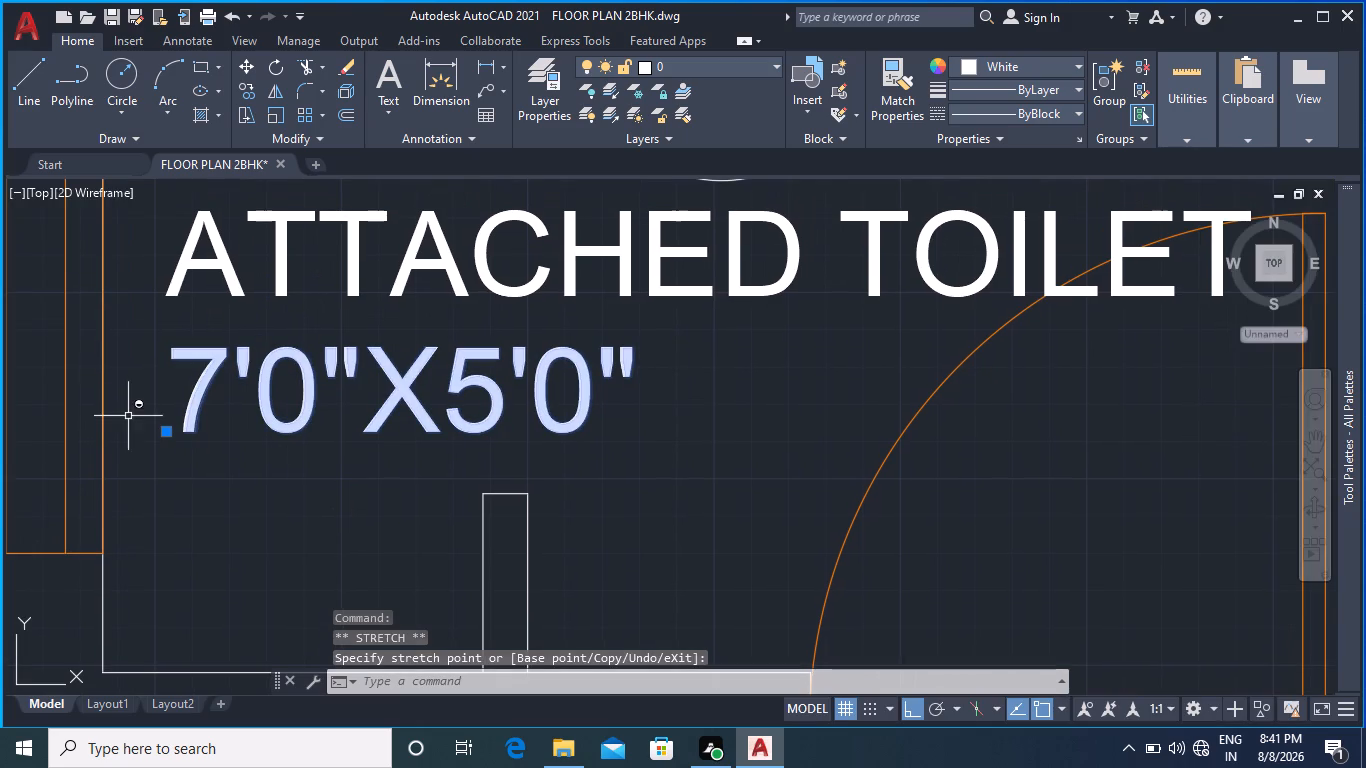
click(168, 430)
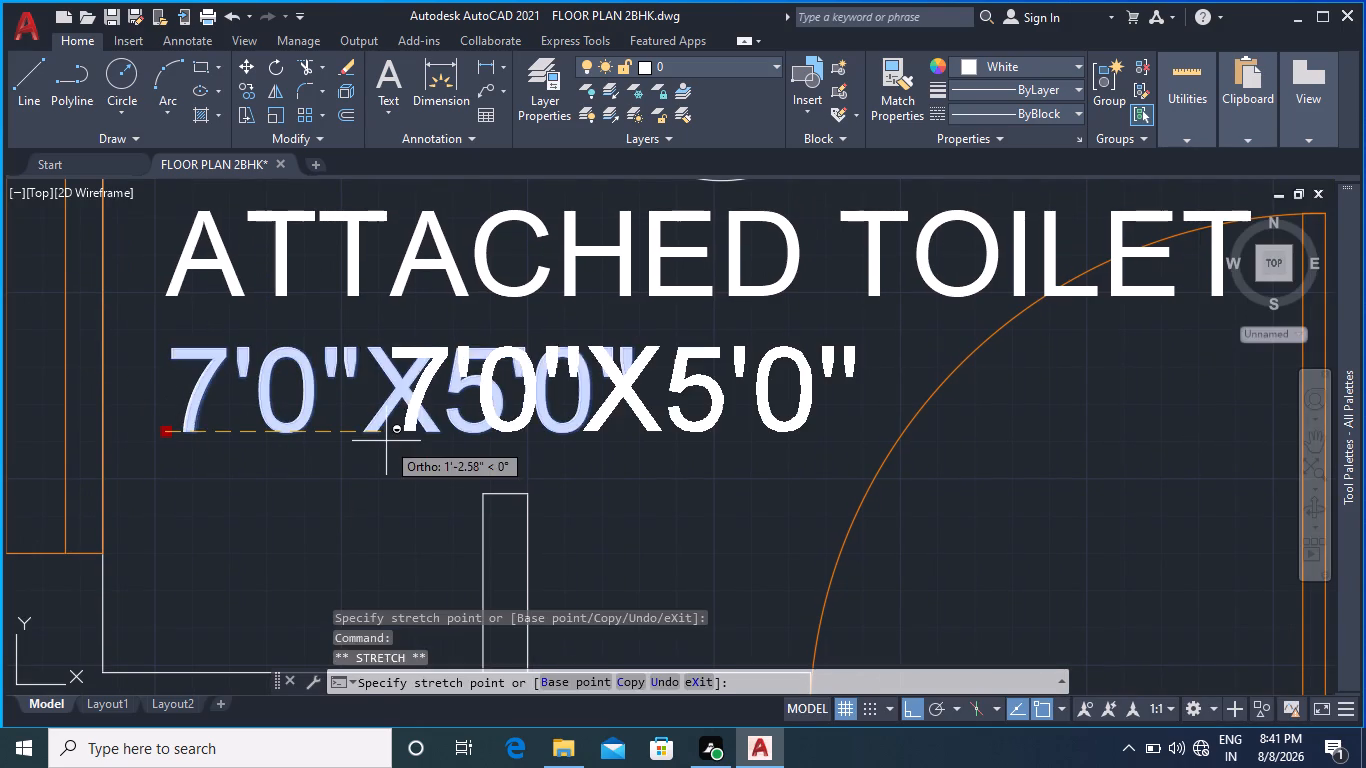
click(391, 441)
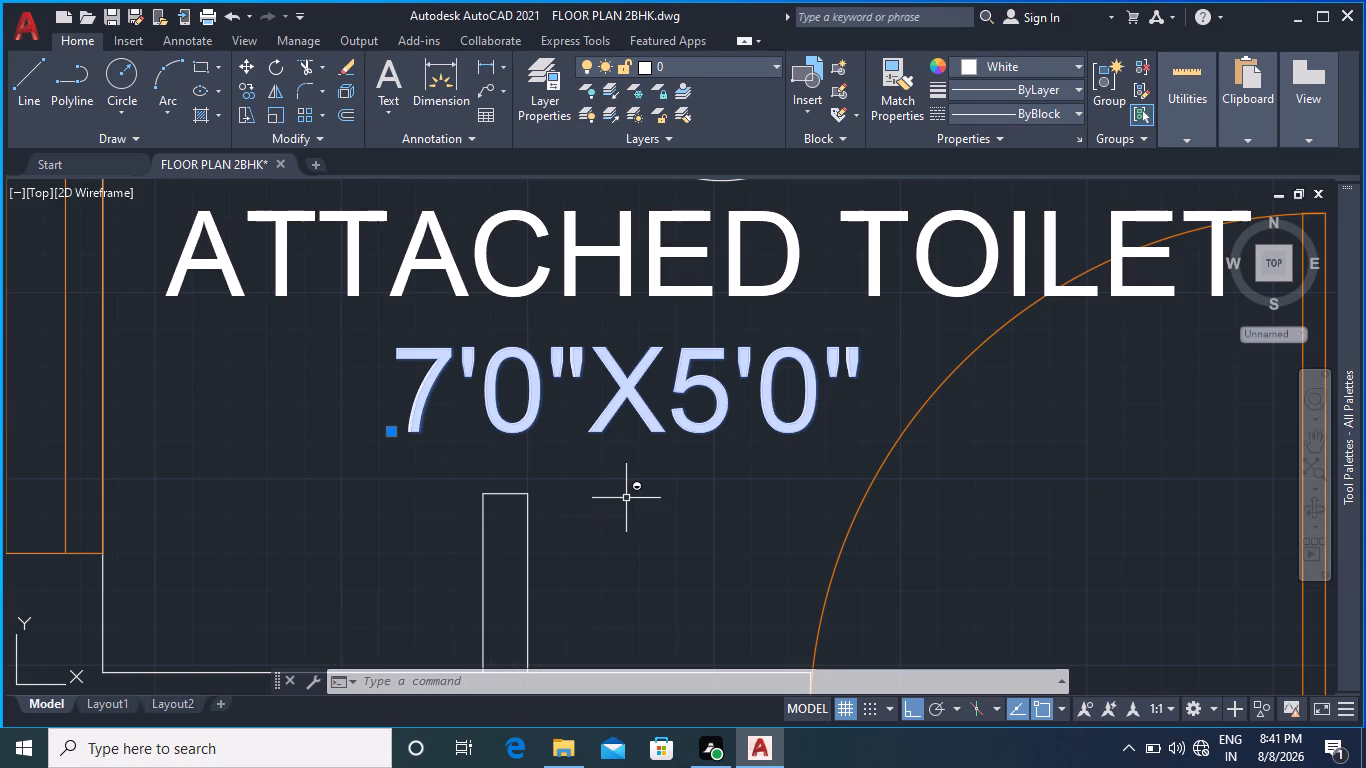
key(Escape)
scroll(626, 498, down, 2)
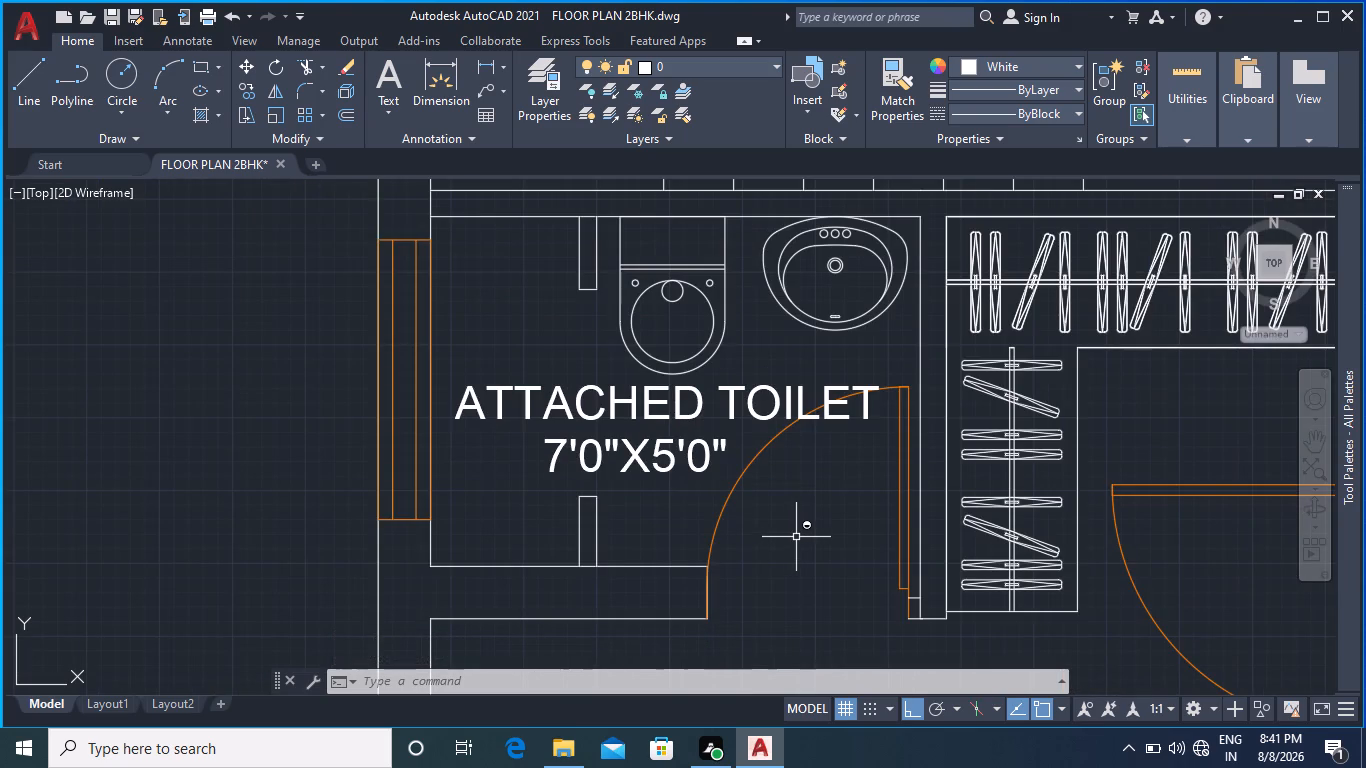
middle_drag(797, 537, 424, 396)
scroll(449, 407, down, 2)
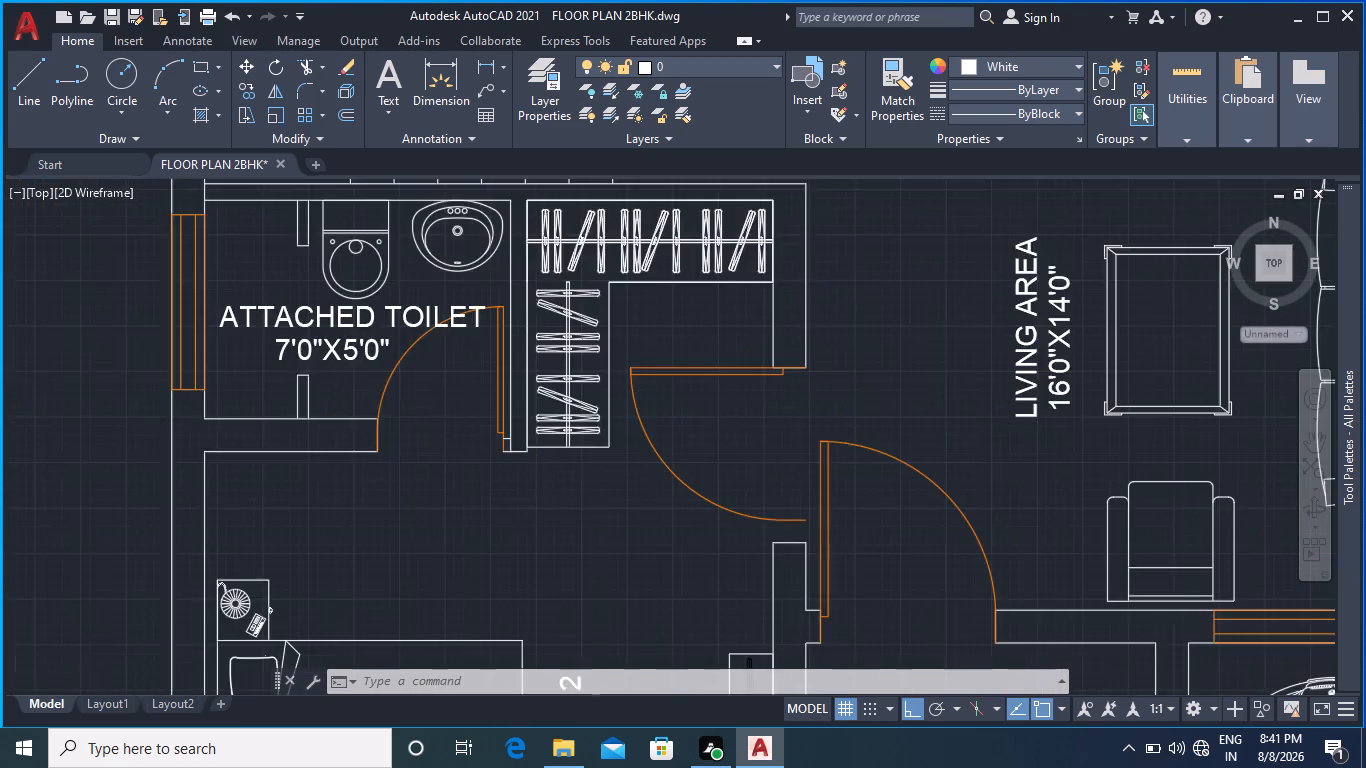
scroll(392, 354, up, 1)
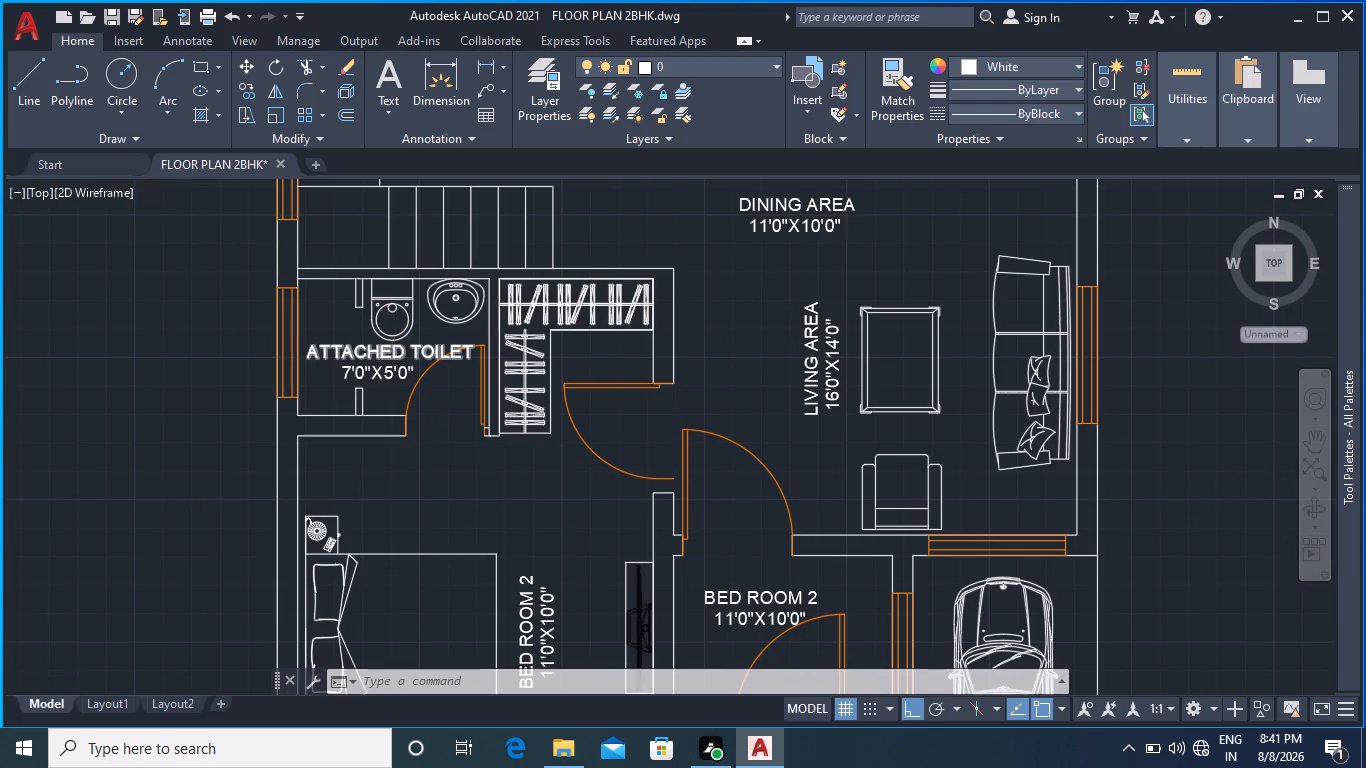
Scale the ATTACHED TOILET label down to roughly four-fifths of its size, using its insertion point as the base.
scroll(392, 354, up, 1)
click(360, 357)
click(303, 353)
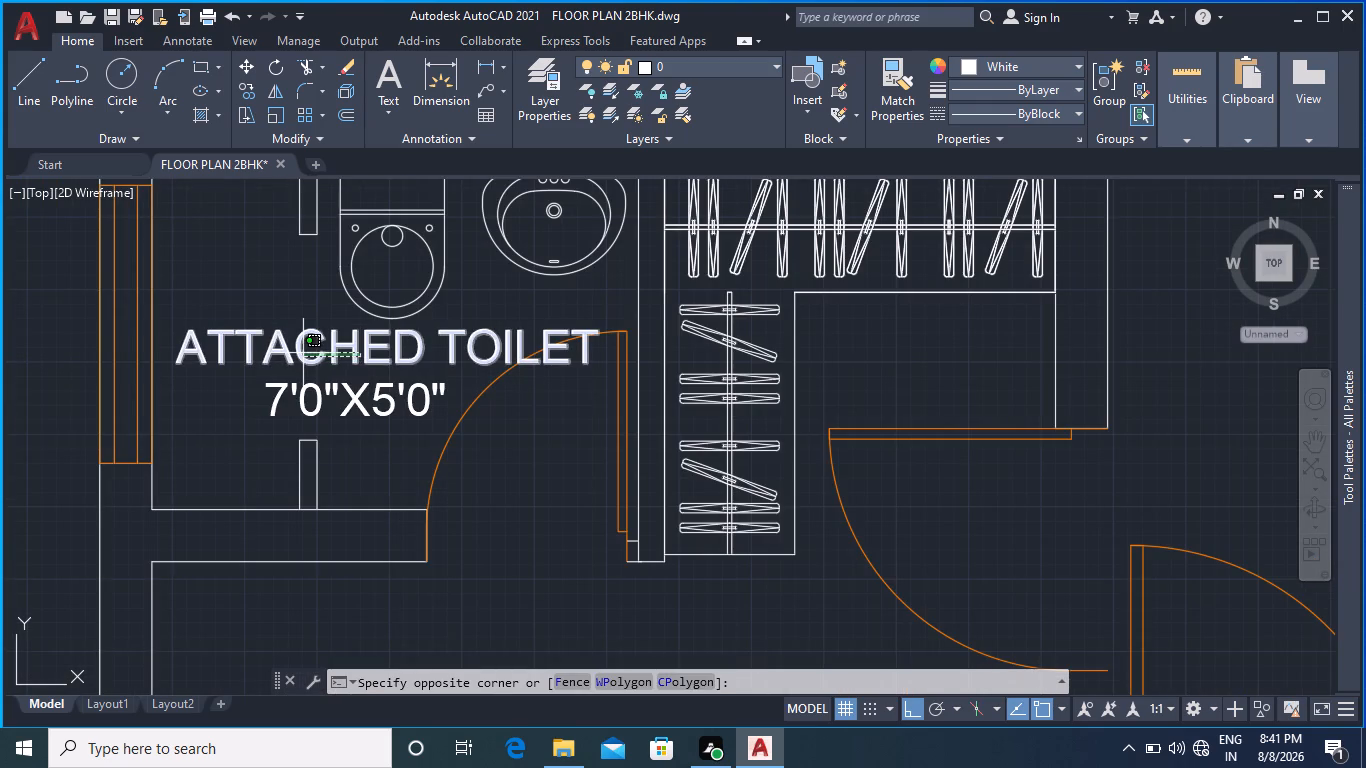
right_click(288, 355)
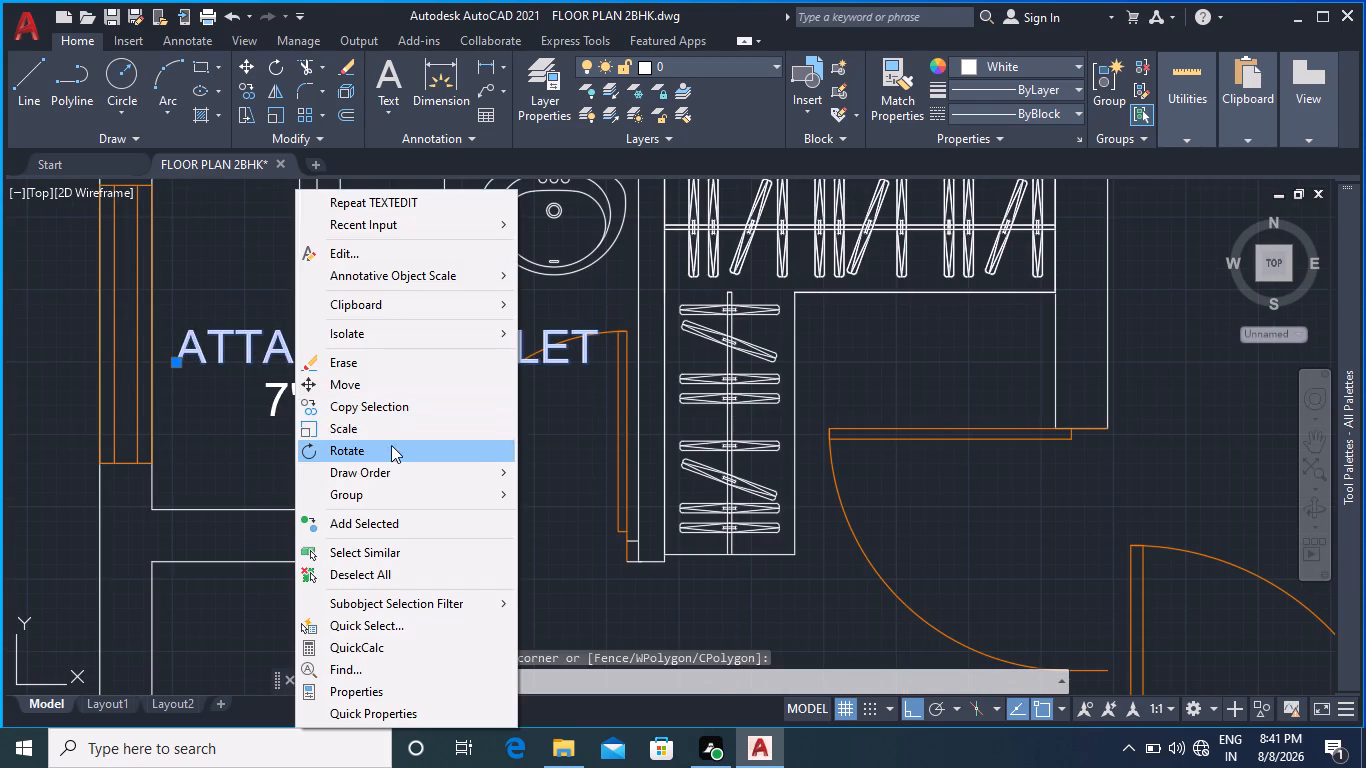
click(387, 429)
click(176, 360)
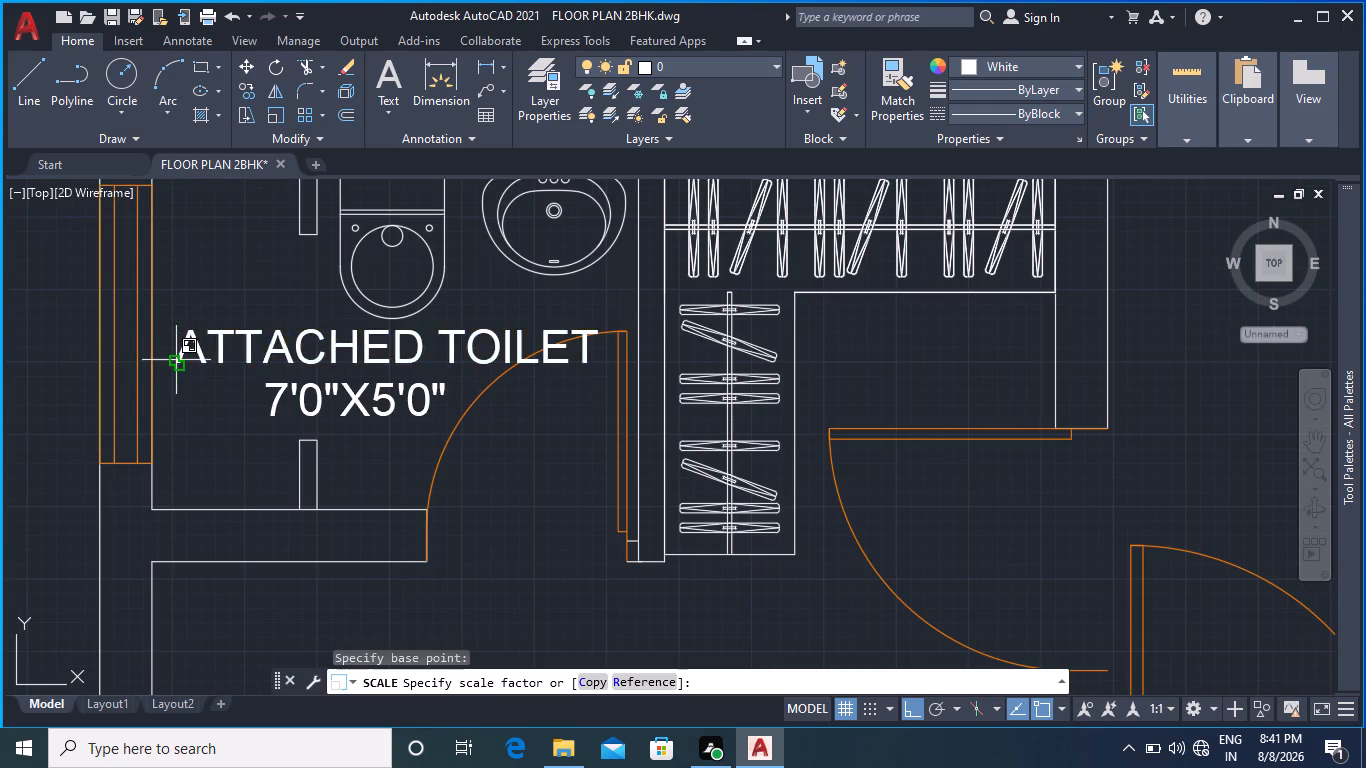
click(341, 393)
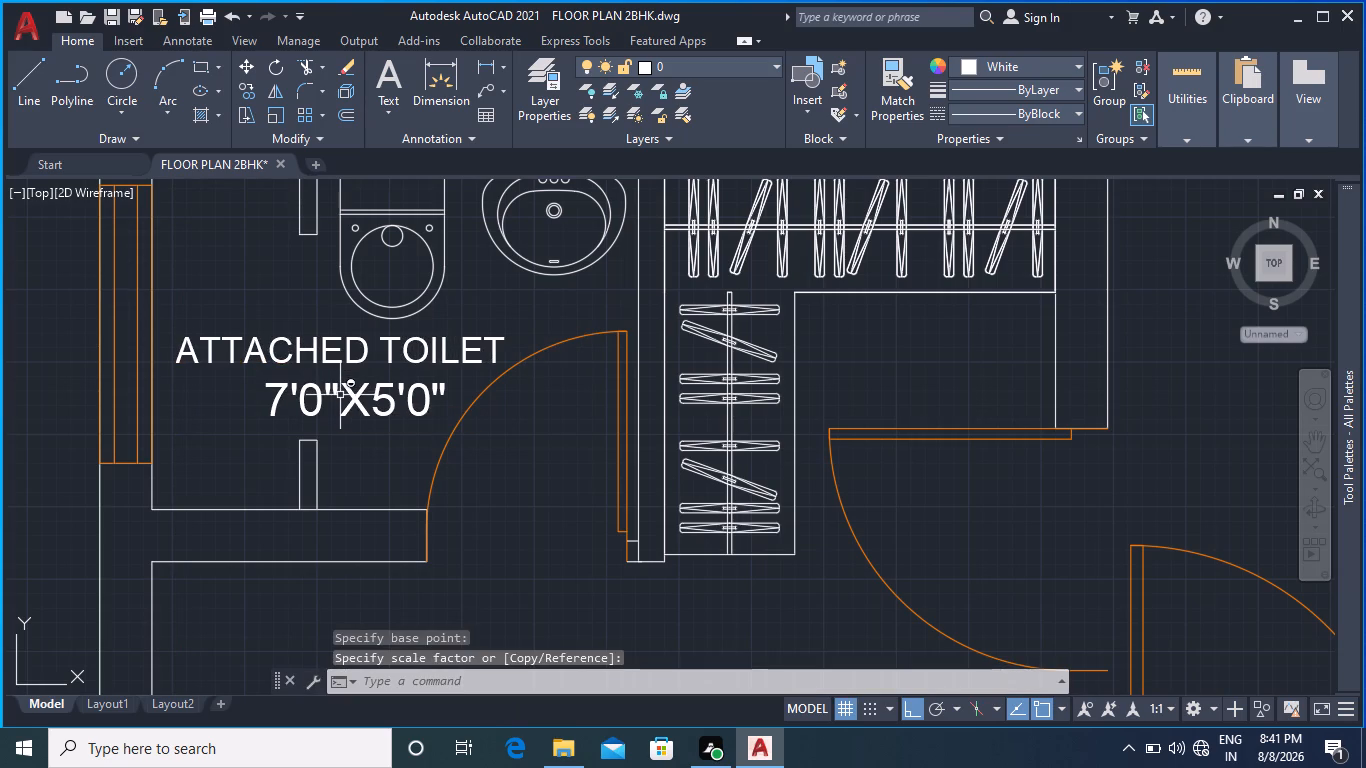
Shift the 7'0"X5'0" size text slightly to the left so it sits roughly centred under the reduced ATTACHED TOILET label.
click(187, 358)
click(175, 365)
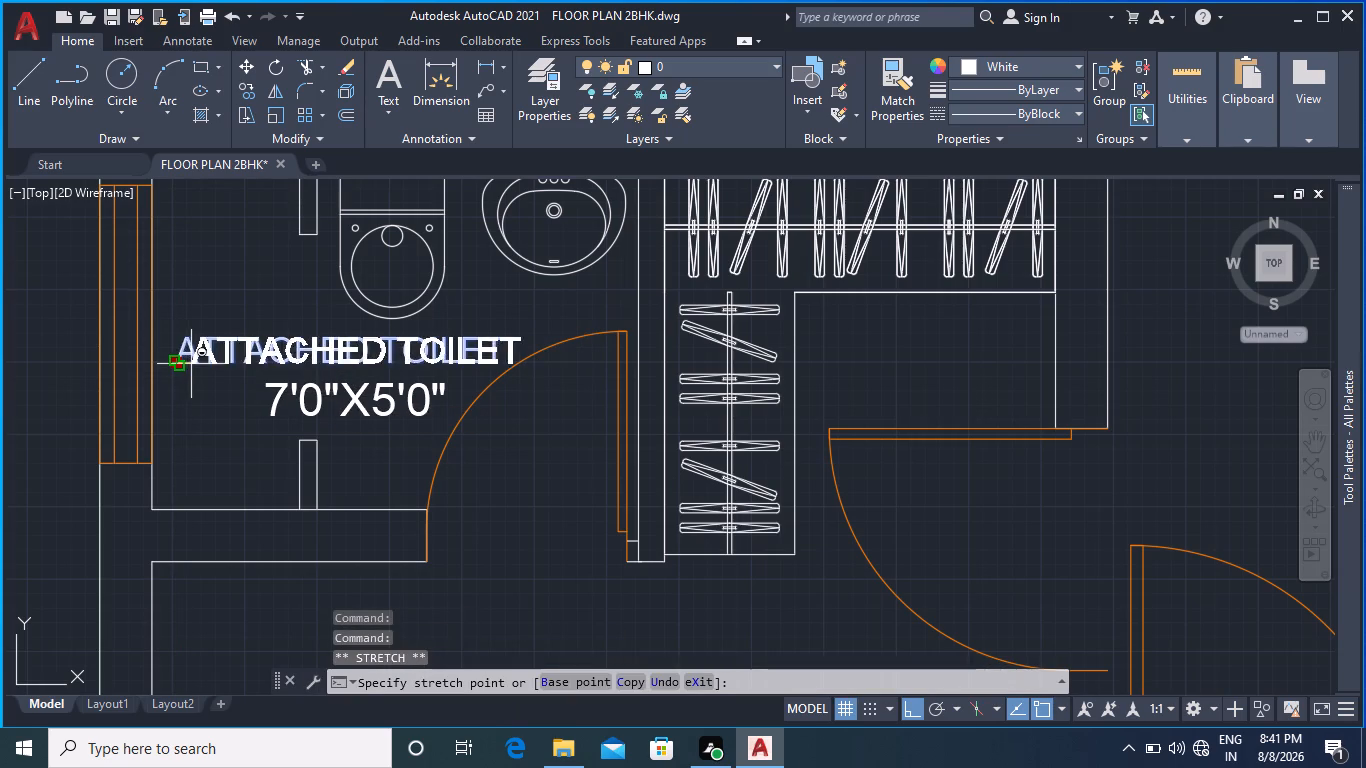
click(184, 363)
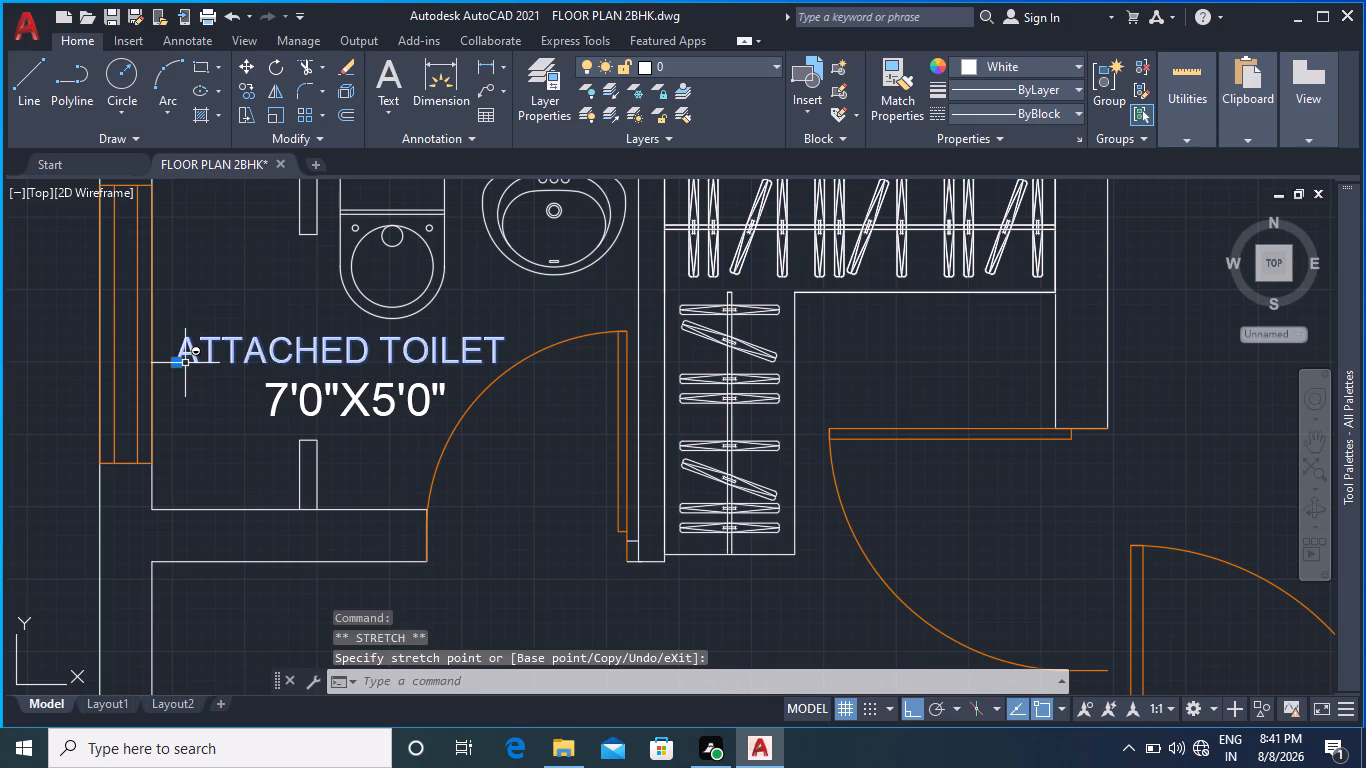
click(275, 390)
click(264, 414)
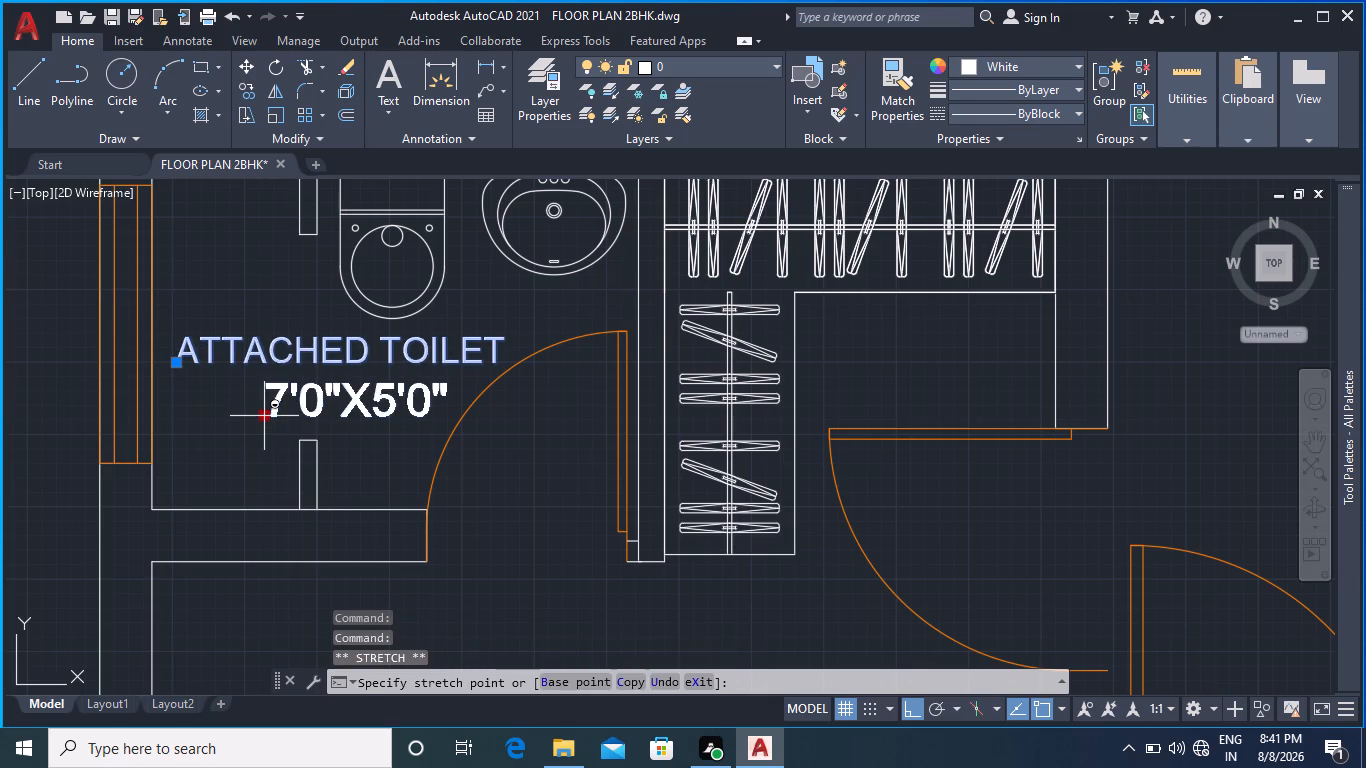
click(233, 405)
key(Escape)
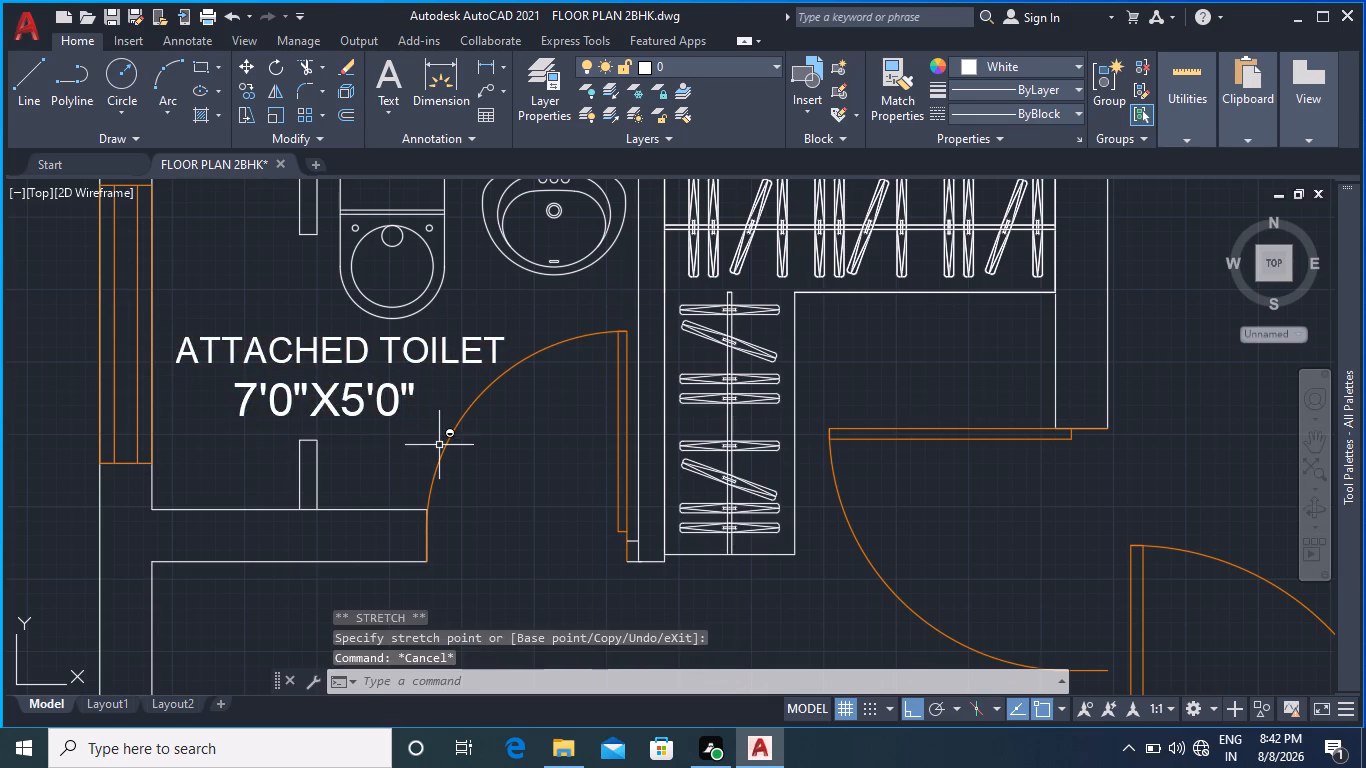
Change the vertical BED ROOM 2 label beside the bed below the attached toilet to MASTER BED ROOM 1.
scroll(444, 441, down, 2)
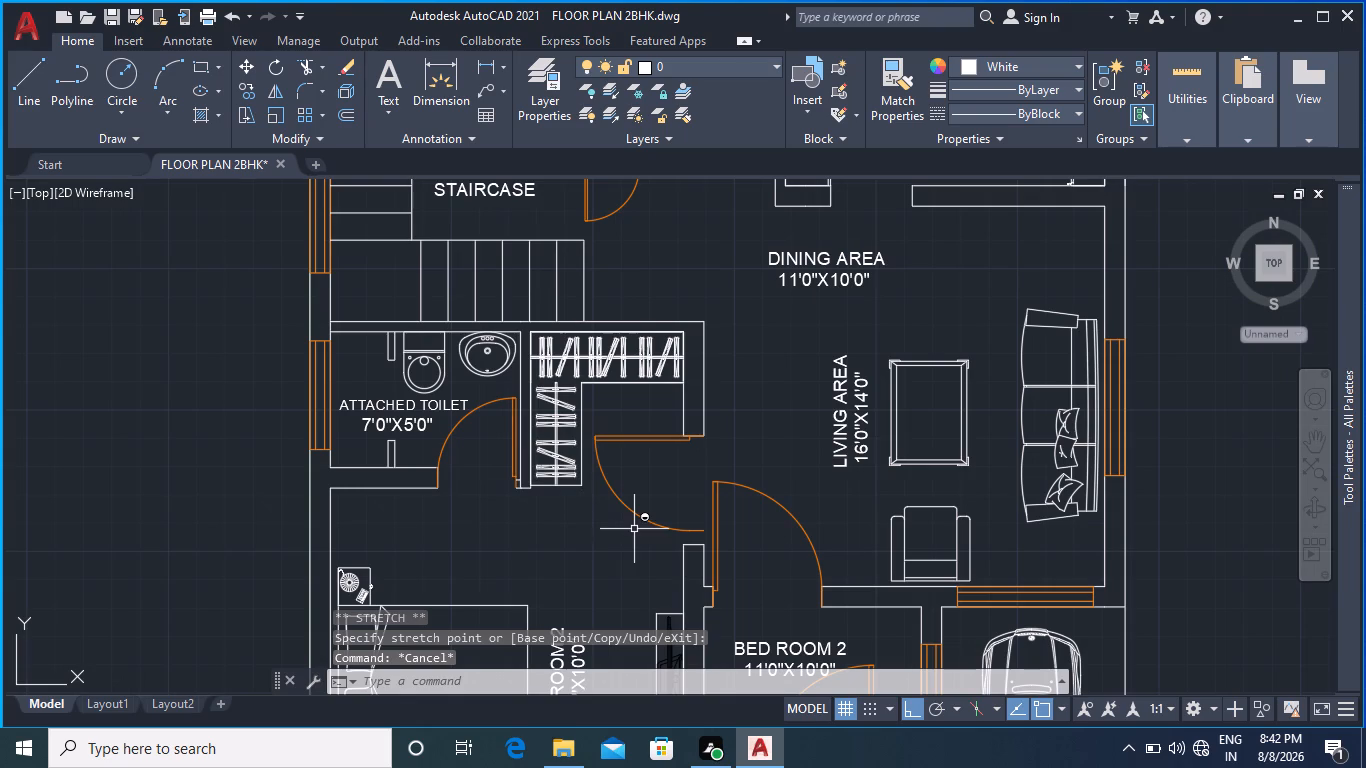
middle_drag(819, 491, 665, 397)
middle_drag(618, 484, 618, 409)
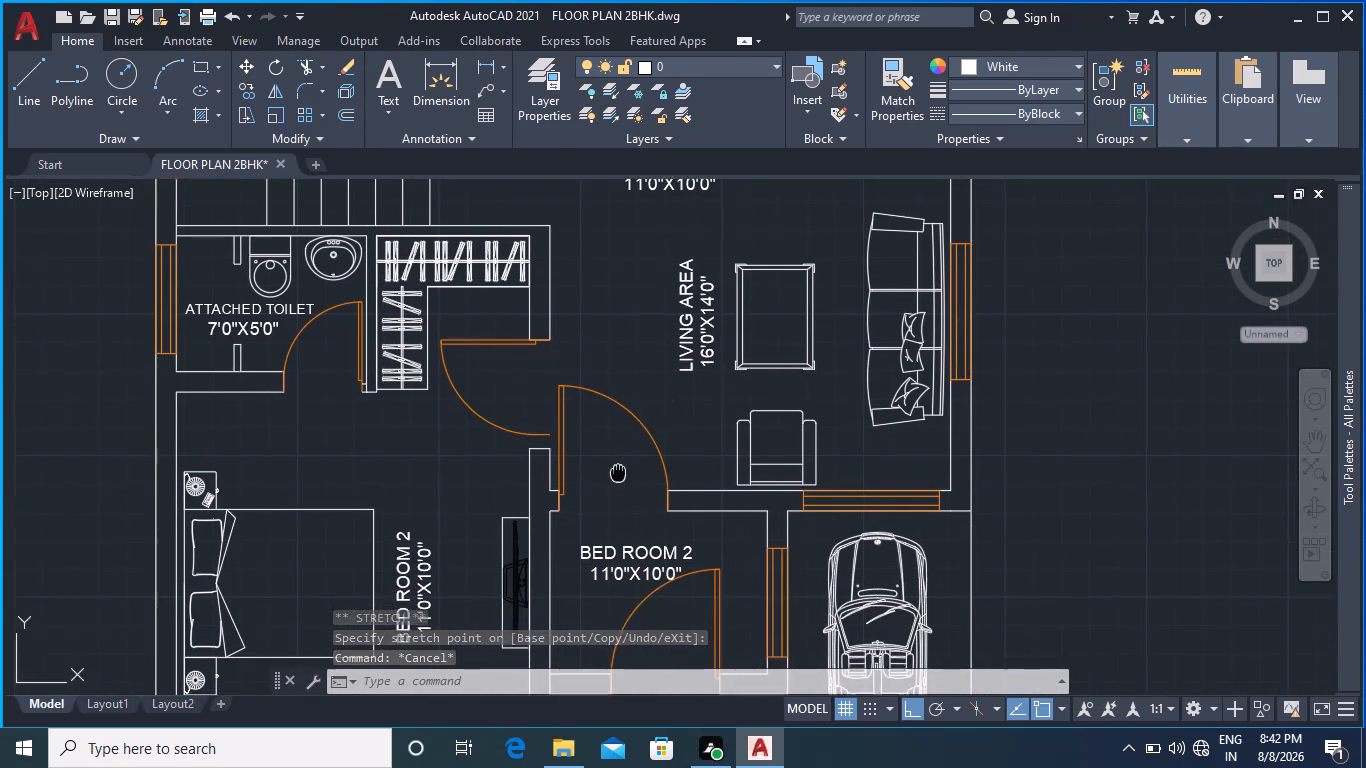
middle_drag(618, 409, 631, 354)
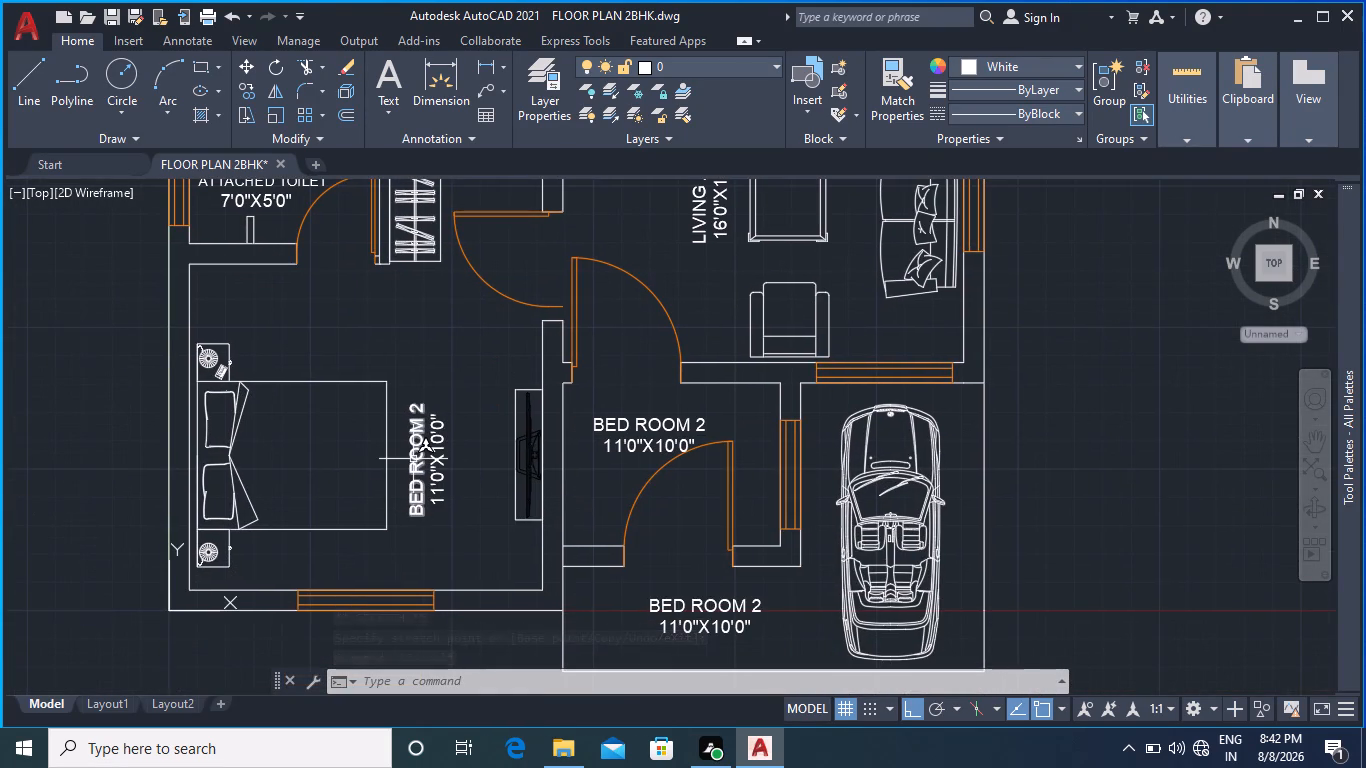
double_click(413, 459)
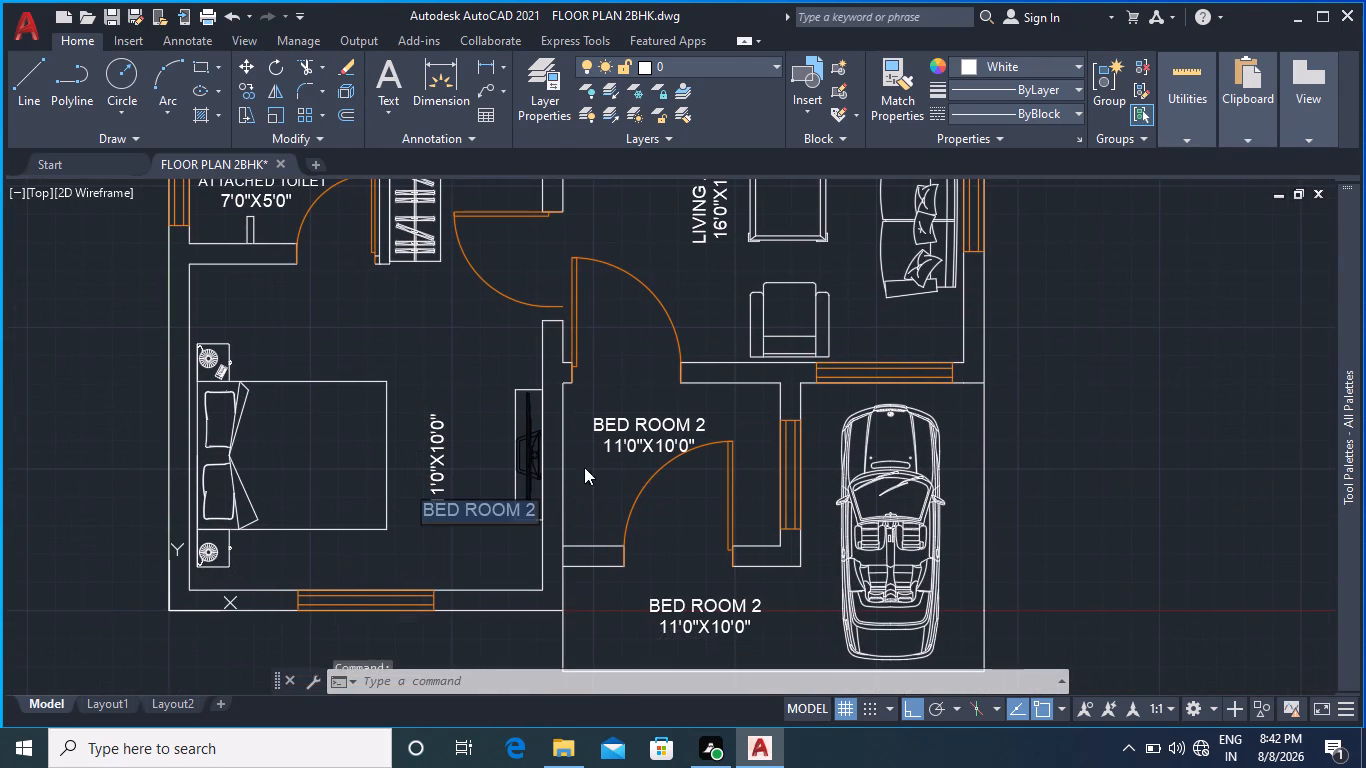
click(538, 507)
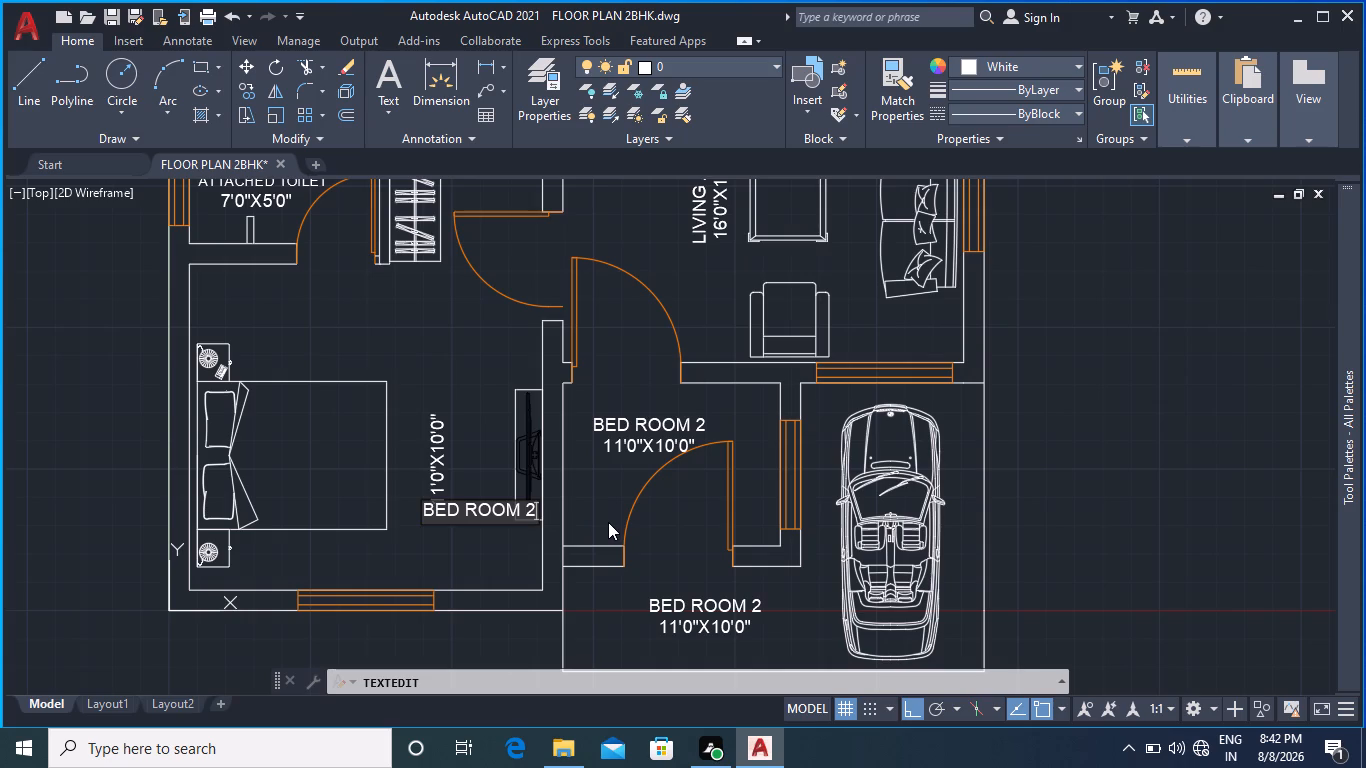
key(BackSpace)
key(1)
click(422, 515)
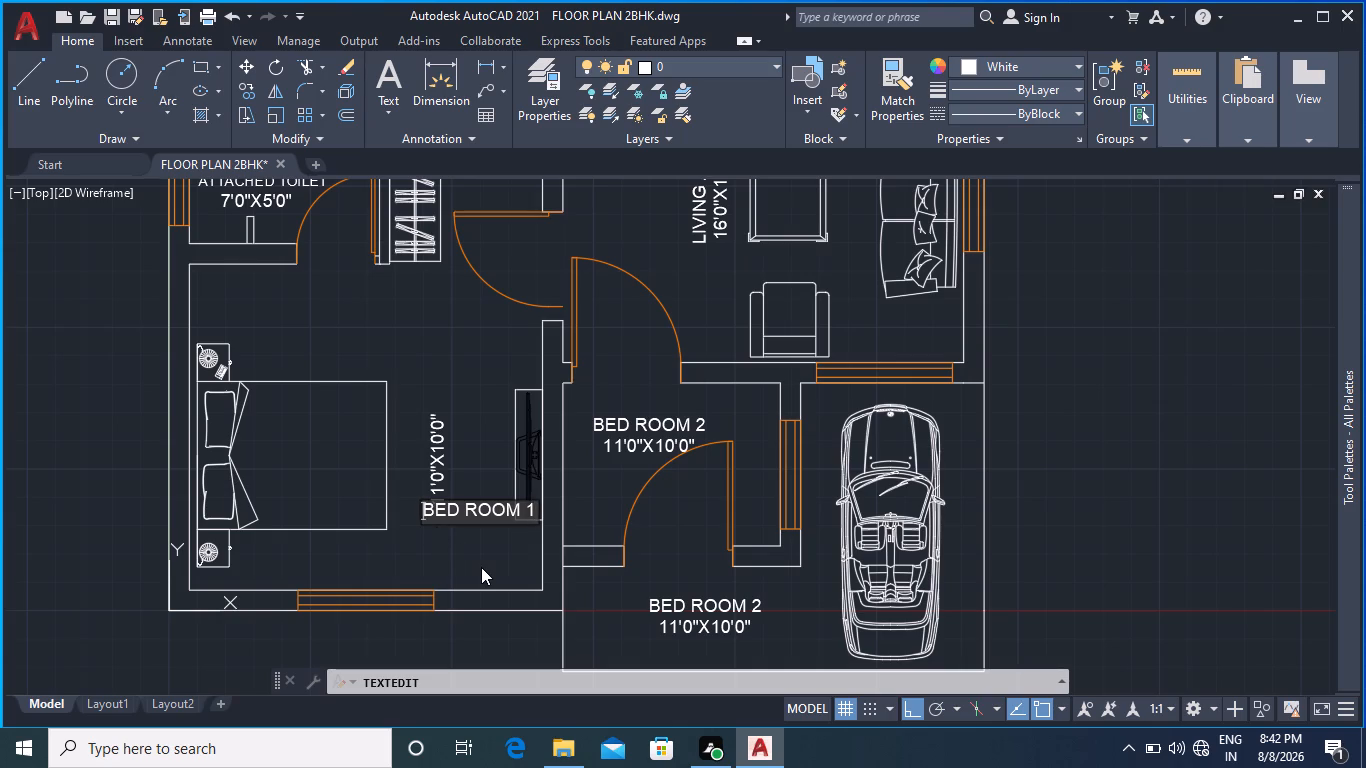
key(space)
key(Left)
text(MASTER)
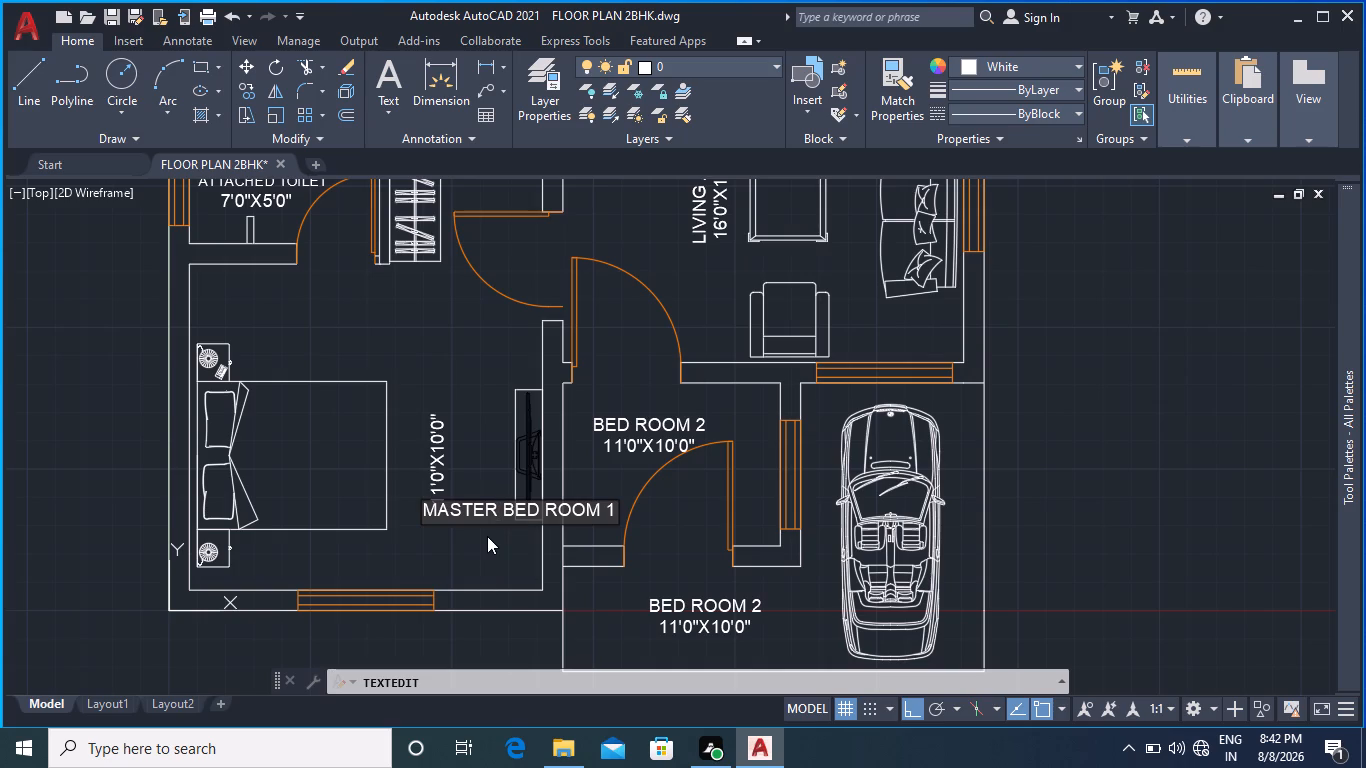
click(487, 536)
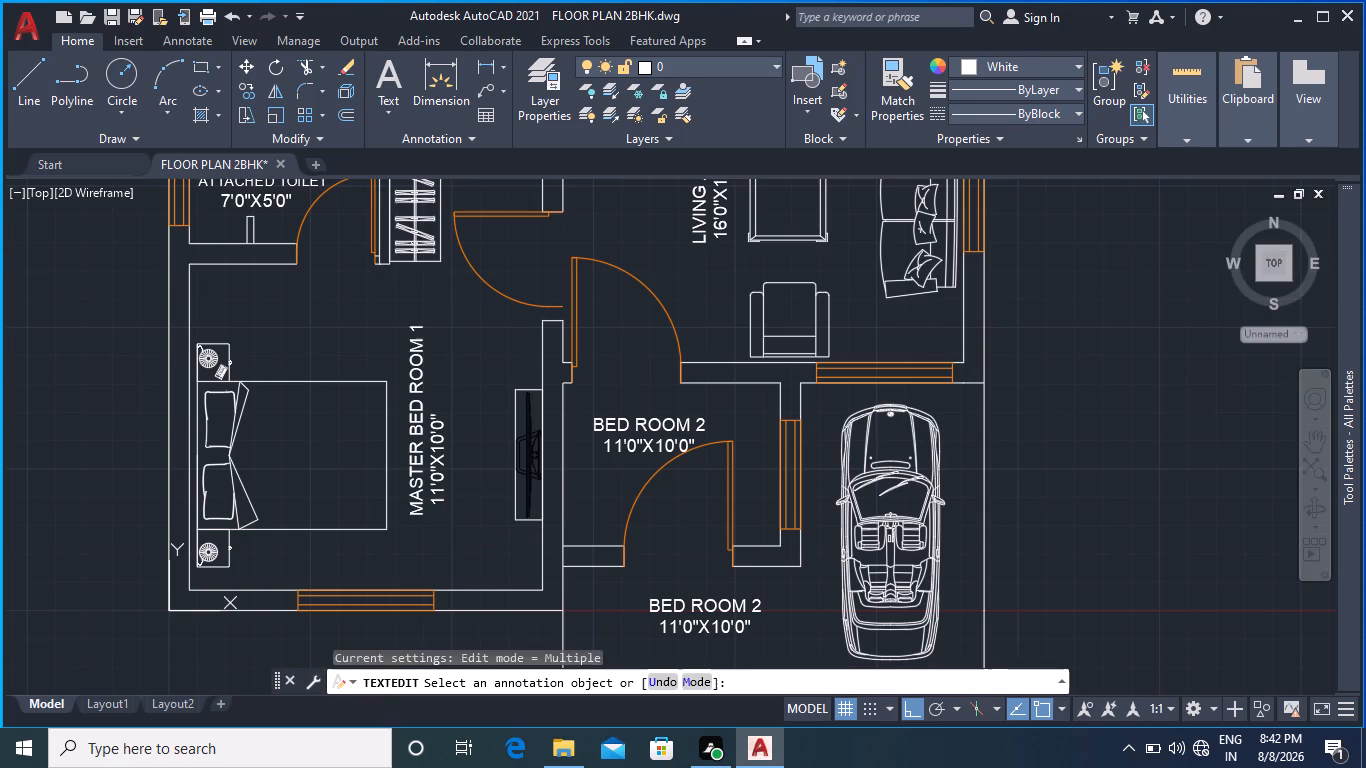
key(space)
Shift the vertical MASTER BED ROOM 1 label straight down about 1'-2" so it is centred alongside its size text.
click(414, 468)
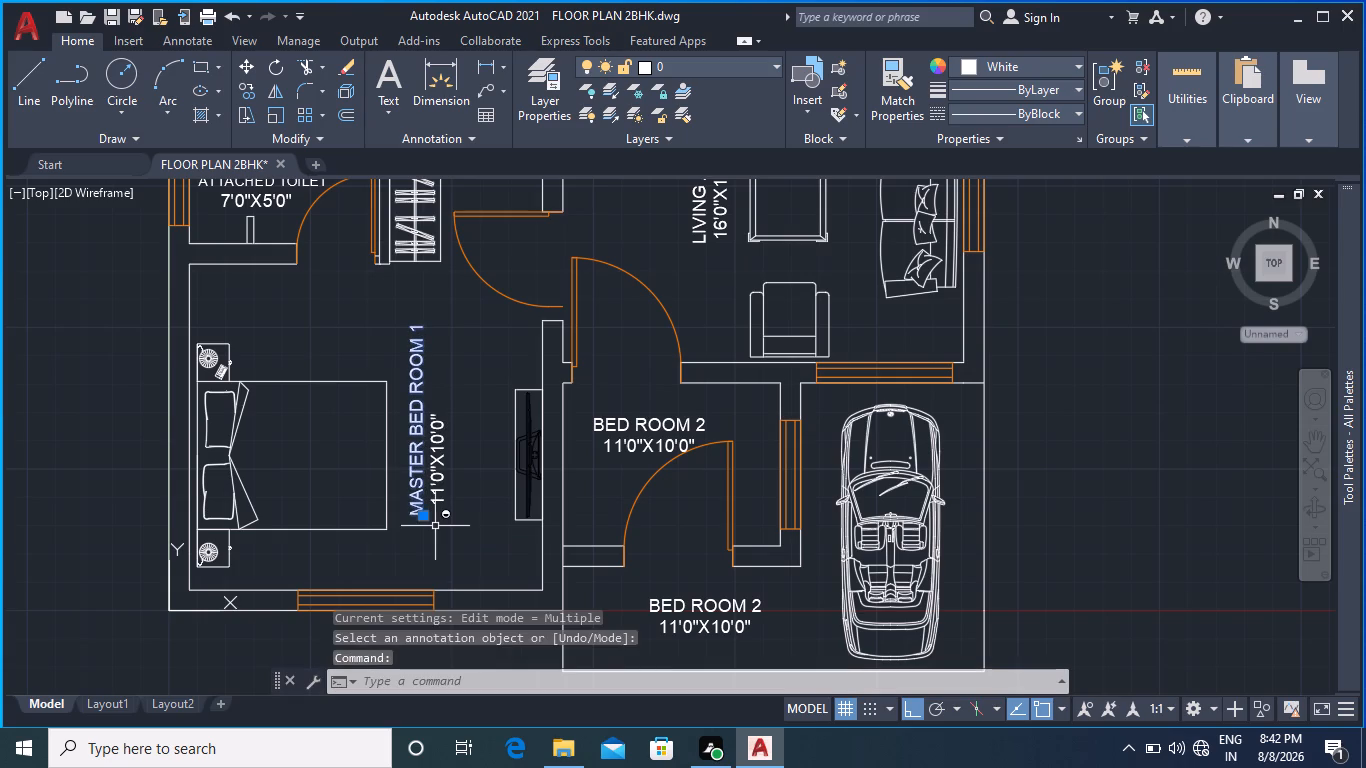
click(425, 518)
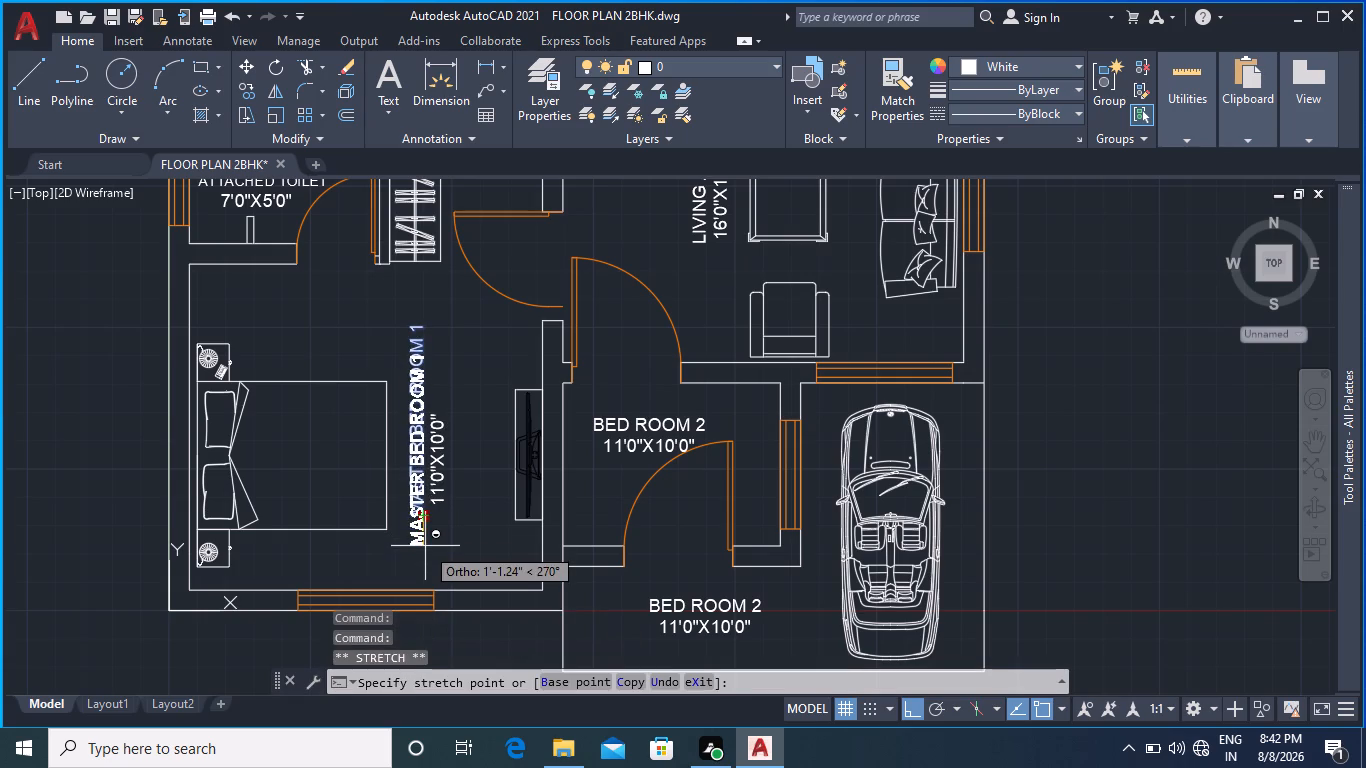
click(425, 550)
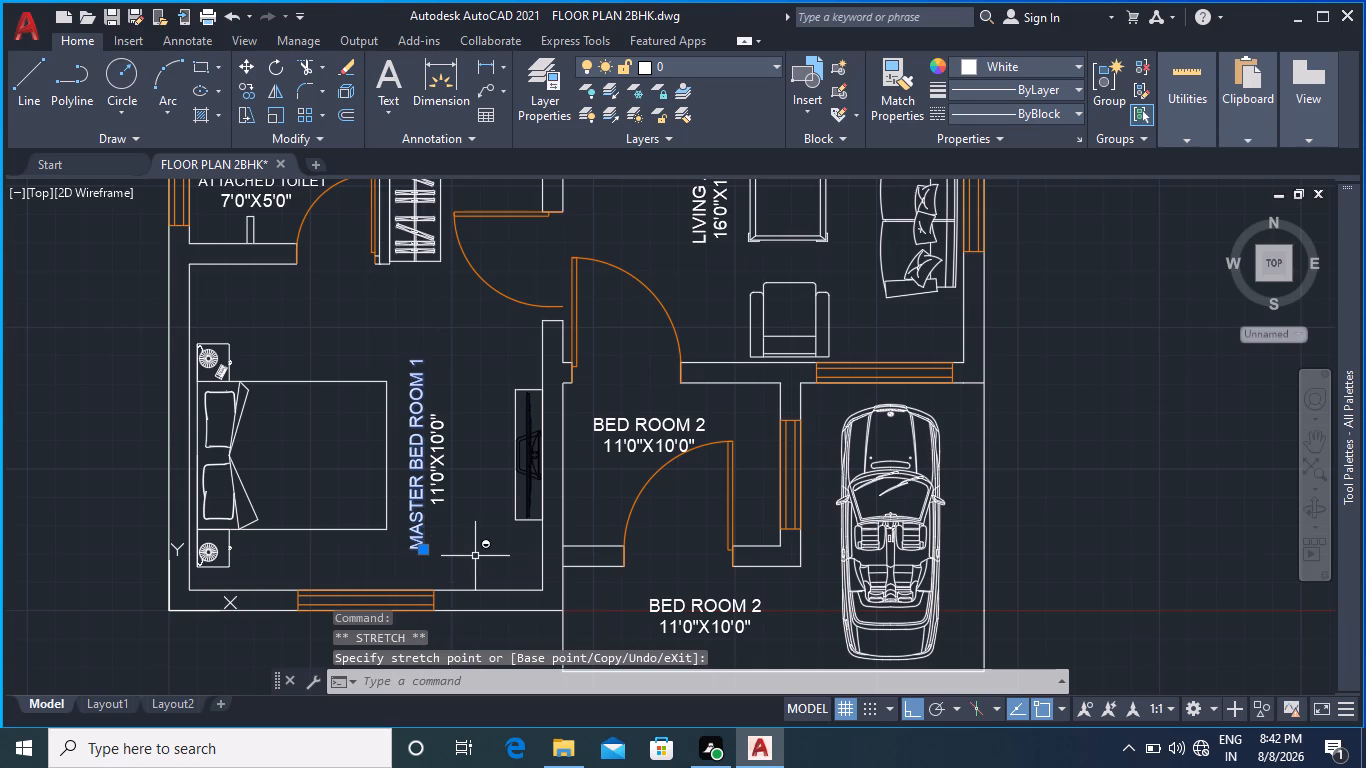
key(Escape)
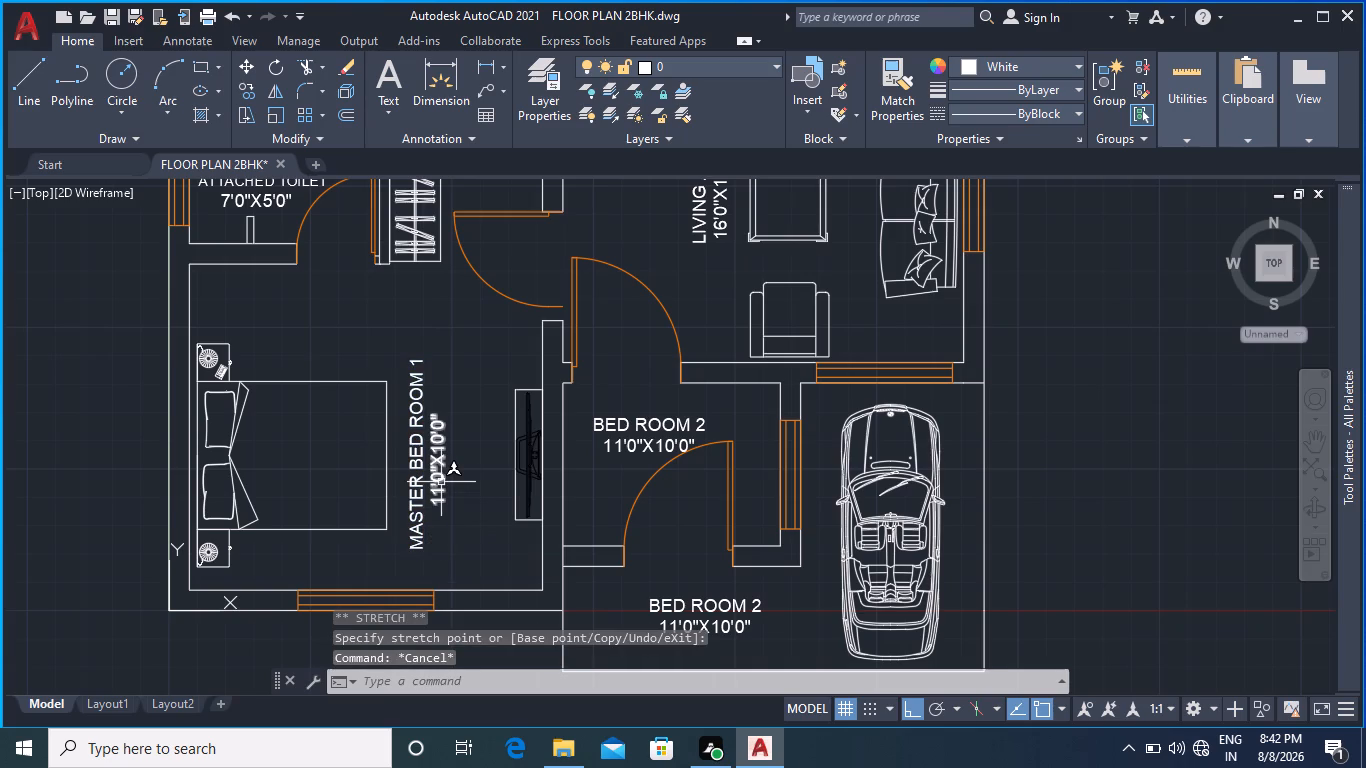
Replace the size text beside the MASTER BED ROOM 1 label with 13'0"X12'0", without leading spaces.
click(440, 482)
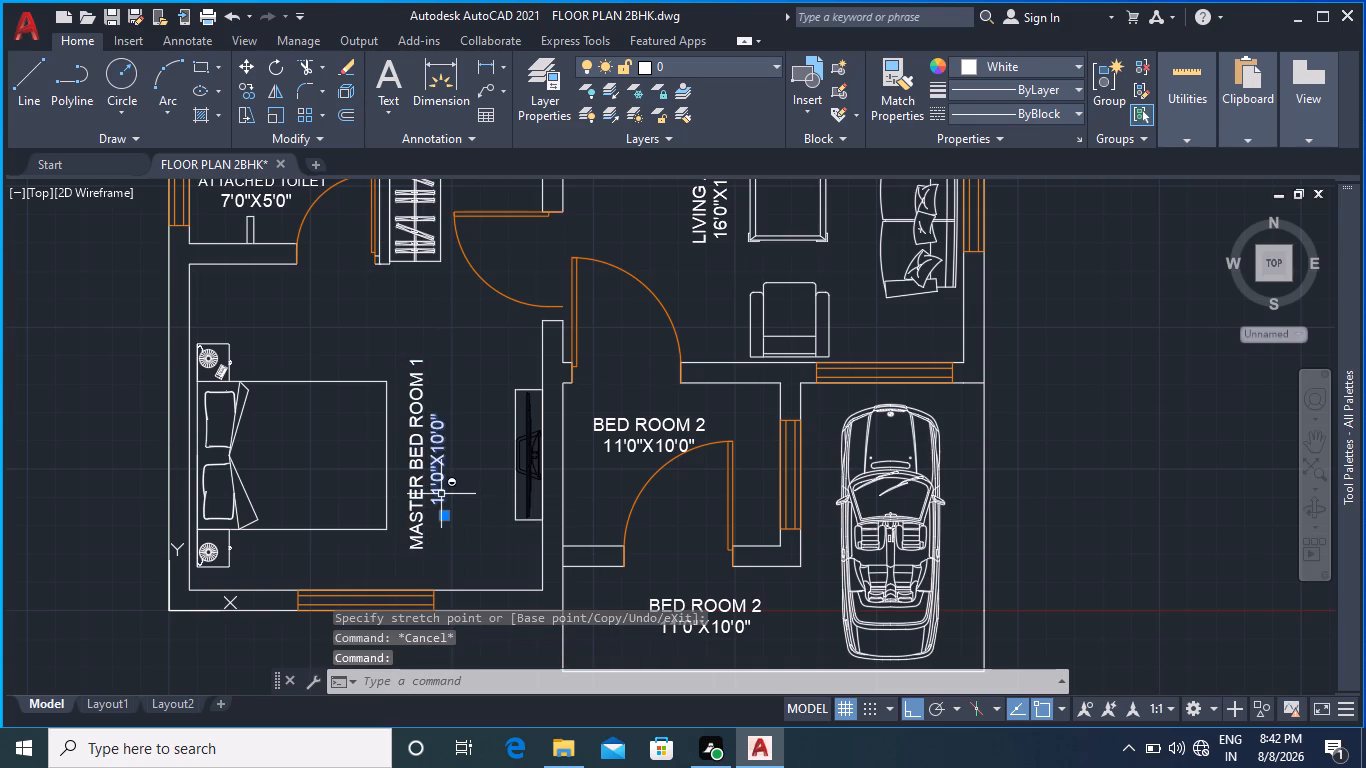
double_click(441, 491)
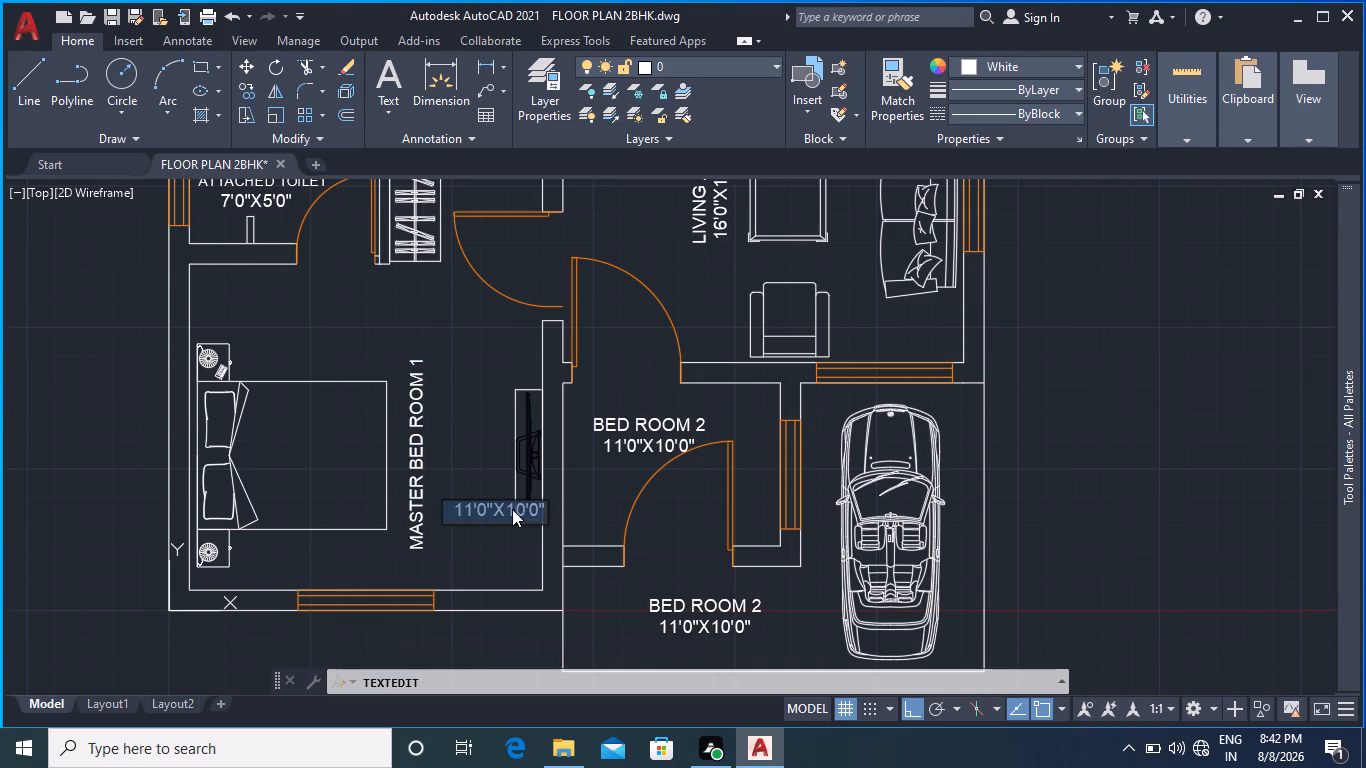
click(546, 509)
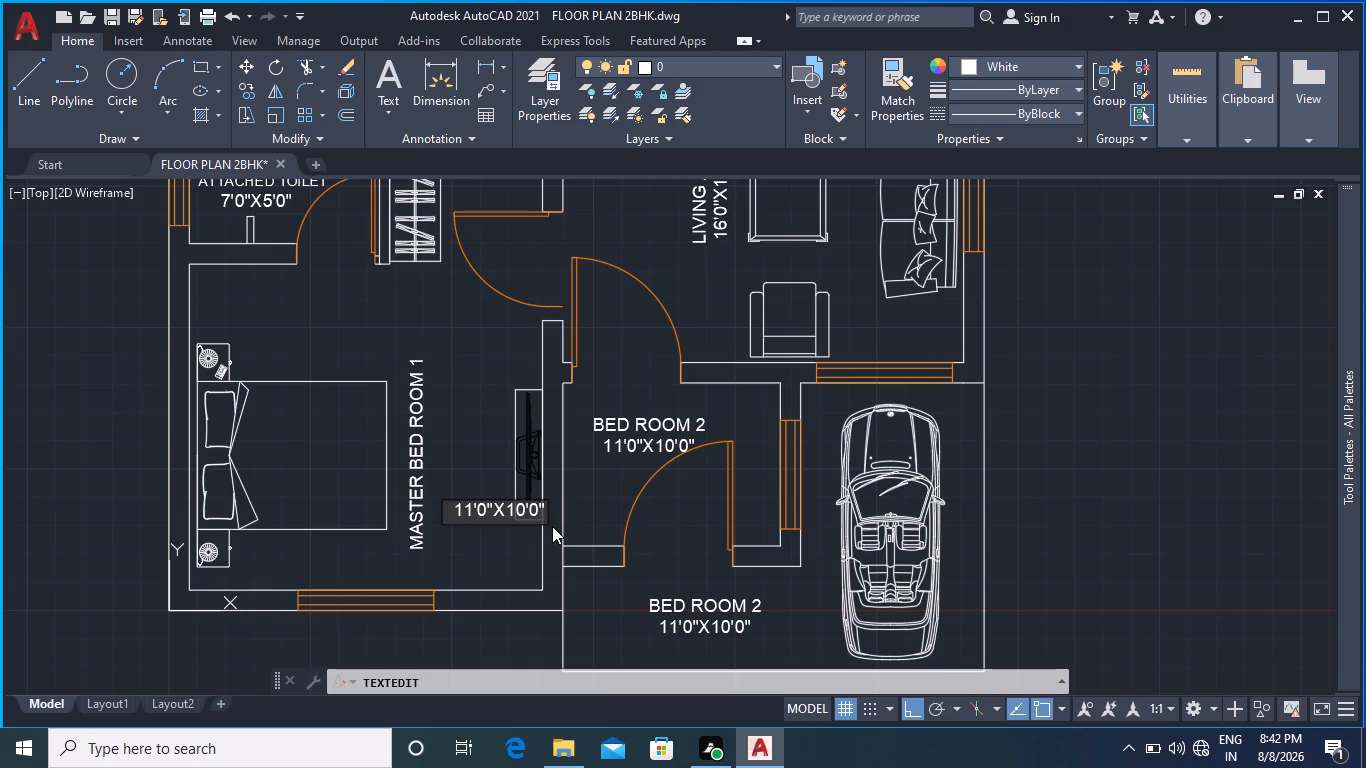
key(BackSpace)
key(BackSpace)
key(BackSpace)
key(BackSpace)
key(BackSpace)
key(BackSpace)
key(BackSpace)
key(BackSpace)
key(BackSpace)
key(BackSpace)
key(BackSpace)
key(BackSpace)
key(BackSpace)
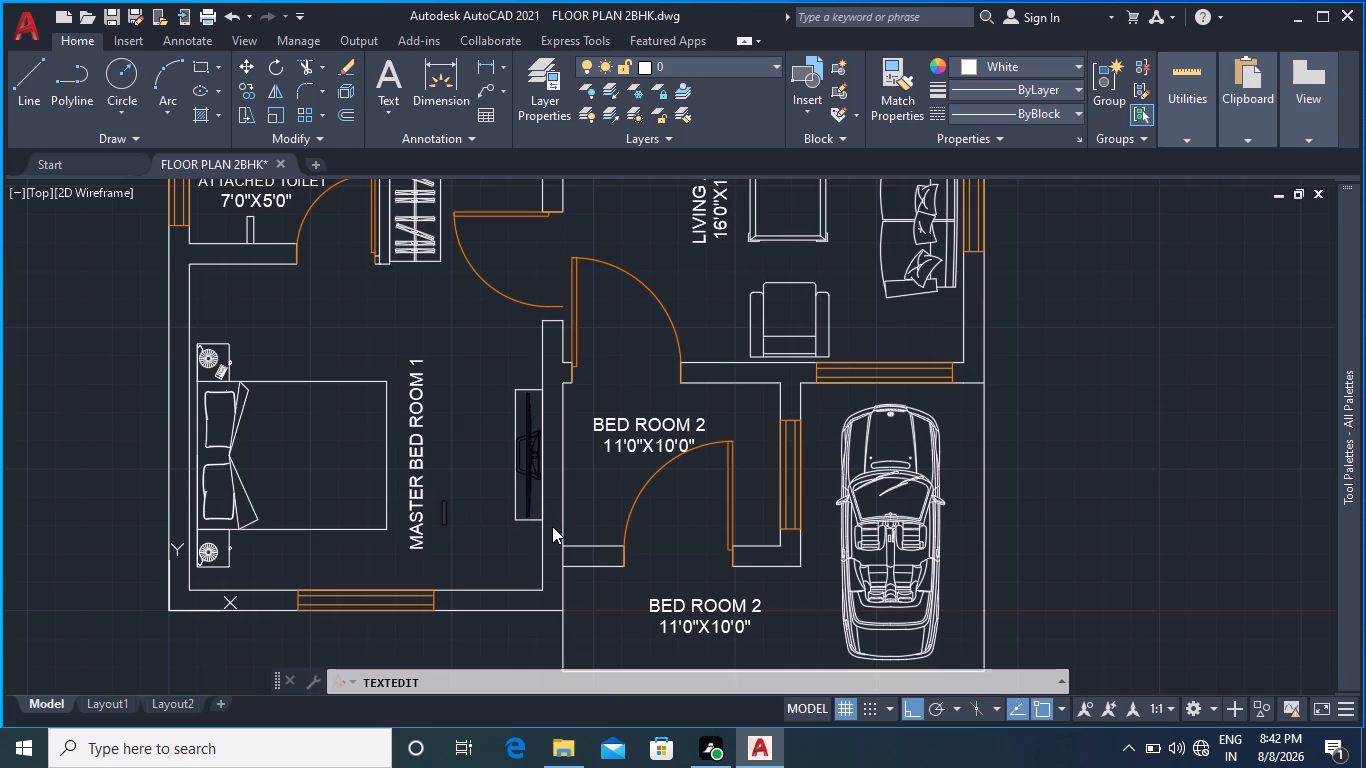
text(13)
text('0)
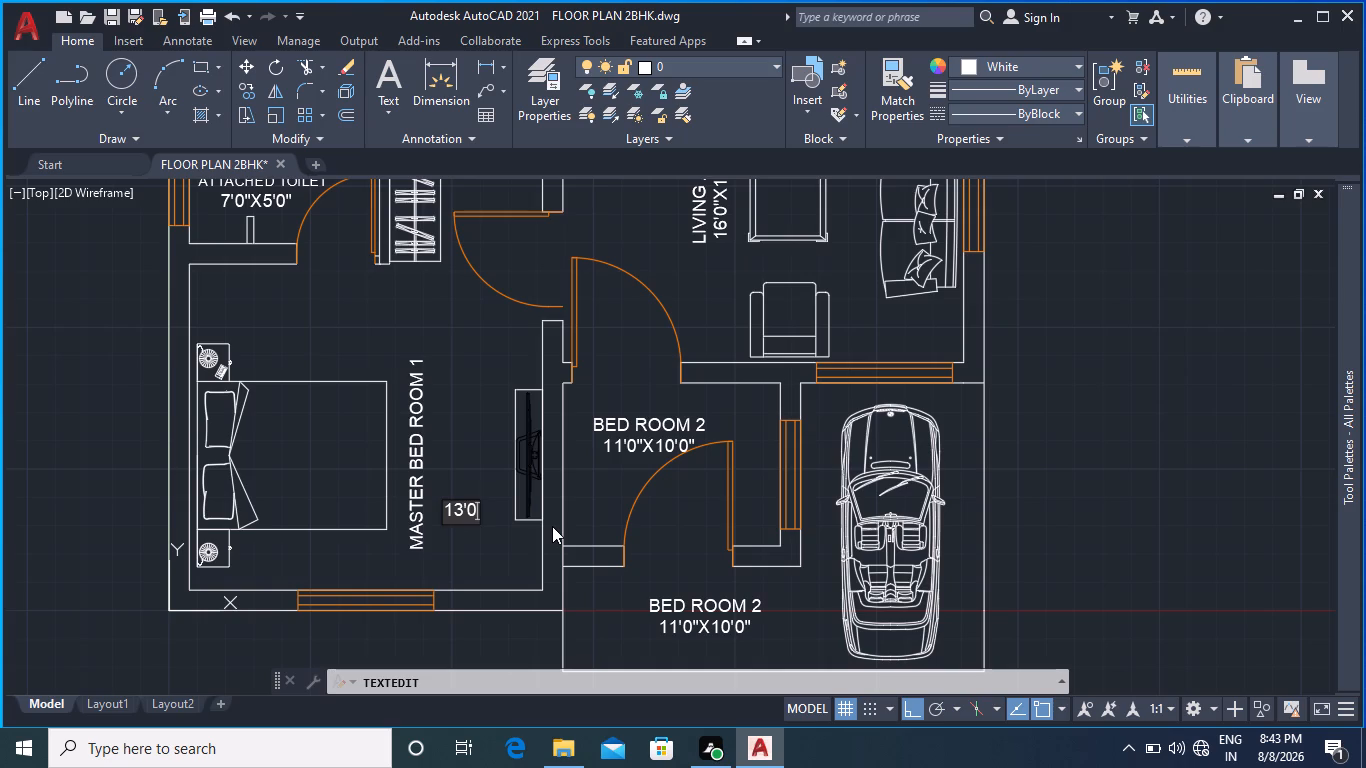
key(shift+quotedbl)
key(x)
text(12)
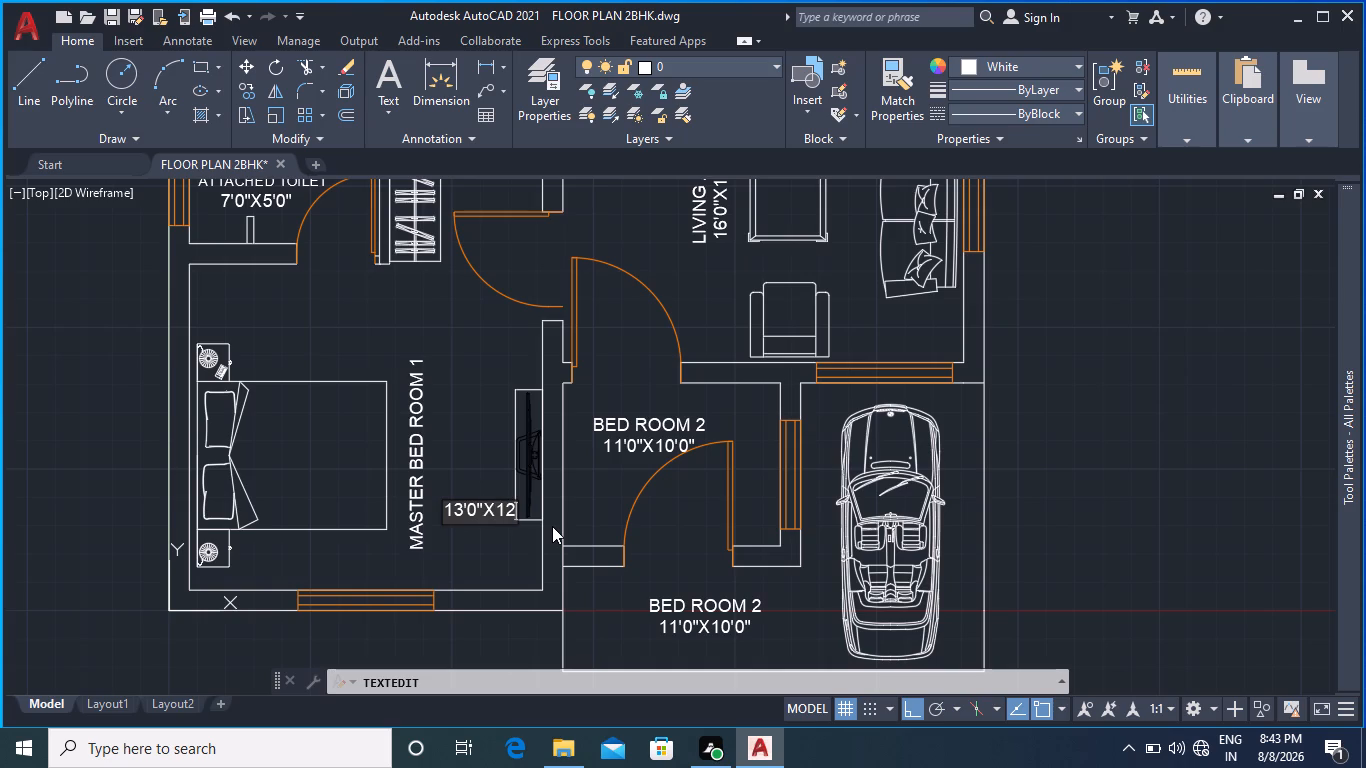
key(apostrophe)
text(0")
key(Return)
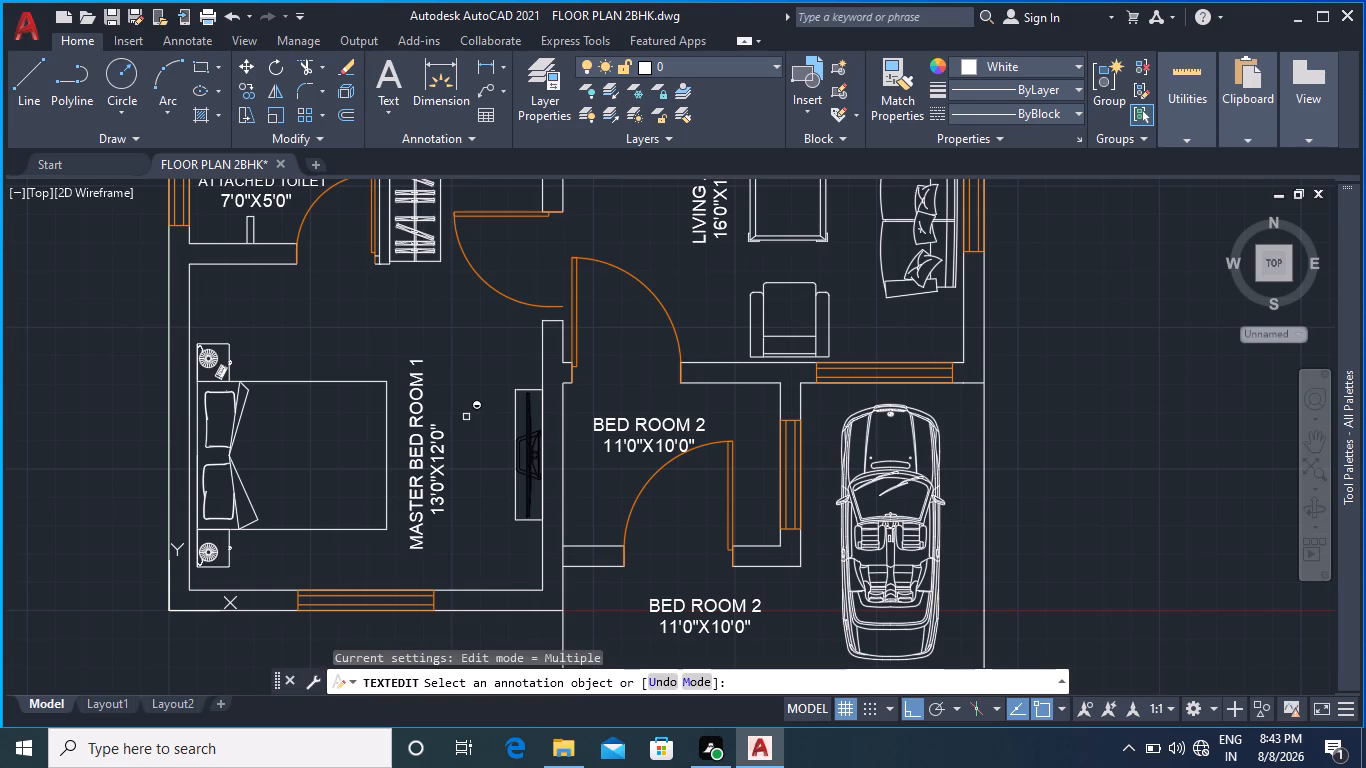
Remove the trailing number from the vertical master bedroom label so it reads MASTER BED ROOM.
scroll(466, 525, down, 1)
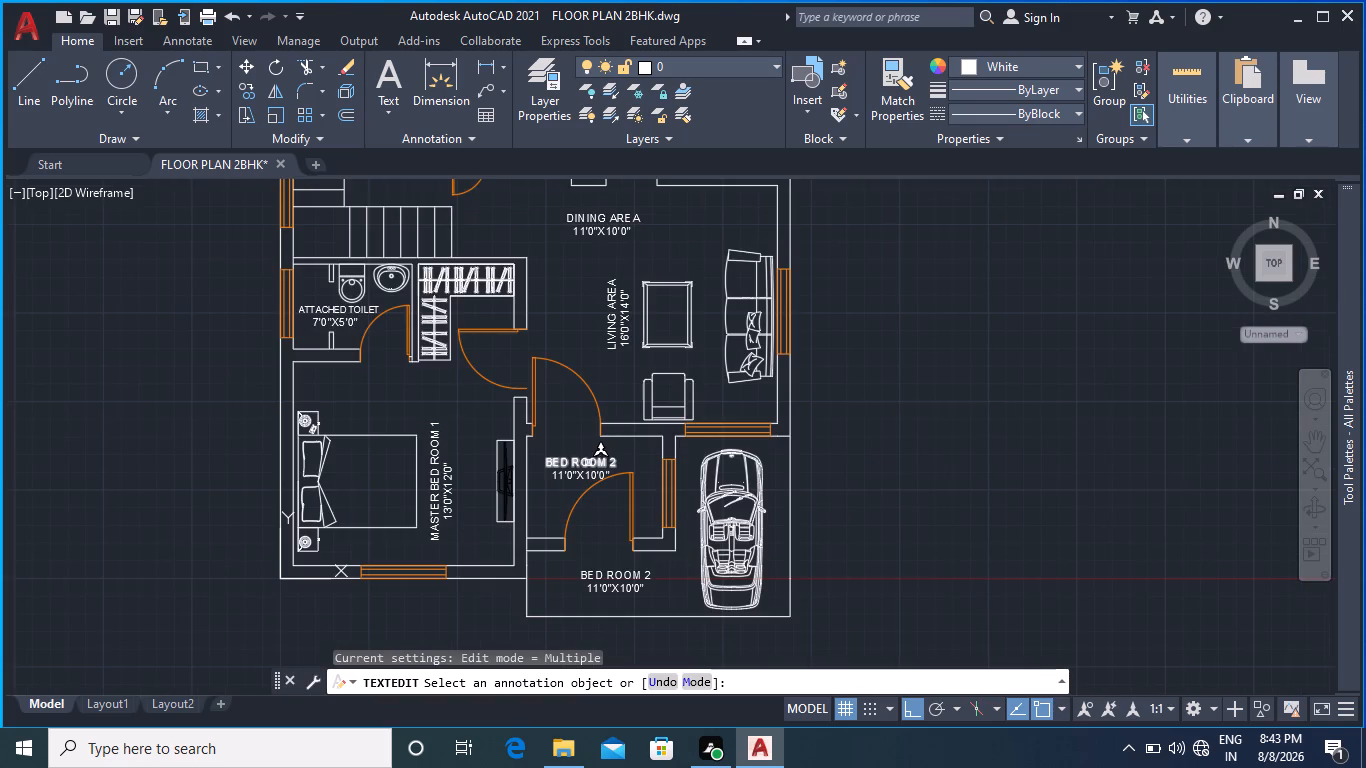
double_click(435, 449)
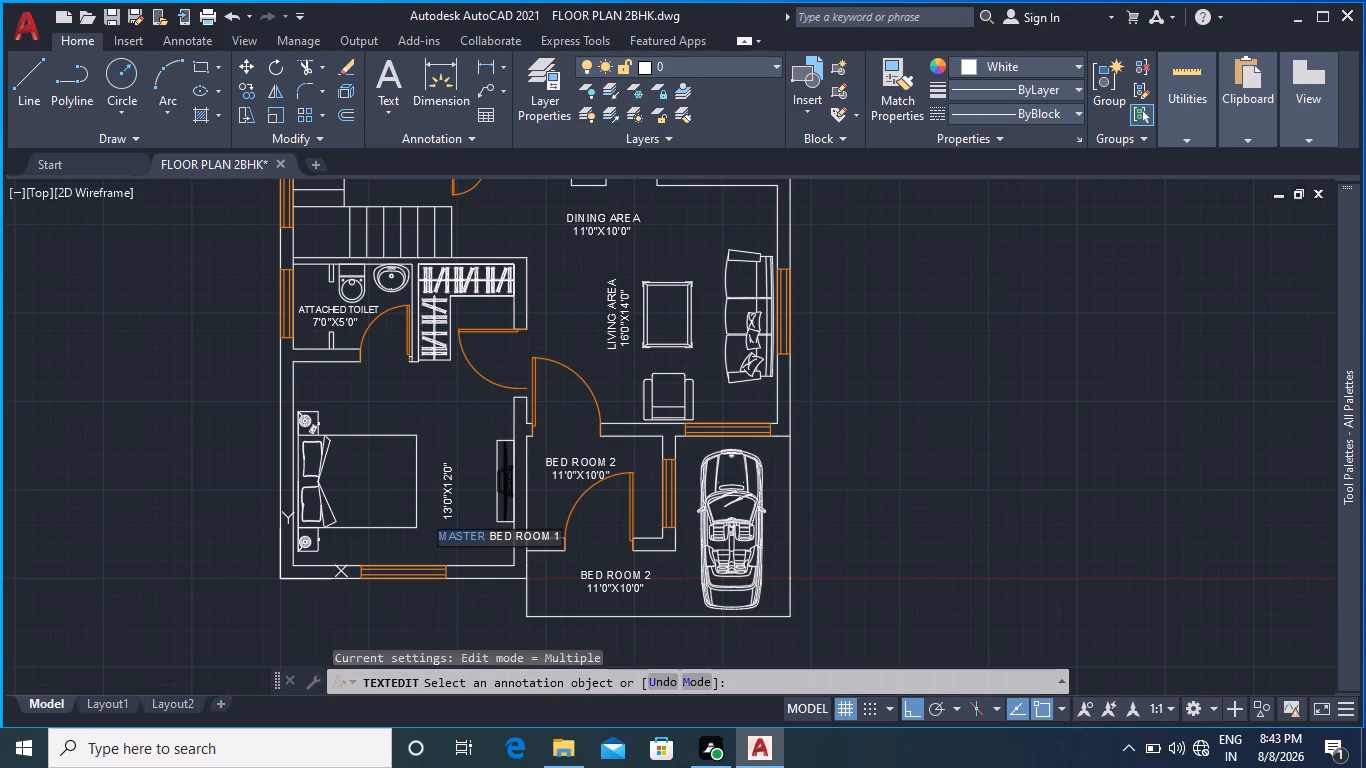
click(560, 533)
key(BackSpace)
key(BackSpace)
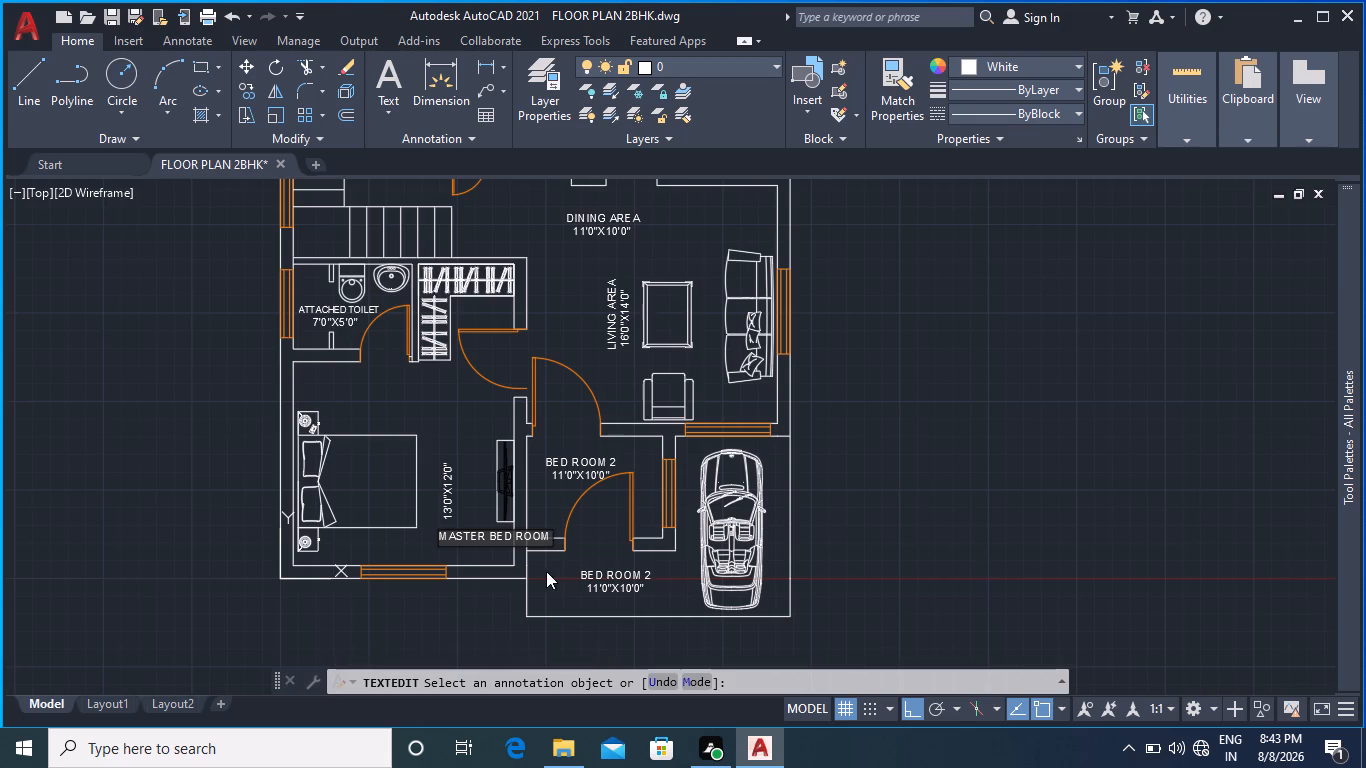
click(480, 486)
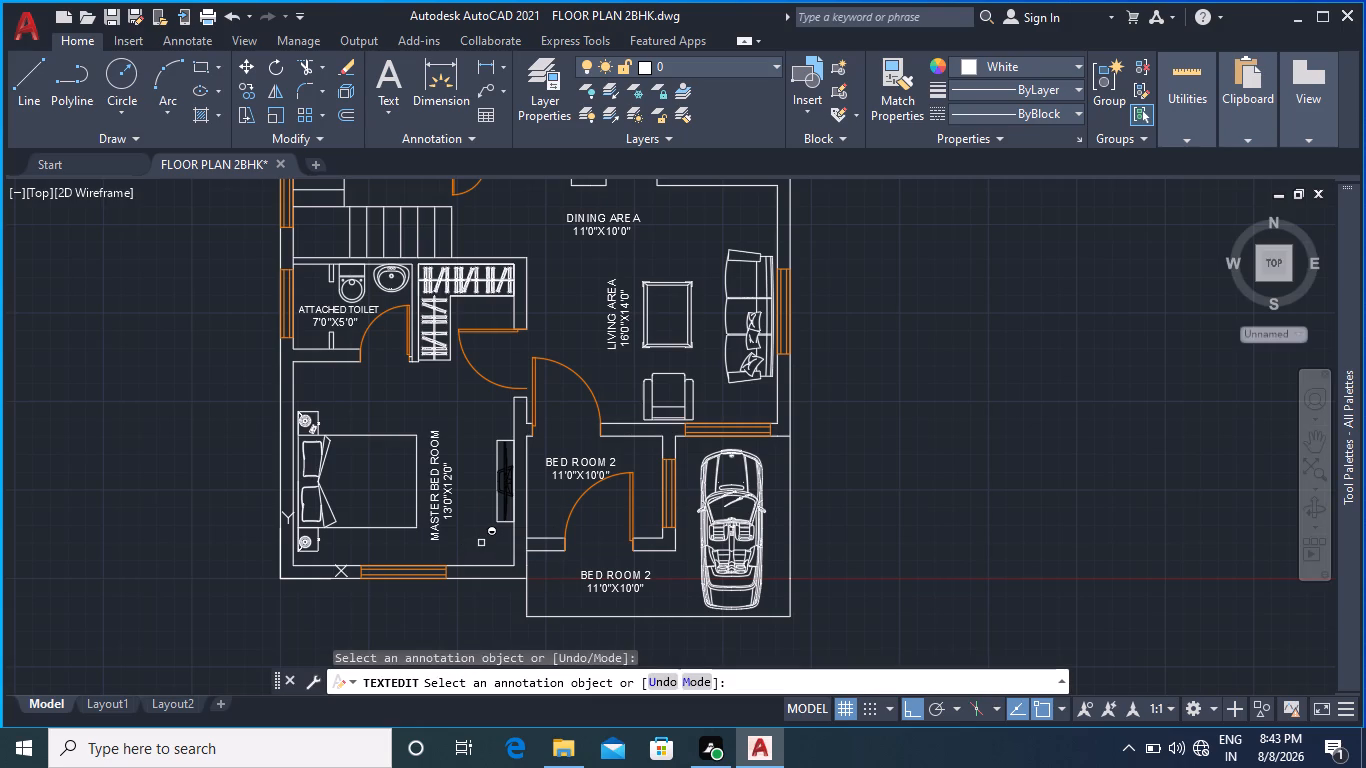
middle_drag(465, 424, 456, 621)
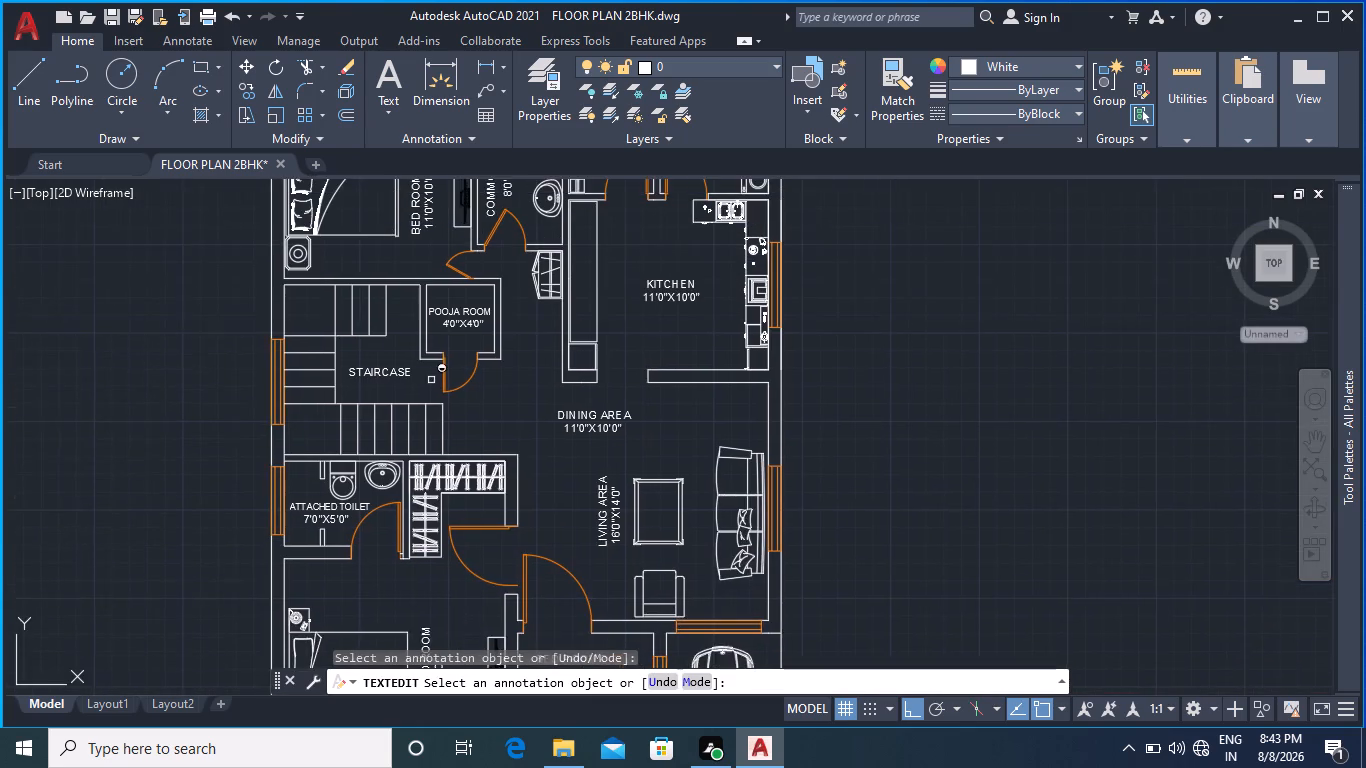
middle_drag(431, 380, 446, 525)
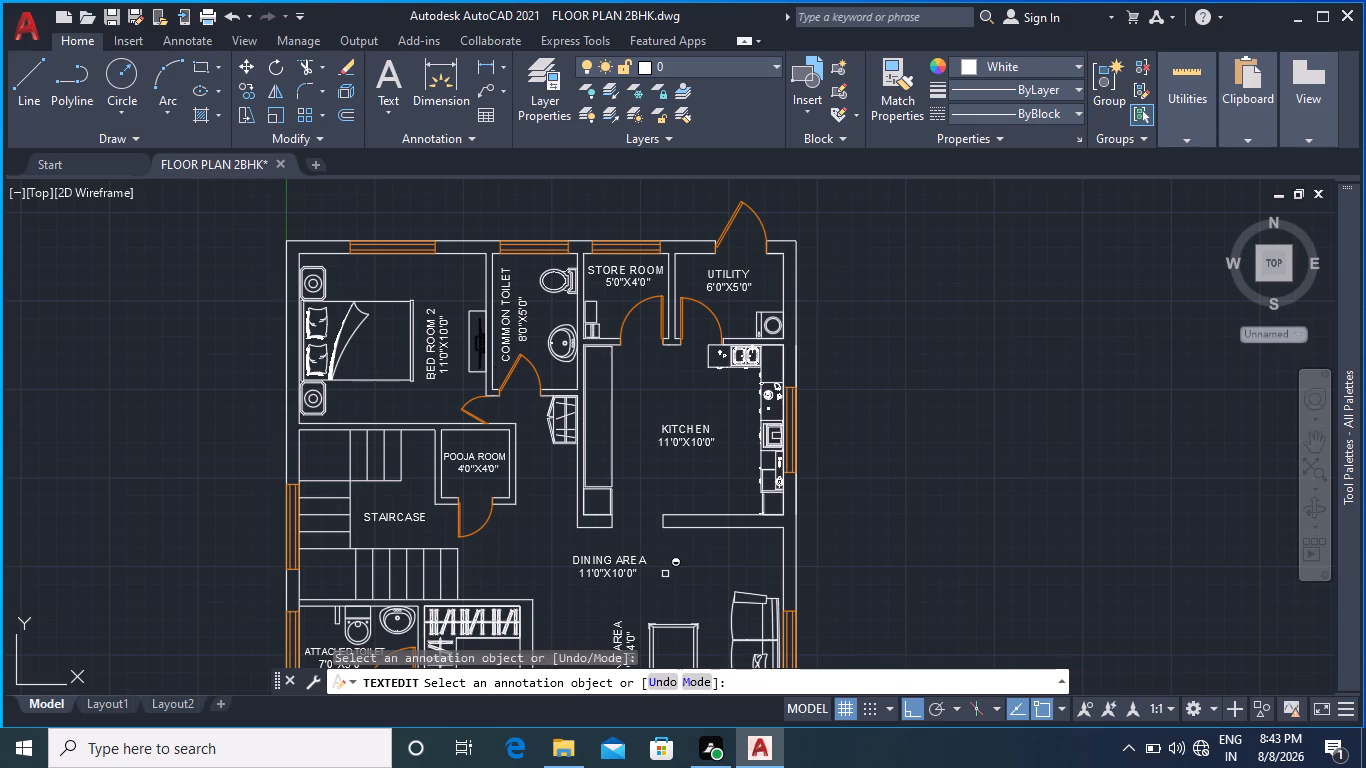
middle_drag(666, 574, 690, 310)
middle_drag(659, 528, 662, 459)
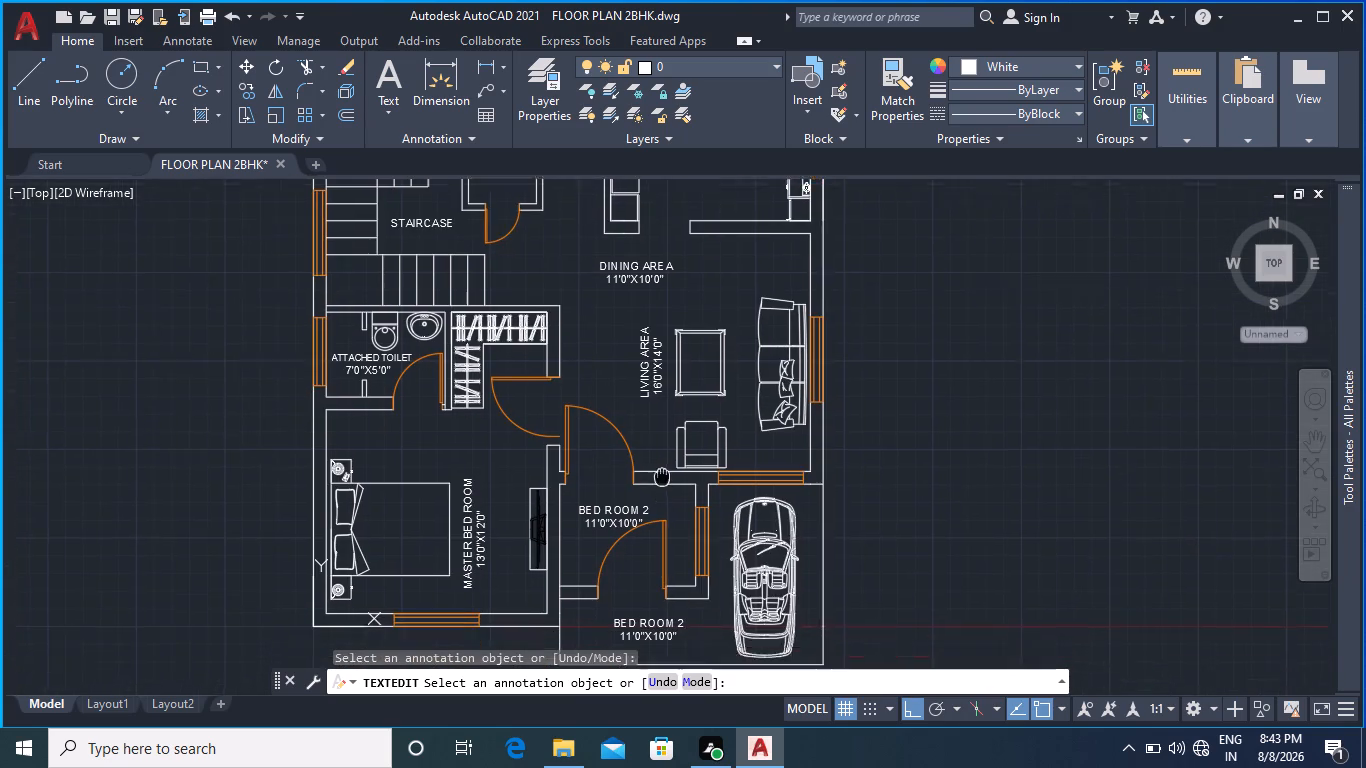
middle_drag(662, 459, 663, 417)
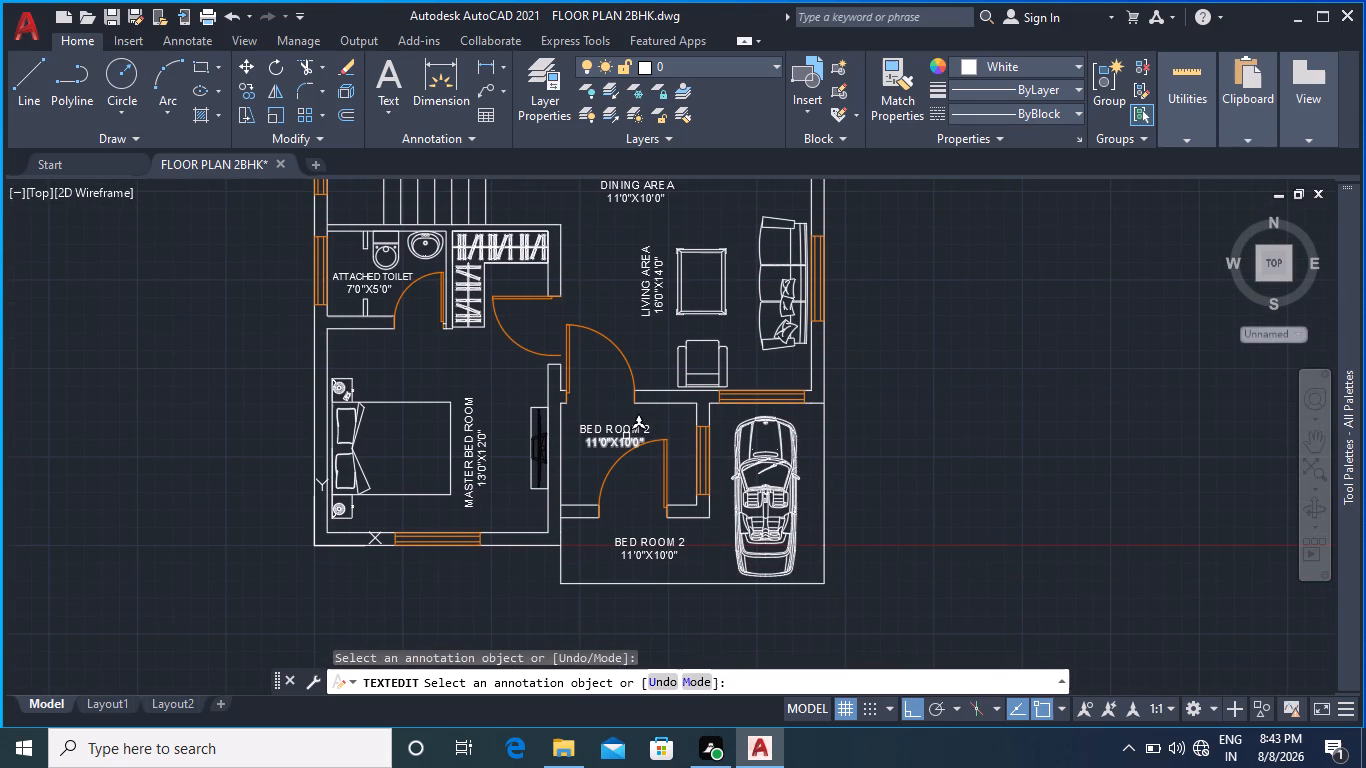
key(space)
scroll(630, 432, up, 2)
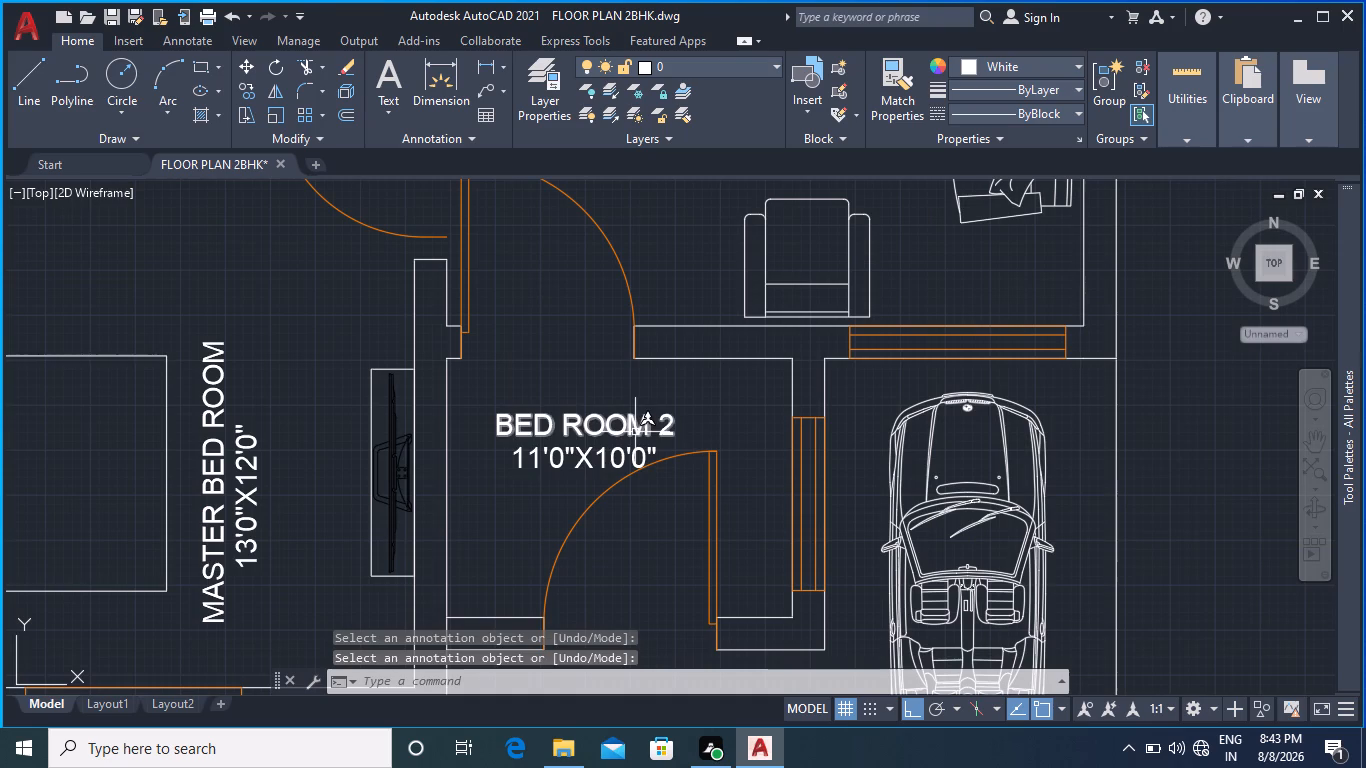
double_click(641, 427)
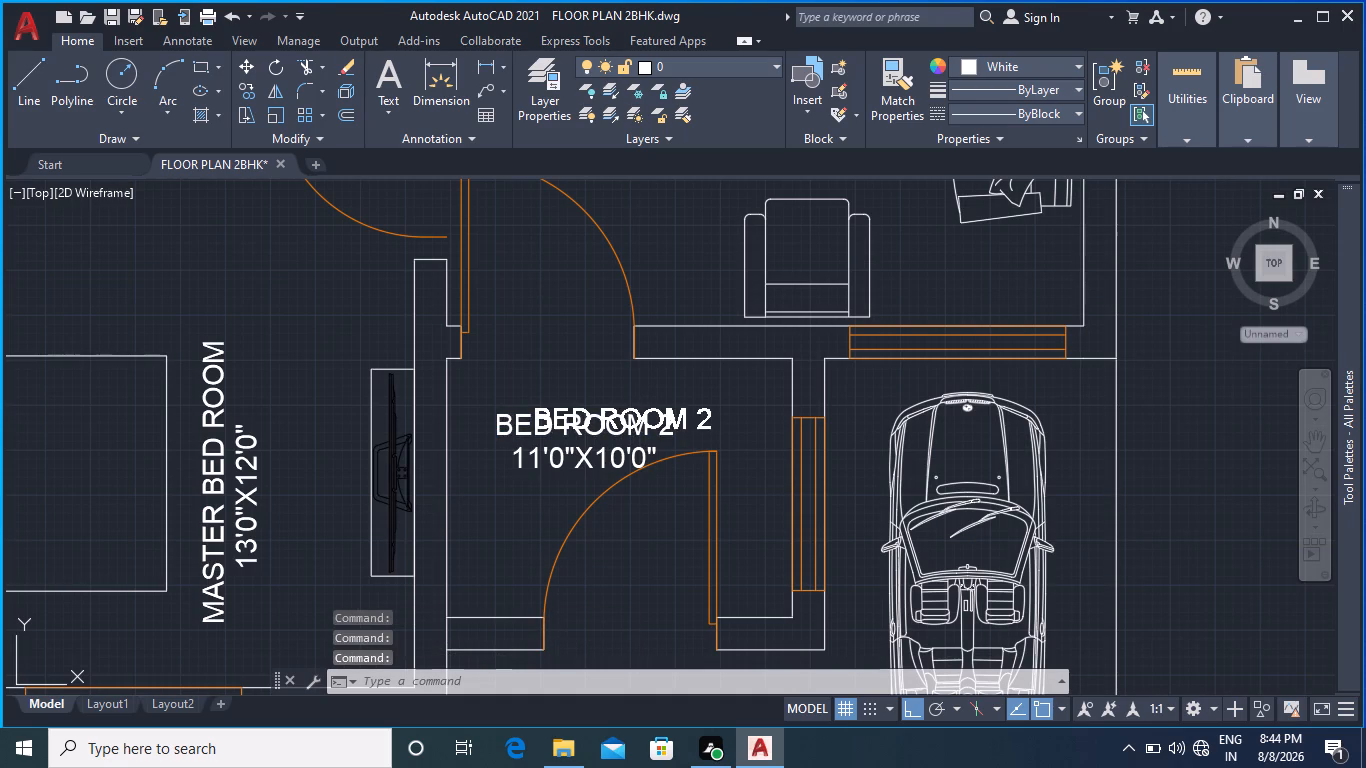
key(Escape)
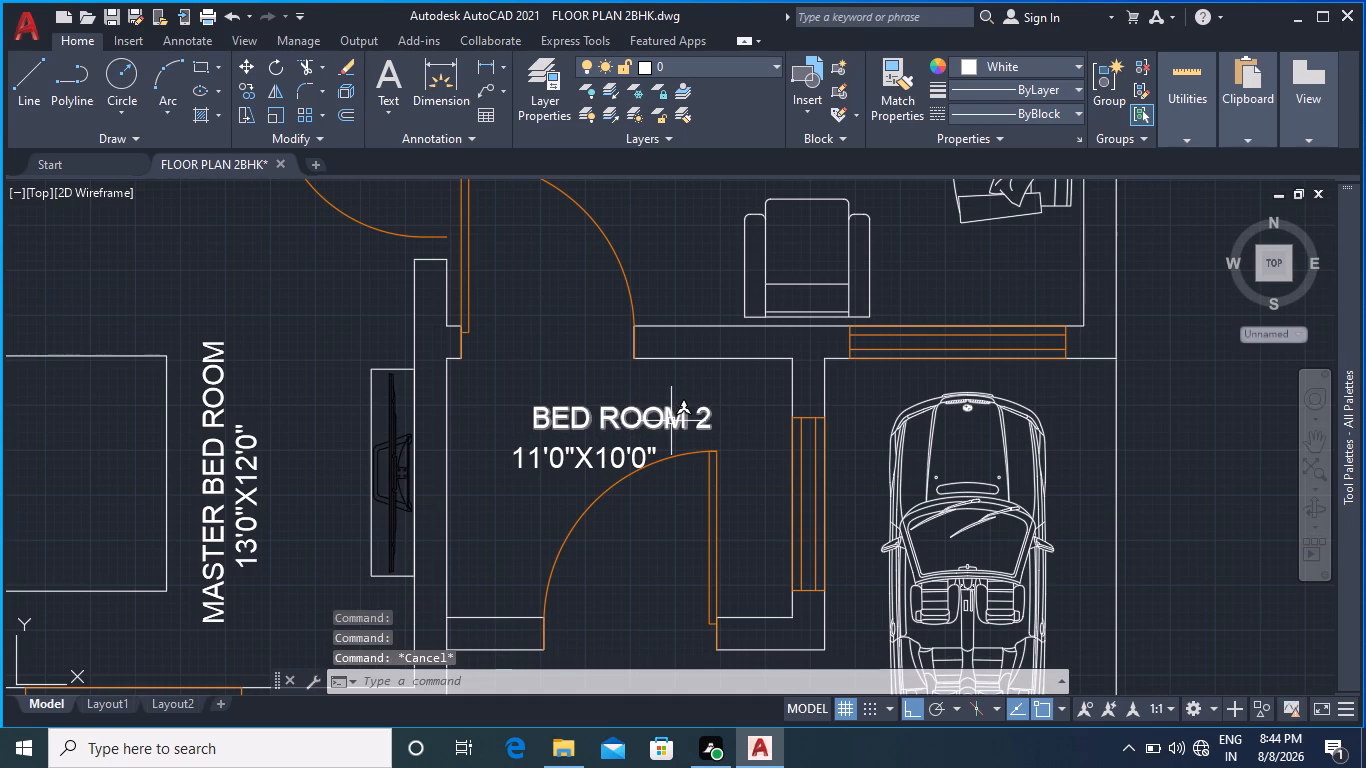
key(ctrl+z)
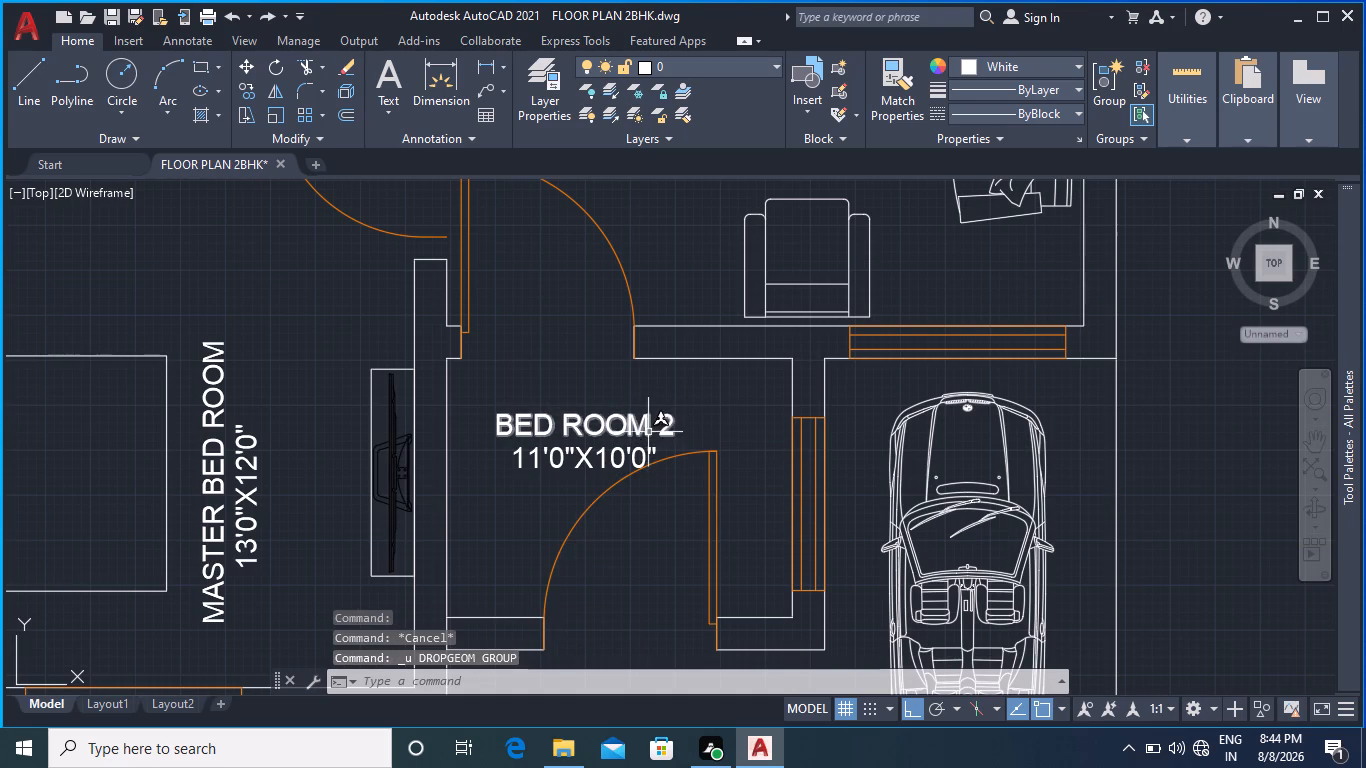
Change the BED ROOM 2 label in the entrance space between the master bedroom and the car parking to FOYER.
double_click(647, 430)
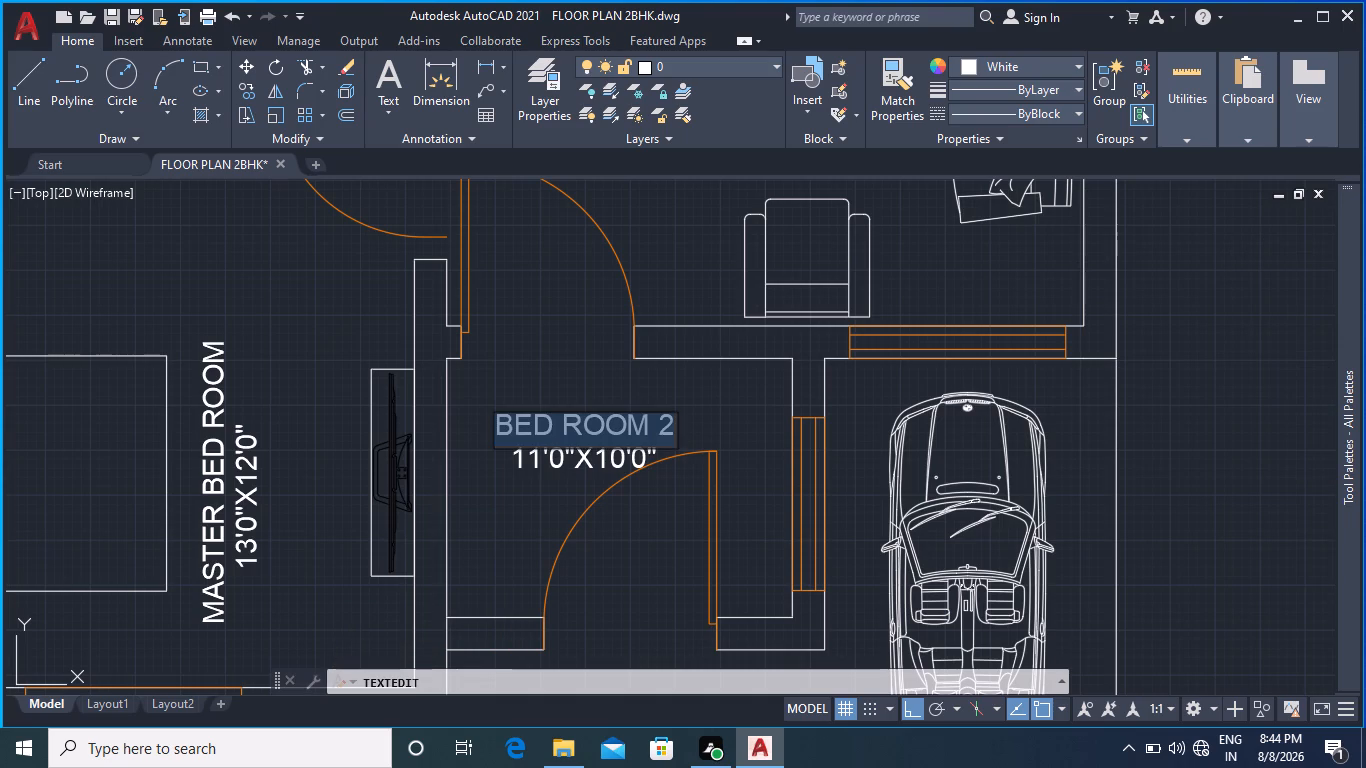
click(676, 425)
key(BackSpace)
key(BackSpace)
key(BackSpace)
key(BackSpace)
key(BackSpace)
key(BackSpace)
key(BackSpace)
key(BackSpace)
key(BackSpace)
key(BackSpace)
key(BackSpace)
key(BackSpace)
key(BackSpace)
key(BackSpace)
key(BackSpace)
key(BackSpace)
key(BackSpace)
key(BackSpace)
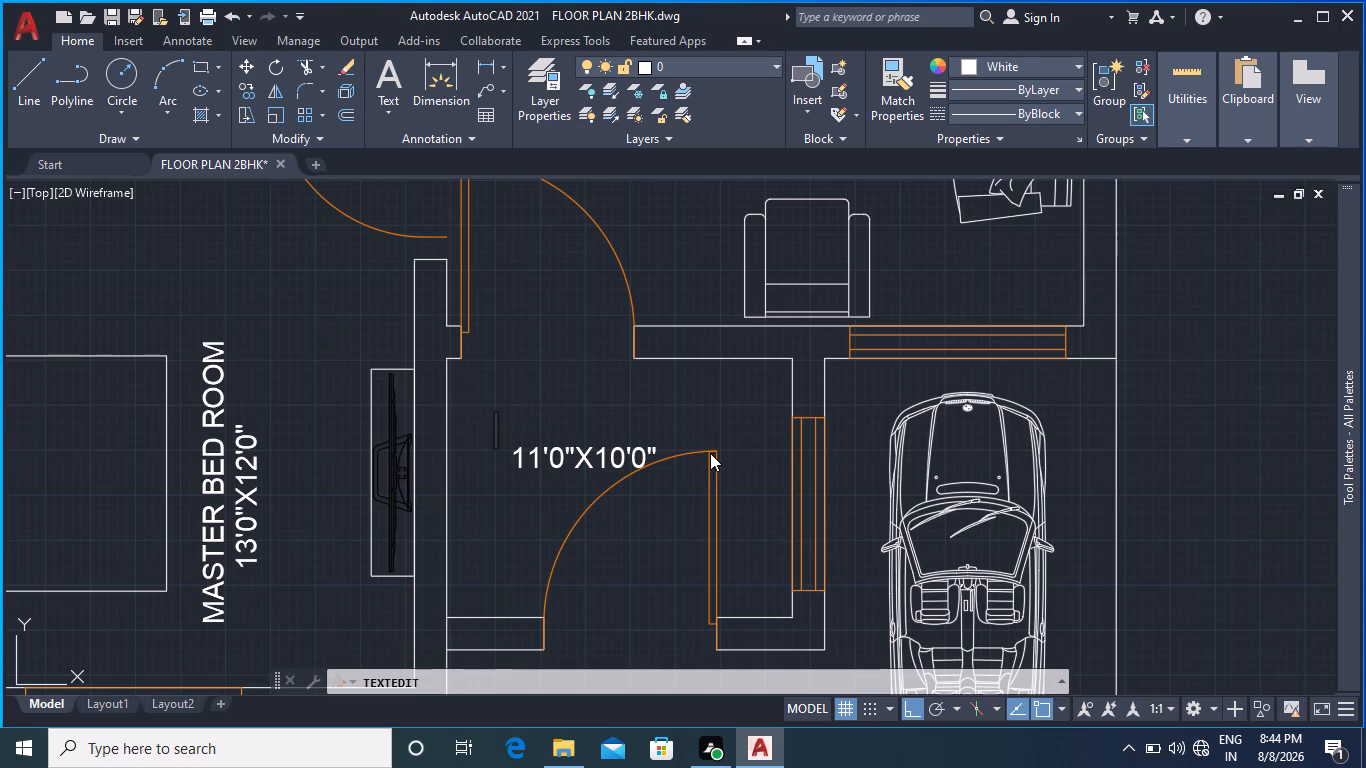
key(f)
text(OYER)
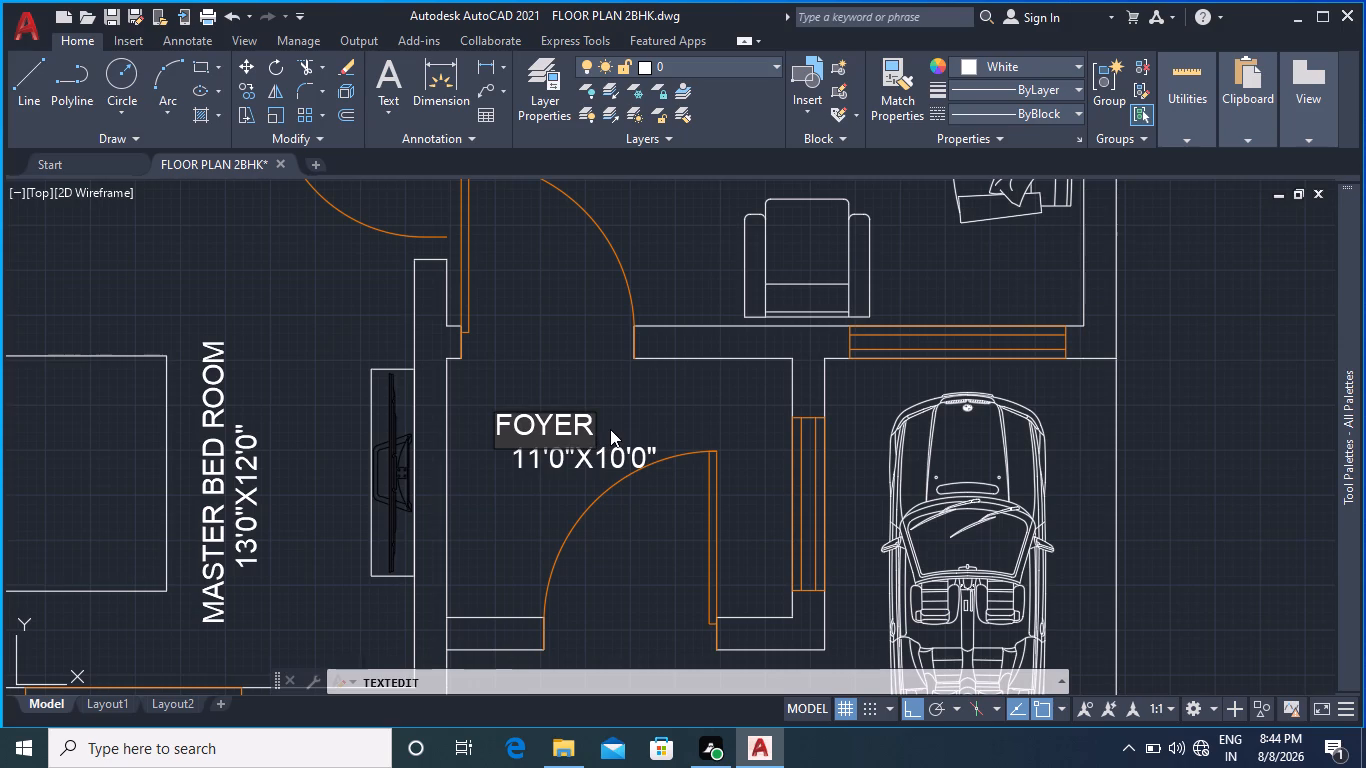
click(612, 431)
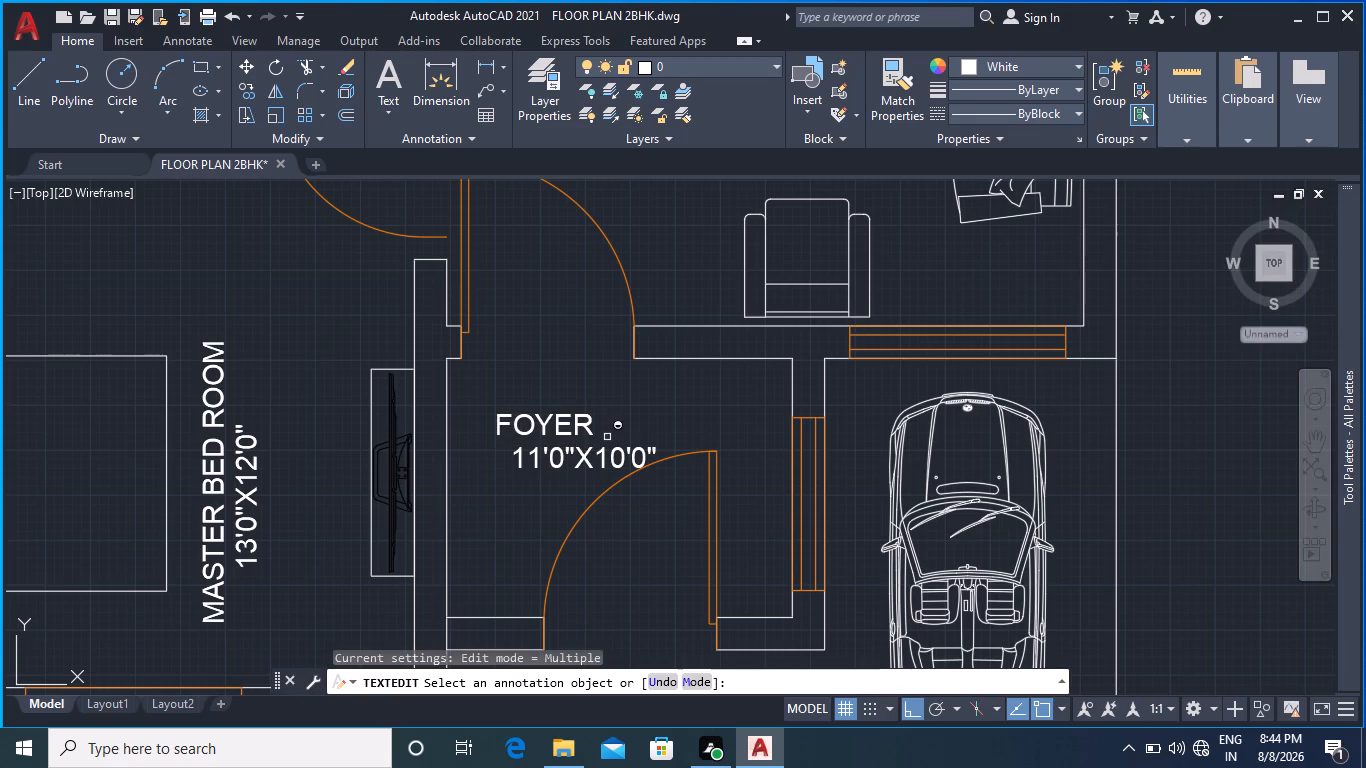
click(538, 425)
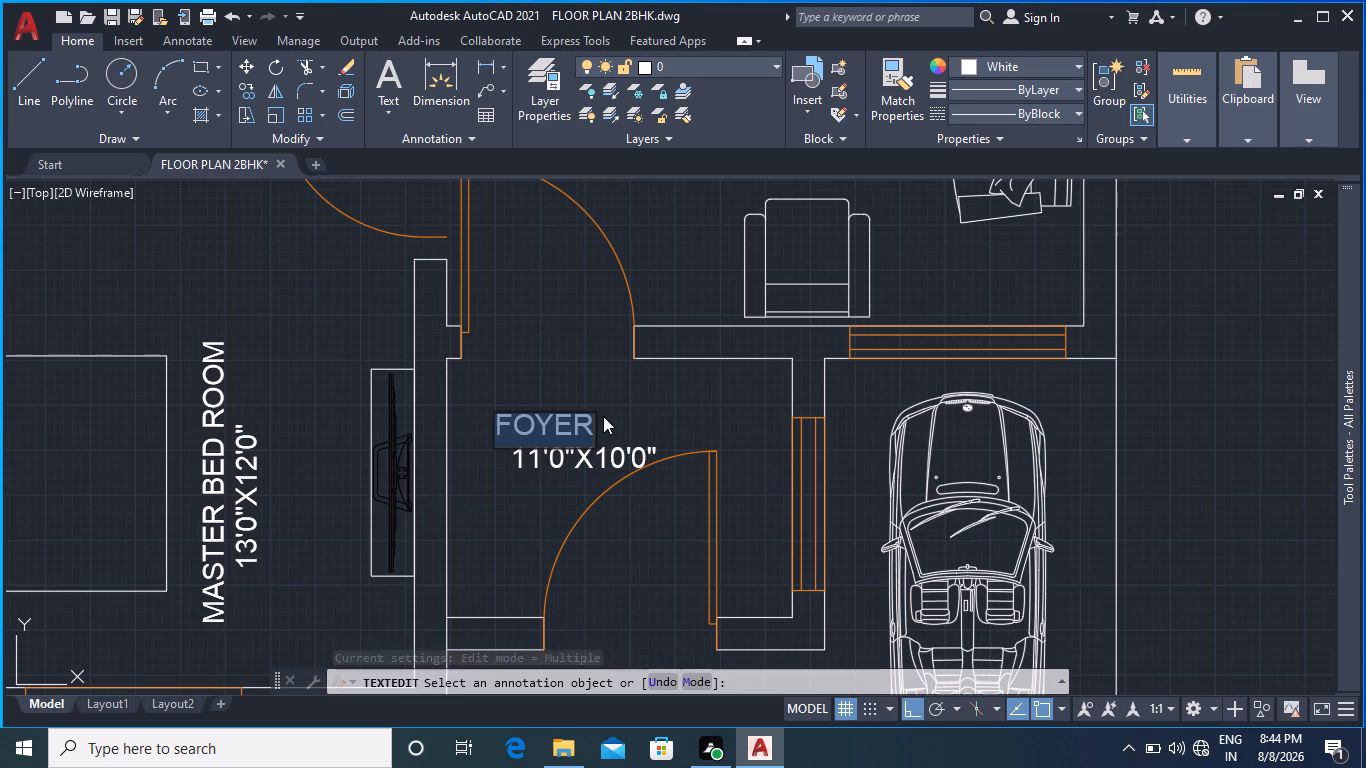
key(Escape)
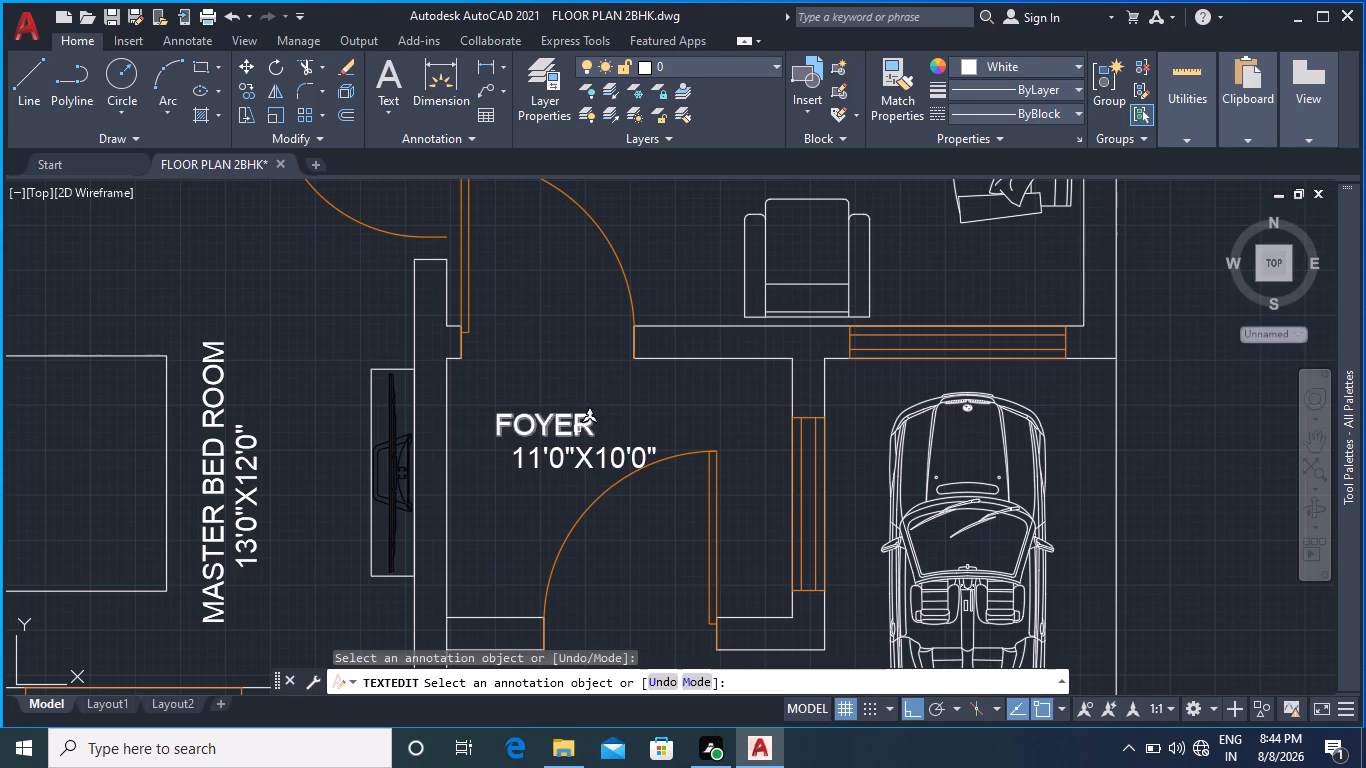
key(space)
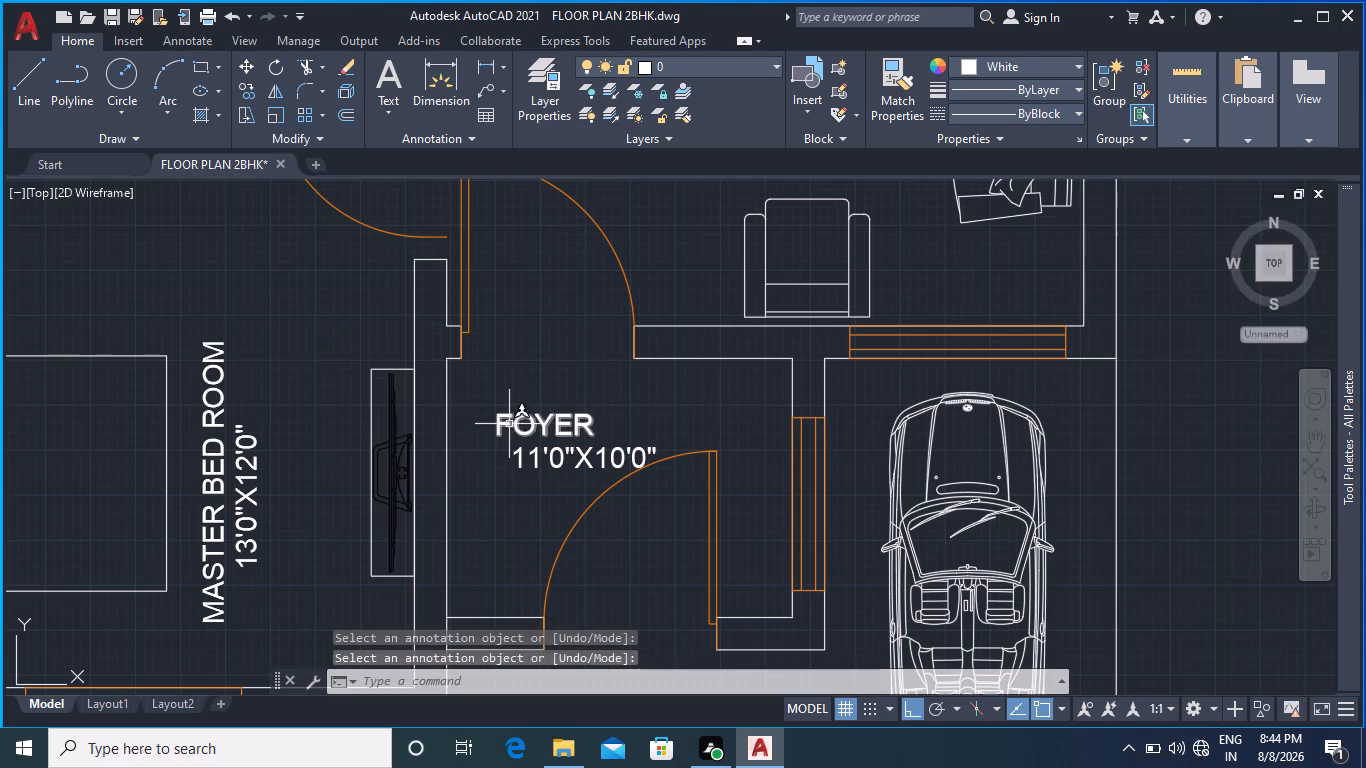
Replace the size text below the FOYER label with 8'0"X6'0", without leading spaces.
double_click(606, 460)
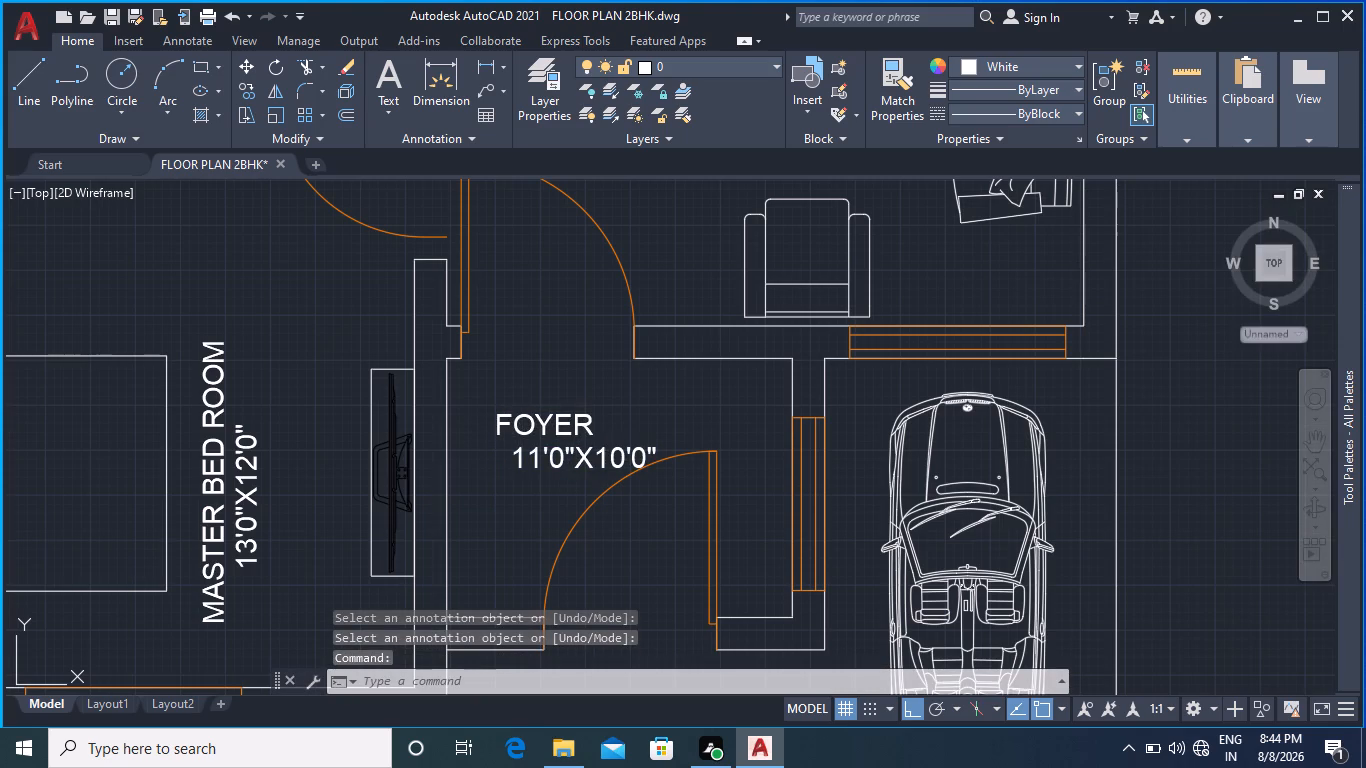
click(652, 455)
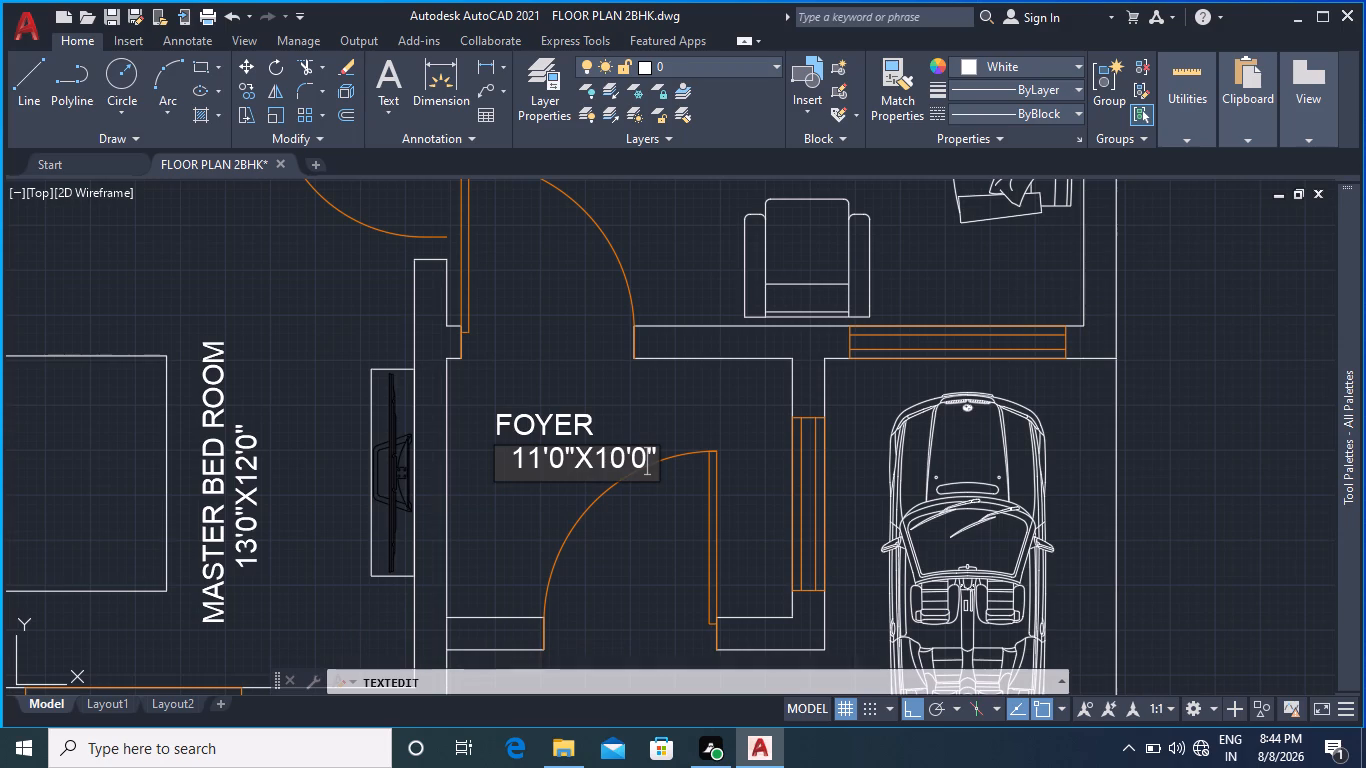
click(659, 459)
key(BackSpace)
key(BackSpace)
key(BackSpace)
key(BackSpace)
key(BackSpace)
key(BackSpace)
key(BackSpace)
key(BackSpace)
key(BackSpace)
key(BackSpace)
key(BackSpace)
key(BackSpace)
key(BackSpace)
key(BackSpace)
key(BackSpace)
key(BackSpace)
key(BackSpace)
key(BackSpace)
key(BackSpace)
key(BackSpace)
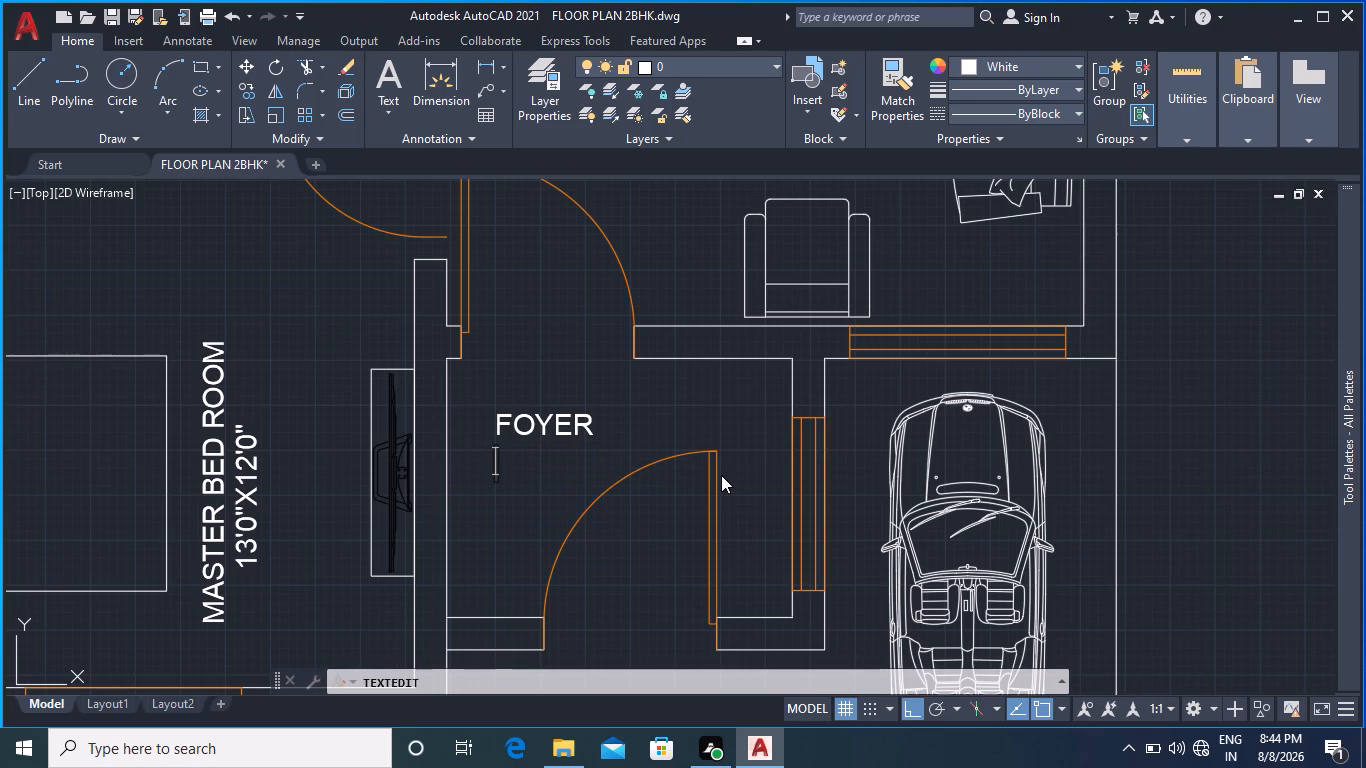
text(8')
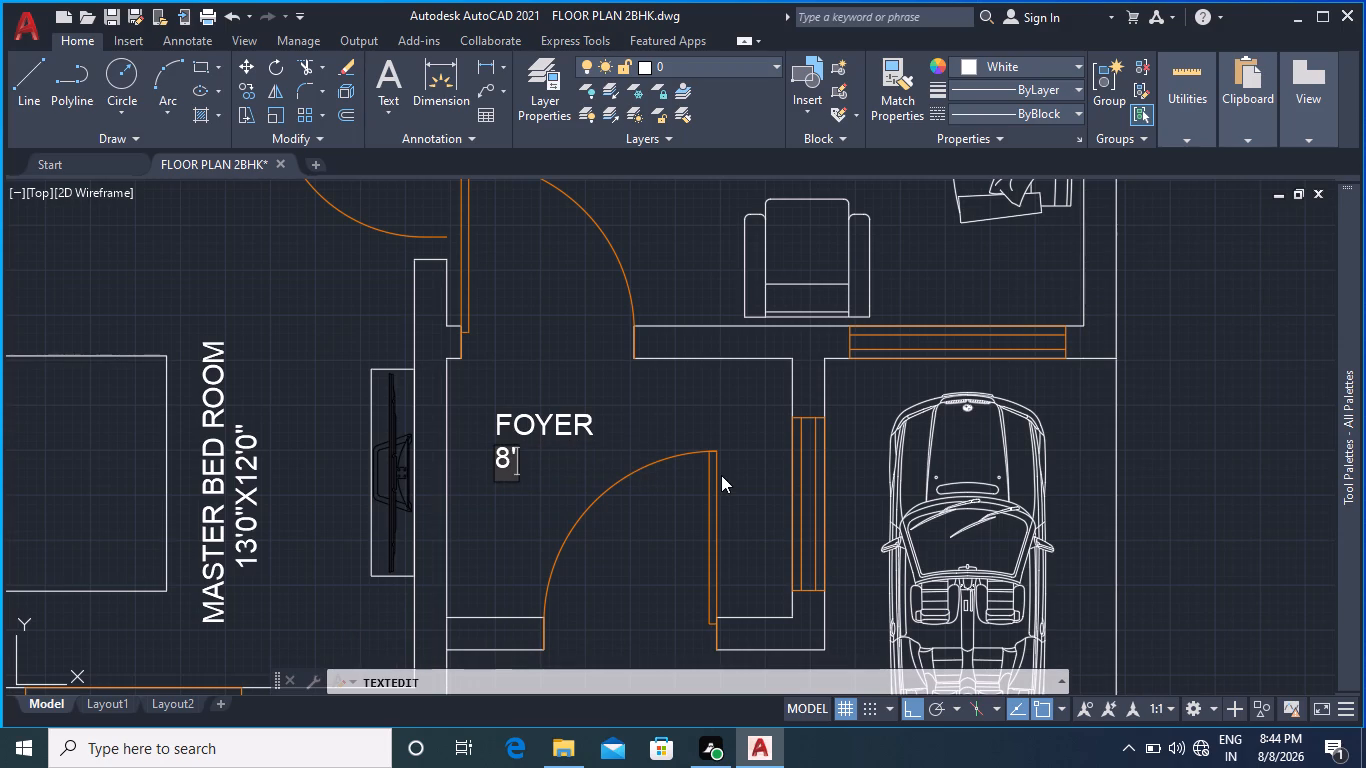
key(0)
key(shift+quotedbl)
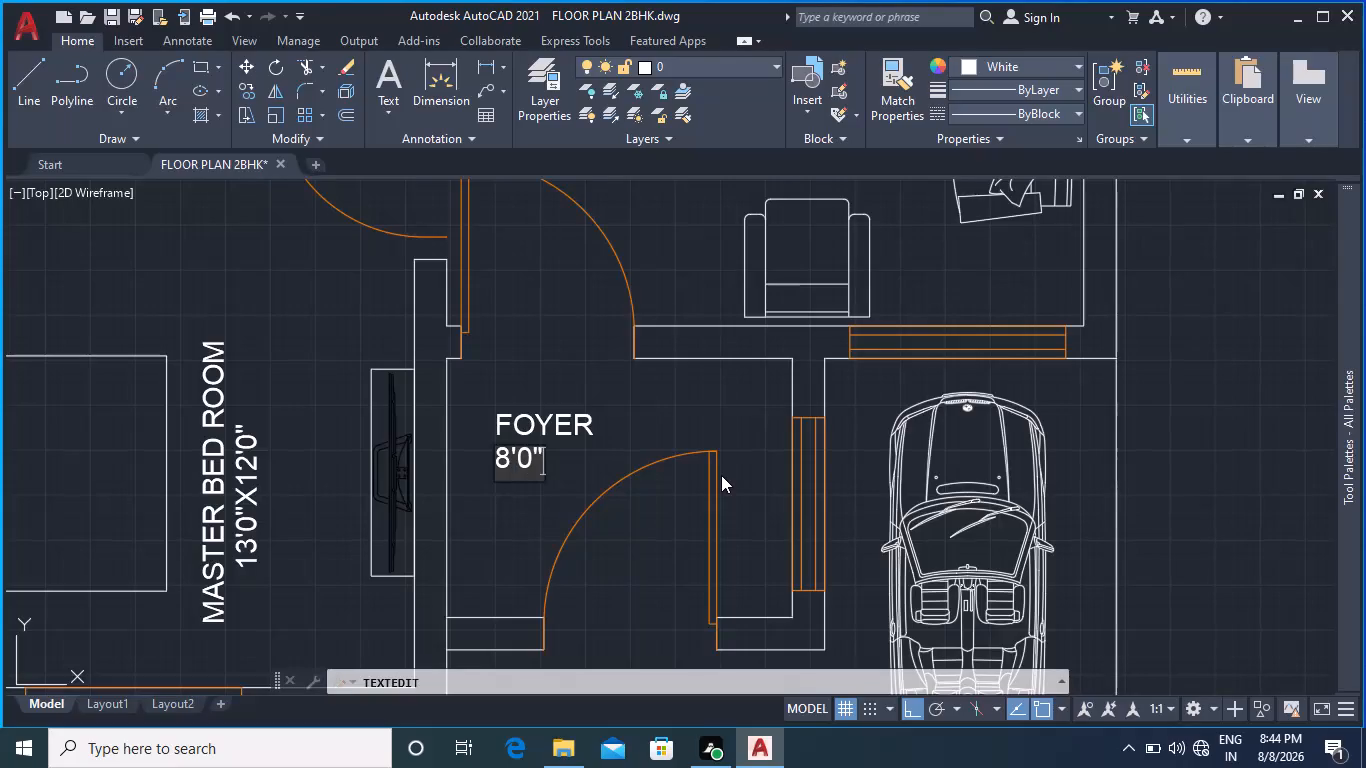
key(x)
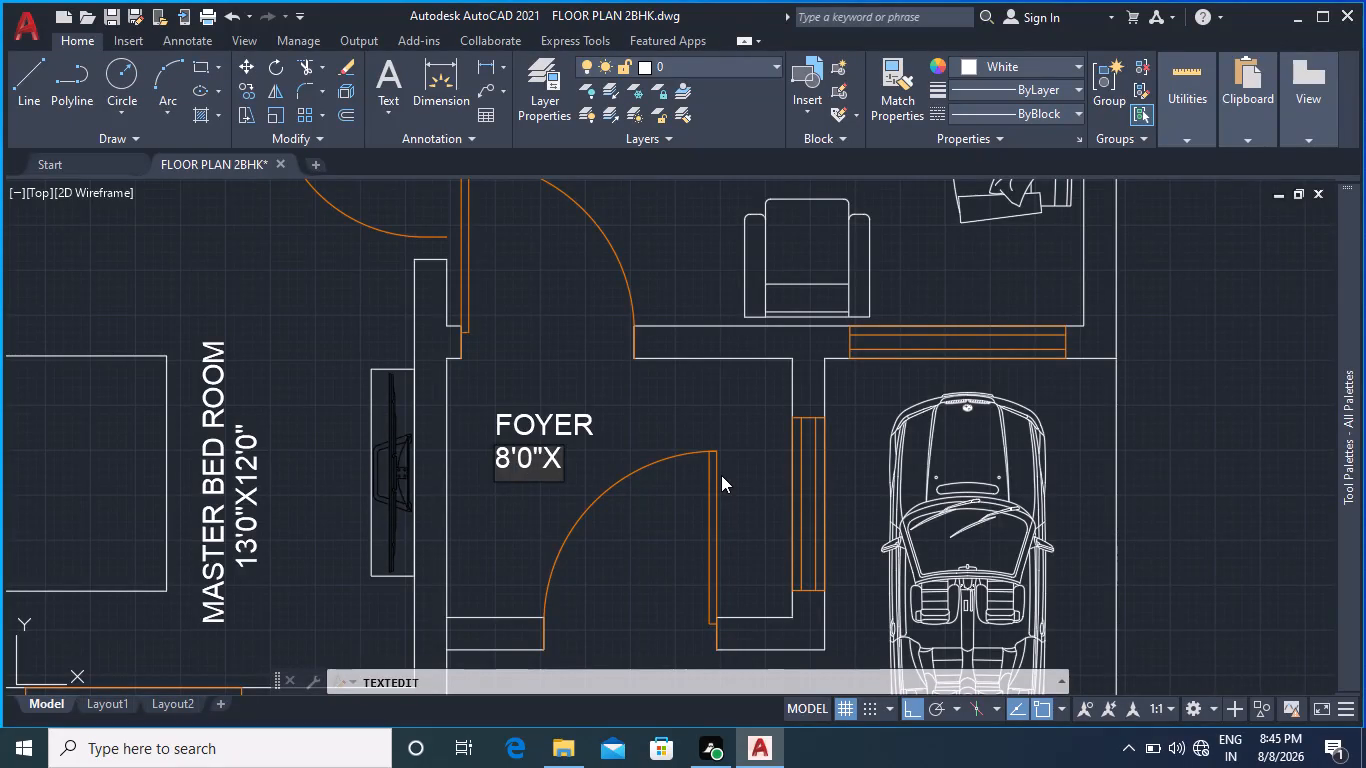
key(6)
key(apostrophe)
key(0)
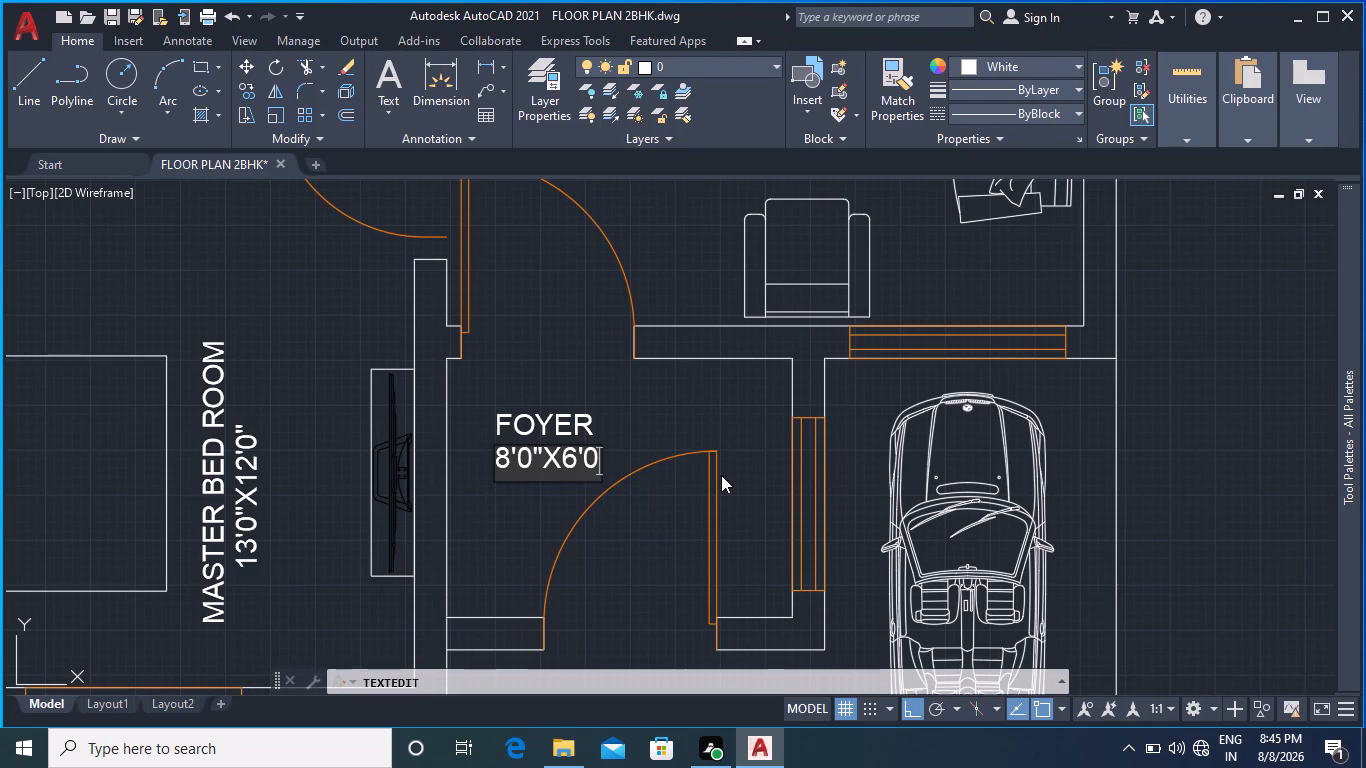
key(shift+quotedbl)
click(514, 512)
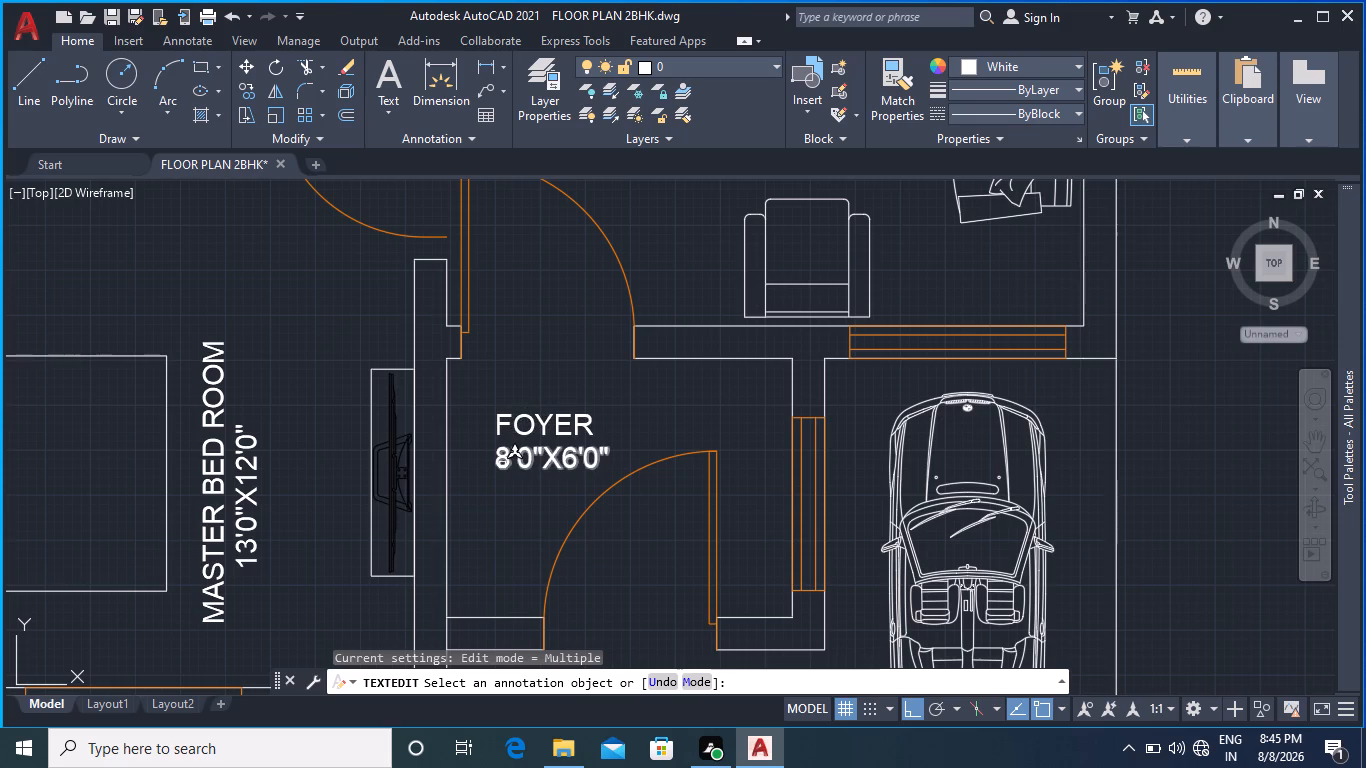
key(Escape)
key(Escape)
Move the FOYER label and its size text together about 6" horizontally to the right within the foyer.
click(535, 461)
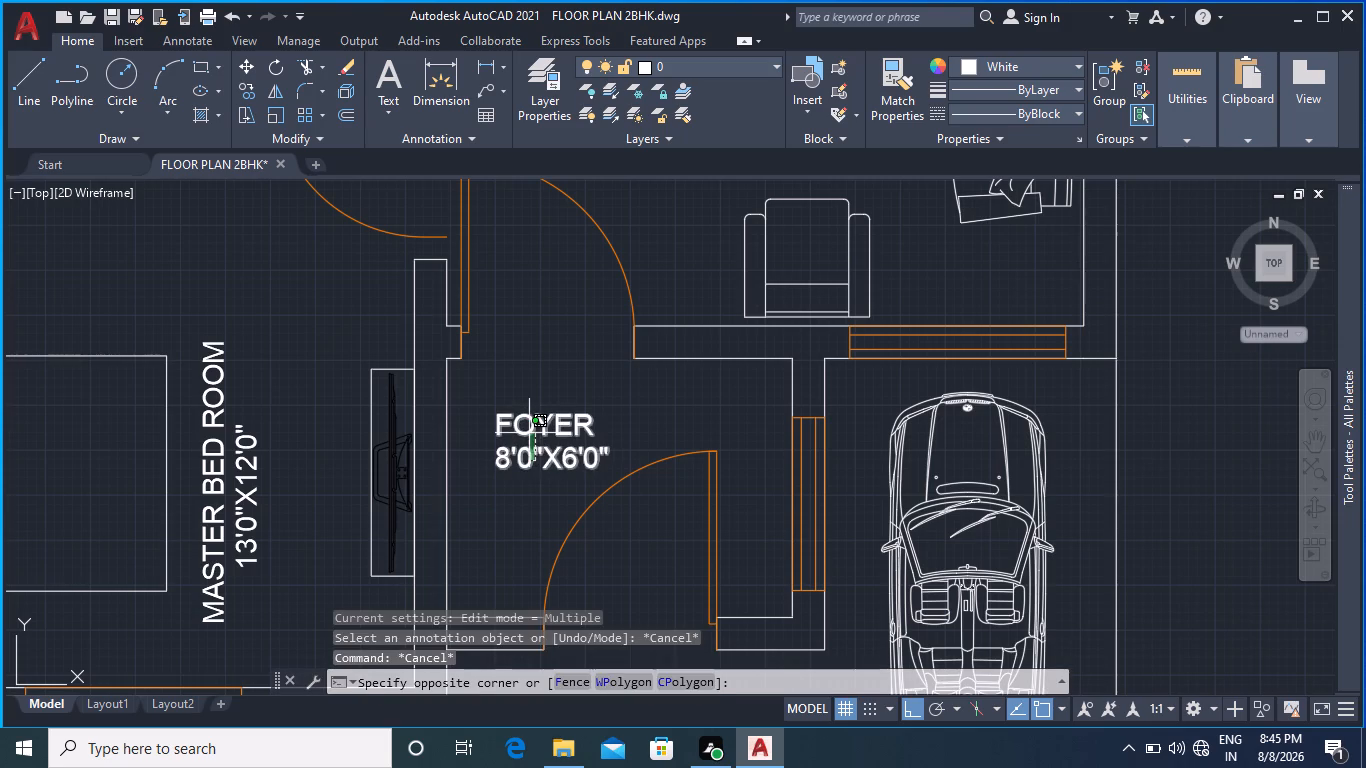
click(529, 431)
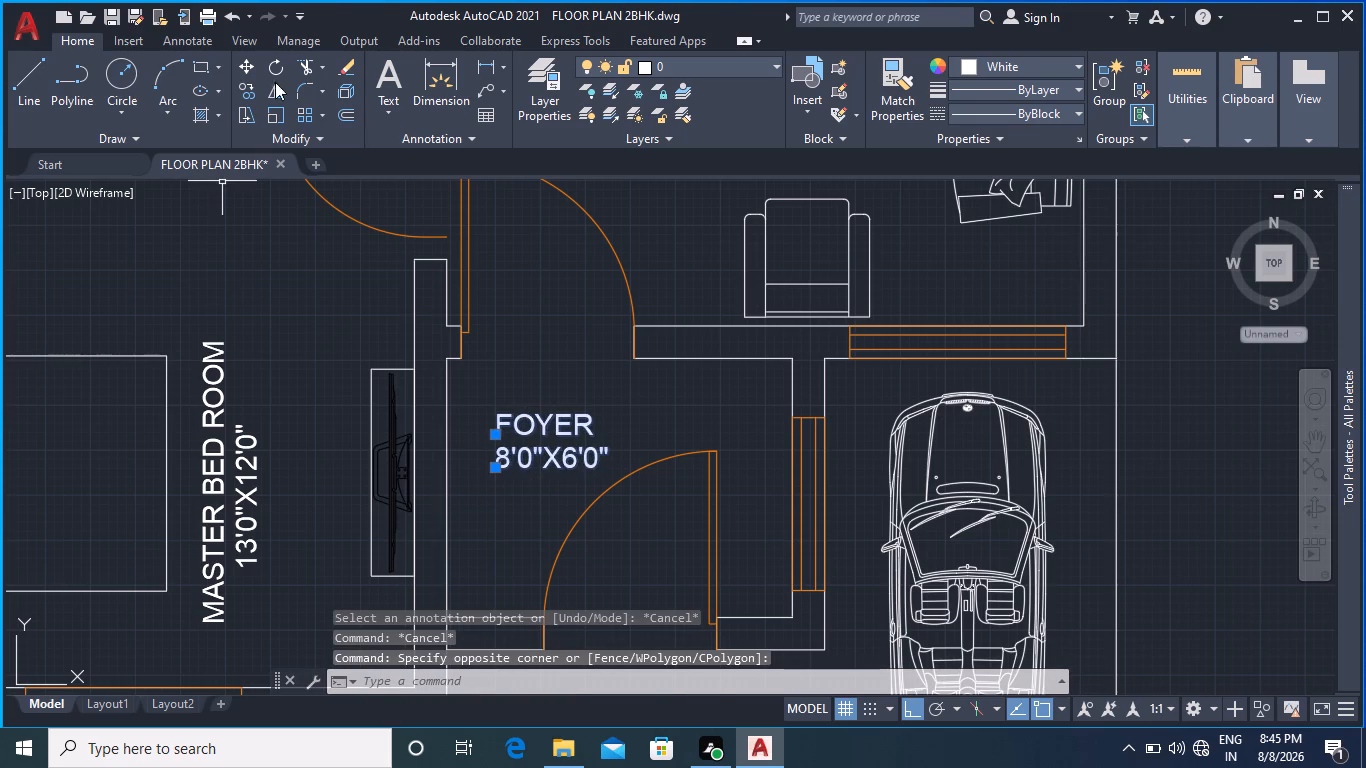
click(245, 66)
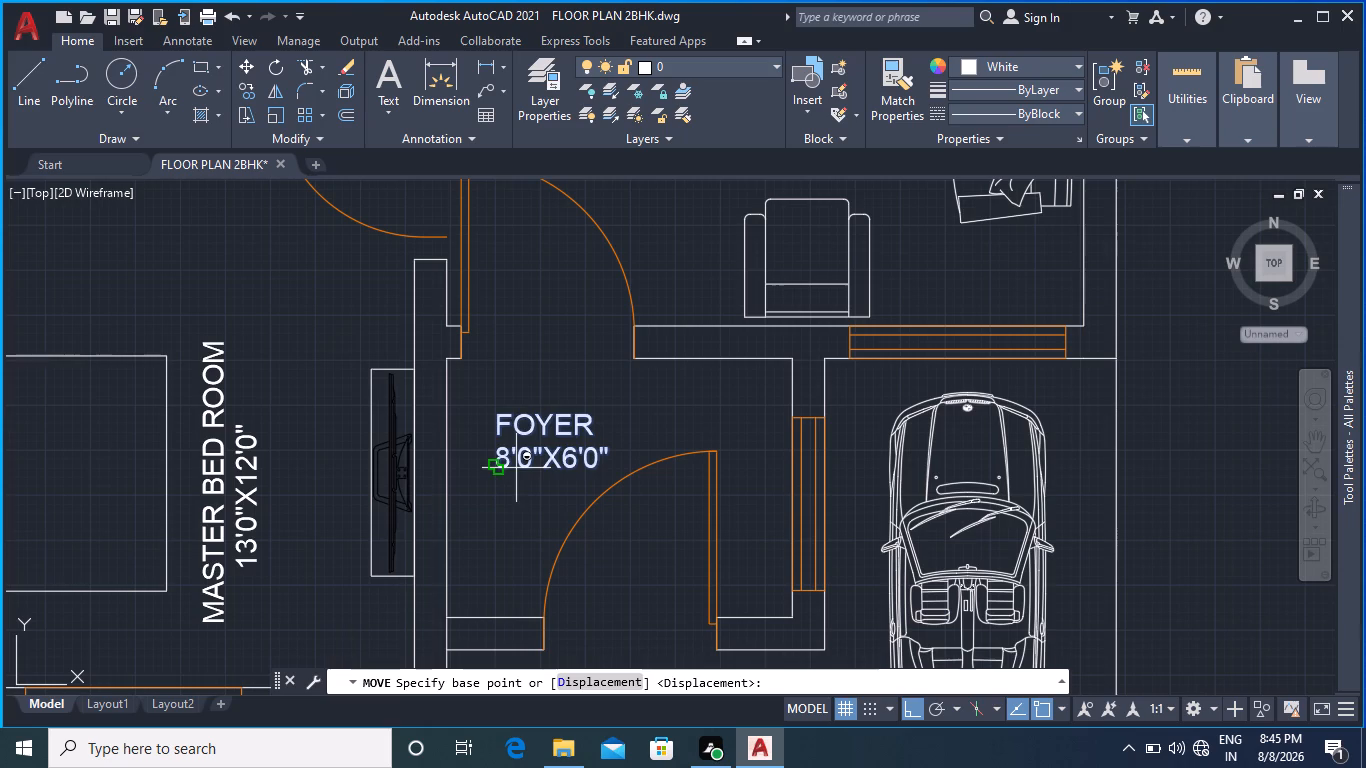
click(498, 470)
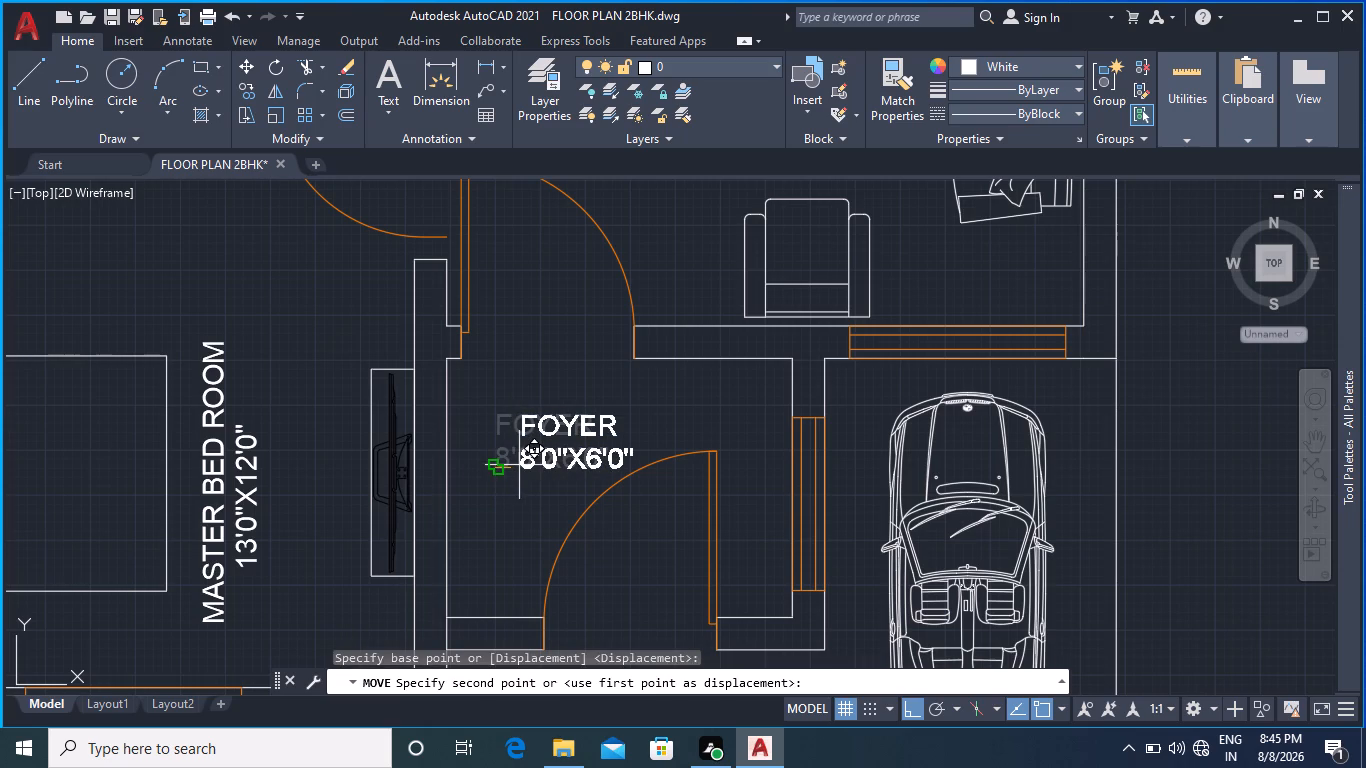
scroll(519, 465, up, 2)
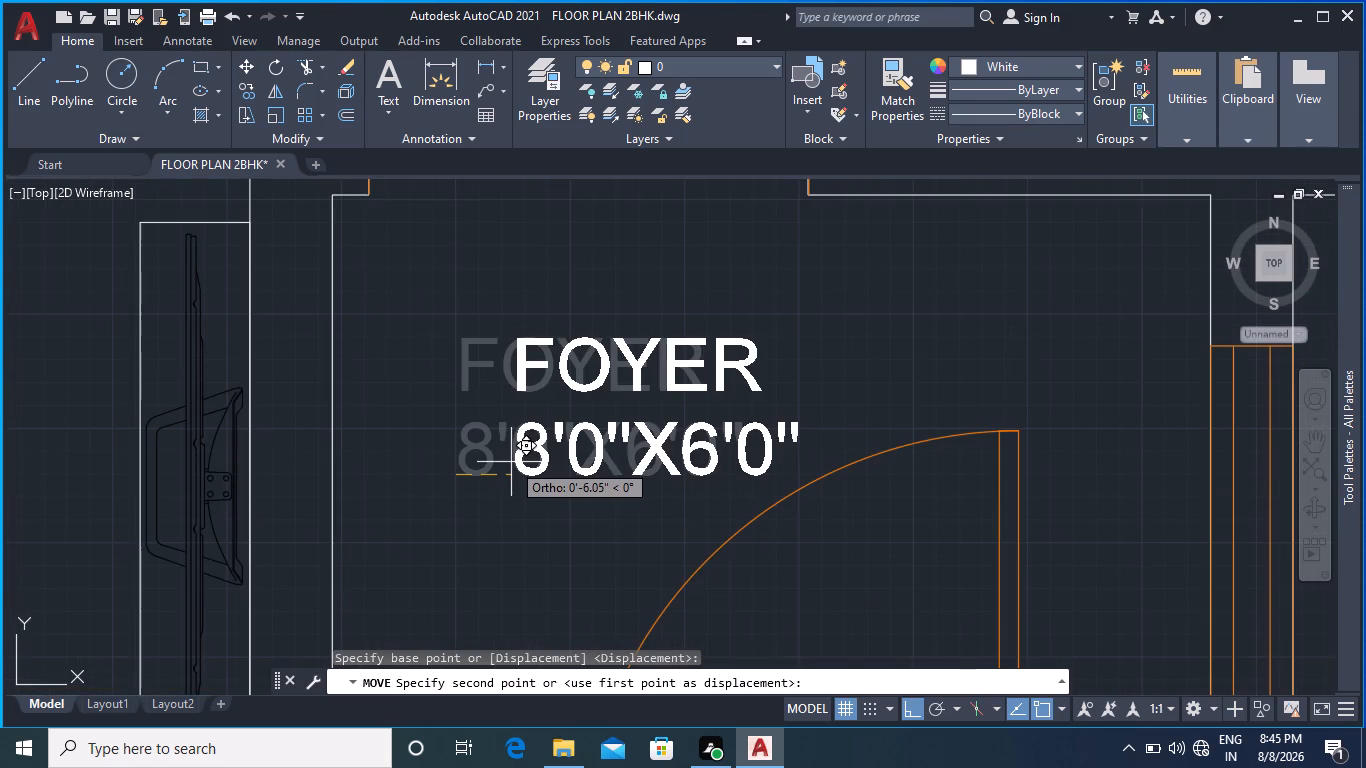
click(511, 463)
scroll(594, 534, down, 2)
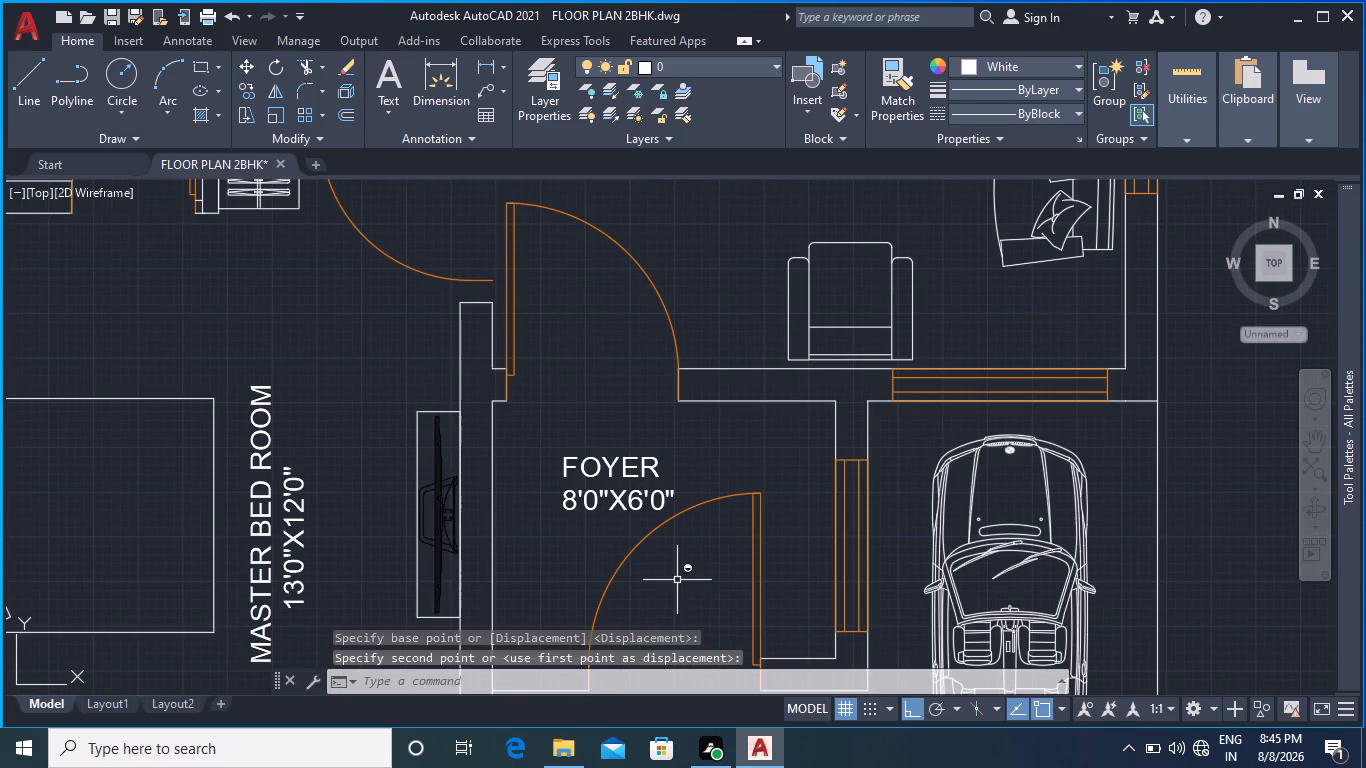
Move the FOYER label about 1" horizontally to the right so it sits centred above its size text.
click(596, 468)
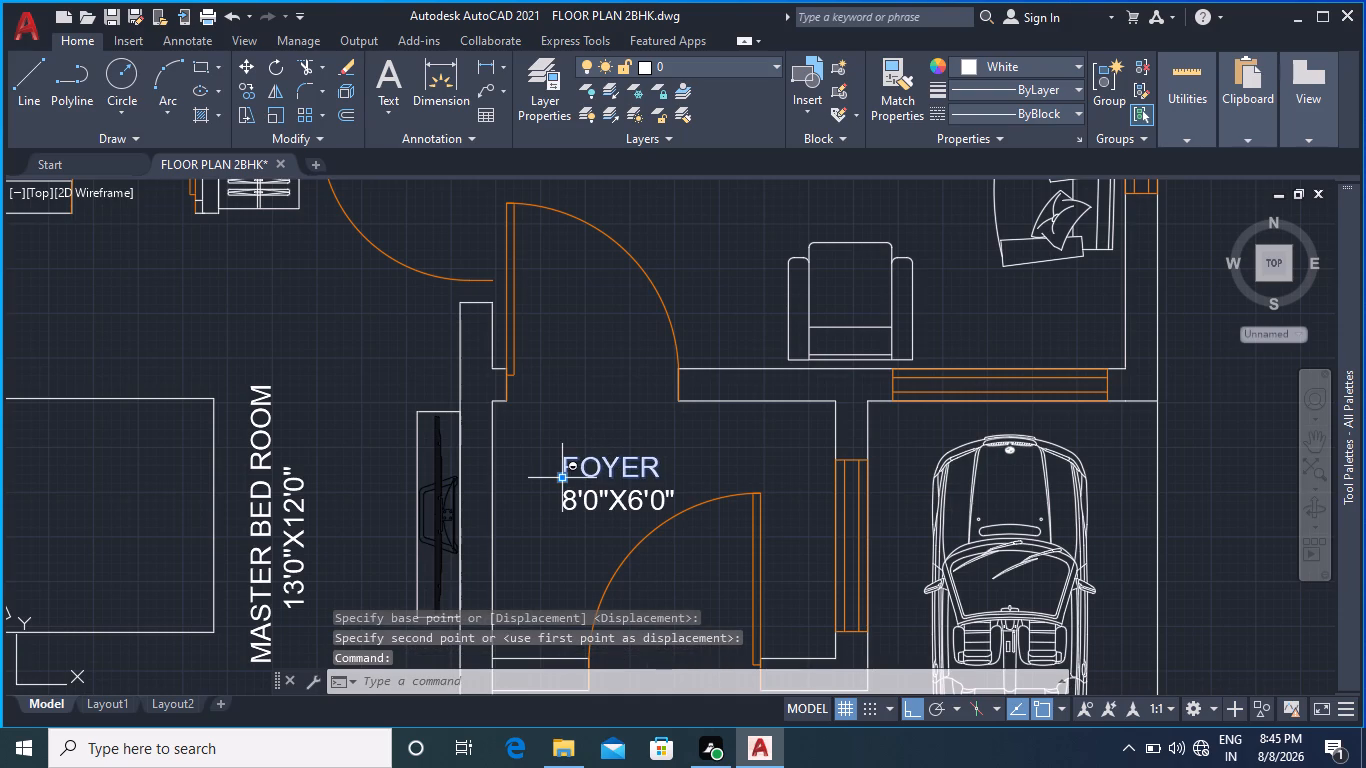
click(563, 481)
scroll(563, 481, up, 3)
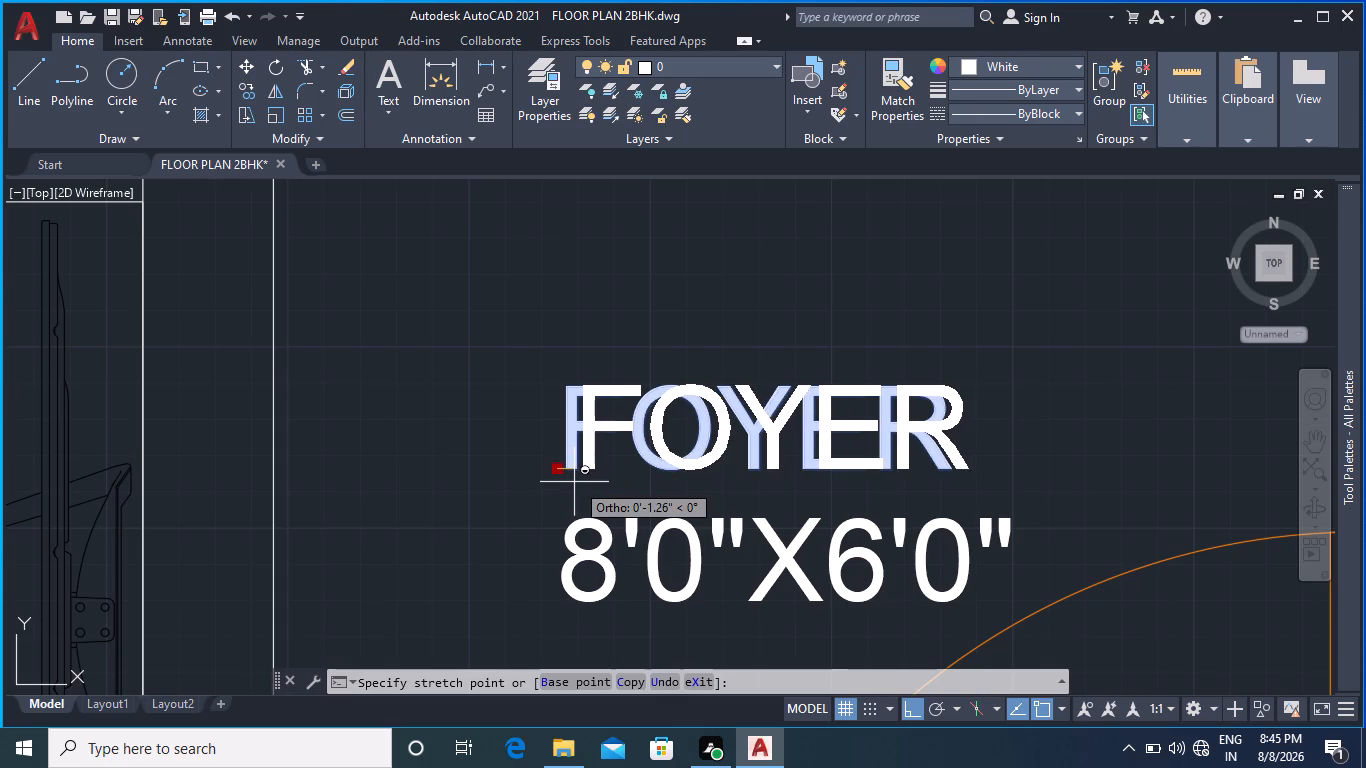
click(570, 482)
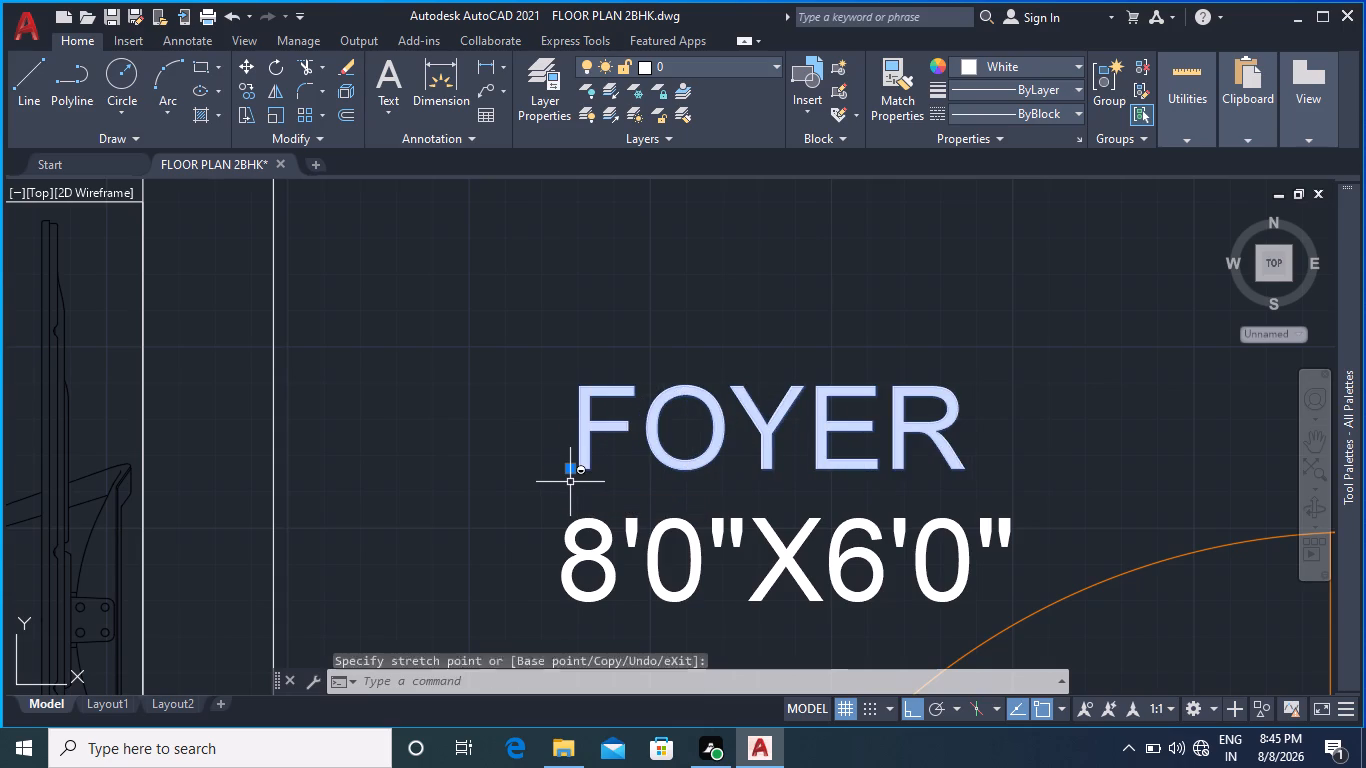
key(Escape)
key(Escape)
Change the BED ROOM 2 label in the front space beside the parked car to PORTICO.
scroll(756, 532, down, 2)
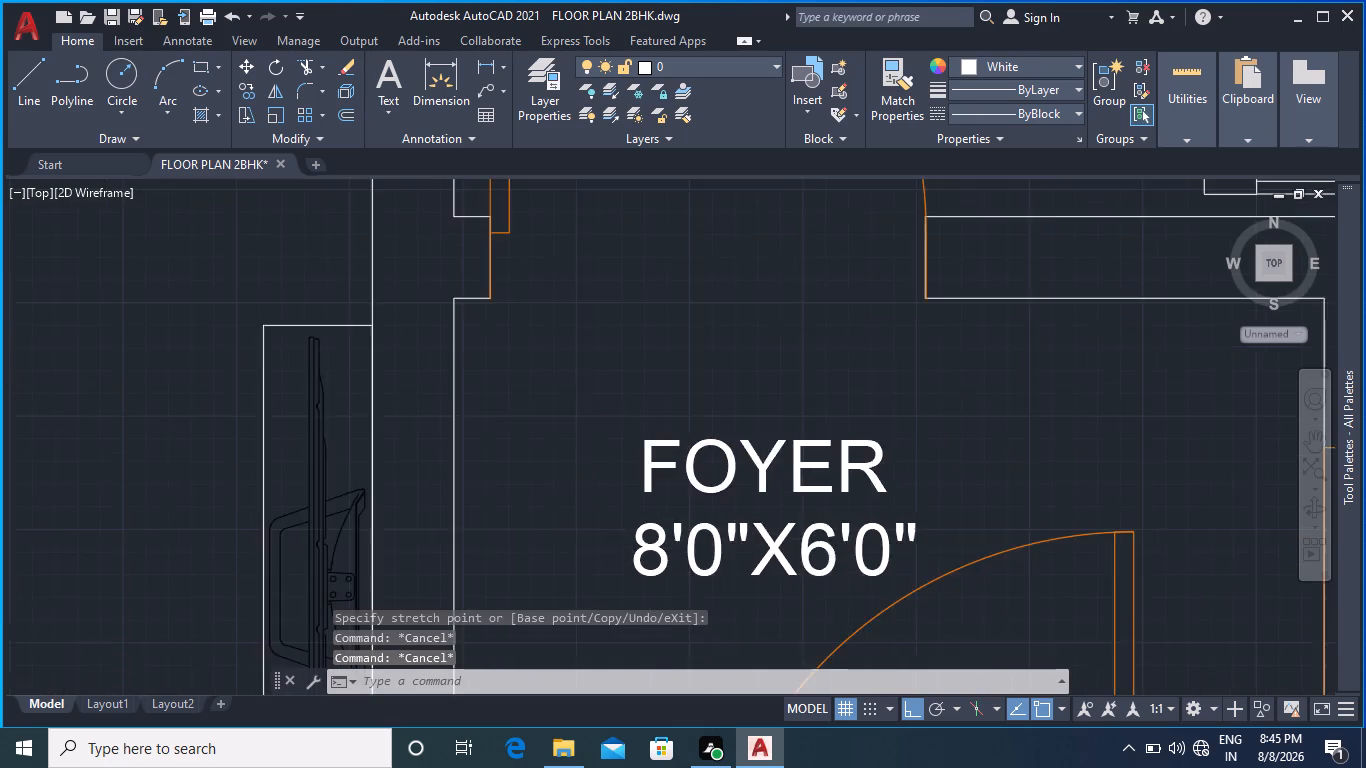
scroll(761, 562, down, 1)
middle_drag(796, 603, 594, 375)
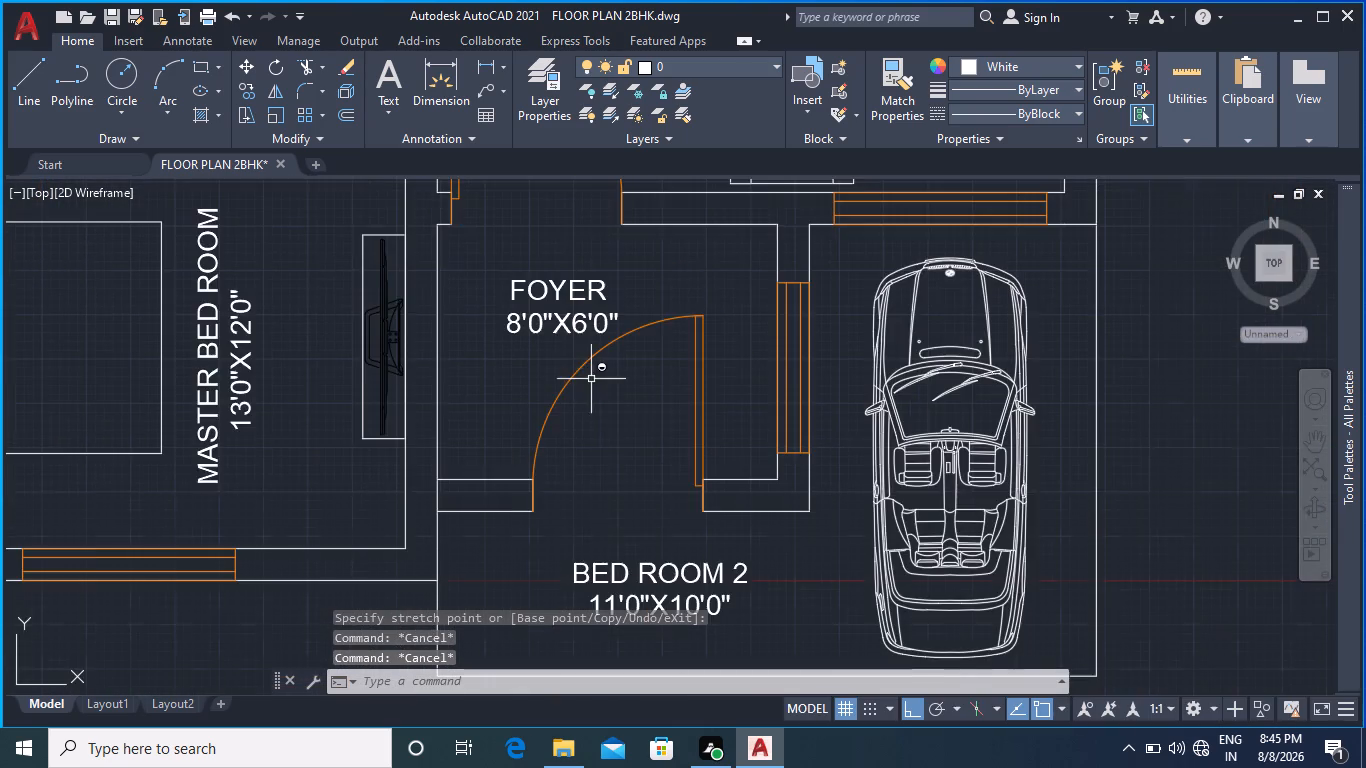
scroll(624, 420, down, 2)
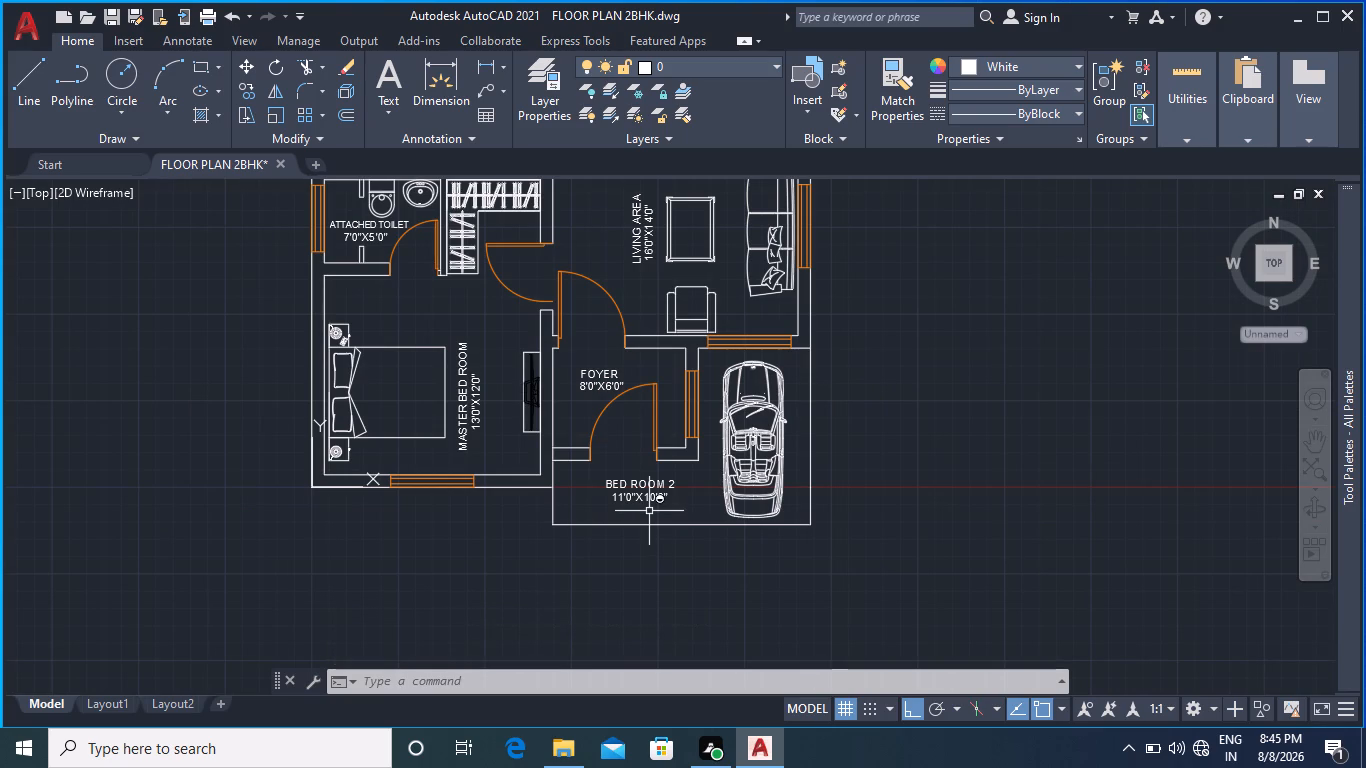
double_click(646, 483)
scroll(652, 492, up, 3)
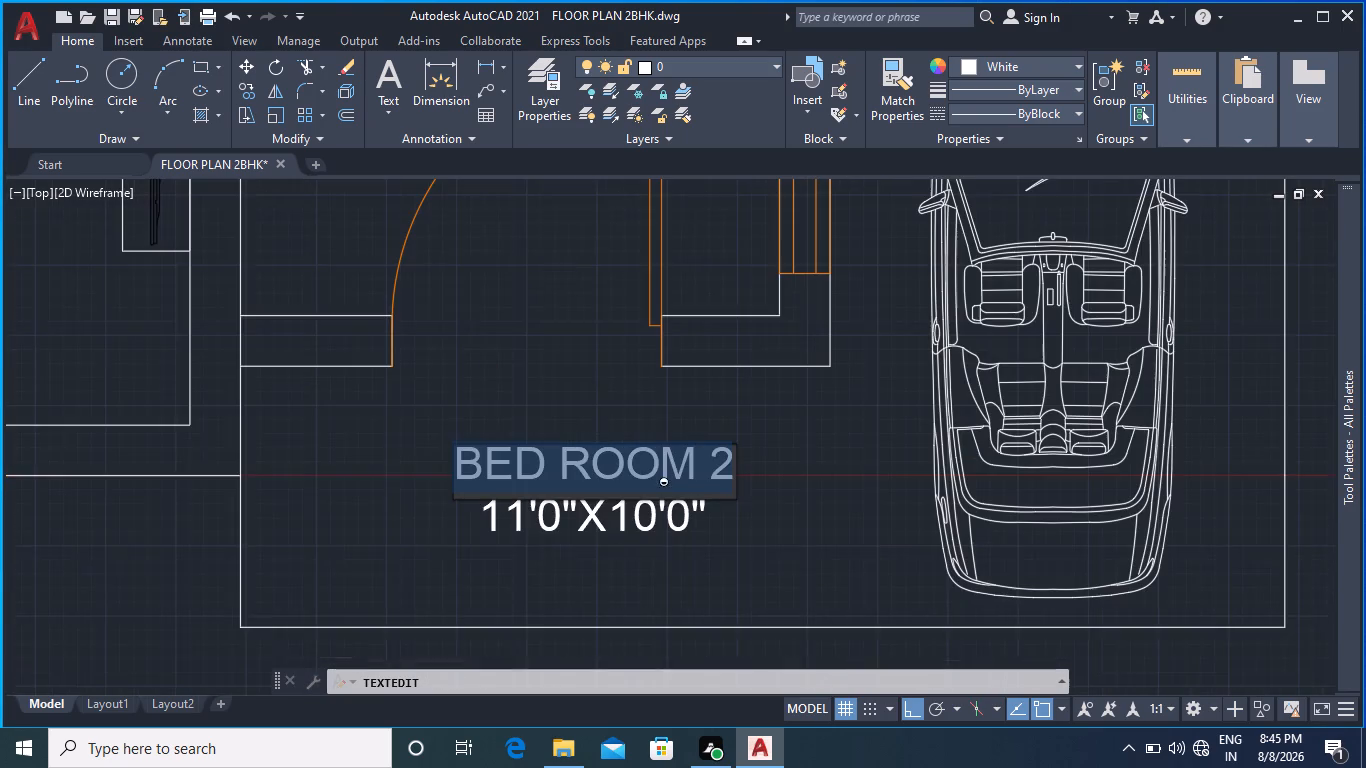
click(731, 464)
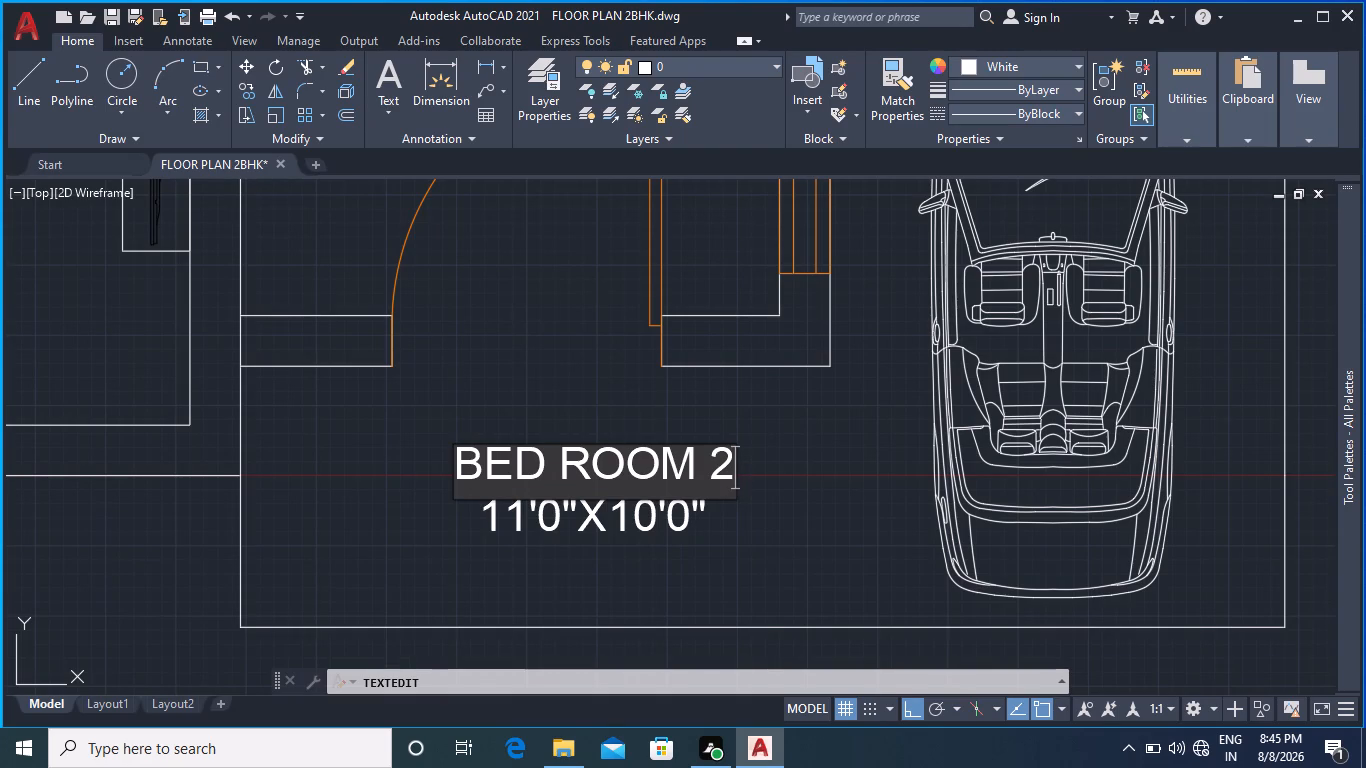
key(BackSpace)
key(BackSpace)
key(BackSpace)
key(BackSpace)
key(BackSpace)
key(BackSpace)
key(BackSpace)
key(BackSpace)
key(BackSpace)
key(BackSpace)
key(BackSpace)
key(BackSpace)
key(BackSpace)
key(BackSpace)
text(POR)
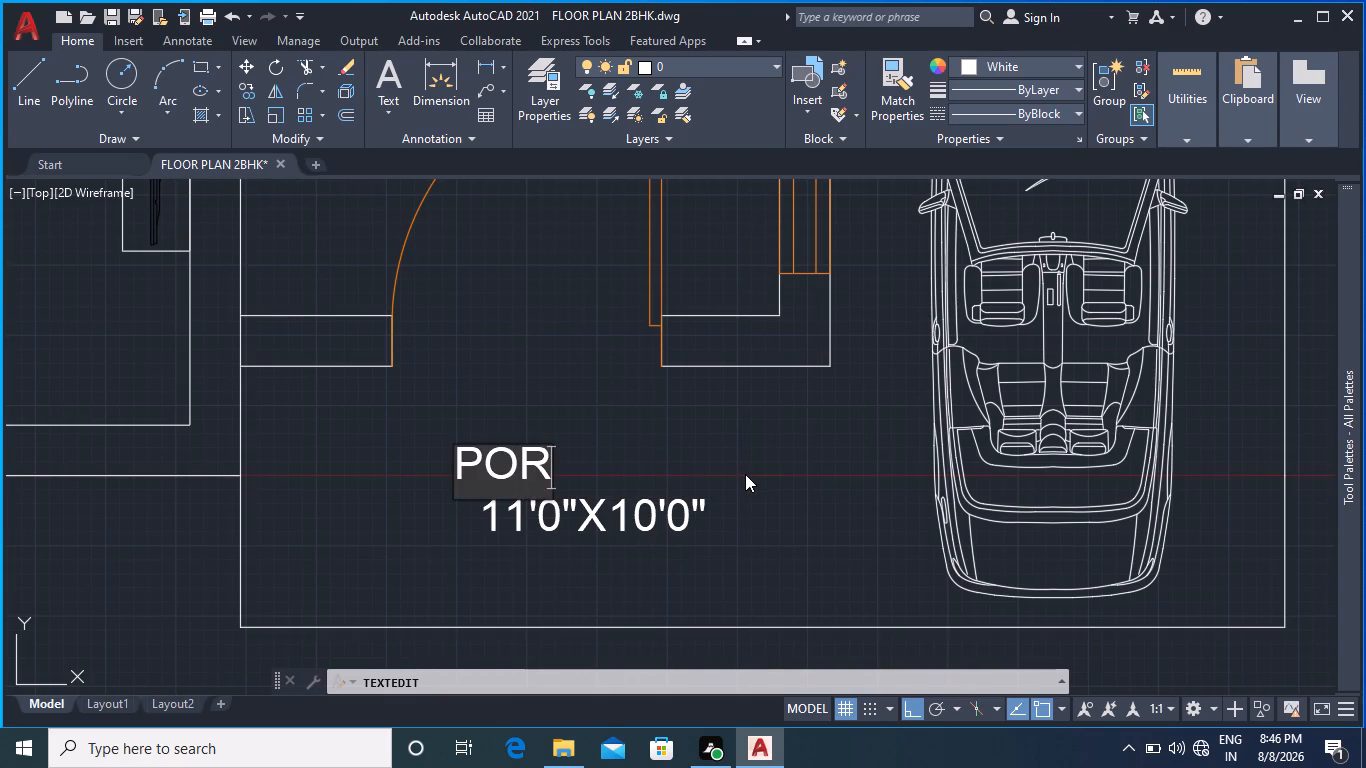
text(TI)
text(CO)
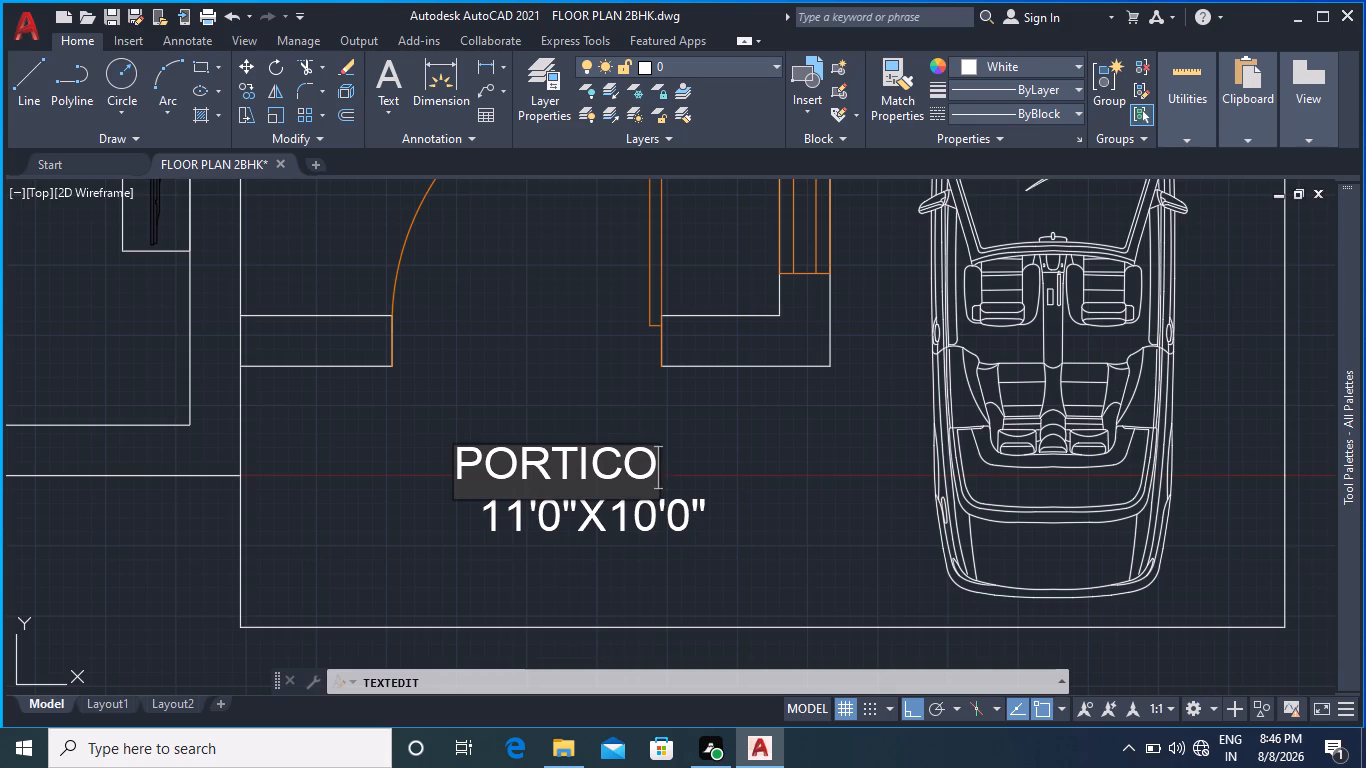
click(694, 461)
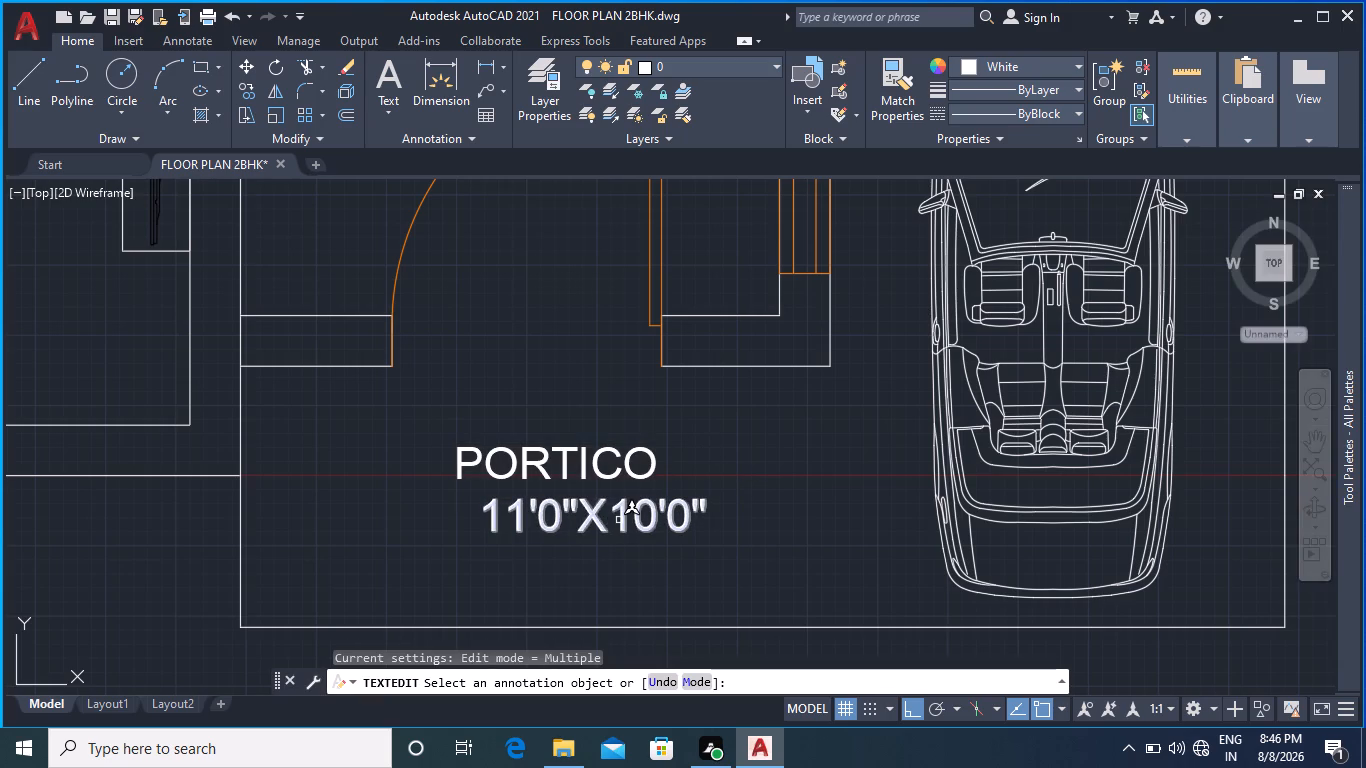
Replace the size text below the PORTICO label with 10'0"X16'0", leaving text editing when done.
double_click(619, 520)
click(706, 513)
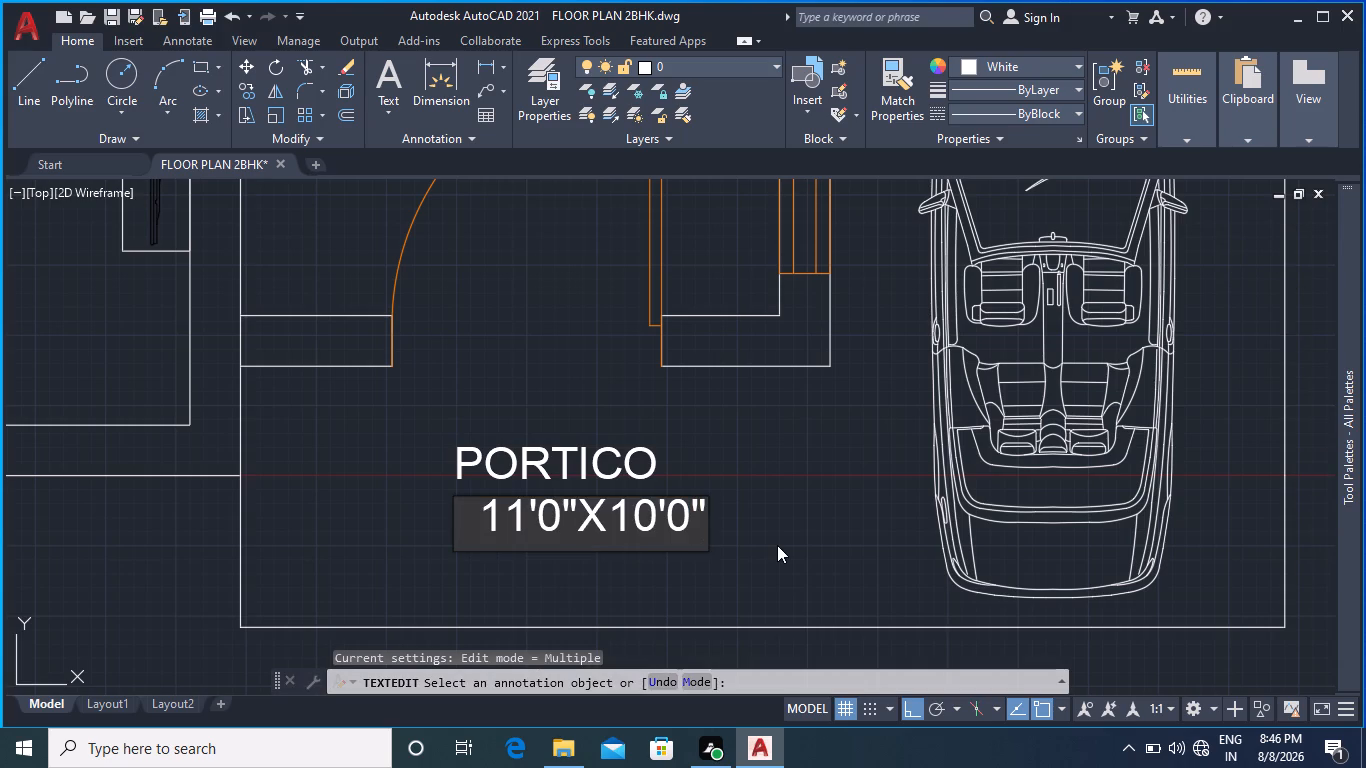
key(BackSpace)
key(BackSpace)
key(BackSpace)
key(BackSpace)
key(BackSpace)
key(BackSpace)
key(BackSpace)
key(BackSpace)
key(BackSpace)
key(BackSpace)
key(BackSpace)
key(BackSpace)
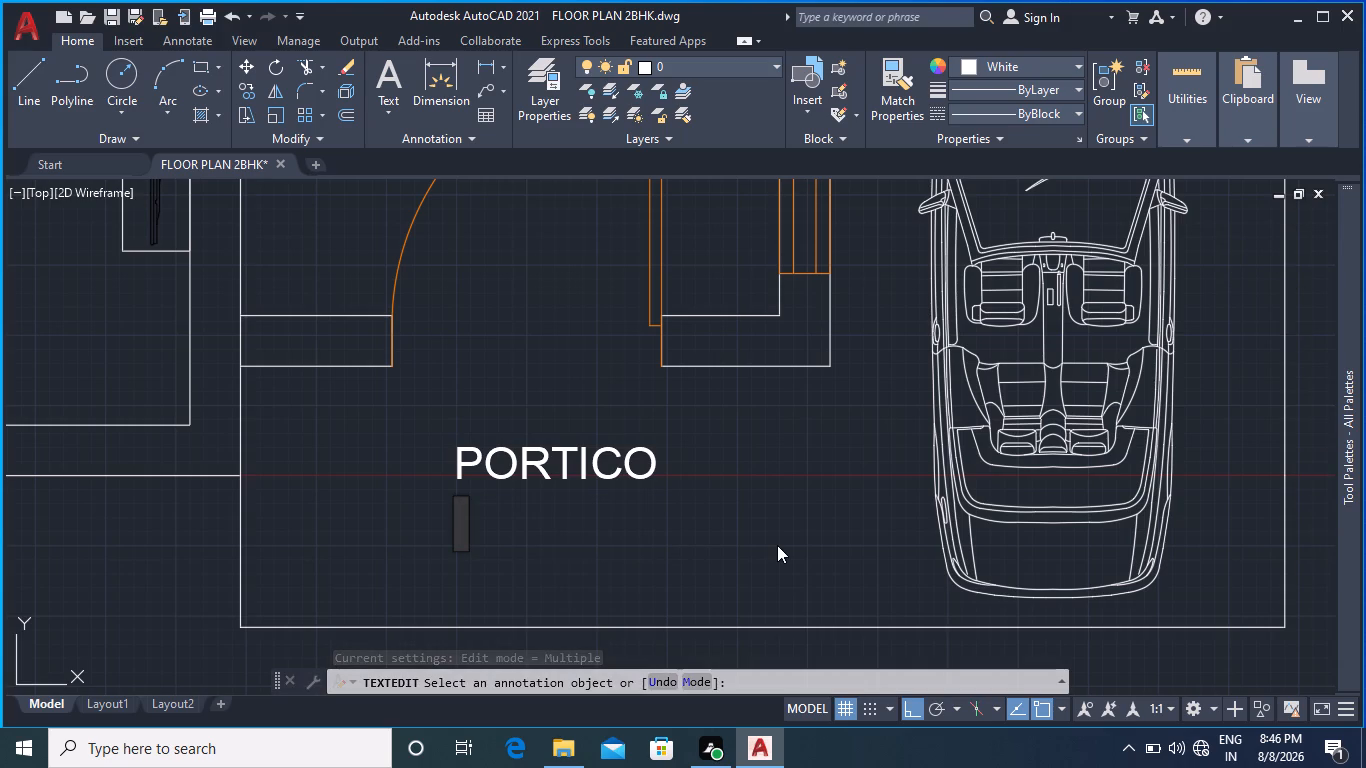
text(10')
text(0")
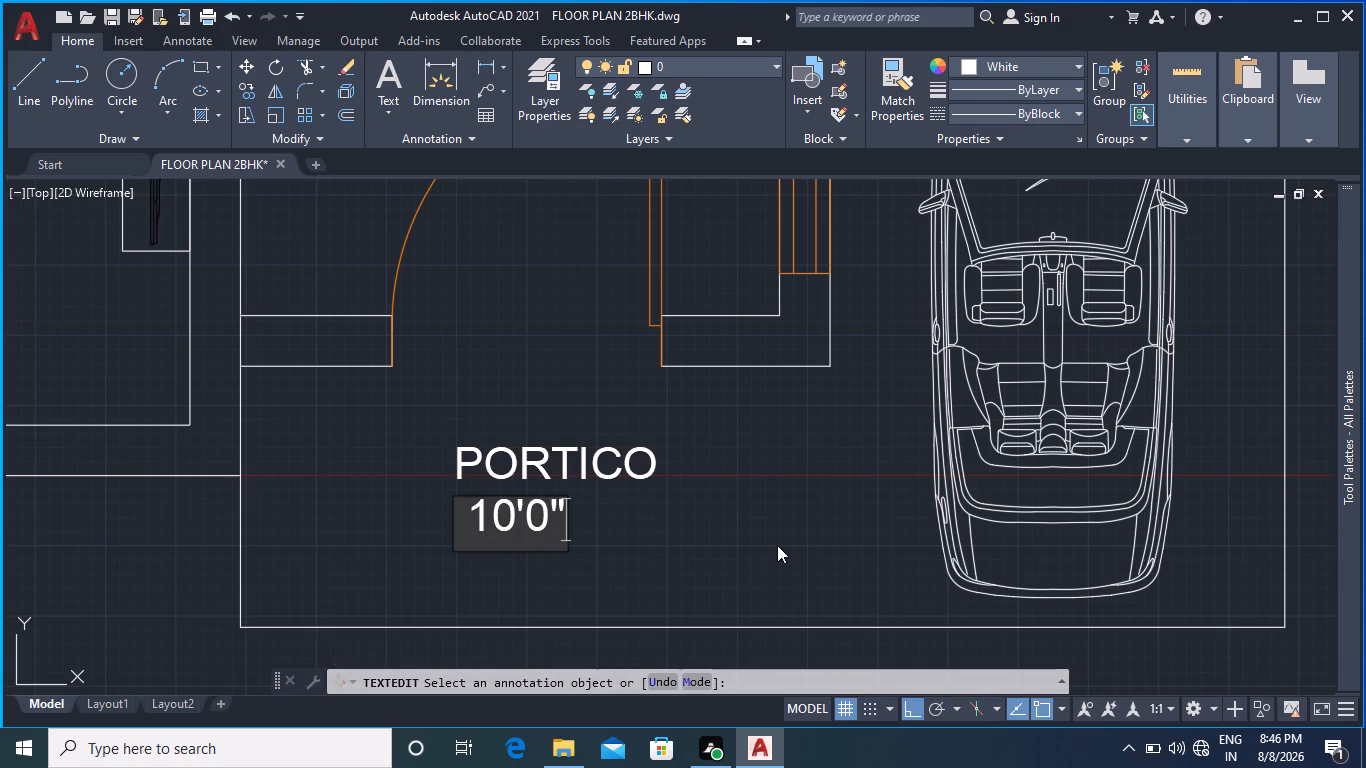
key(x)
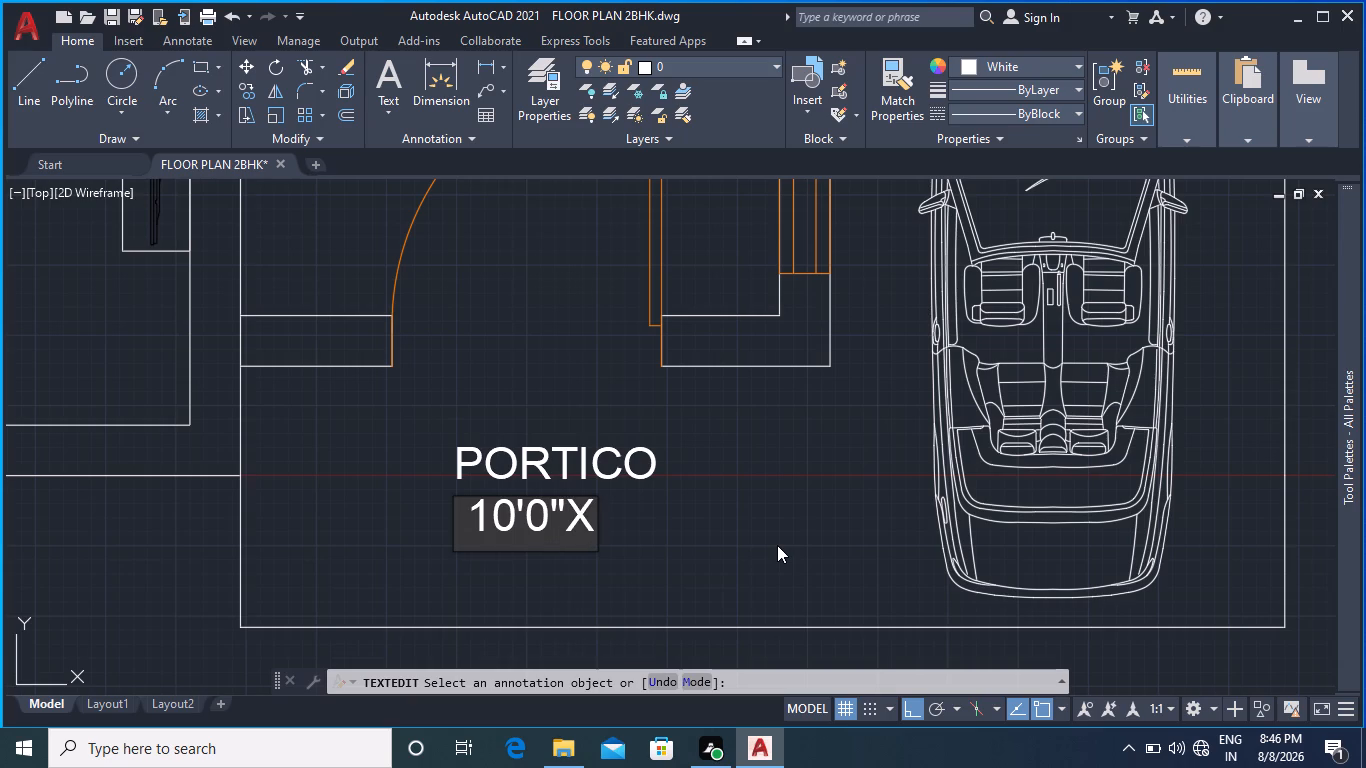
text(16)
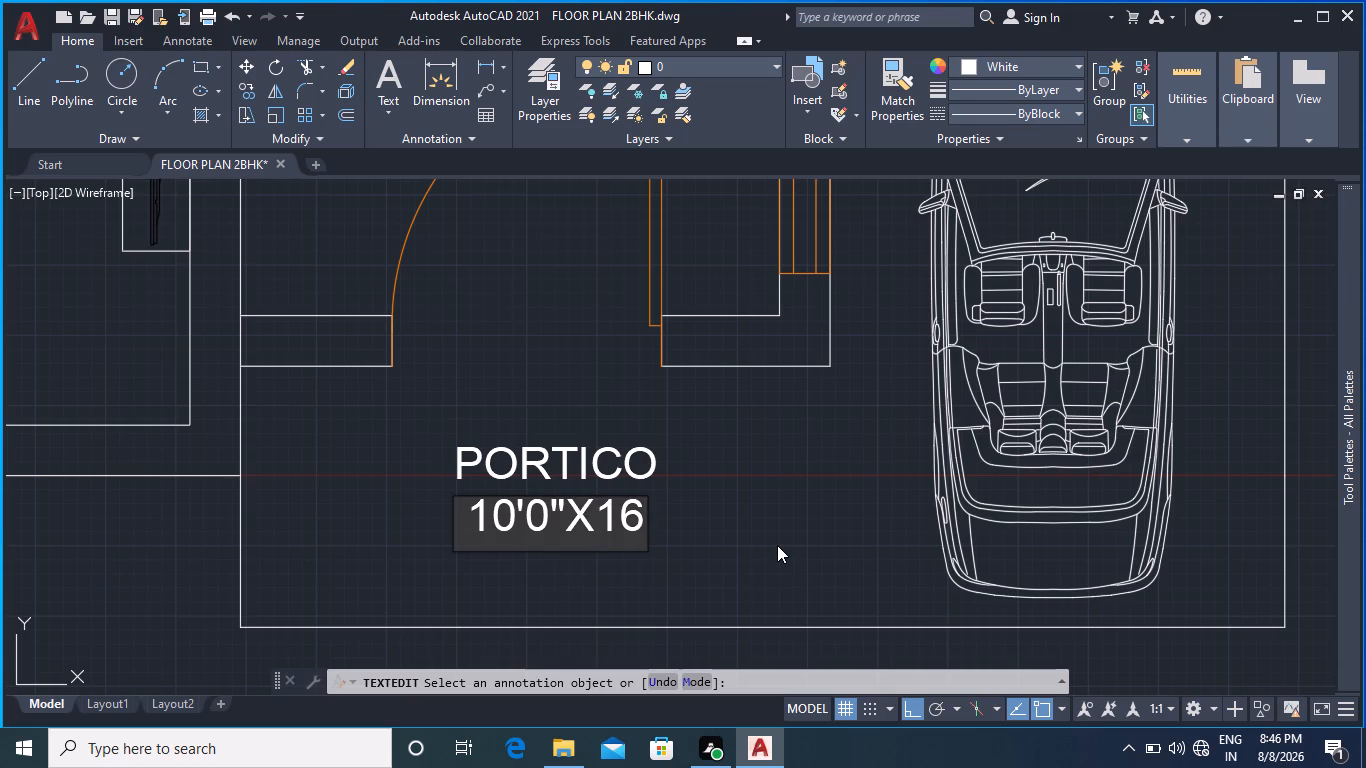
key(apostrophe)
key(0)
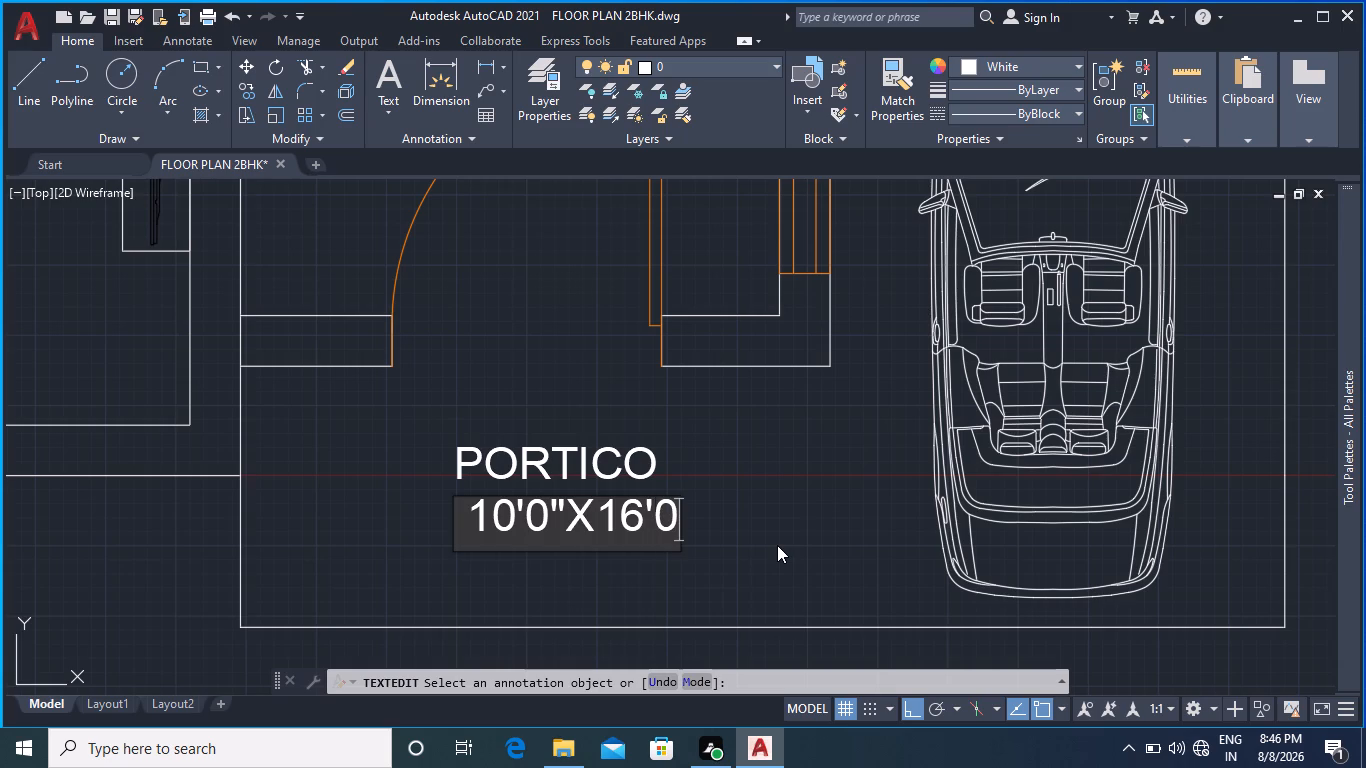
key(shift+quotedbl)
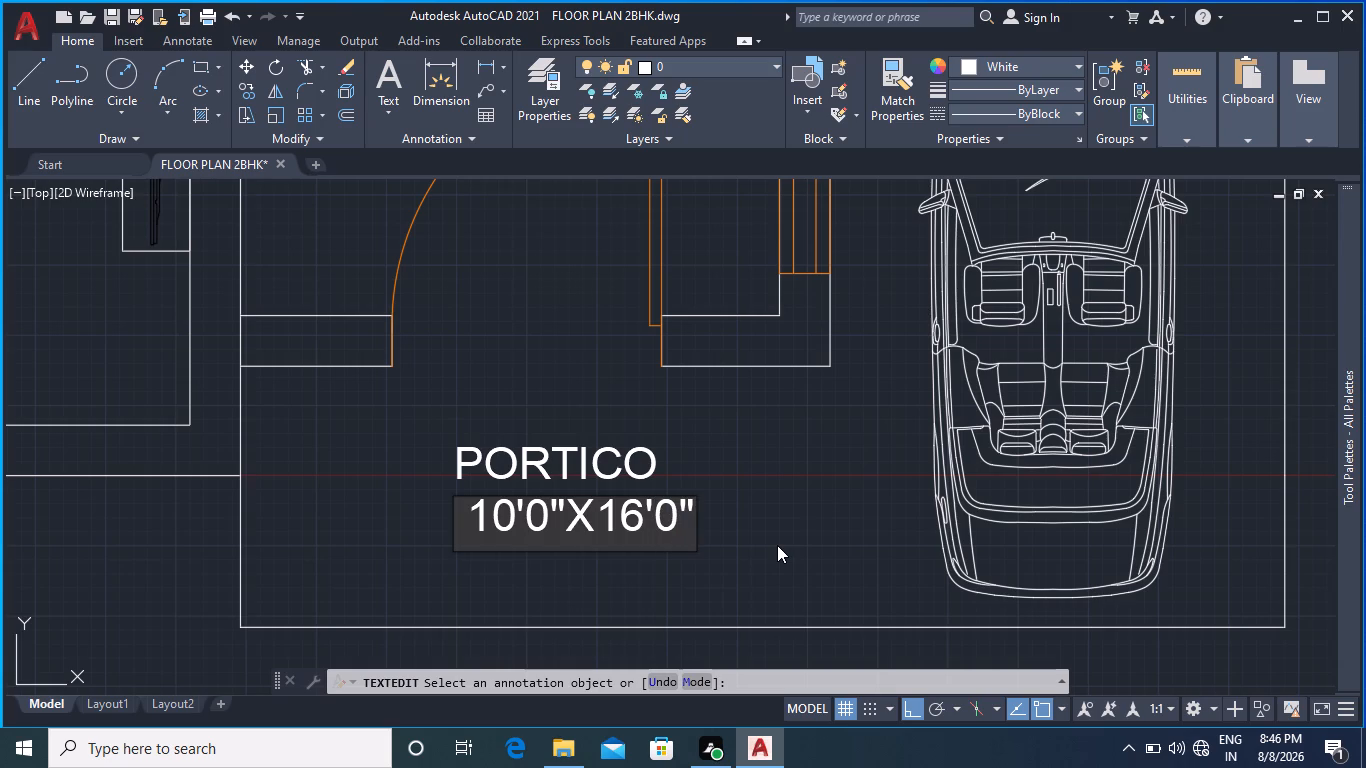
click(759, 538)
click(544, 467)
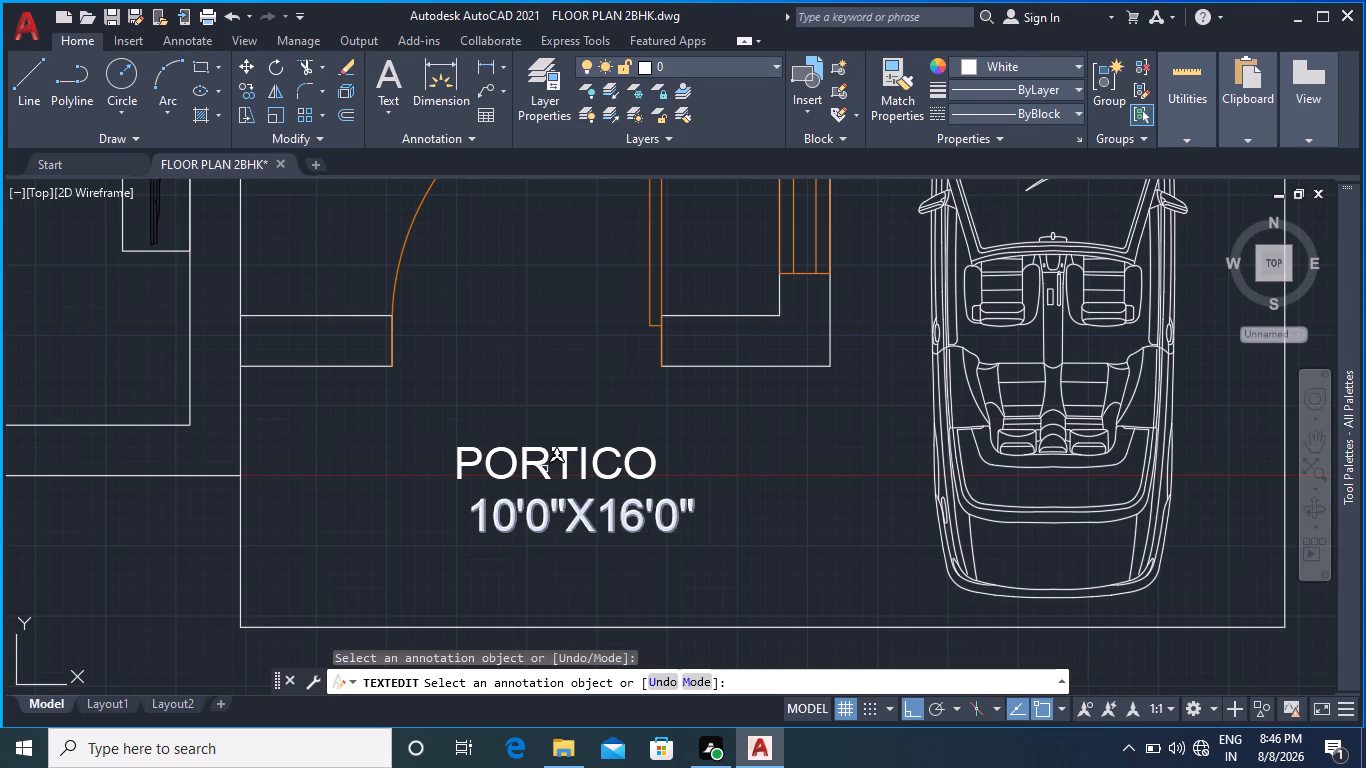
key(Escape)
key(Escape)
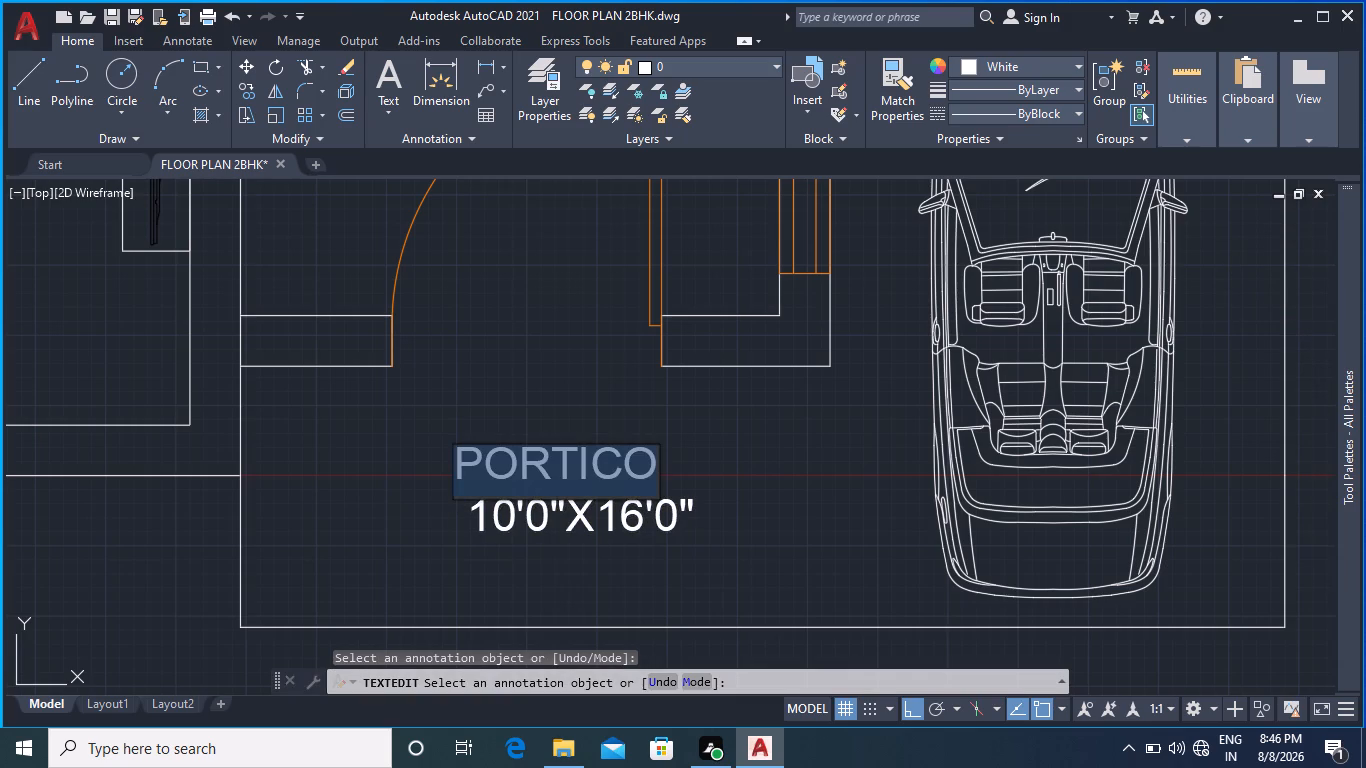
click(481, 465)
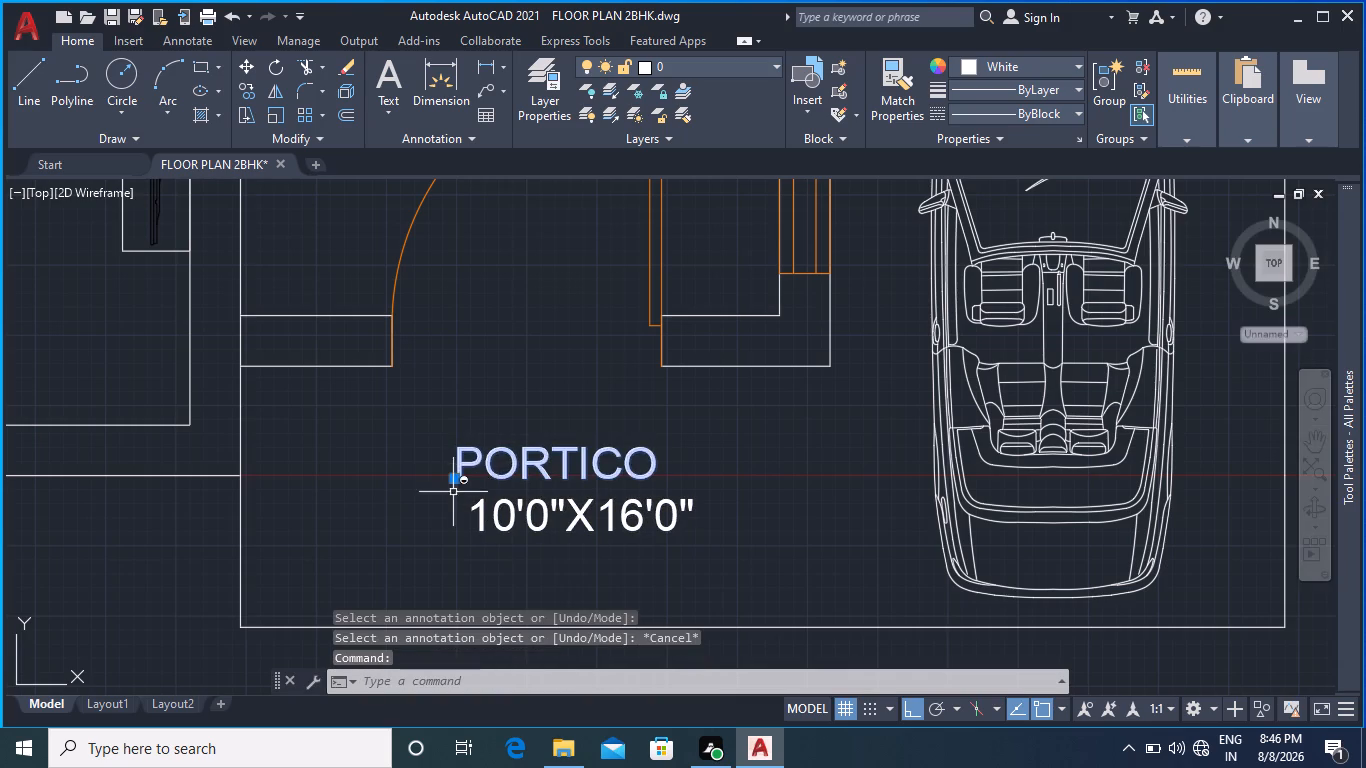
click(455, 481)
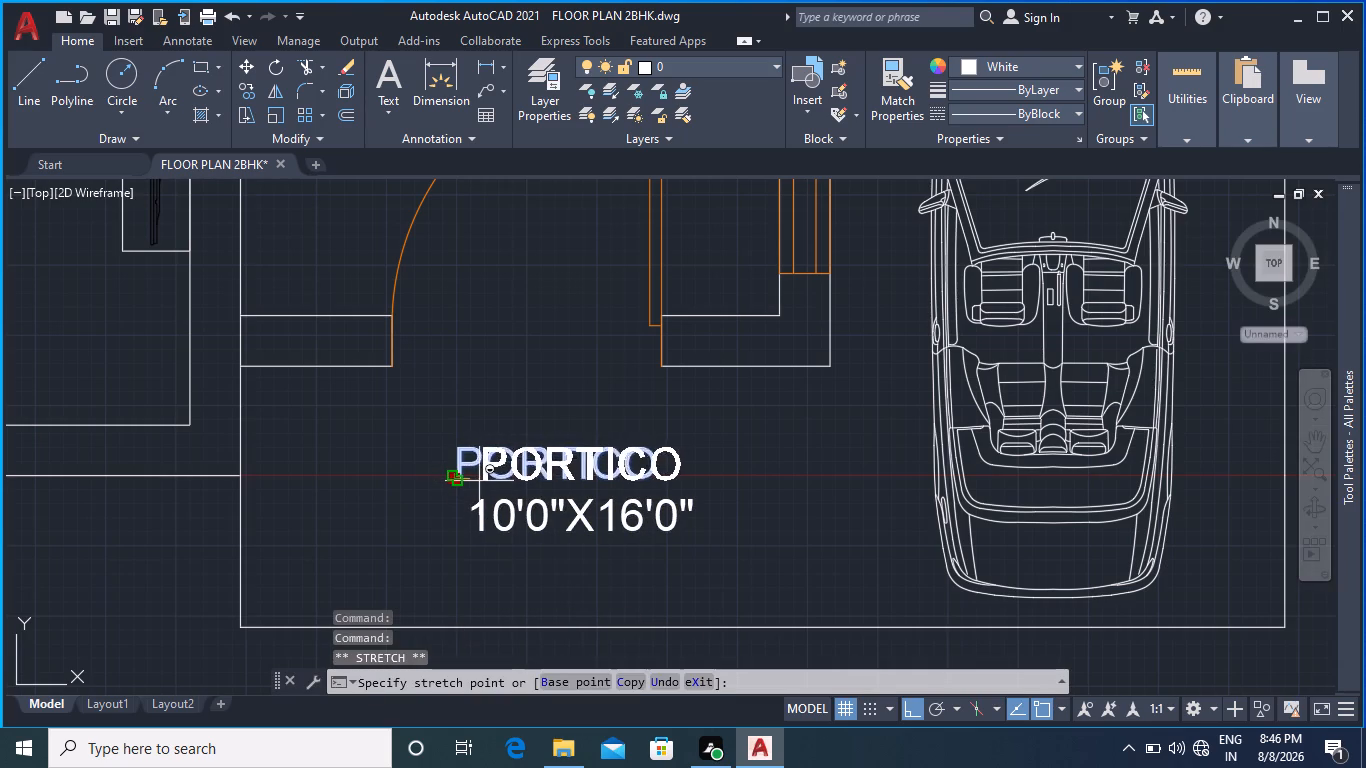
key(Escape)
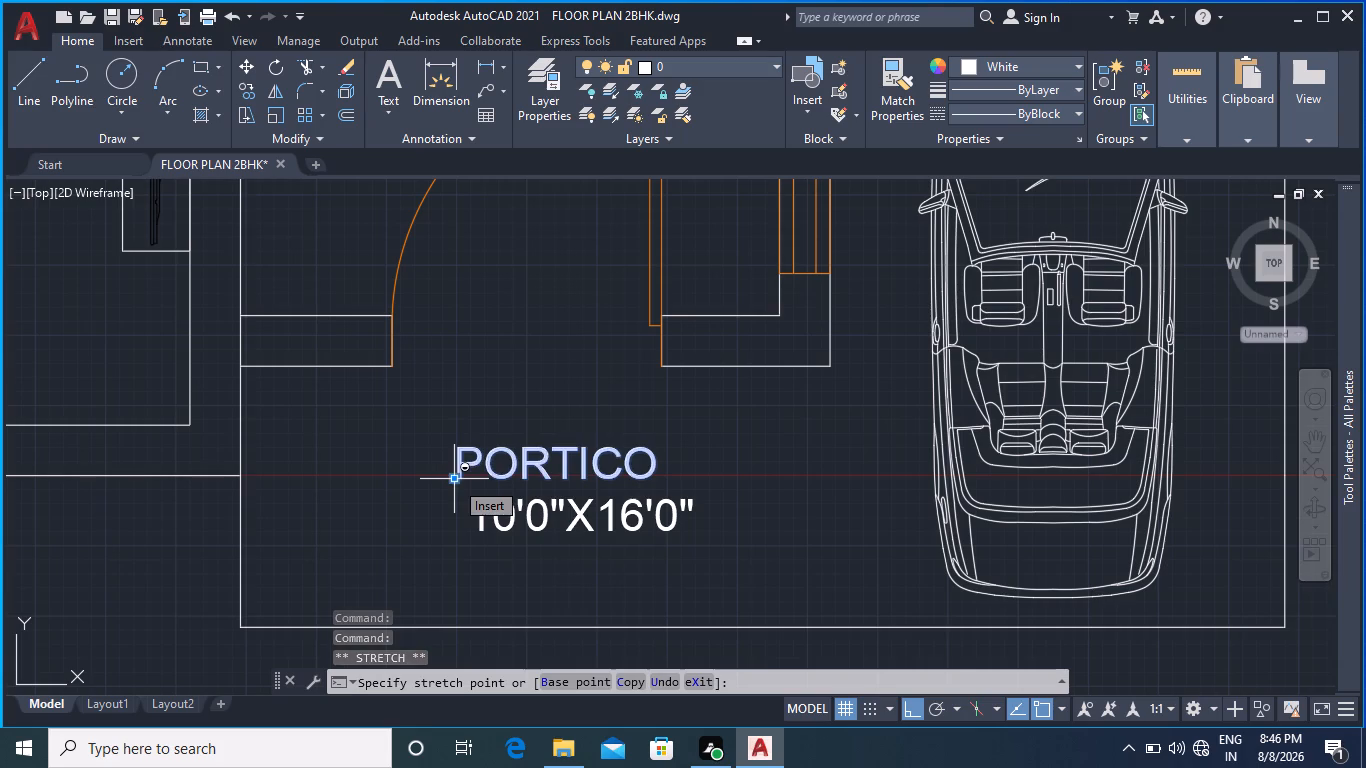
Move the 10'0"X16'0" size text about 5" horizontally to the left to centre it below the PORTICO label.
click(515, 515)
click(459, 534)
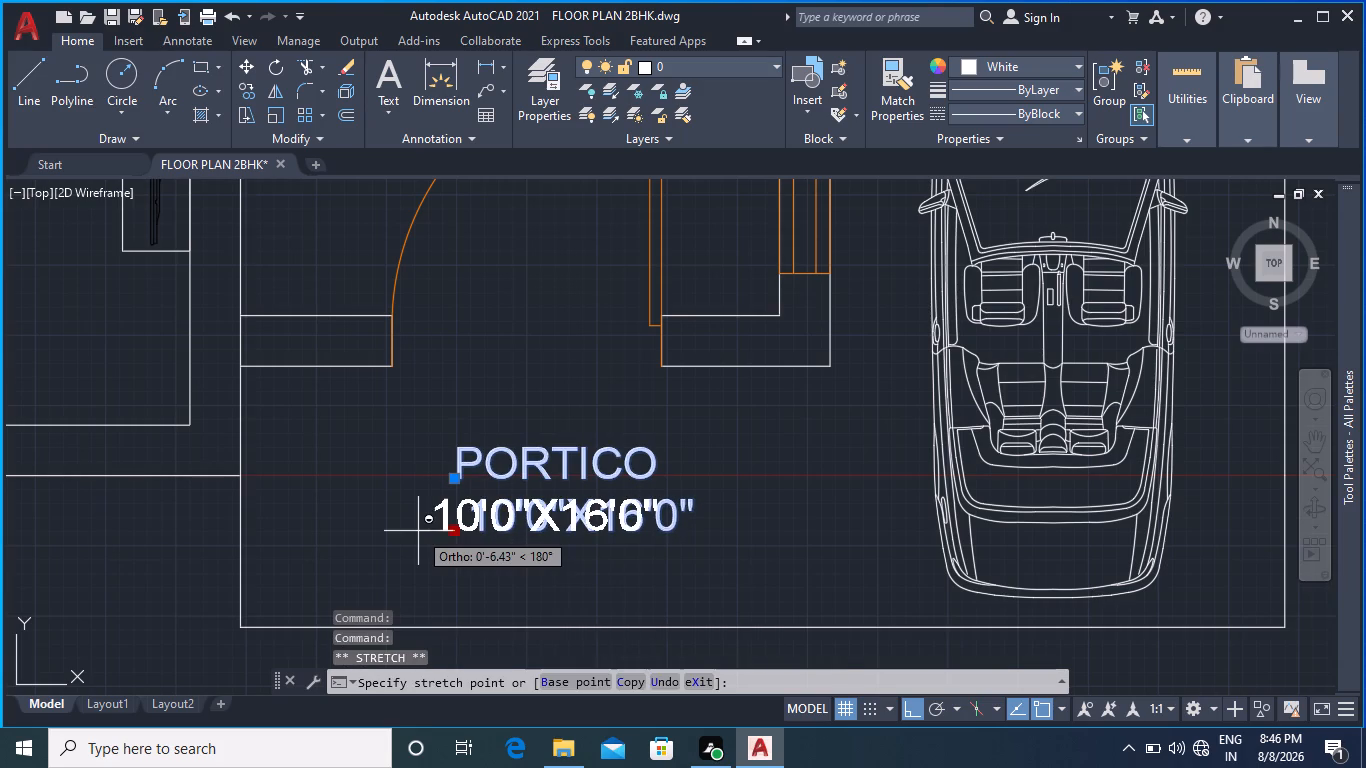
click(426, 529)
key(Escape)
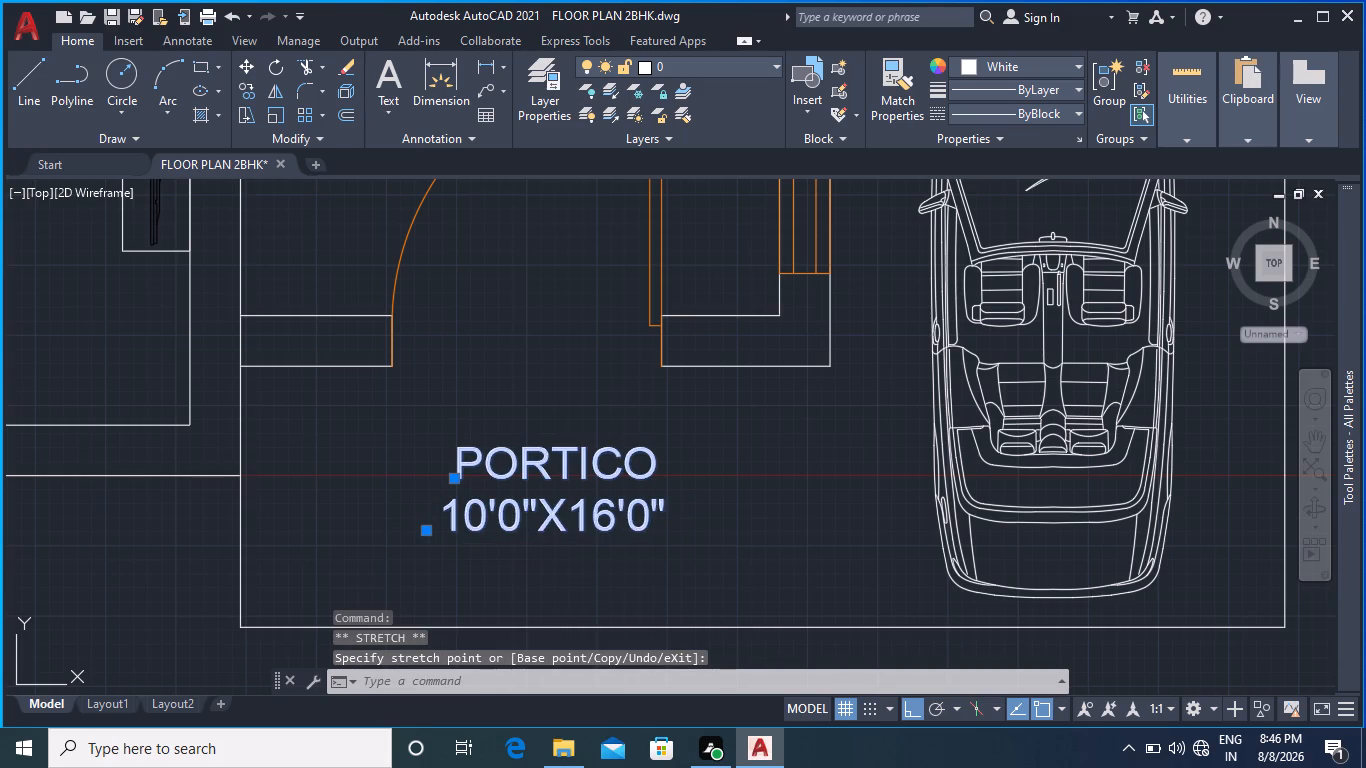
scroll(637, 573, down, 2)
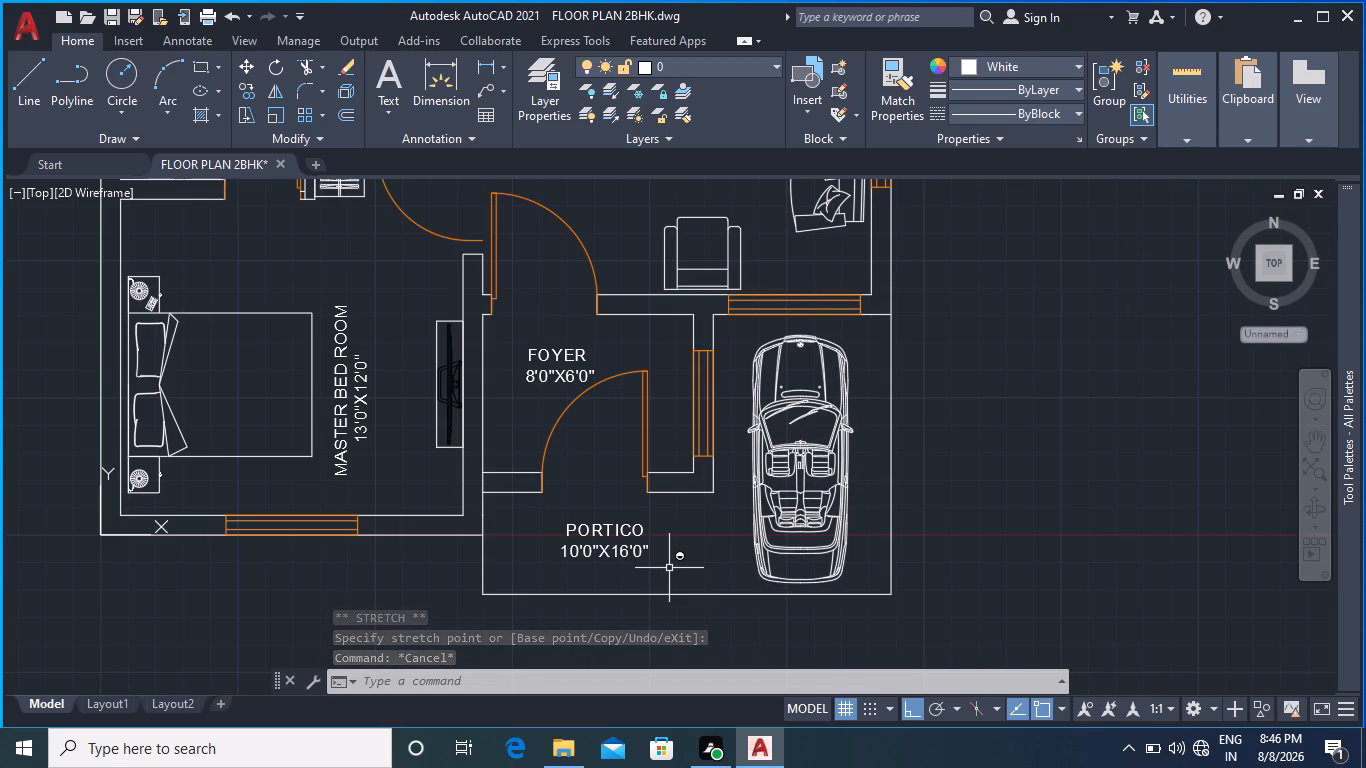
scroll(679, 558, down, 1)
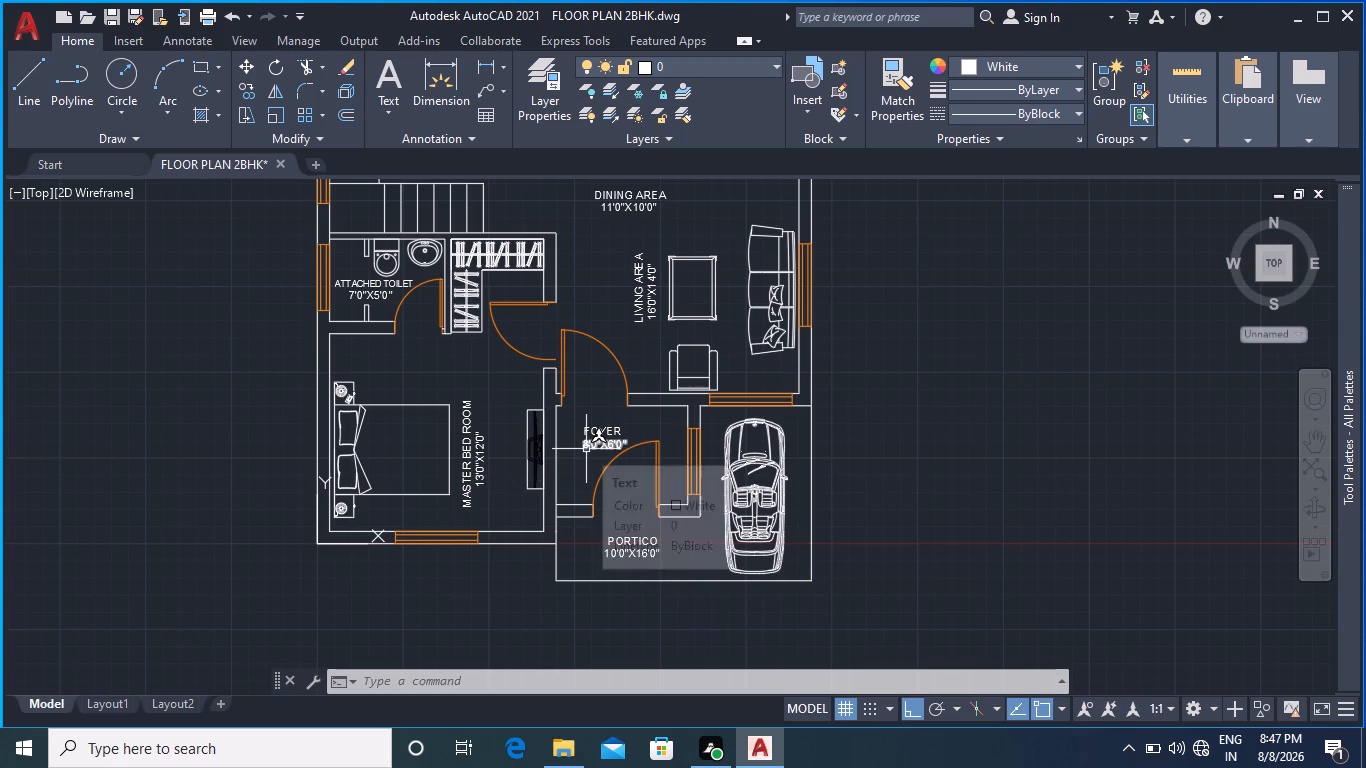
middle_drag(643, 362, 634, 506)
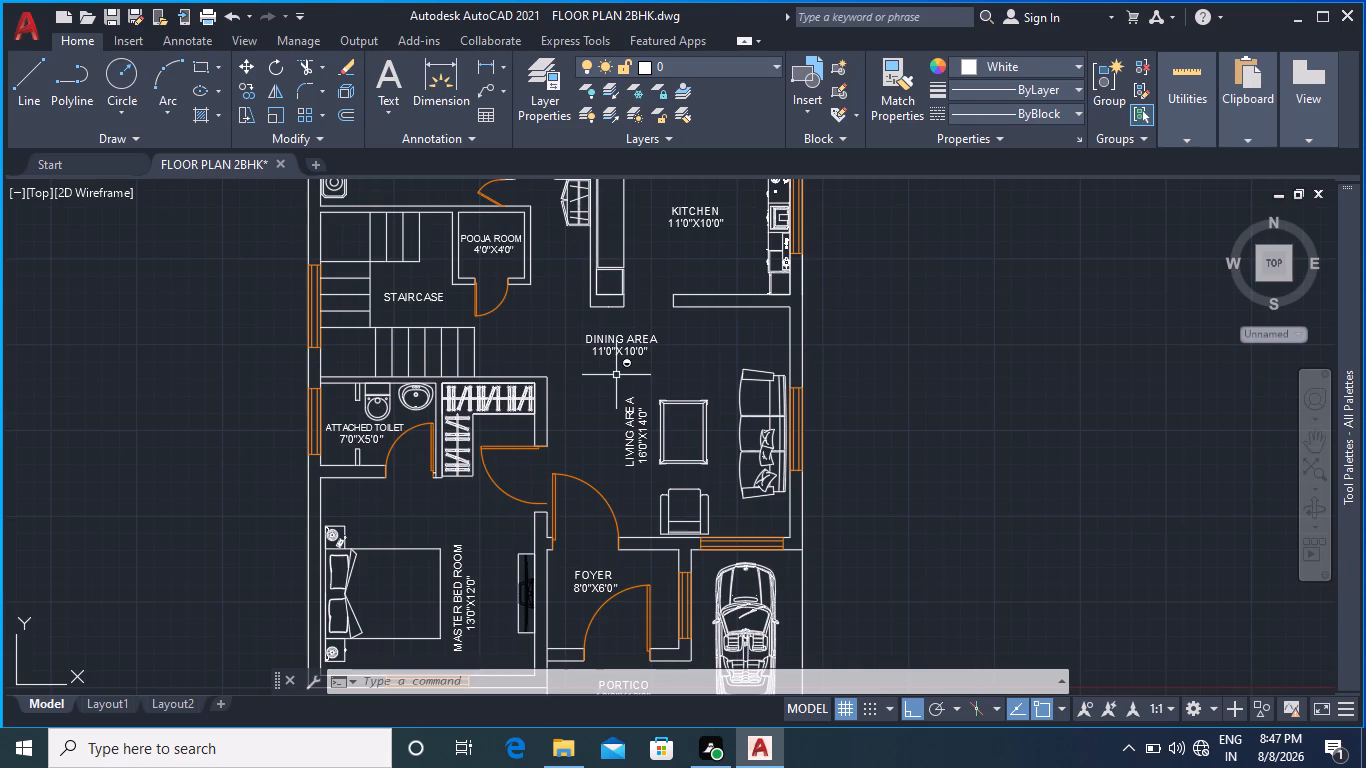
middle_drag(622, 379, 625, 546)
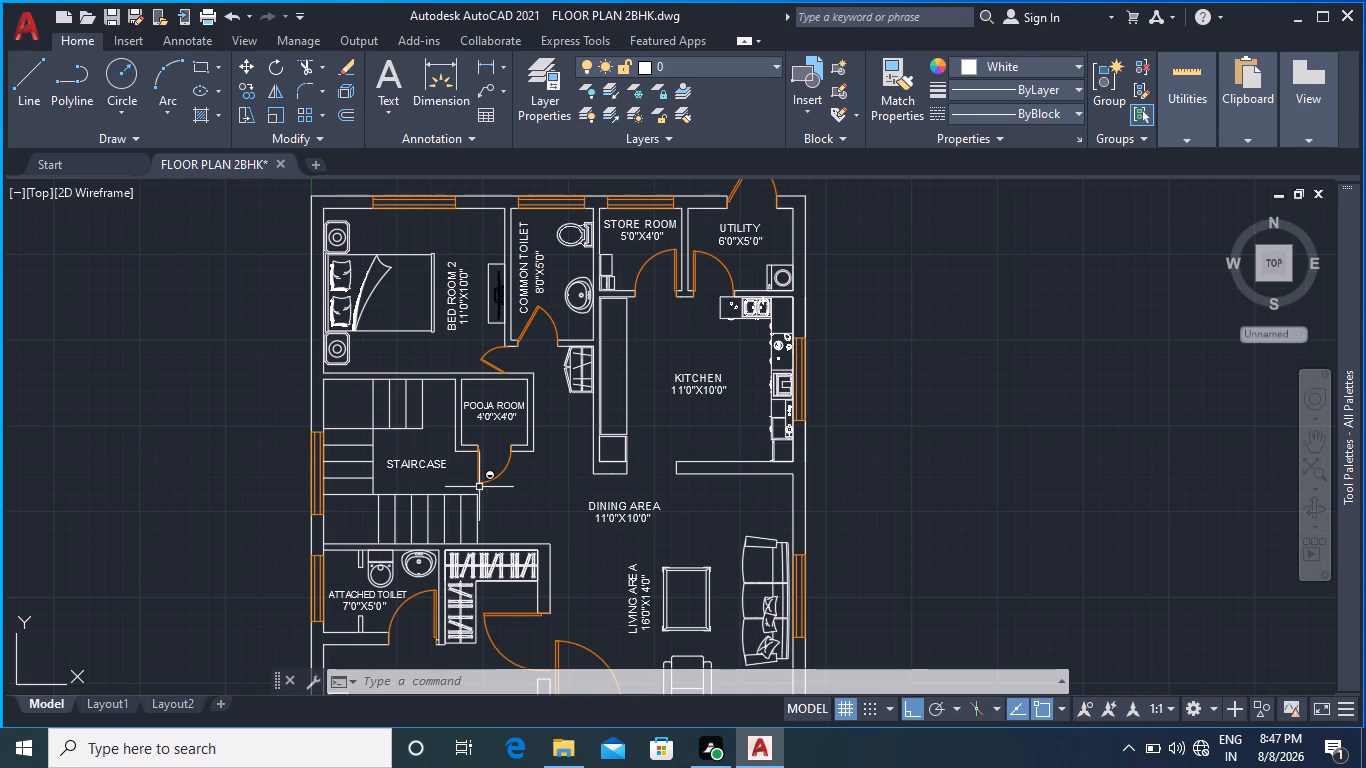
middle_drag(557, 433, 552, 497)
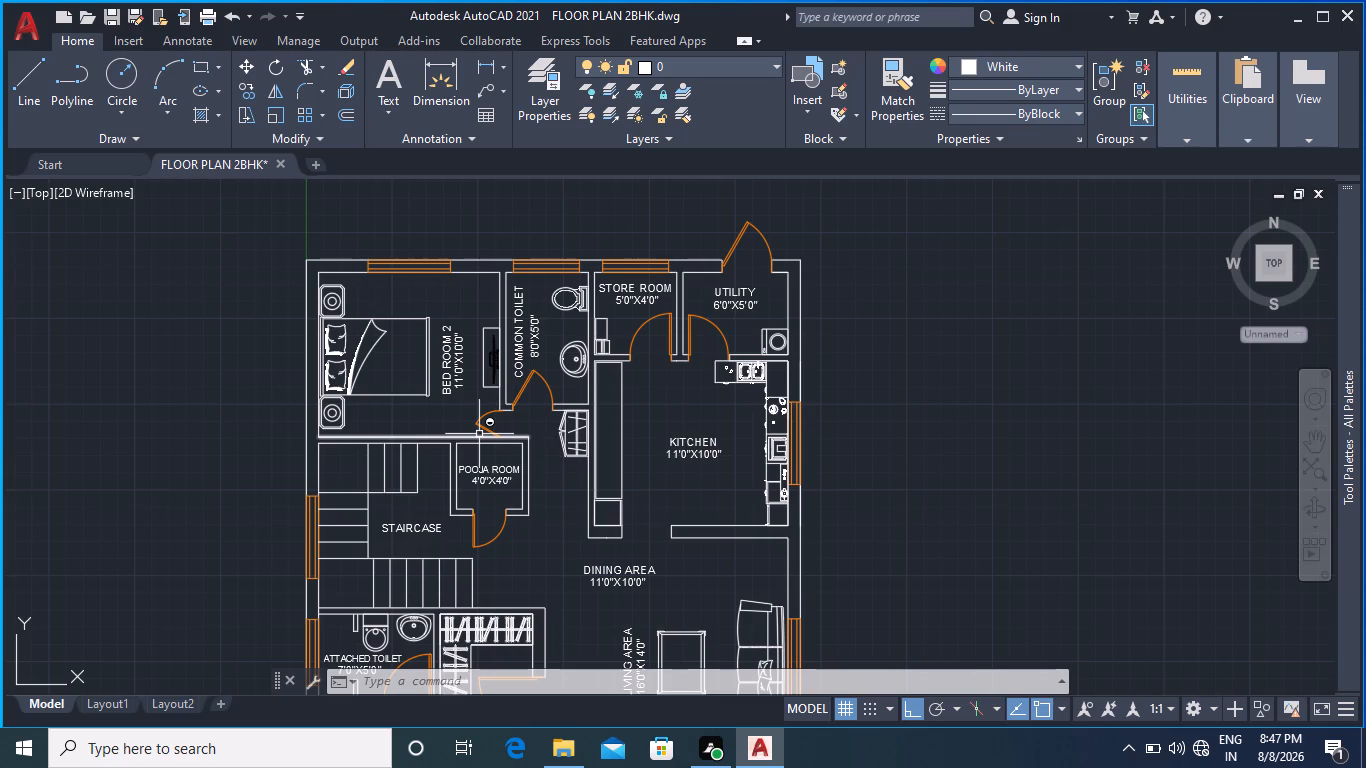
Add a horizontal single-line text FRIDGE in the kitchen, beside the small box at the lower end of the counter.
middle_drag(477, 434, 474, 502)
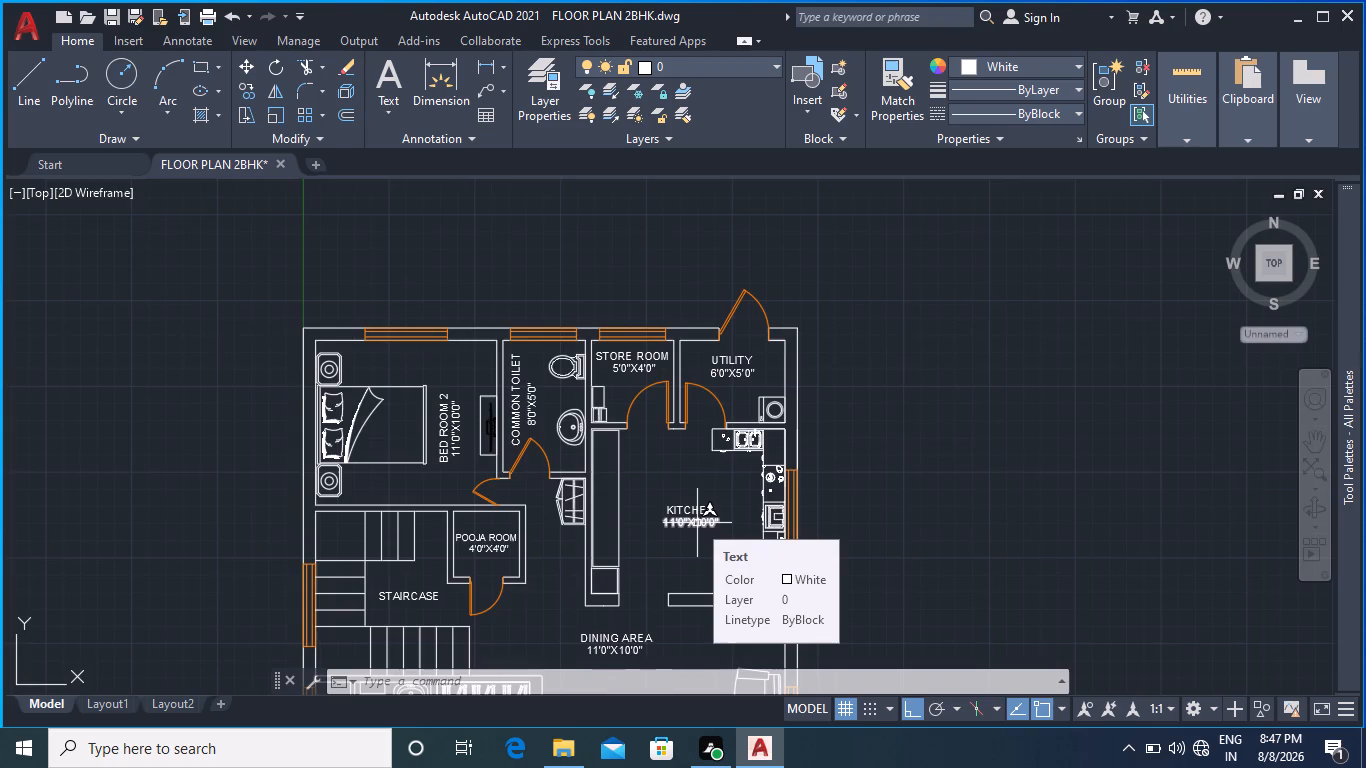
scroll(697, 523, up, 1)
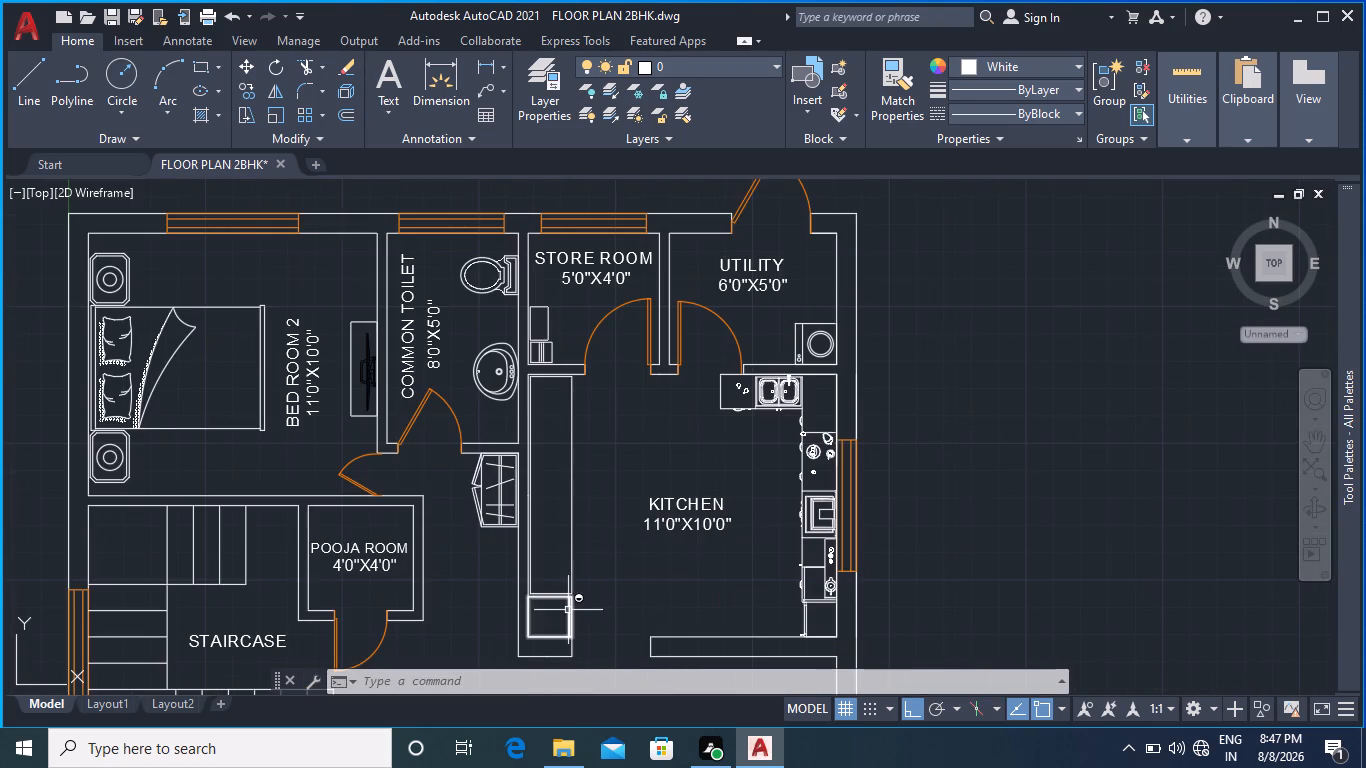
scroll(590, 603, up, 1)
middle_drag(591, 603, 591, 463)
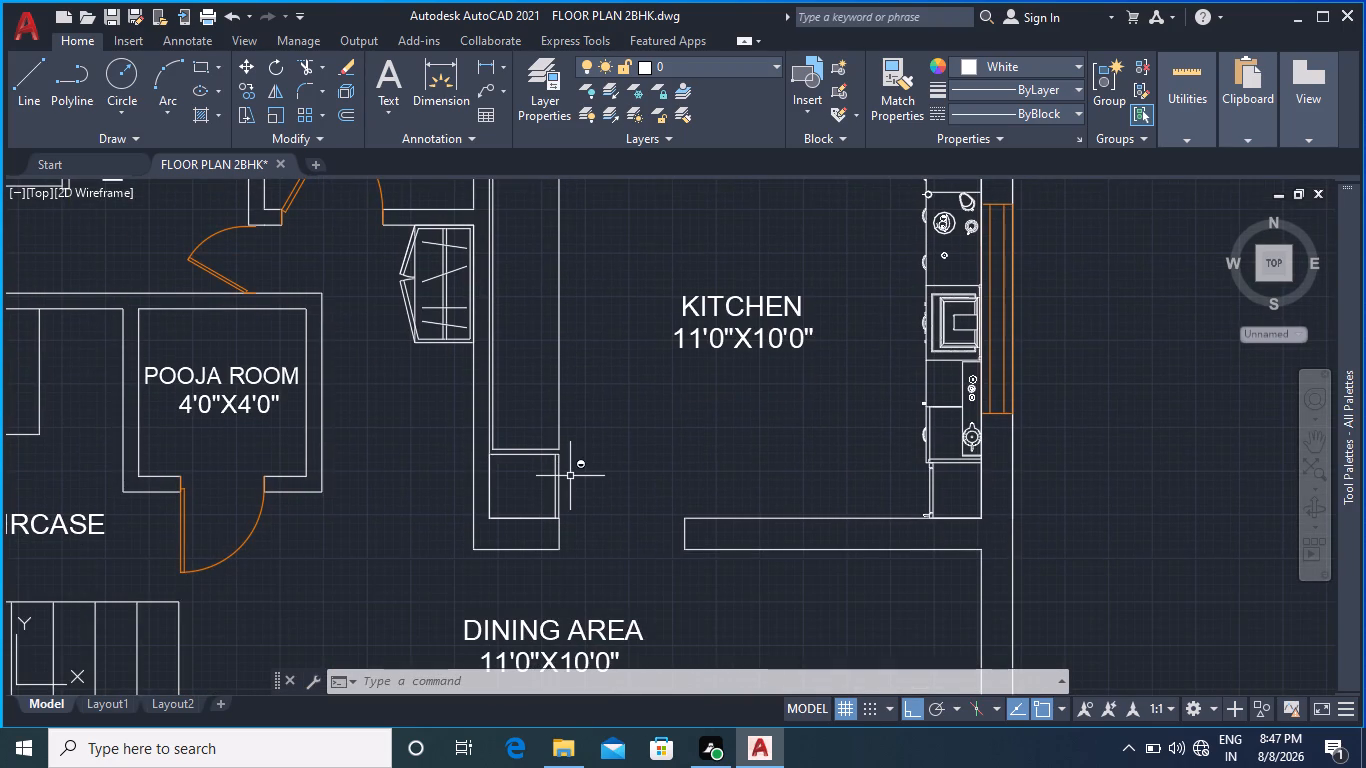
text(TE)
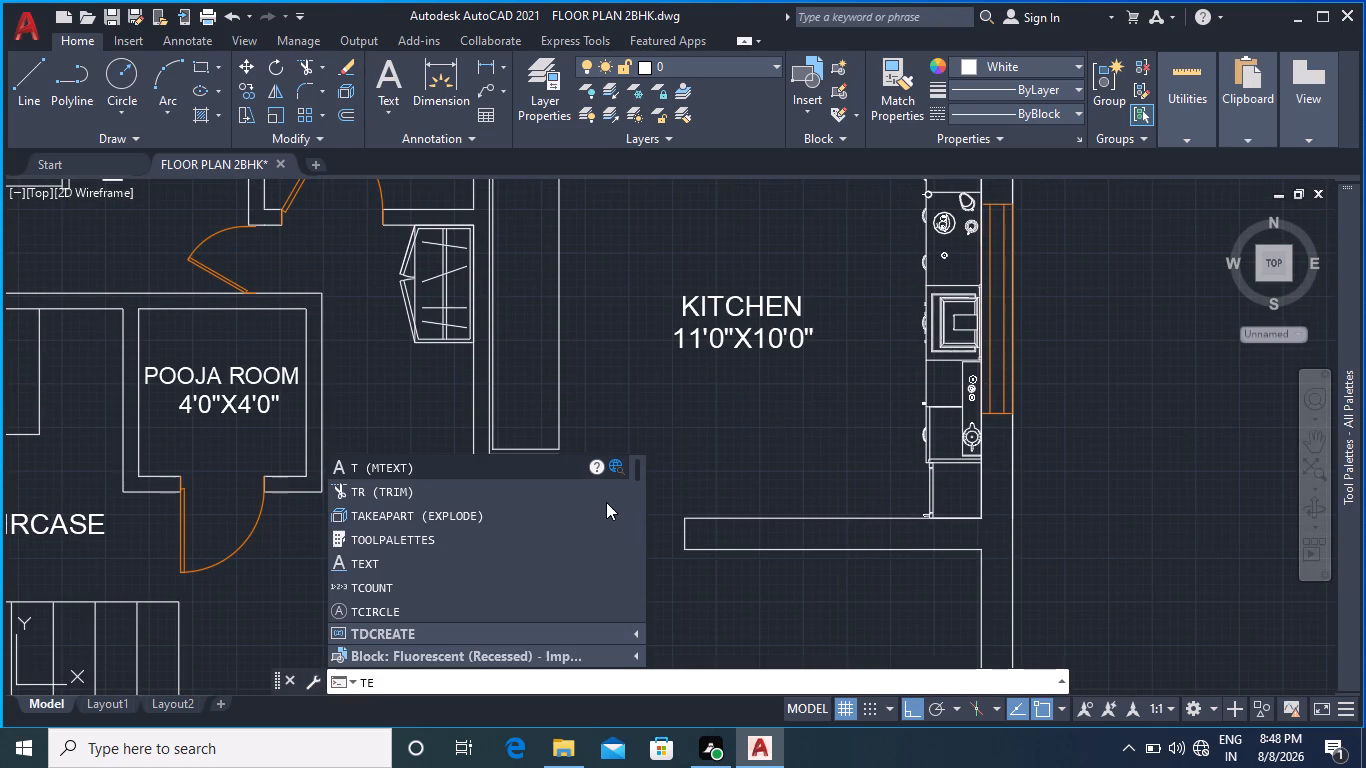
key(x)
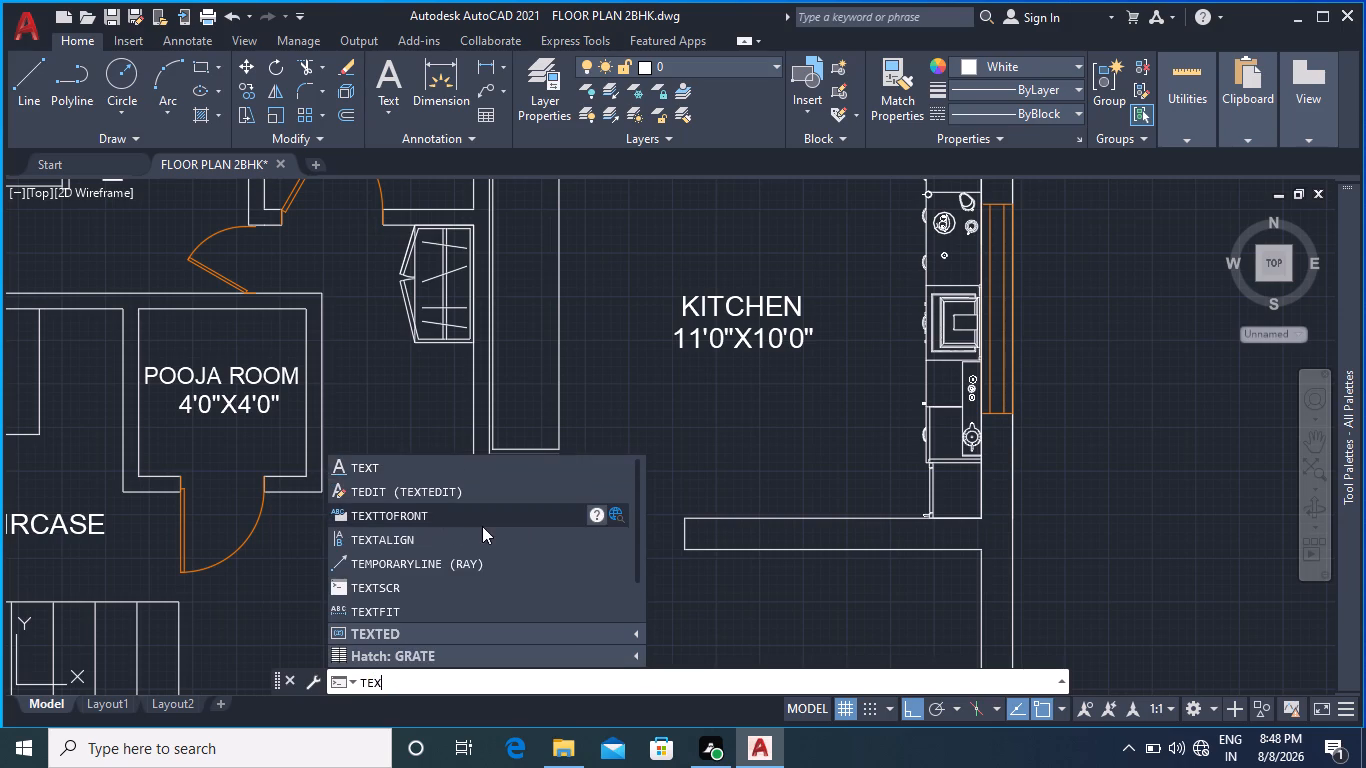
click(404, 491)
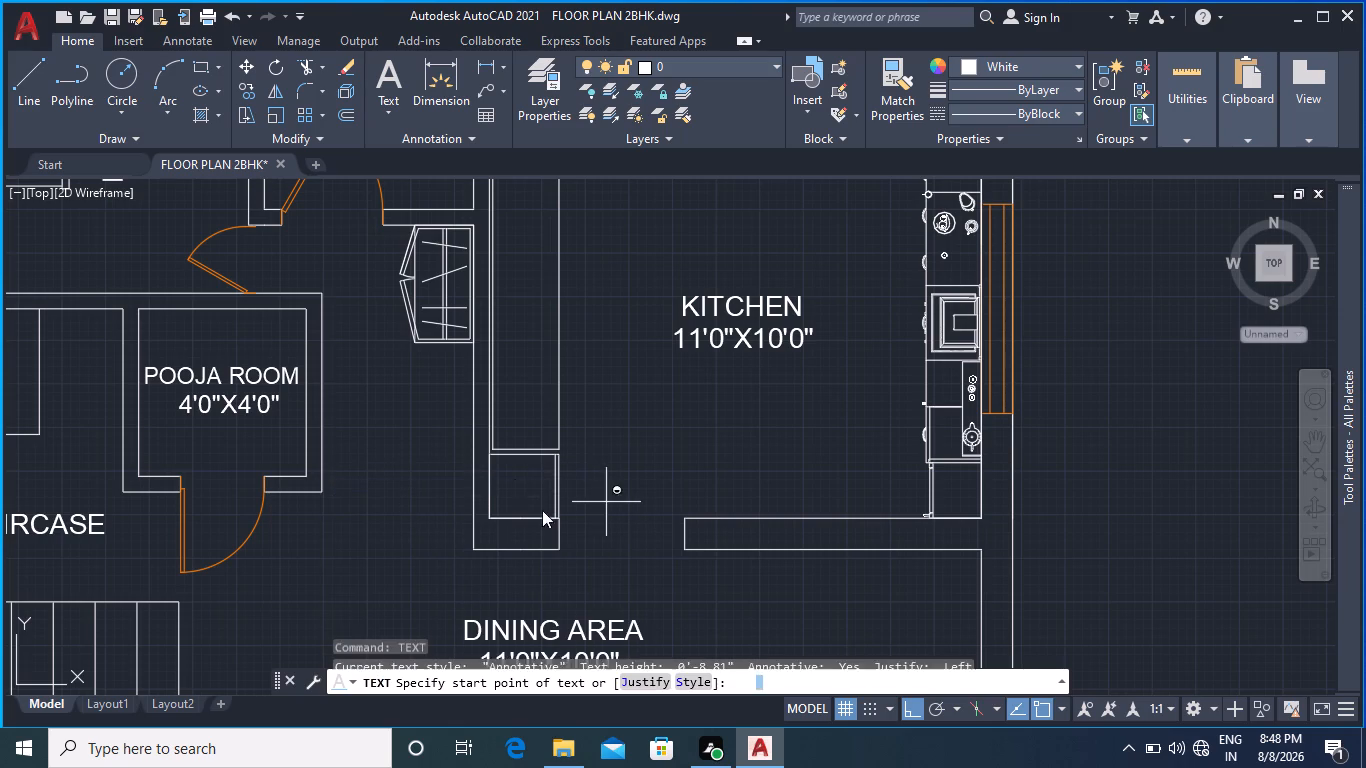
click(602, 492)
click(603, 442)
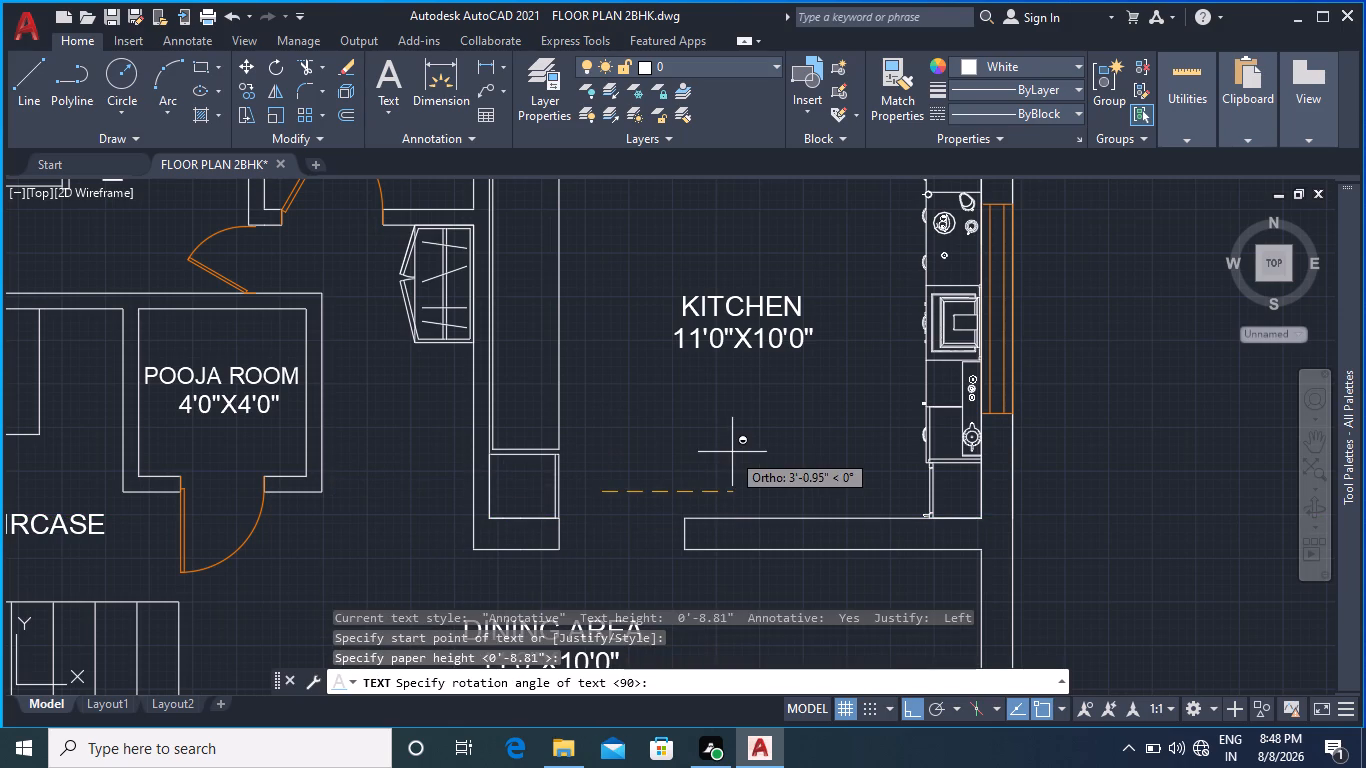
click(734, 452)
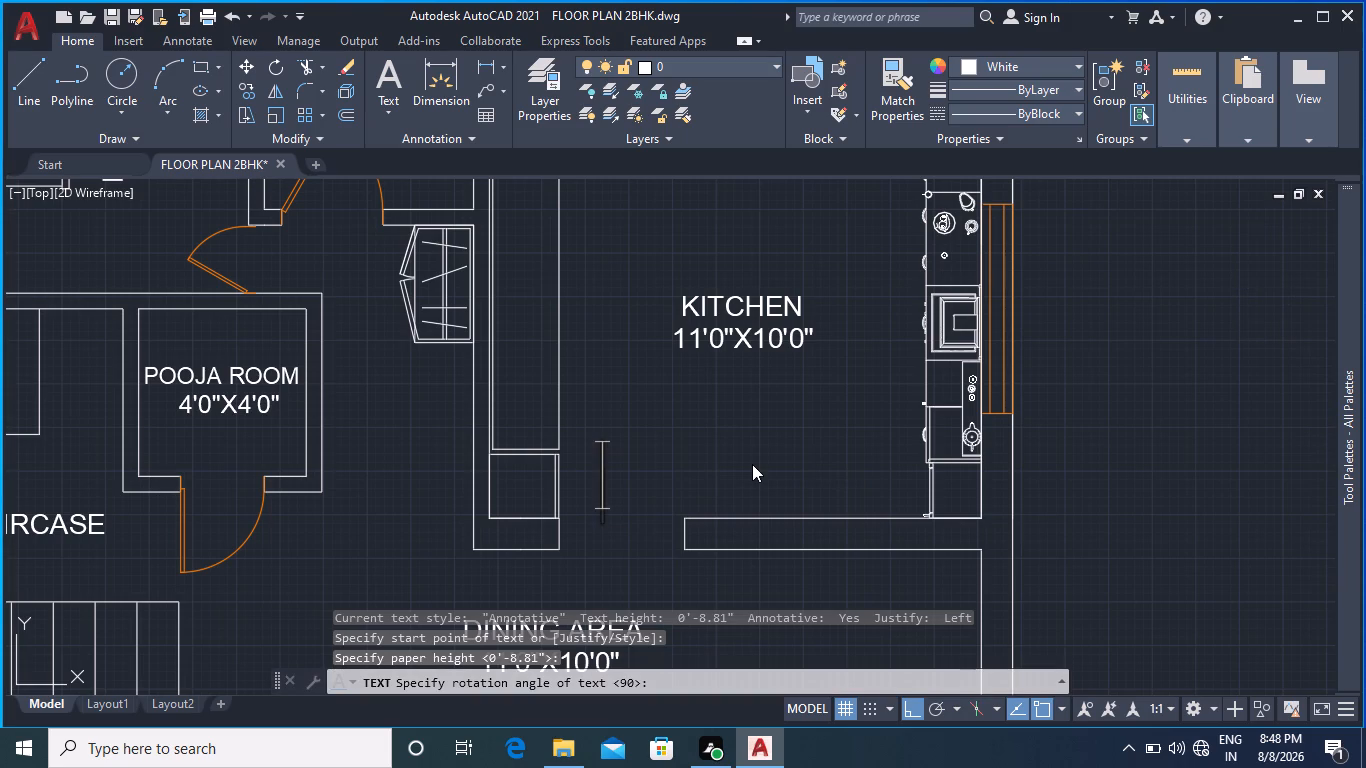
text(FRI)
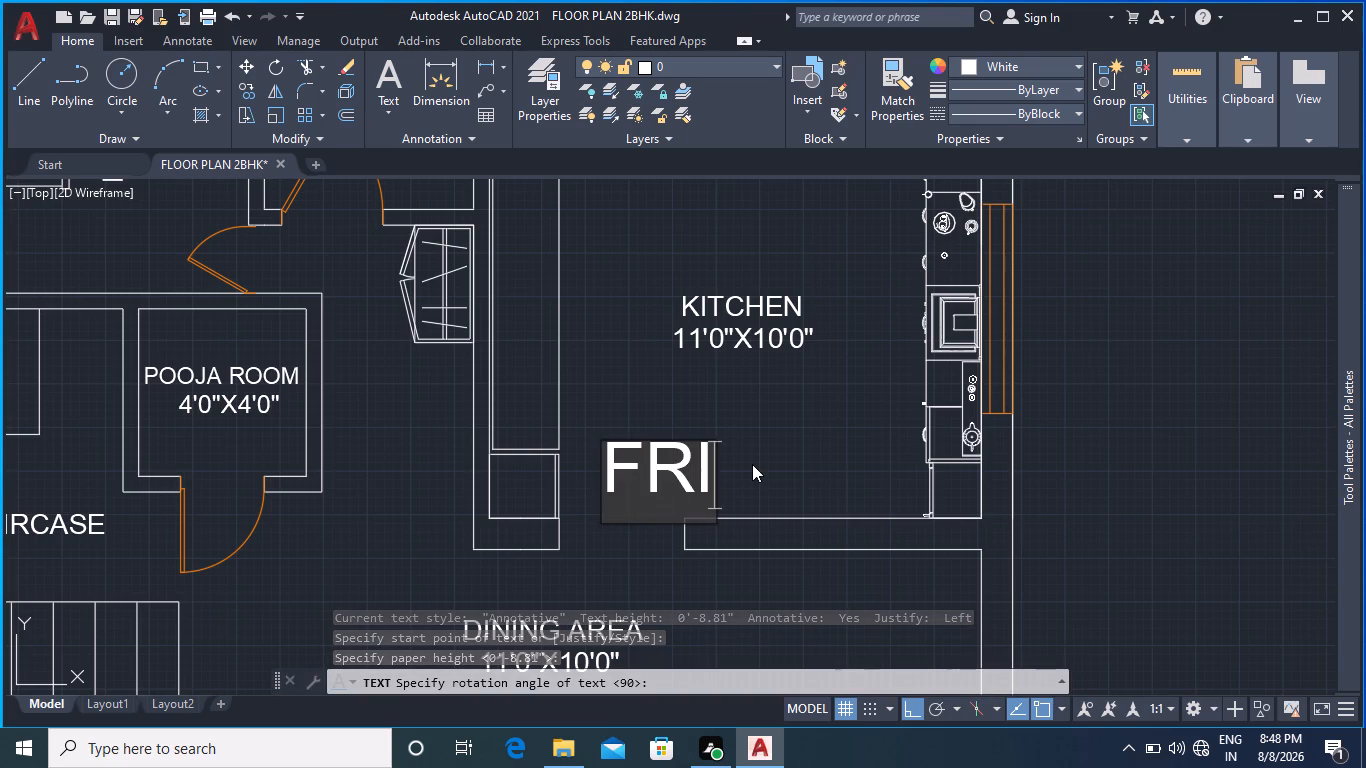
key(d)
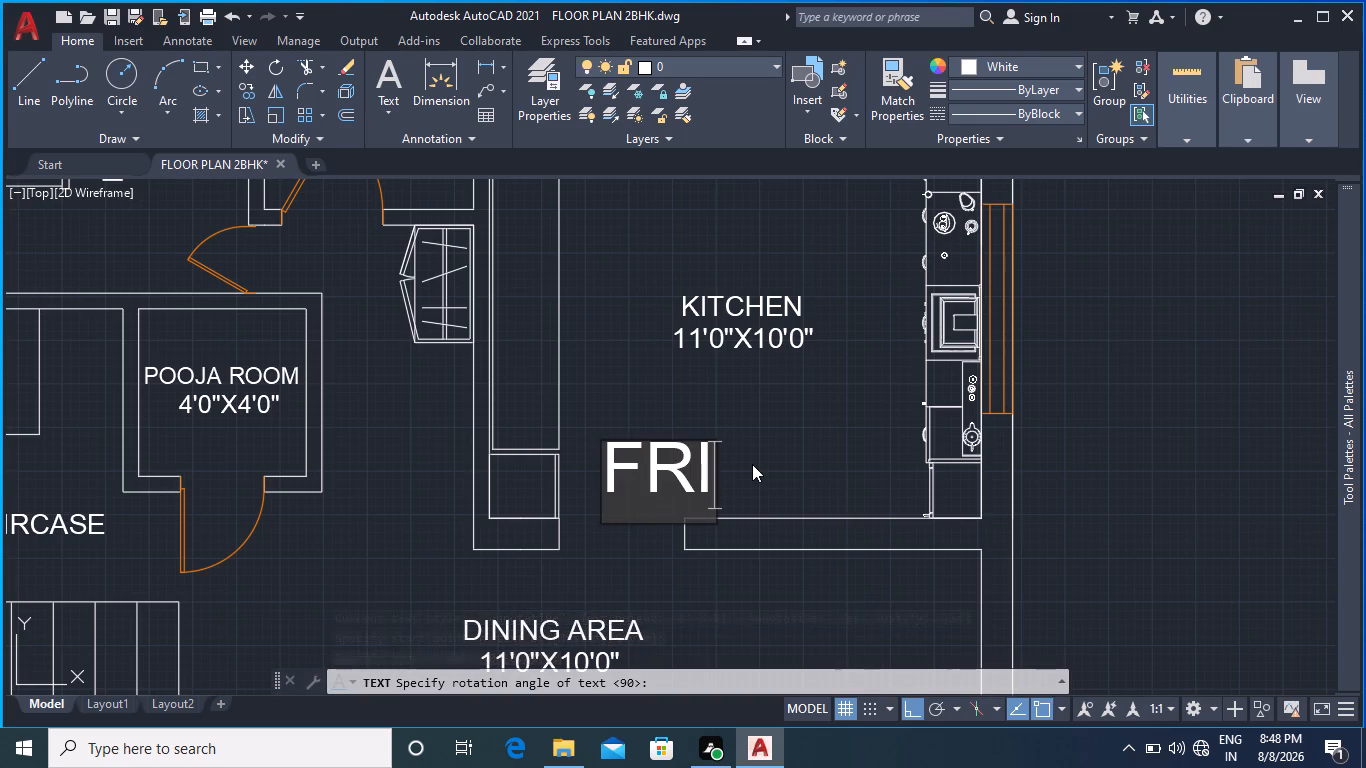
text(GE)
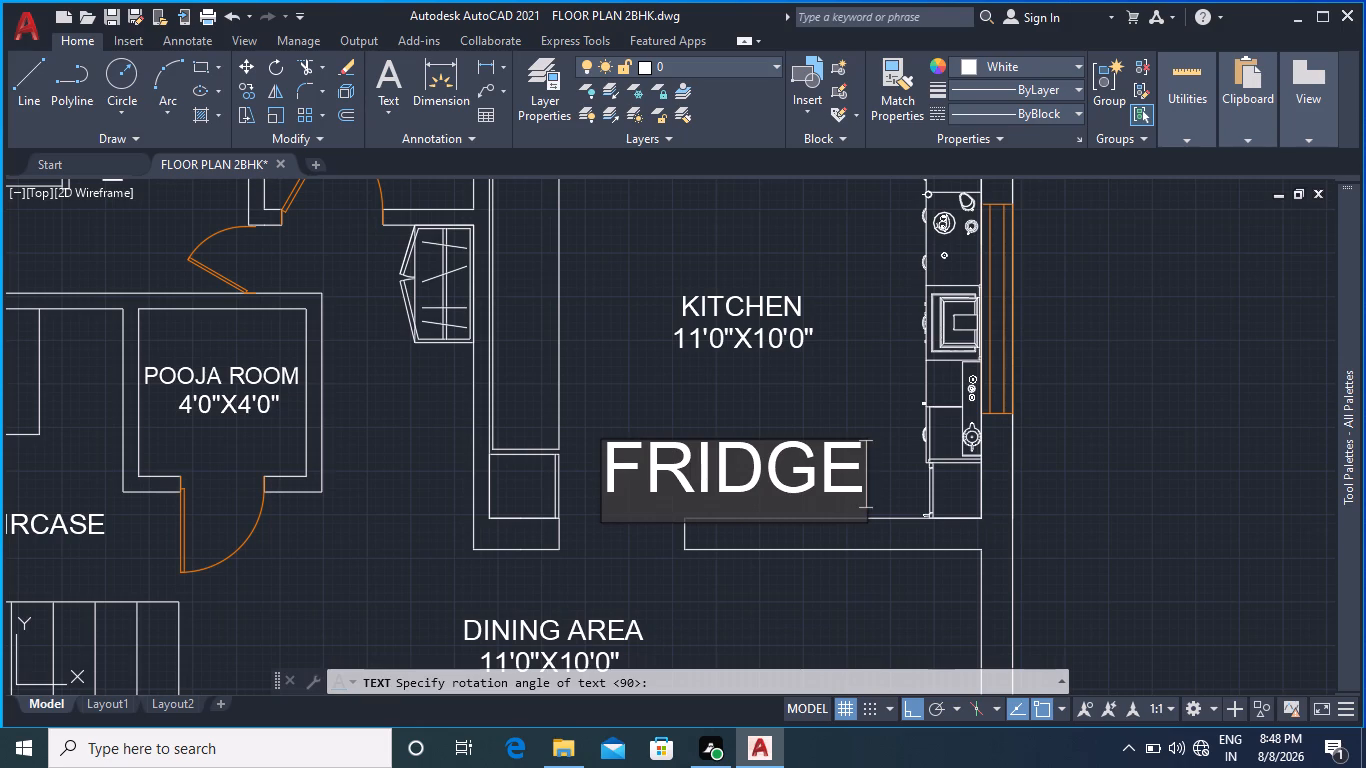
click(781, 393)
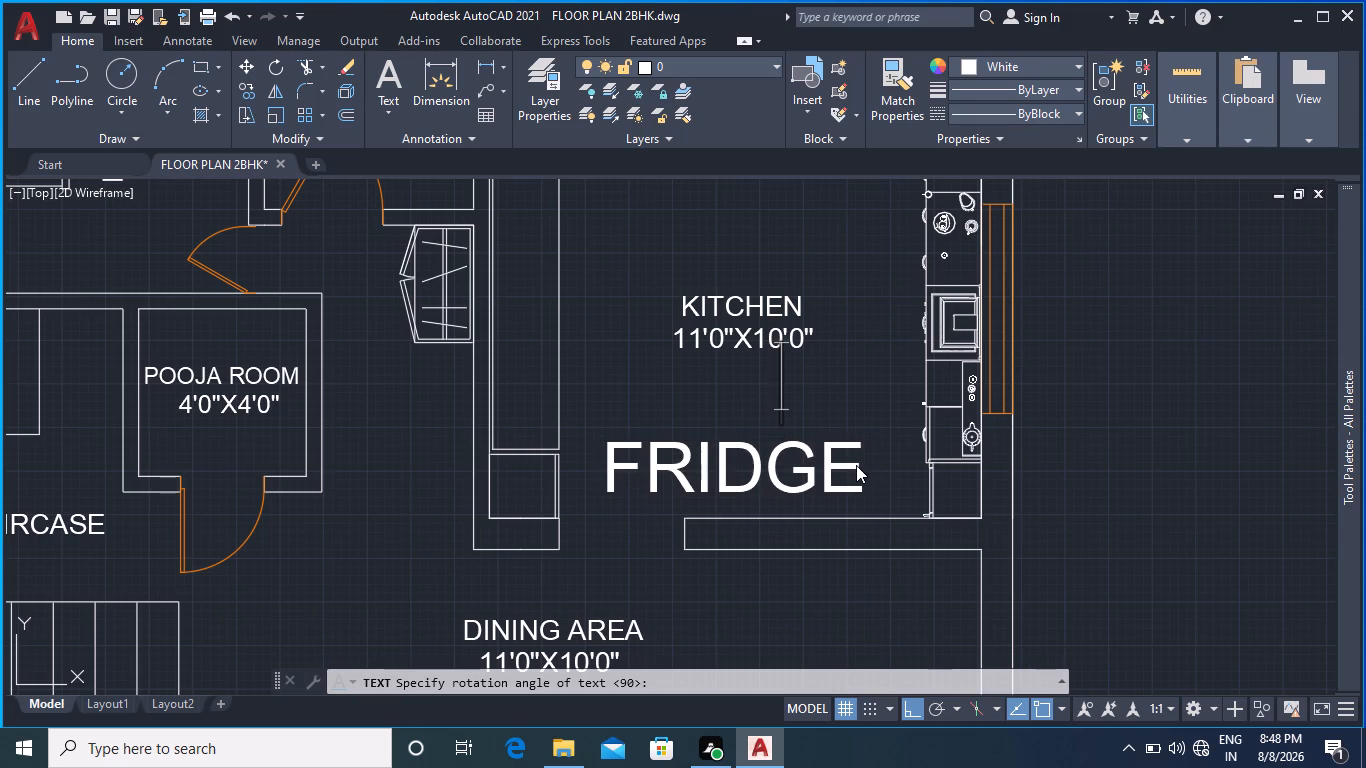
key(Escape)
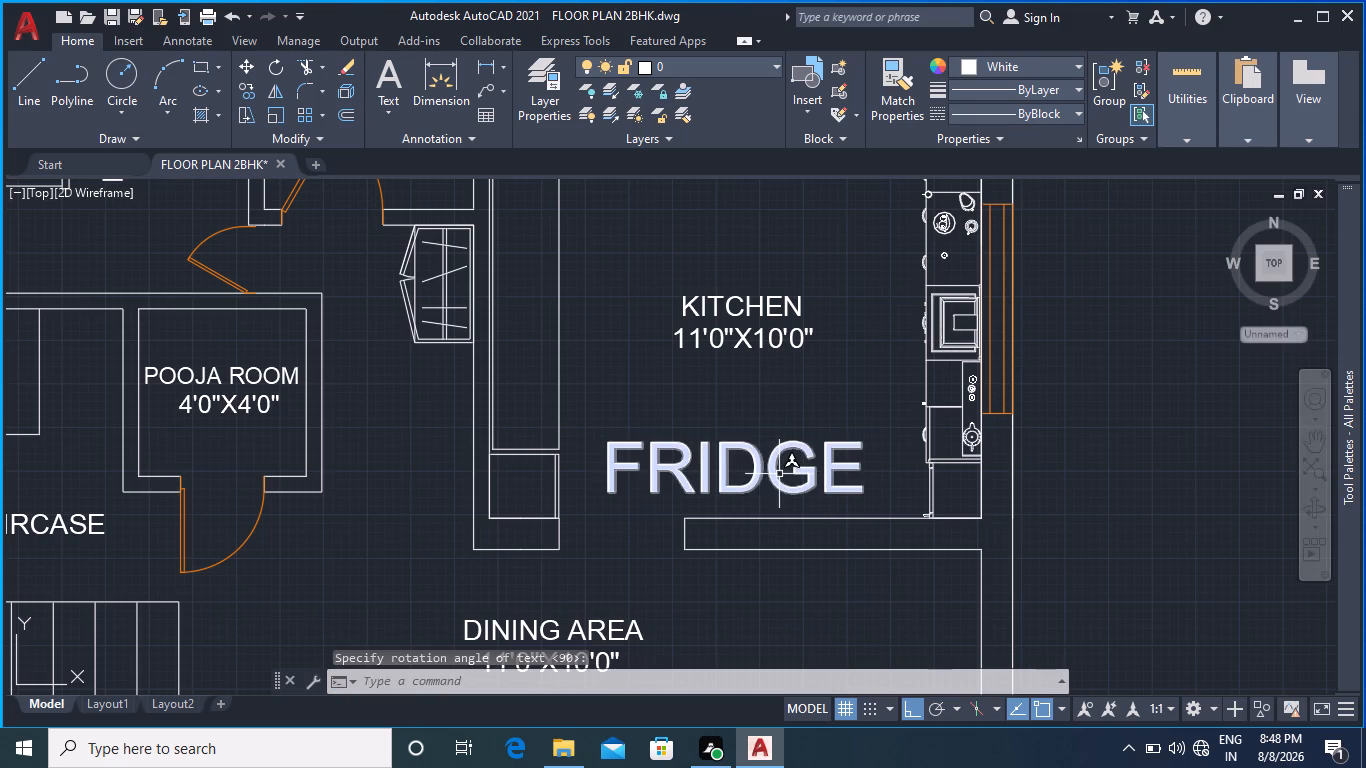
Scale the FRIDGE label down to about a quarter of its size from its insertion point.
click(779, 474)
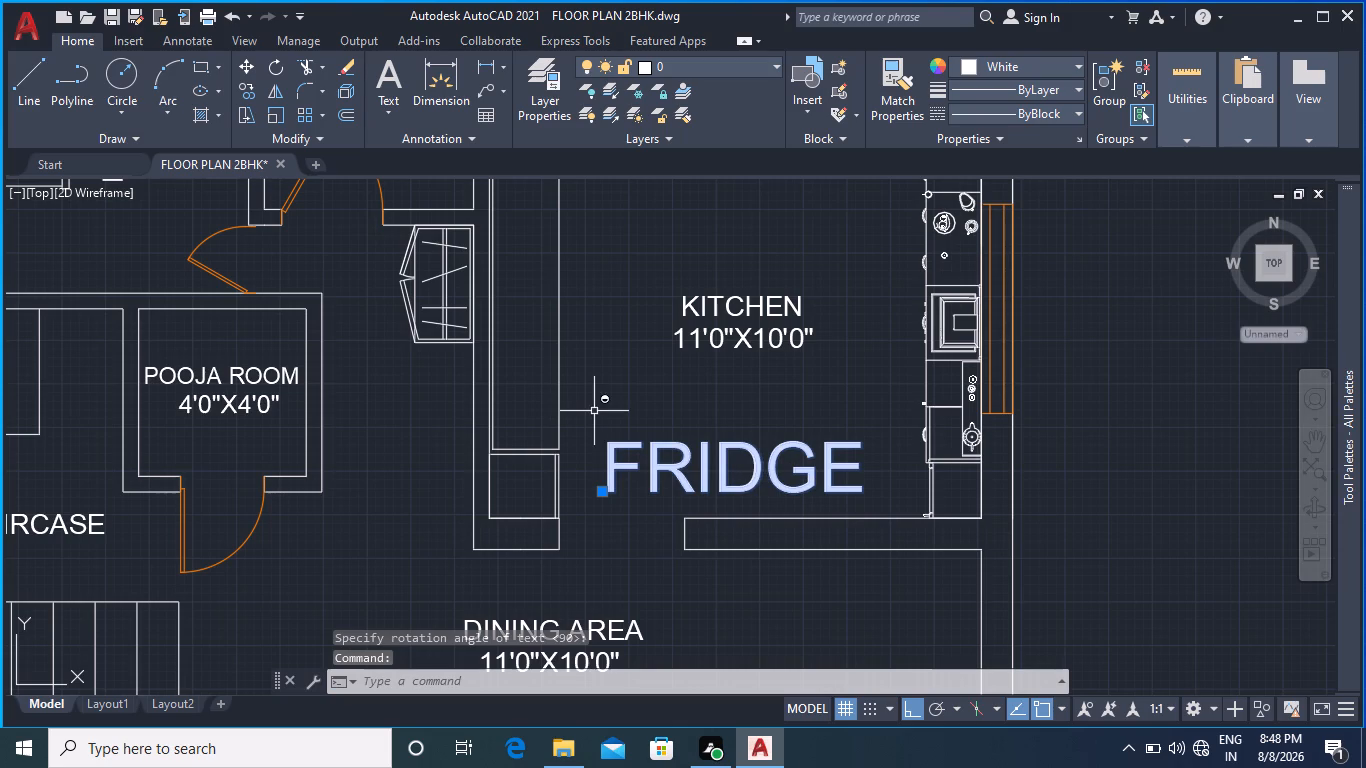
right_click(612, 489)
click(658, 423)
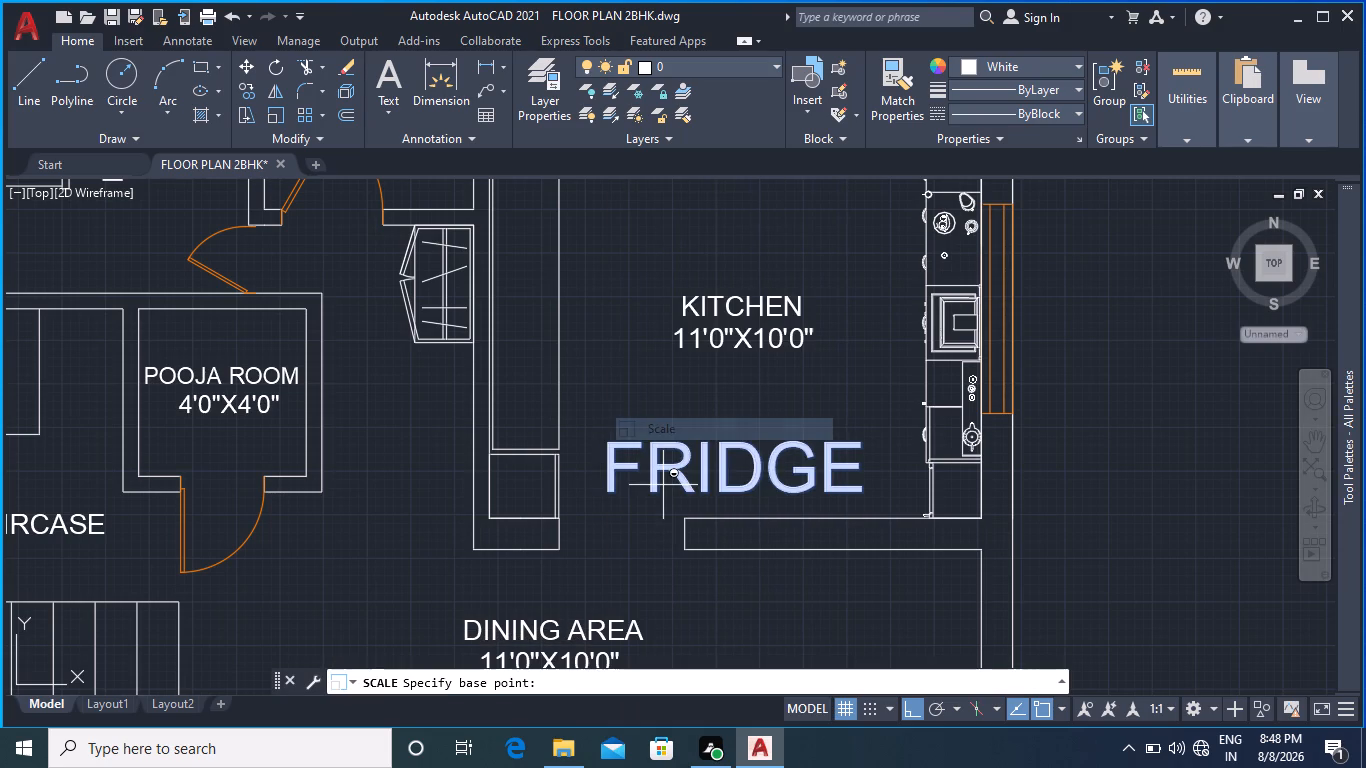
click(607, 494)
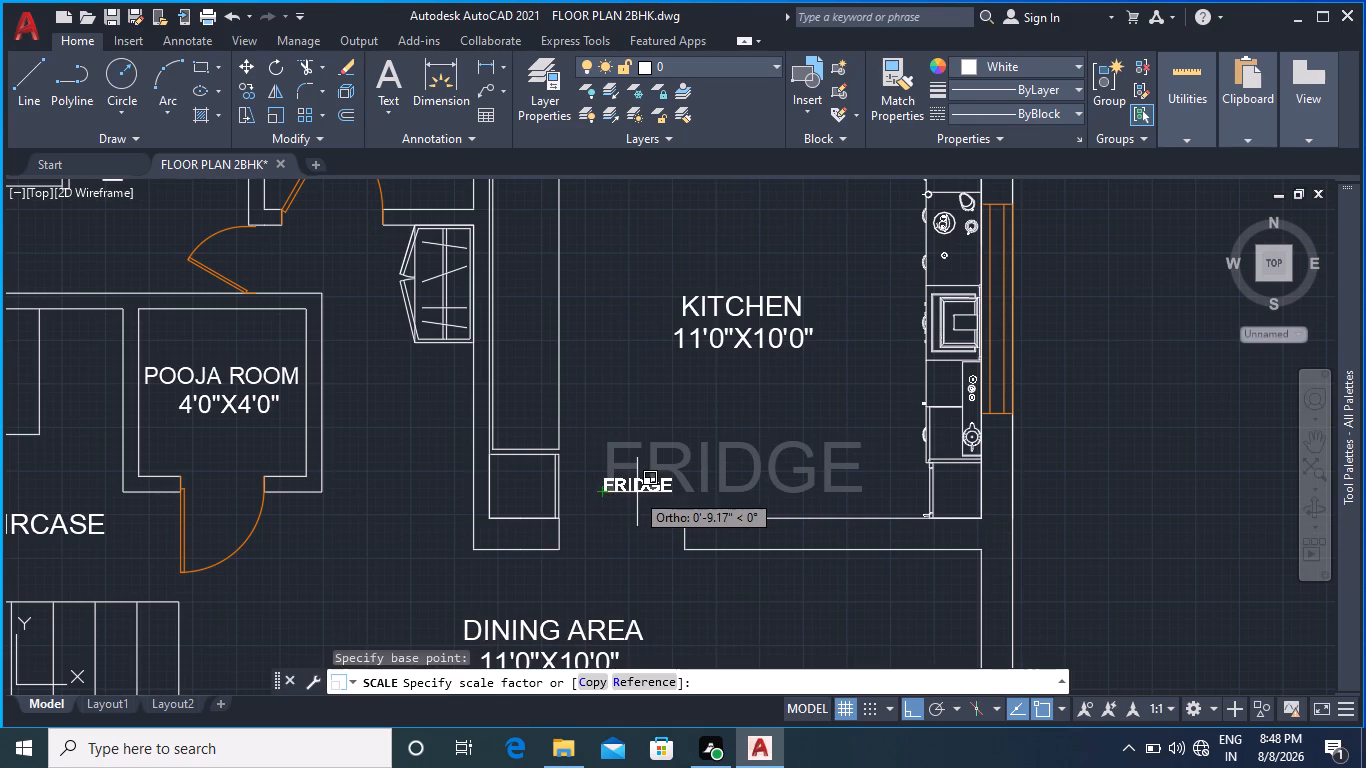
click(637, 492)
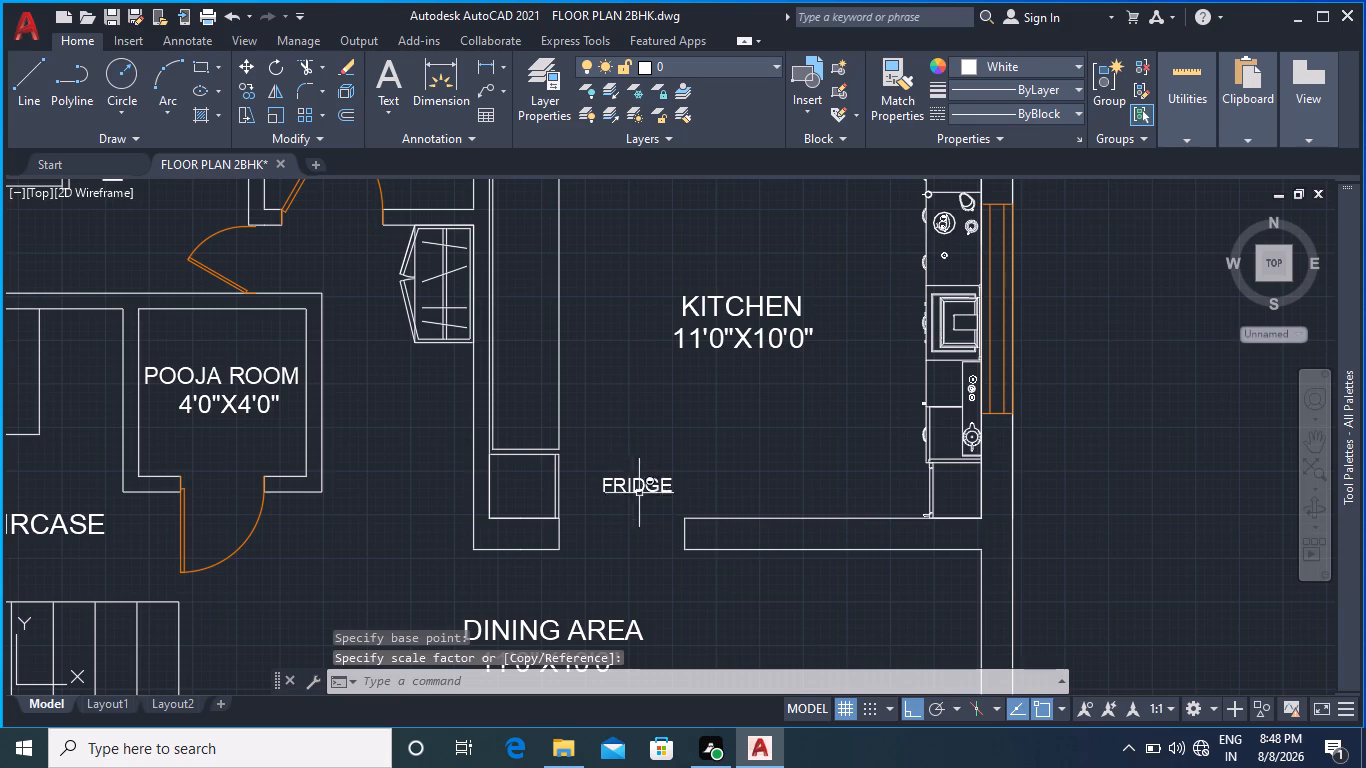
Move the FRIDGE label into the small box below the kitchen counter, with Ortho off, starting just above the box's bottom edge.
click(635, 488)
click(242, 64)
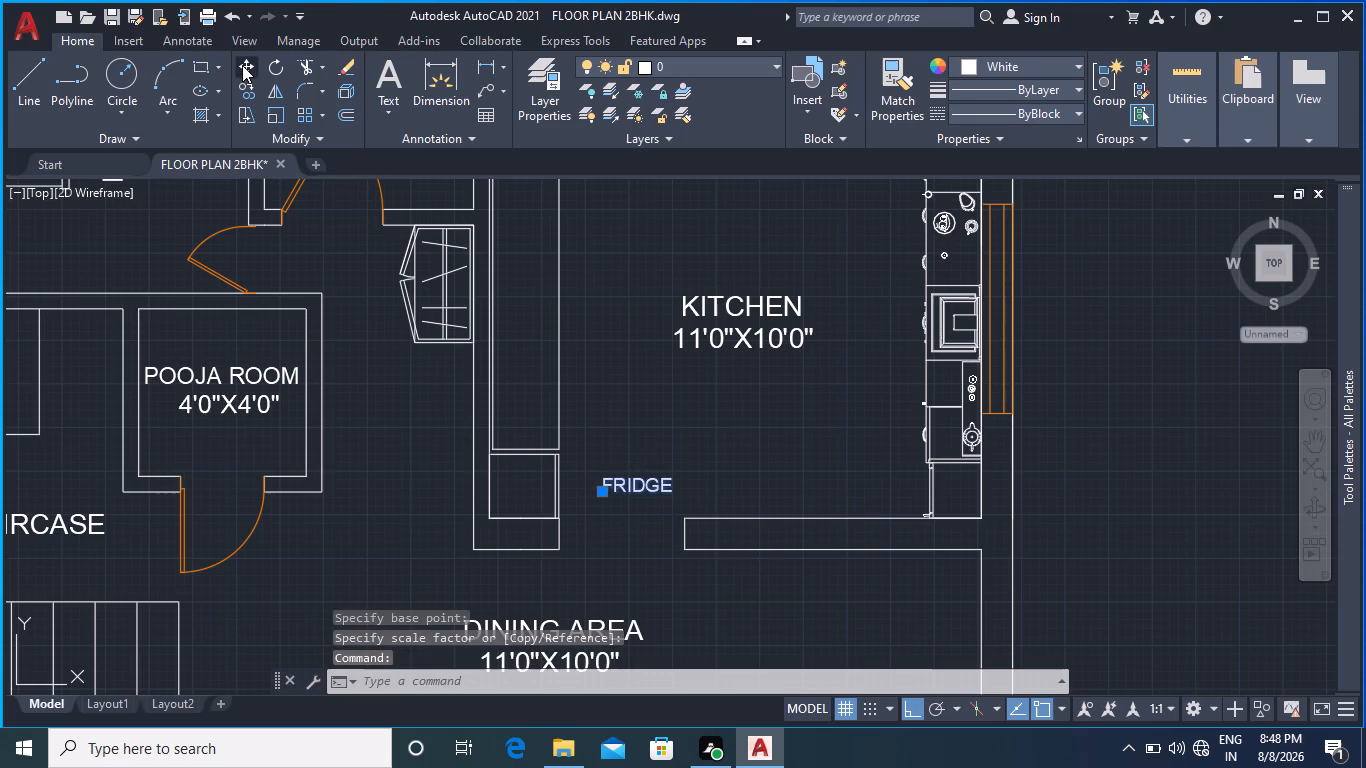
click(602, 491)
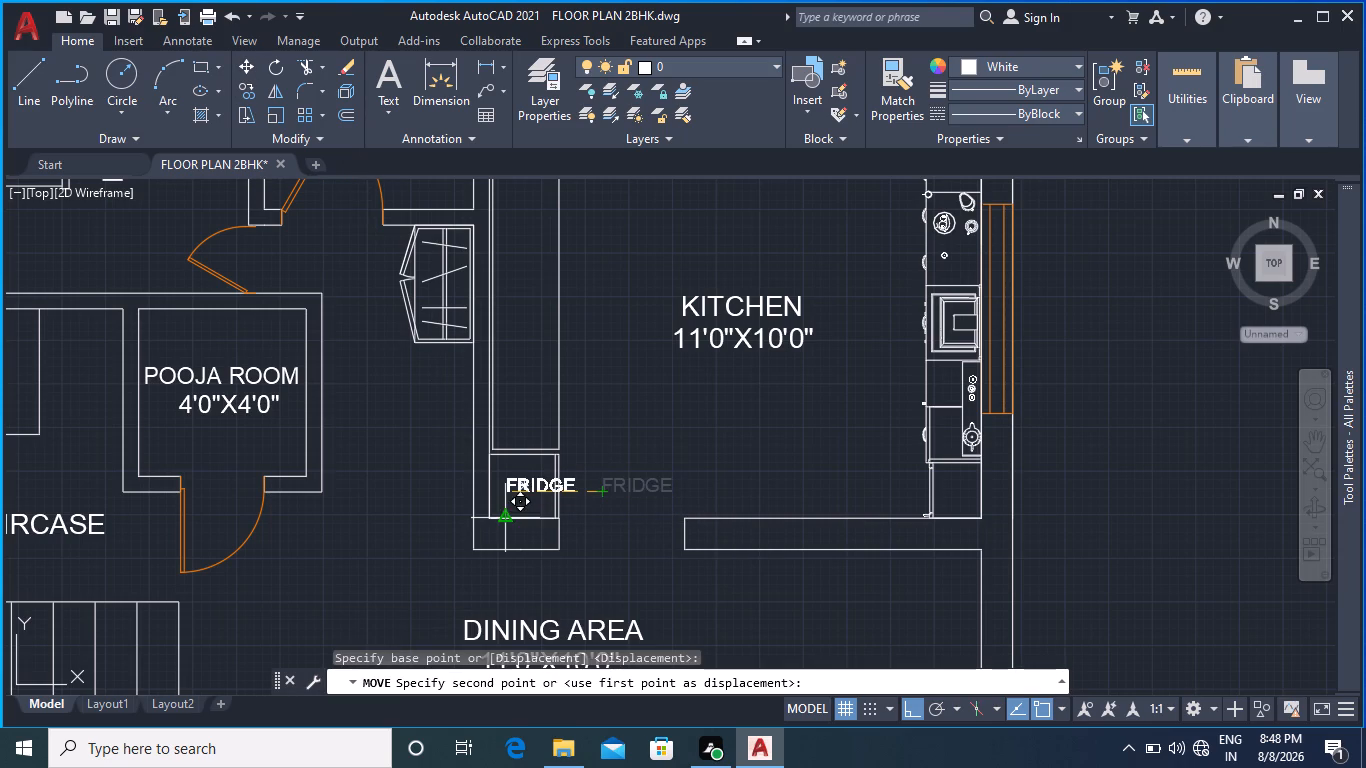
scroll(507, 510, up, 4)
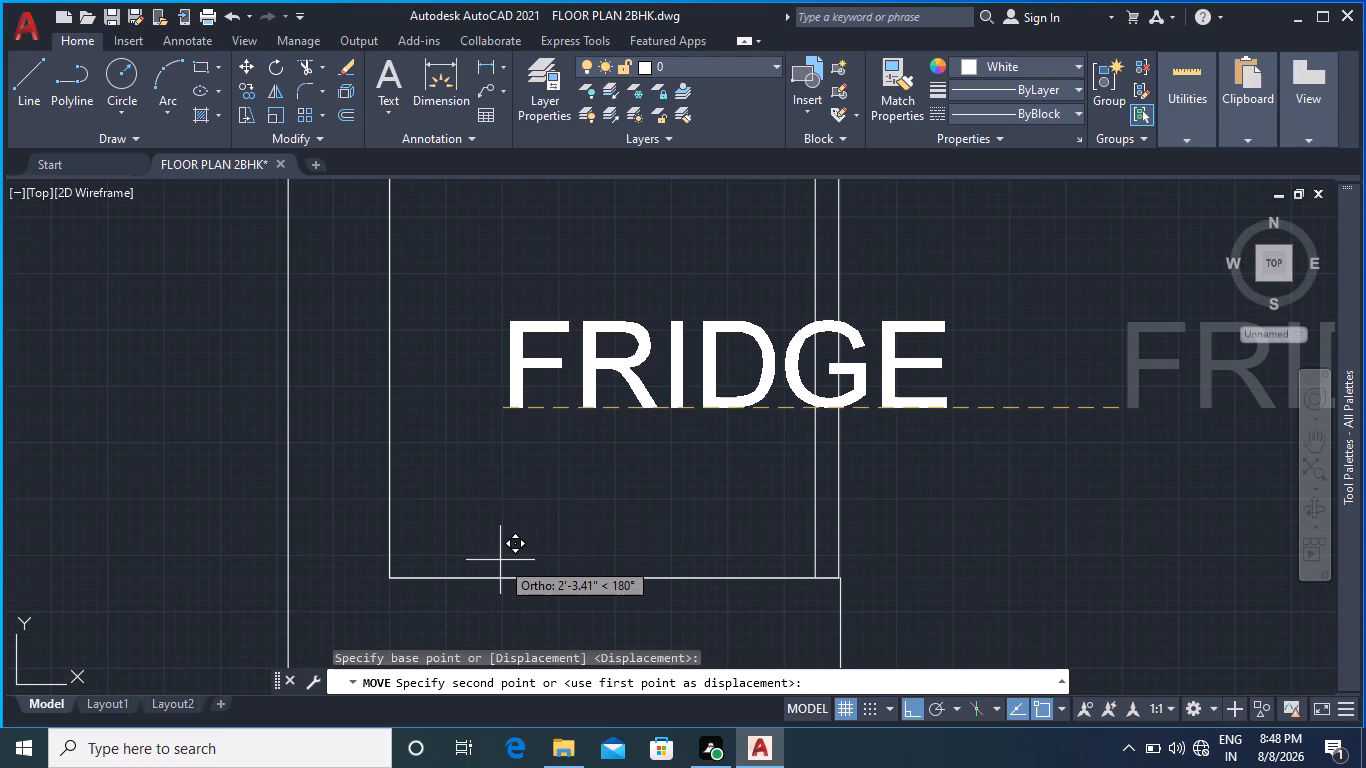
key(F8)
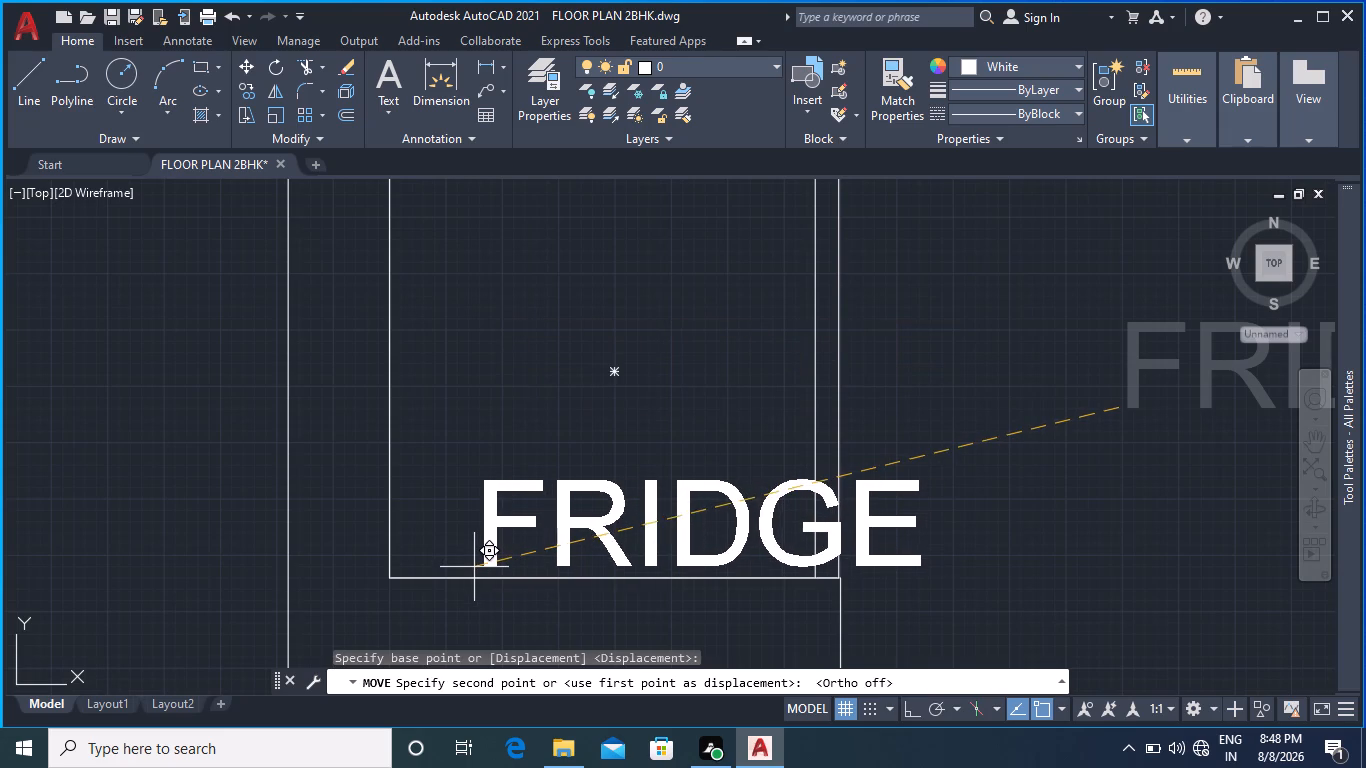
click(470, 567)
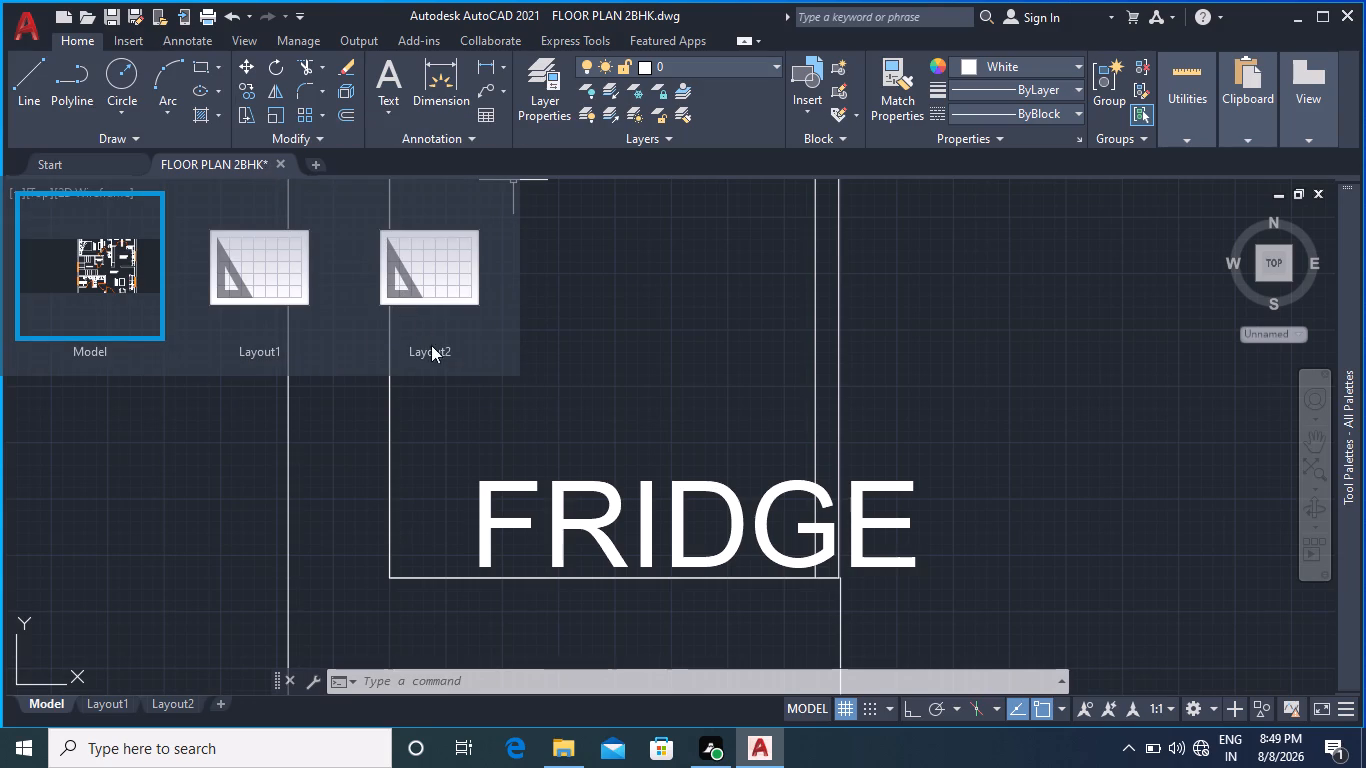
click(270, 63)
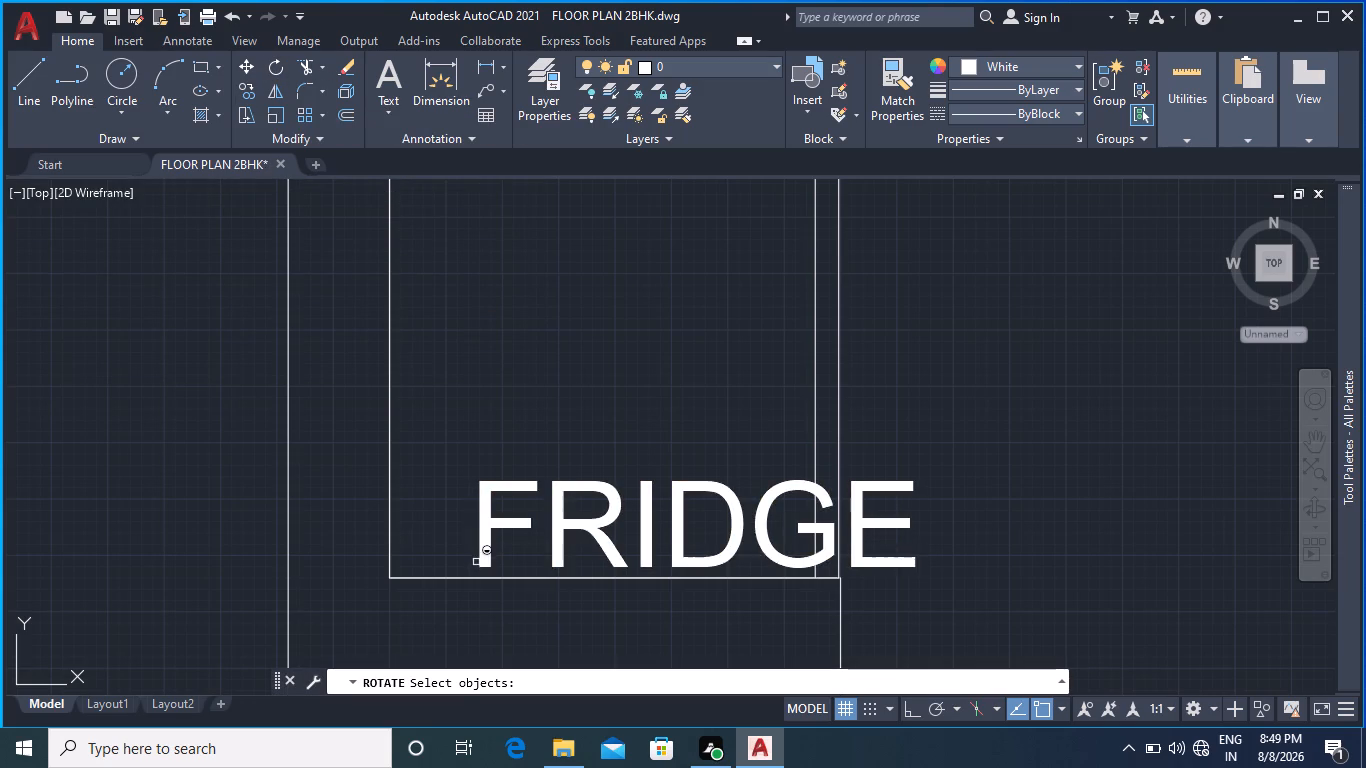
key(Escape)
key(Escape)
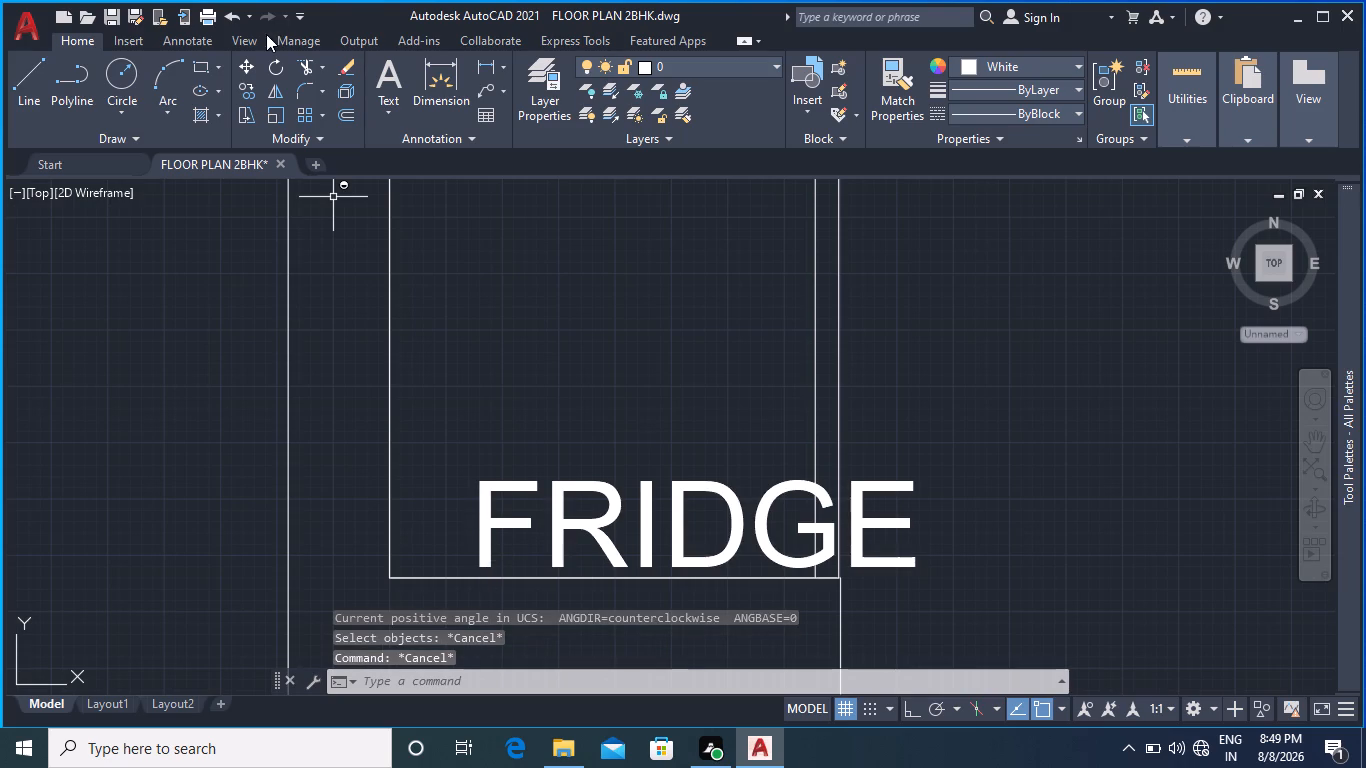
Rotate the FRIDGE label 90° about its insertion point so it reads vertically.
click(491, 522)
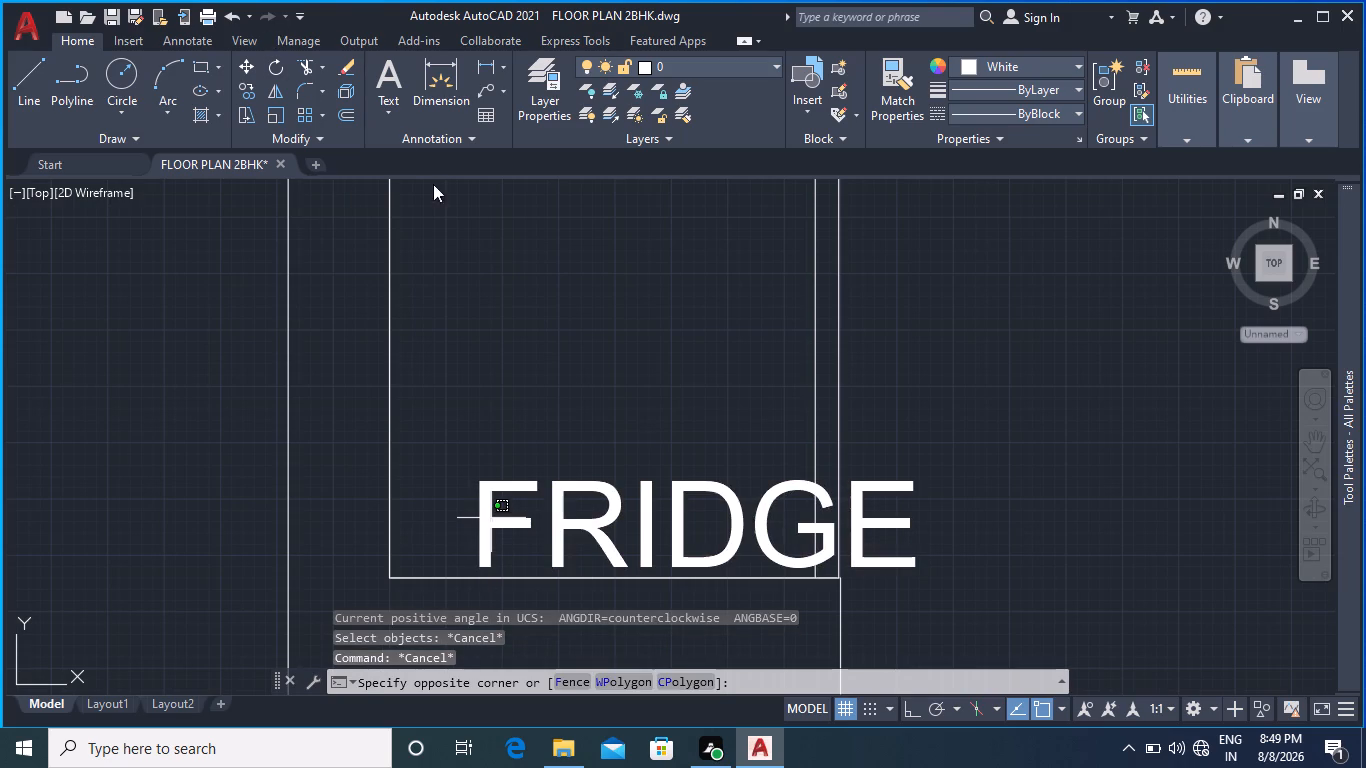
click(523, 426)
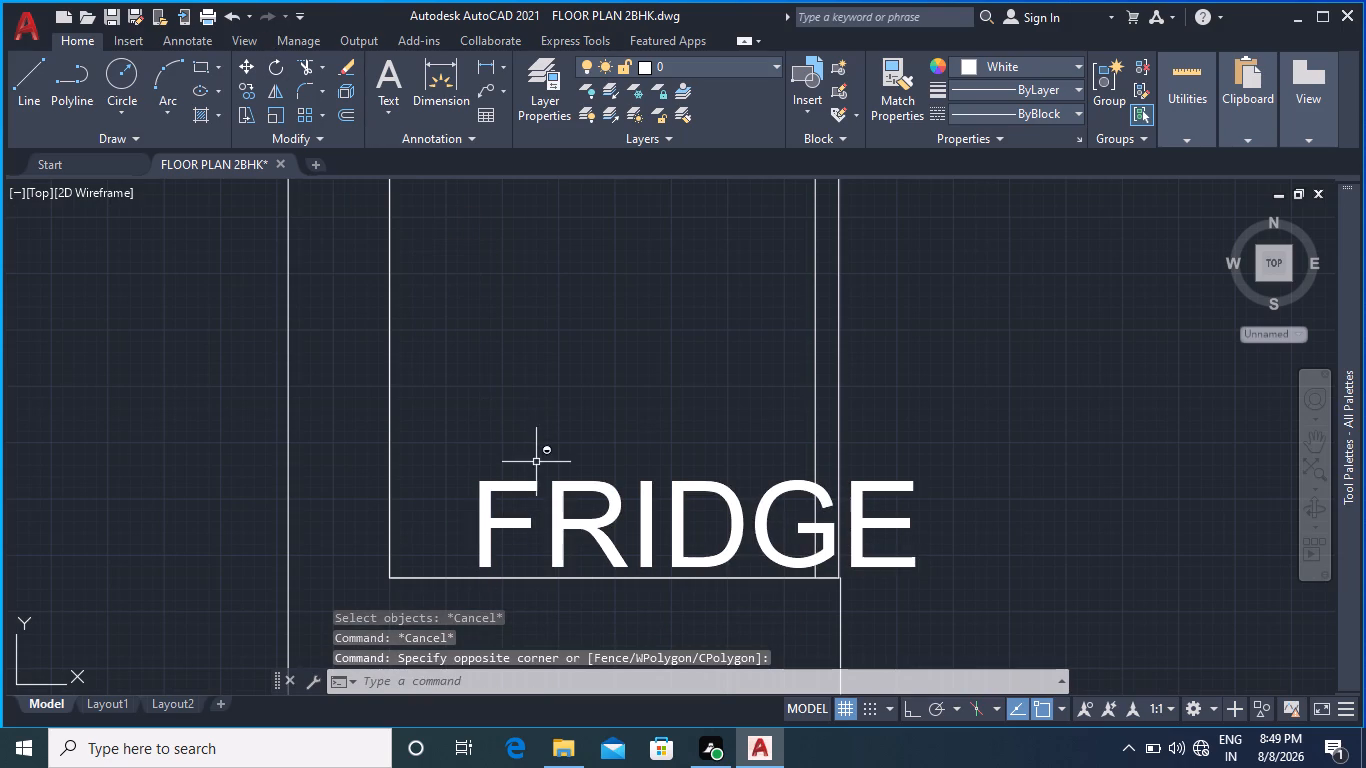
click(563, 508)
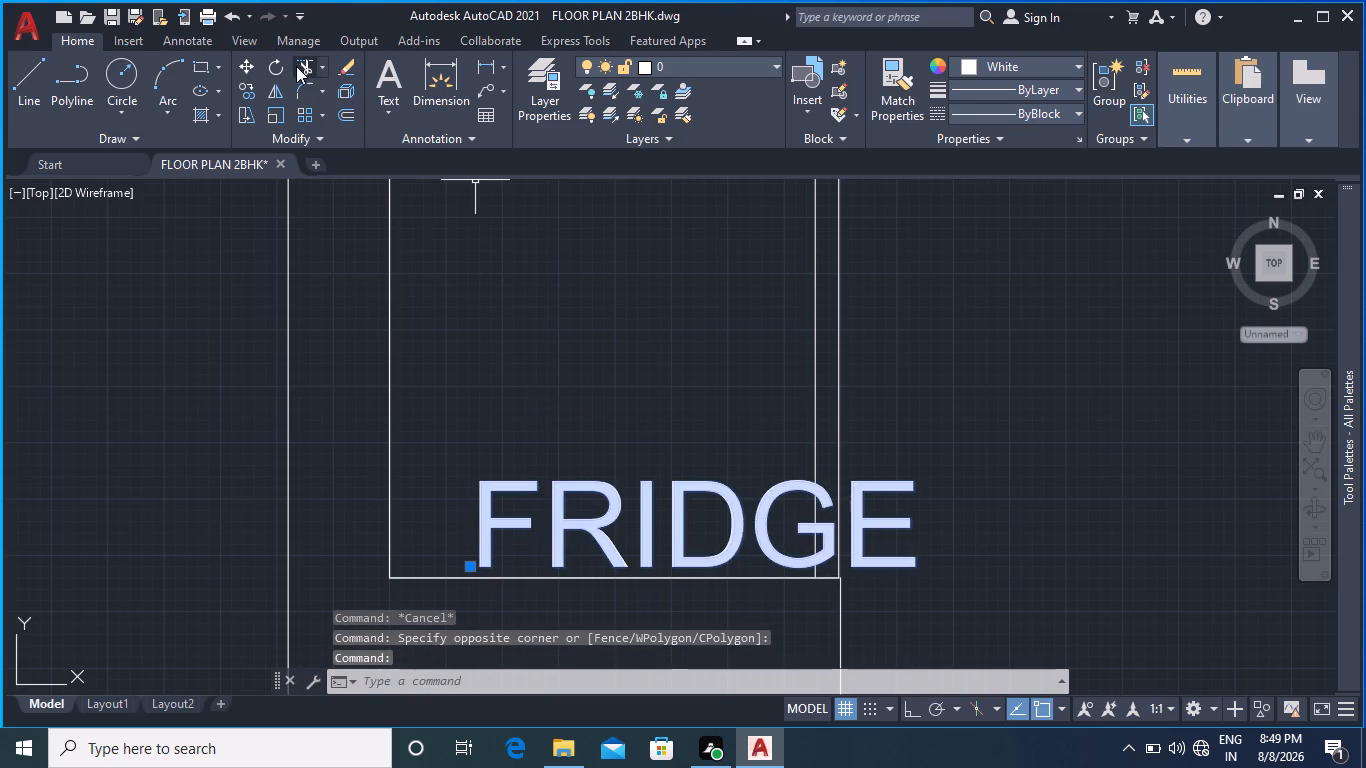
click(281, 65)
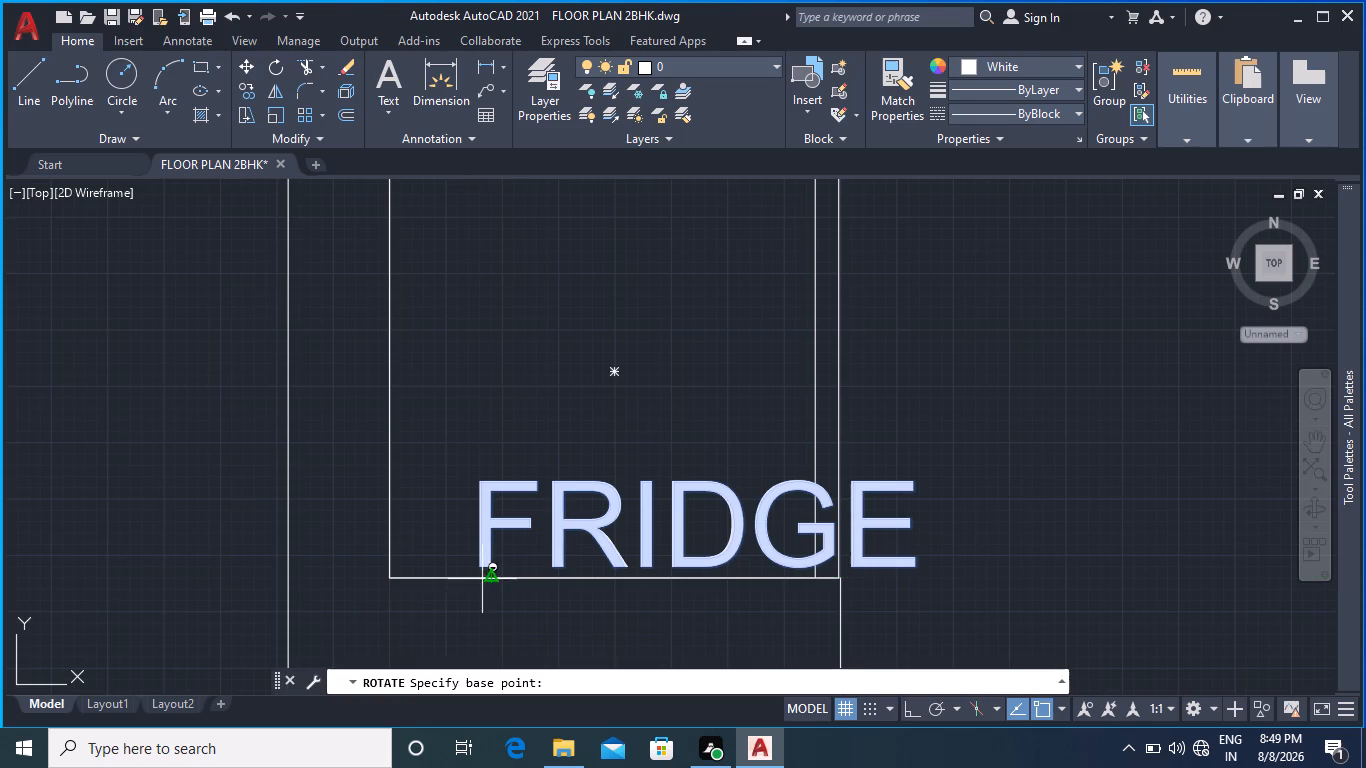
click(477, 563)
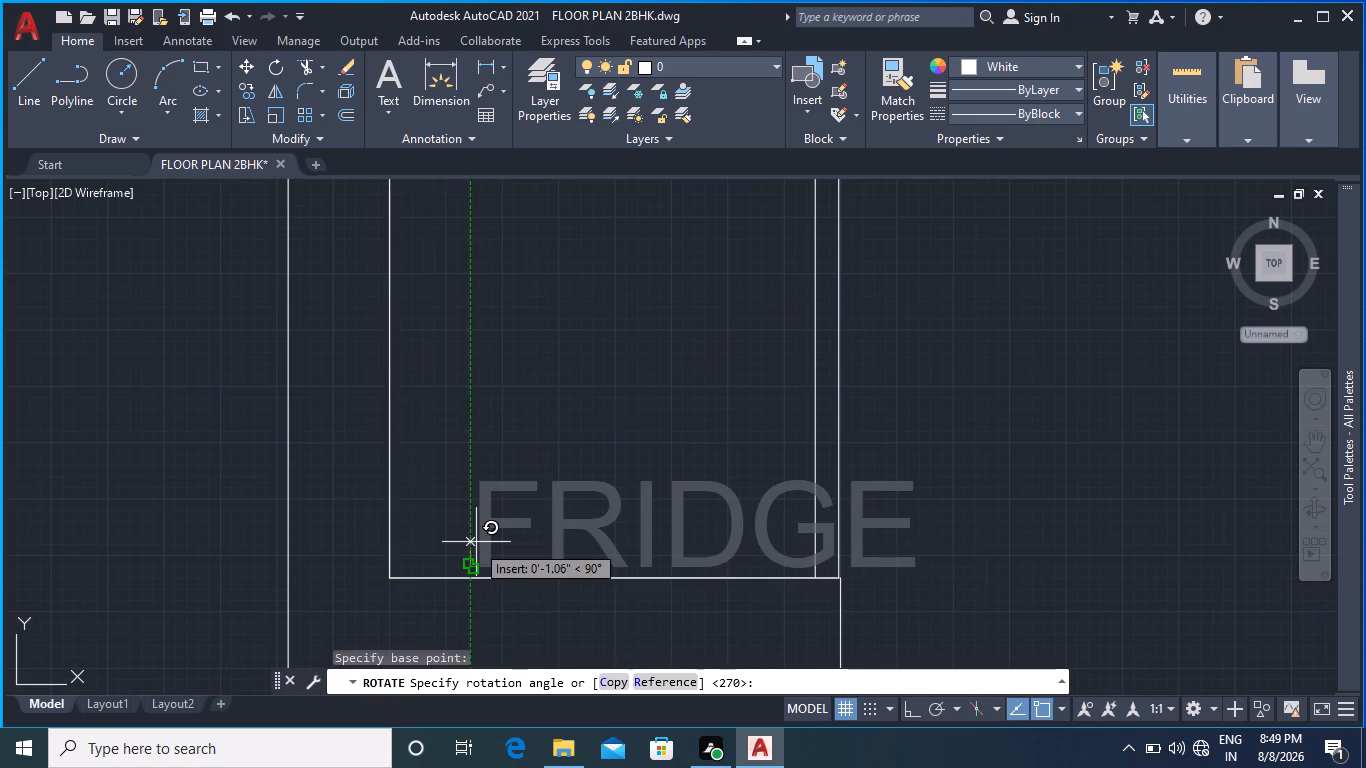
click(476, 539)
Move the vertical FRIDGE label up and slightly left so its insertion point sits near mid-height of the box, just inside its left edge.
scroll(526, 474, down, 2)
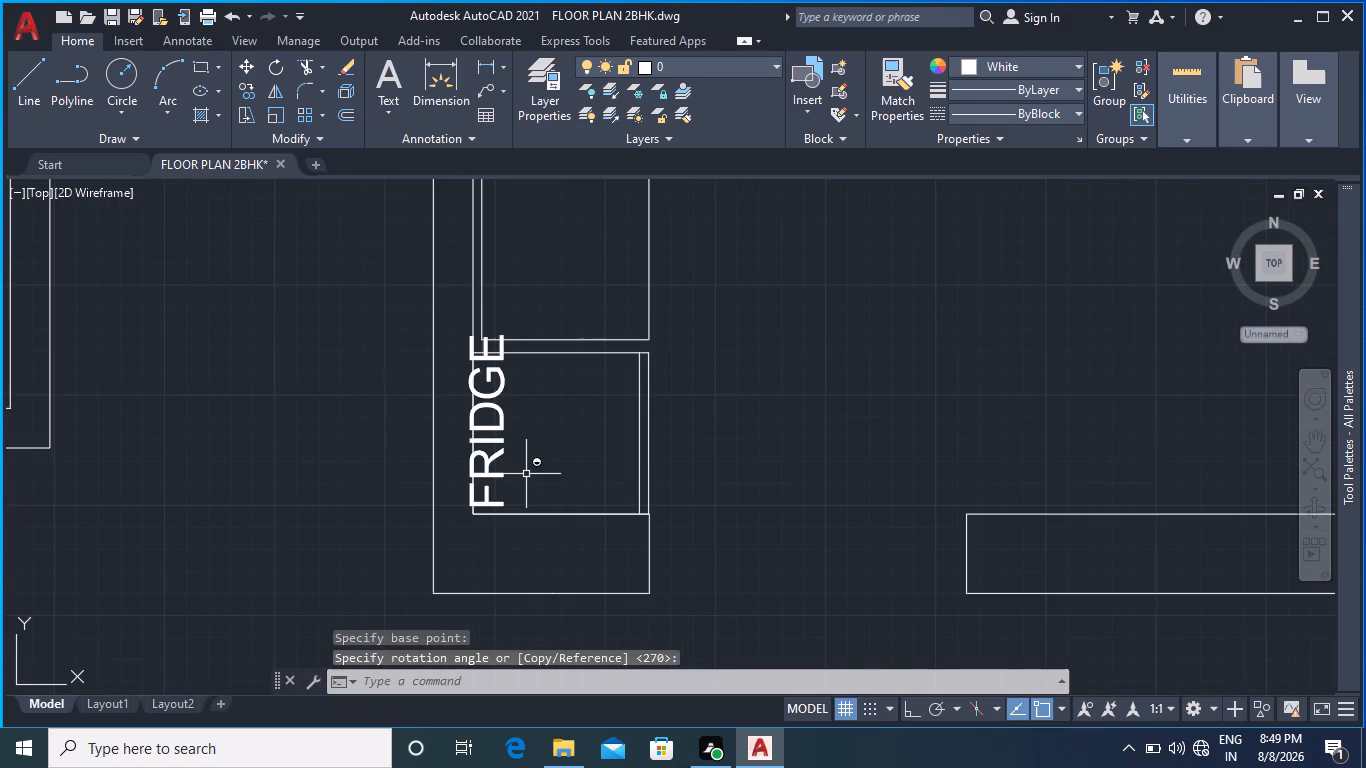
click(492, 430)
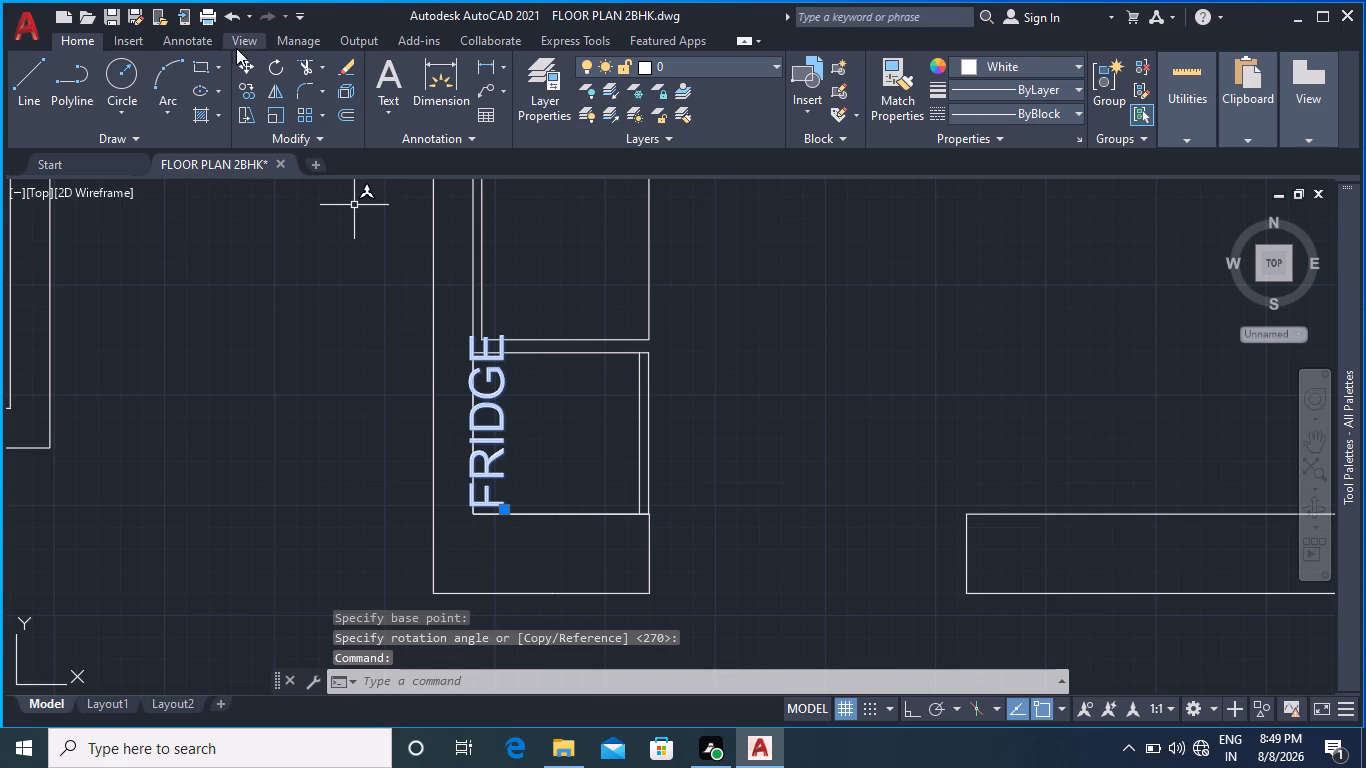
click(248, 62)
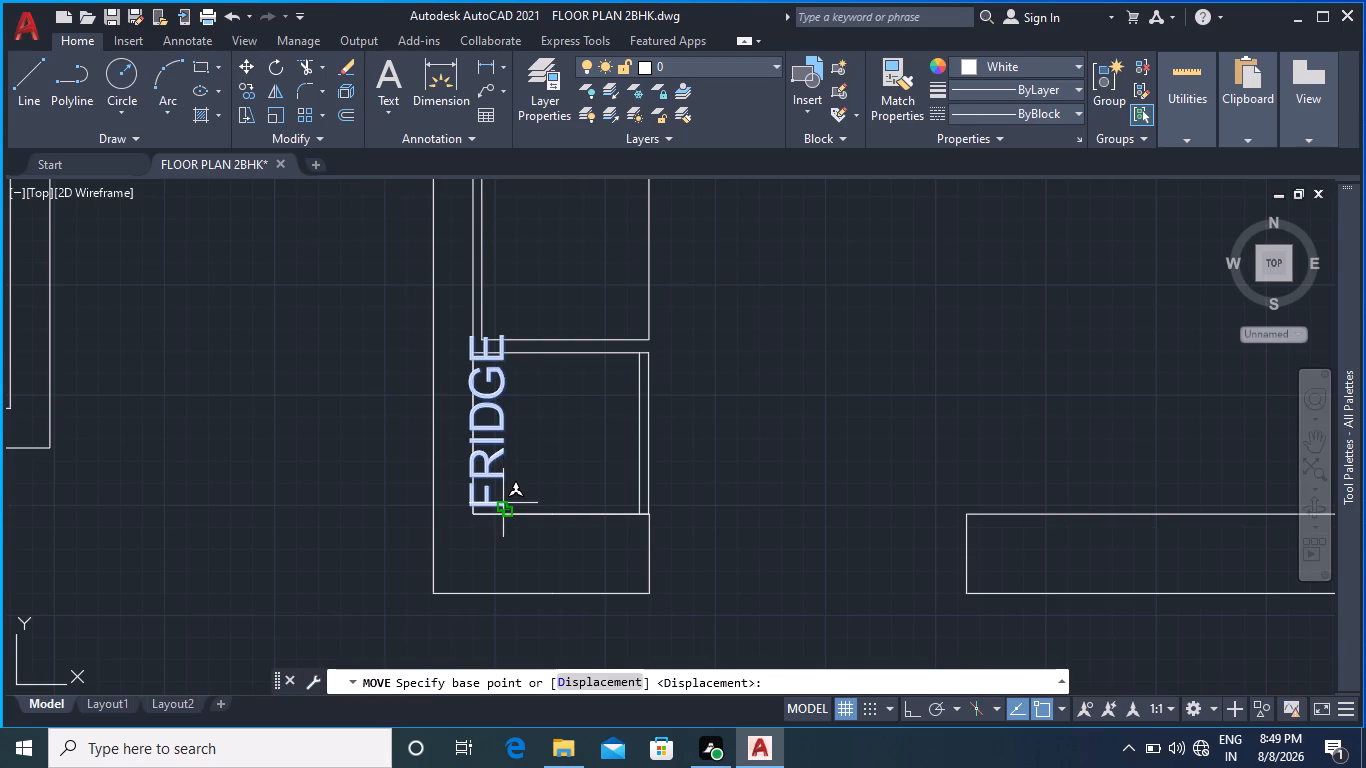
click(504, 508)
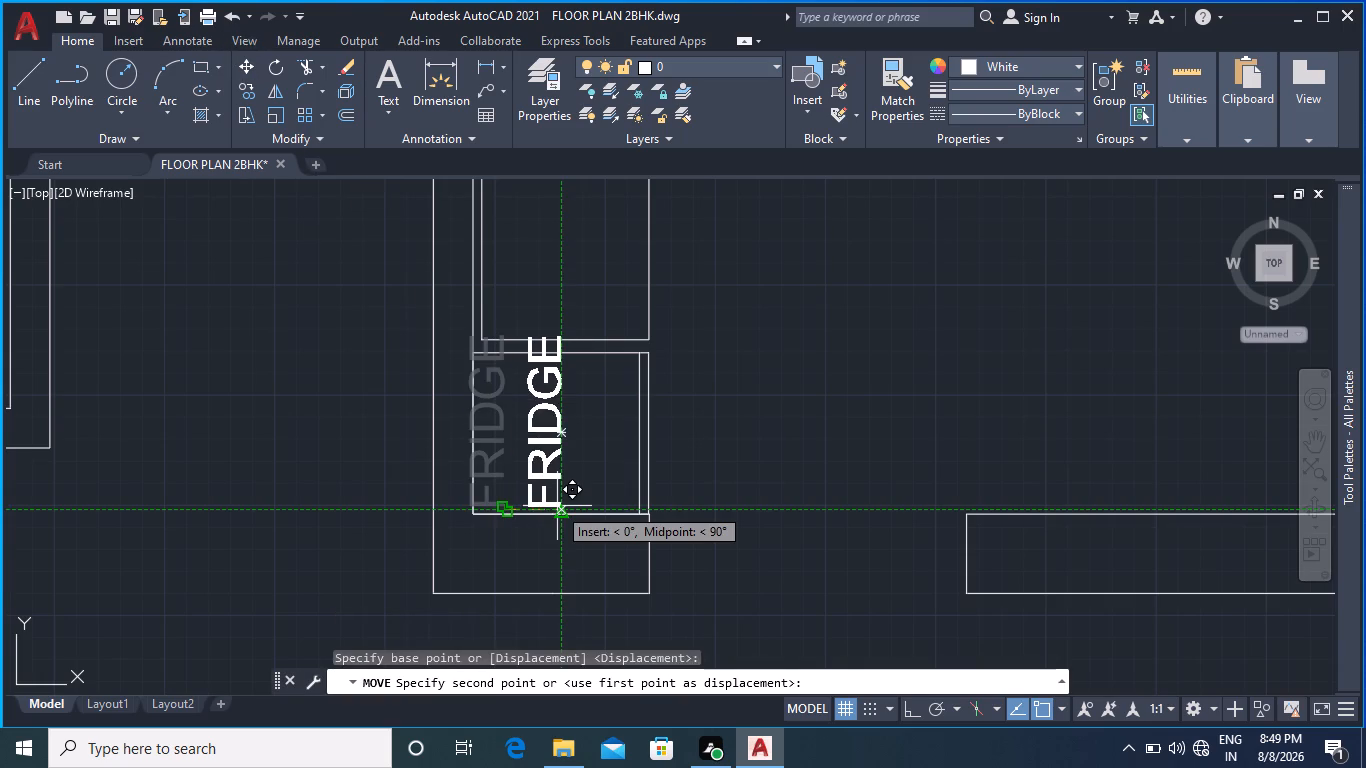
click(484, 446)
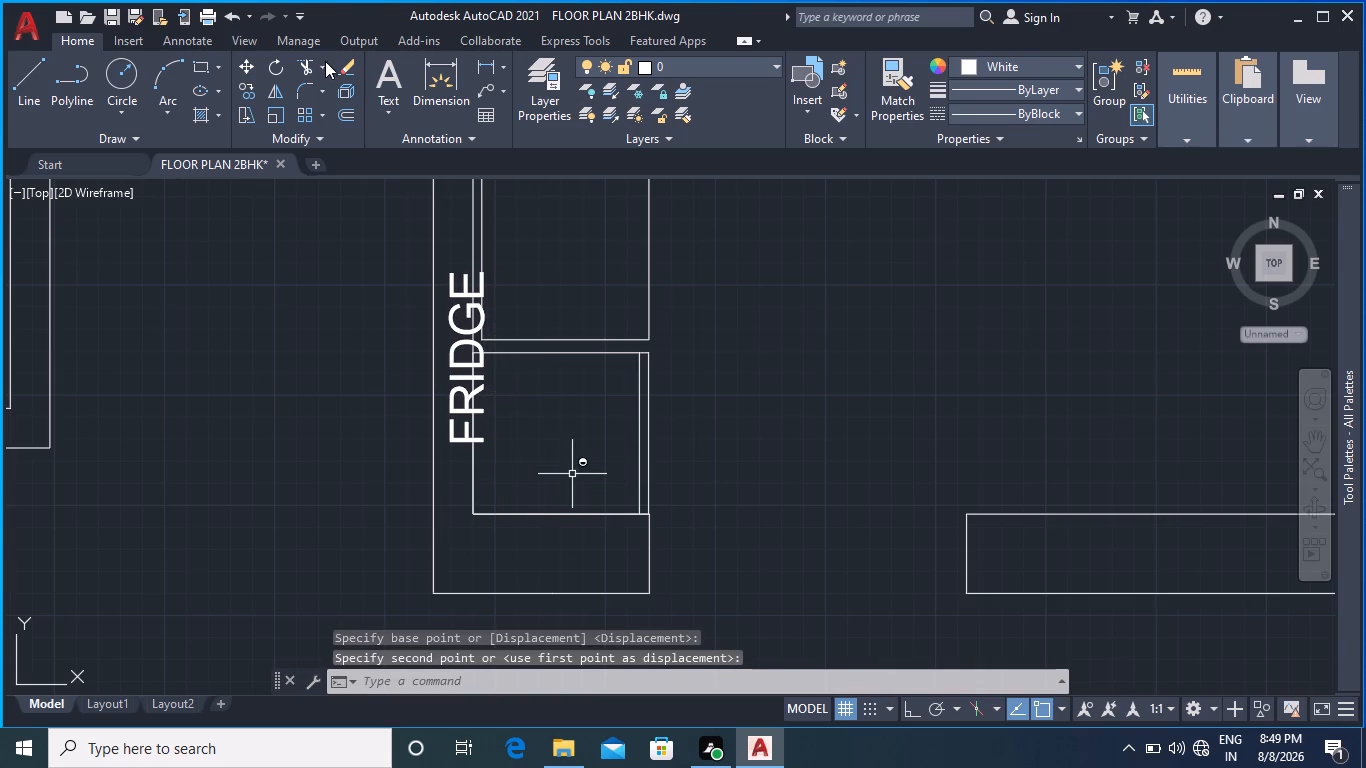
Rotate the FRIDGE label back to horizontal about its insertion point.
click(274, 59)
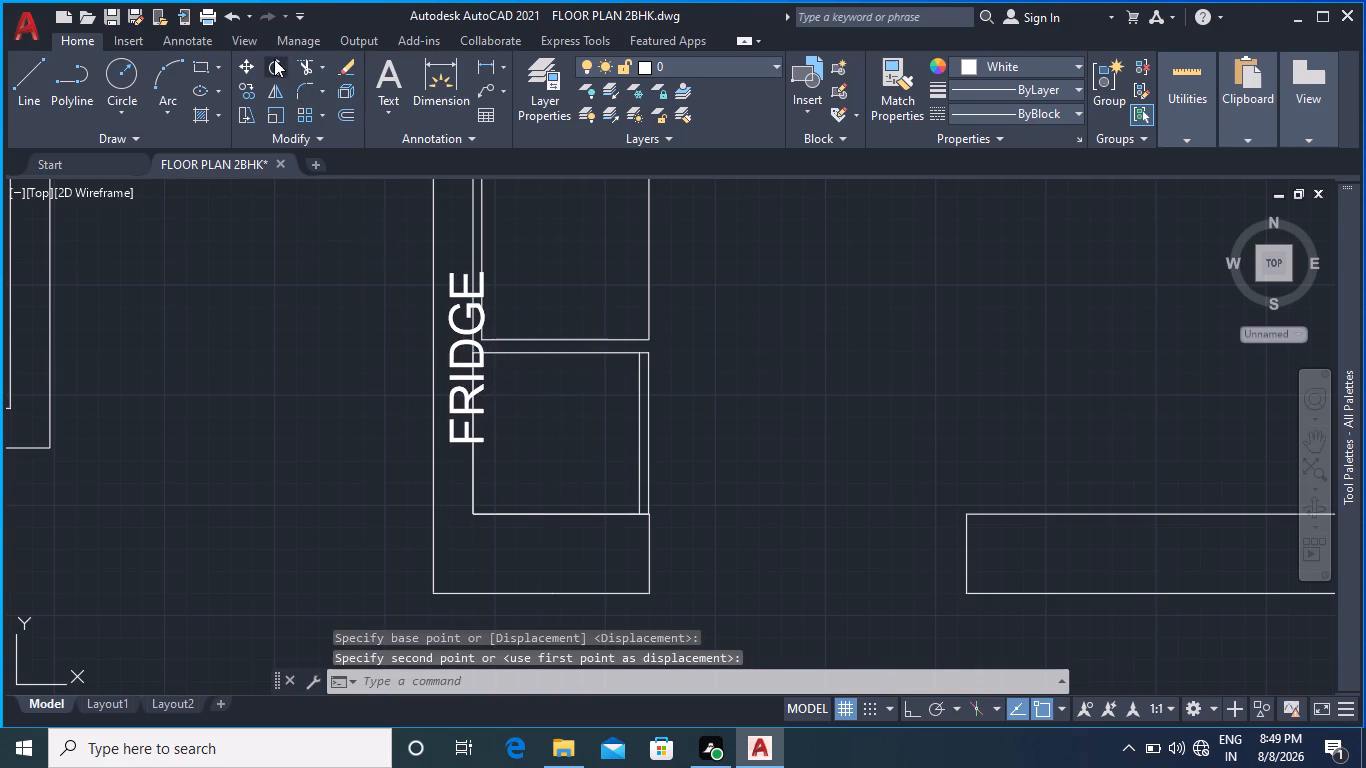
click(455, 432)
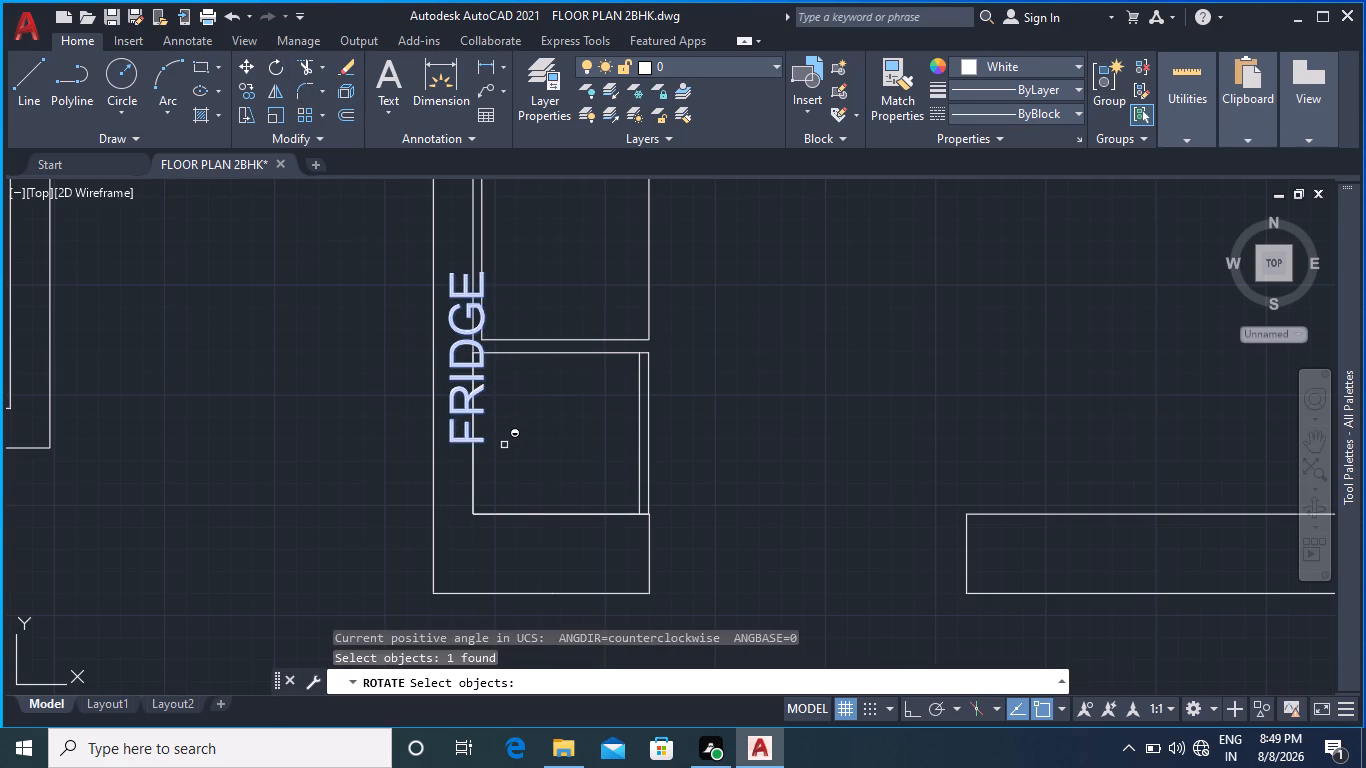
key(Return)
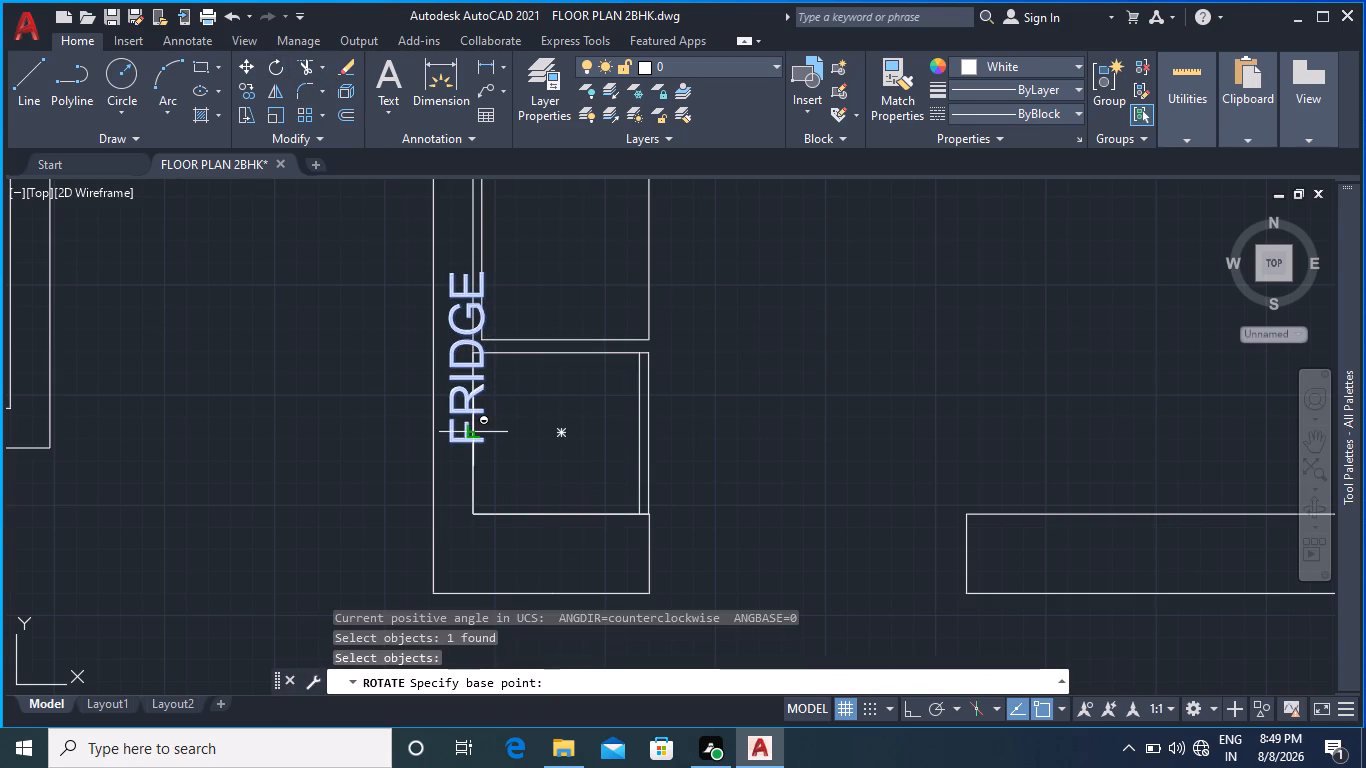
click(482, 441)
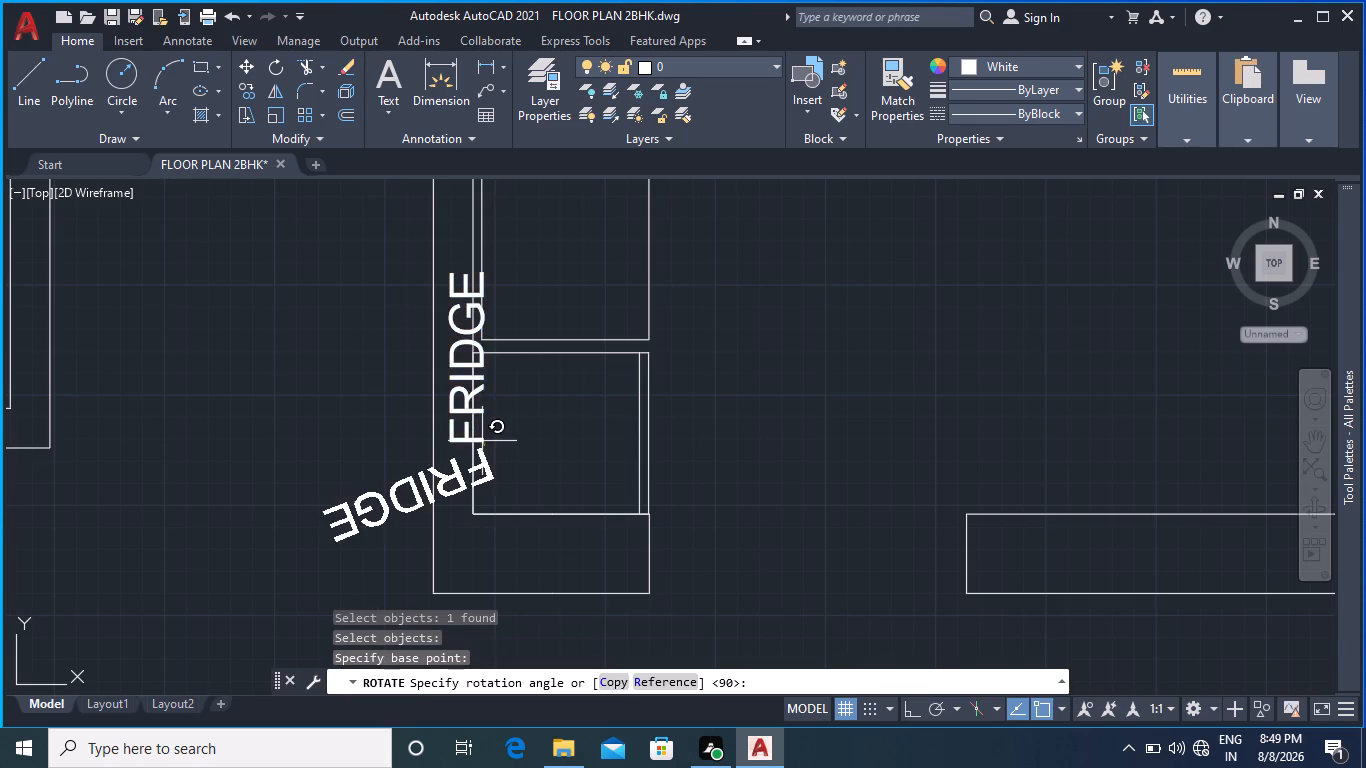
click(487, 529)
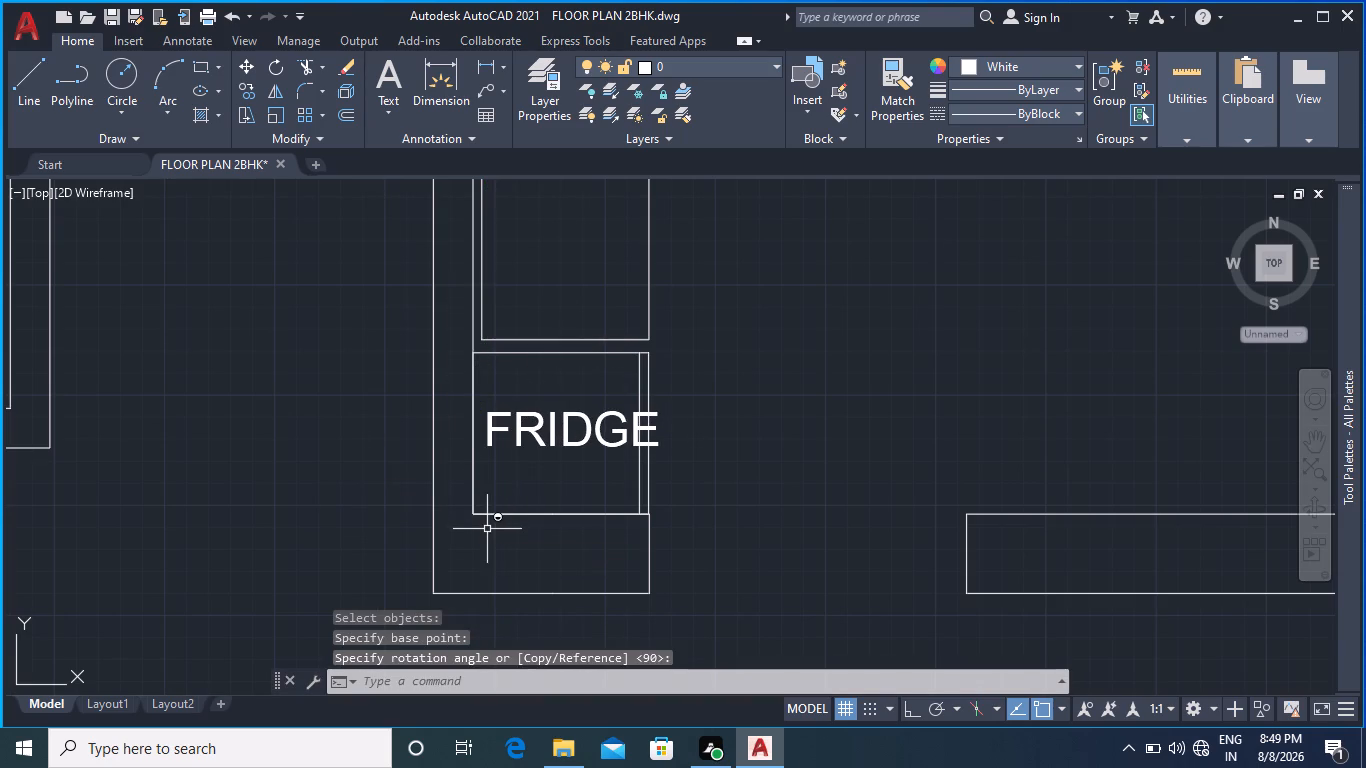
Select the horizontal FRIDGE label in the small box below the kitchen counter.
click(555, 436)
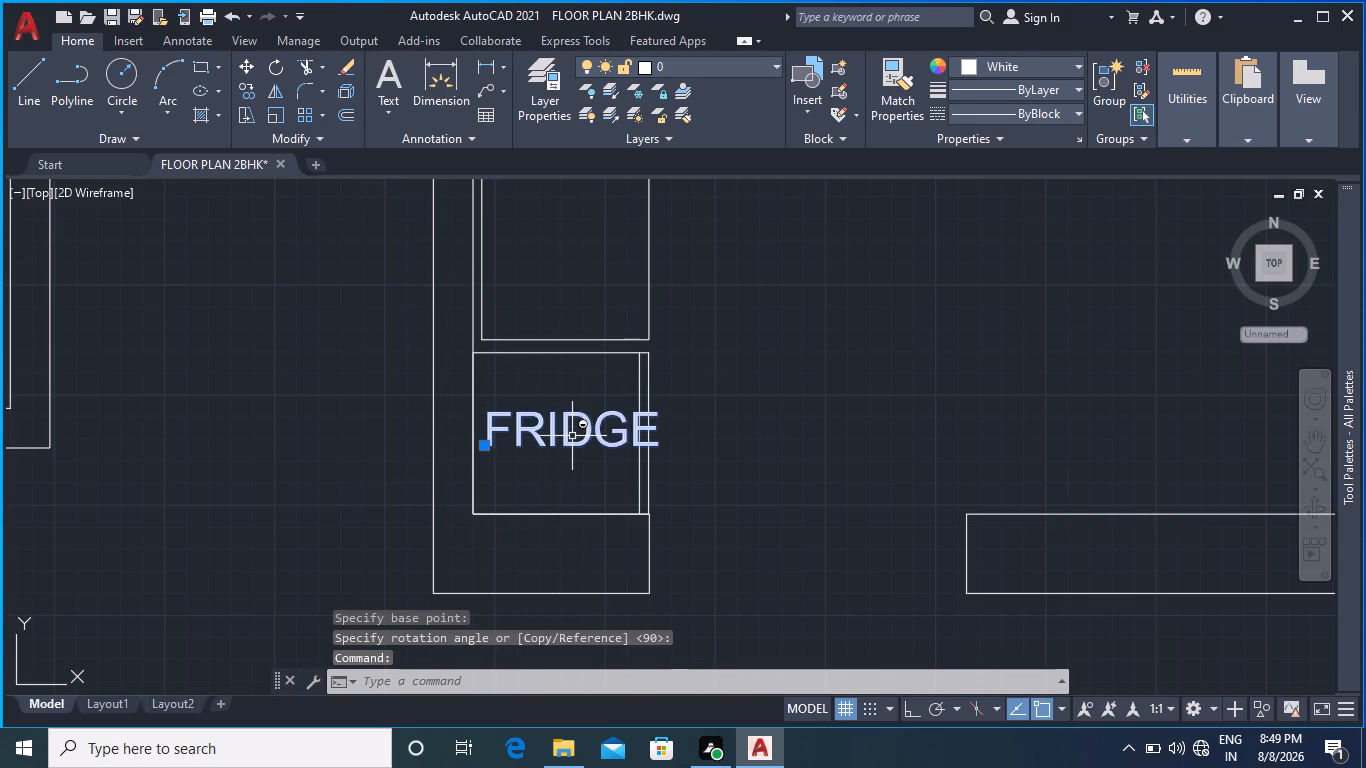
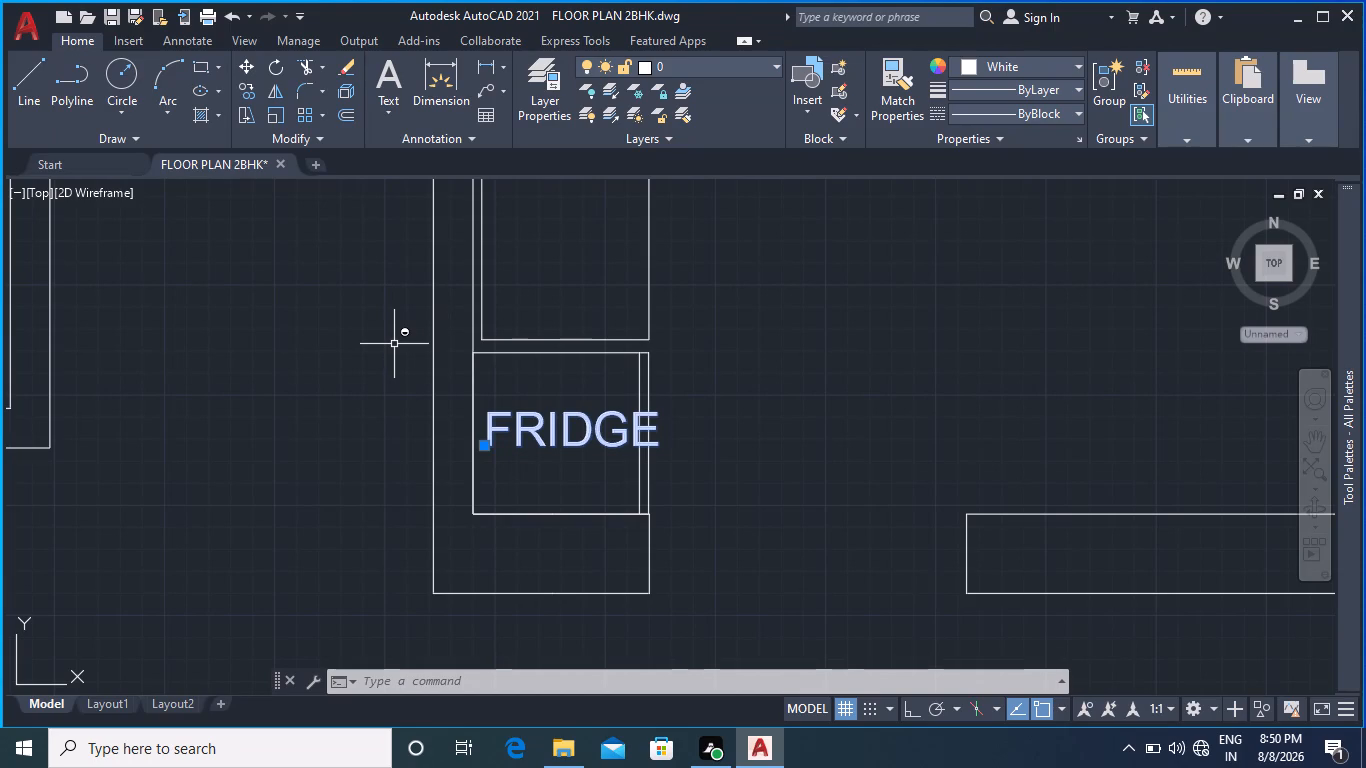
Scale the FRIDGE label down about its insertion point so it fits between the box's side lines.
scroll(520, 436, up, 1)
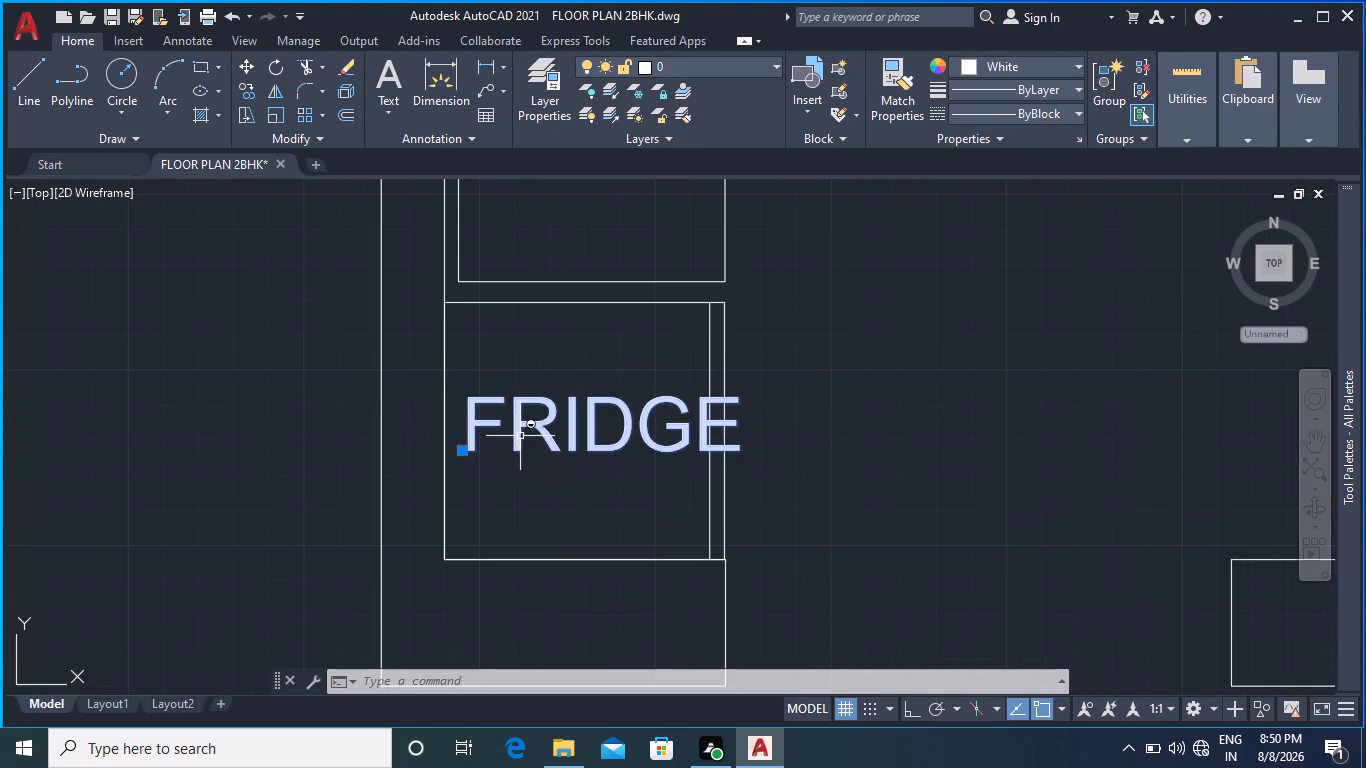
right_click(513, 423)
click(564, 431)
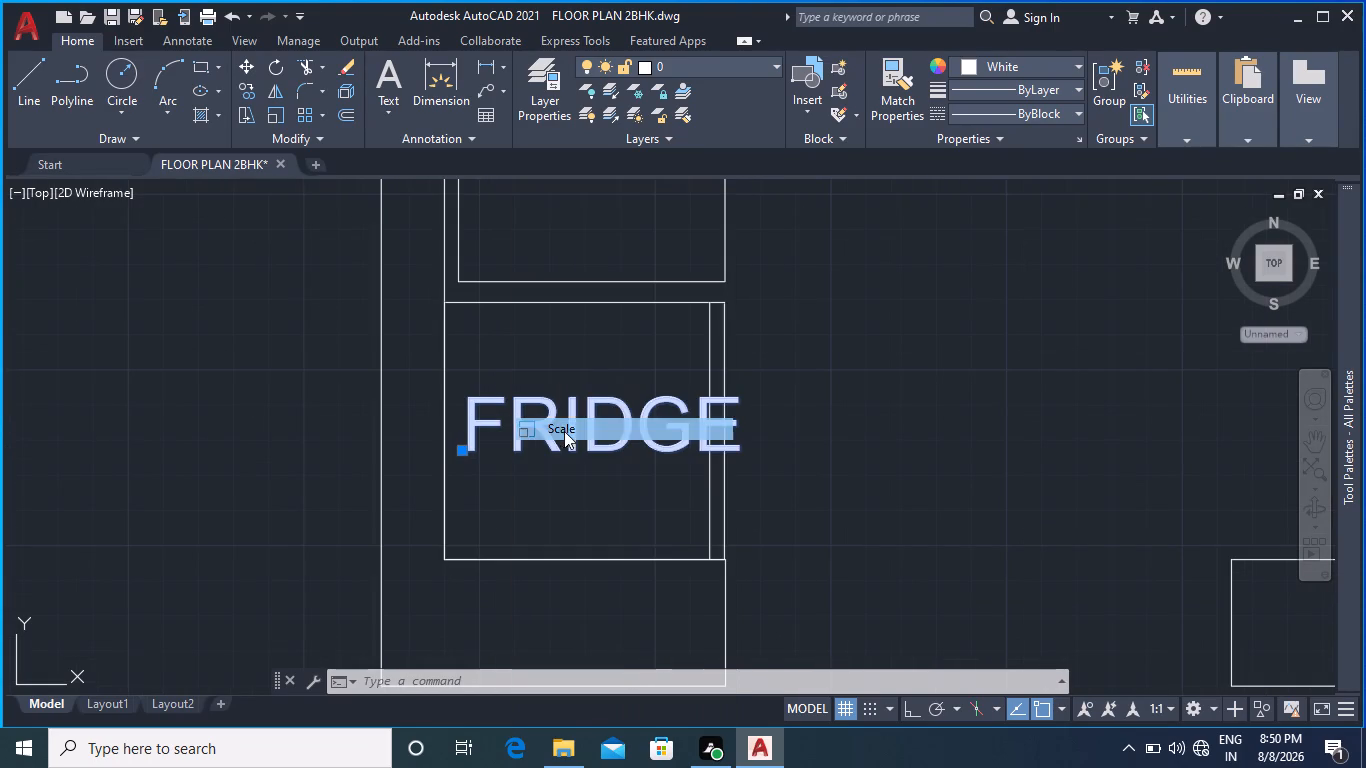
click(466, 450)
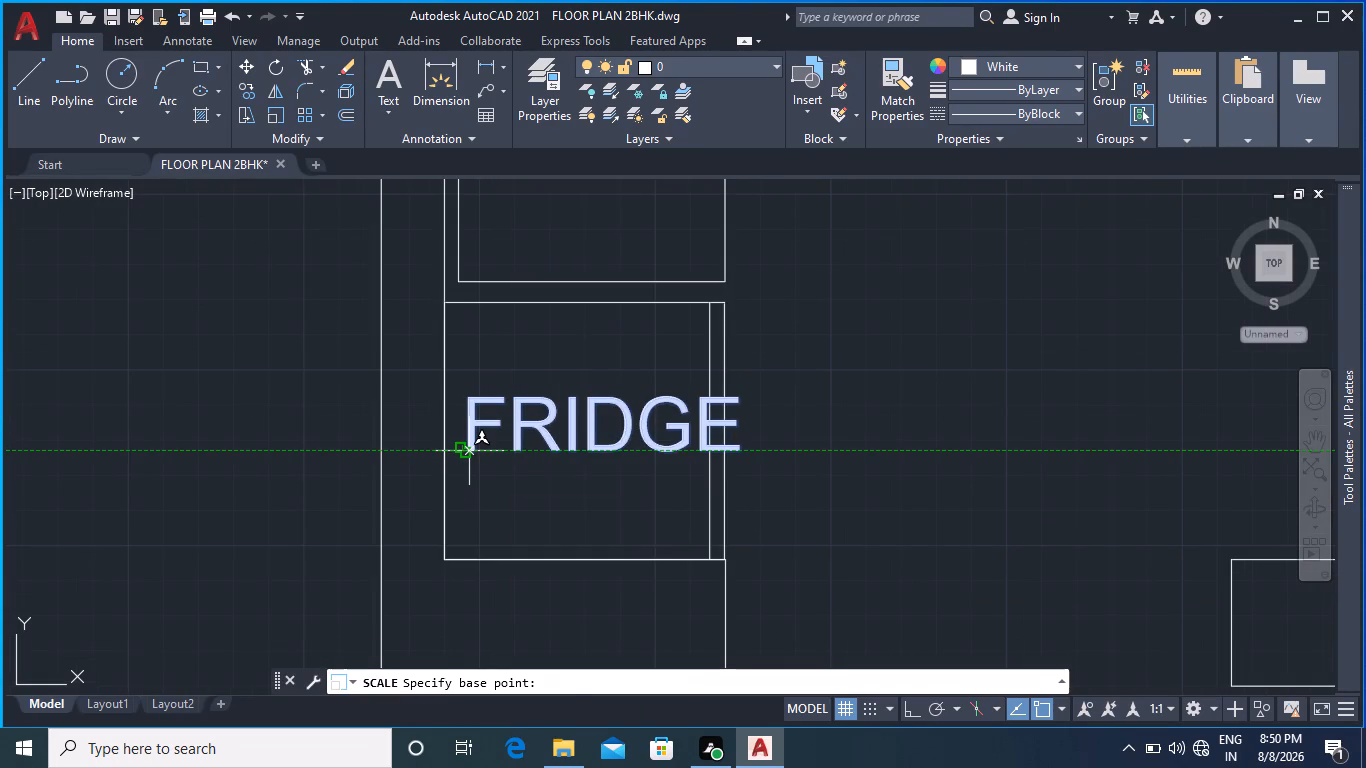
click(569, 470)
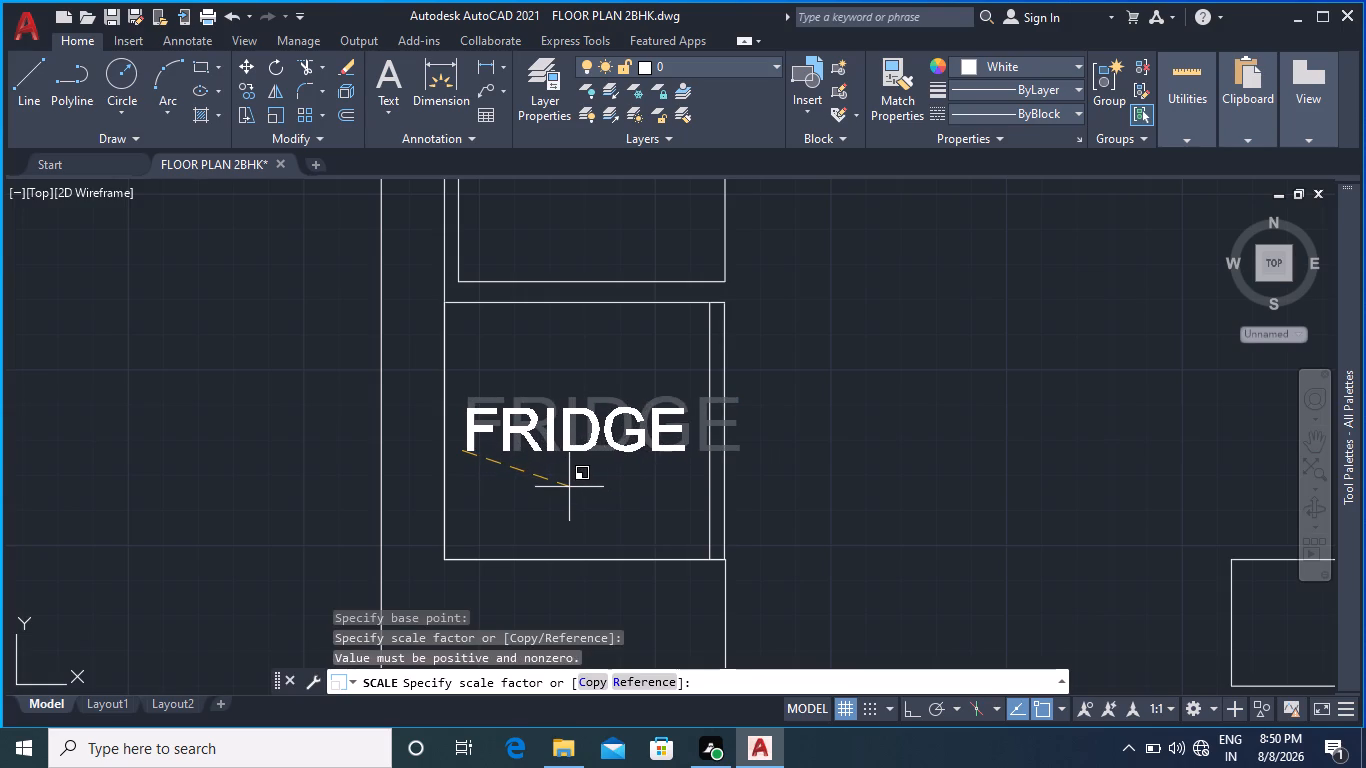
click(571, 486)
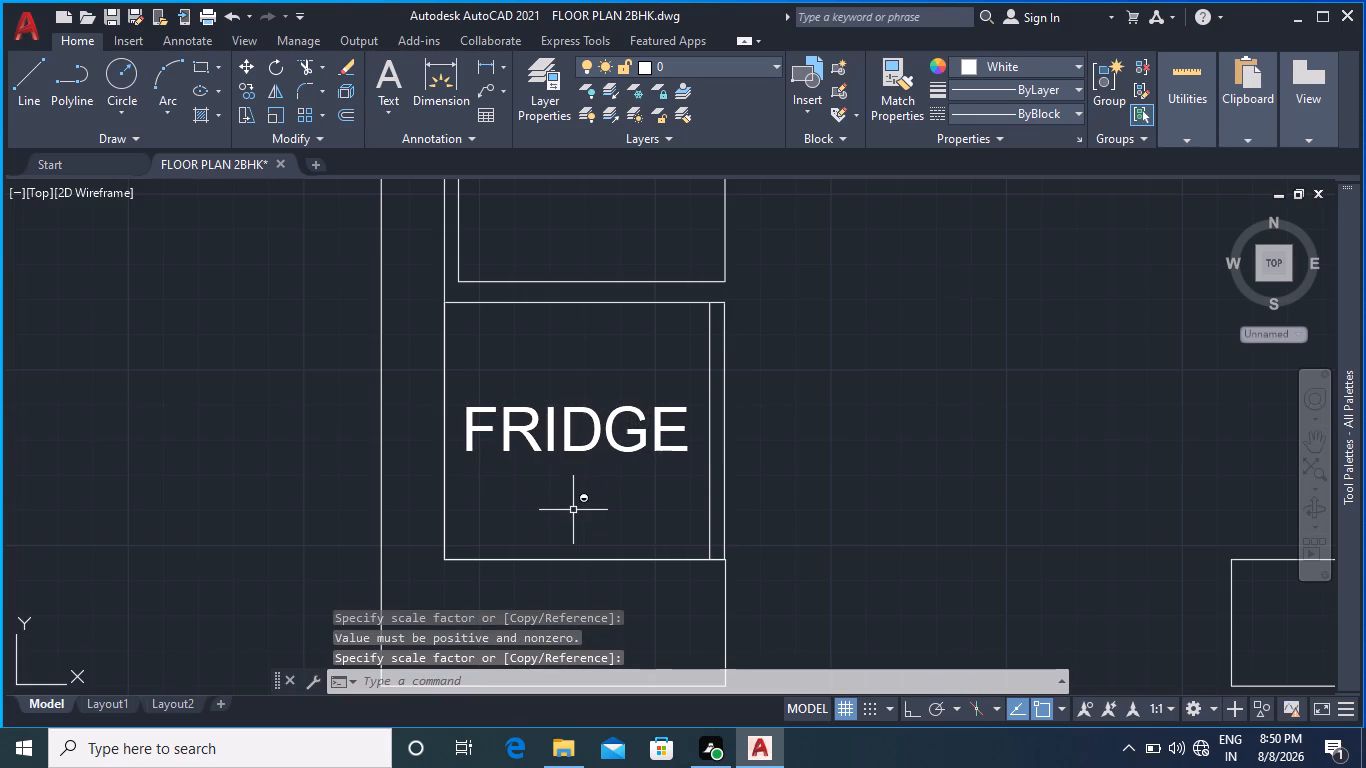
Review the room labels and the FRIDGE label across the whole floor plan.
scroll(573, 510, down, 1)
scroll(744, 489, down, 1)
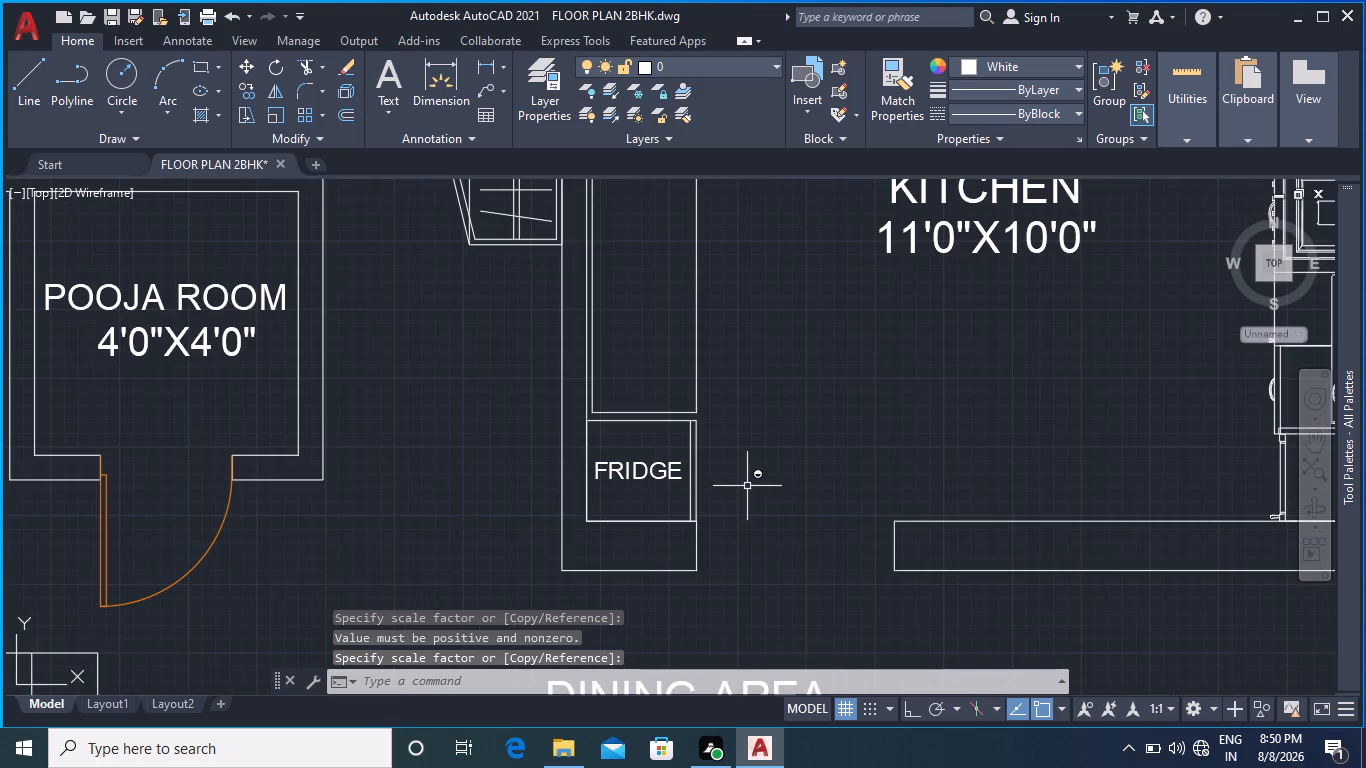
middle_drag(747, 485, 563, 445)
scroll(578, 436, down, 3)
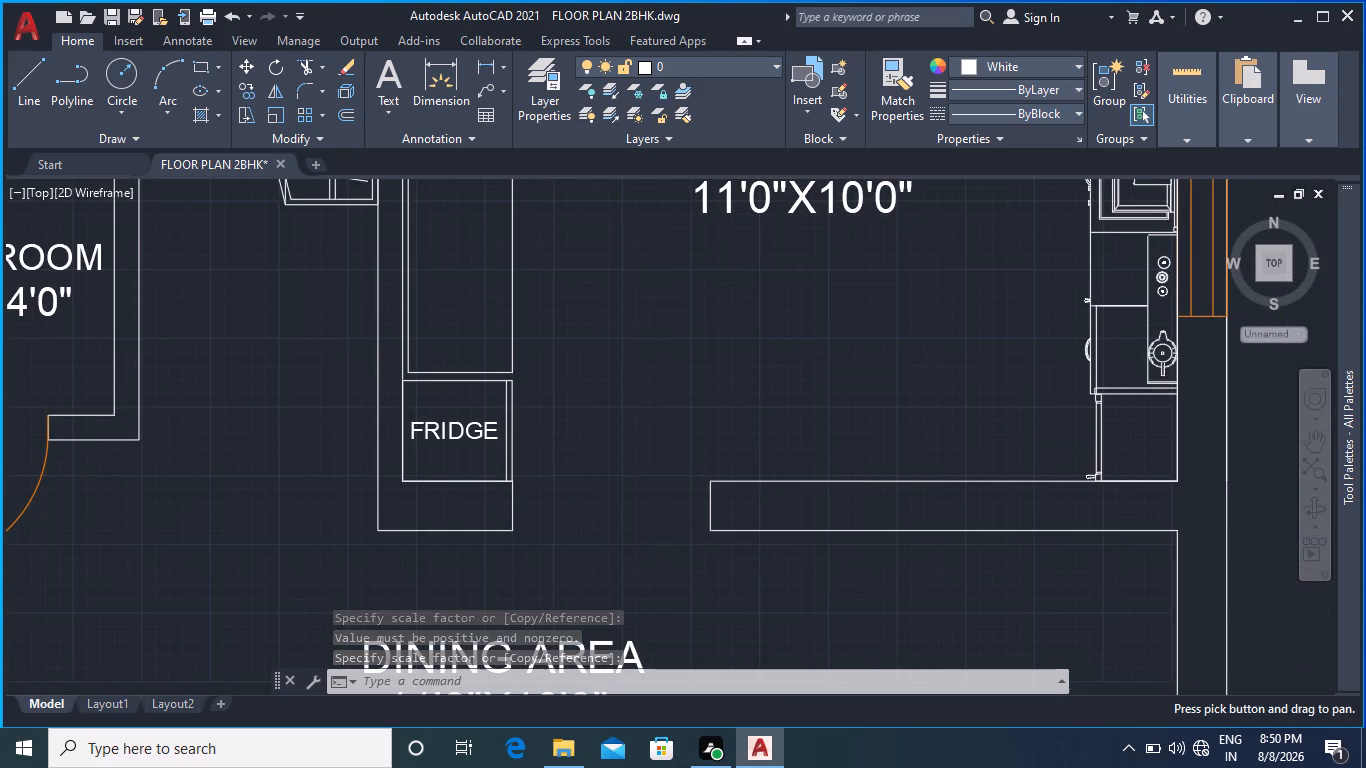
middle_drag(771, 297, 771, 452)
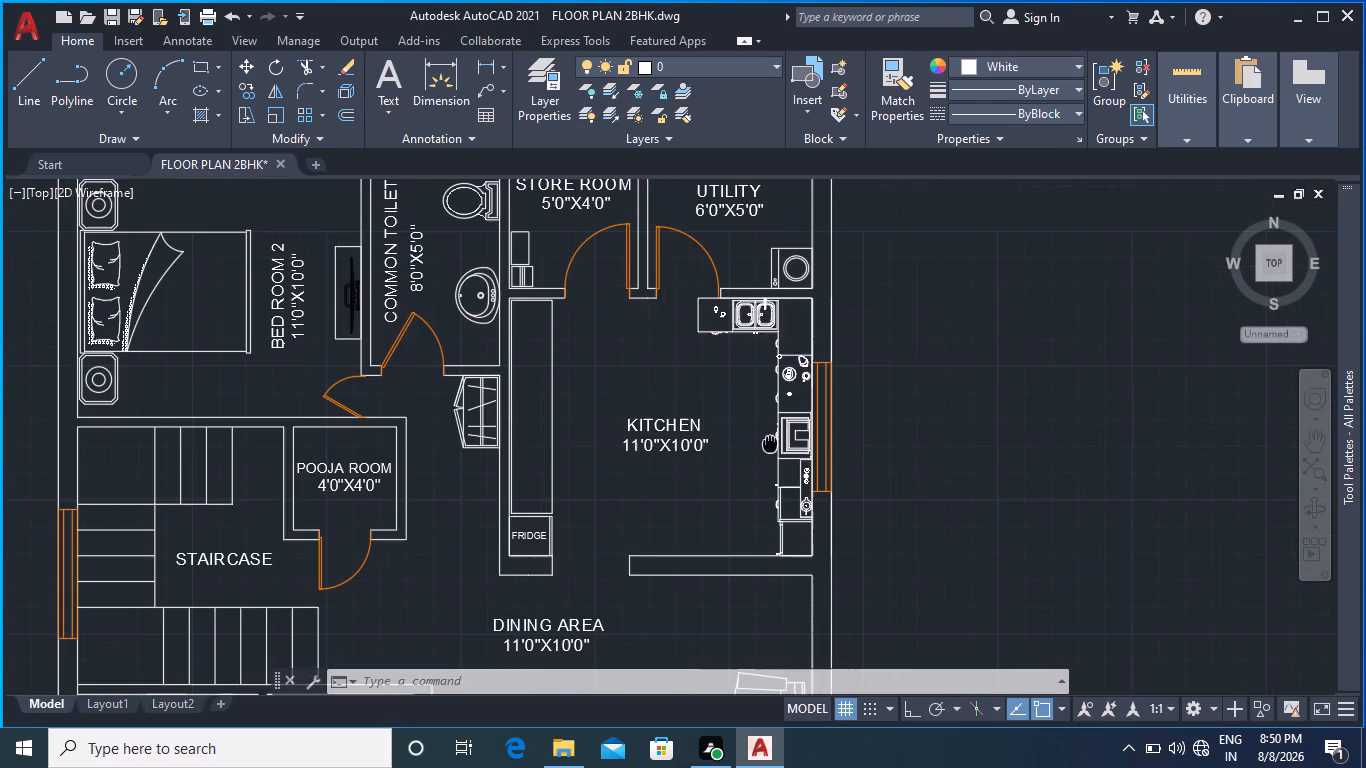
middle_drag(771, 452, 774, 459)
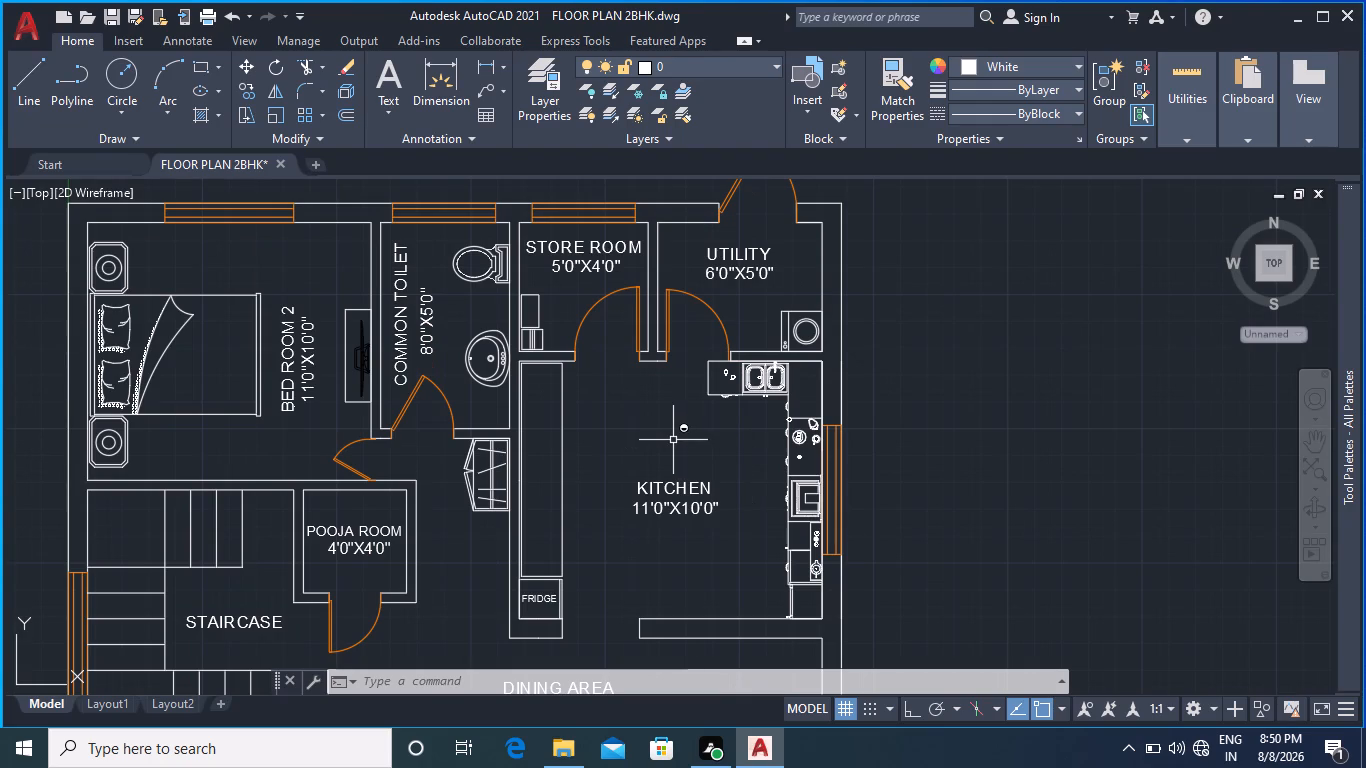
scroll(673, 440, down, 1)
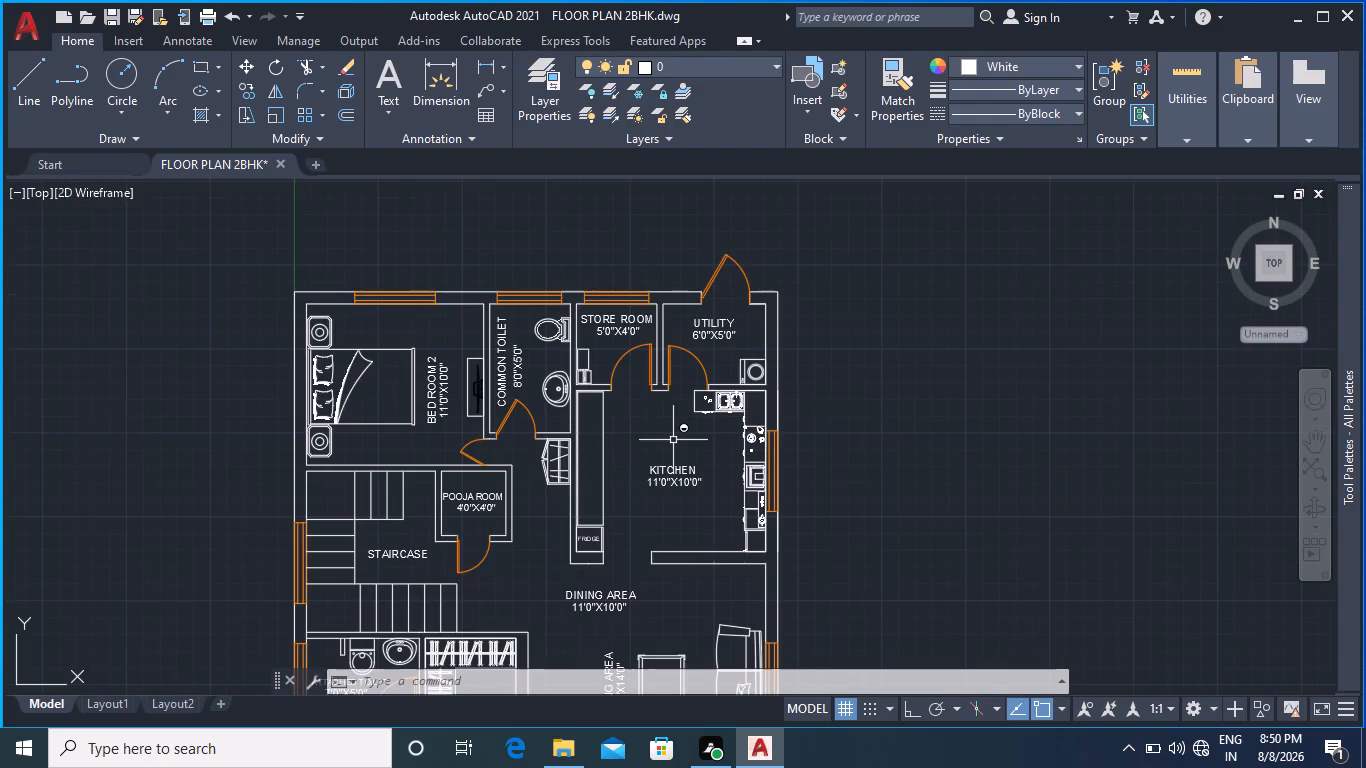
middle_drag(673, 441, 710, 350)
scroll(706, 364, down, 1)
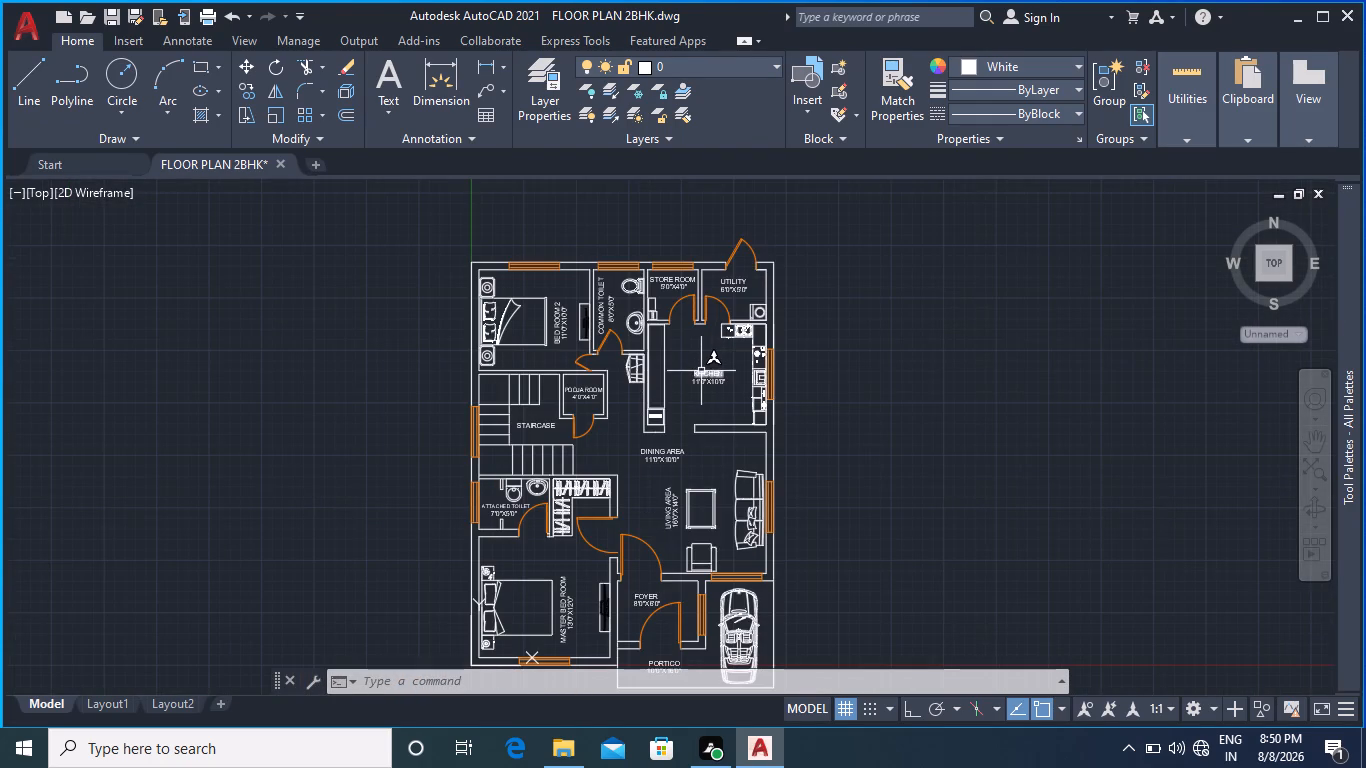
middle_drag(706, 365, 656, 307)
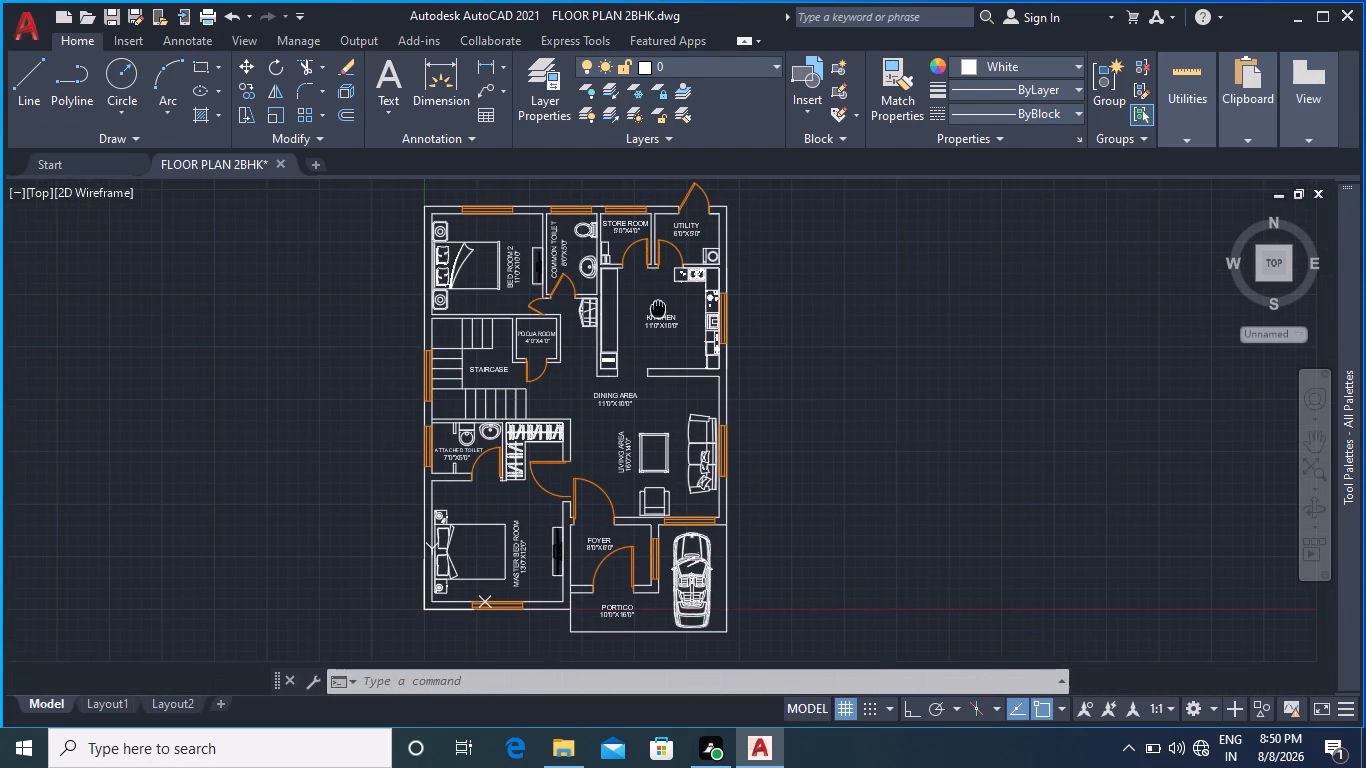
scroll(694, 354, down, 1)
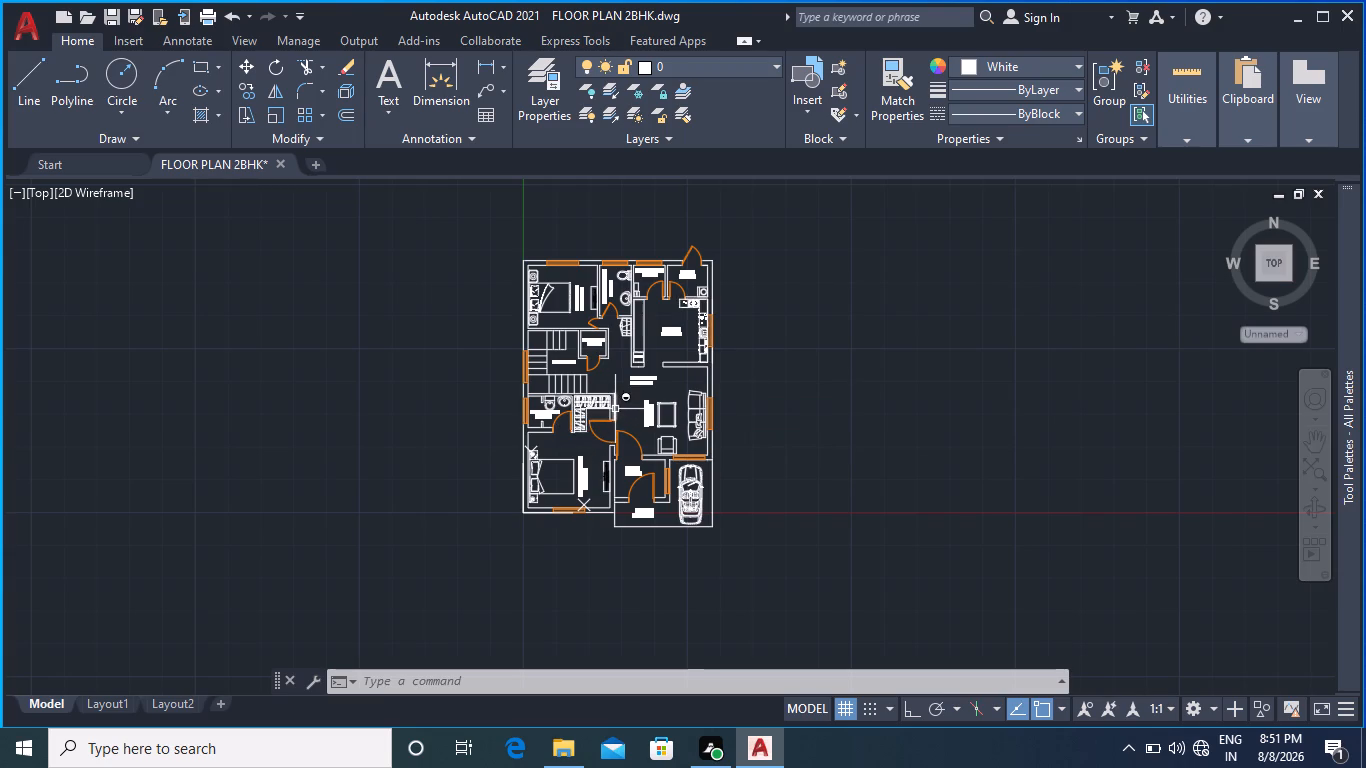
scroll(615, 409, up, 2)
scroll(624, 441, down, 1)
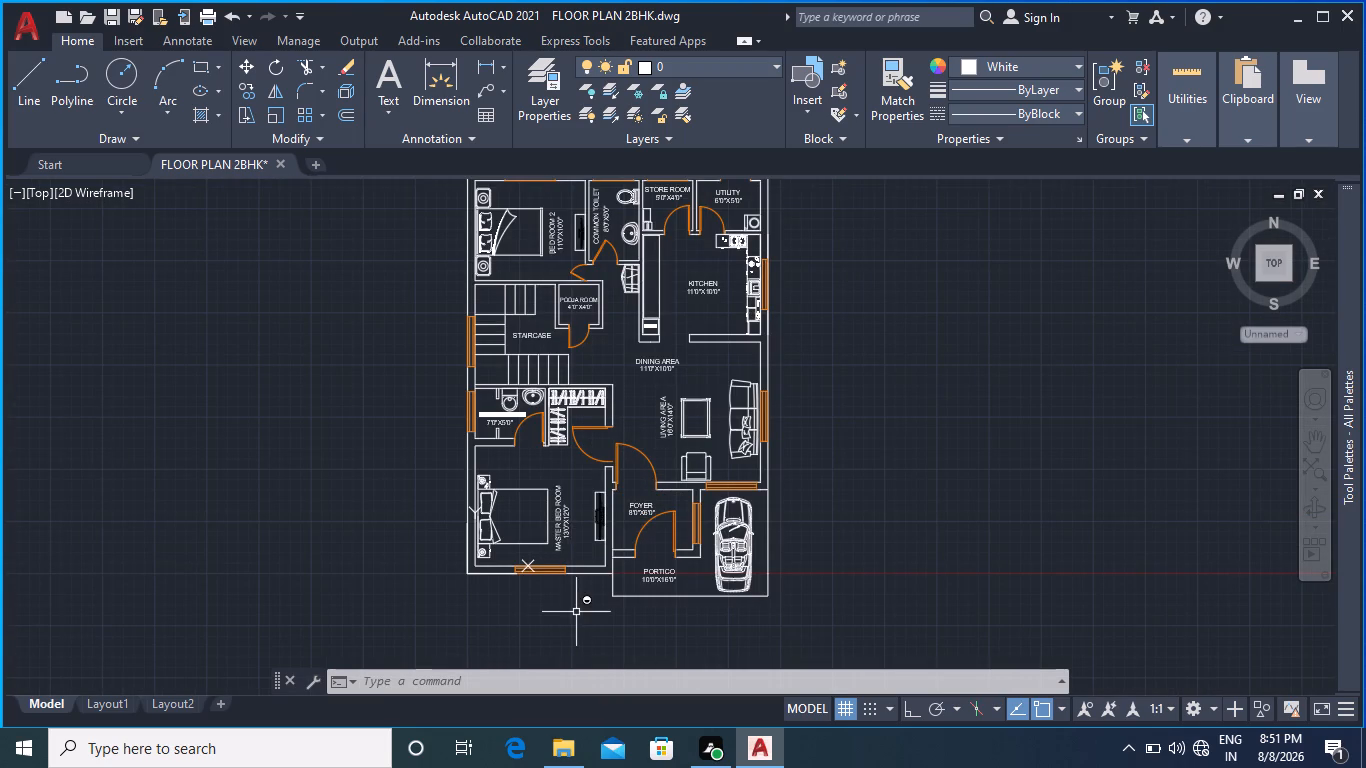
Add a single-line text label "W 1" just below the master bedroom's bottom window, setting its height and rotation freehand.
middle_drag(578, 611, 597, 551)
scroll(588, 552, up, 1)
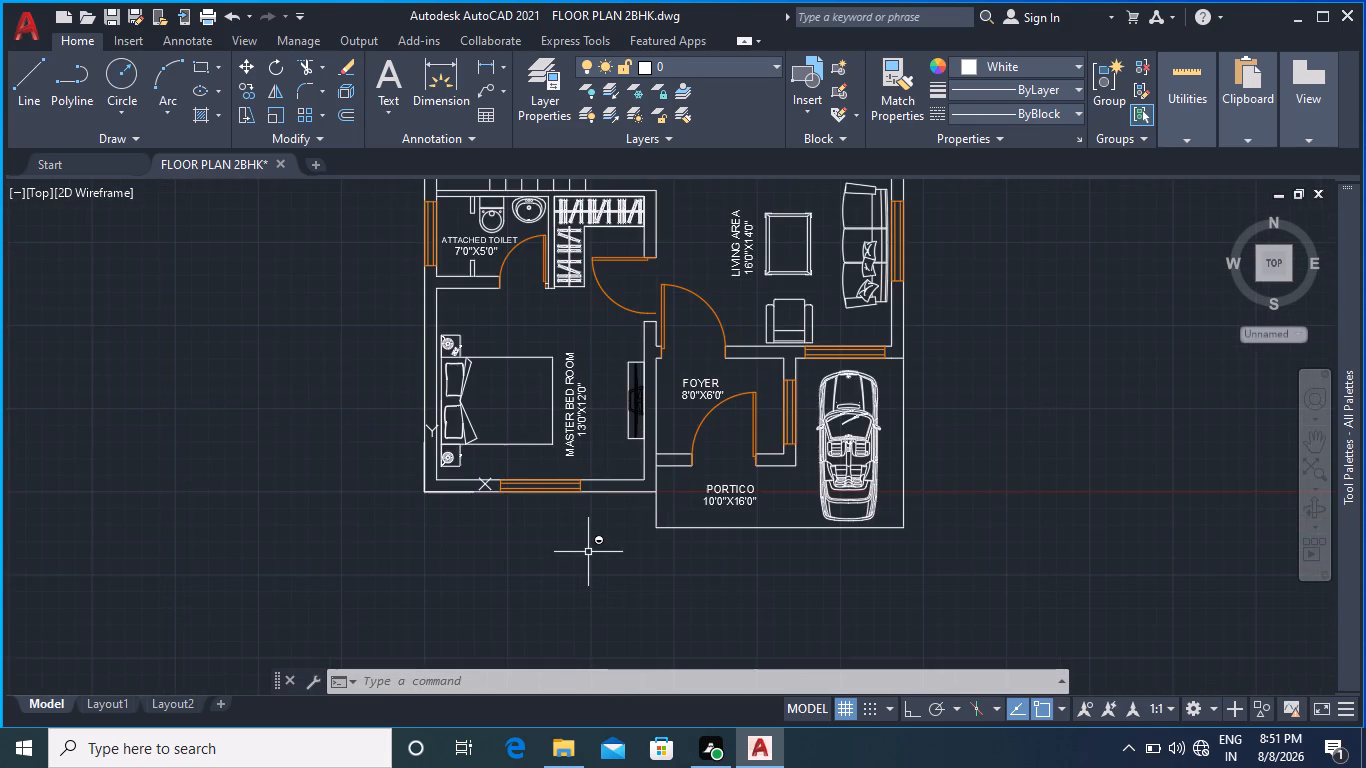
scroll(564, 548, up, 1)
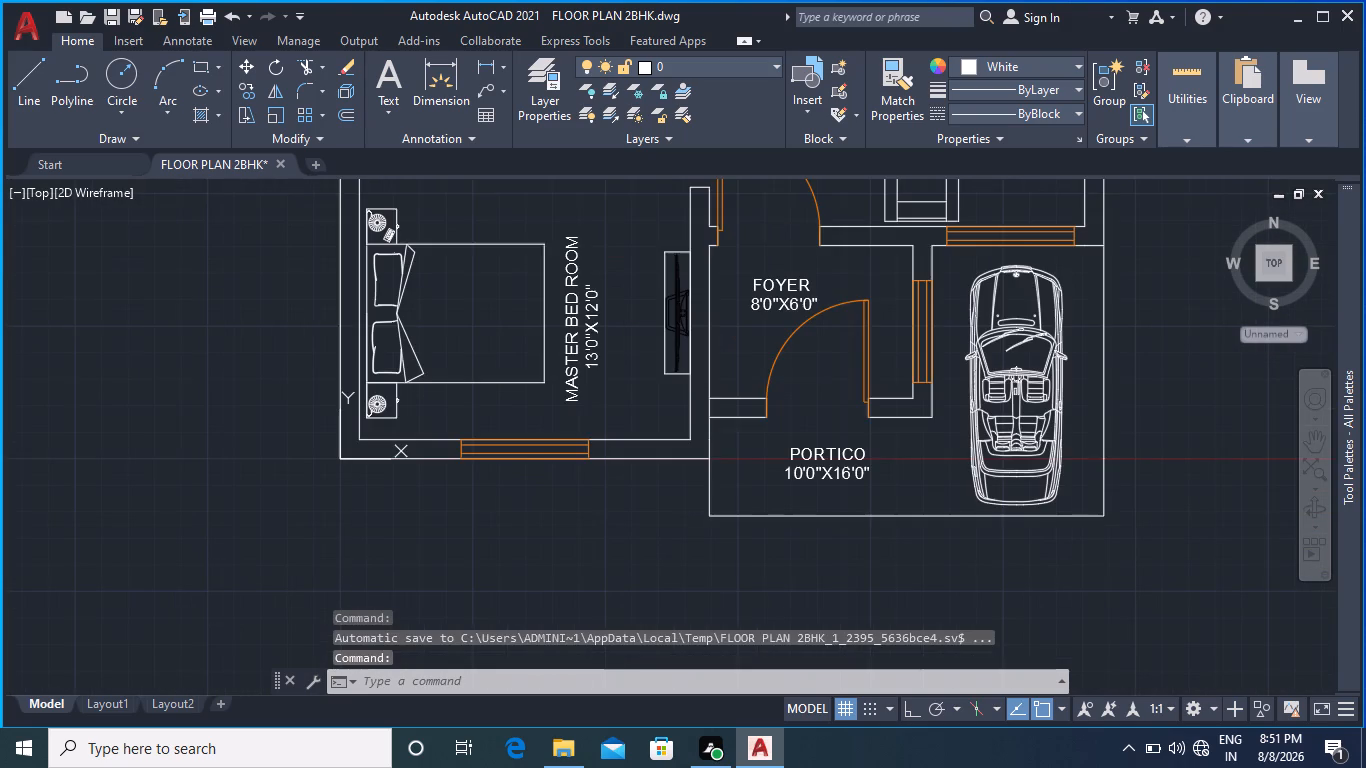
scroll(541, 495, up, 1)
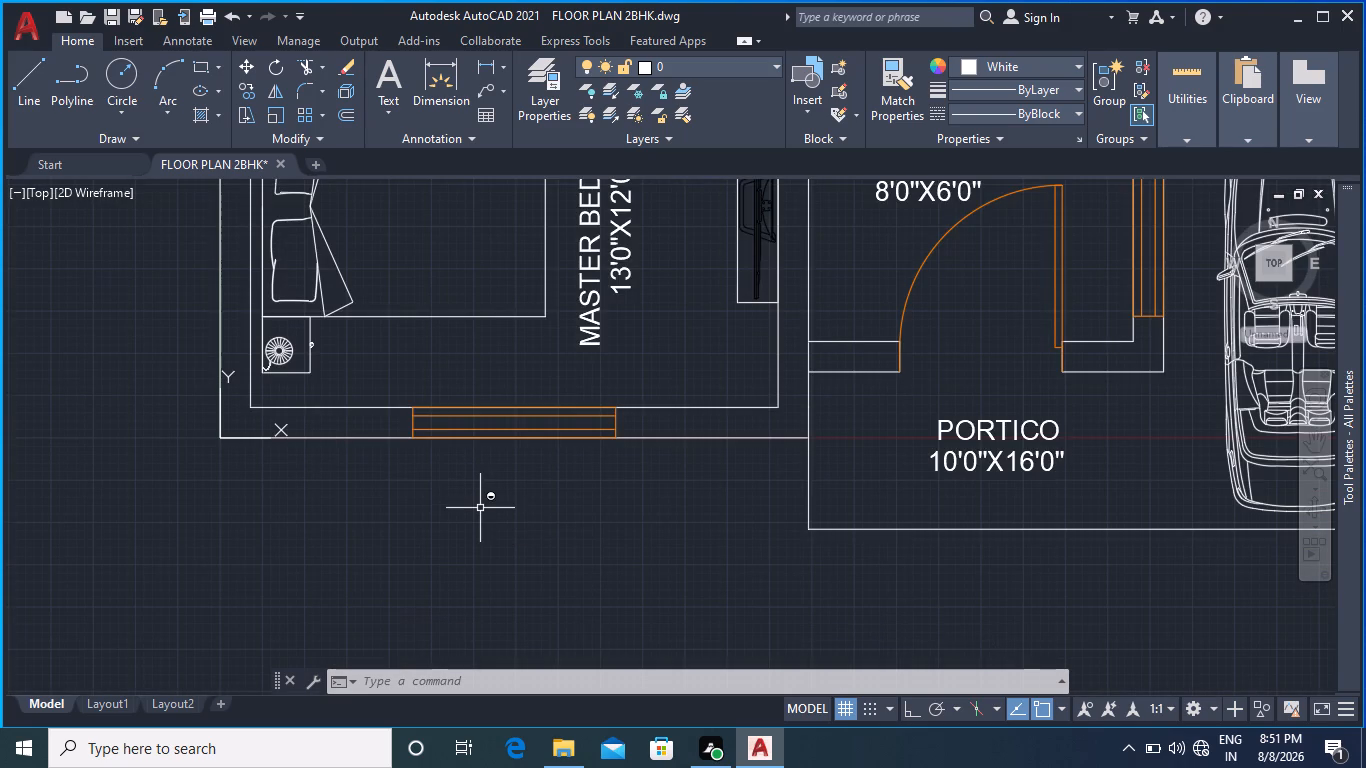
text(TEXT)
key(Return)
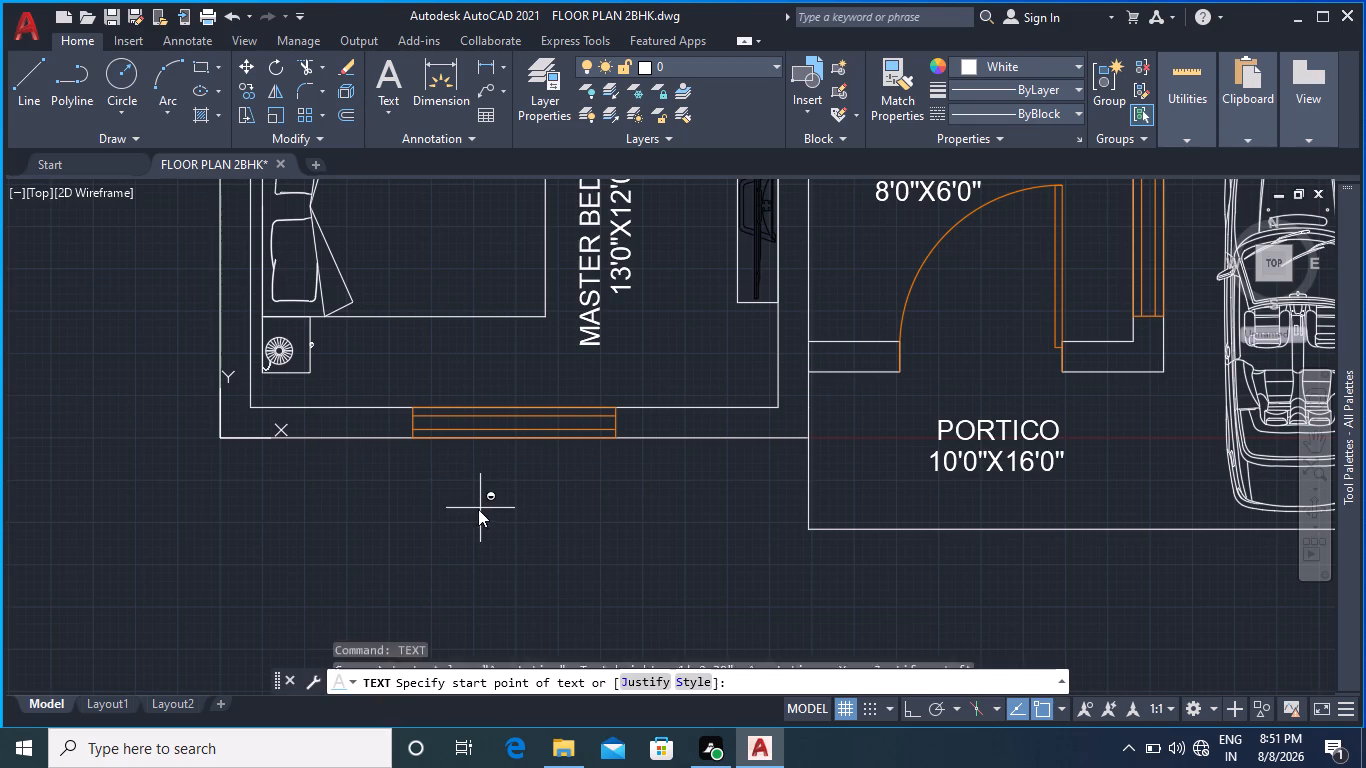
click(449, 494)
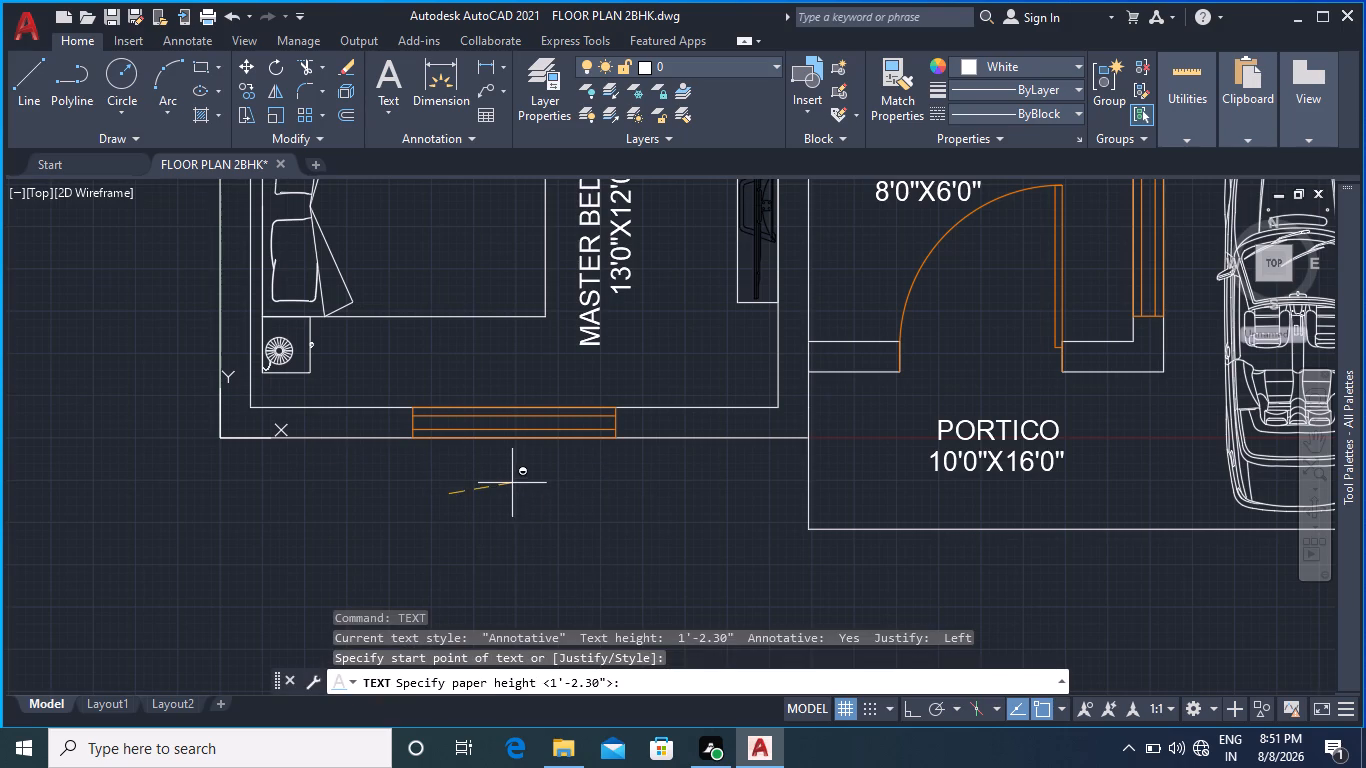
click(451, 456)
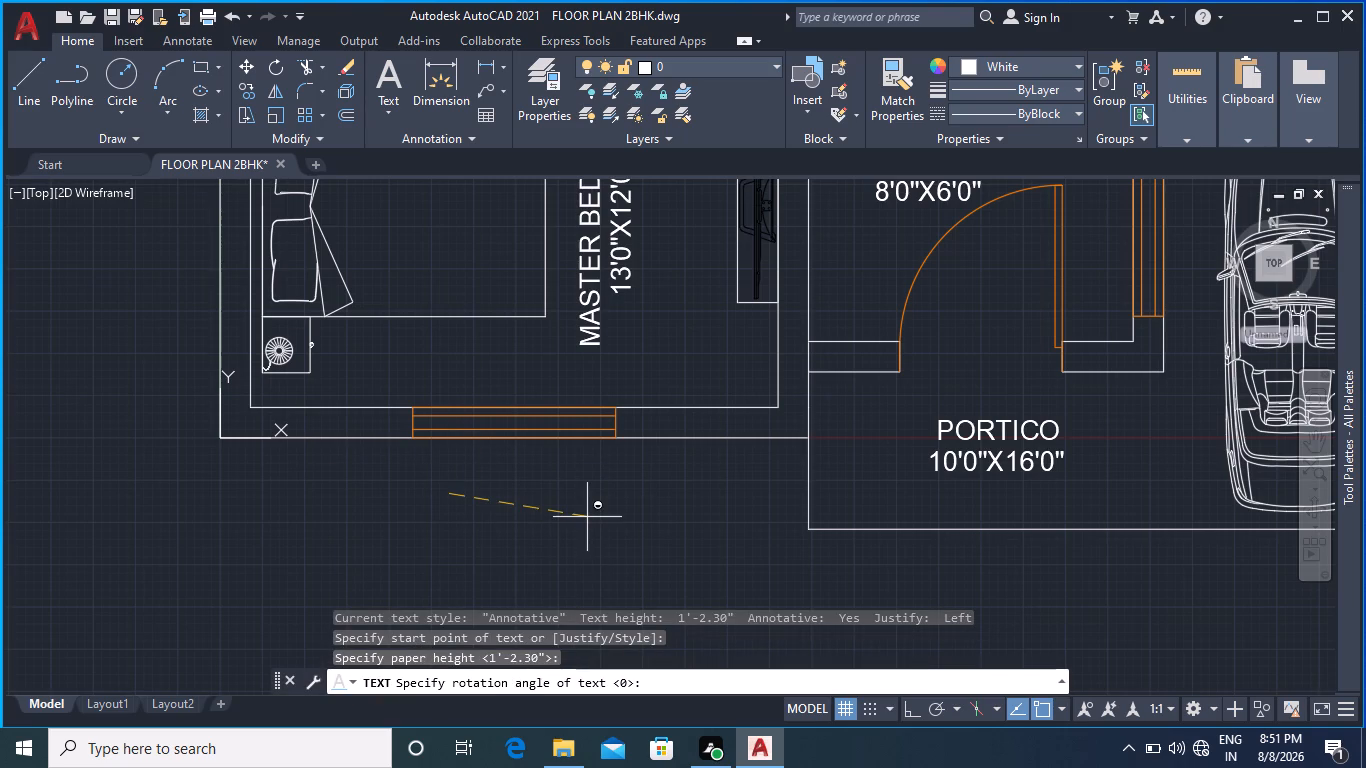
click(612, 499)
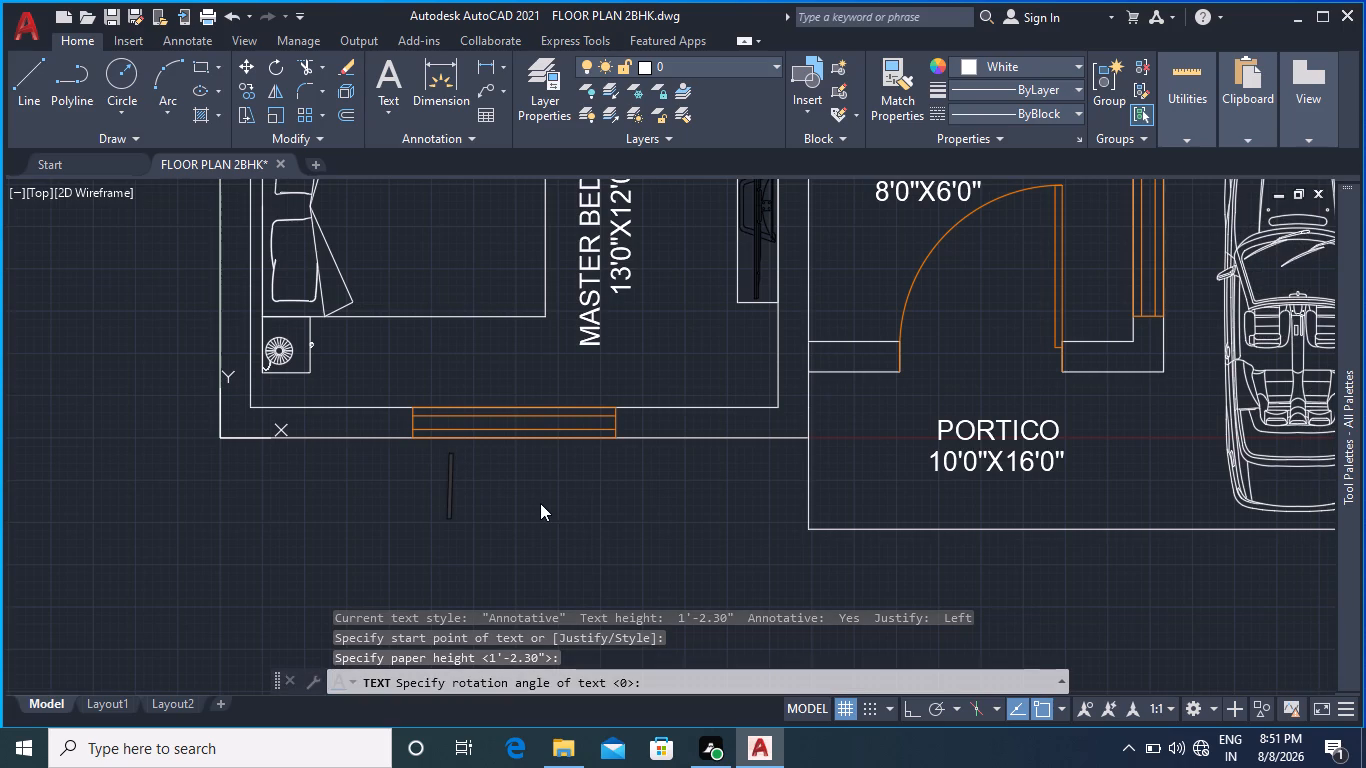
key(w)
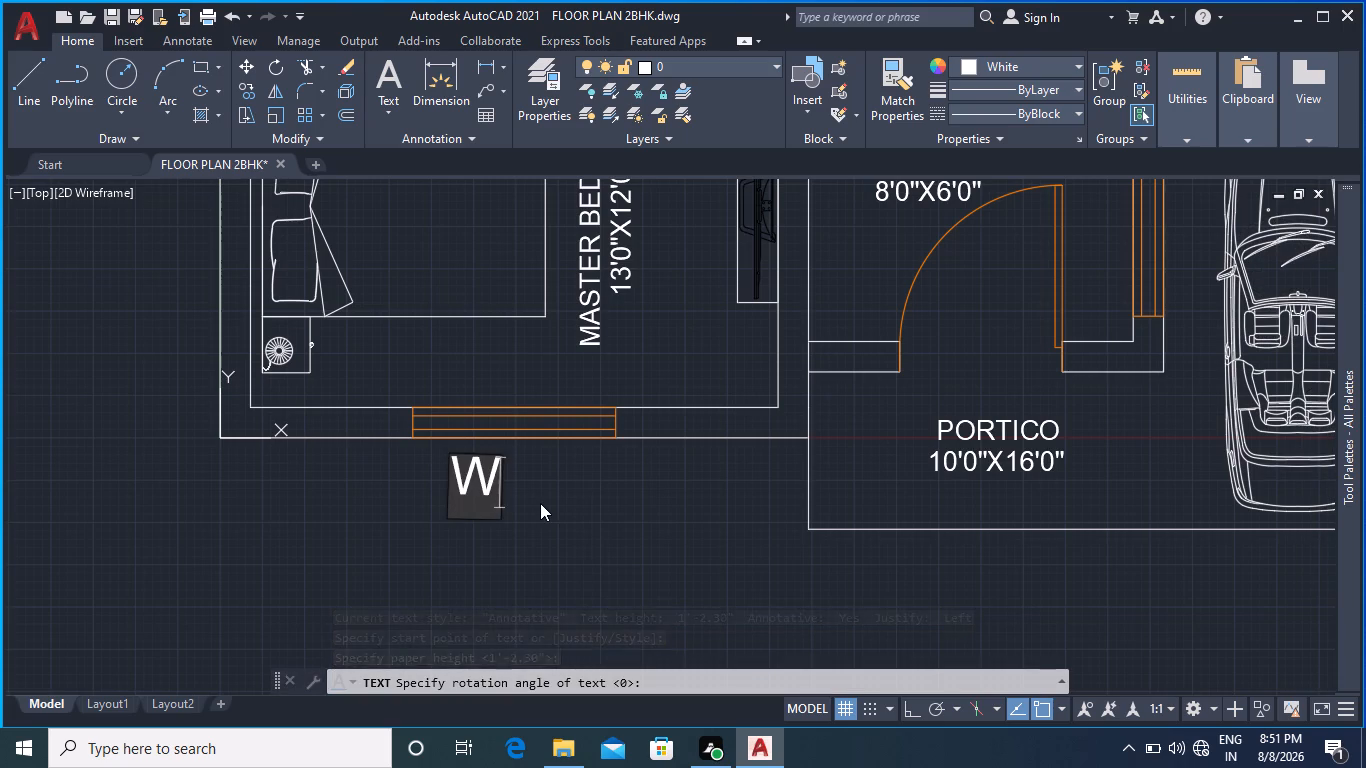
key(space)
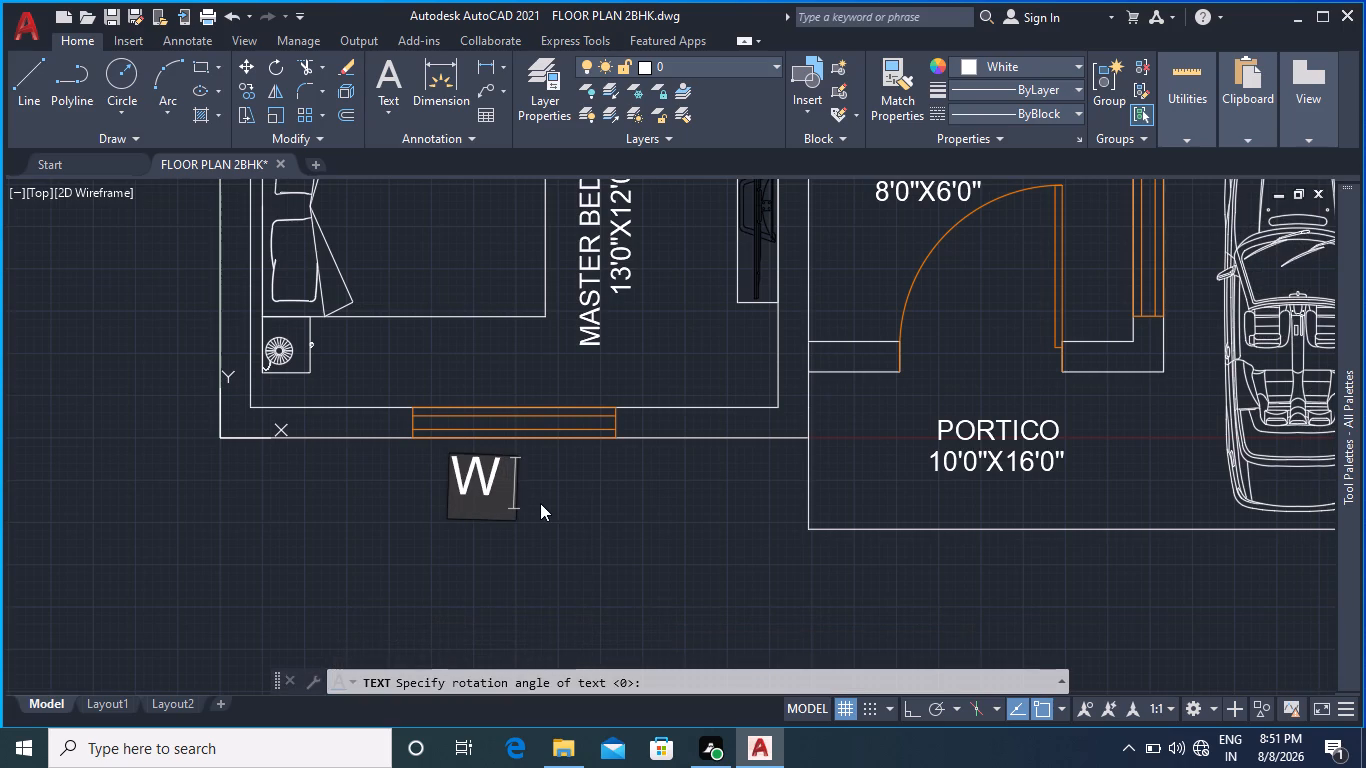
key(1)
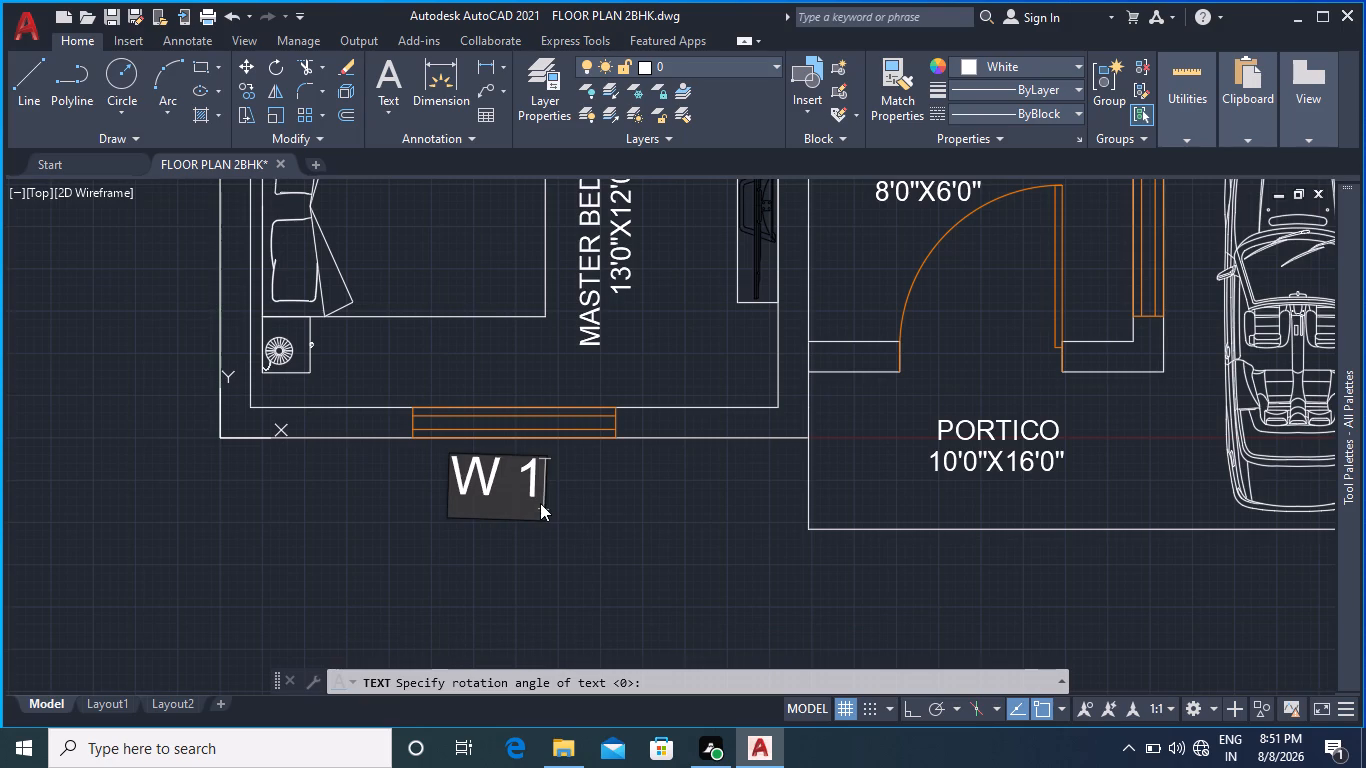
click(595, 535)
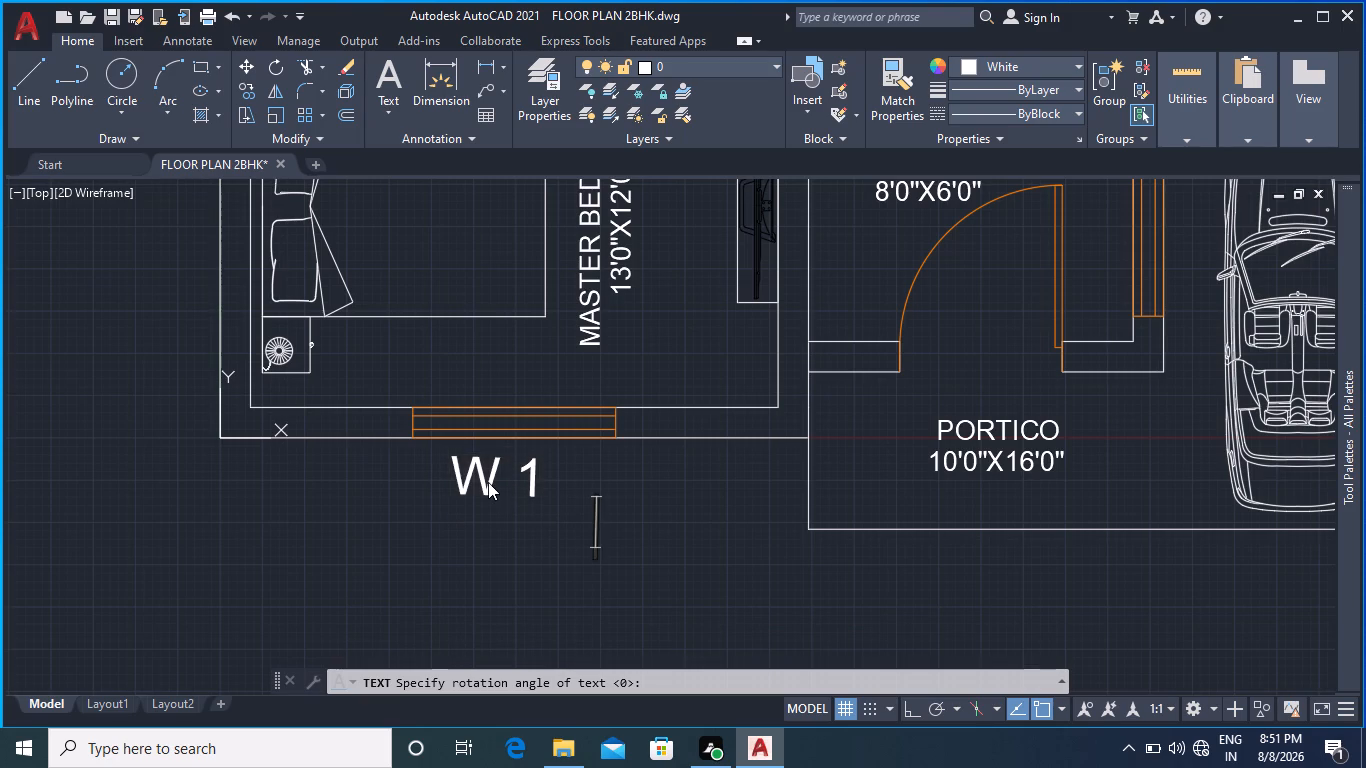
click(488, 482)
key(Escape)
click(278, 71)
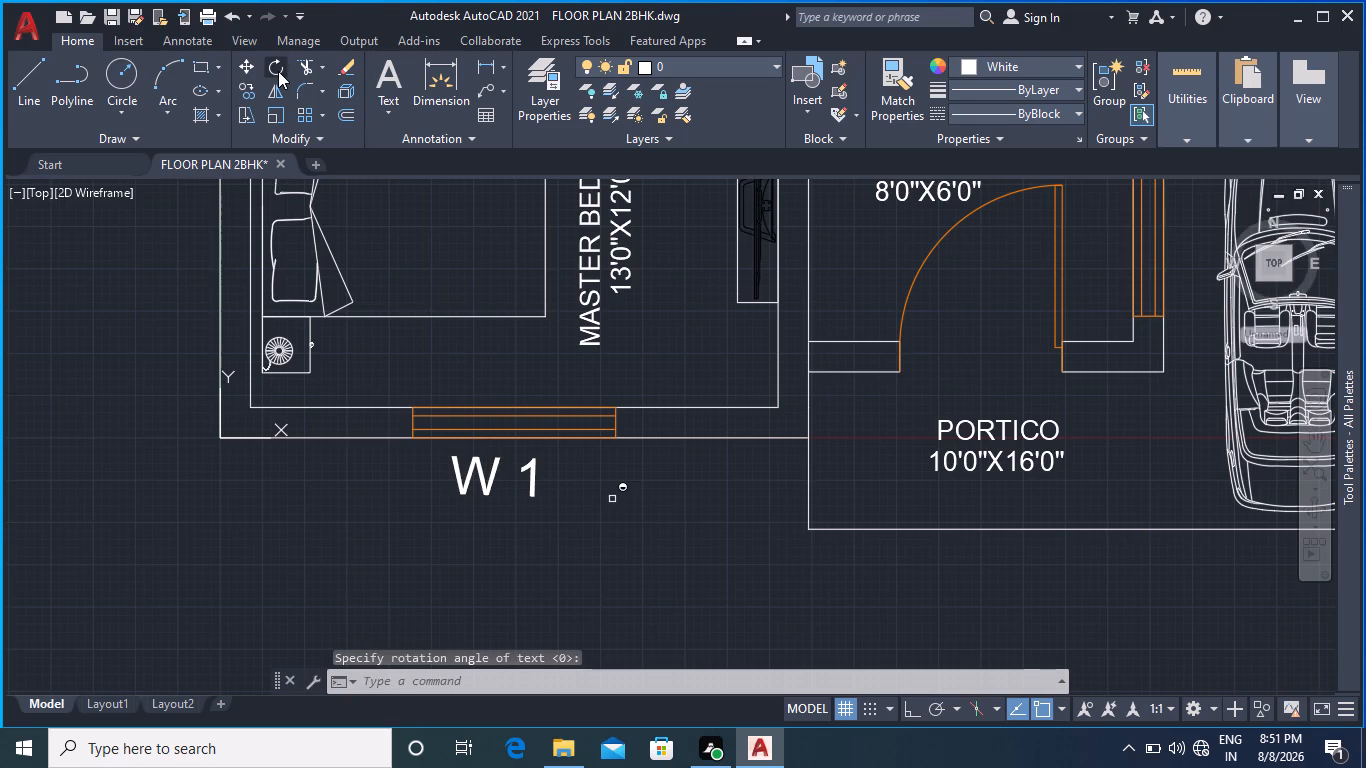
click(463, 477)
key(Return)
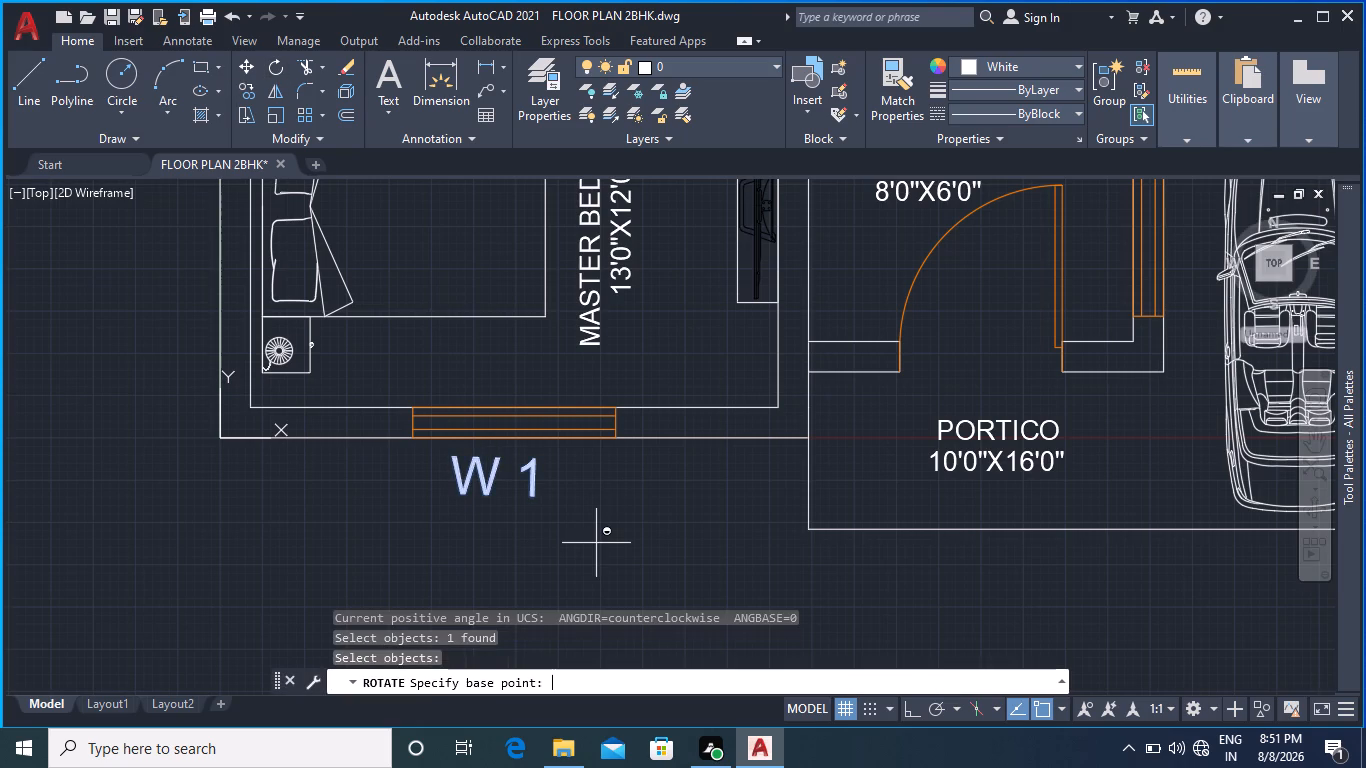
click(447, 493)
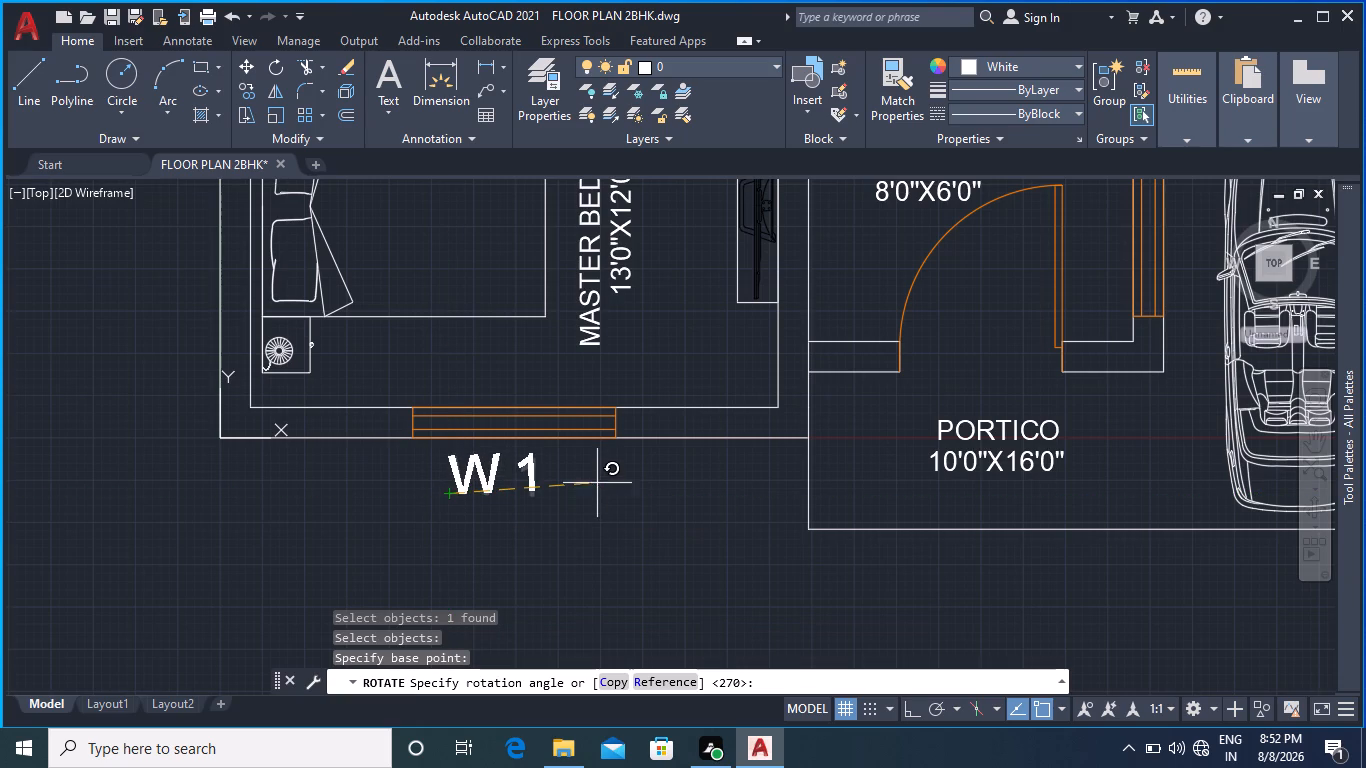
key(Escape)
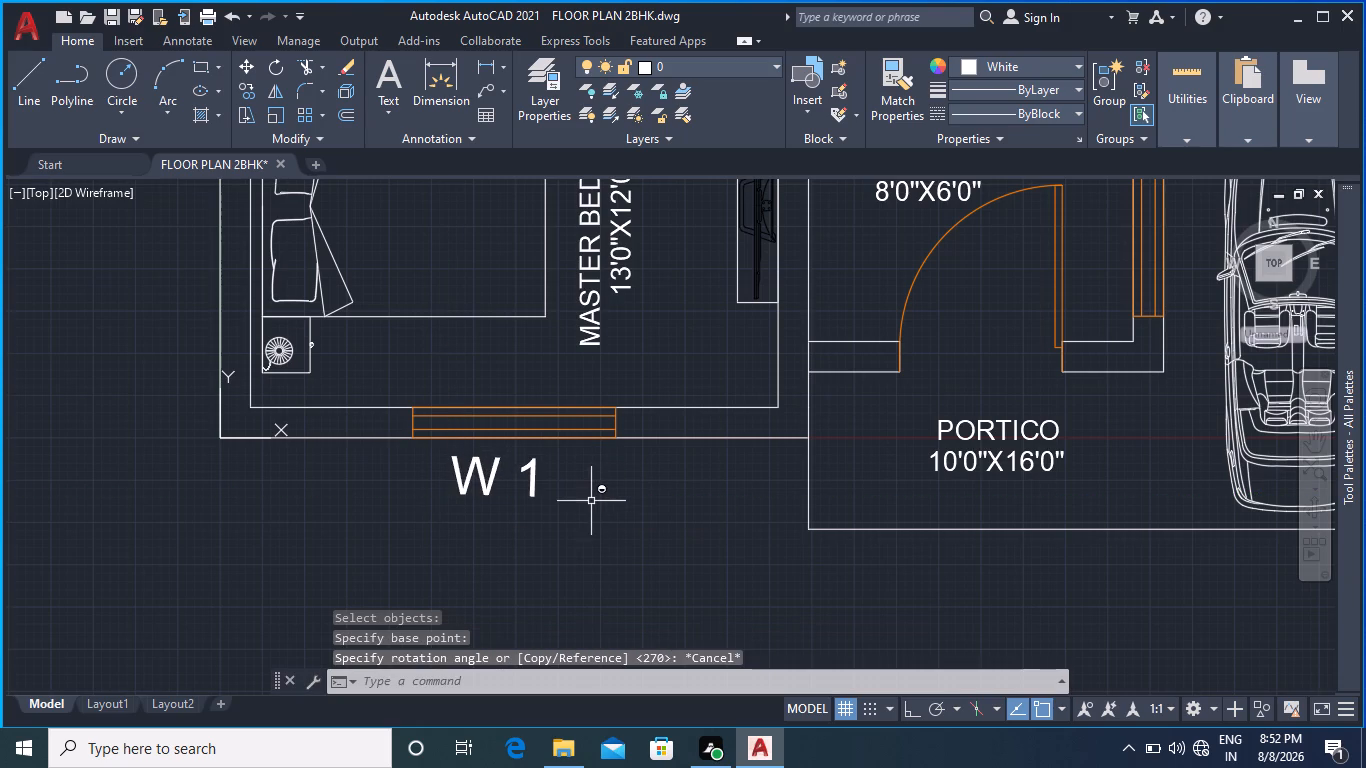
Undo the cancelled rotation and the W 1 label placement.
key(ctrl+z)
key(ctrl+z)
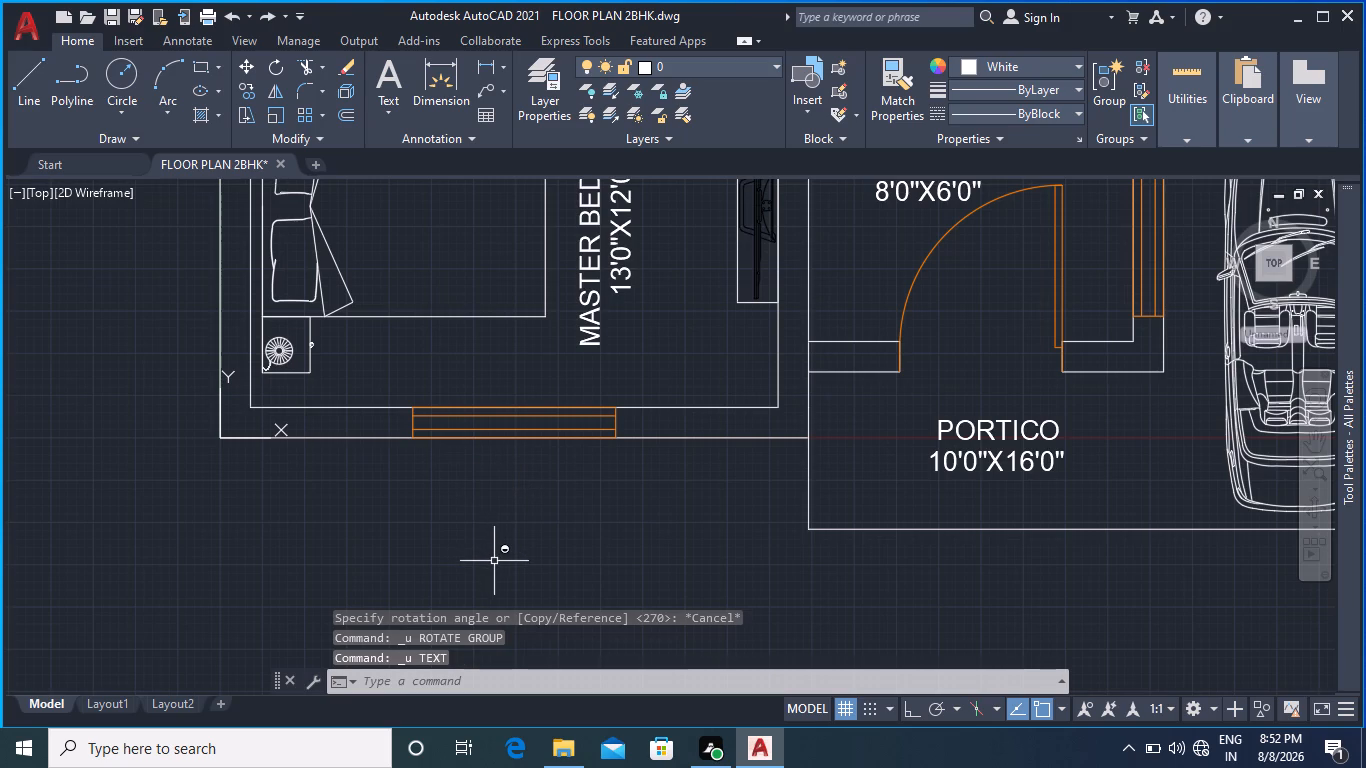
Add a horizontal single-line text label "W1" below the master bedroom's bottom window, with Ortho on and a height of about 1'-1".
text(TEXT)
key(Return)
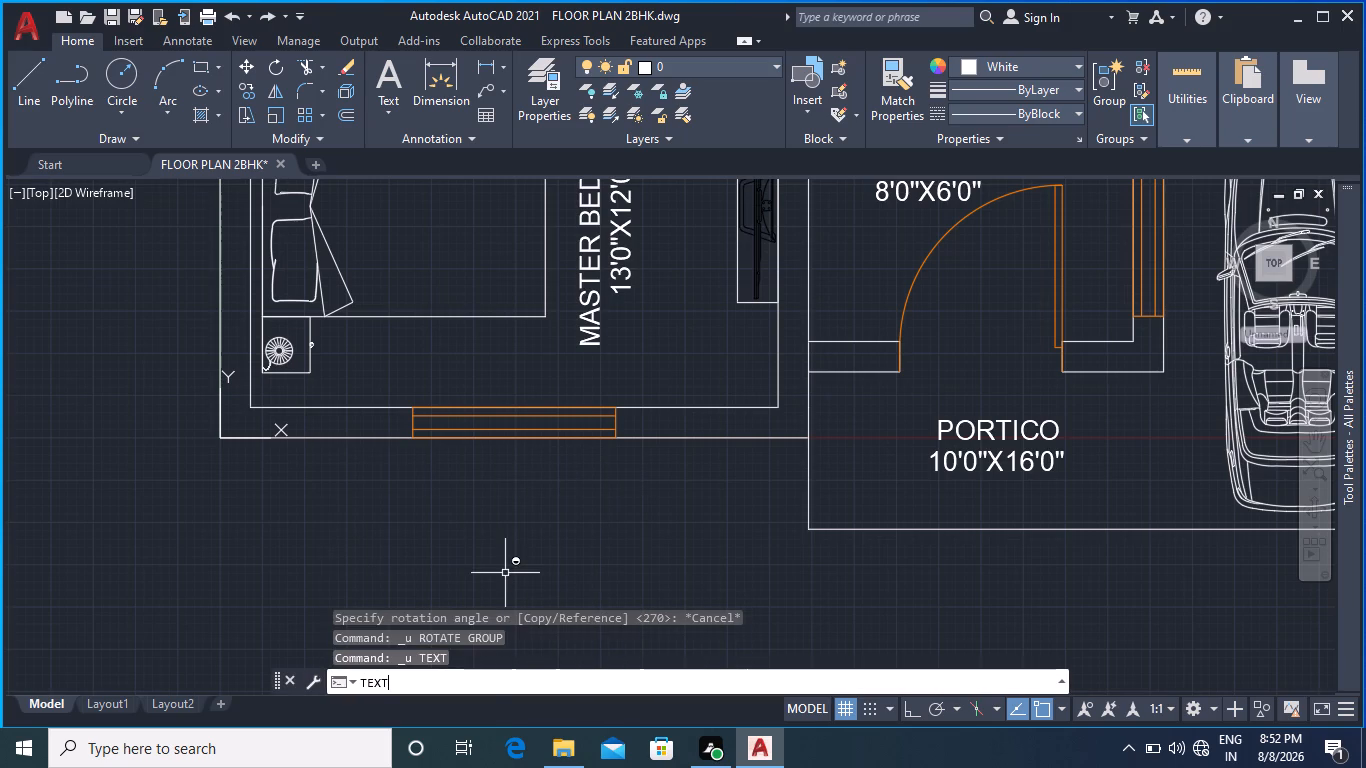
click(433, 521)
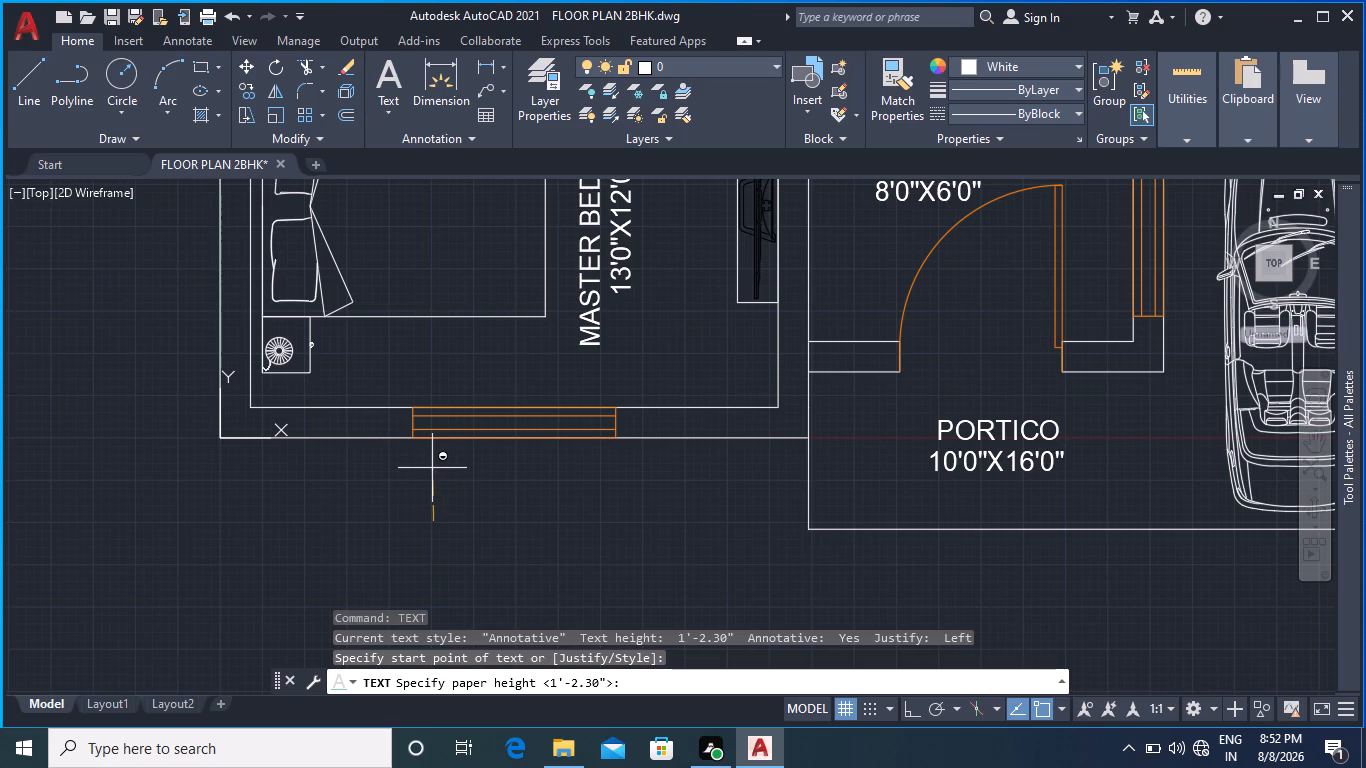
key(F8)
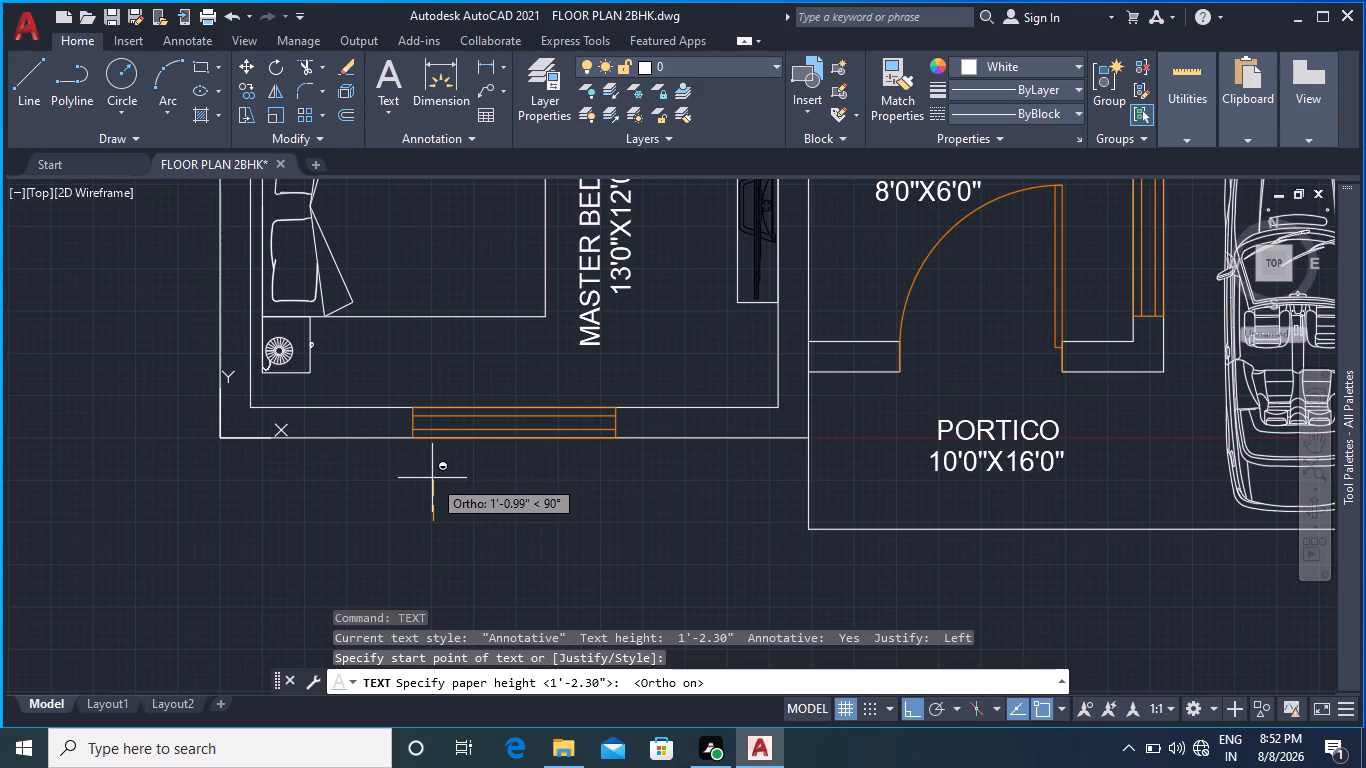
click(434, 477)
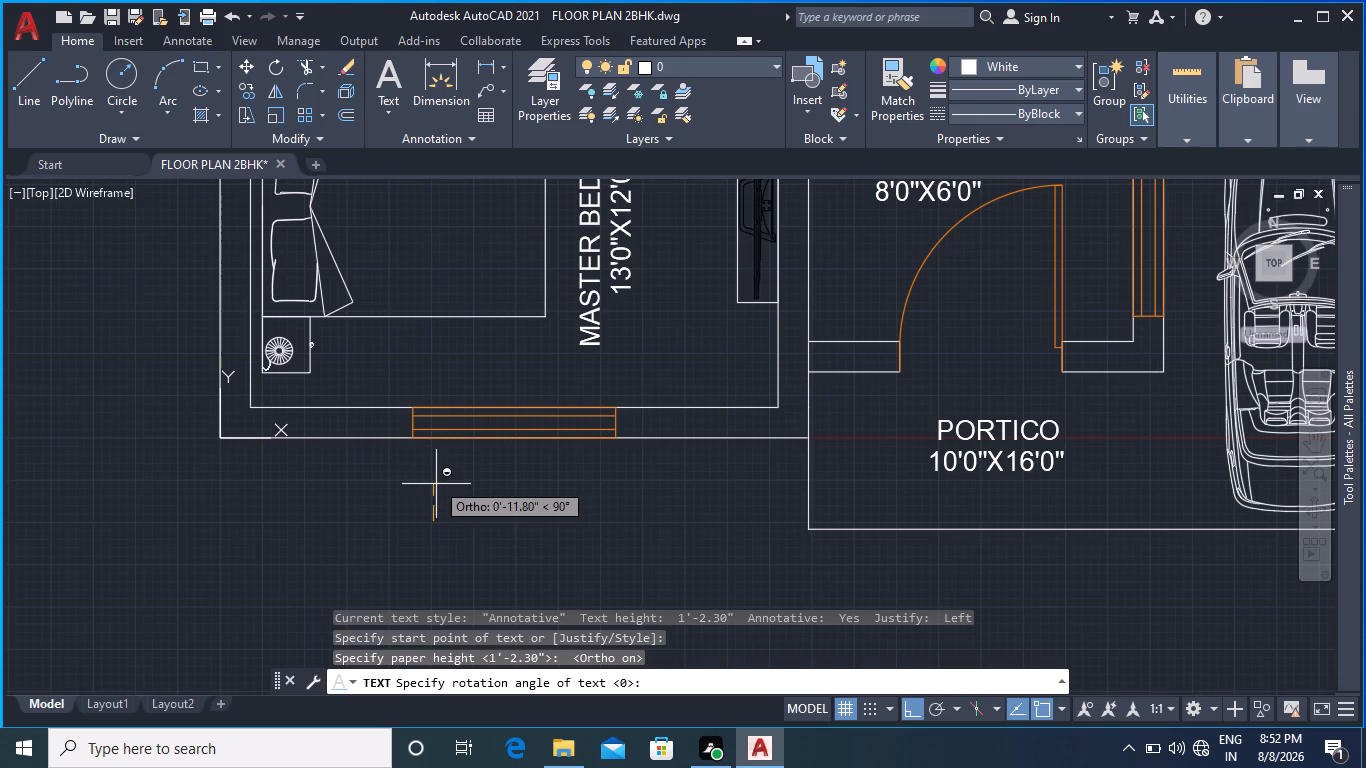
click(536, 521)
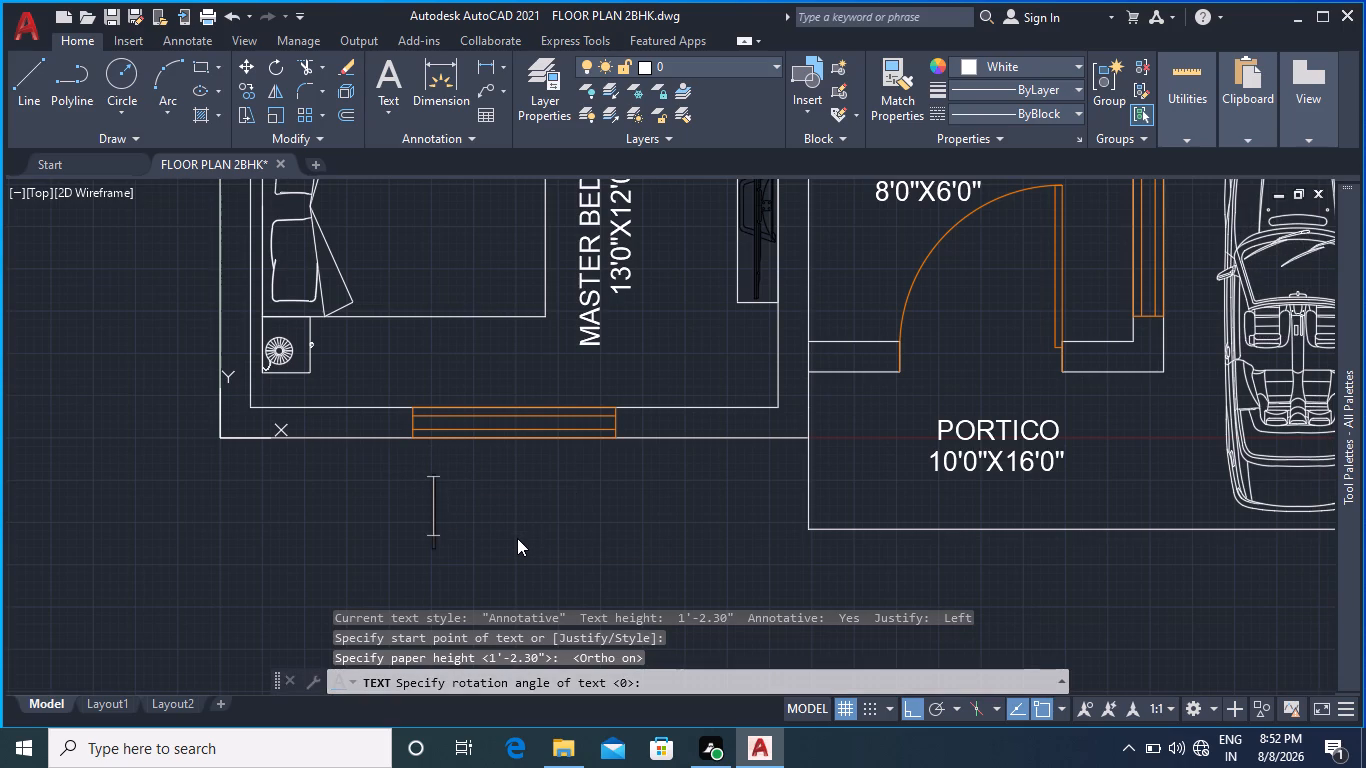
key(w)
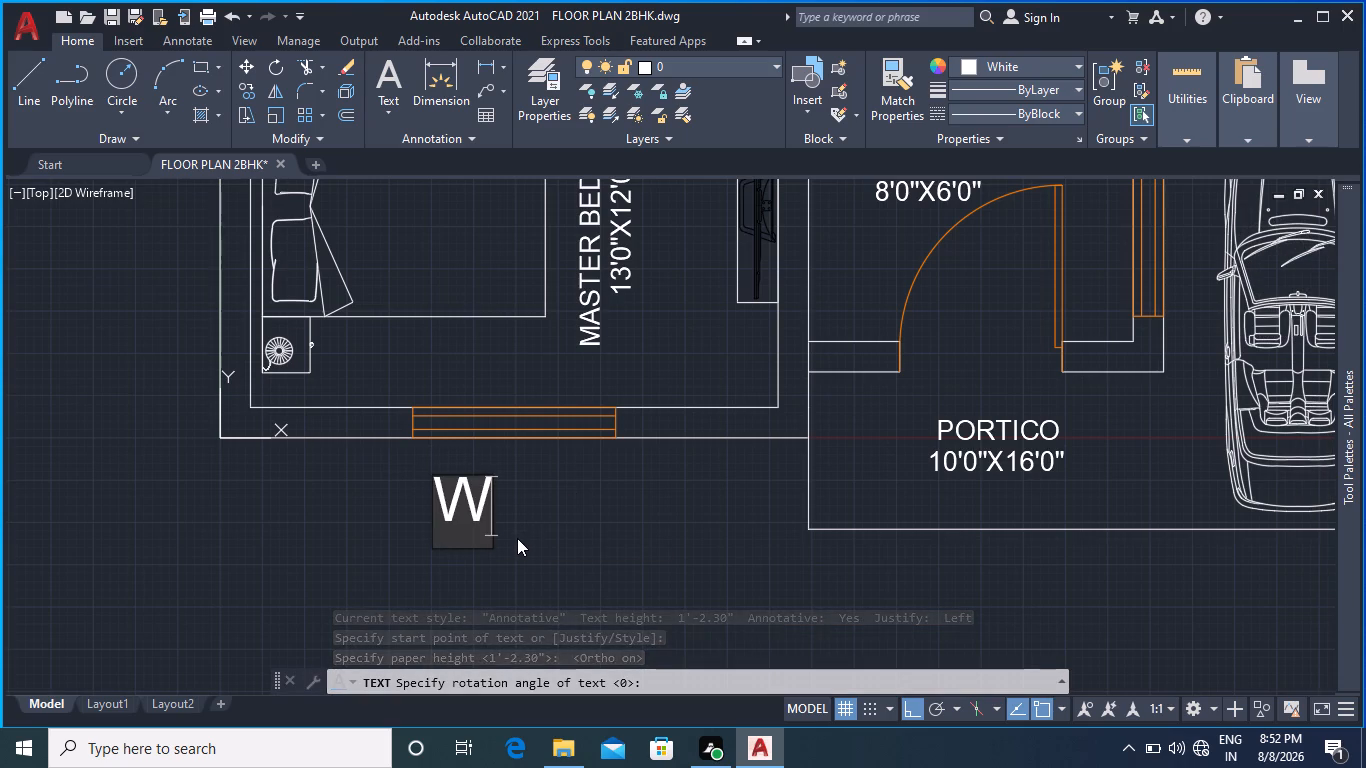
key(1)
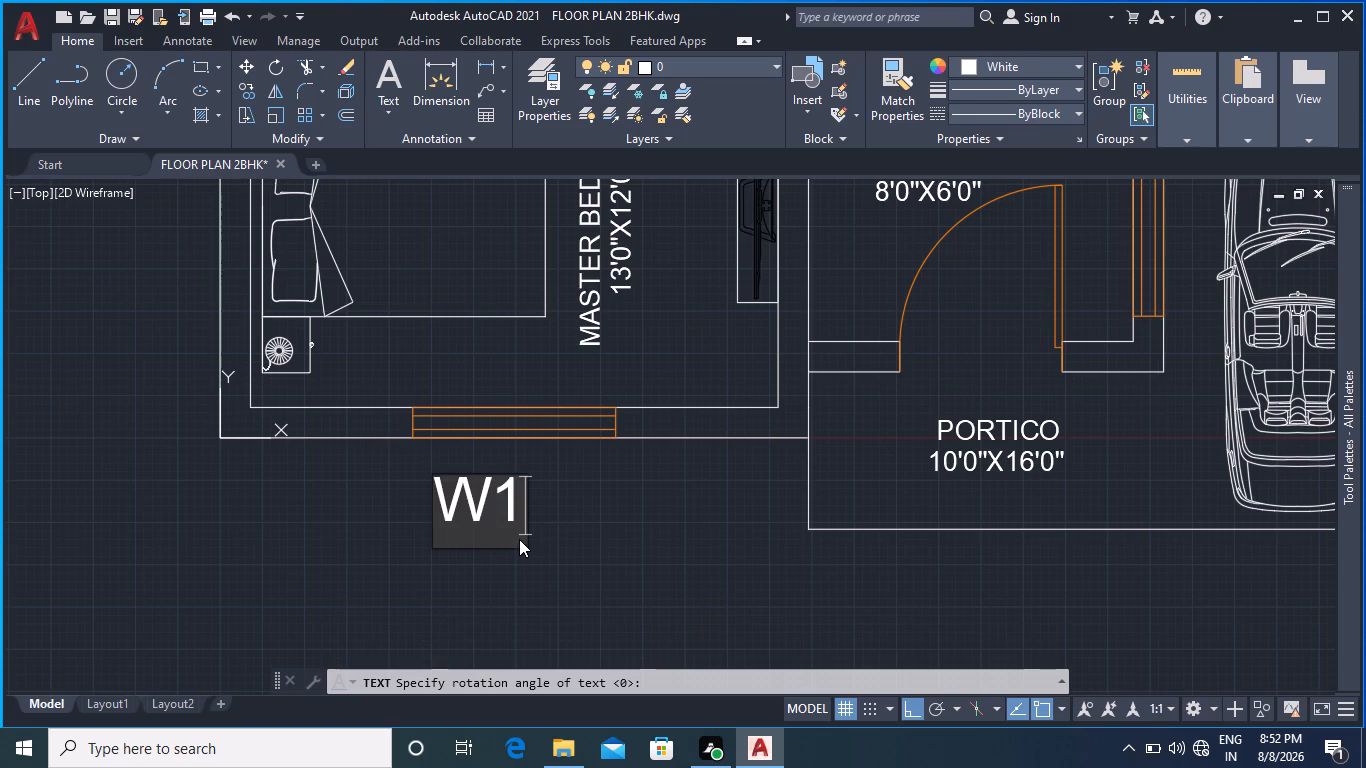
click(533, 560)
key(Escape)
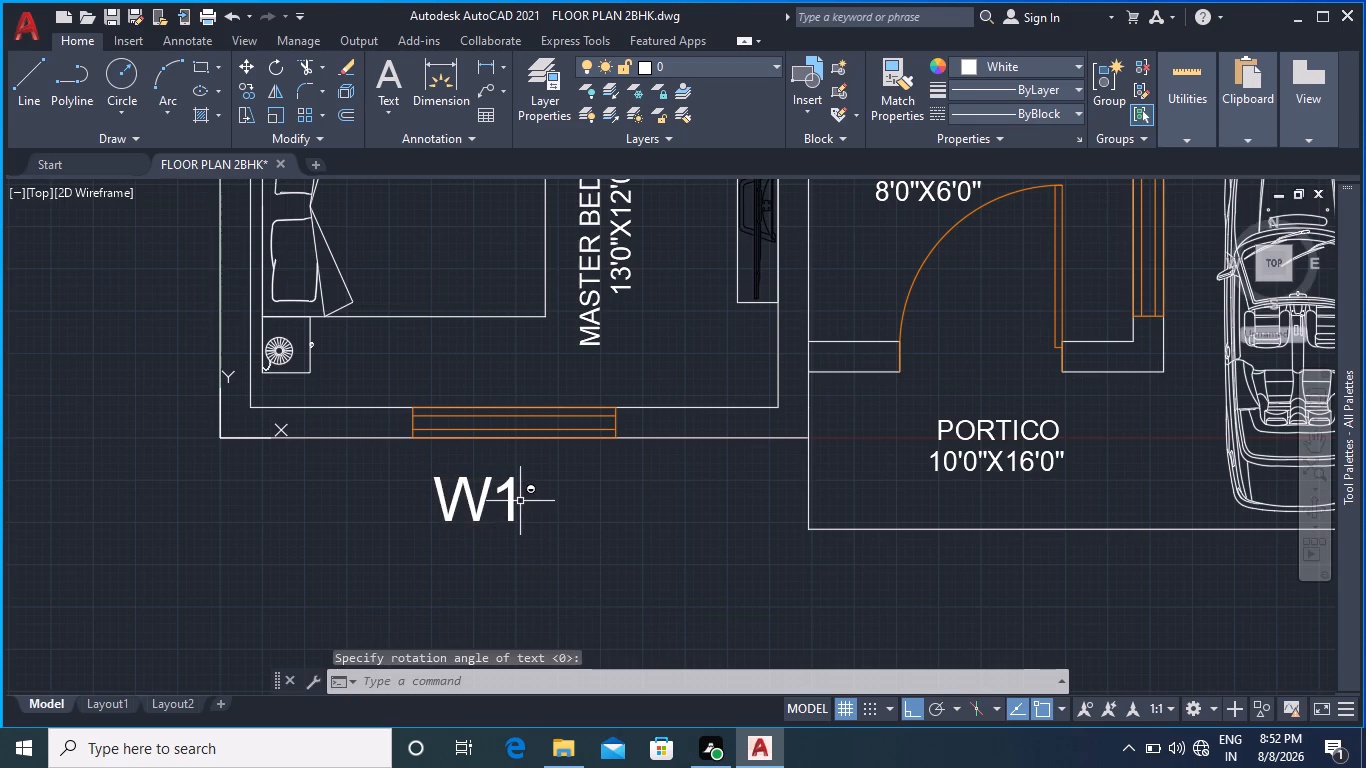
Shift the W1 label horizontally by its insertion grip so it sits closer to the middle of the window above.
click(482, 499)
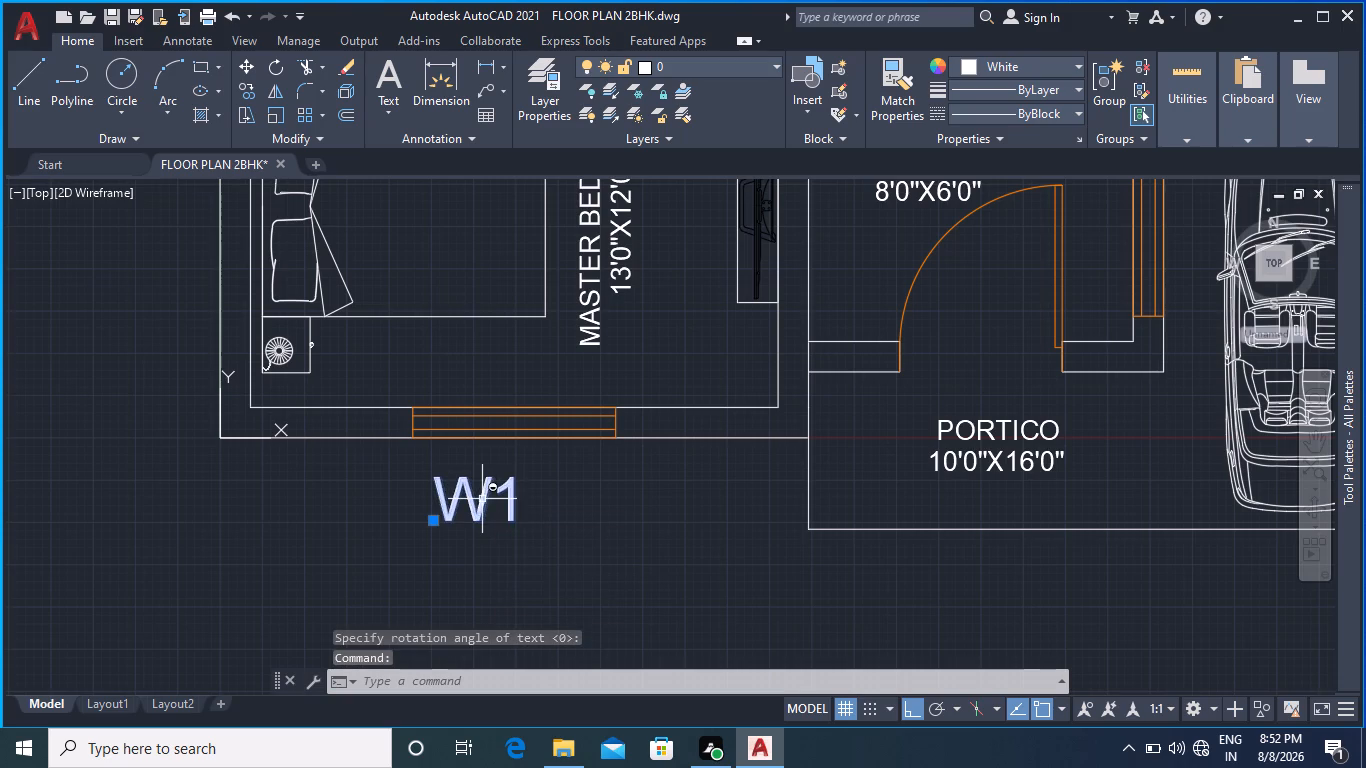
right_click(446, 517)
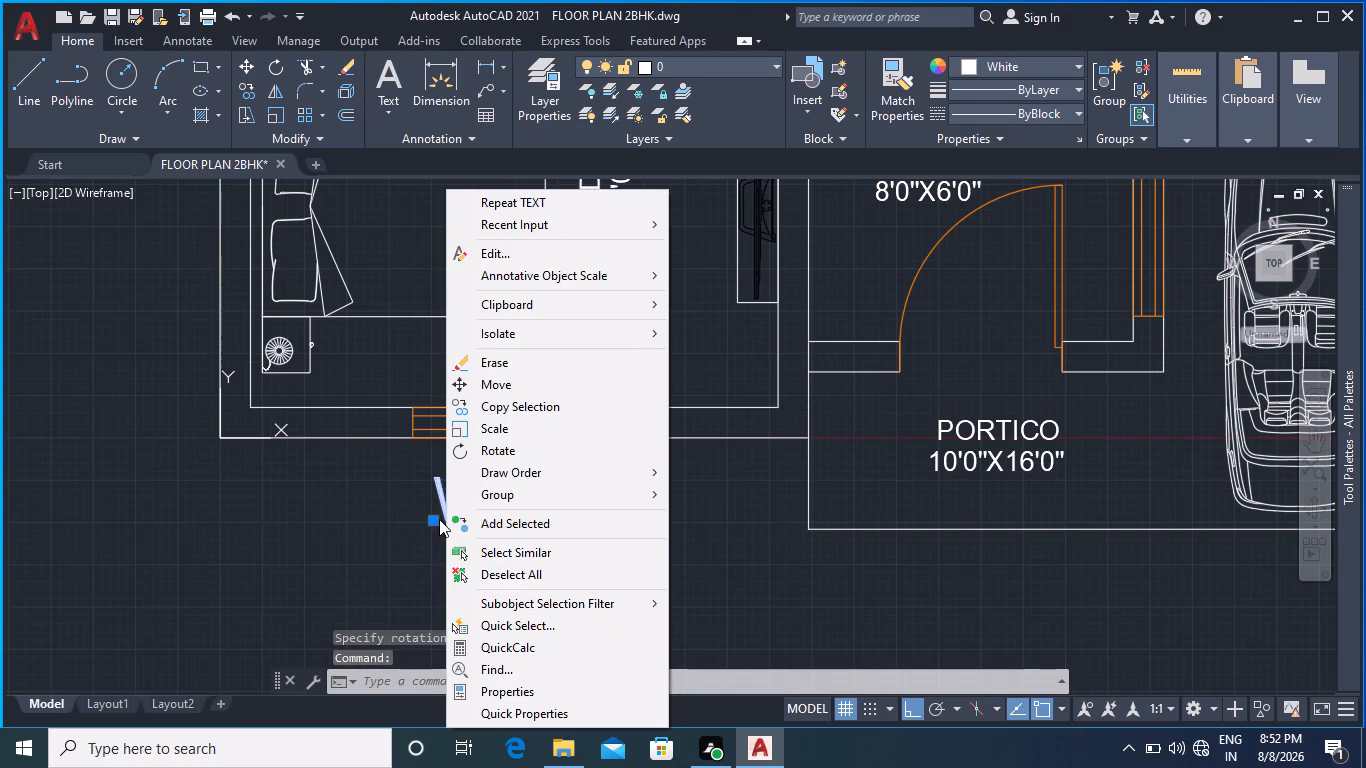
click(439, 518)
click(438, 518)
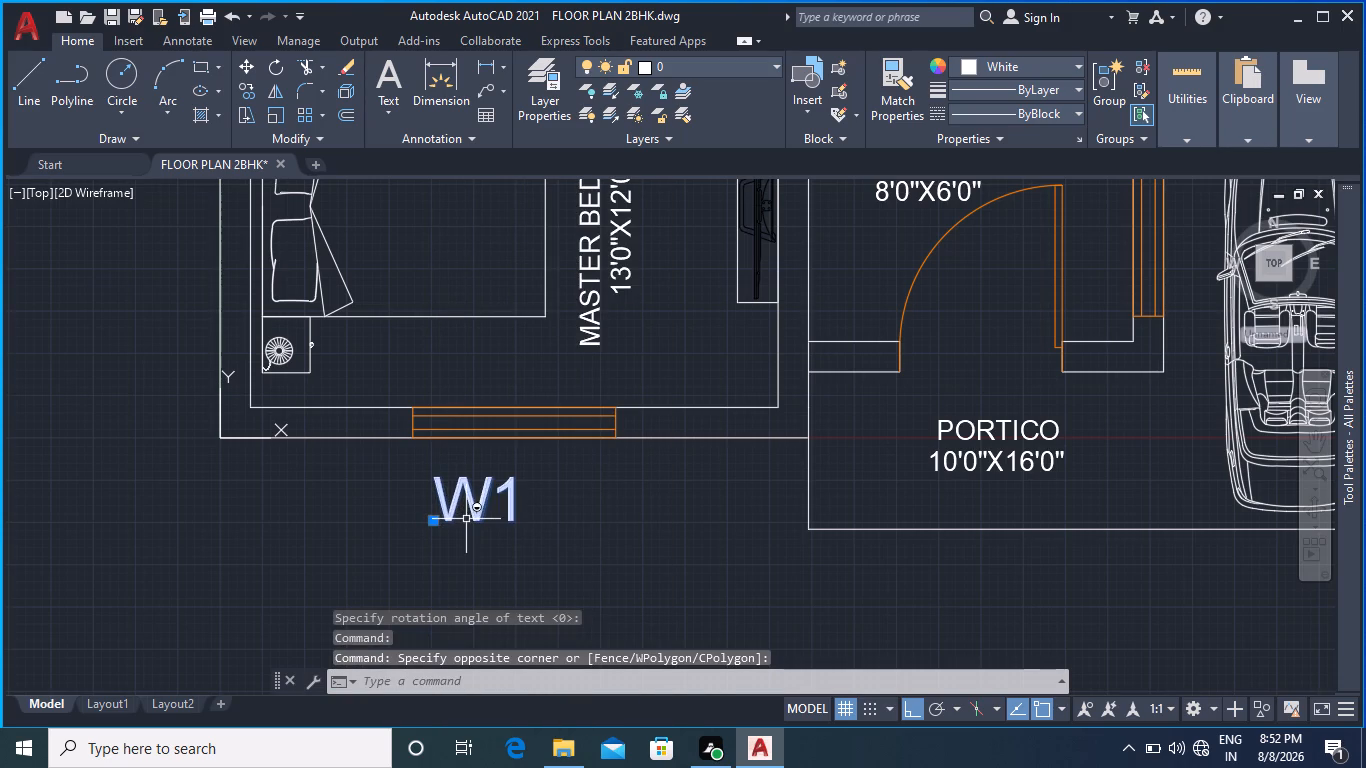
click(438, 519)
click(465, 521)
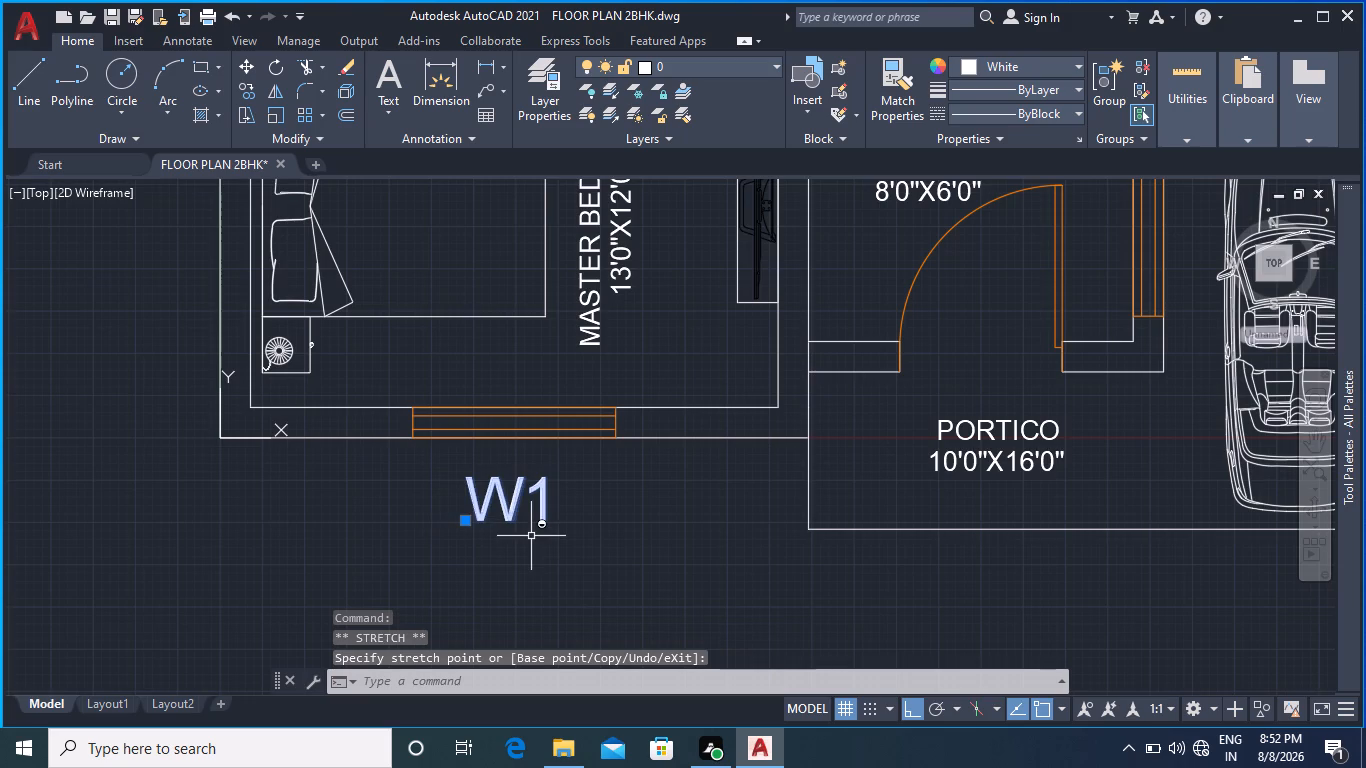
Scale the W1 label down freehand about its insertion point to roughly two-thirds of its size.
scroll(531, 536, down, 3)
scroll(522, 537, up, 1)
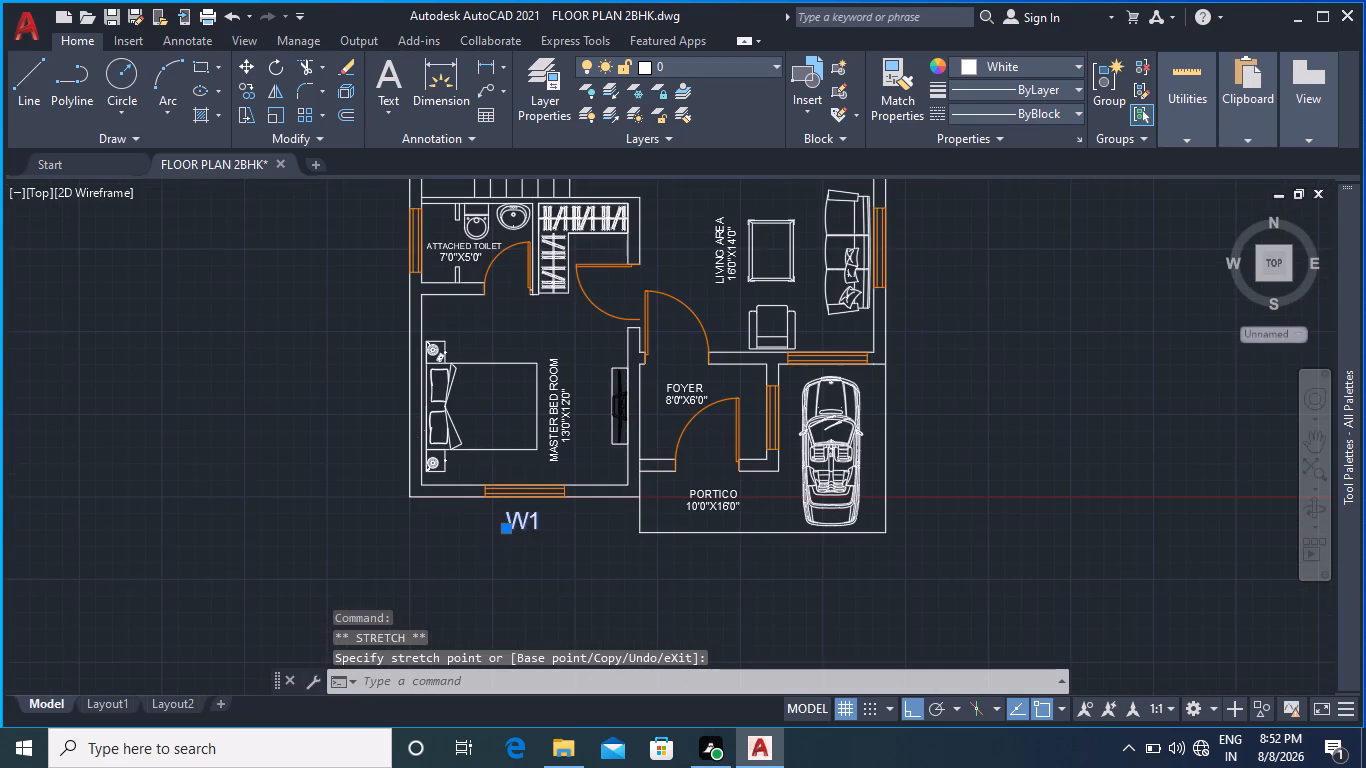
scroll(522, 537, up, 2)
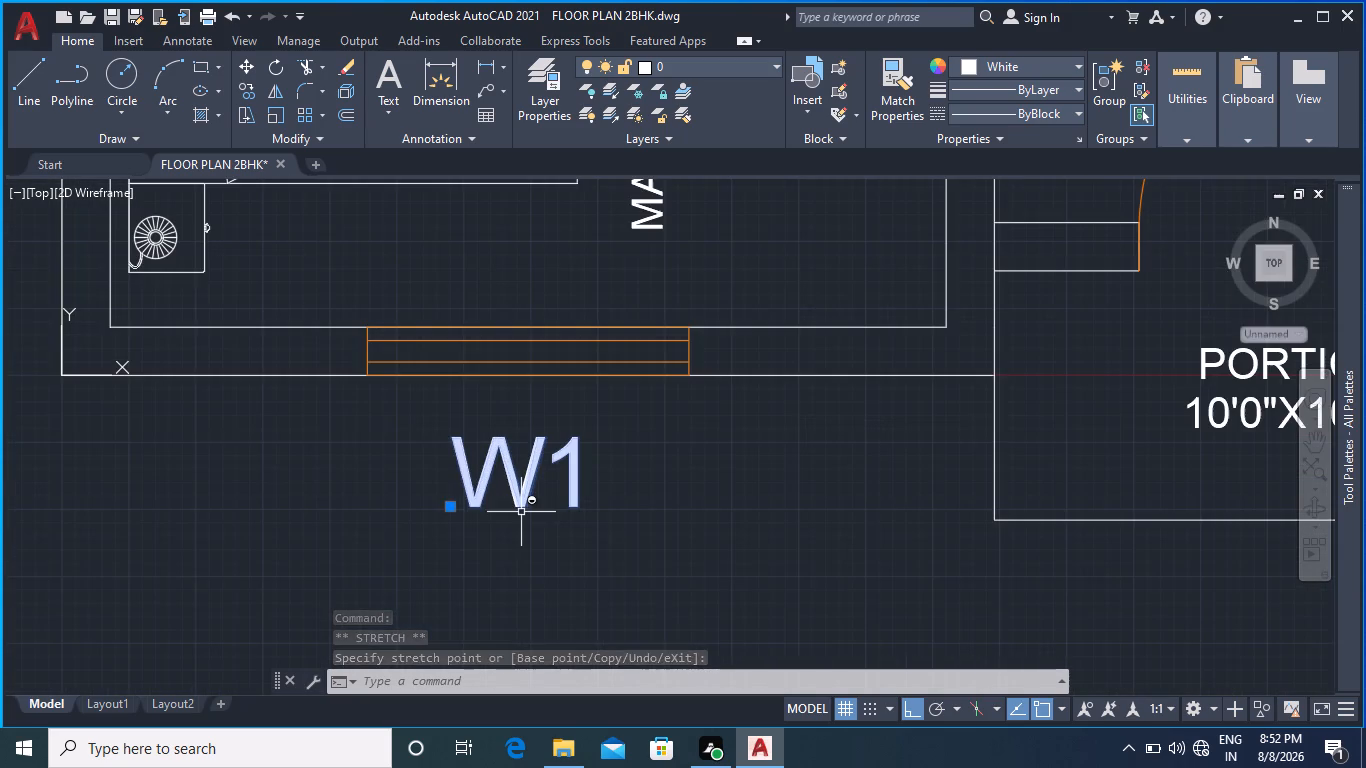
right_click(458, 506)
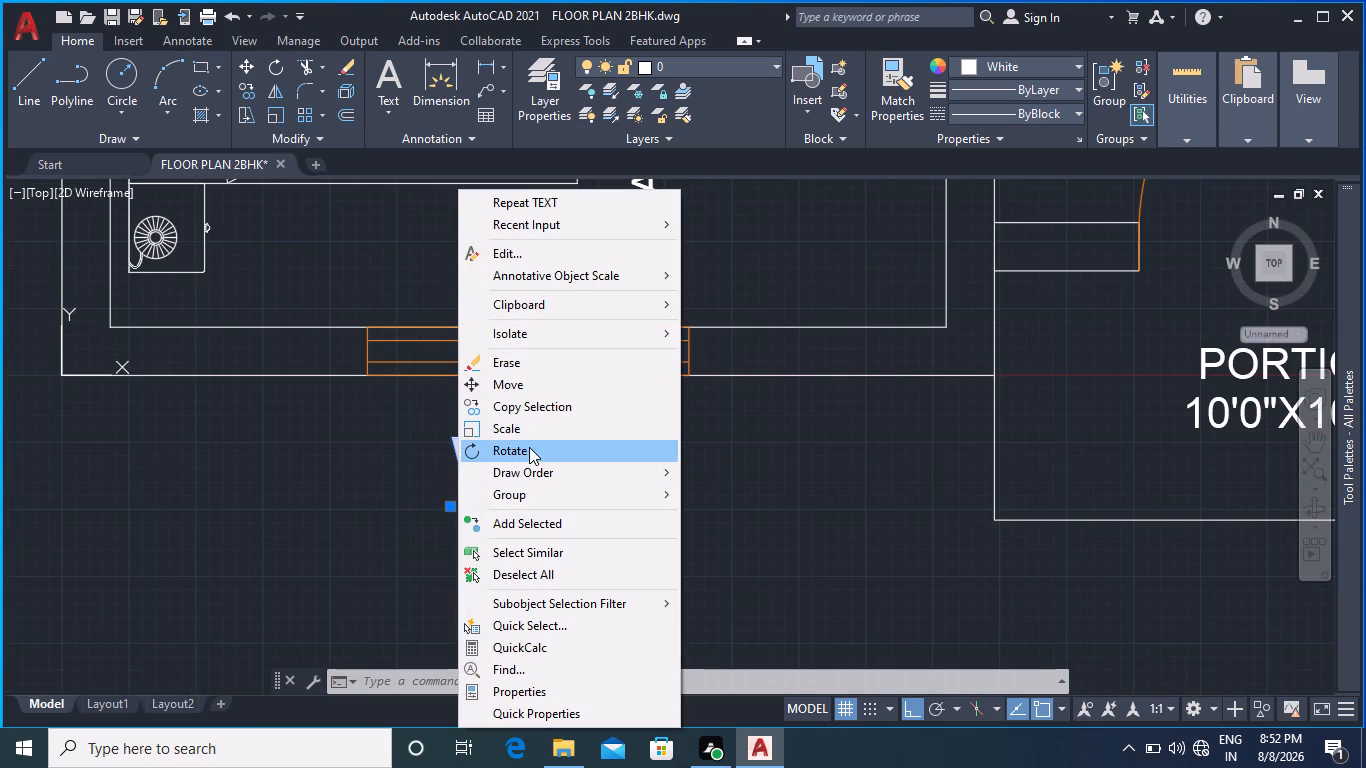
click(529, 435)
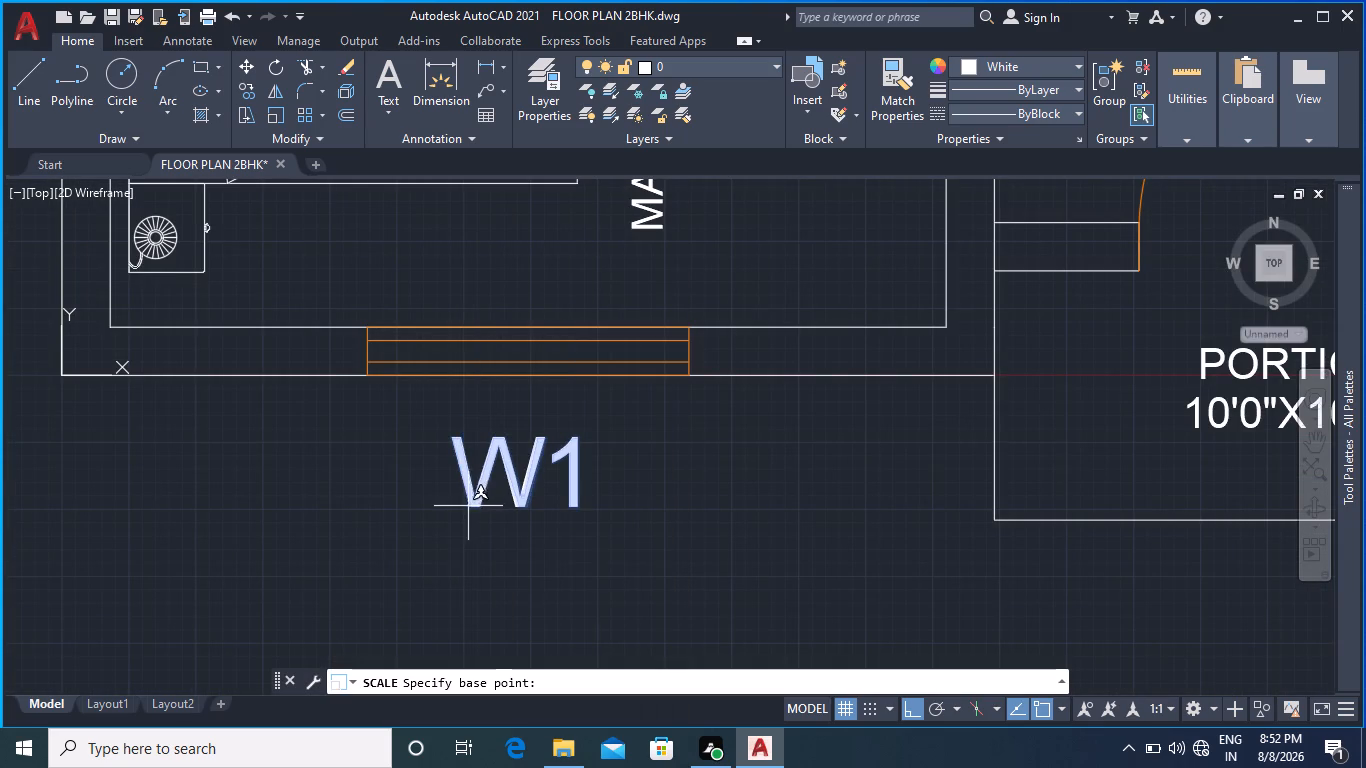
click(451, 506)
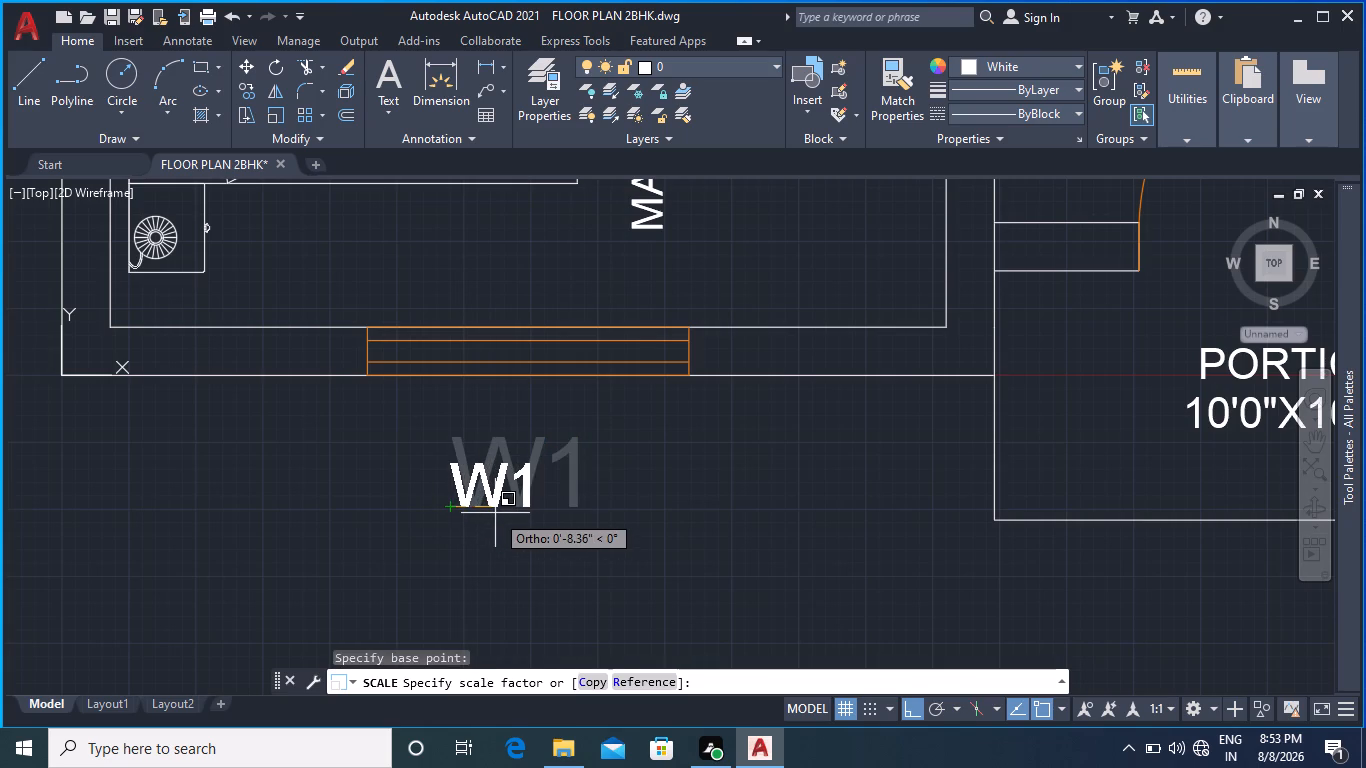
click(495, 513)
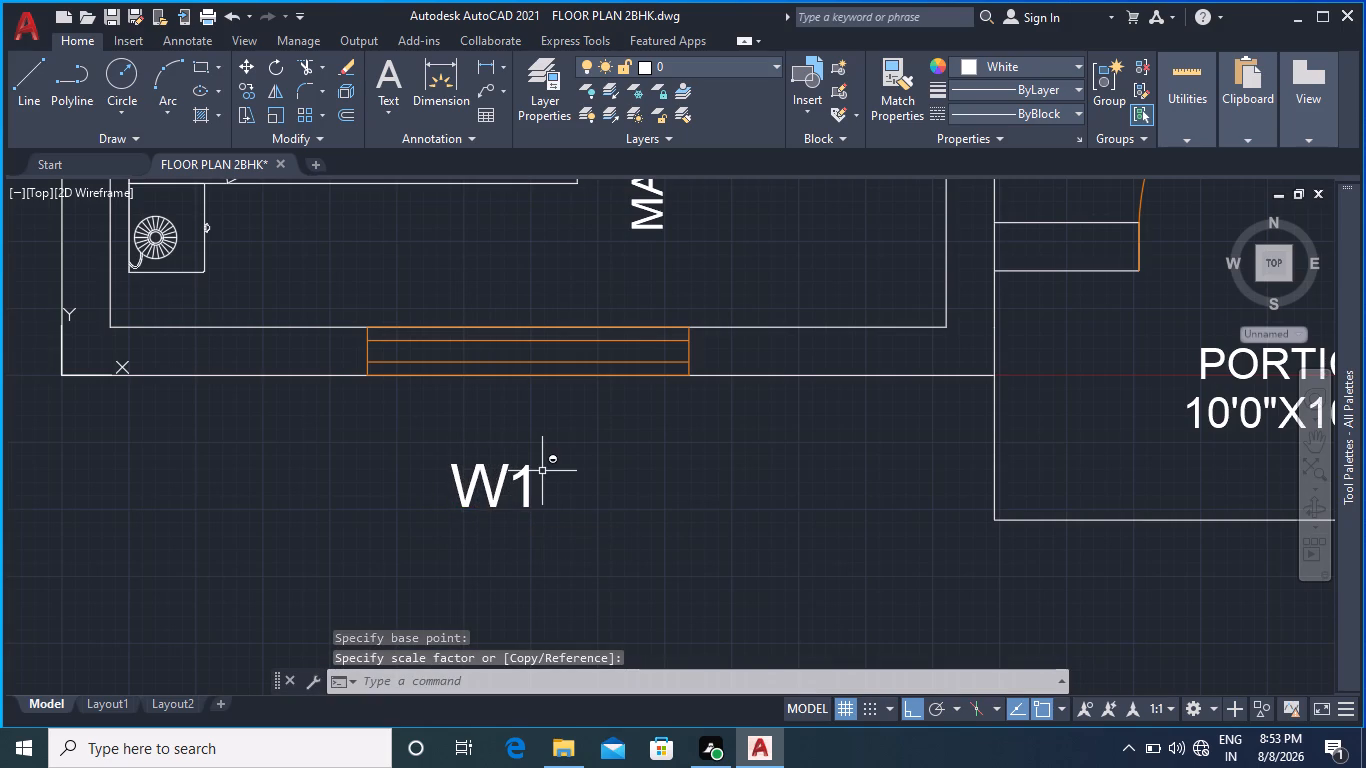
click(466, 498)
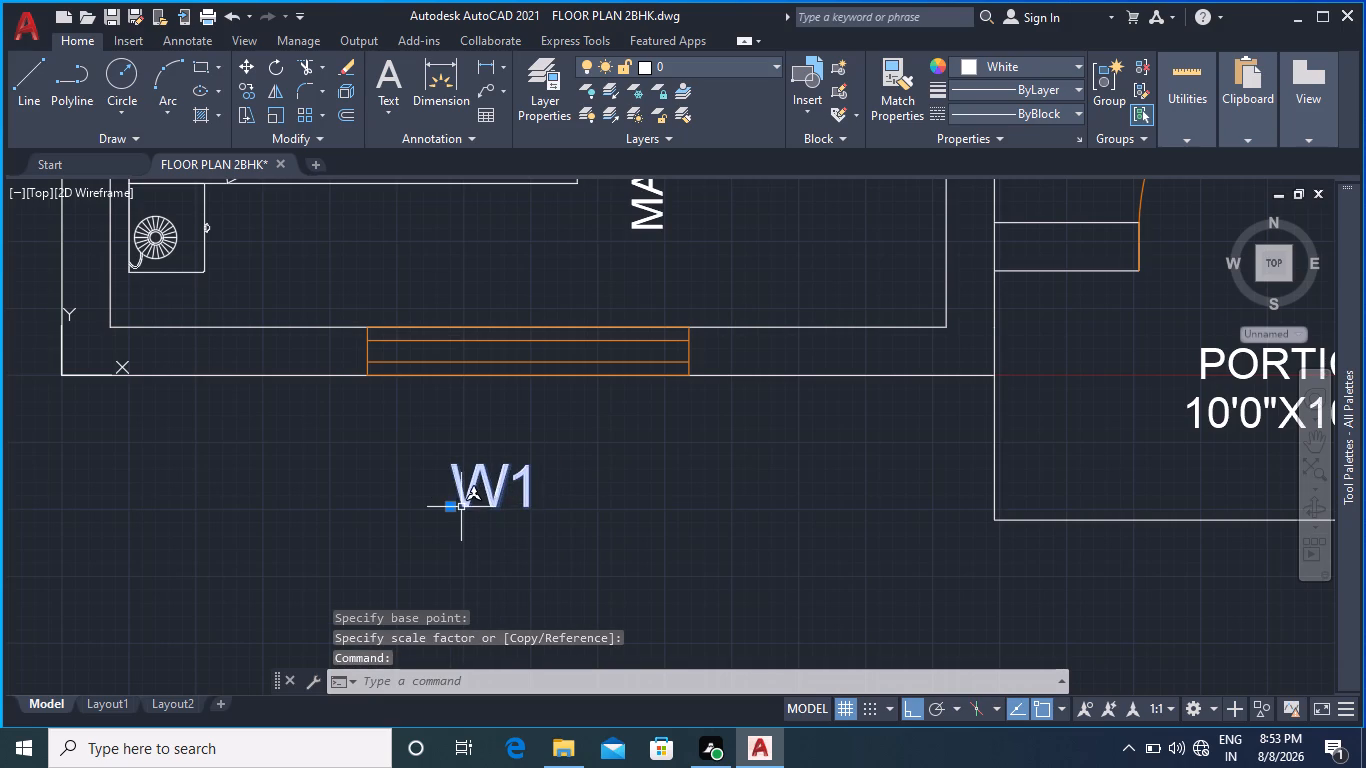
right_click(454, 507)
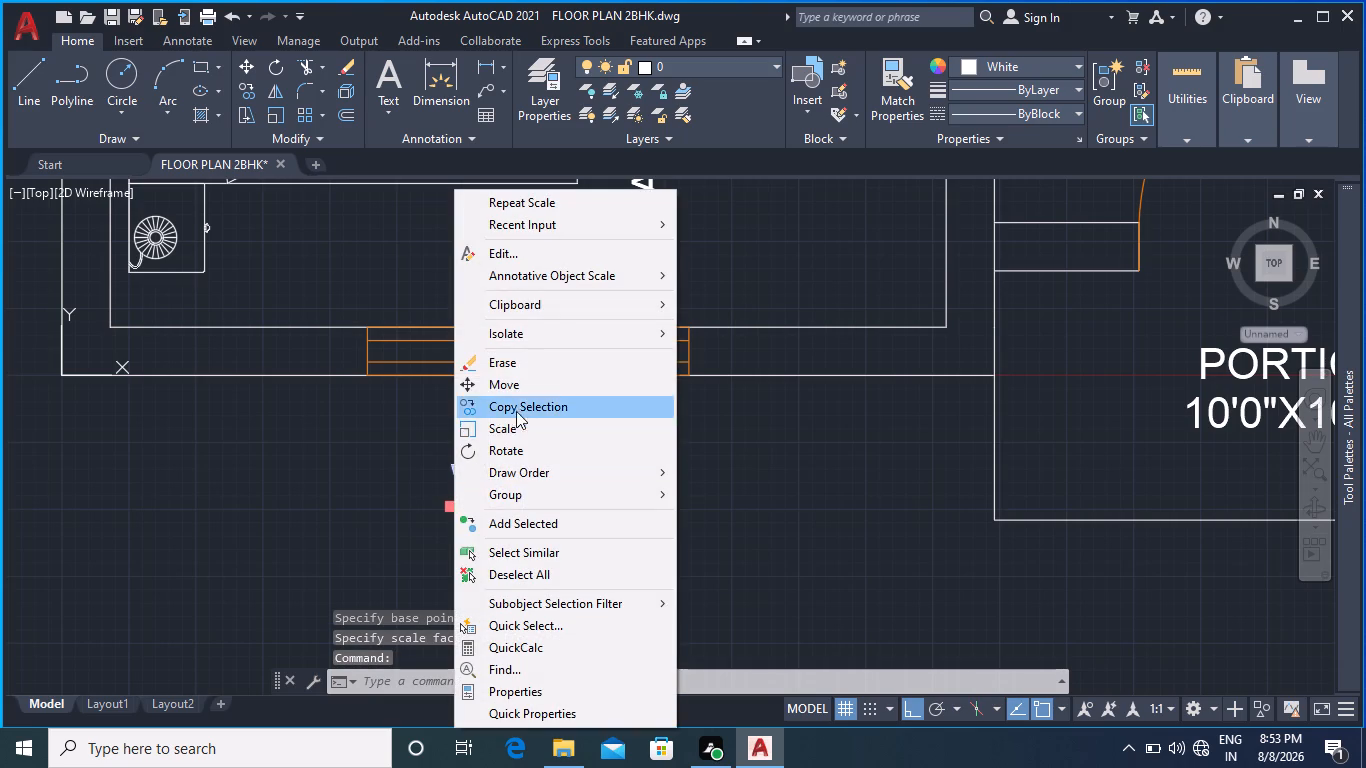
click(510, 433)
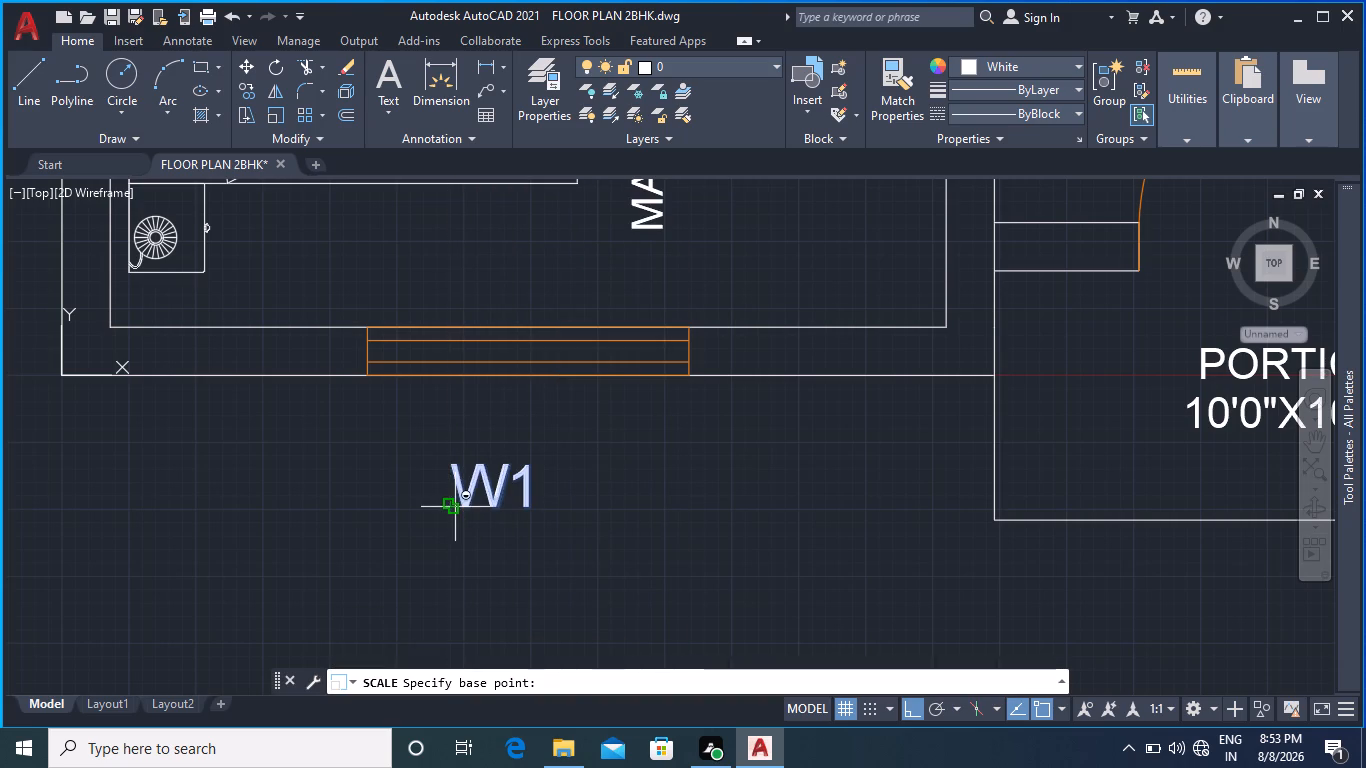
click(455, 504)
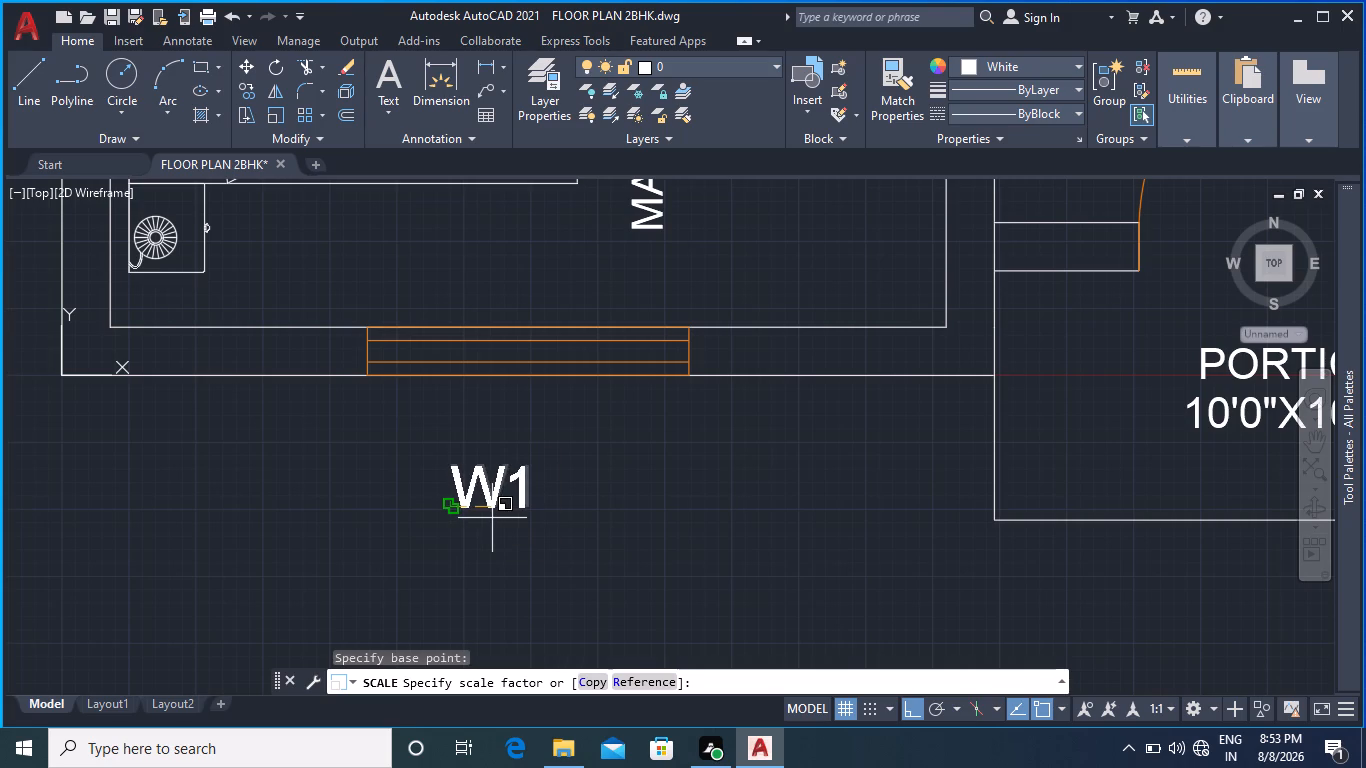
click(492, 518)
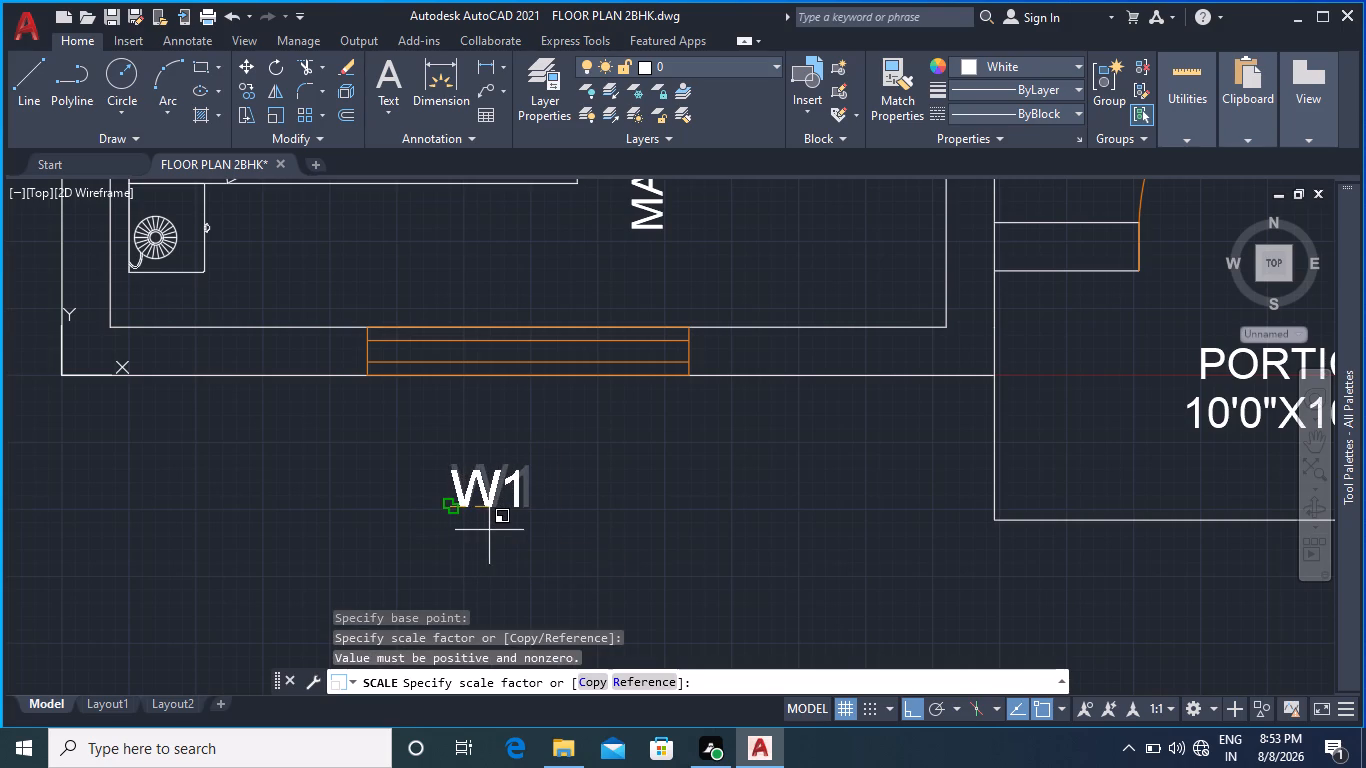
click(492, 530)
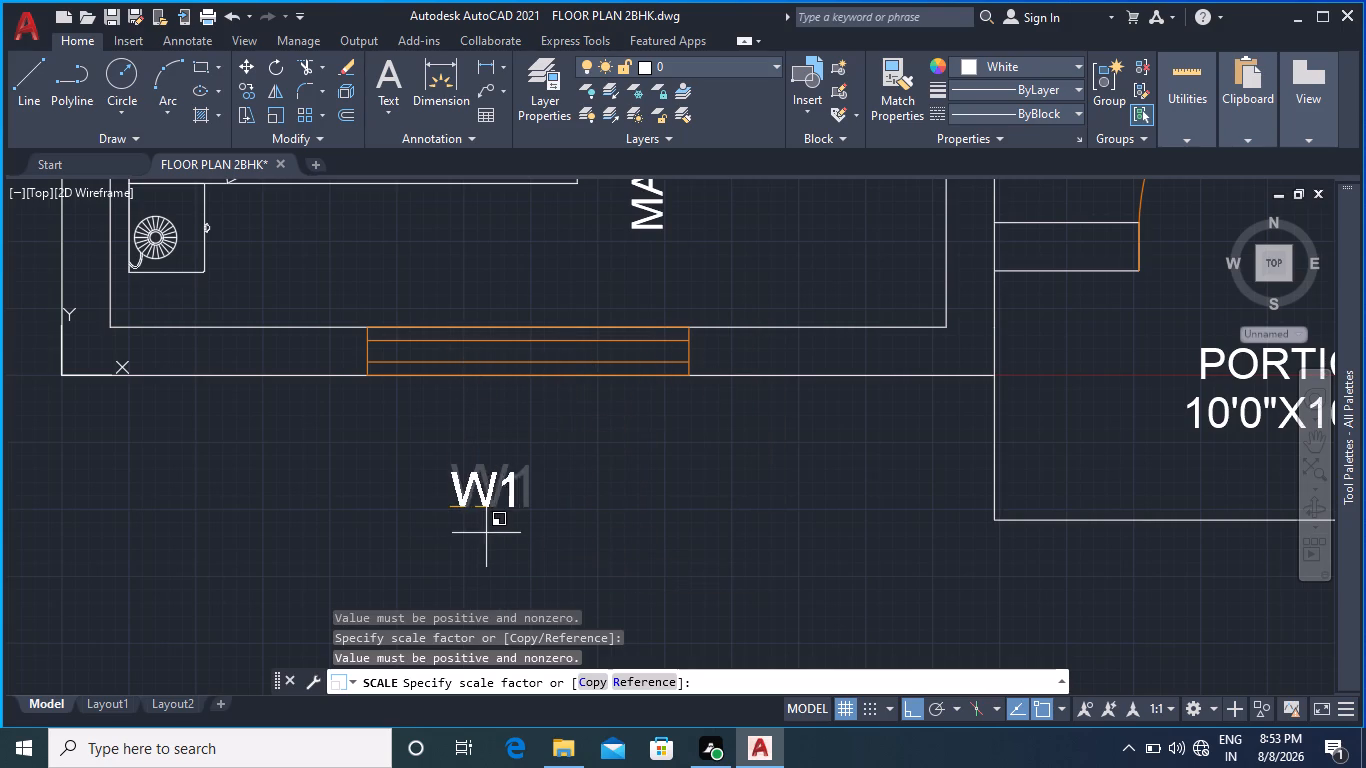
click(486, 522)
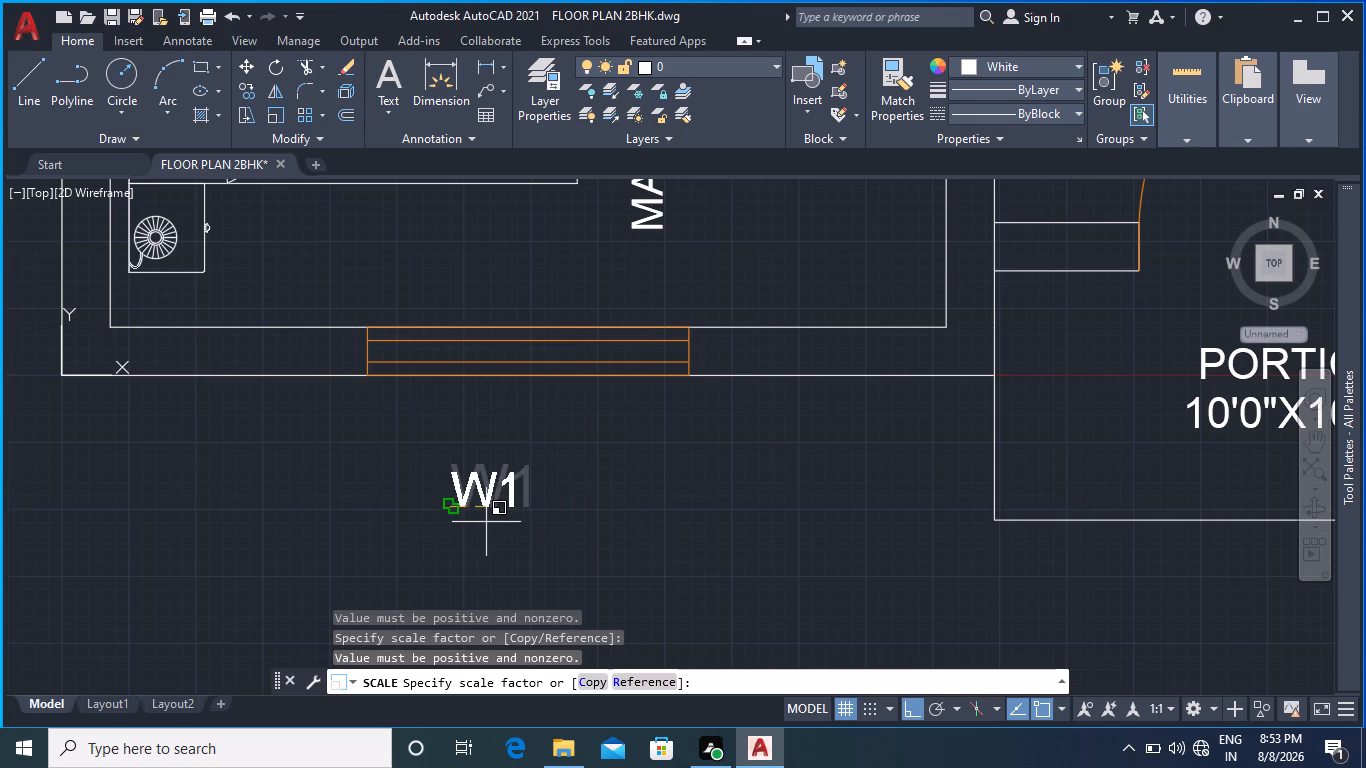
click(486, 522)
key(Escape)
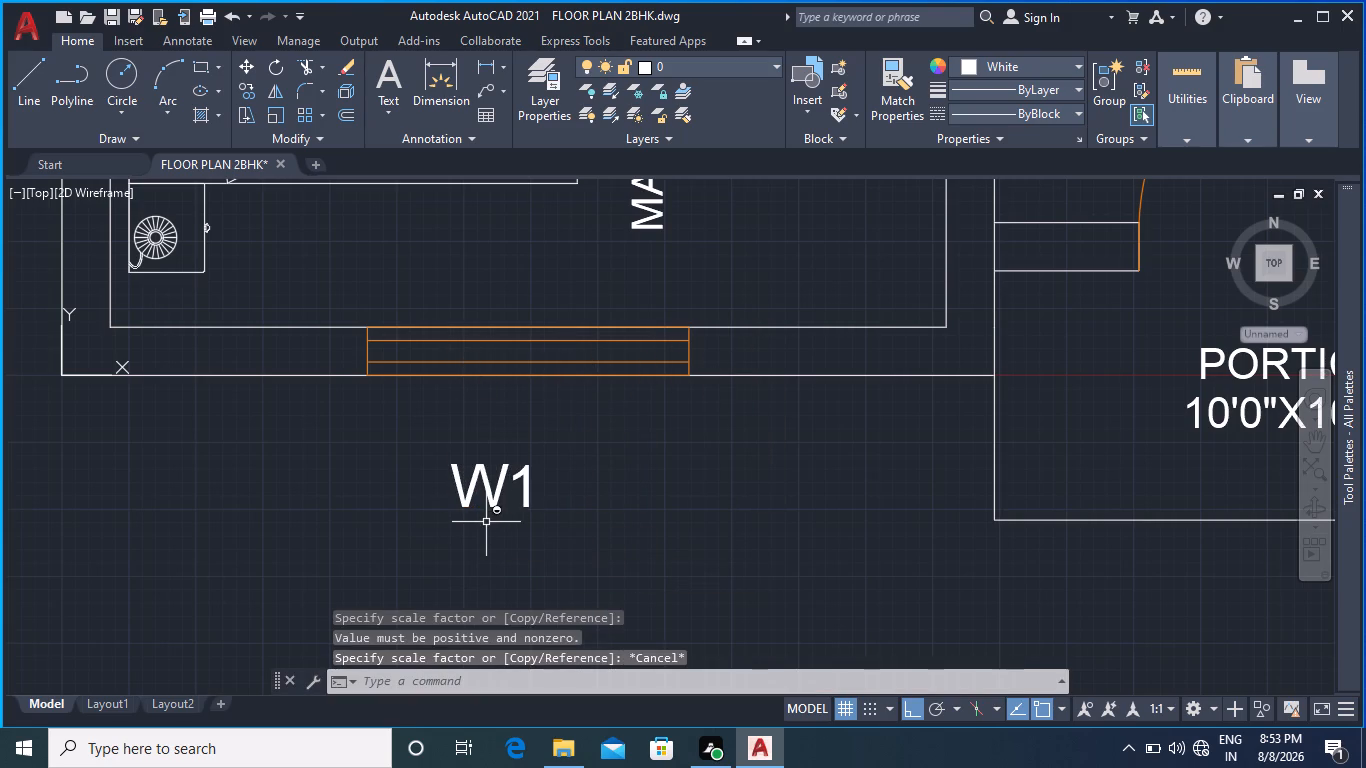
Scale the W1 label down slightly more about its insertion point, using a reference distance of about 6.7".
click(466, 492)
right_click(468, 492)
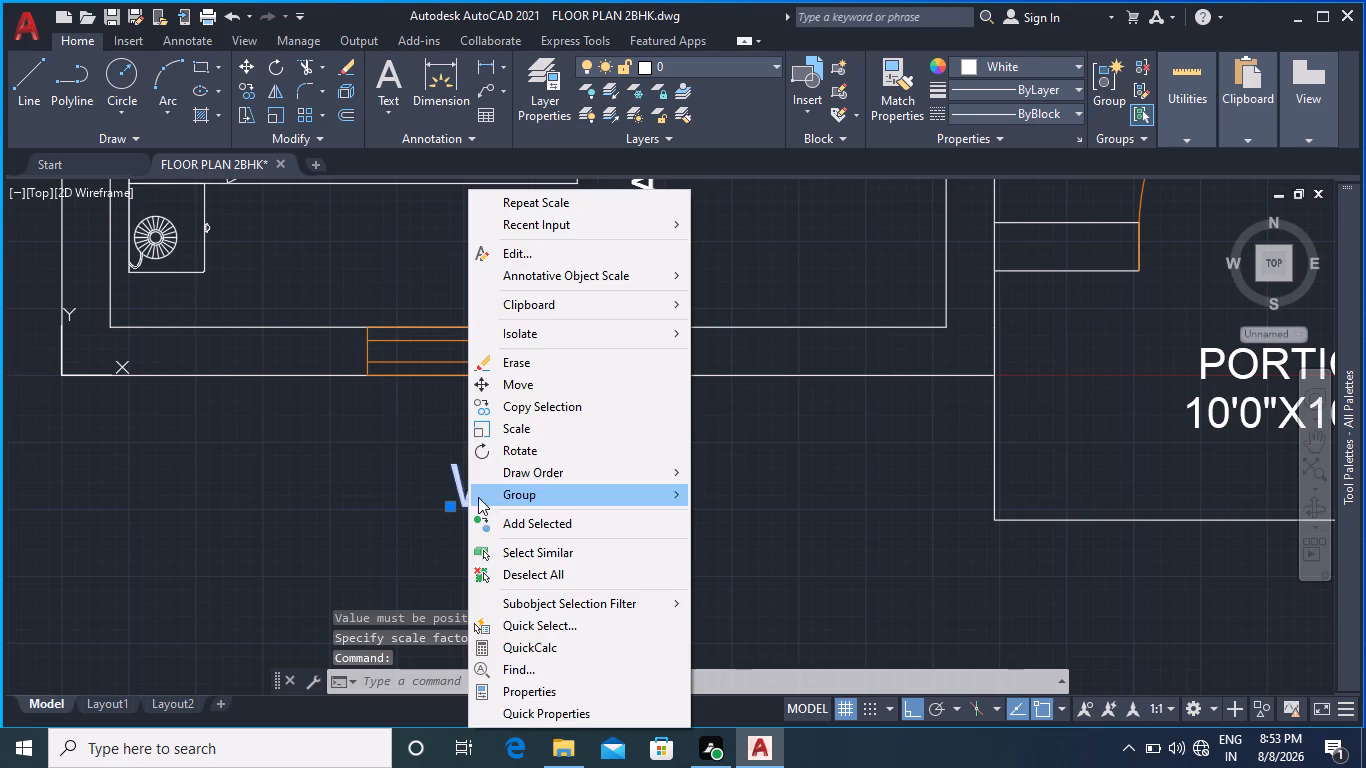
click(515, 432)
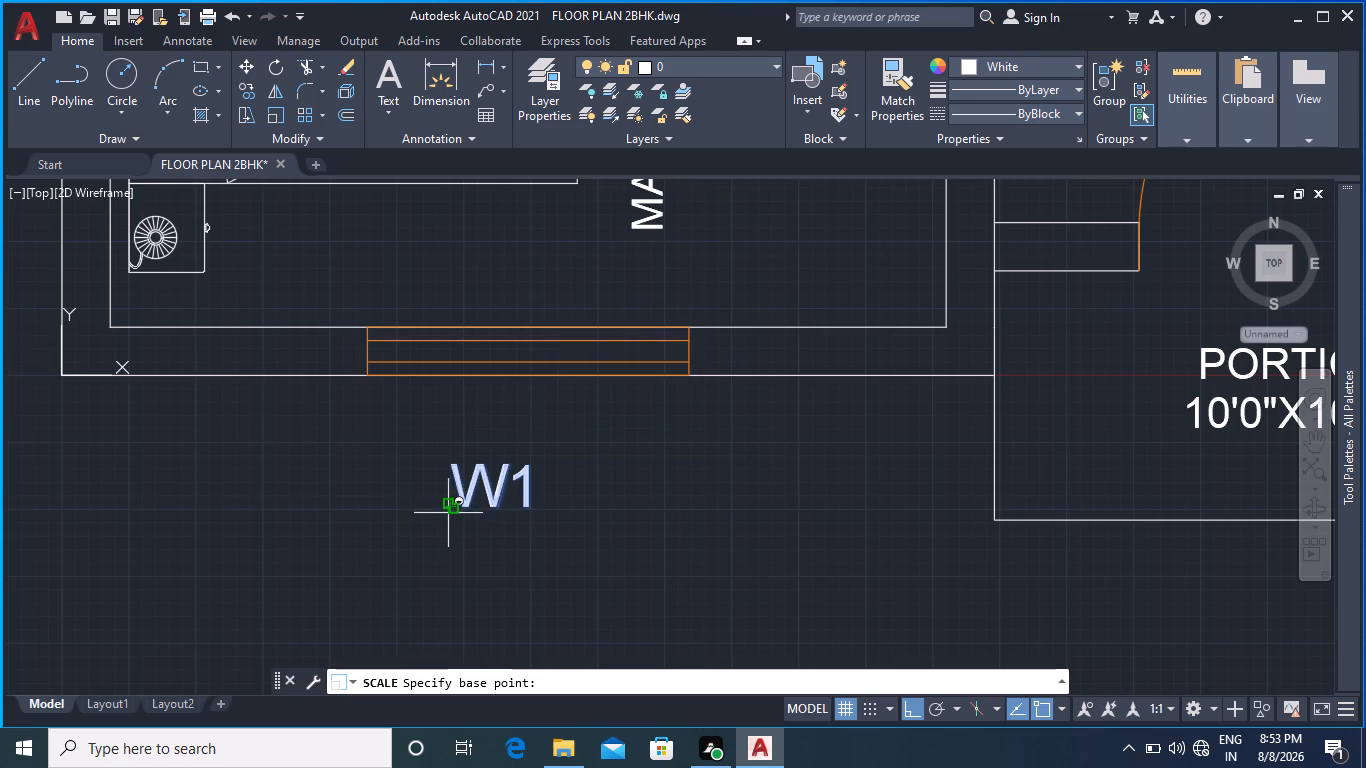
click(450, 509)
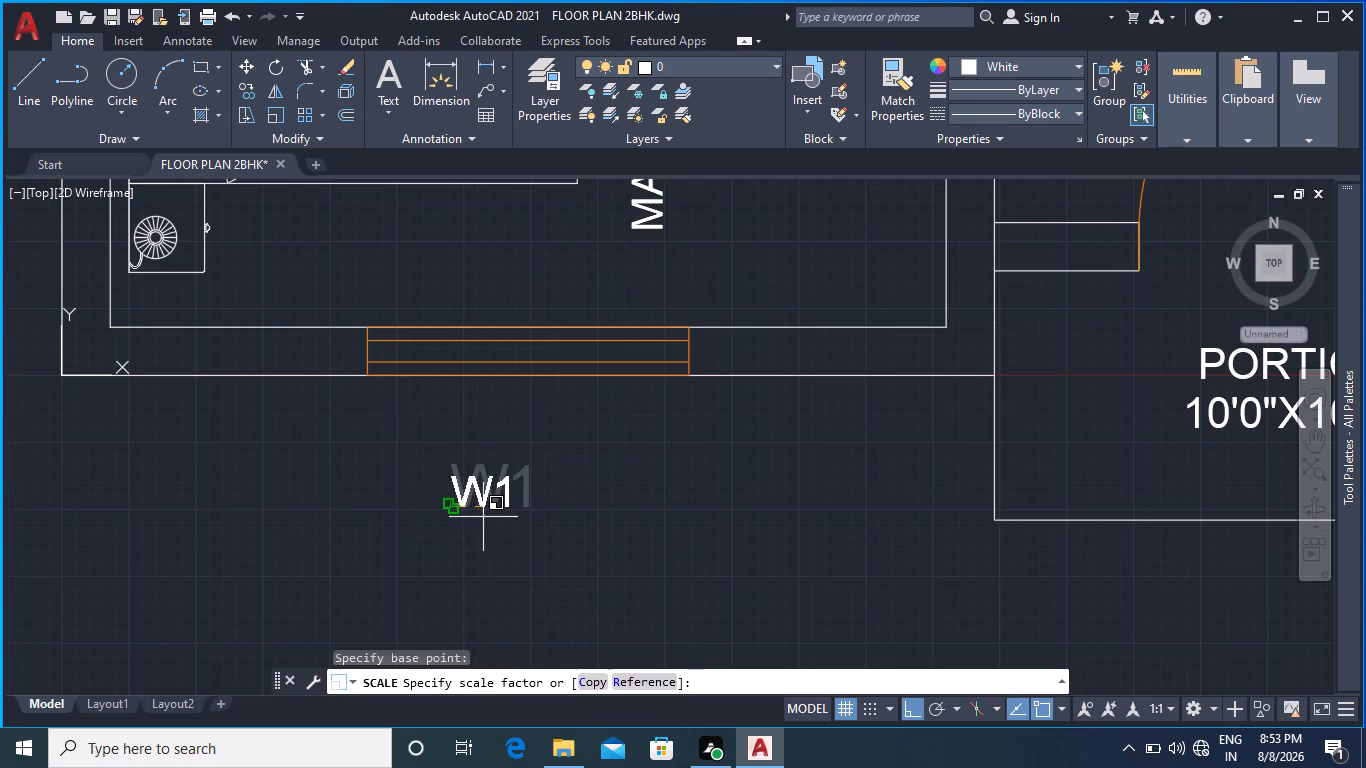
click(486, 517)
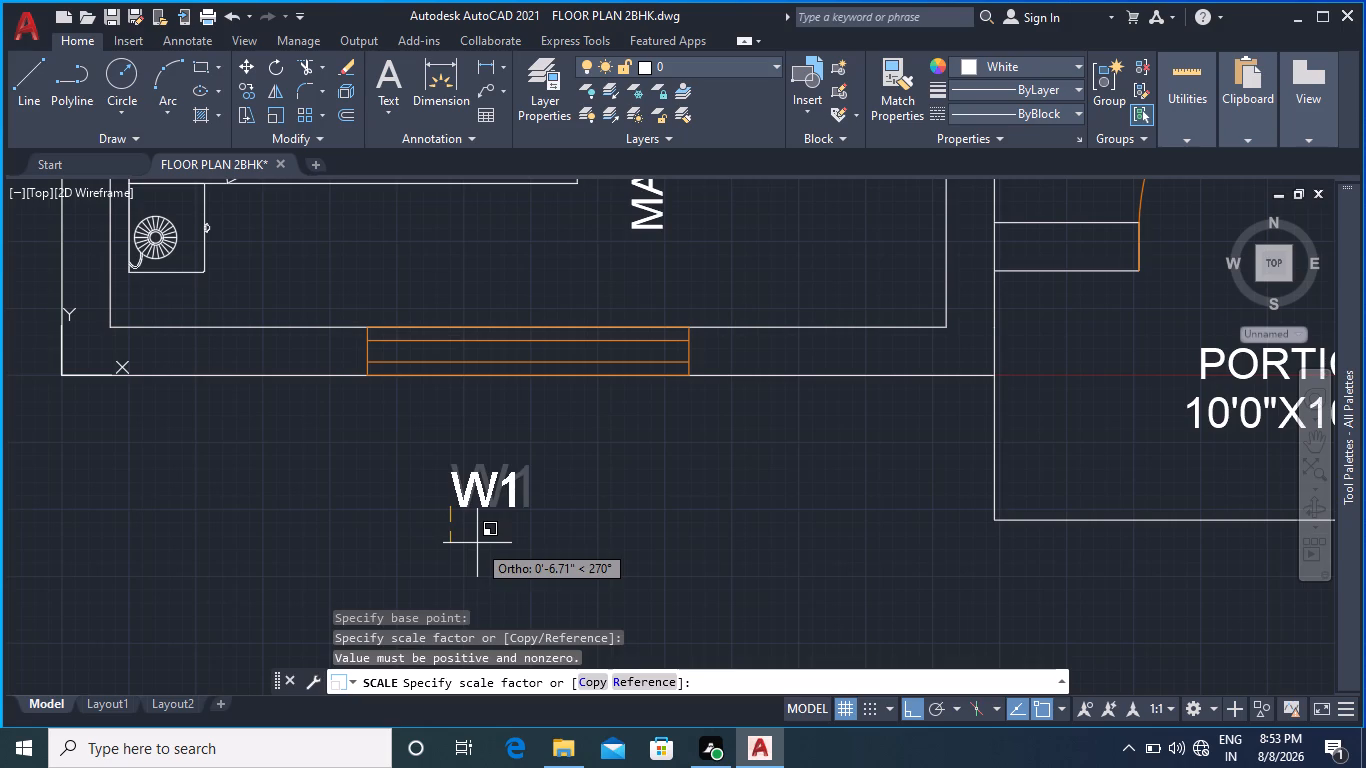
click(477, 543)
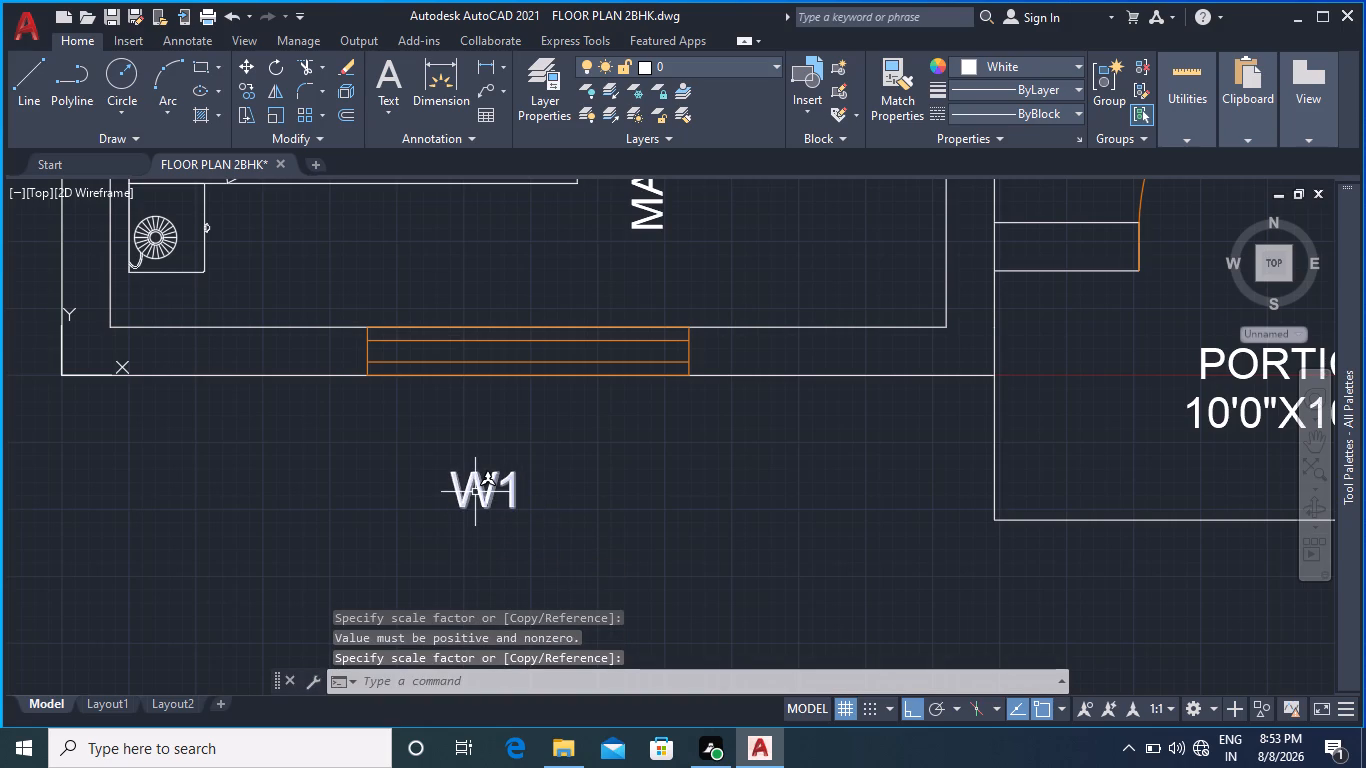
With Ortho off, move the W1 label by its insertion grip up close beneath the middle of the master bedroom window.
click(475, 492)
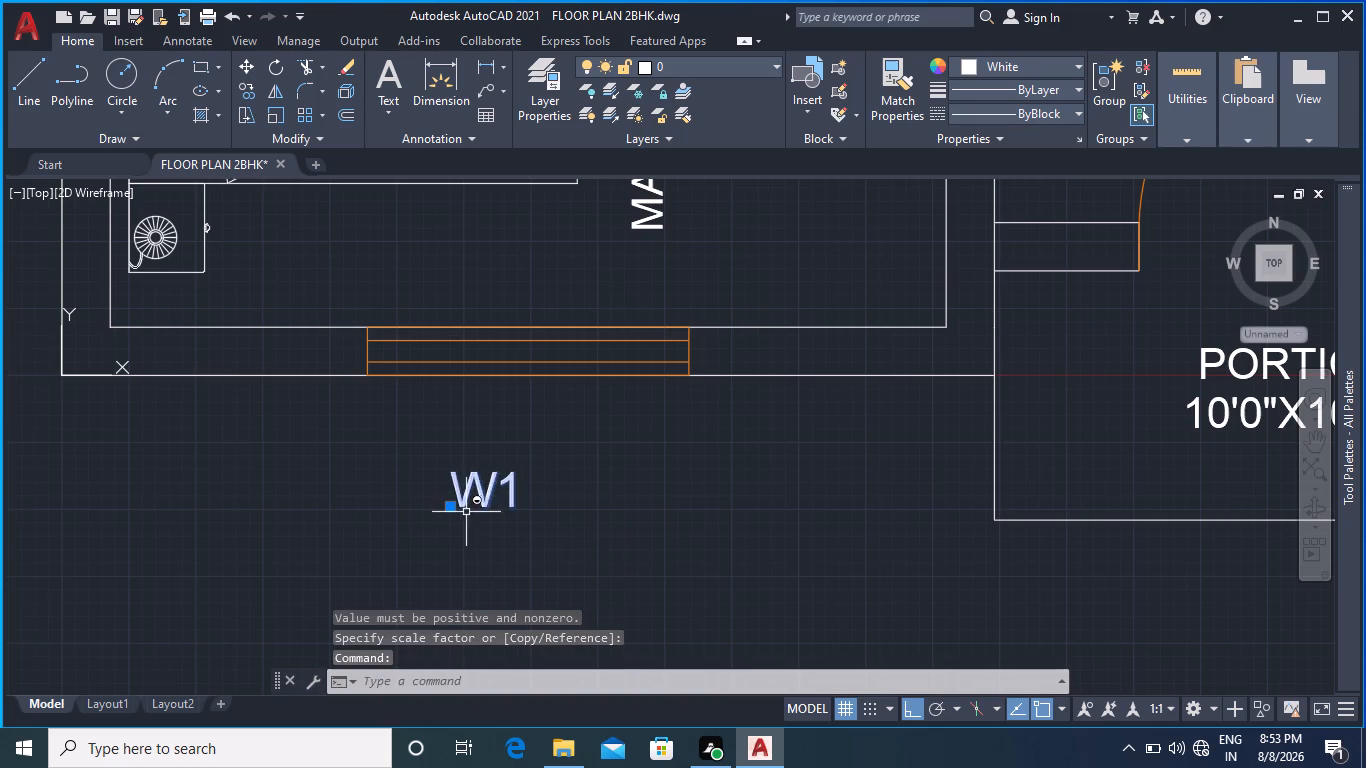
click(451, 507)
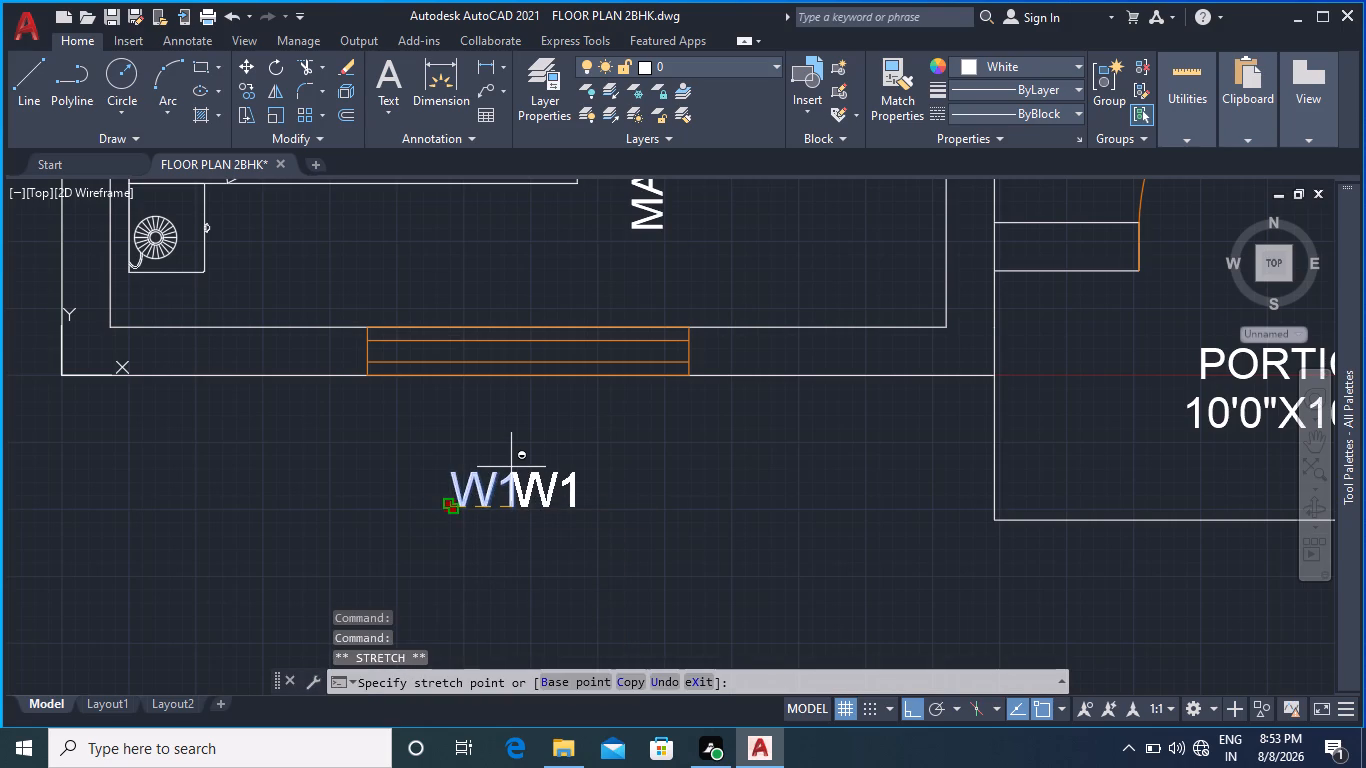
key(F8)
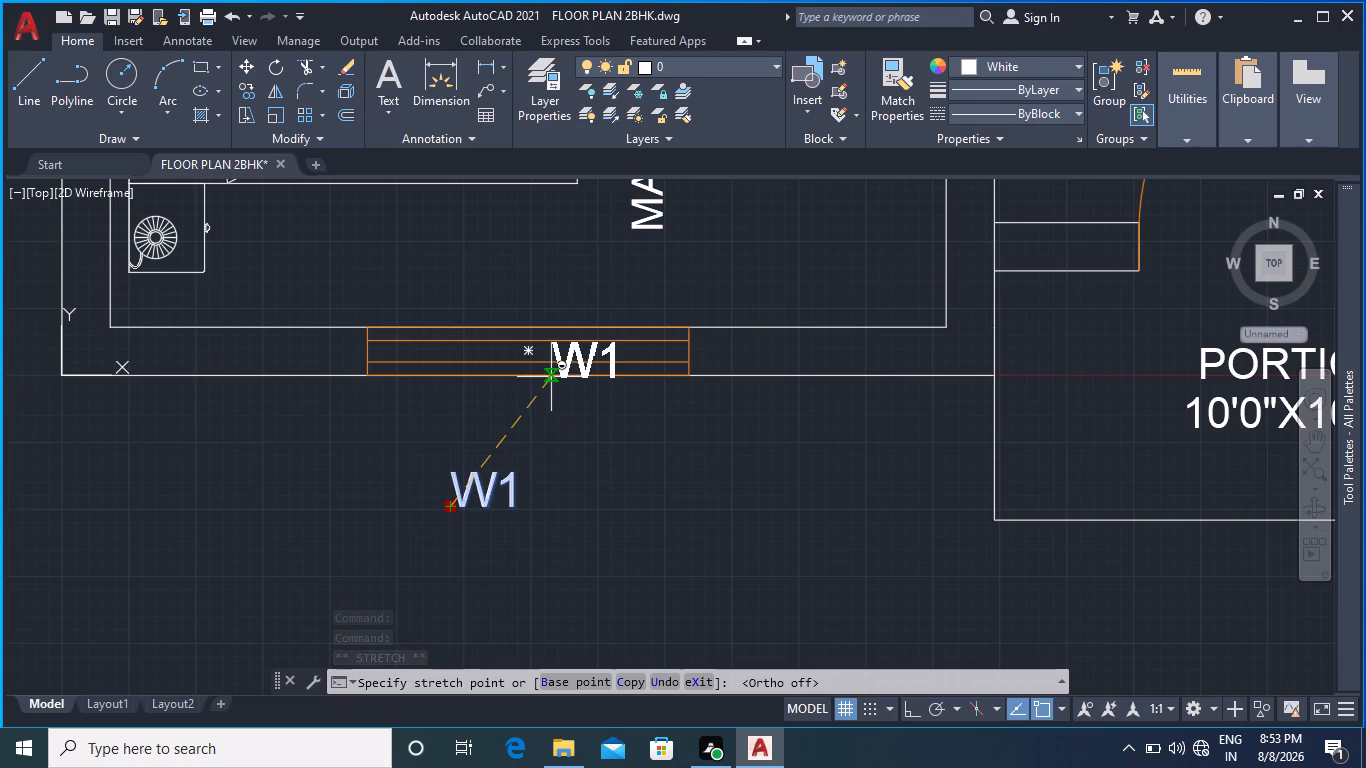
click(508, 446)
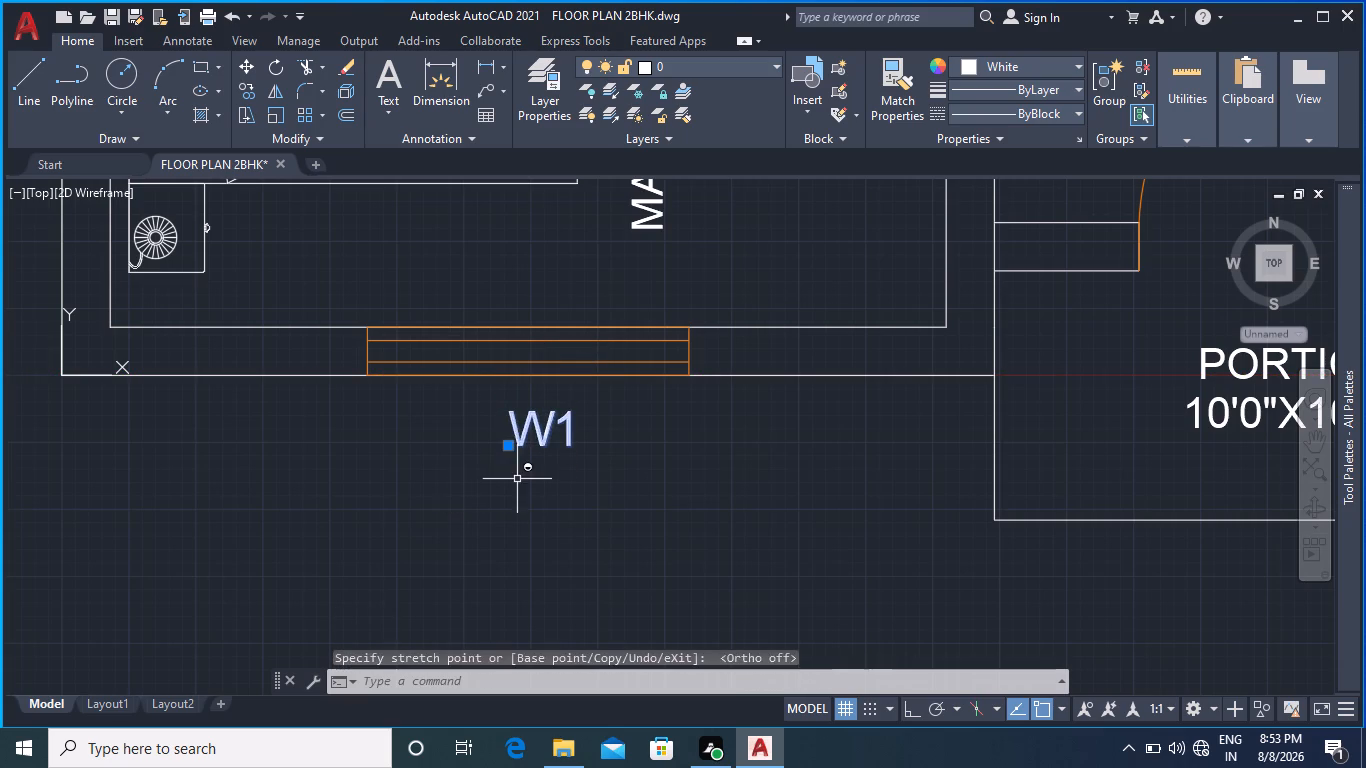
key(Escape)
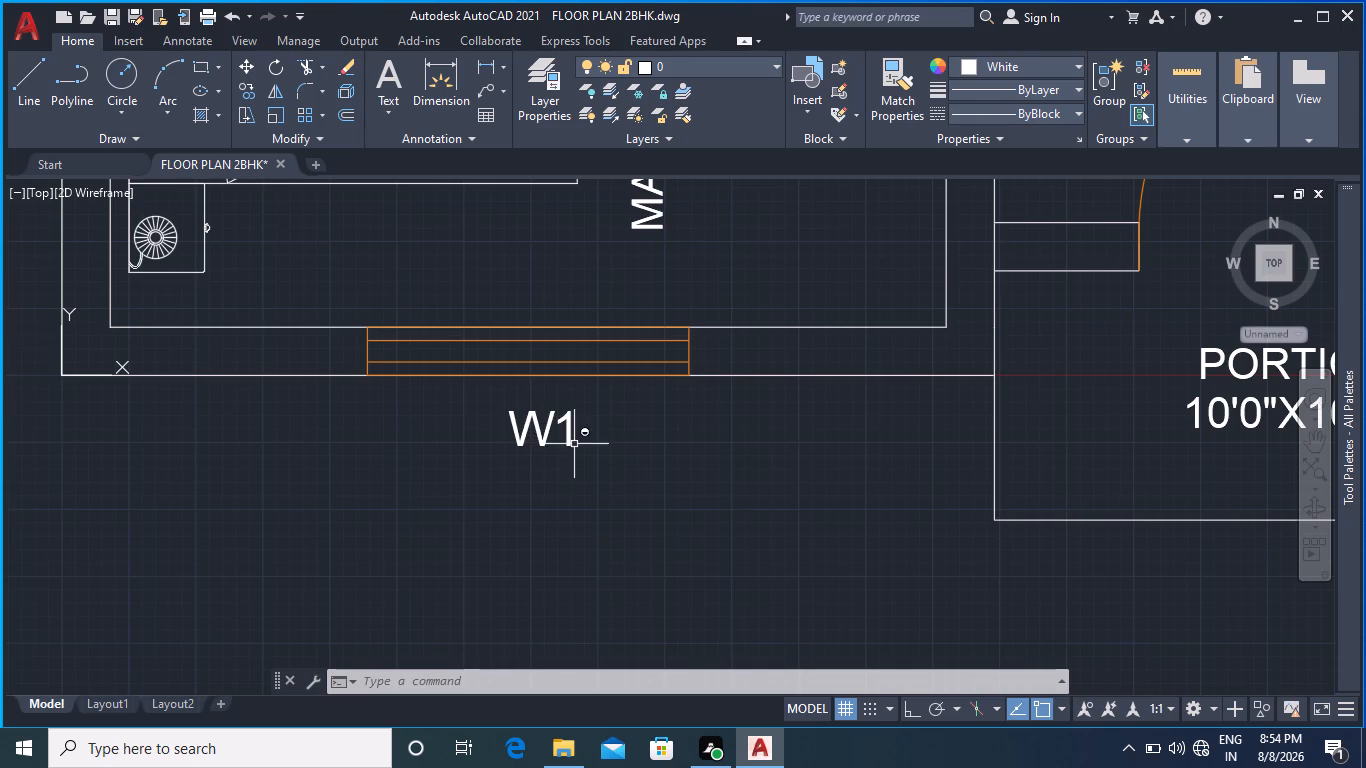
Start copying the W1 label and place a copy below the living area window above the parked car.
click(532, 425)
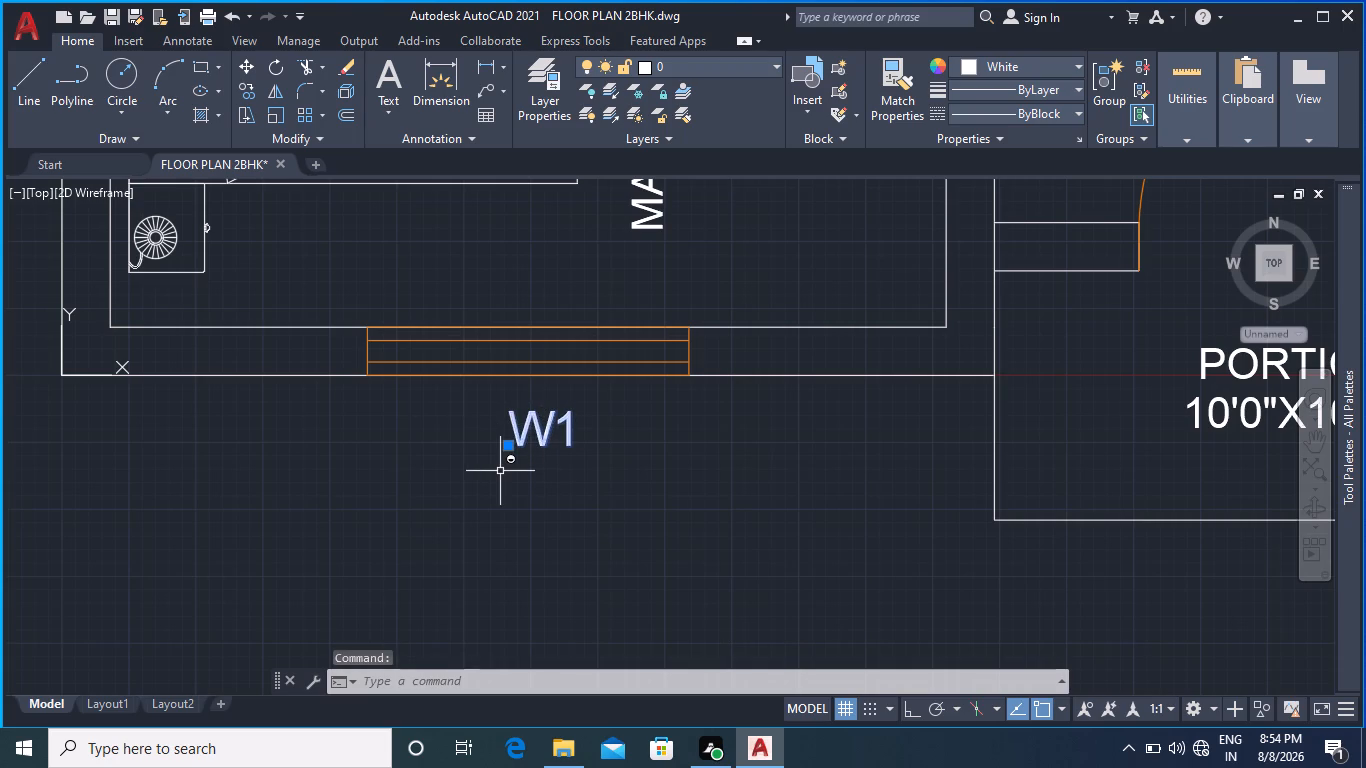
click(242, 91)
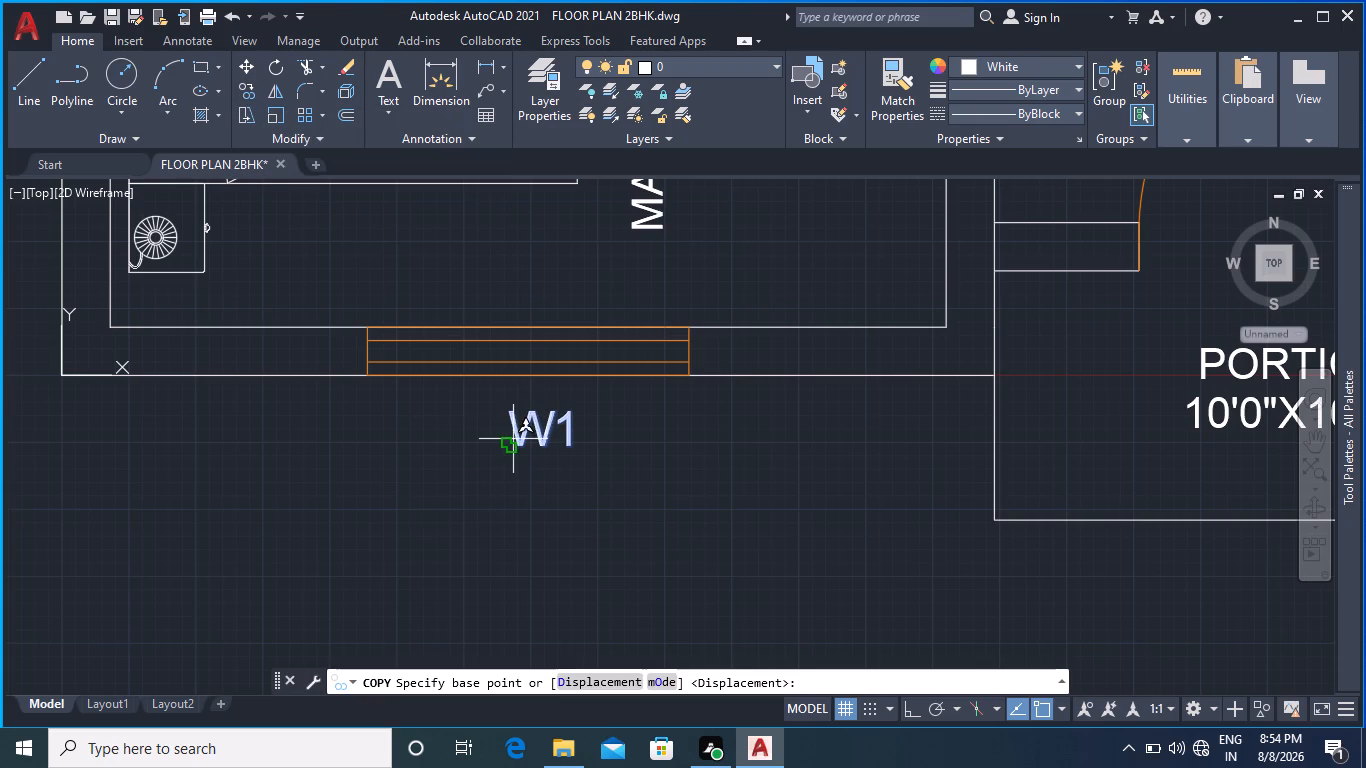
click(517, 445)
scroll(693, 478, down, 4)
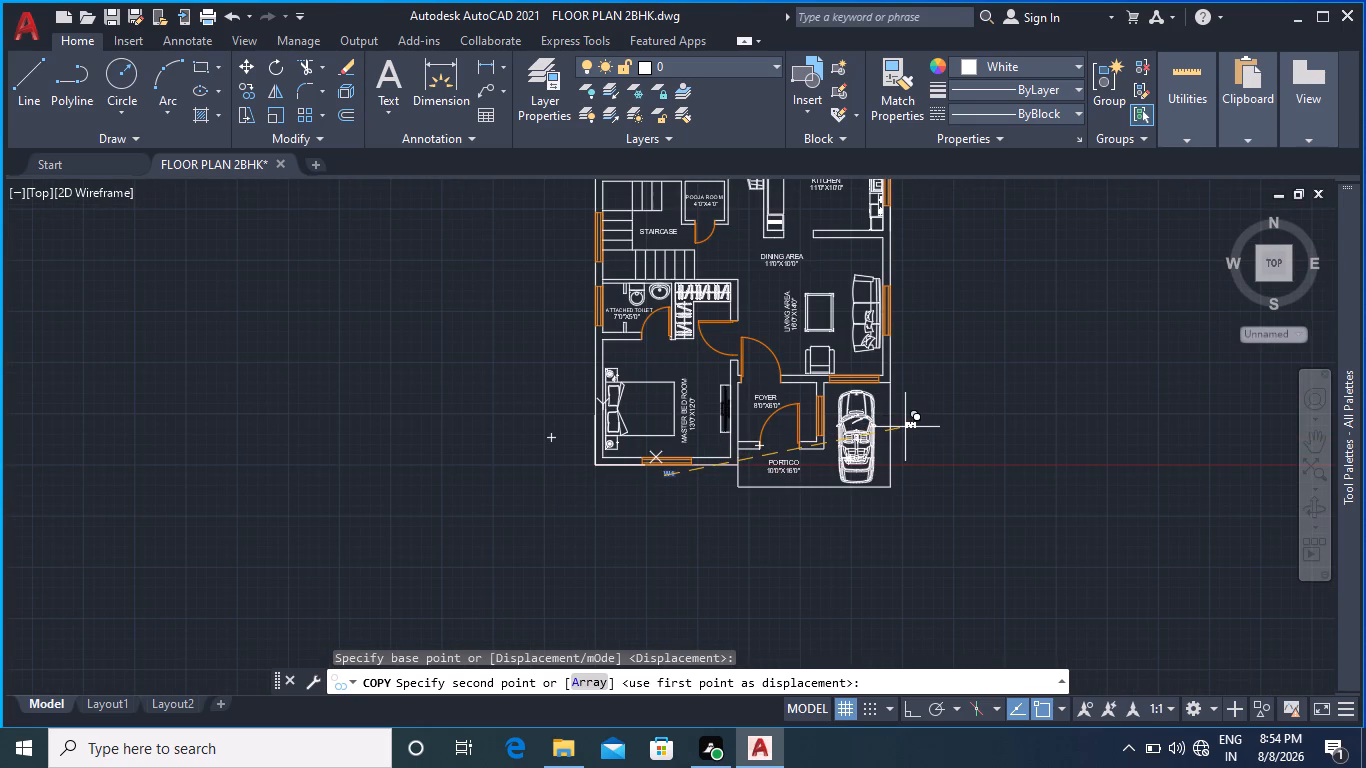
scroll(937, 411, up, 2)
scroll(781, 356, up, 3)
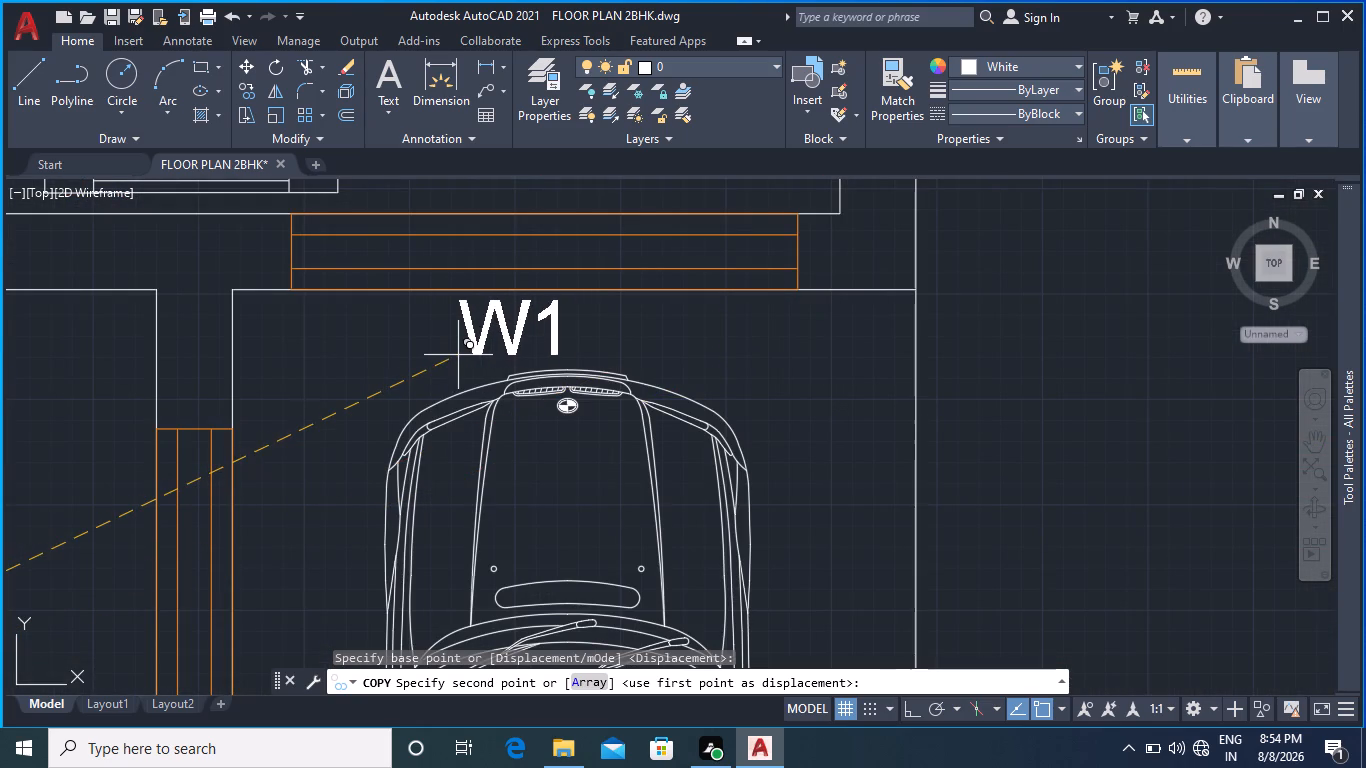
click(458, 355)
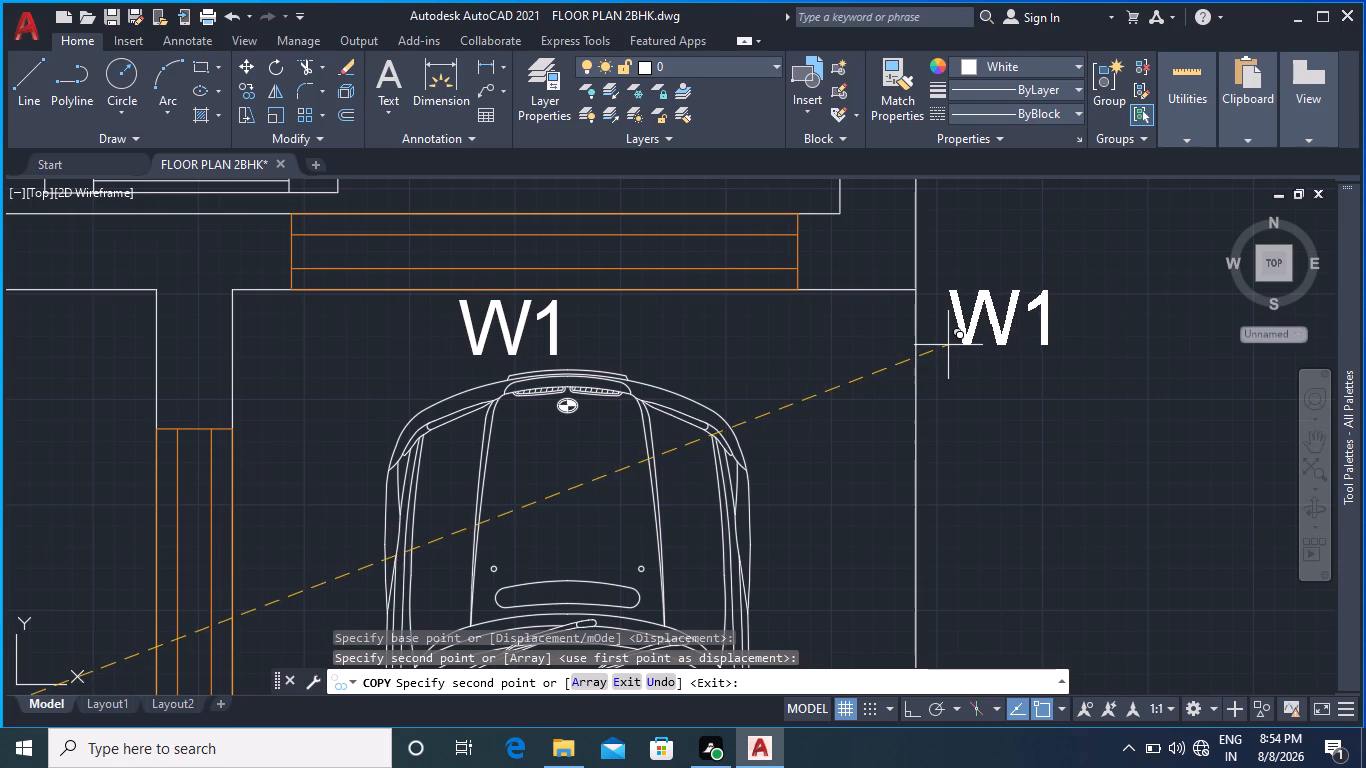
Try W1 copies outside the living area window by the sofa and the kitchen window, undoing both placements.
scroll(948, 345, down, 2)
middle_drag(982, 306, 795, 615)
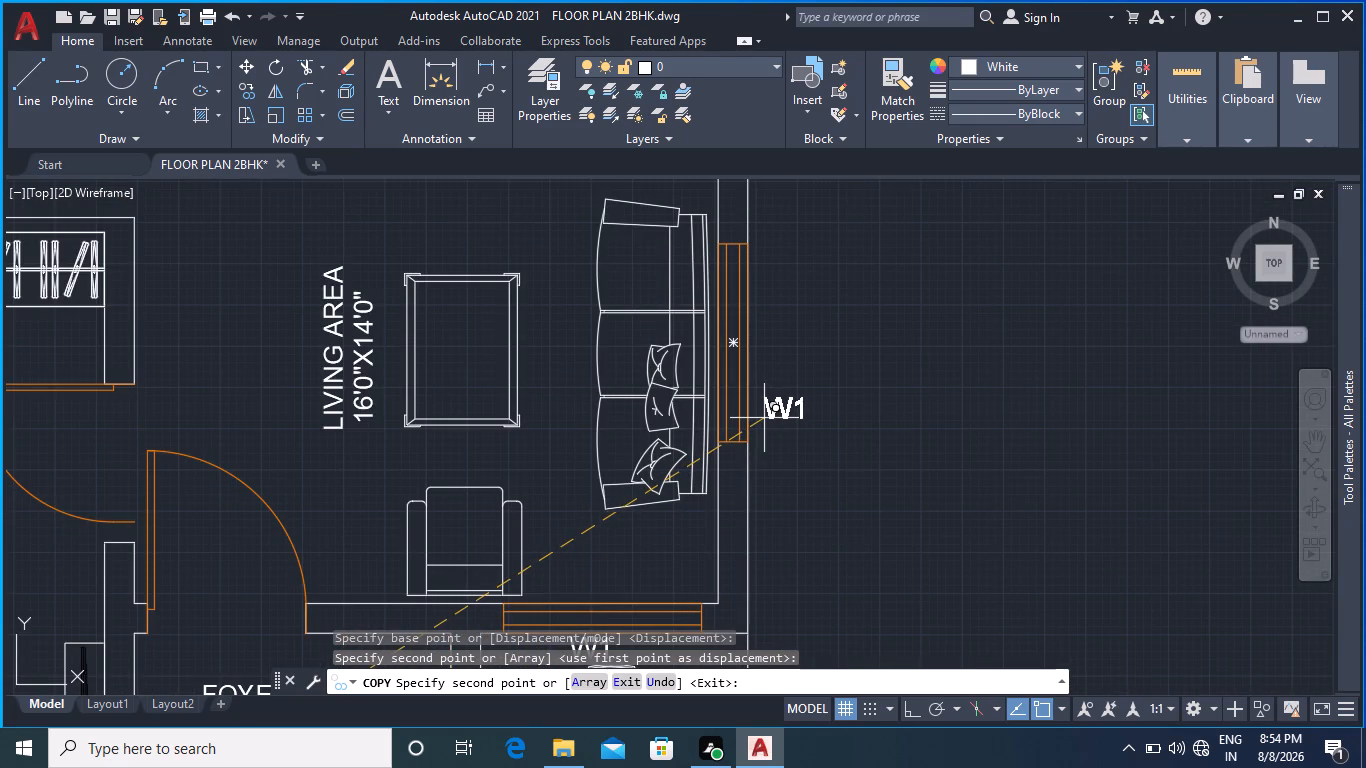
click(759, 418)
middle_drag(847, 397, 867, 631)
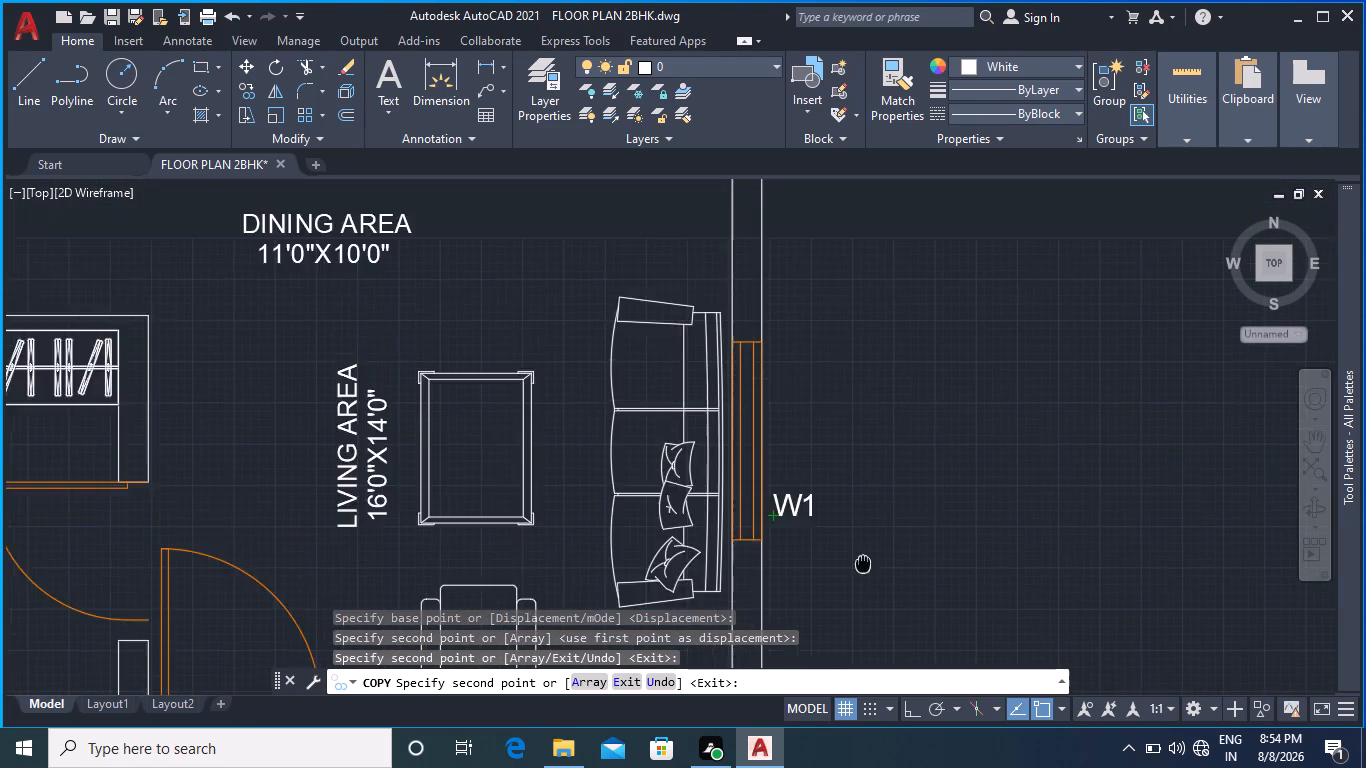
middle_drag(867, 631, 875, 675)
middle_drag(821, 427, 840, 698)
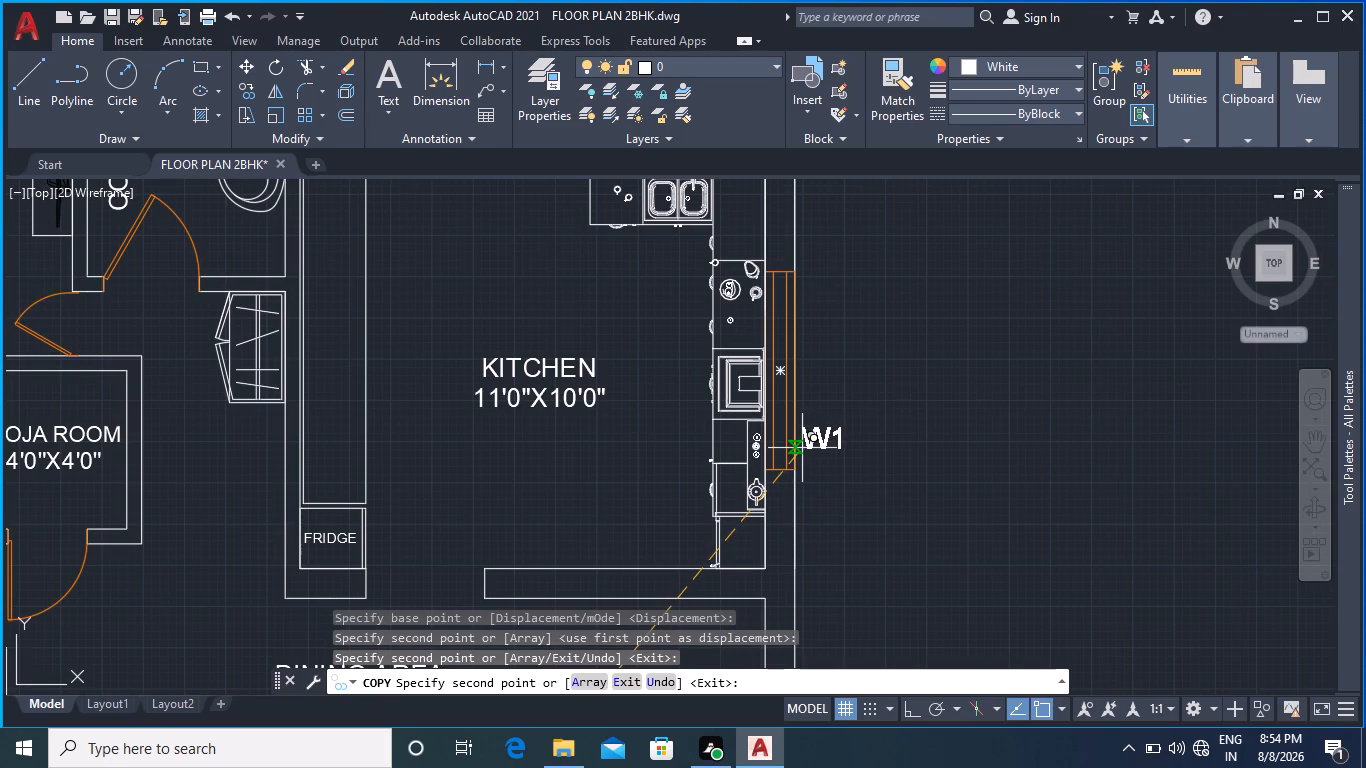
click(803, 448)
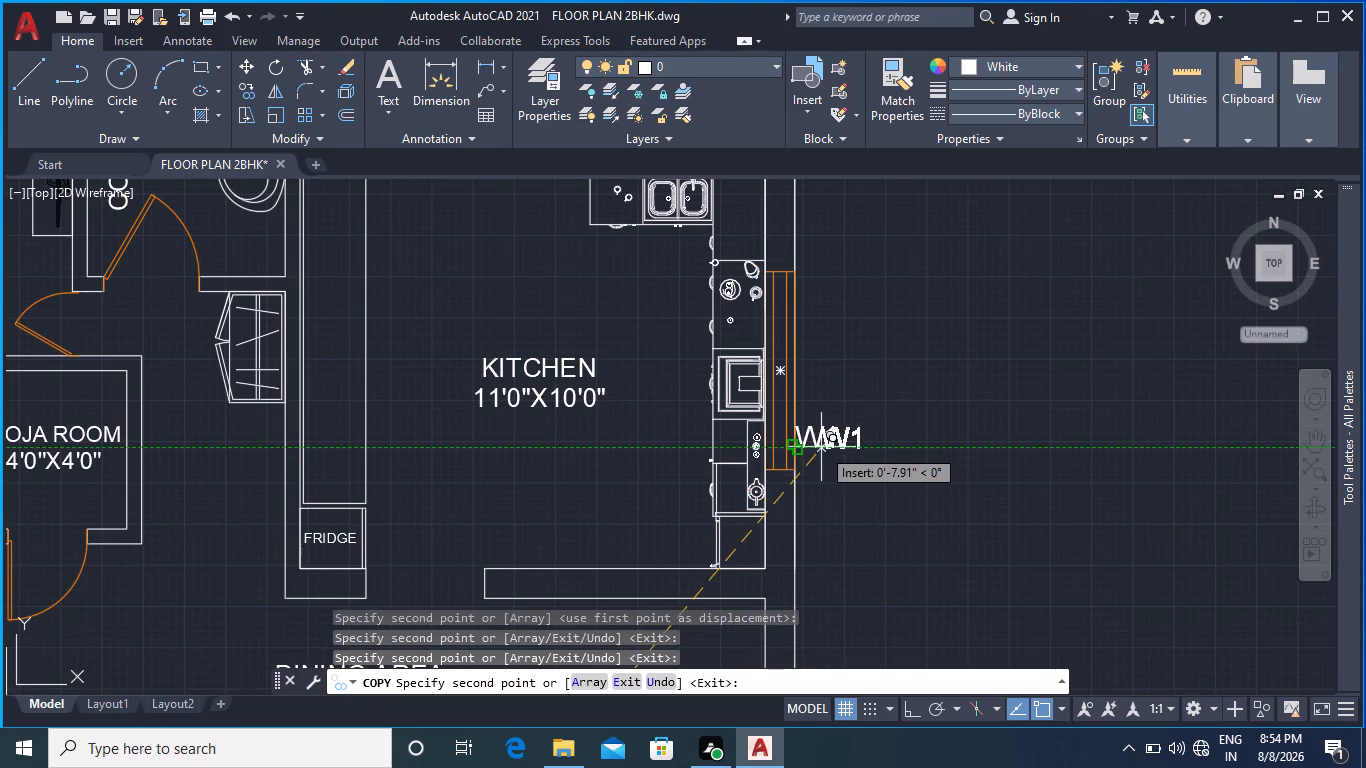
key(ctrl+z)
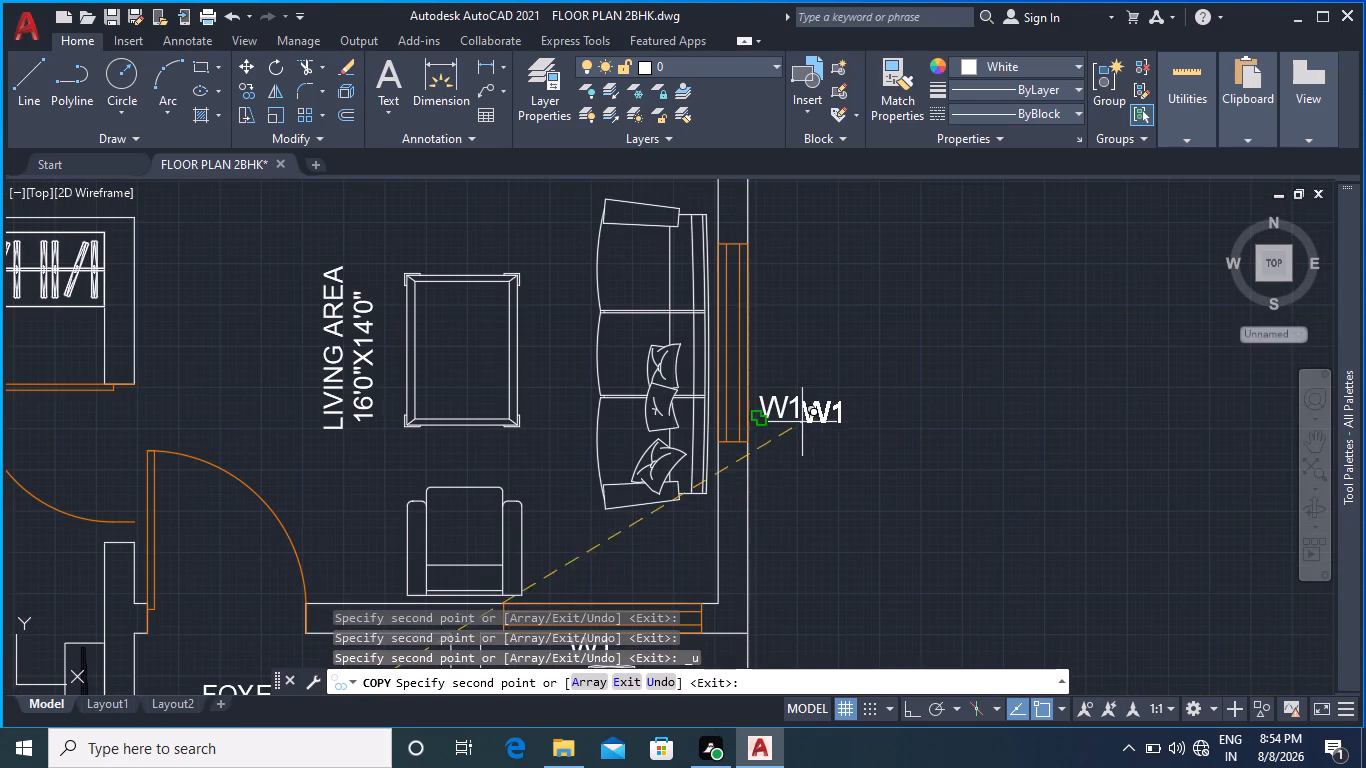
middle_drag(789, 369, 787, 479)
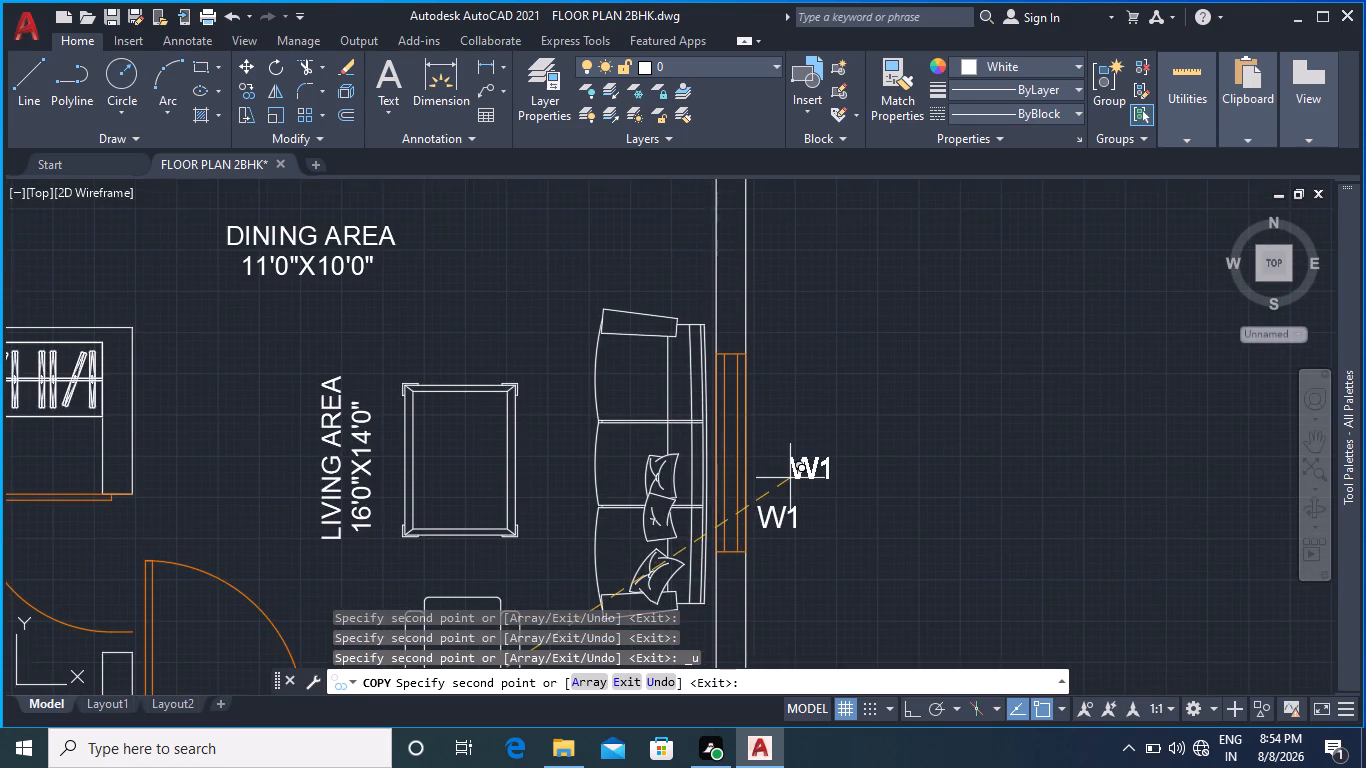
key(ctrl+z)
Place W1 copies just outside the wall beside the living area's sofa-side window and the kitchen window.
scroll(885, 524, down, 3)
middle_drag(921, 581, 922, 578)
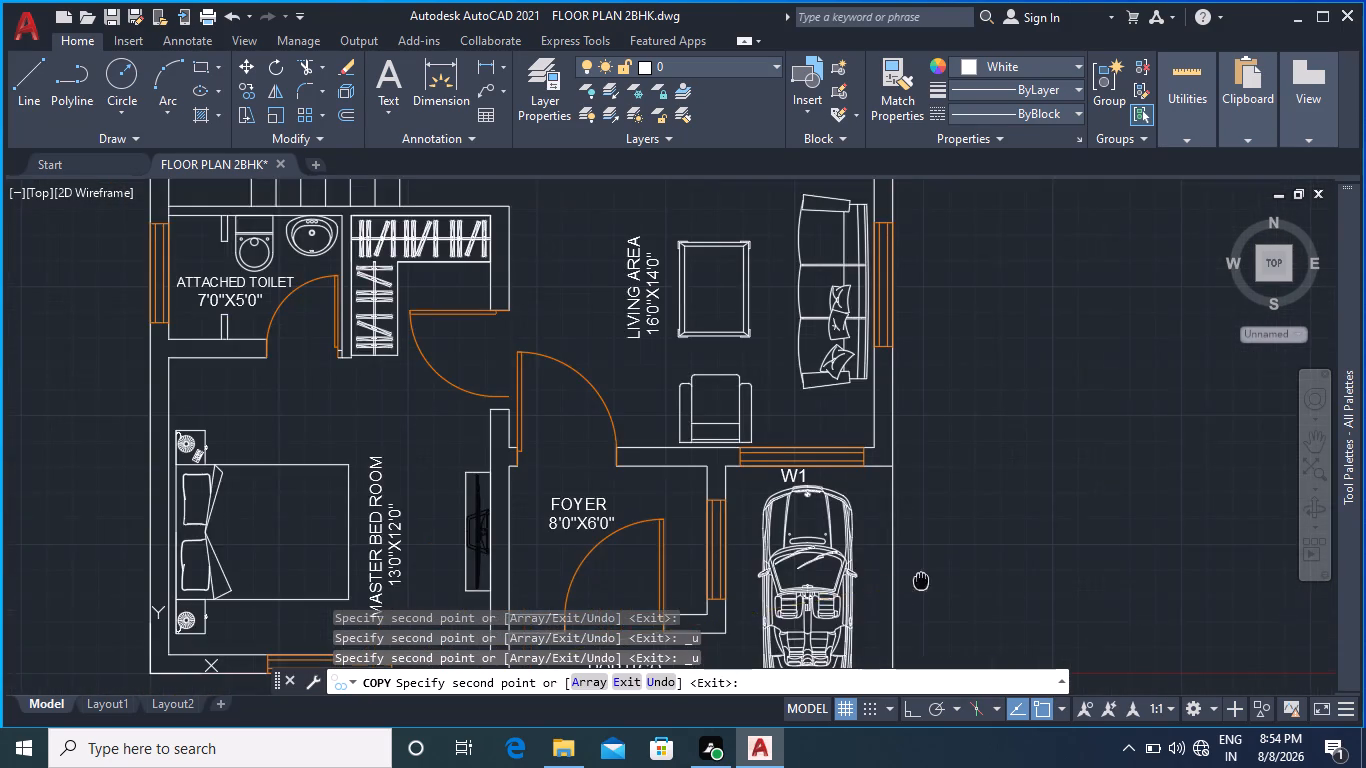
middle_drag(922, 578, 857, 293)
middle_drag(860, 348, 837, 570)
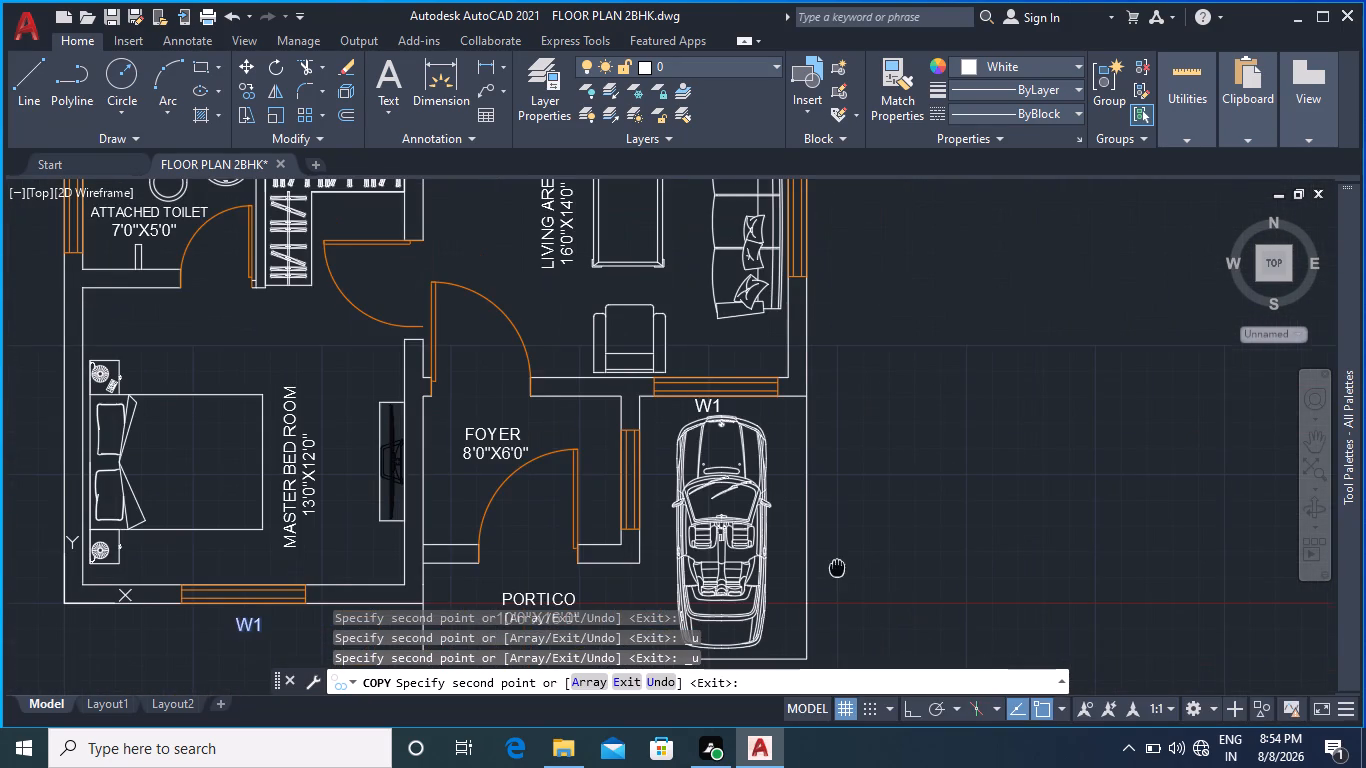
middle_drag(819, 296, 799, 472)
scroll(790, 440, up, 1)
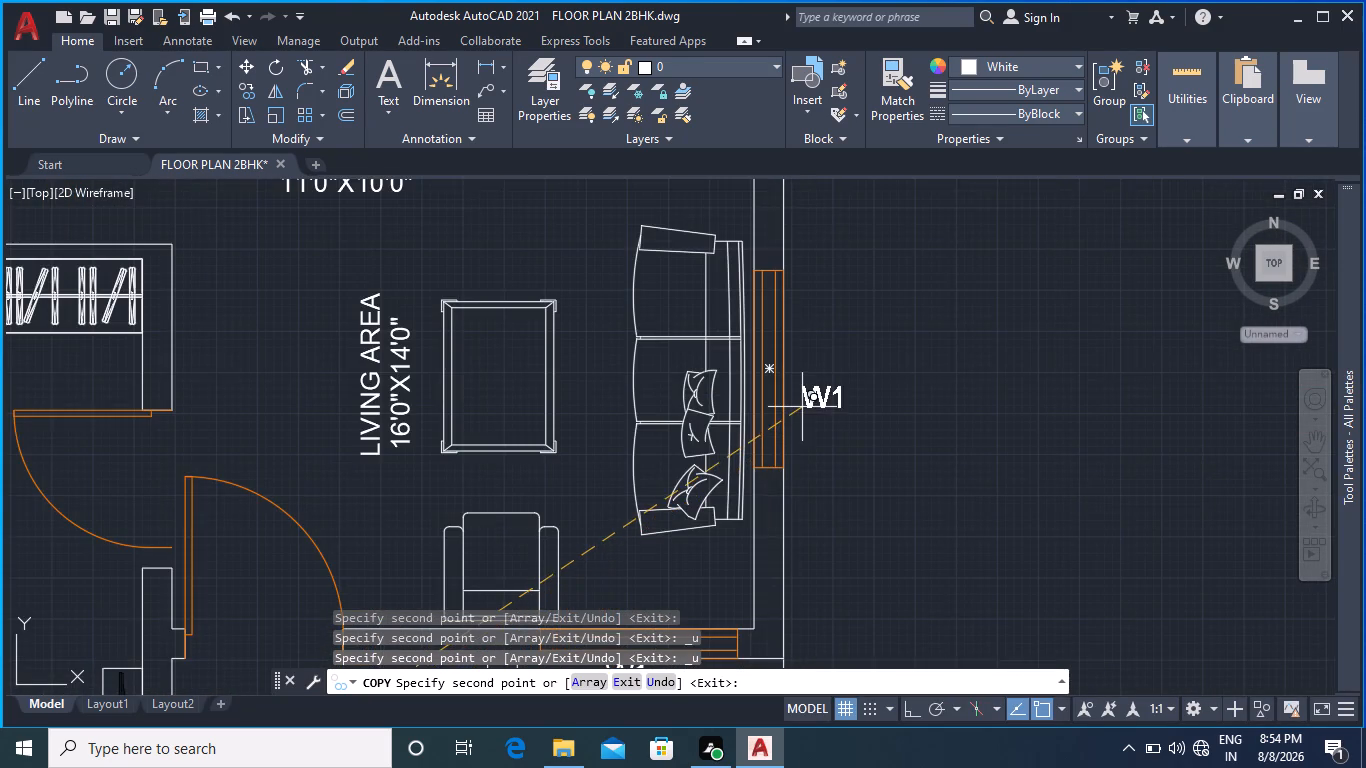
click(793, 409)
middle_drag(820, 329, 804, 589)
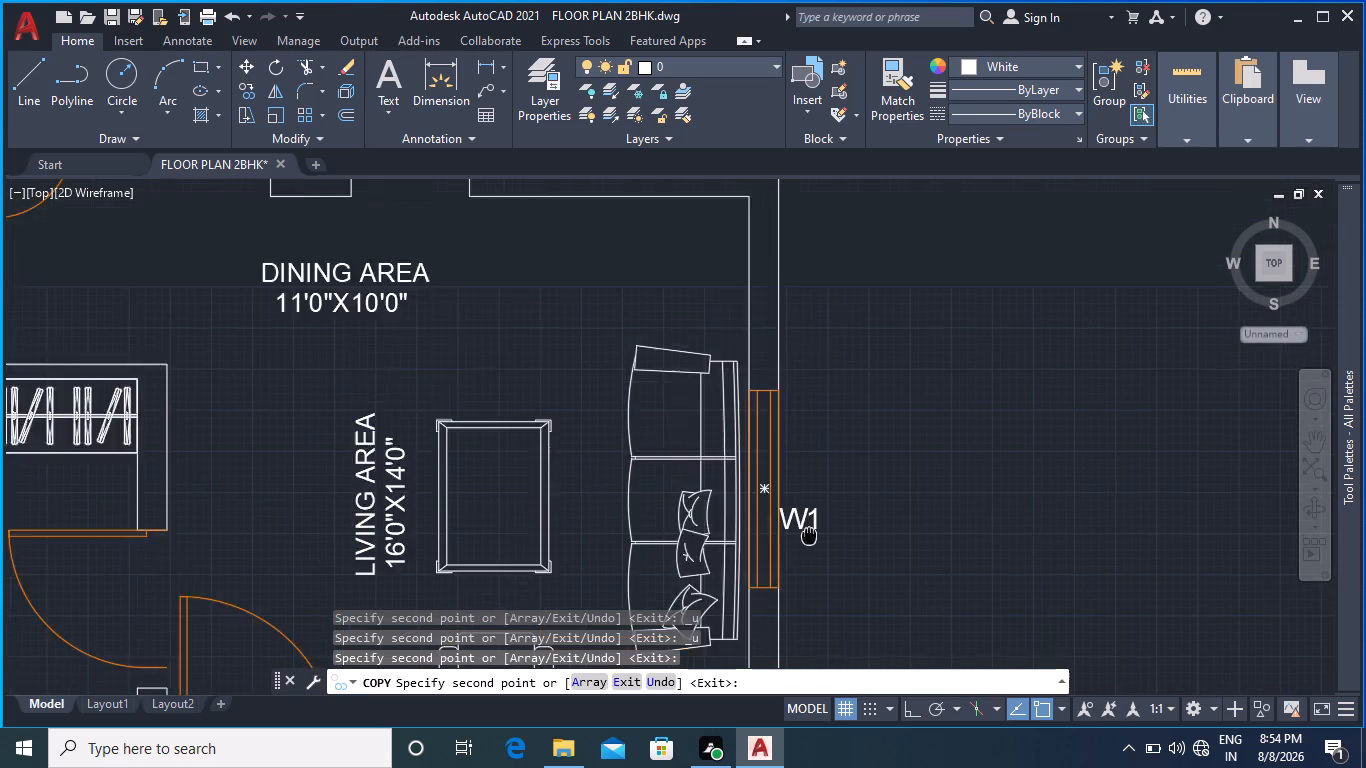
middle_drag(804, 589, 801, 730)
middle_drag(800, 347, 801, 556)
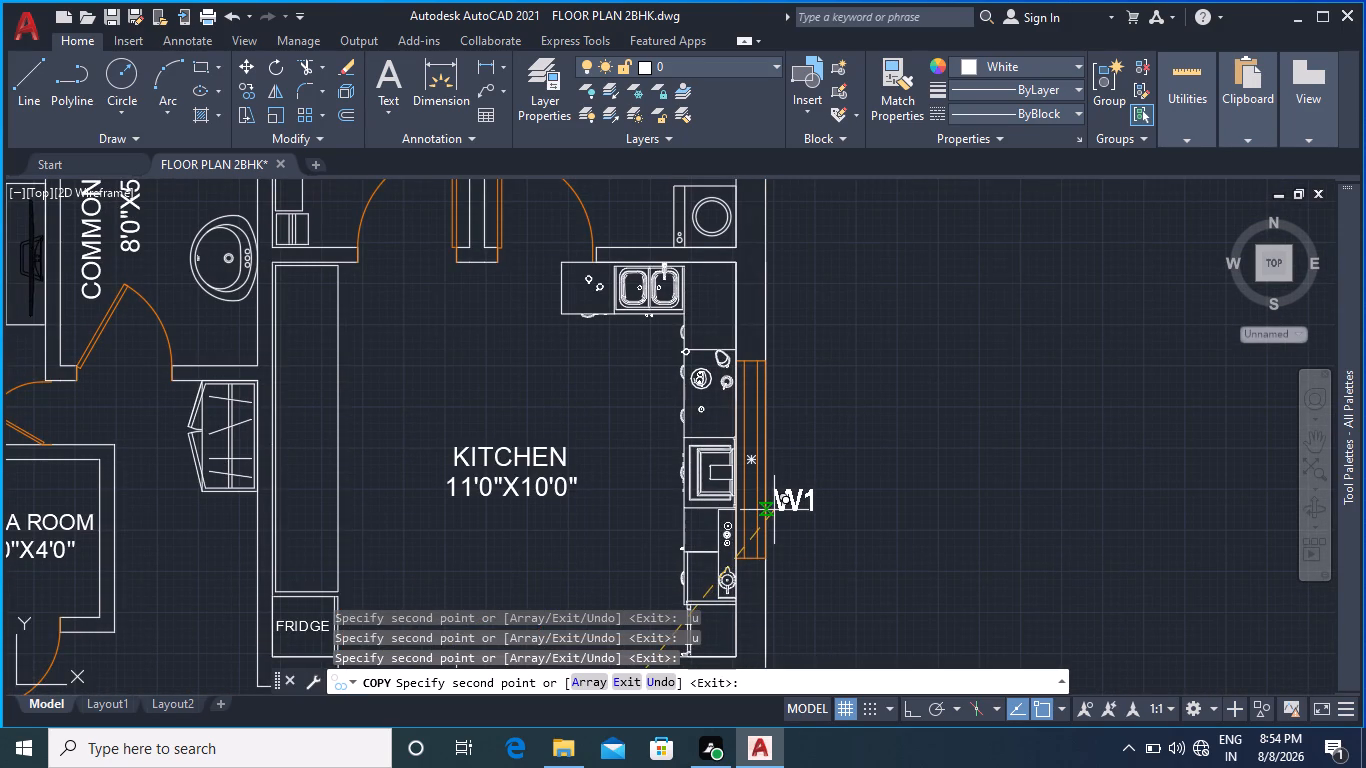
click(774, 510)
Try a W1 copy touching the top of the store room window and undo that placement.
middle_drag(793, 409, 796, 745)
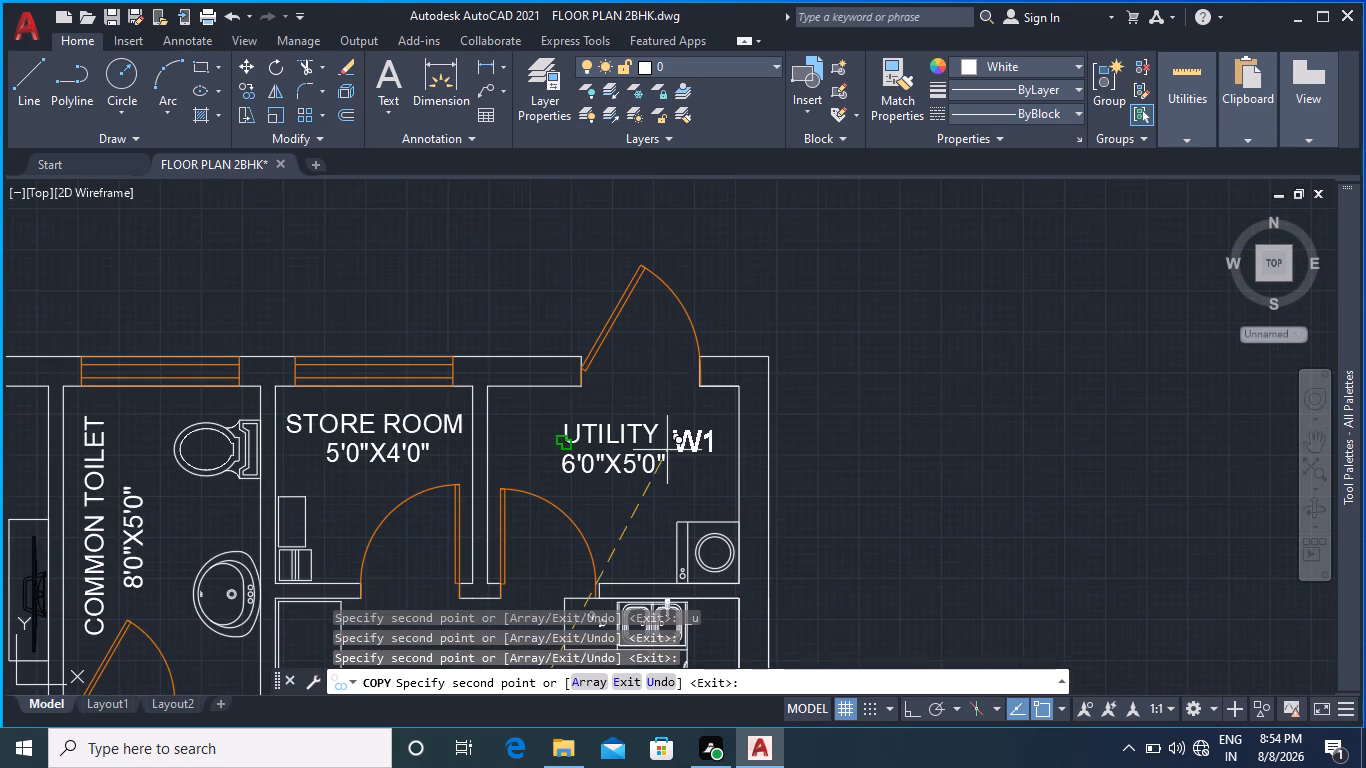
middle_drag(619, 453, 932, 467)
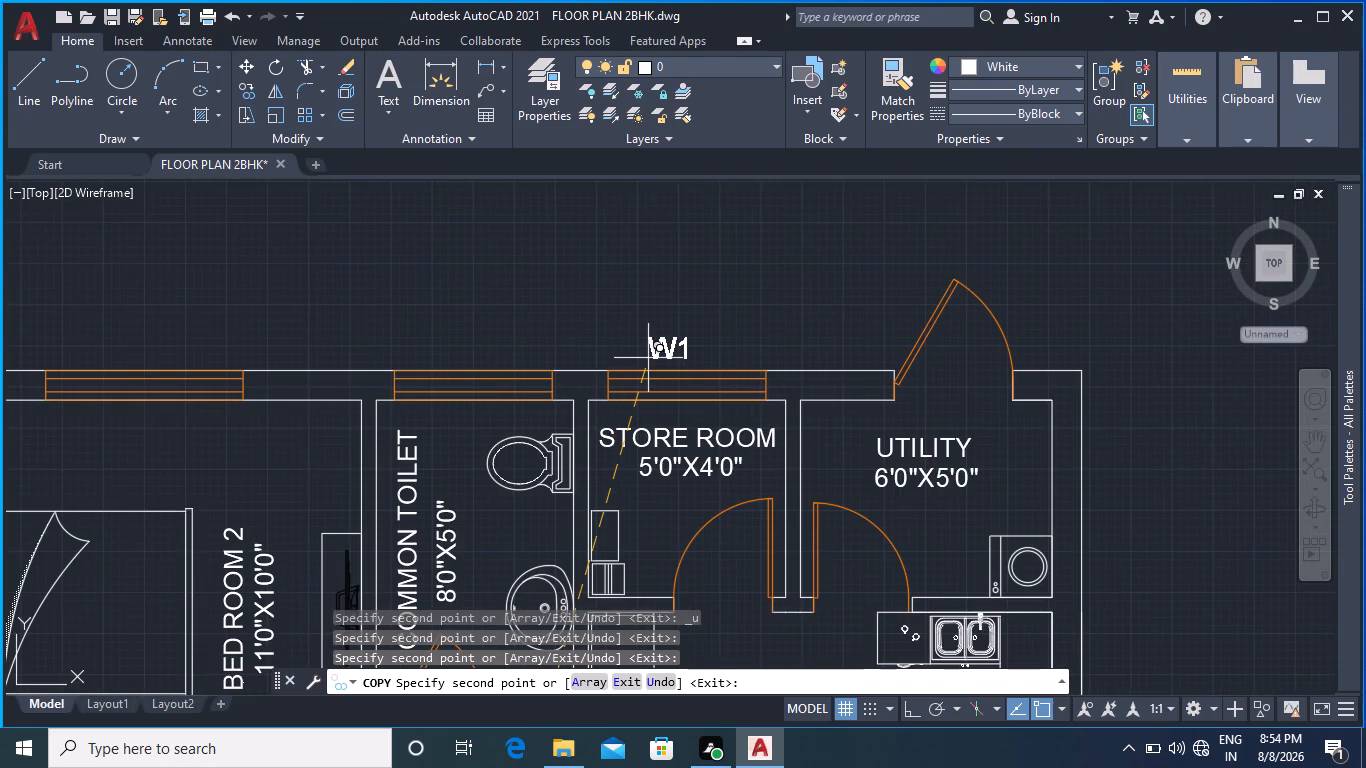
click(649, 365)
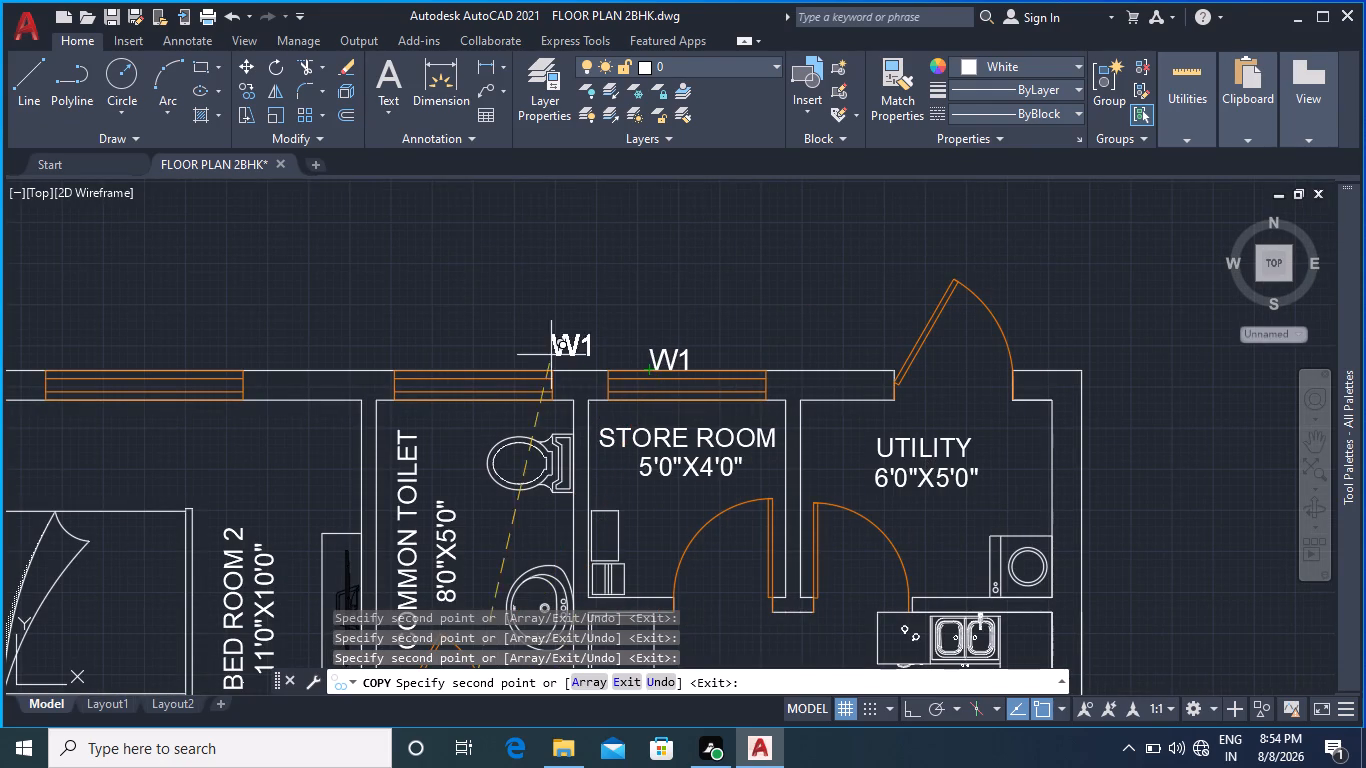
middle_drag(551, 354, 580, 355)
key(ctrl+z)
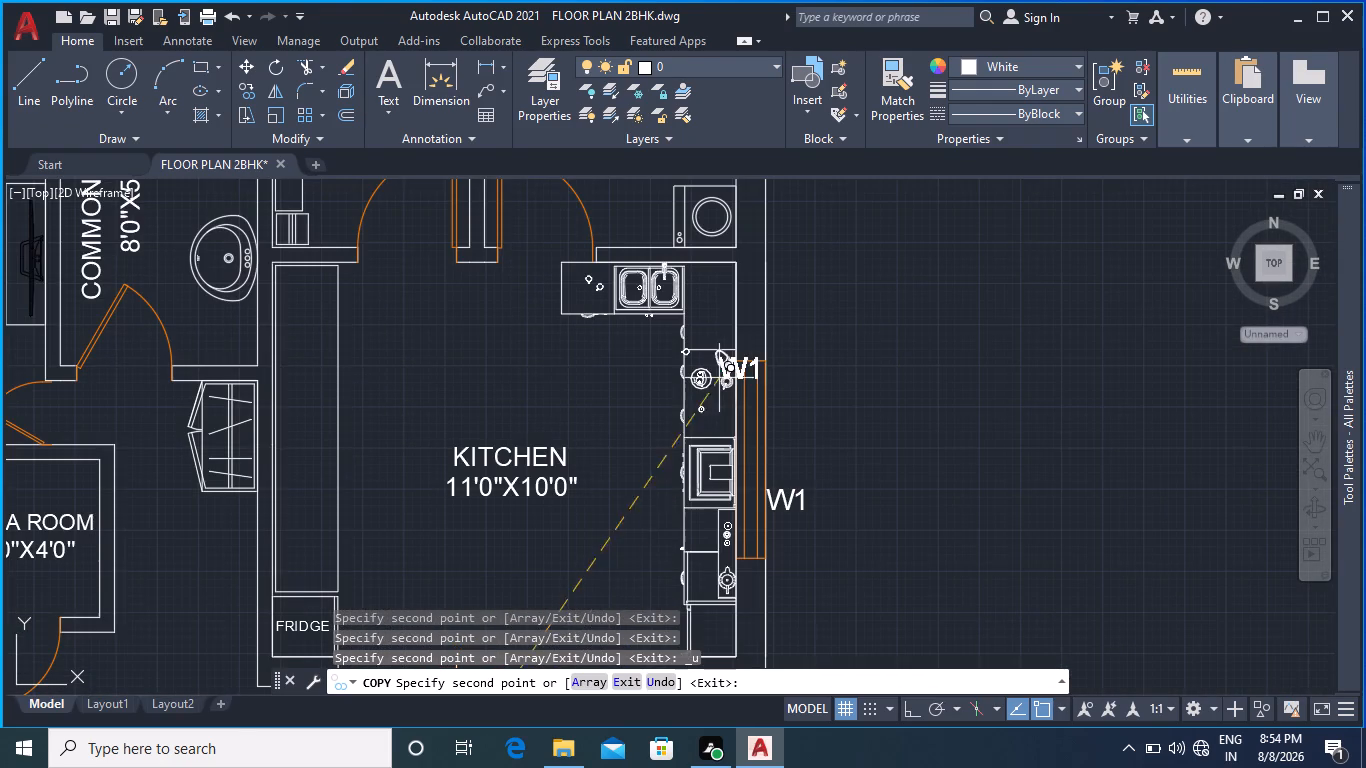
Place W1 copies just above the store room, common toilet and Bed Room 2 windows along the plan's top wall.
middle_drag(617, 365, 766, 767)
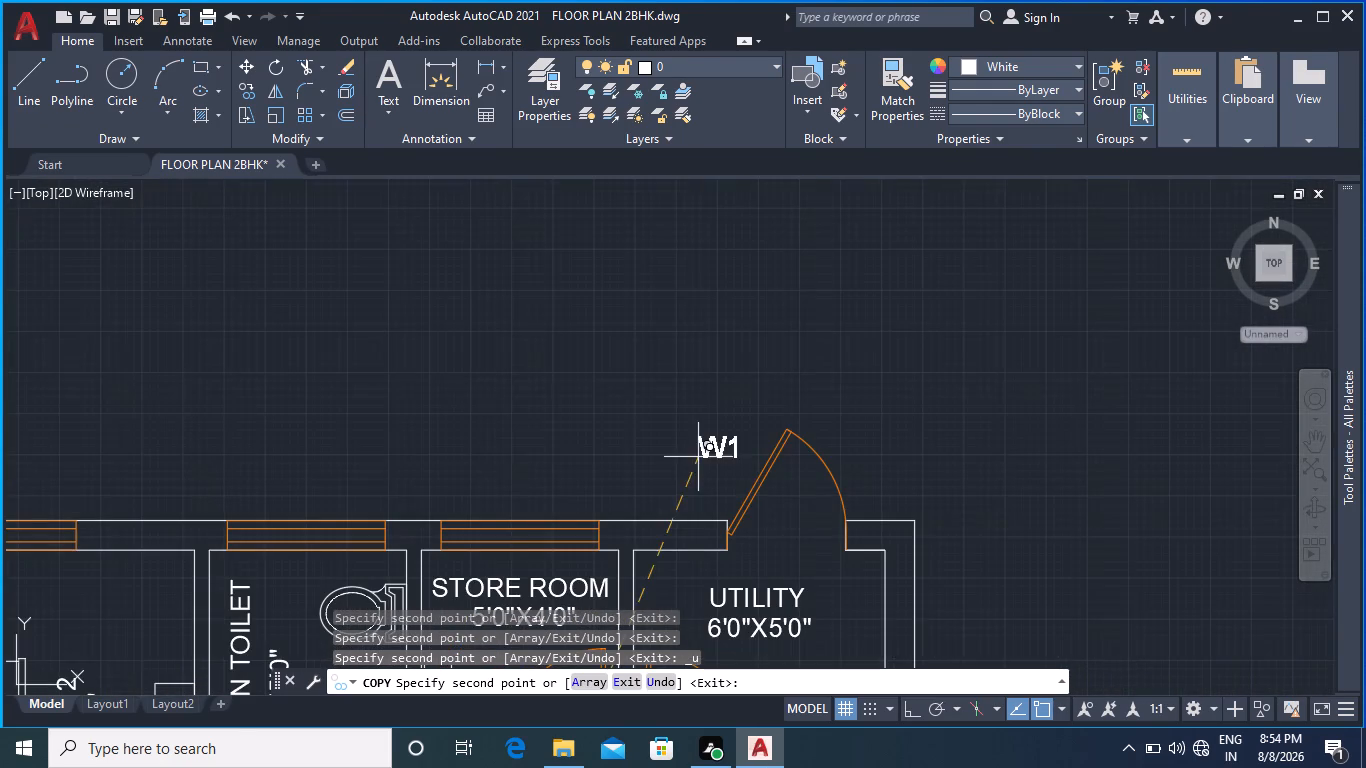
click(506, 510)
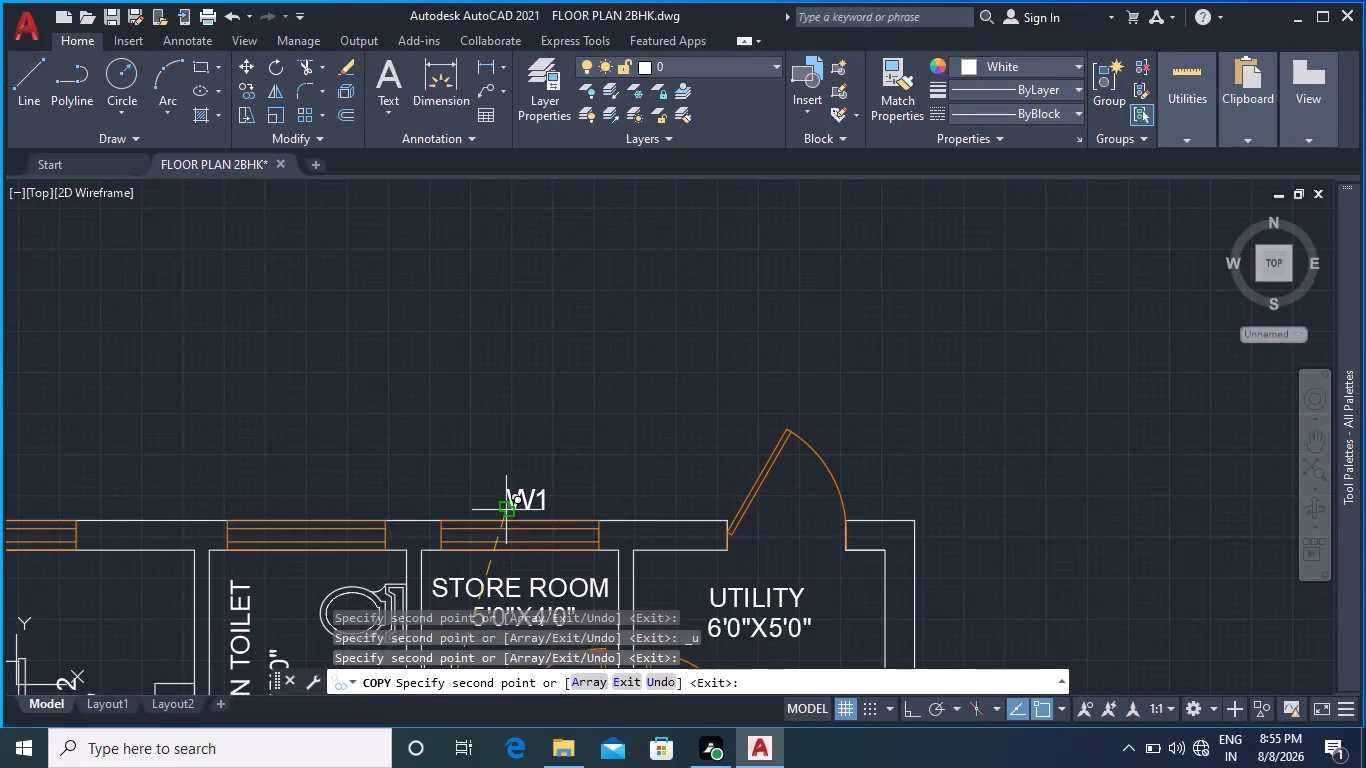
middle_drag(472, 422, 897, 393)
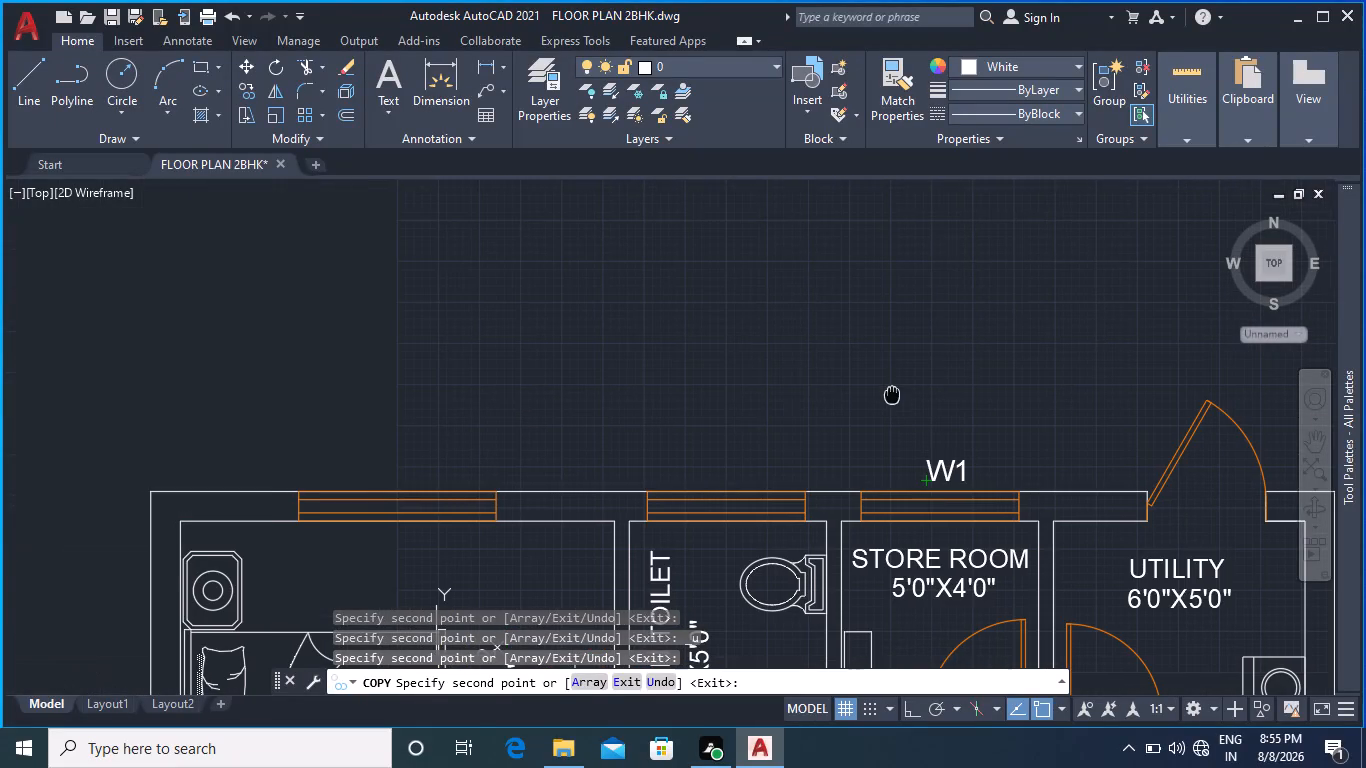
click(703, 480)
middle_drag(557, 427, 907, 423)
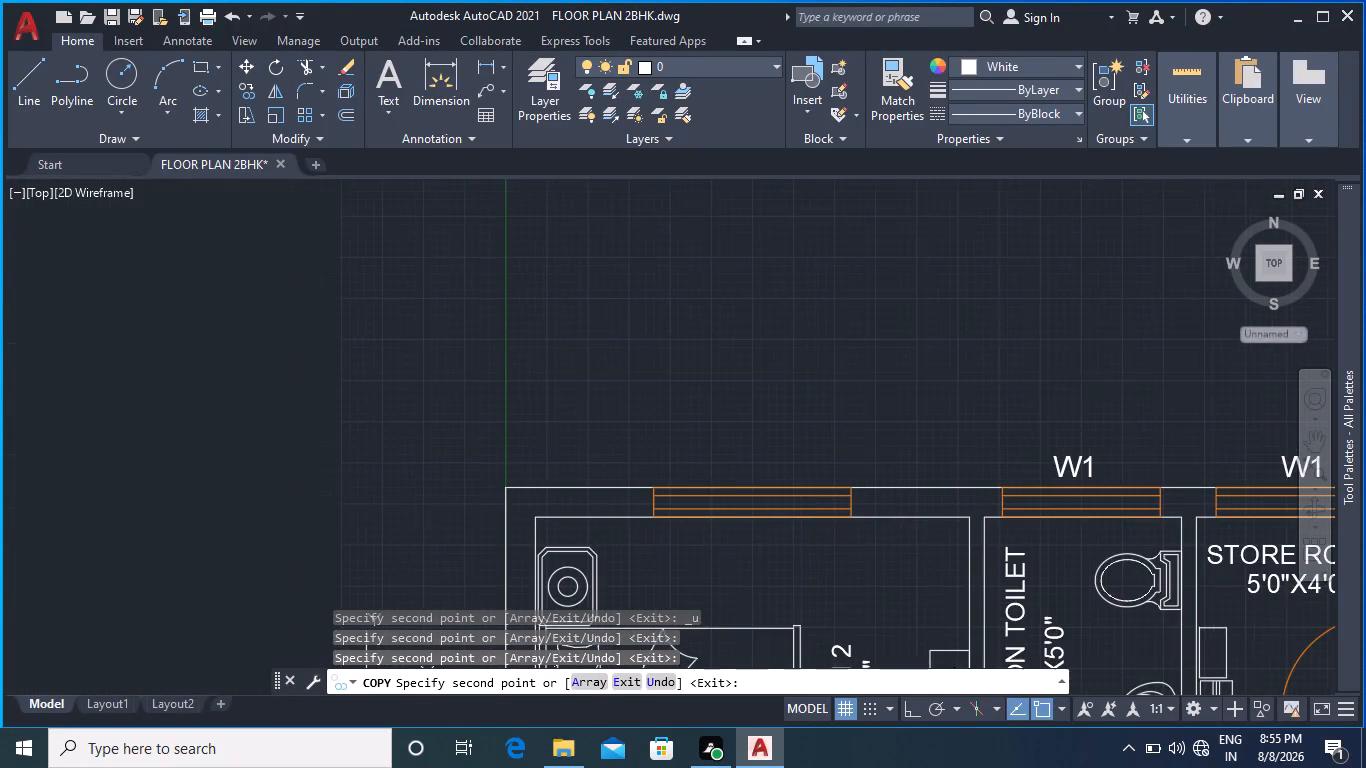
click(727, 473)
Place W1 copies at the staircase window and the attached toilet window along the plan's outer left wall.
middle_drag(635, 400, 635, 399)
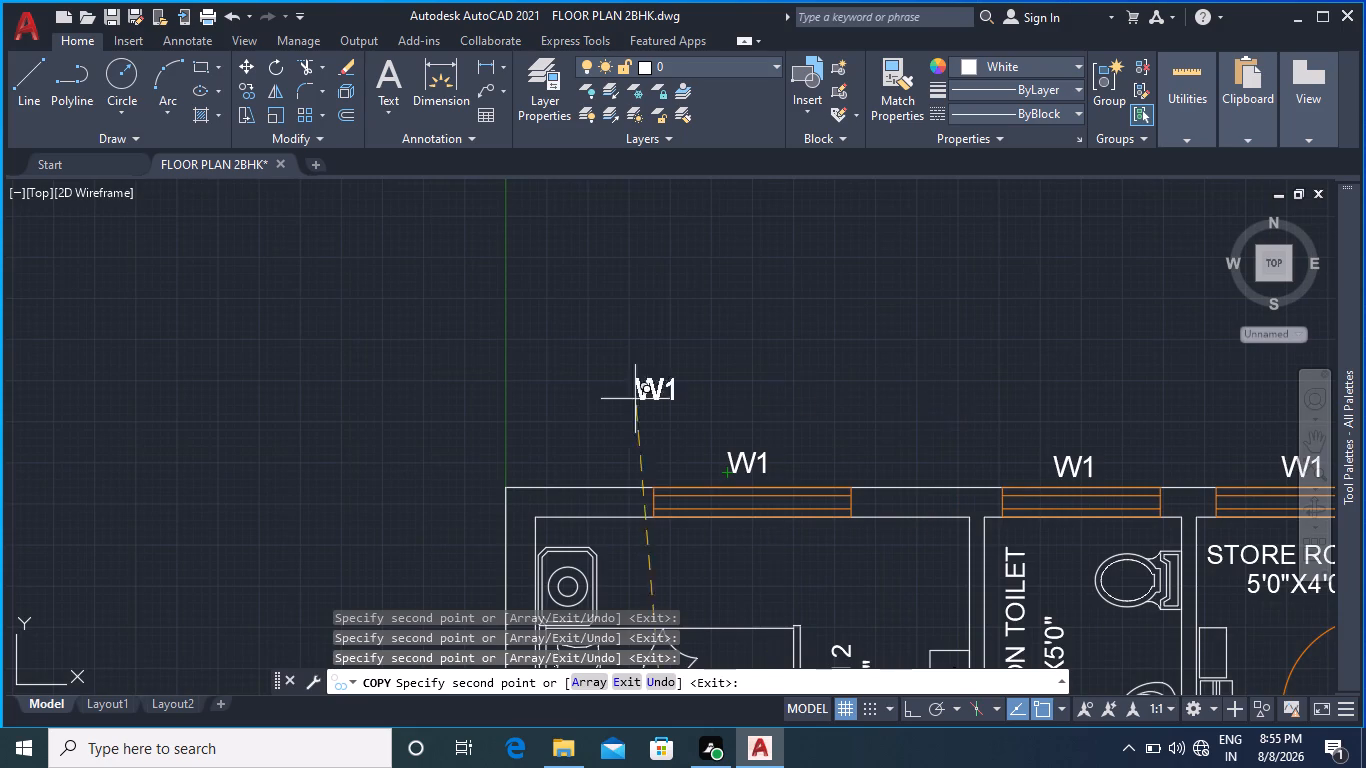
middle_drag(635, 399, 840, 293)
middle_drag(659, 543, 659, 298)
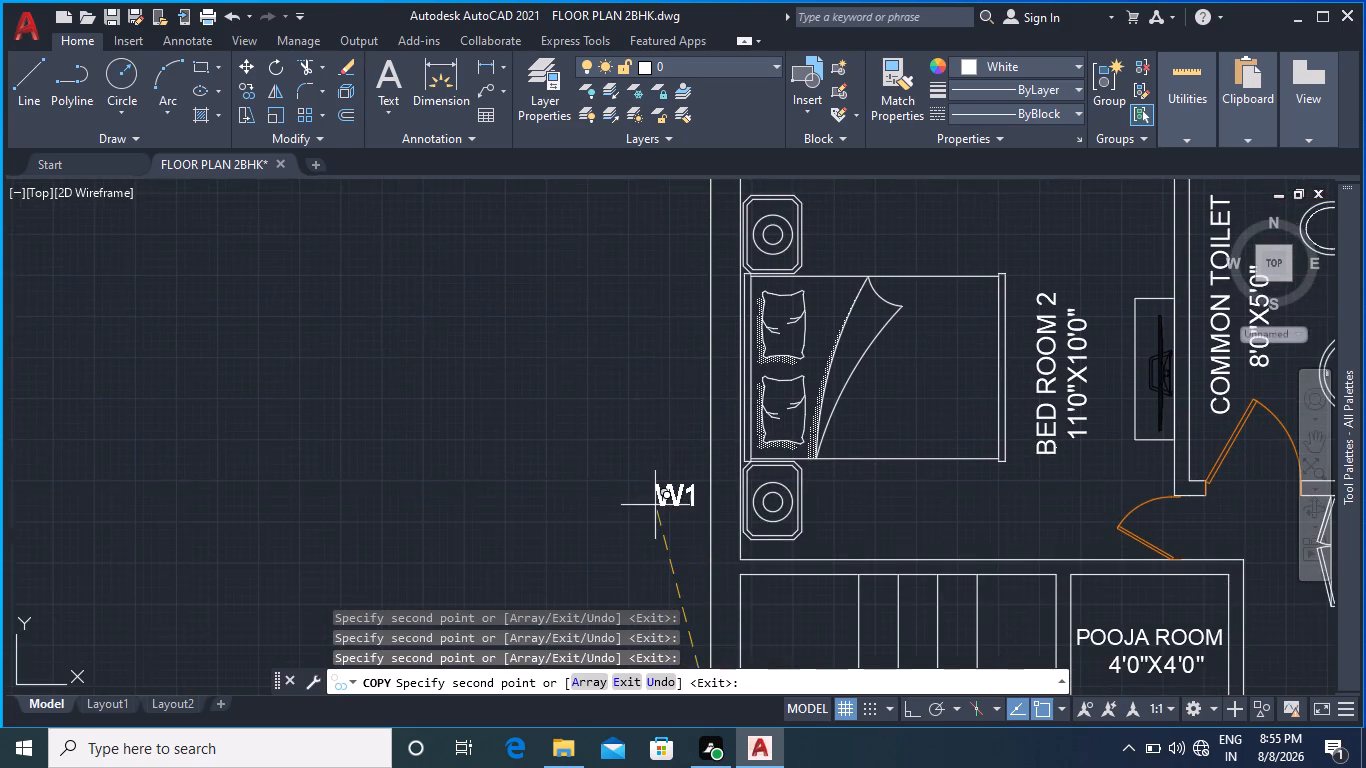
middle_drag(657, 505, 639, 270)
scroll(718, 400, down, 1)
middle_drag(654, 494, 638, 373)
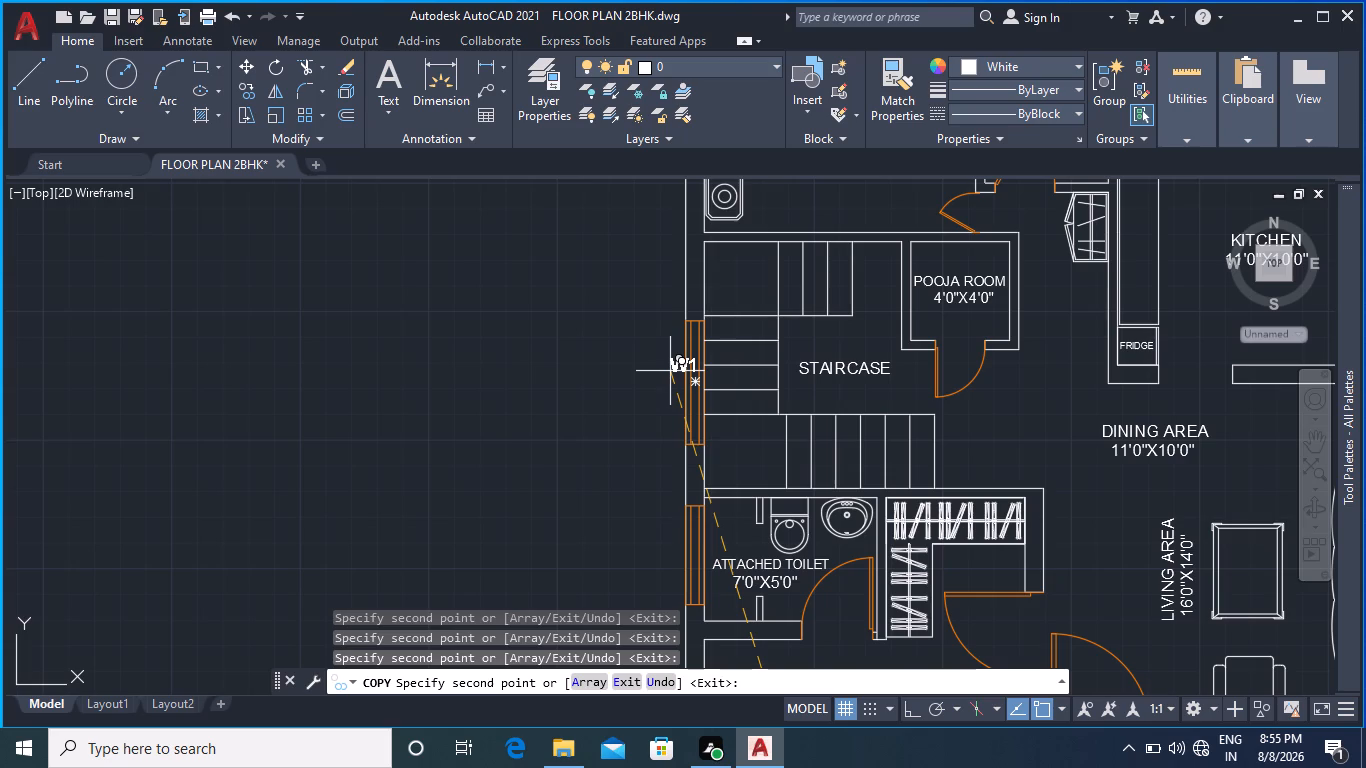
click(670, 370)
middle_drag(674, 485, 666, 382)
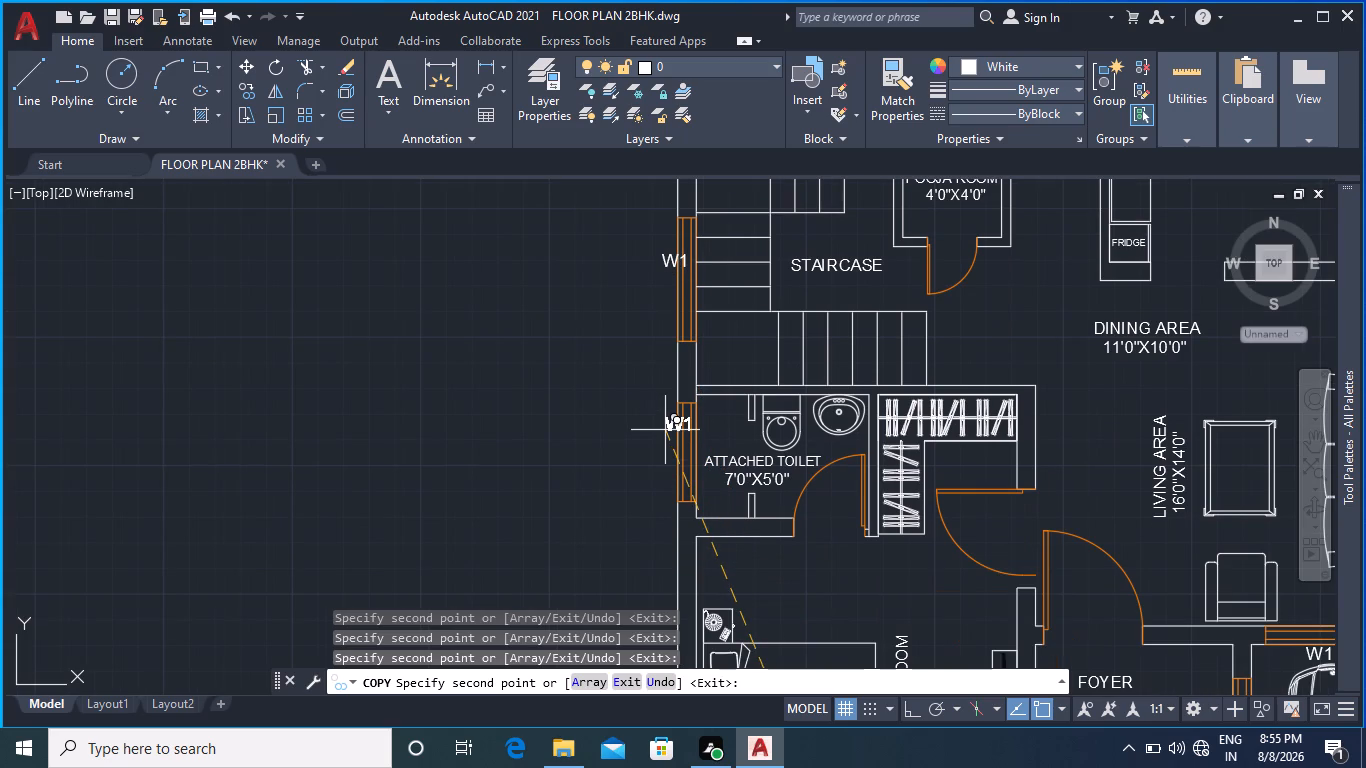
click(665, 440)
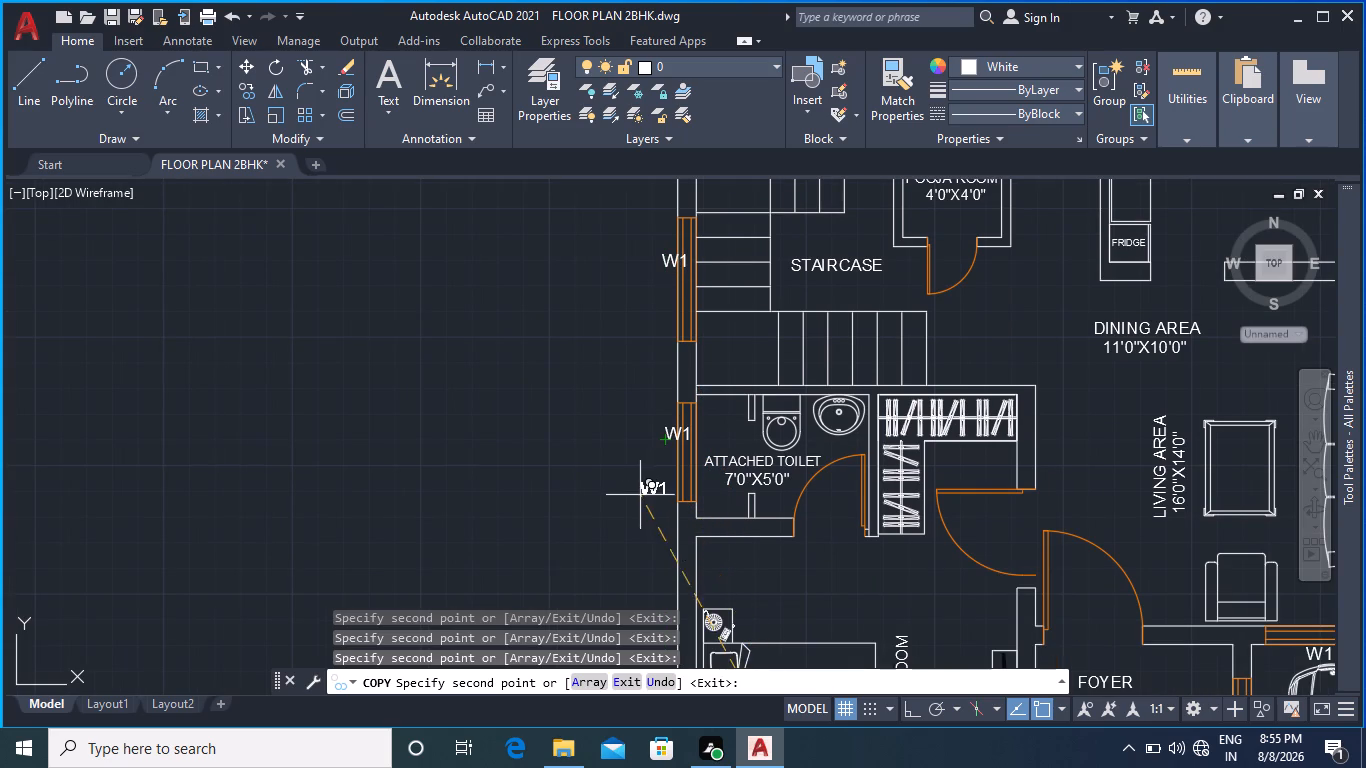
middle_drag(640, 495, 601, 383)
scroll(837, 508, down, 1)
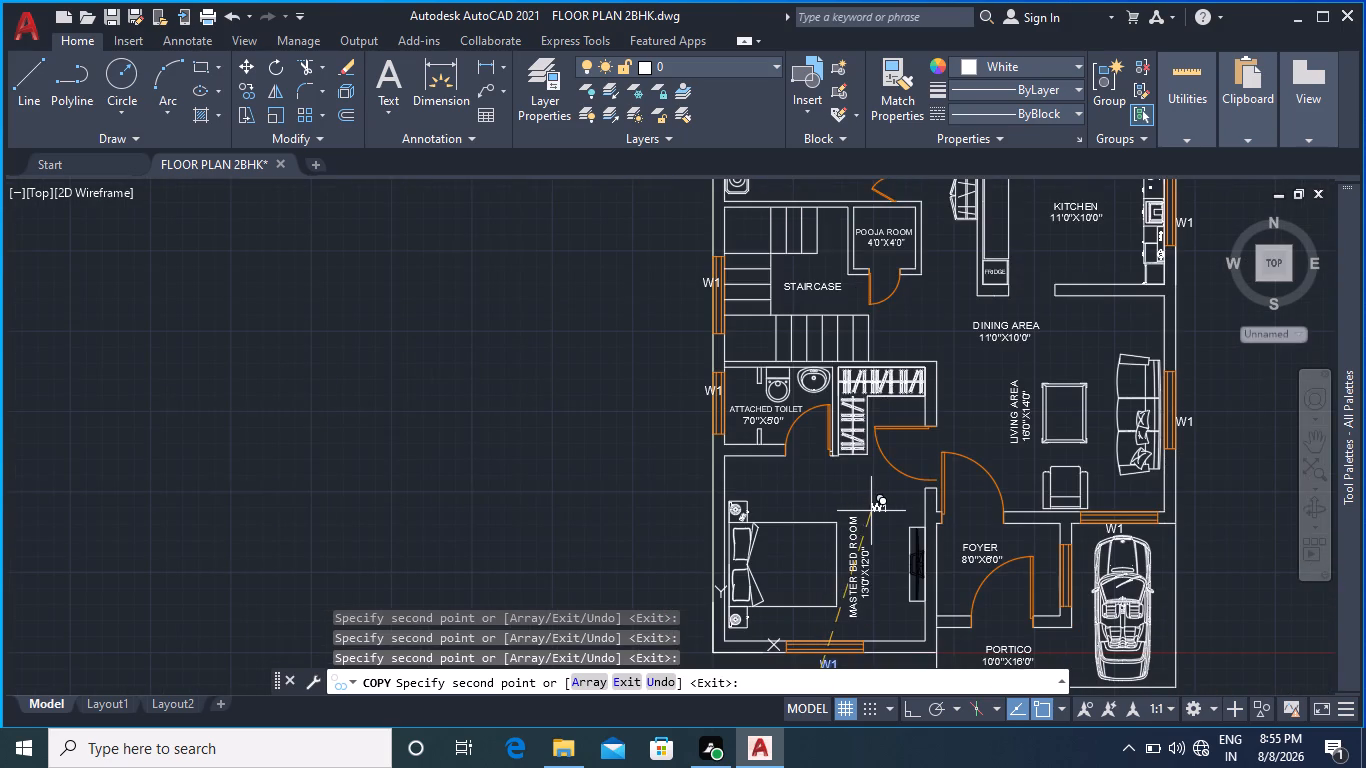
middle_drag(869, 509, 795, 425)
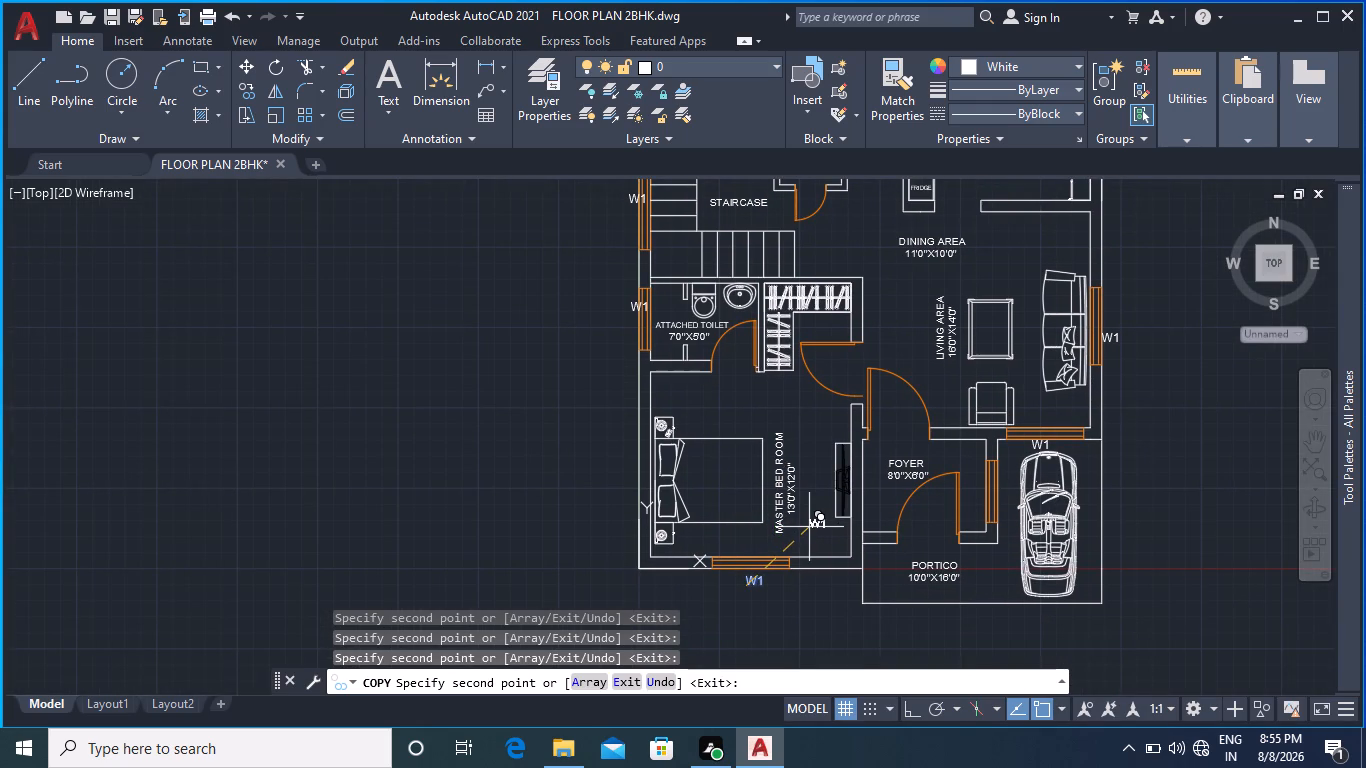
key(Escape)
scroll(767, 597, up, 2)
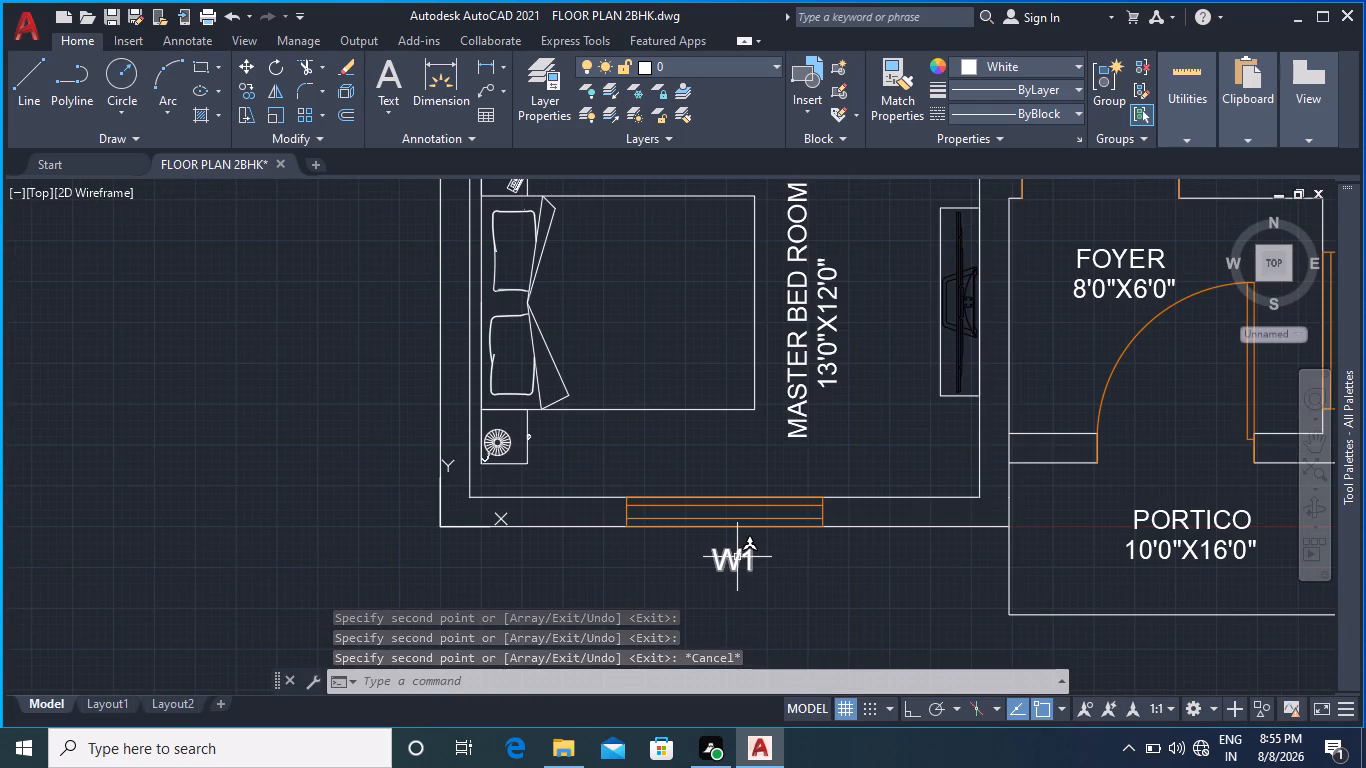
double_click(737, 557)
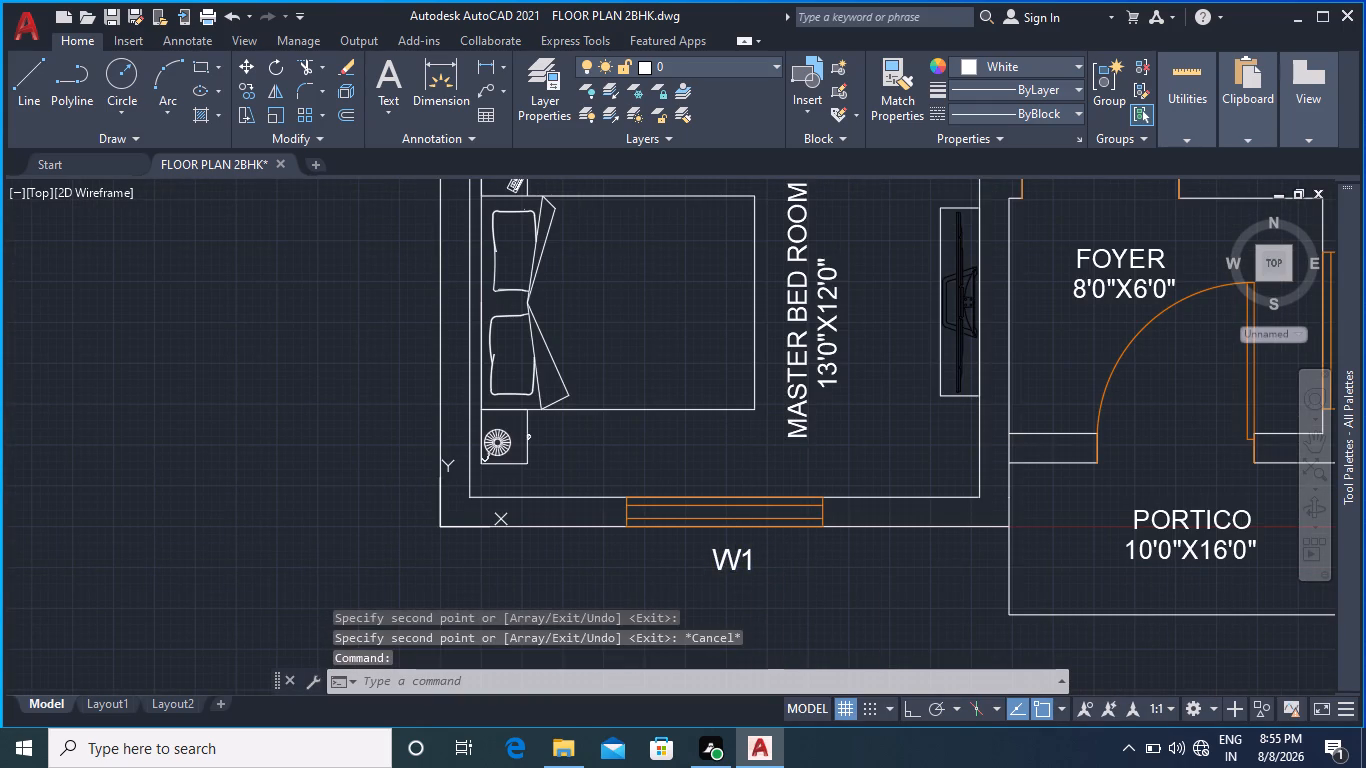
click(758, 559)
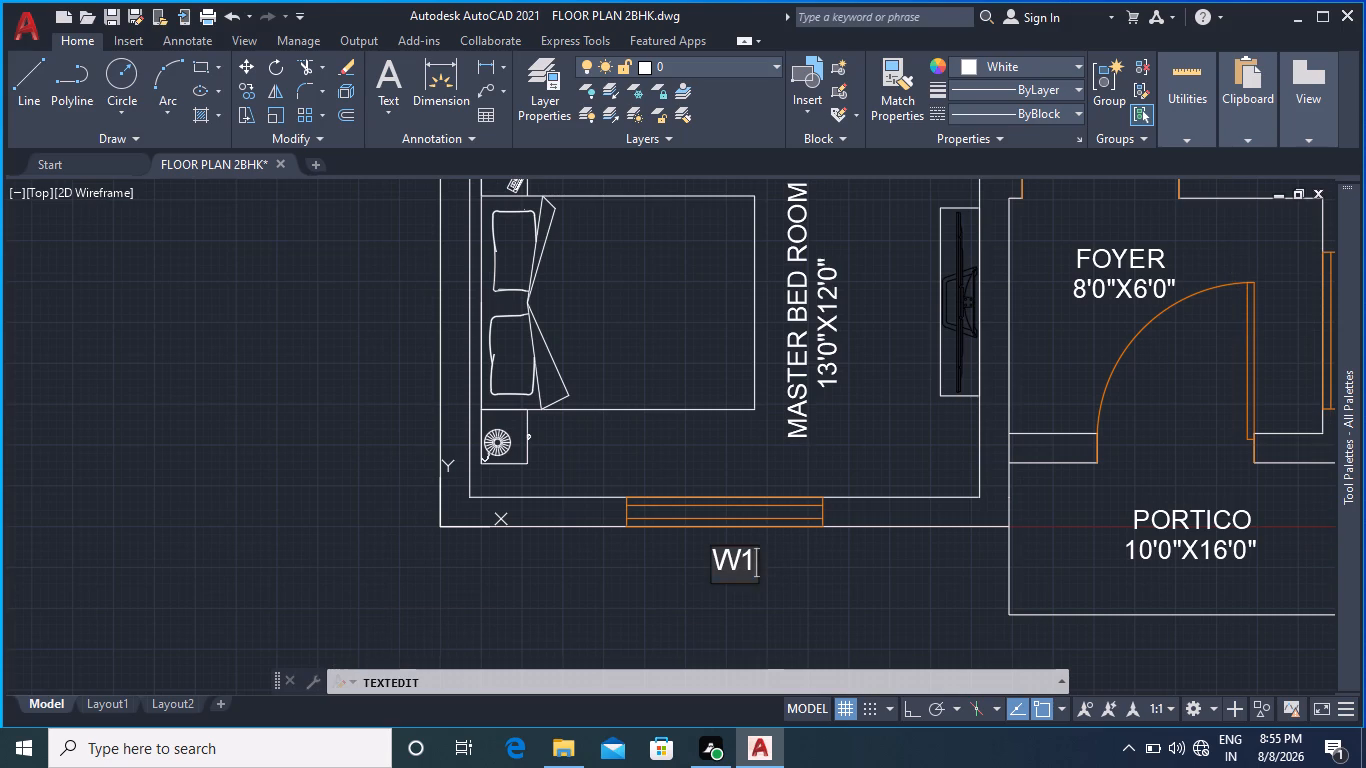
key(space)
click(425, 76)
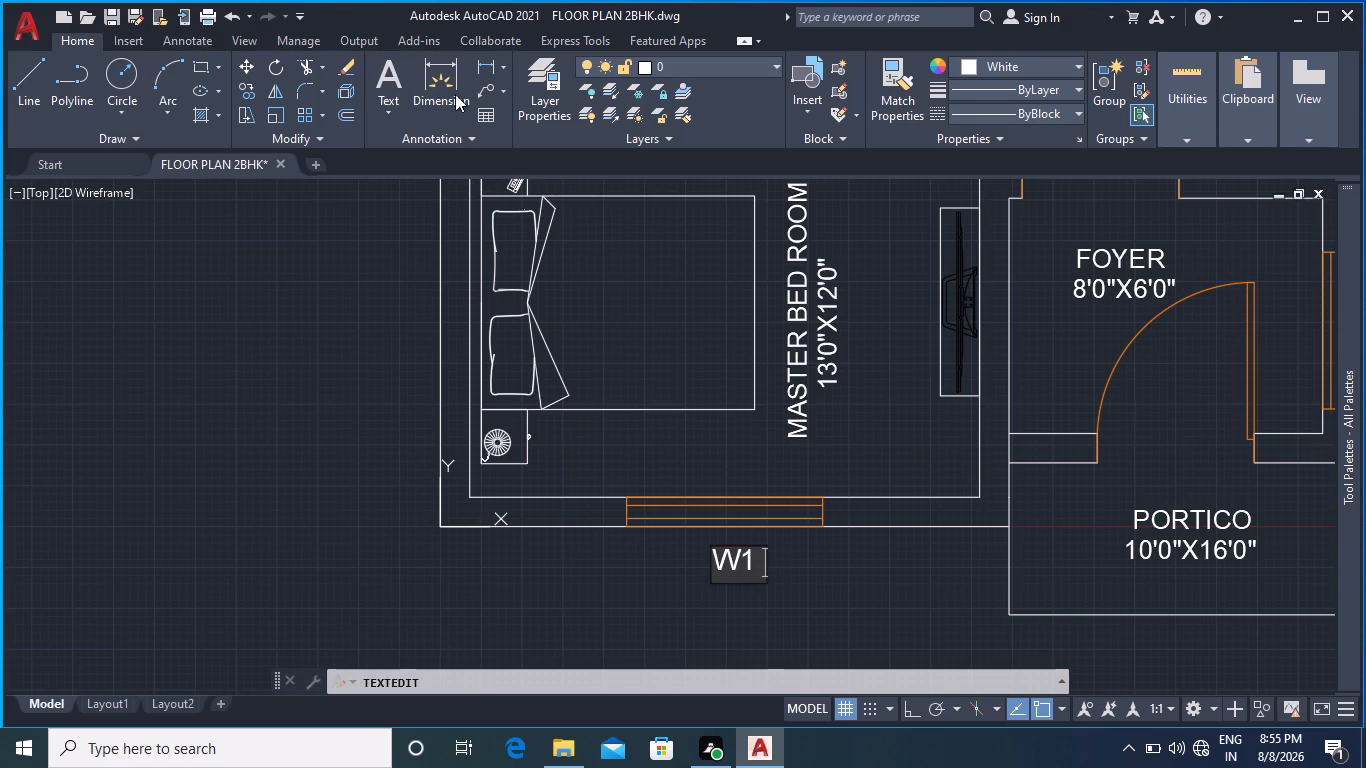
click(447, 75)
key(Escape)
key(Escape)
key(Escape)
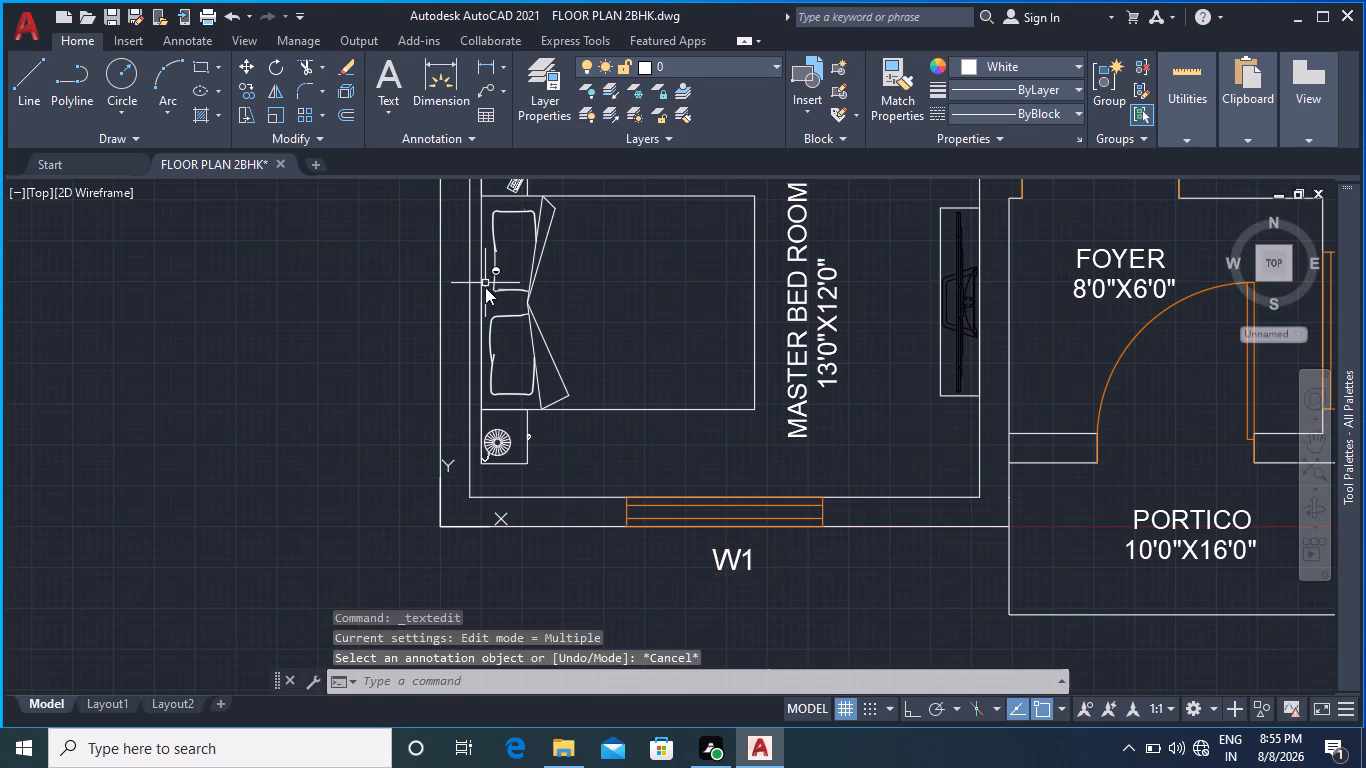
Measure the width of the Master Bed Room window on the bottom wall without placing a dimension.
click(439, 75)
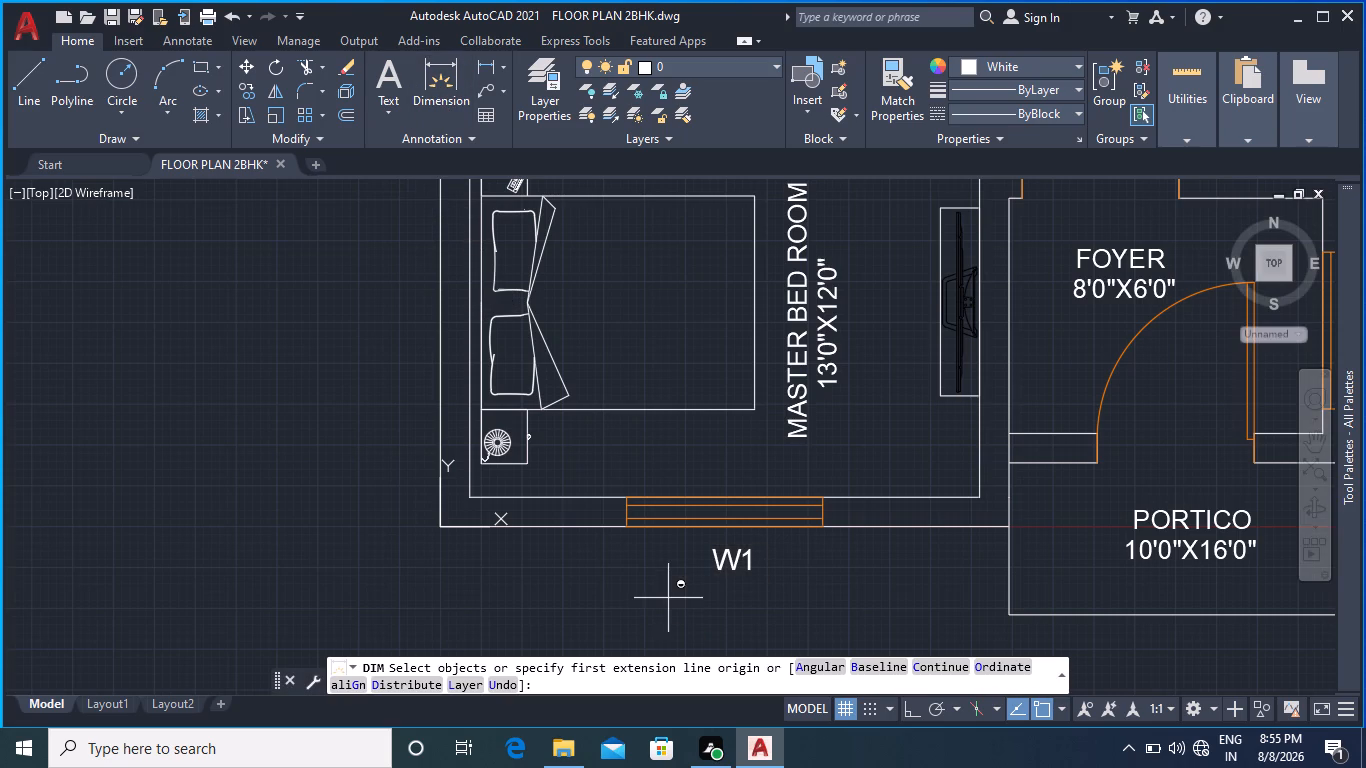
click(625, 523)
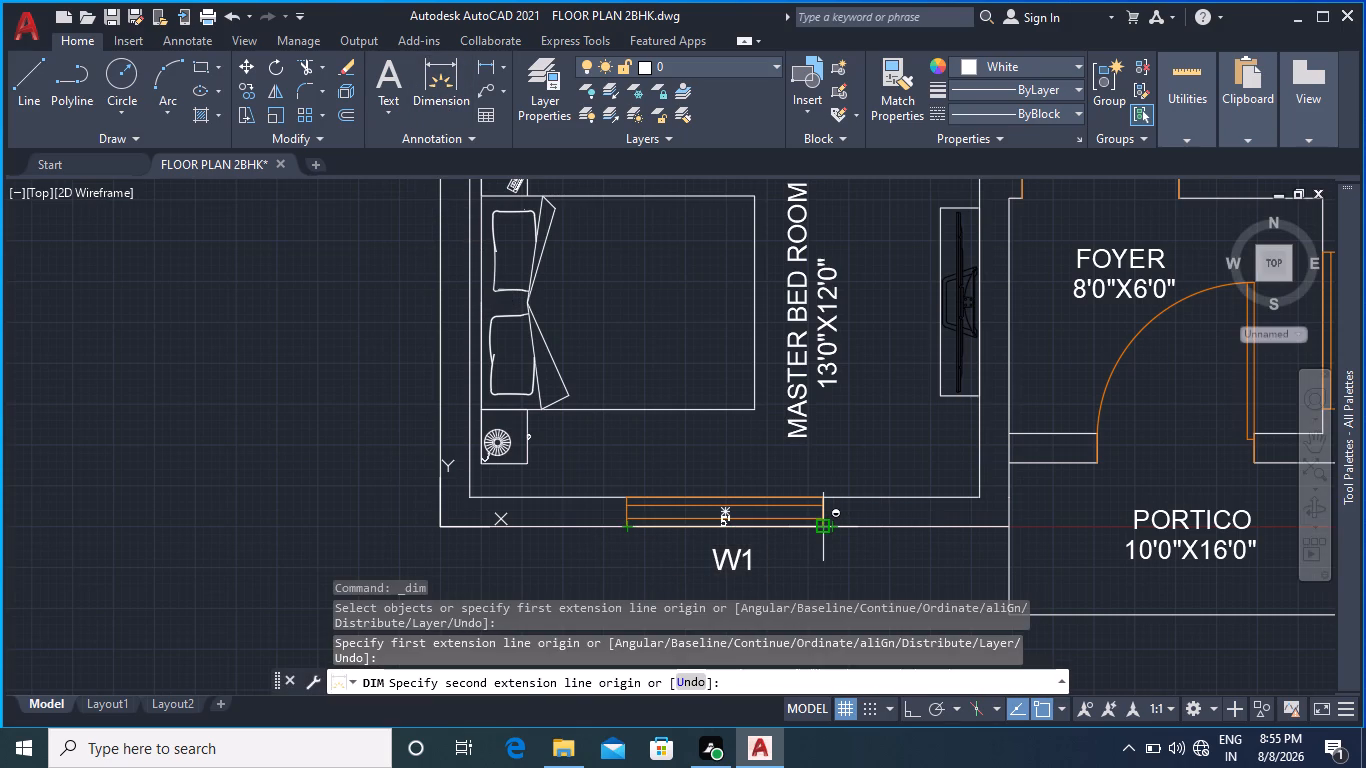
key(Escape)
Change the tag below the Master Bed Room window to read W1 5'.
click(739, 563)
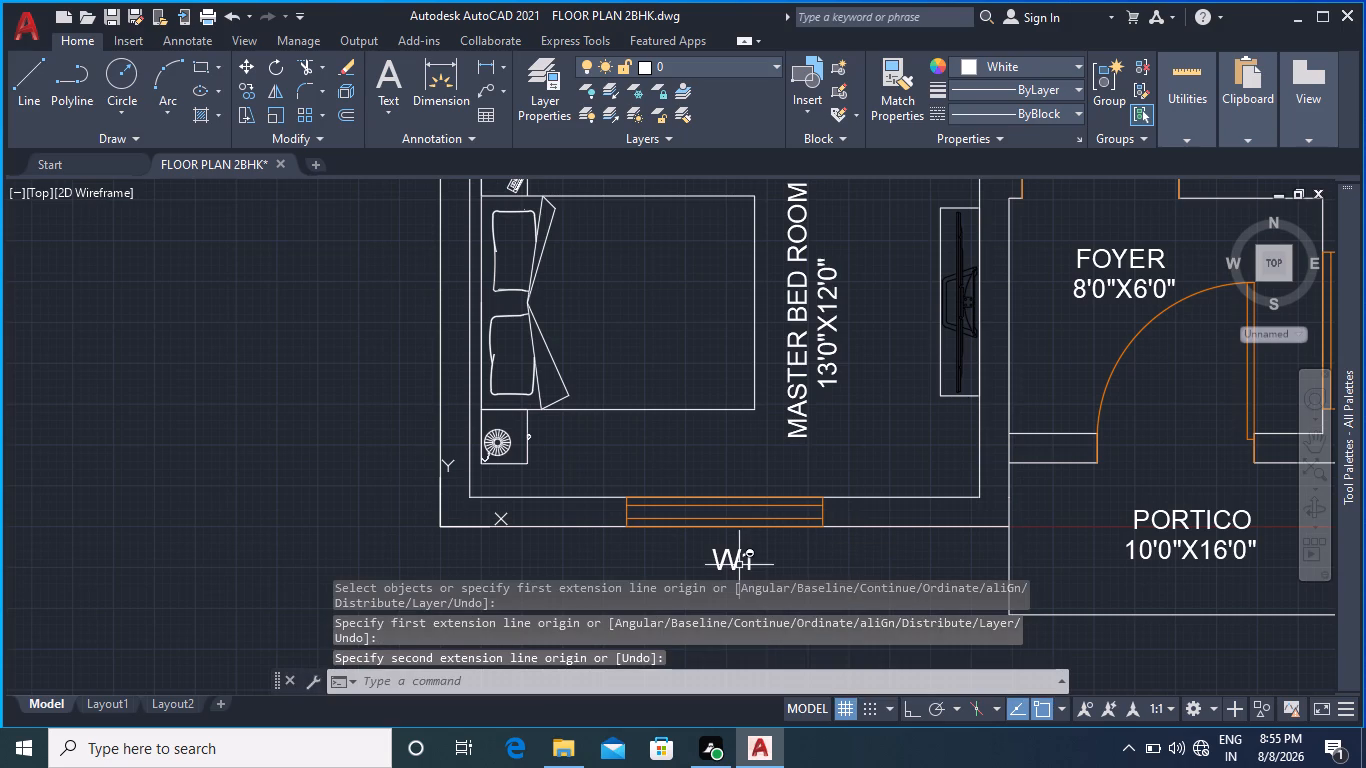
double_click(741, 559)
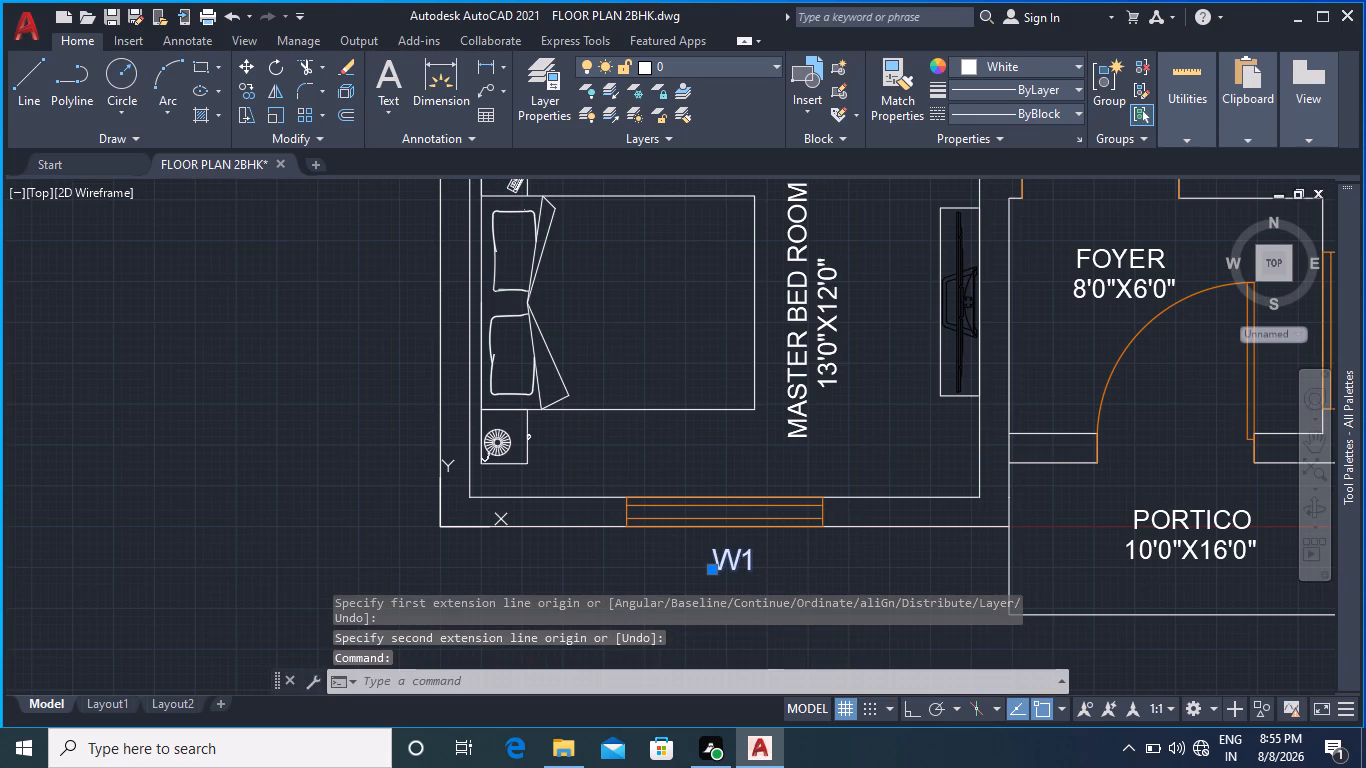
click(756, 559)
key(space)
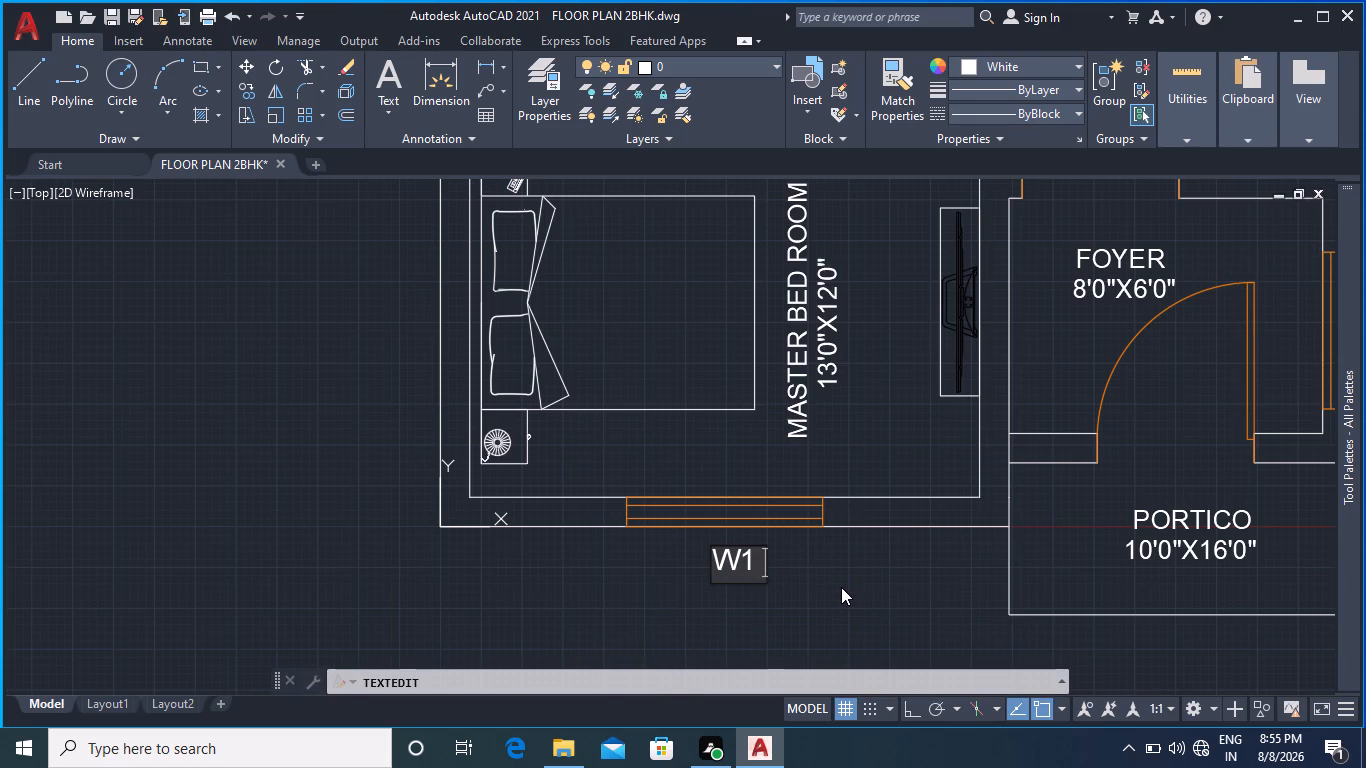
key(5)
key(apostrophe)
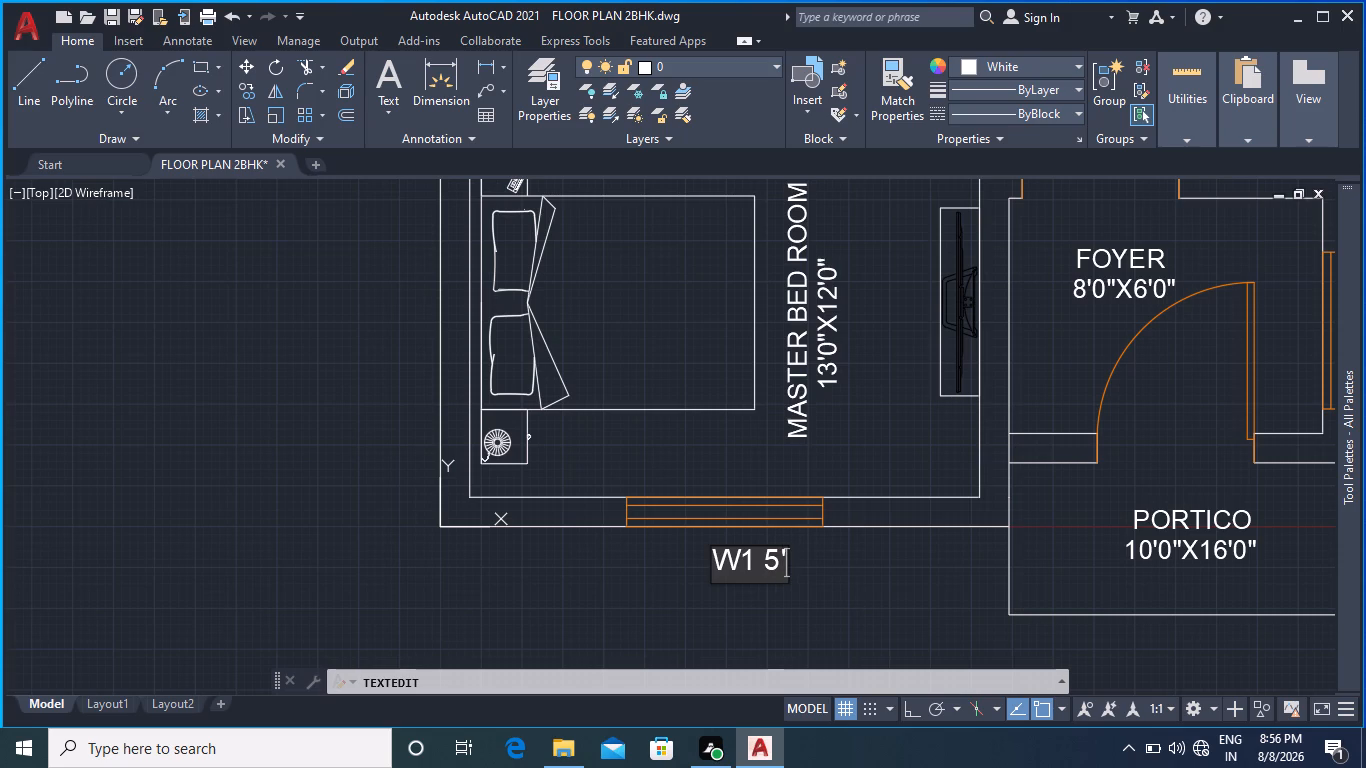
click(828, 582)
click(729, 559)
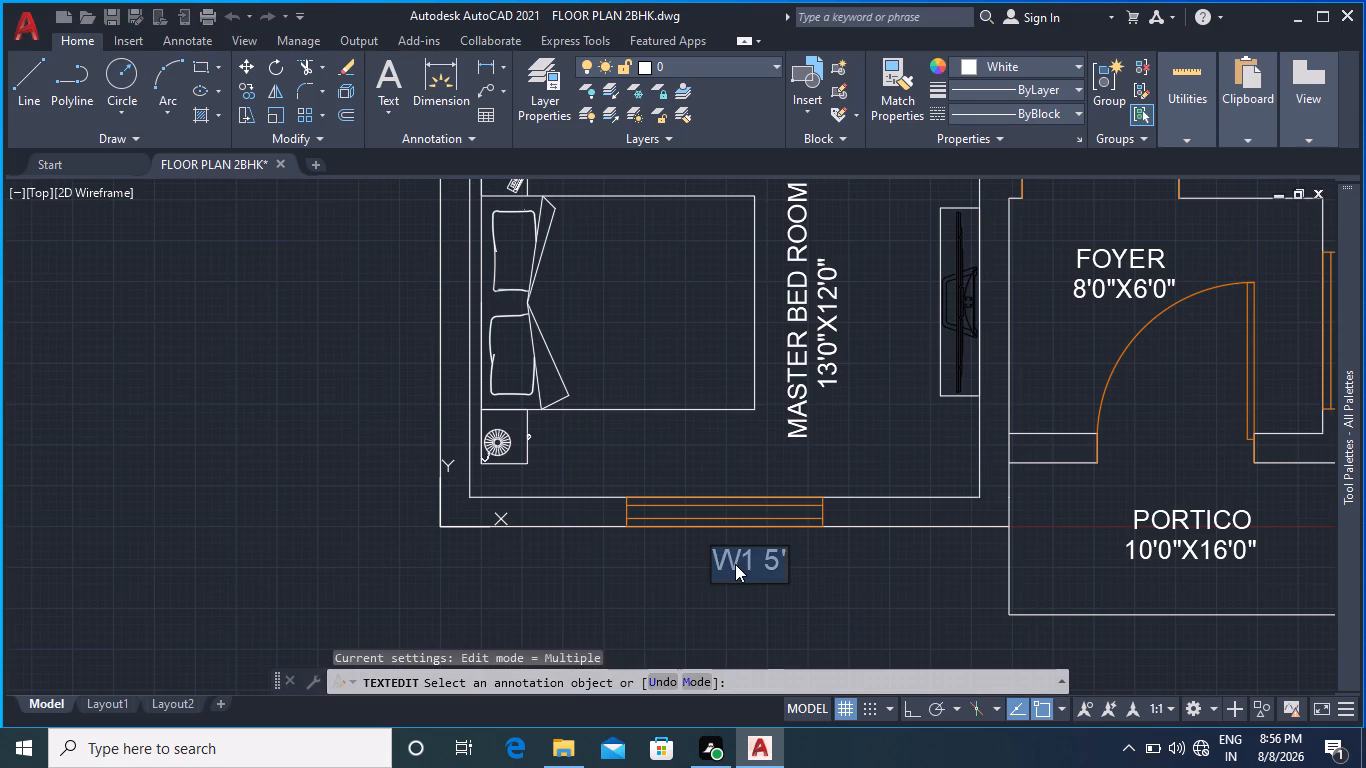
key(Escape)
click(737, 563)
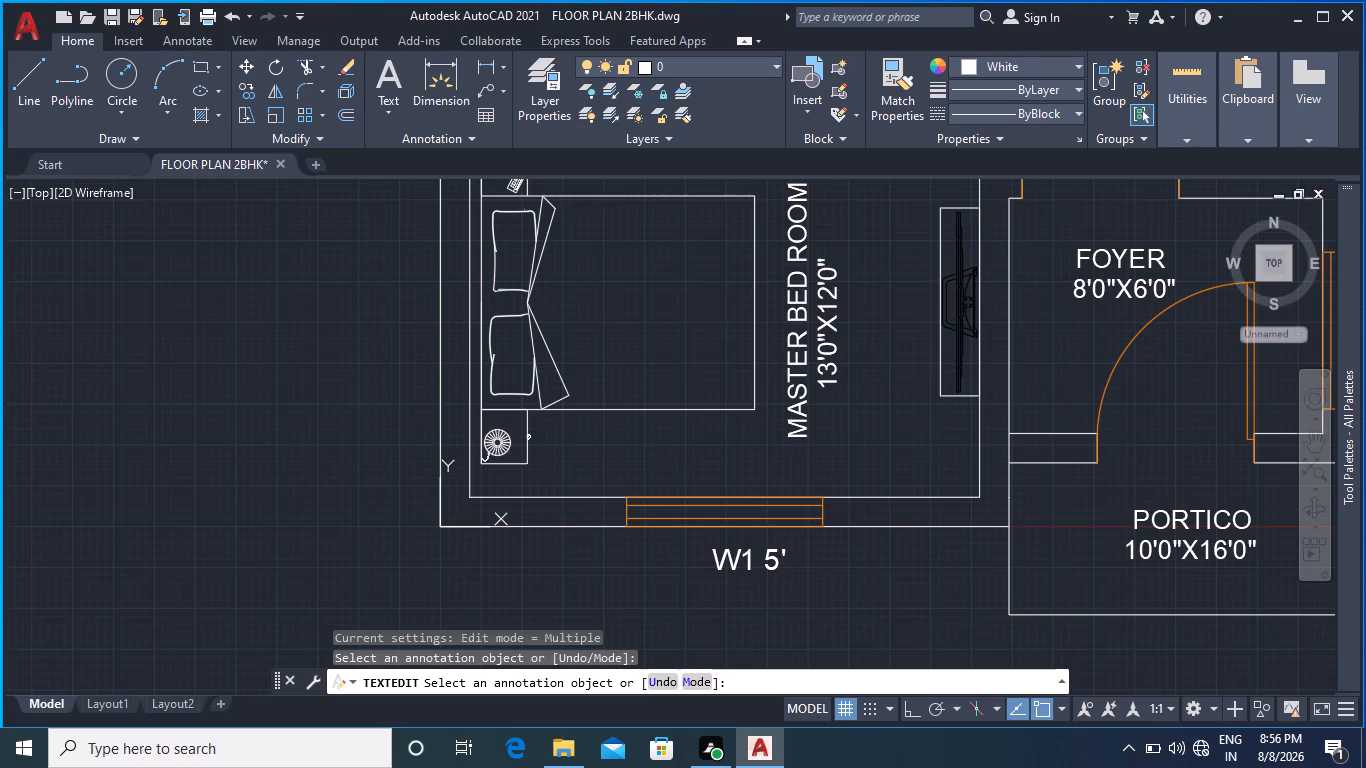
key(Escape)
key(space)
Move the W1 5' tag so it is centred under the Master Bed Room window and slightly closer to the wall.
click(737, 565)
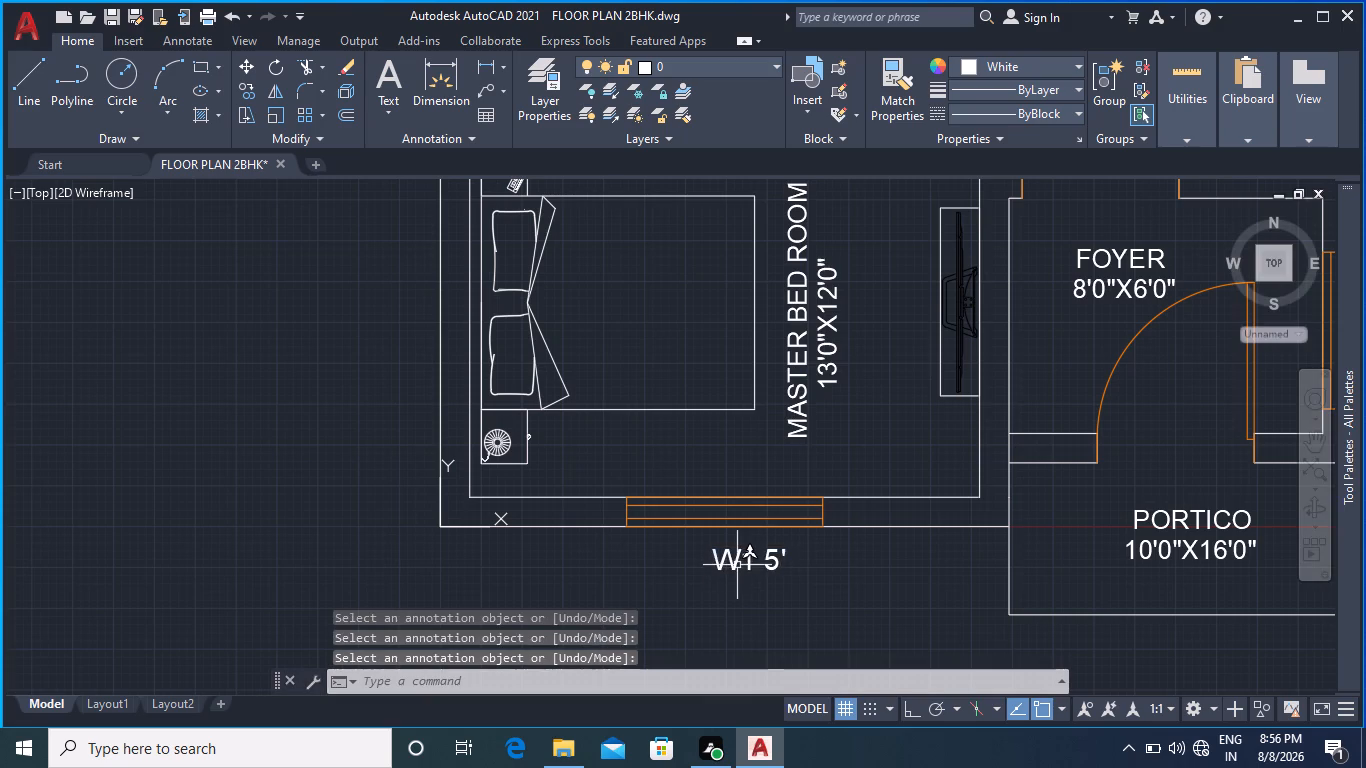
scroll(737, 573, up, 3)
click(633, 564)
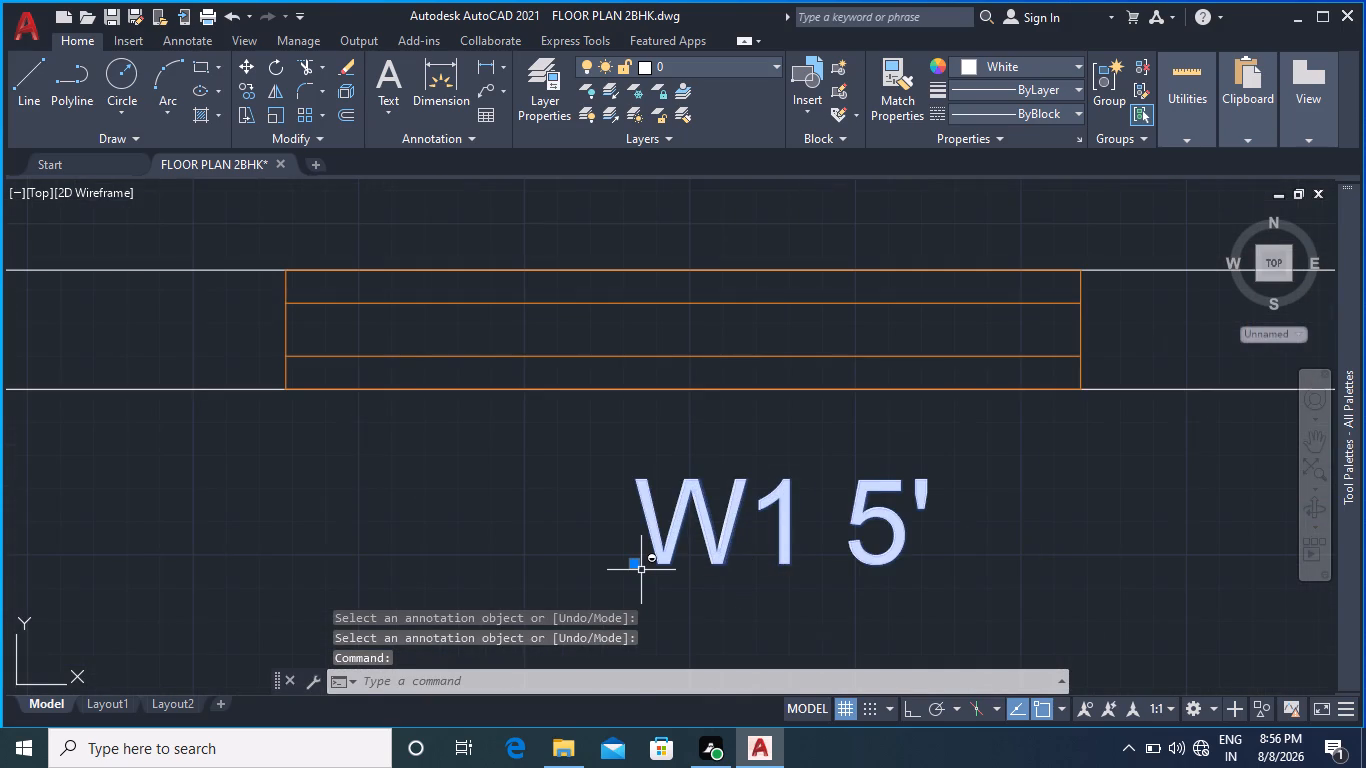
click(552, 558)
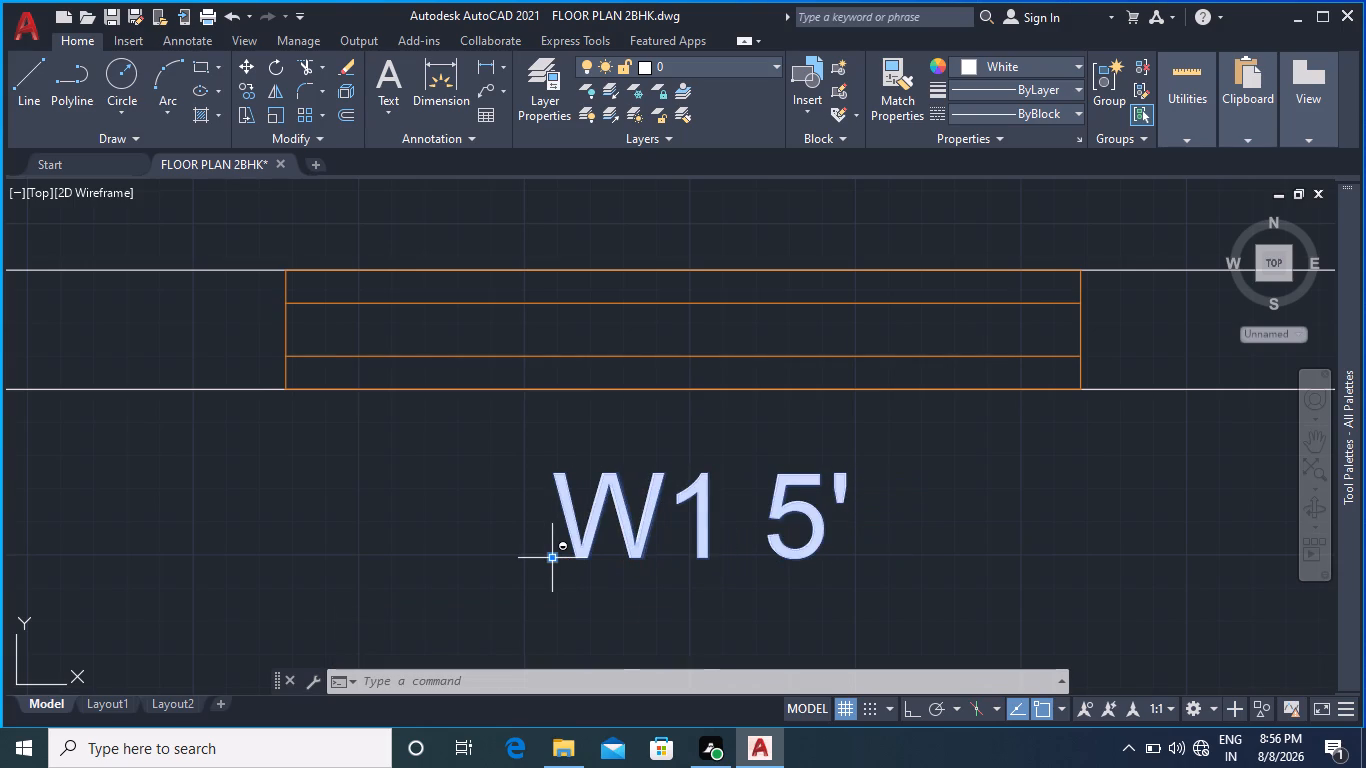
key(Escape)
scroll(886, 579, down, 1)
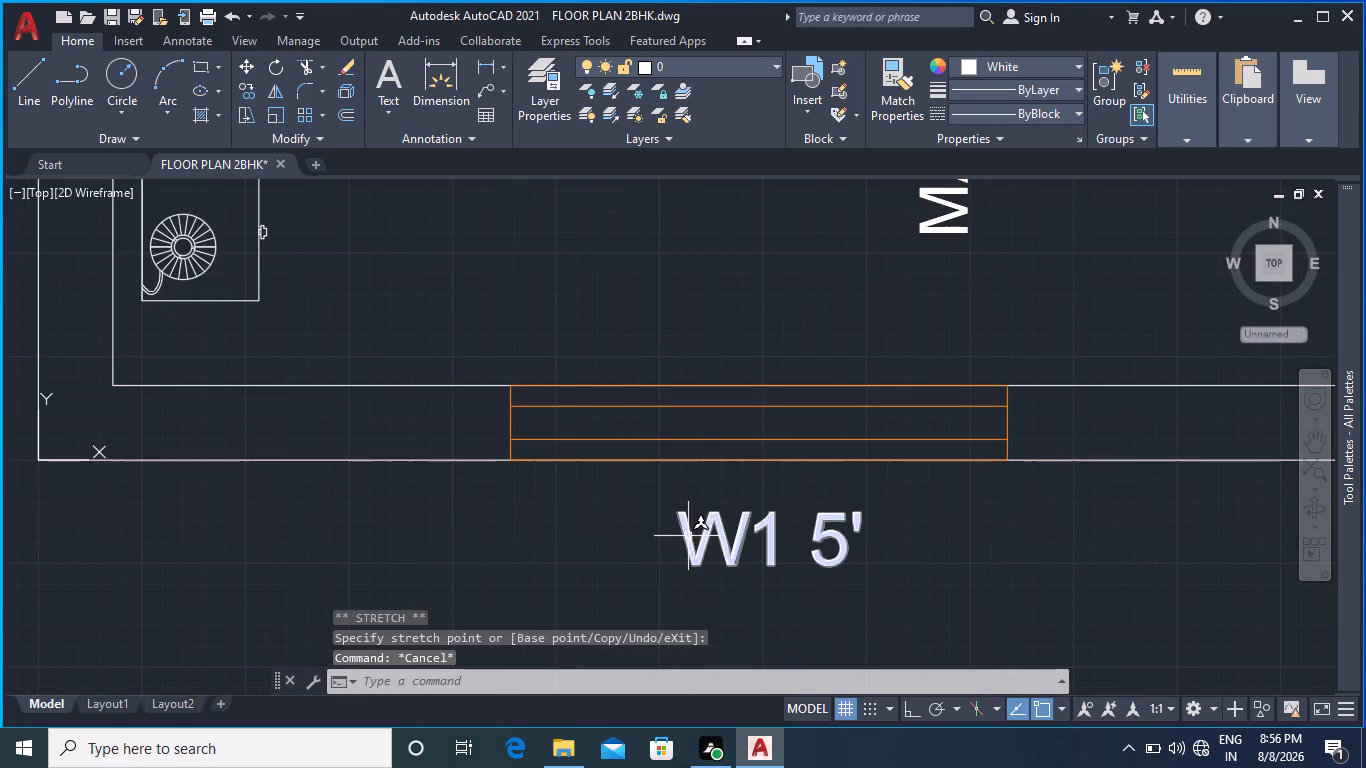
click(704, 536)
click(677, 566)
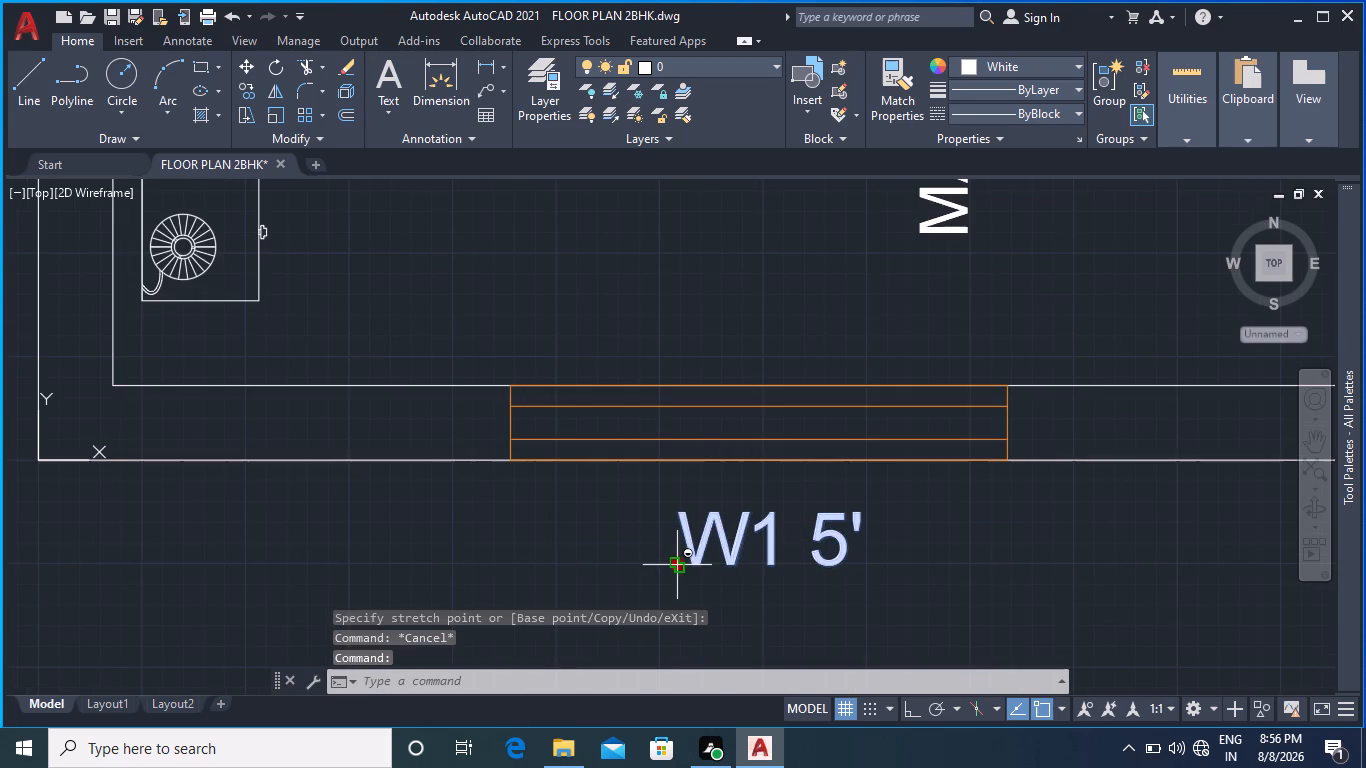
click(678, 549)
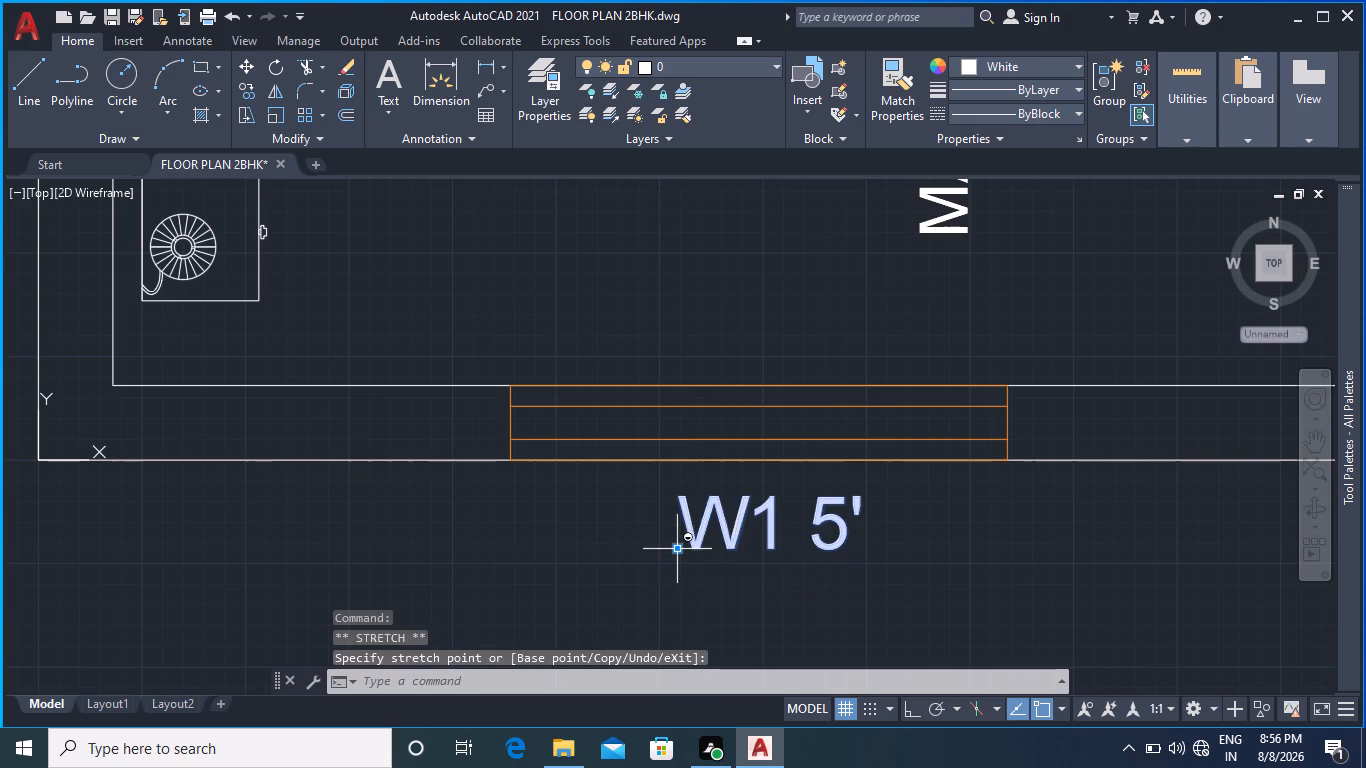
Measure the width of the living area window above the parked car without placing a dimension.
scroll(824, 567, down, 2)
scroll(913, 557, down, 1)
middle_drag(922, 475, 385, 515)
scroll(785, 368, up, 3)
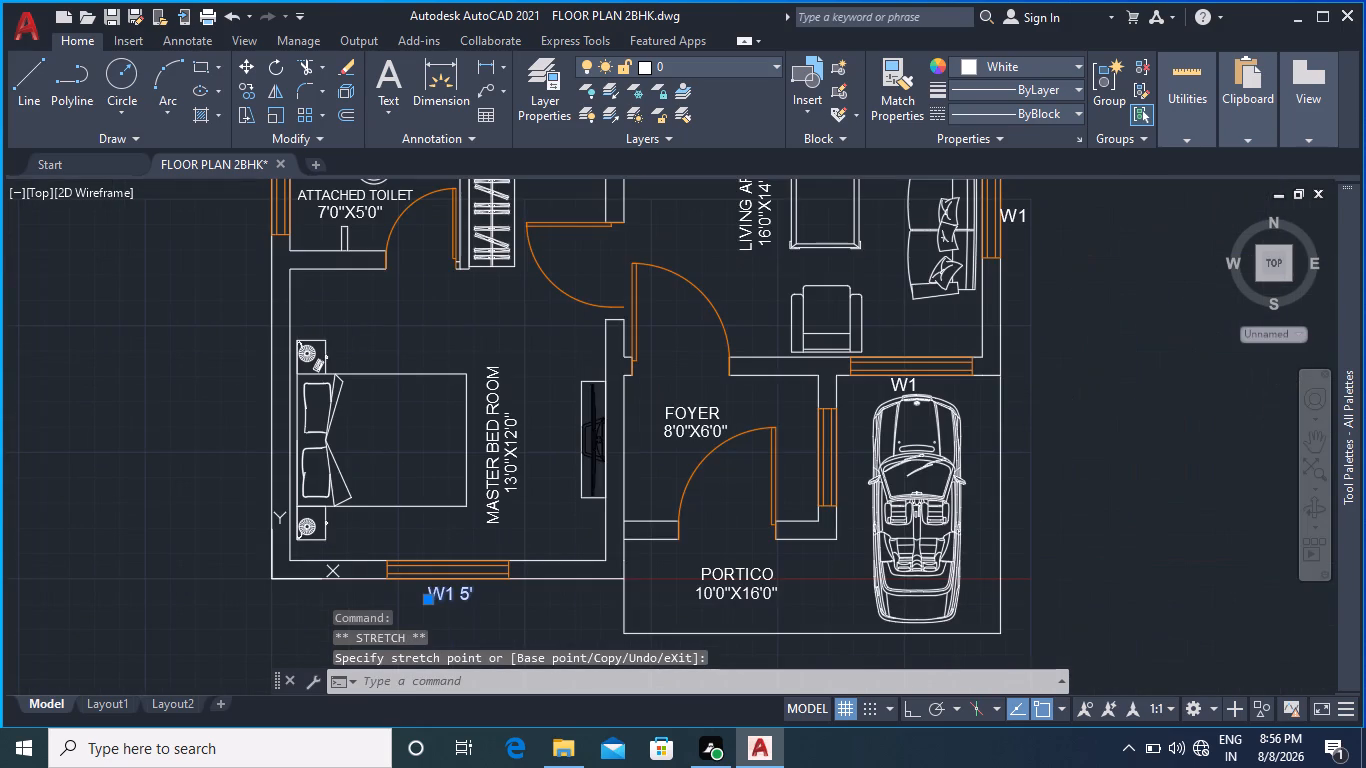
click(438, 58)
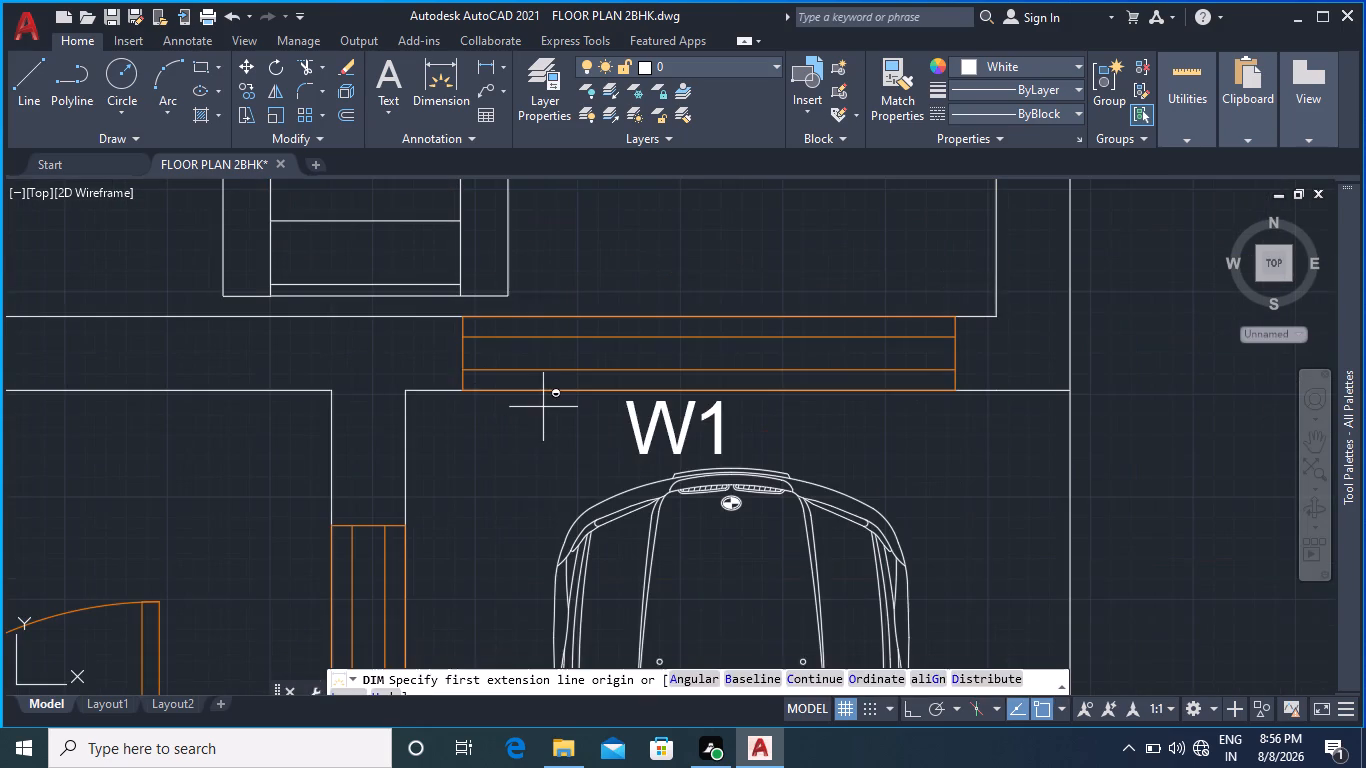
click(465, 390)
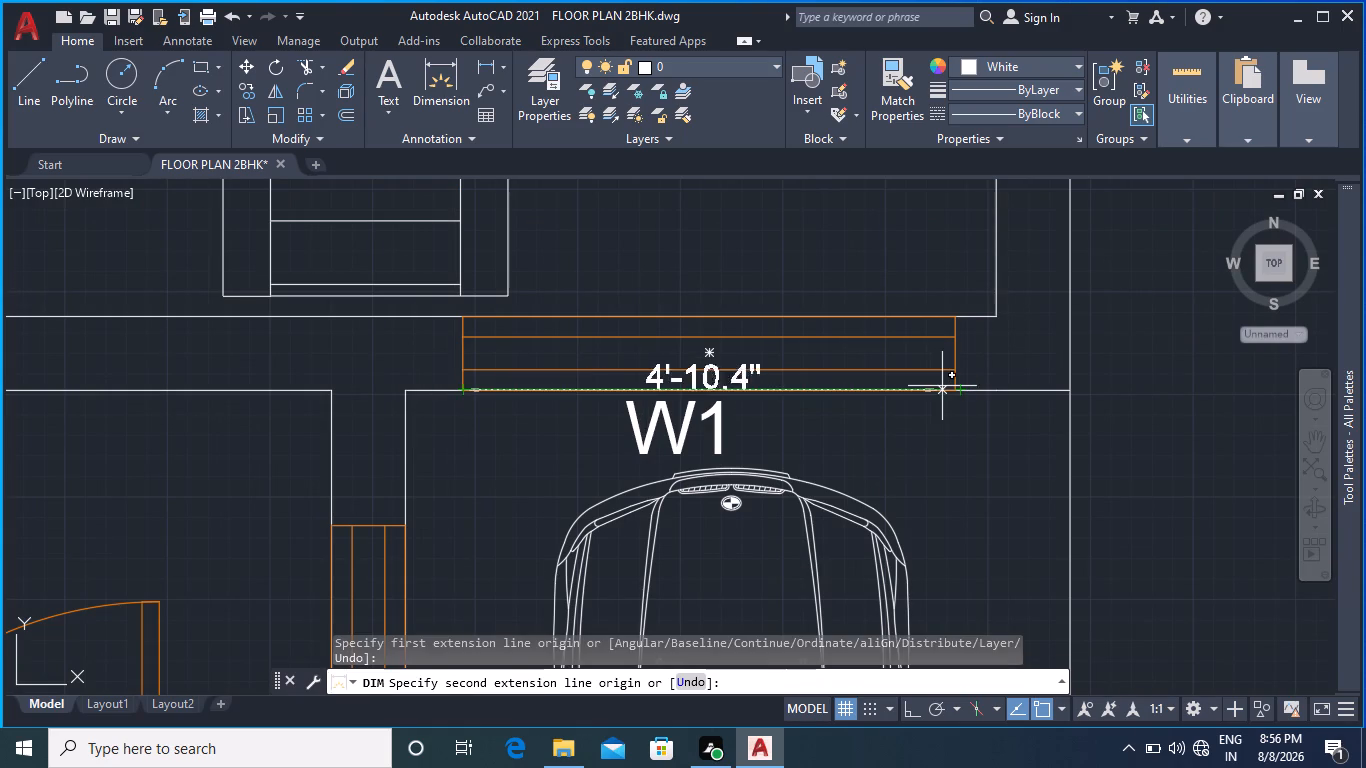
key(Escape)
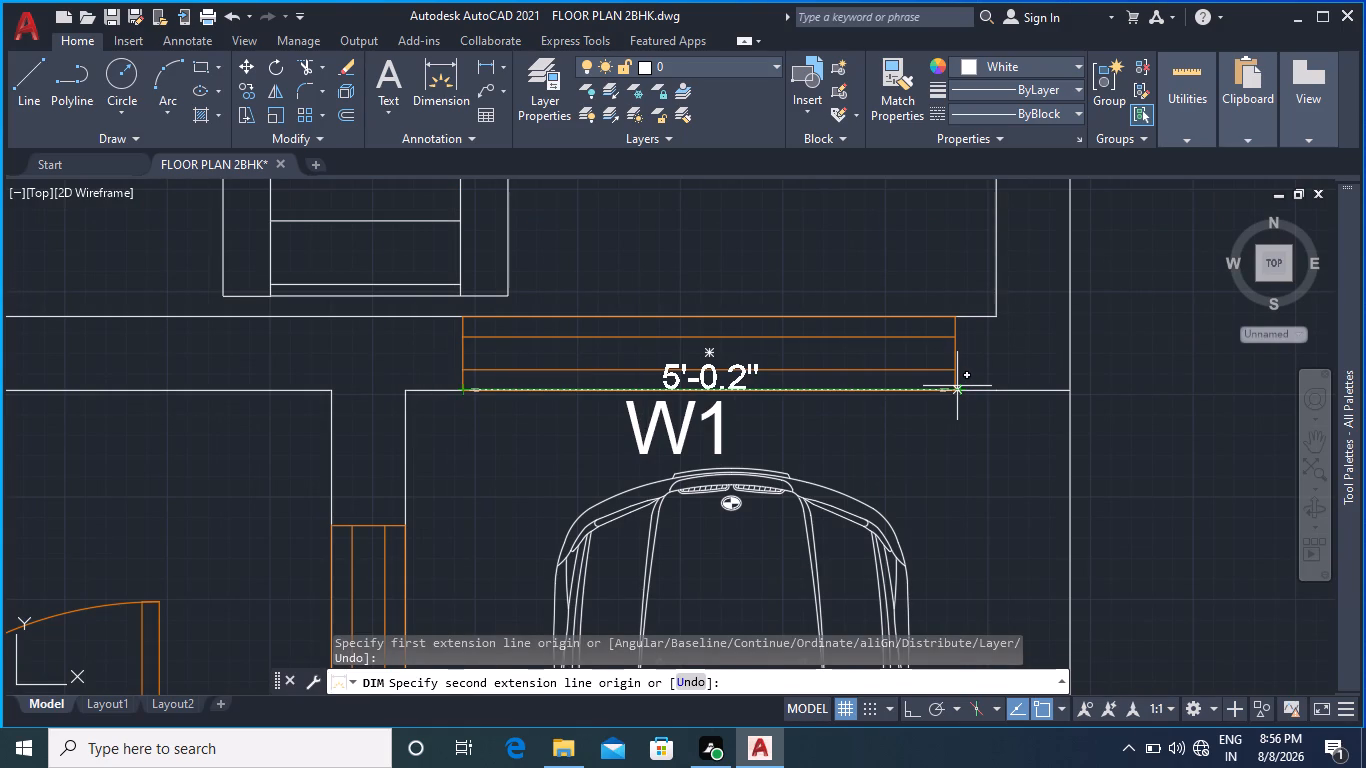
key(space)
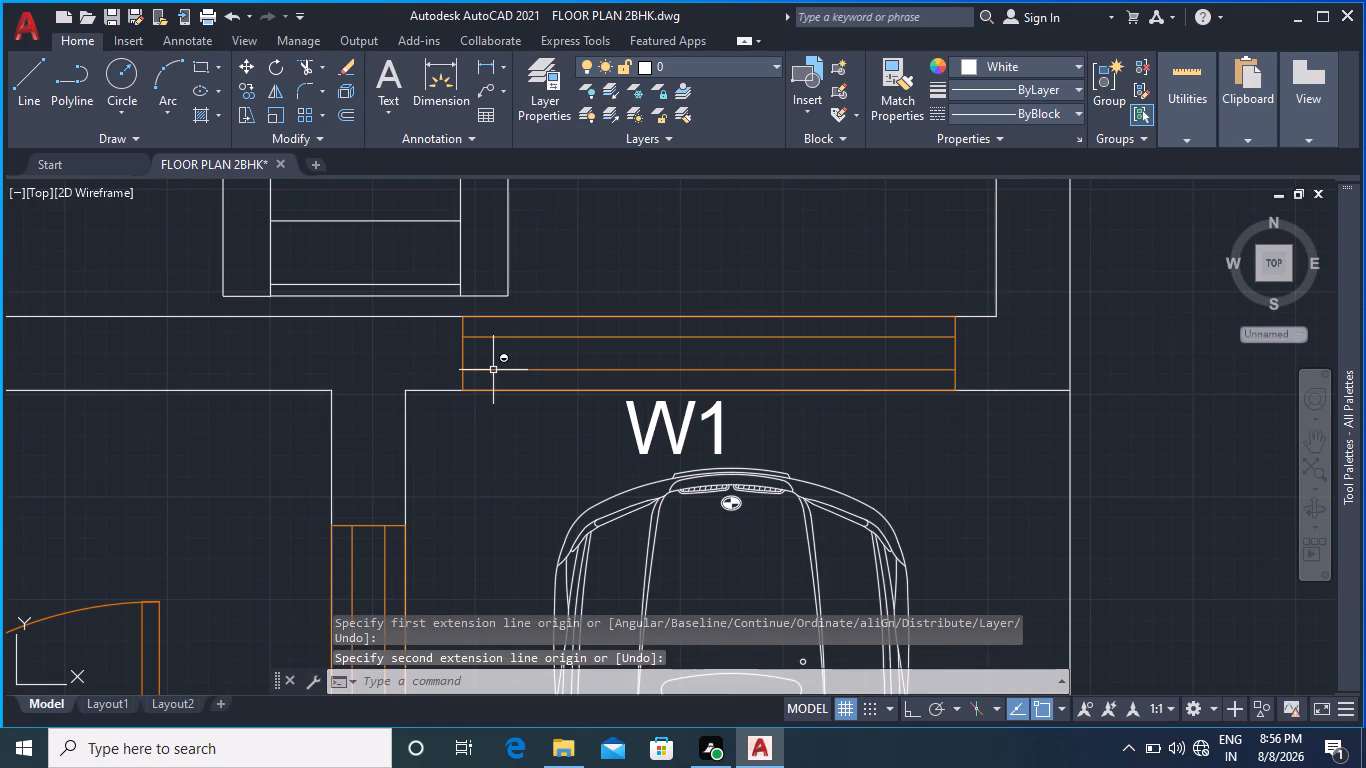
click(462, 392)
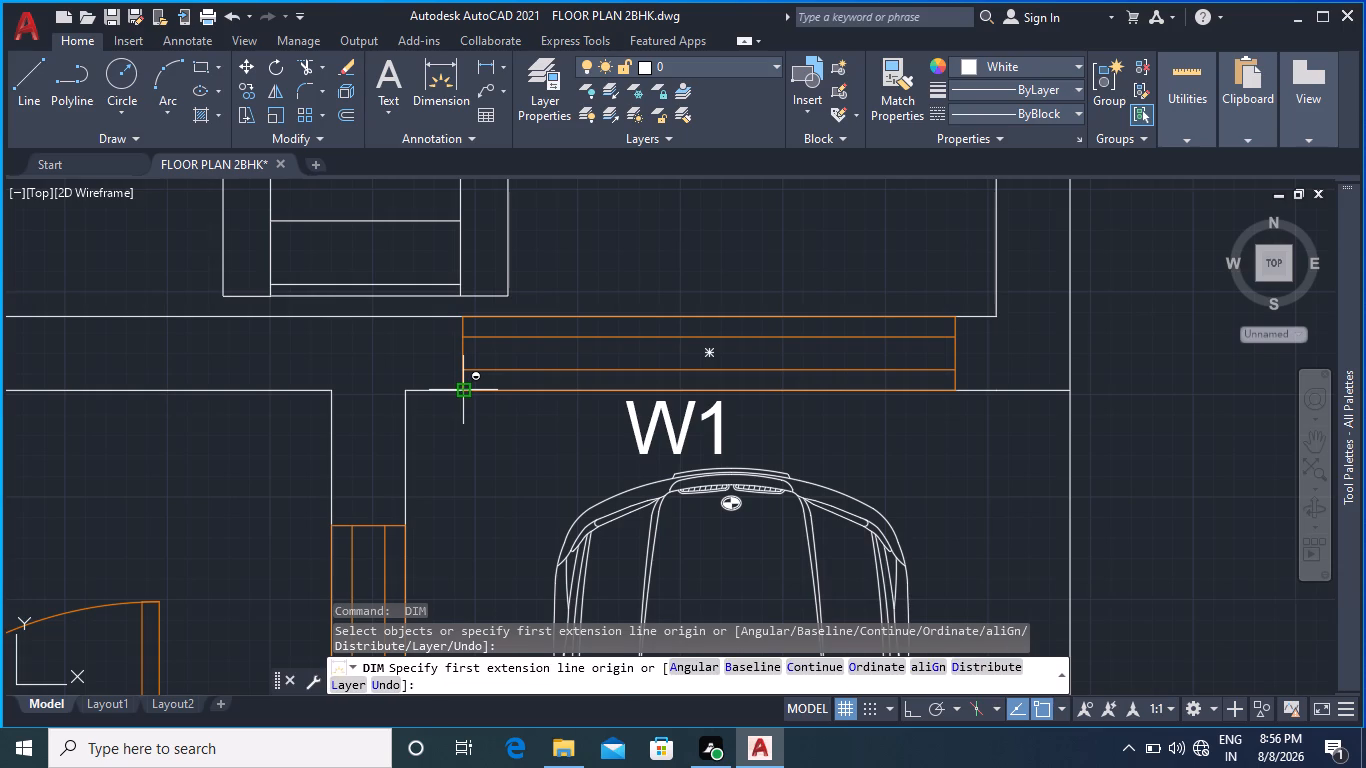
key(Escape)
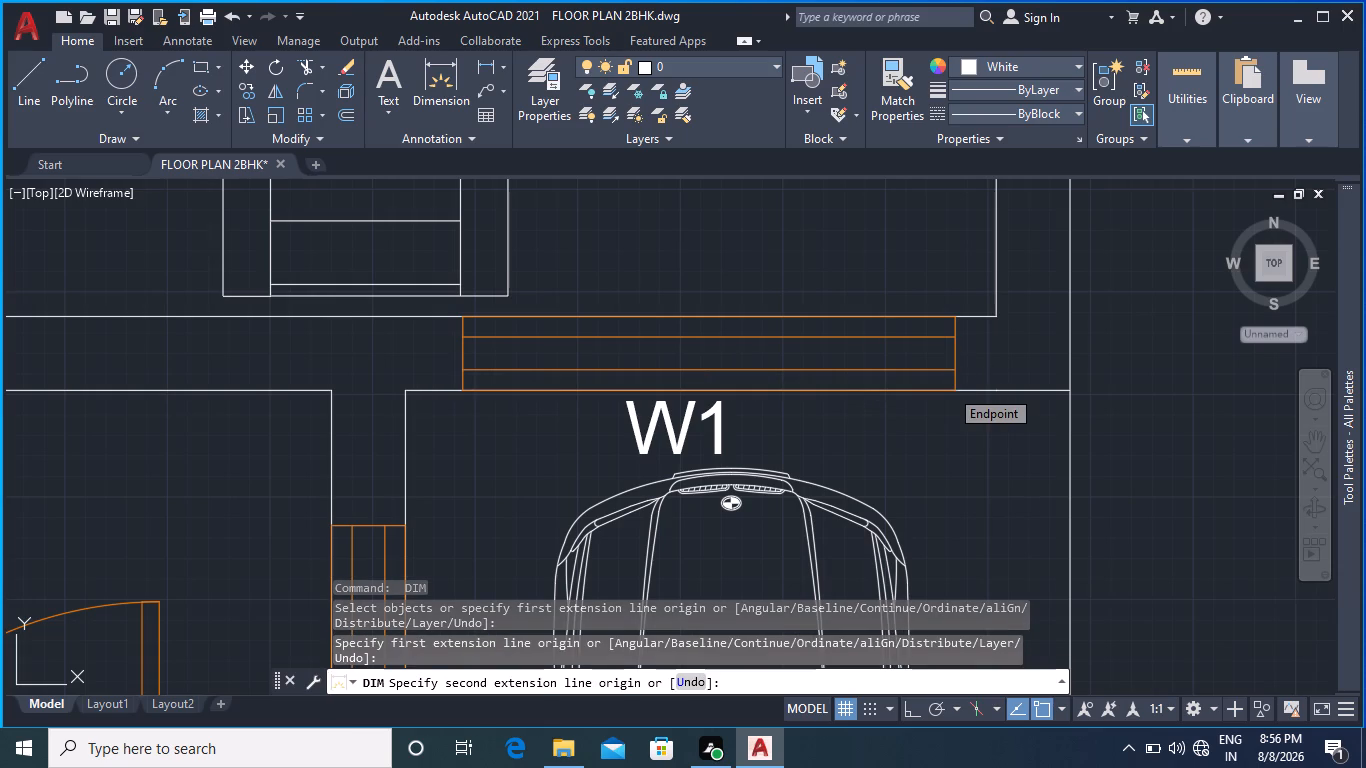
Change the tag between the living area window and the parked car to read W1 5'.
double_click(723, 430)
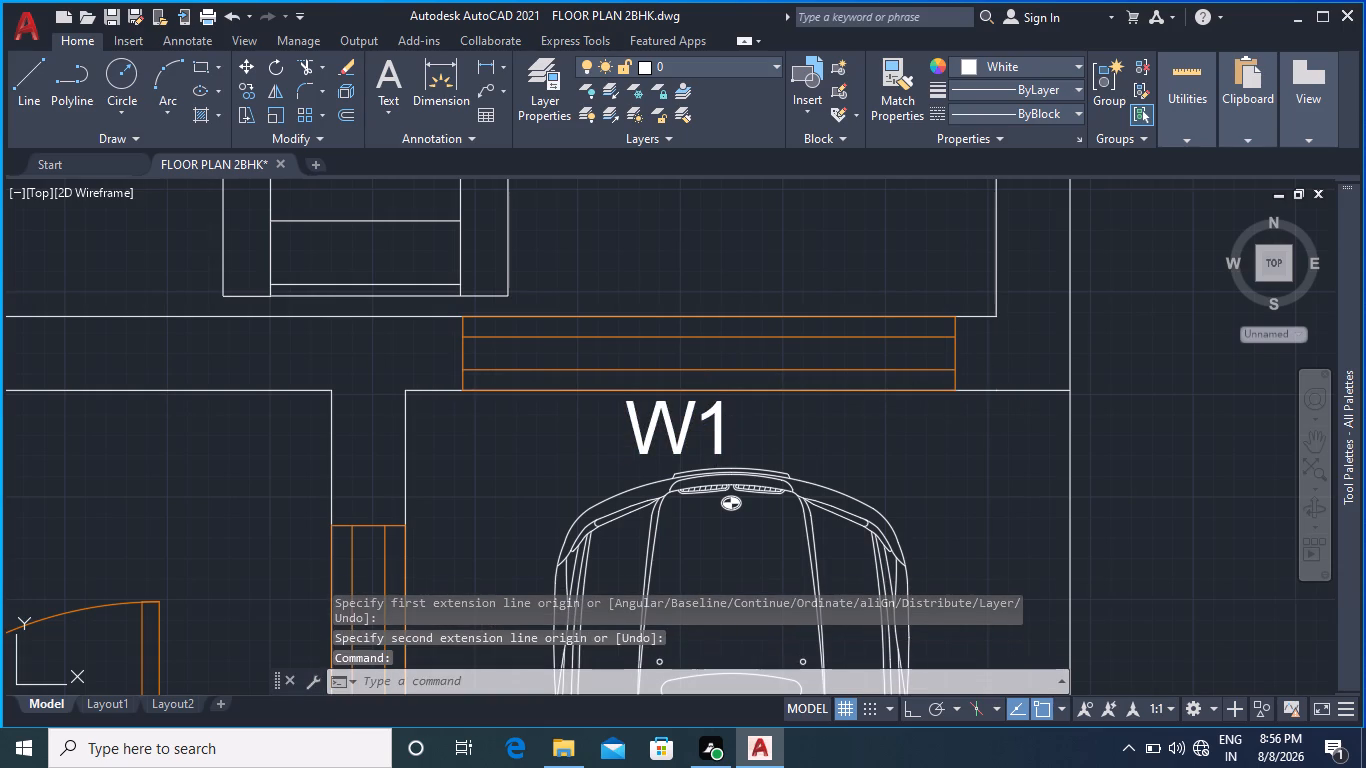
click(733, 426)
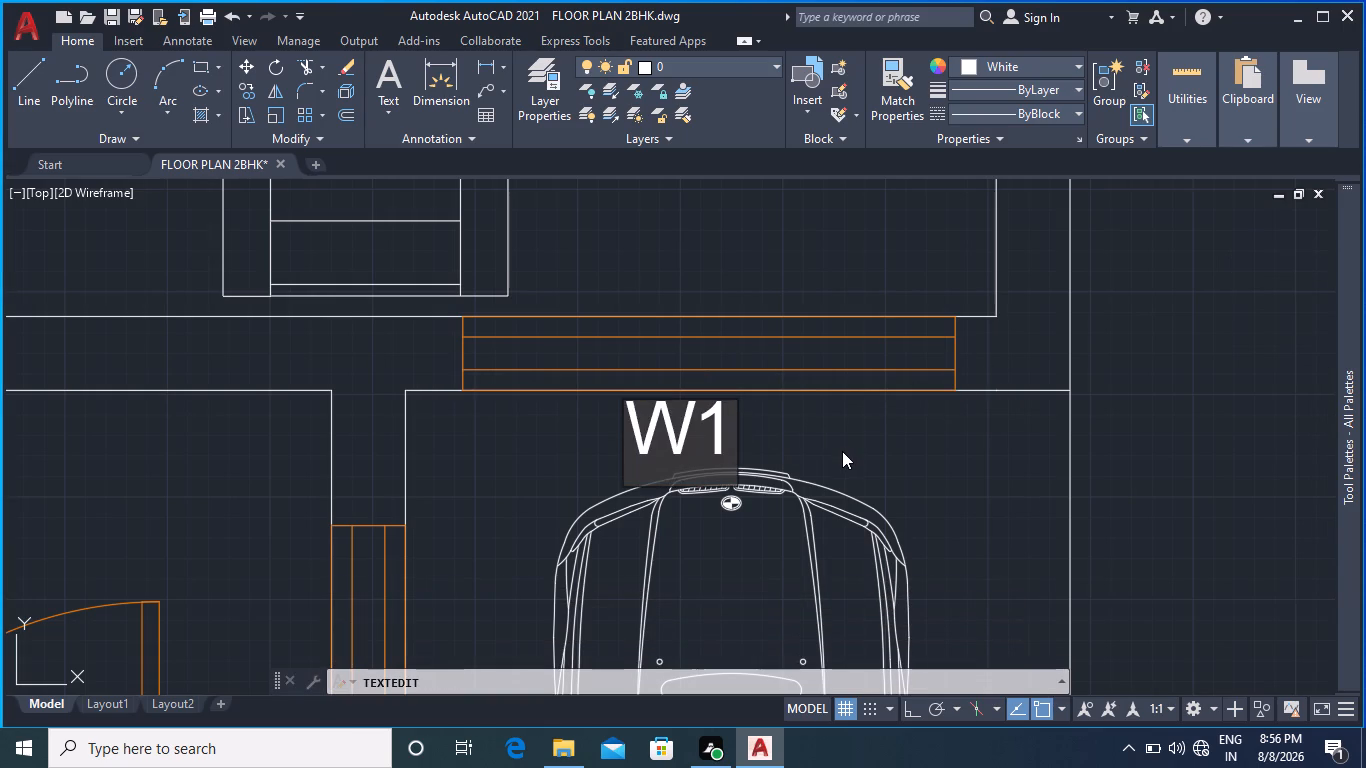
key(space)
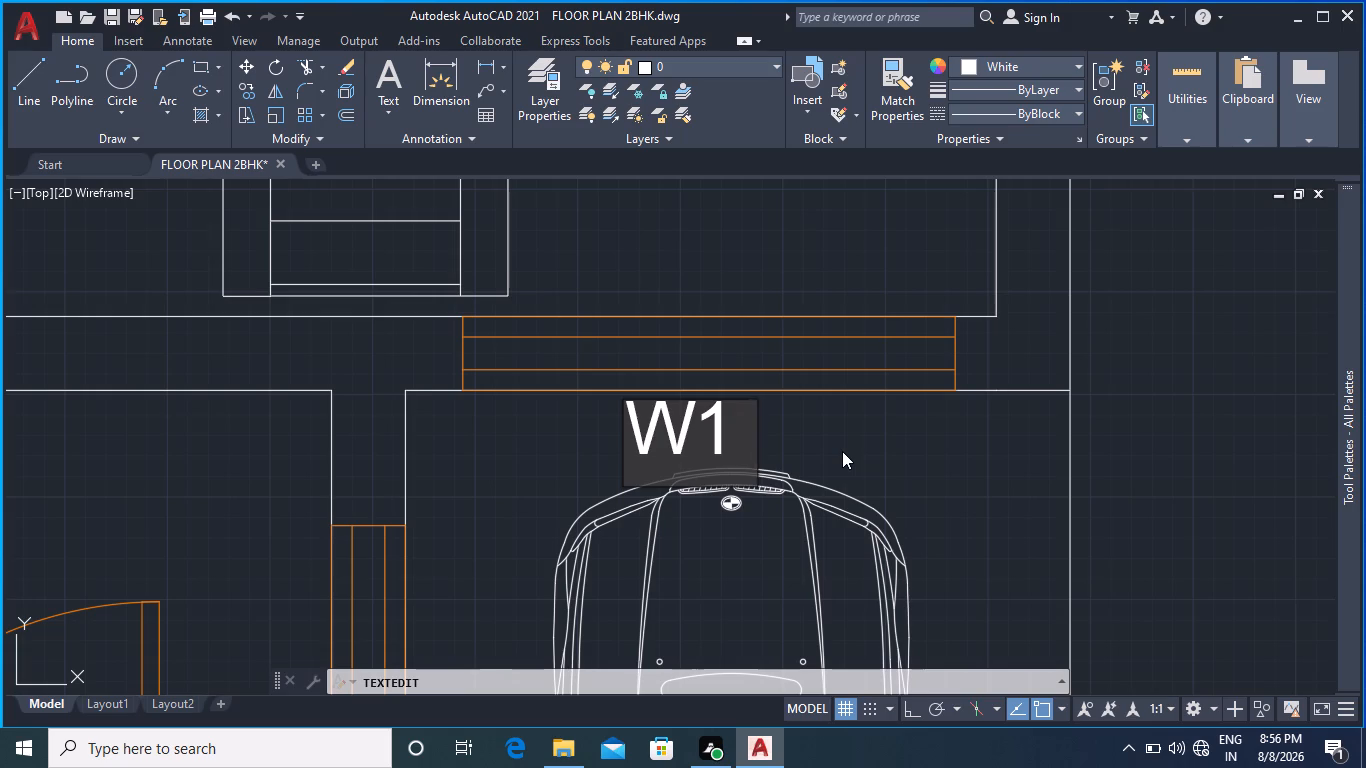
text(5')
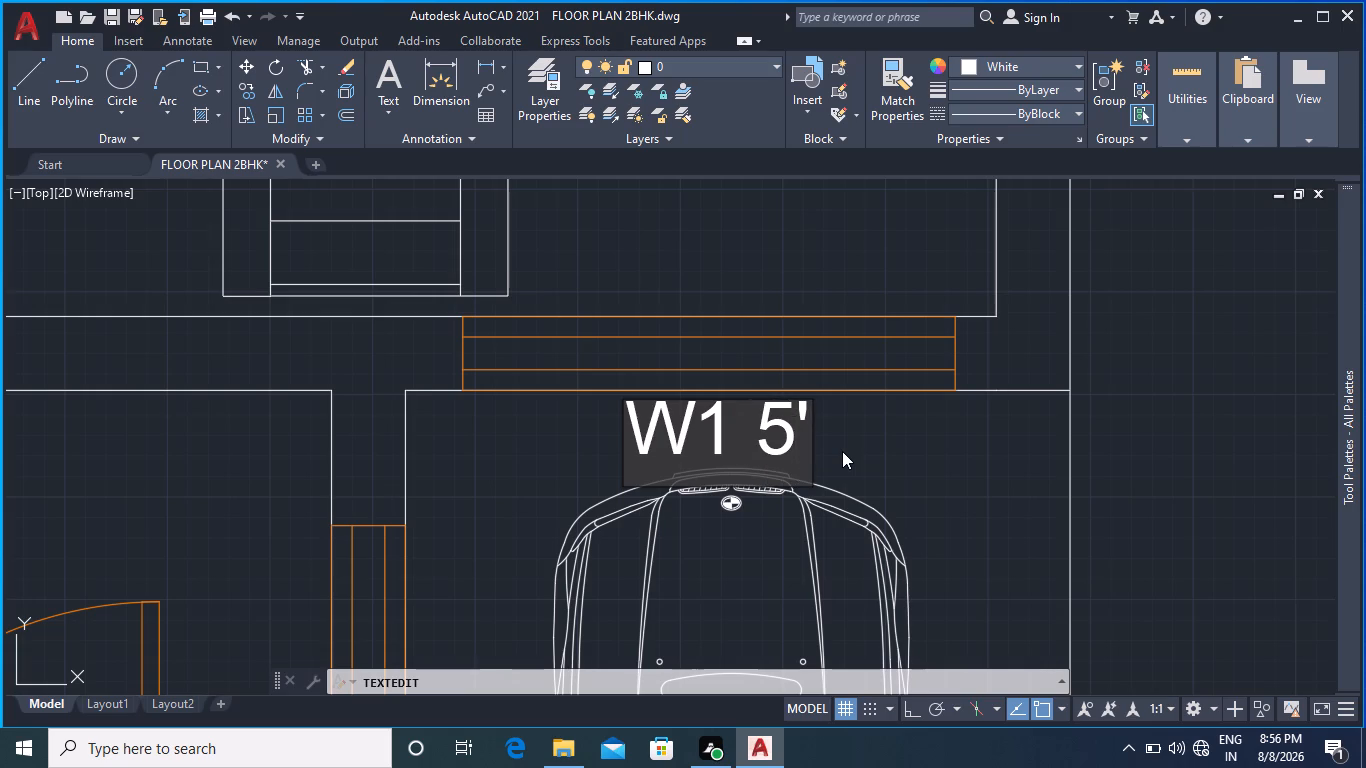
click(846, 450)
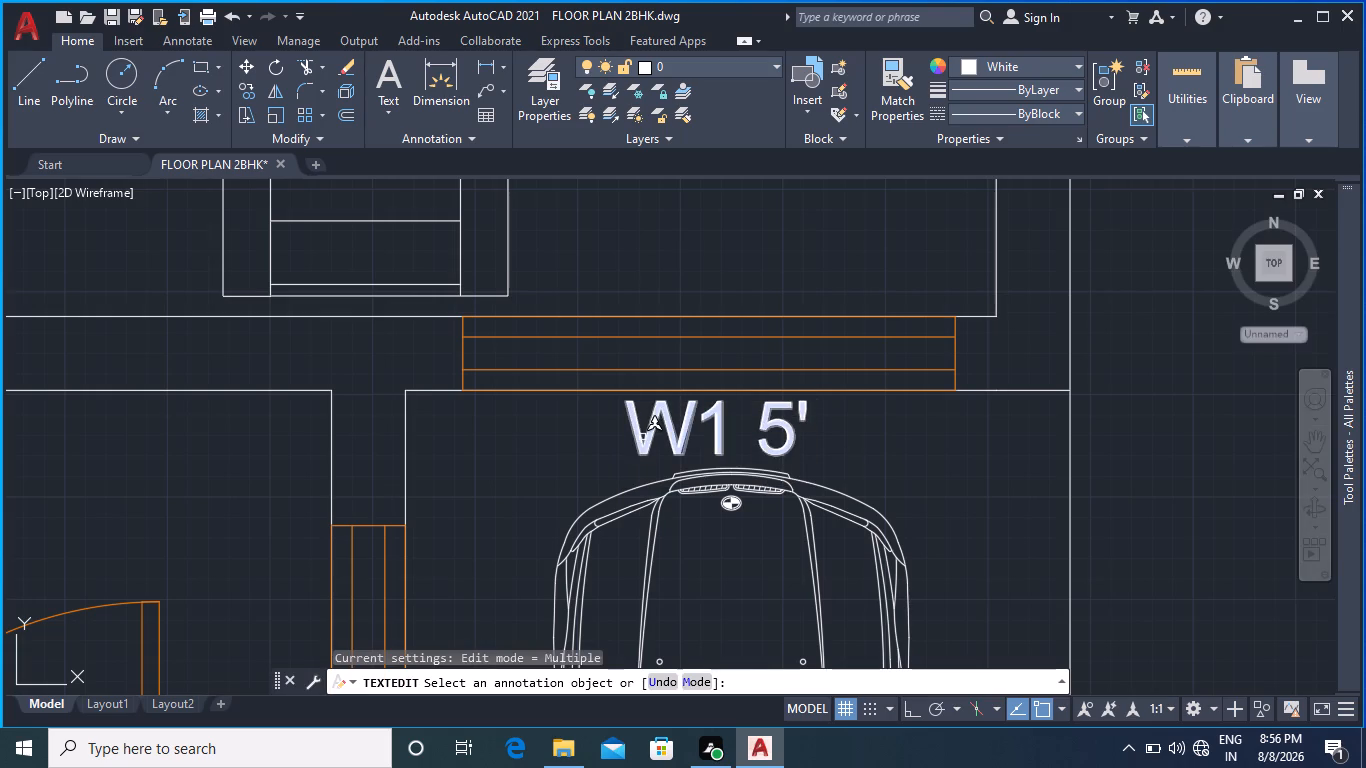
scroll(840, 431, down, 2)
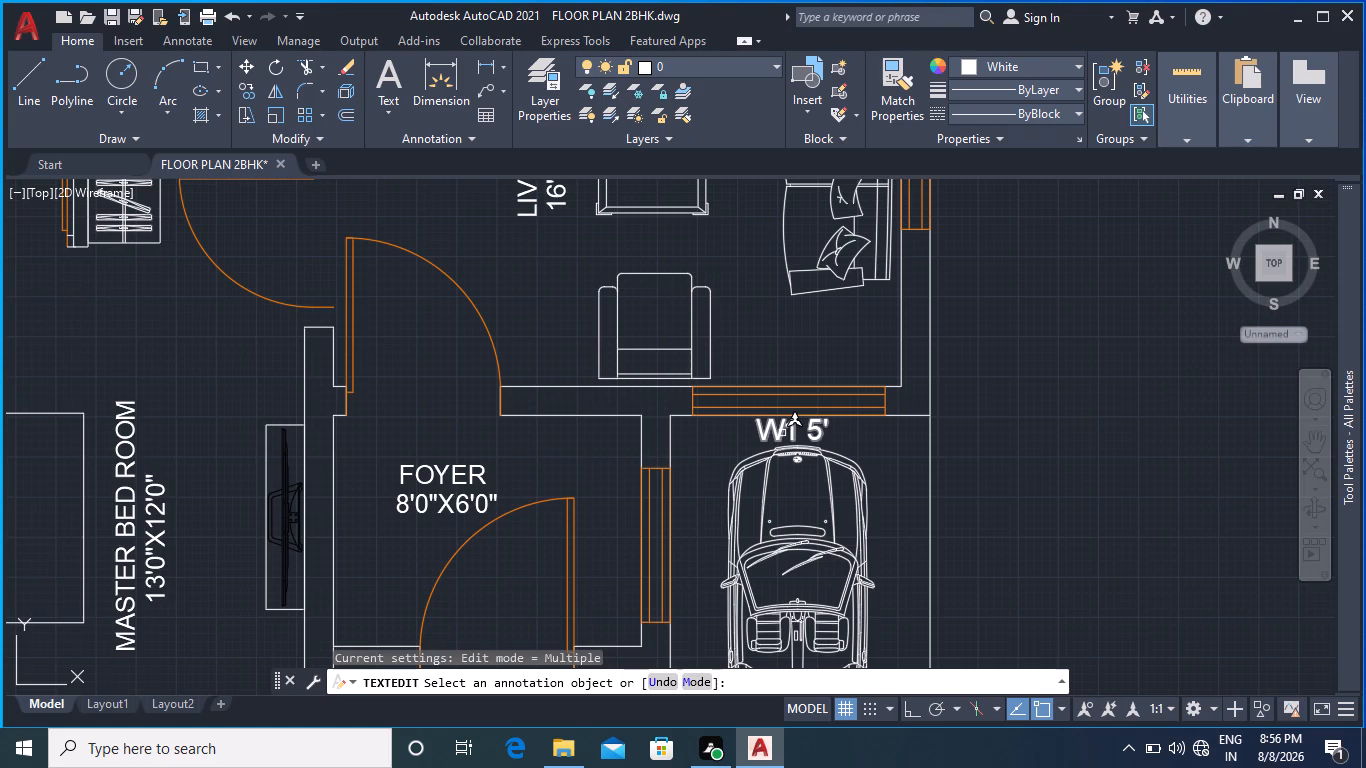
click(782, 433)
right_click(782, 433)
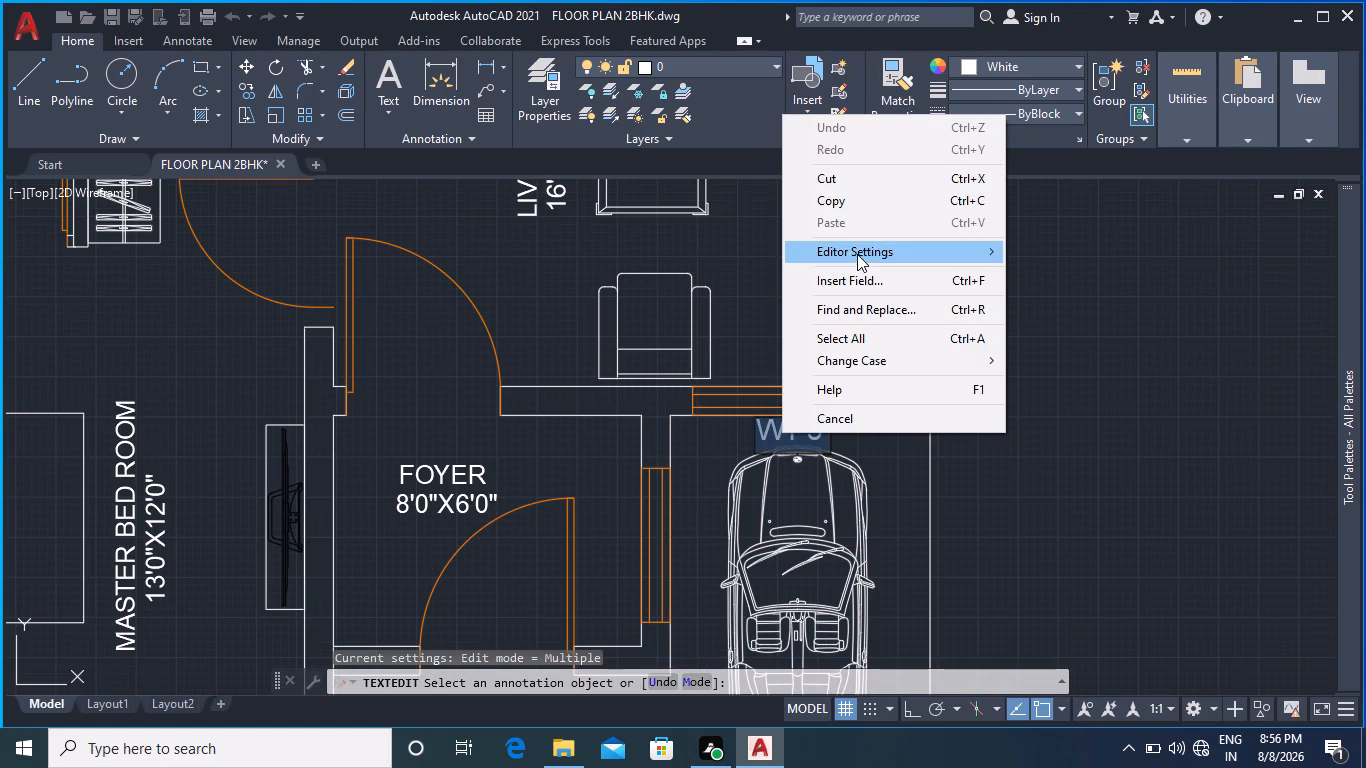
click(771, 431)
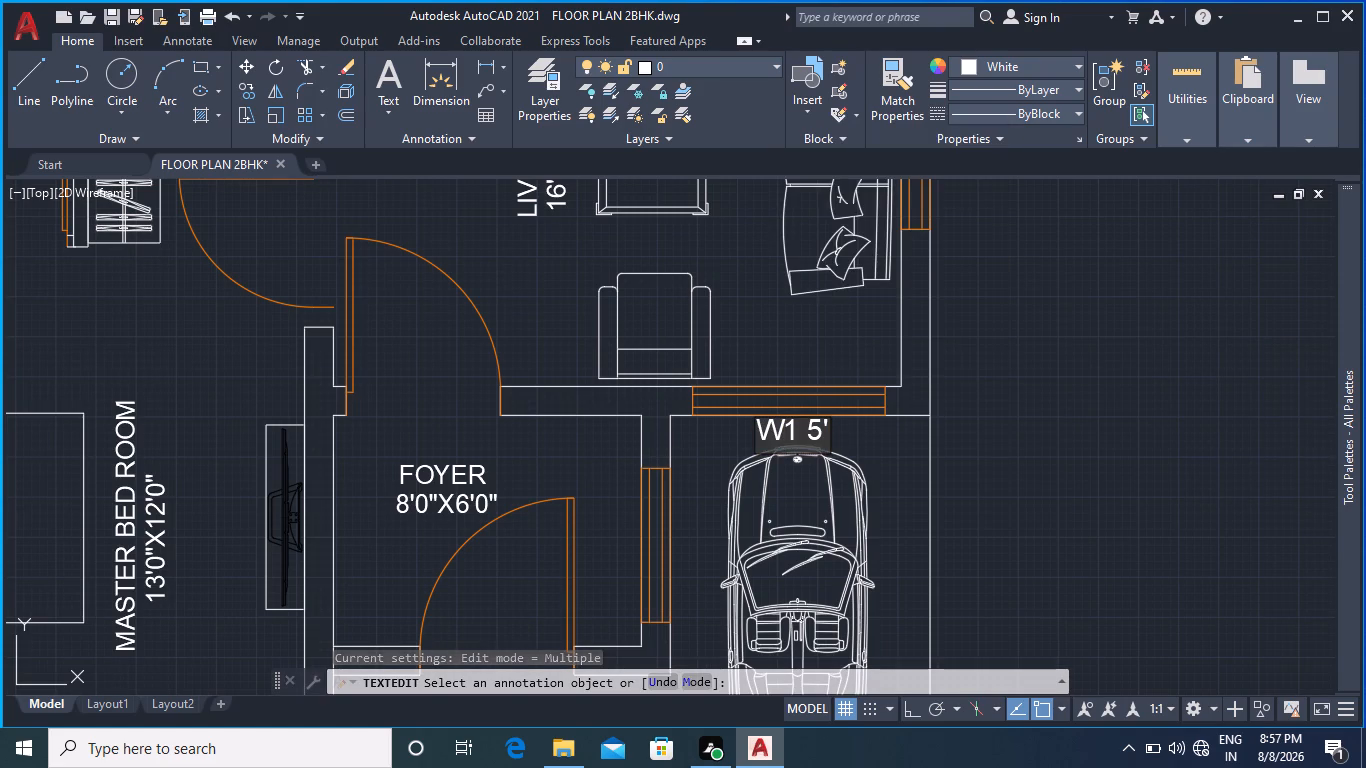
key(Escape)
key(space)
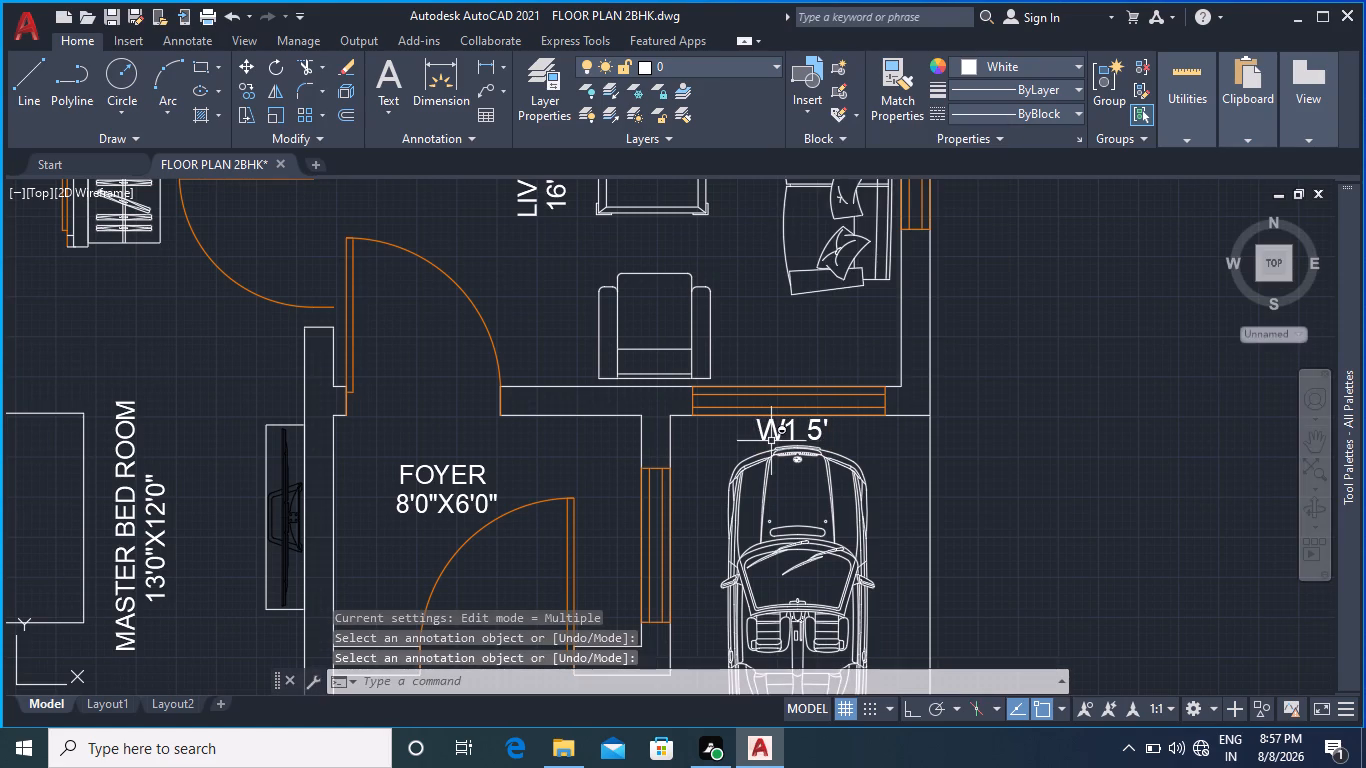
Scale the W1 5' tag above the parked car down freehand, using its insertion point as the base point.
click(776, 435)
right_click(778, 432)
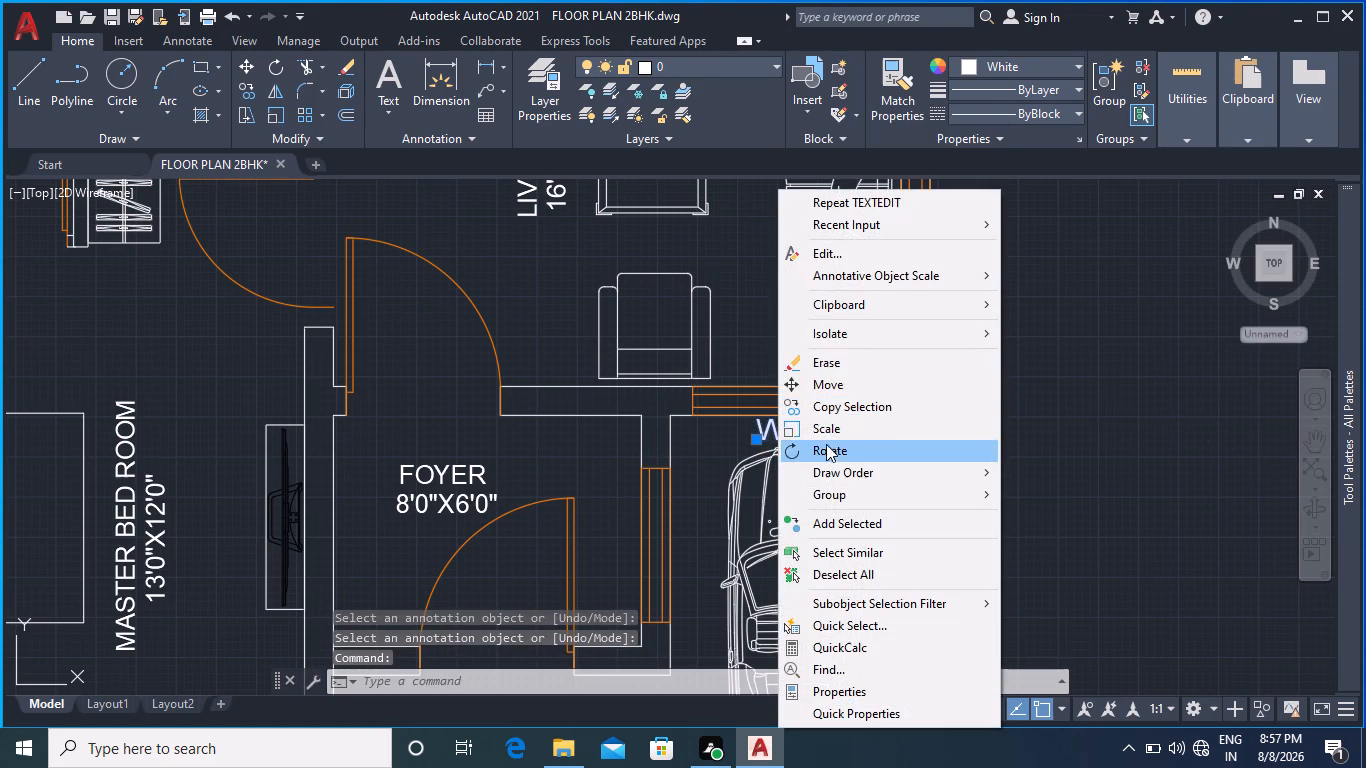
click(826, 429)
click(760, 442)
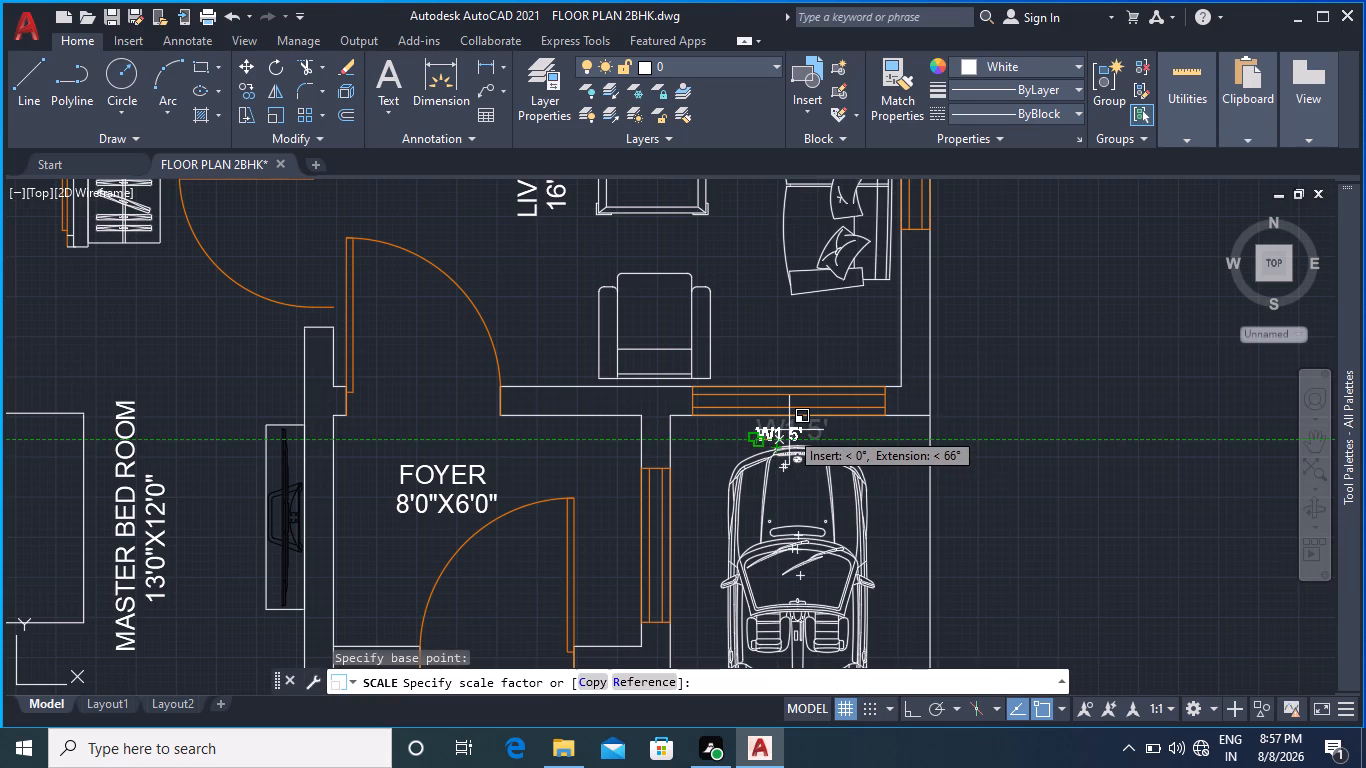
click(789, 430)
Move the reduced W1 5' tag so it sits centred between the living area window and the front of the parked car.
scroll(807, 435, up, 2)
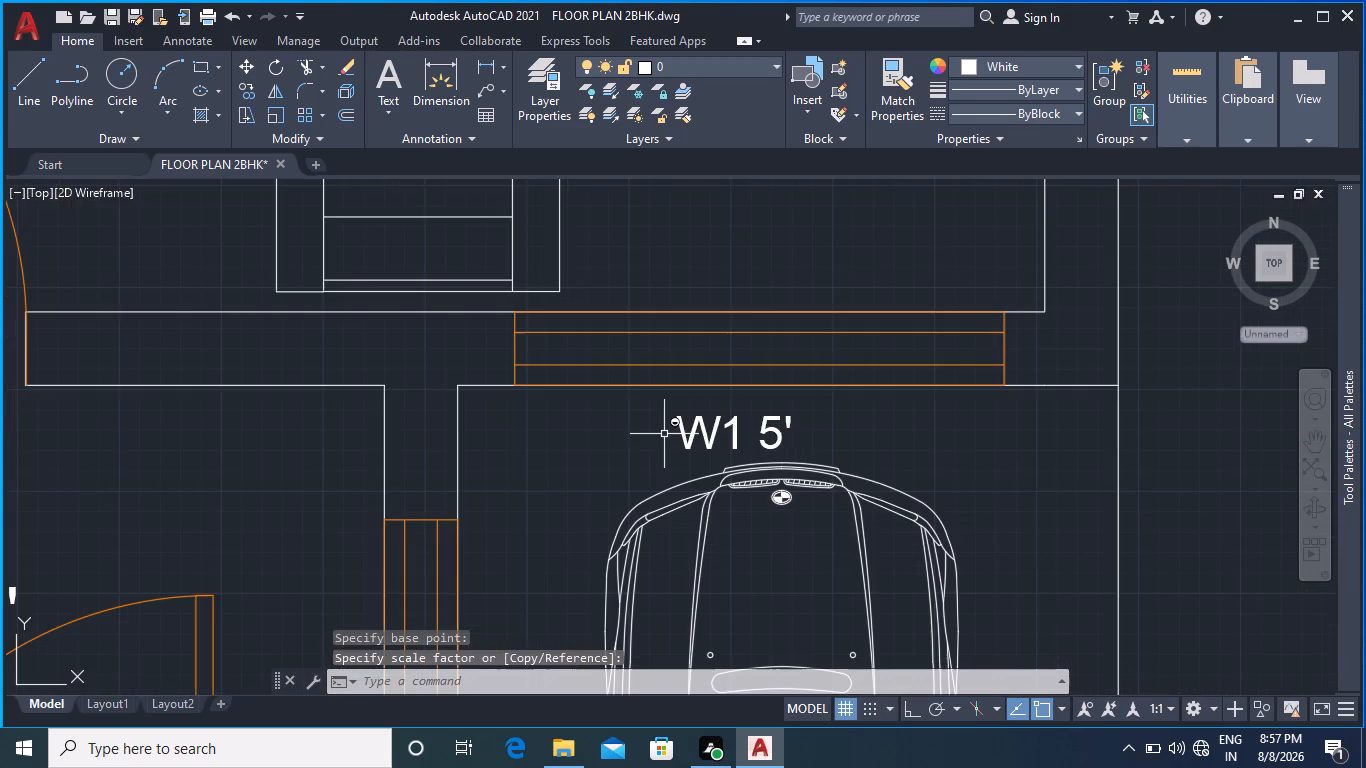
click(690, 439)
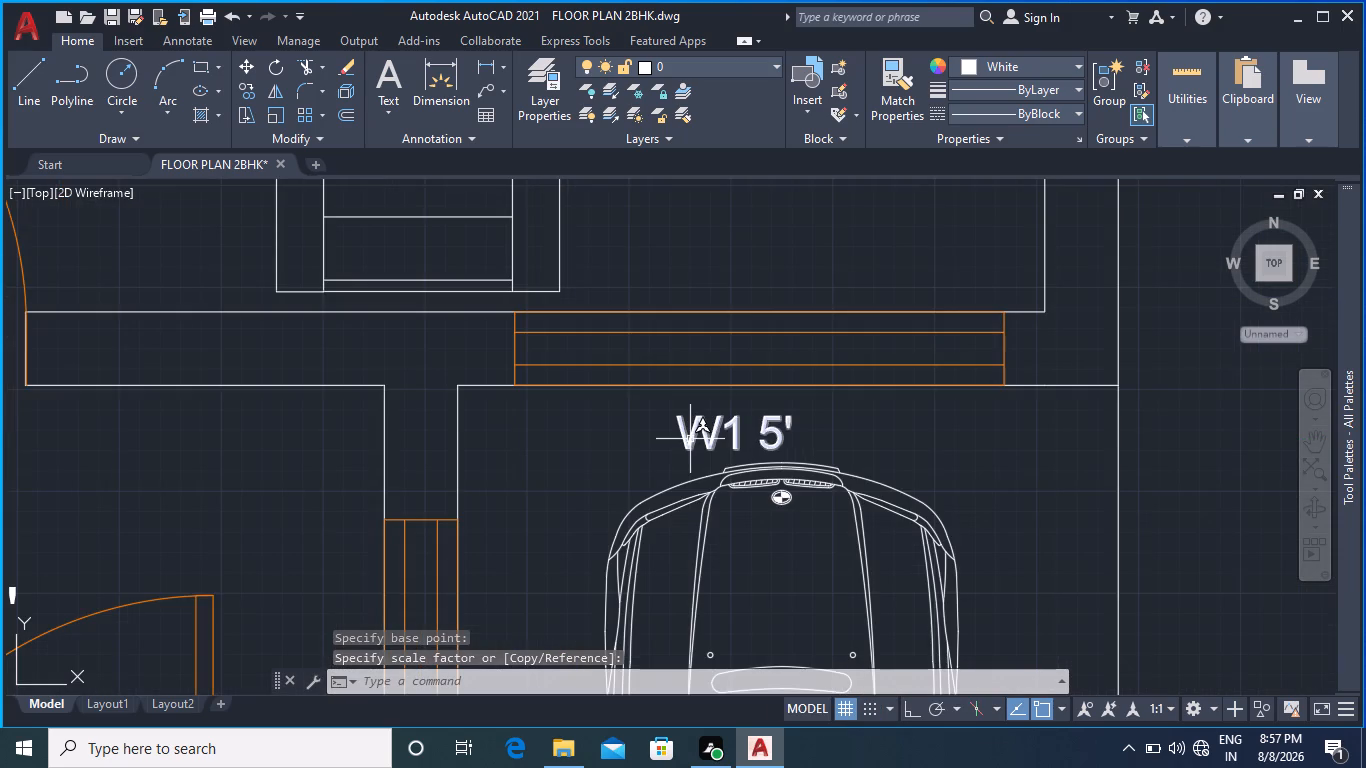
click(681, 447)
click(672, 447)
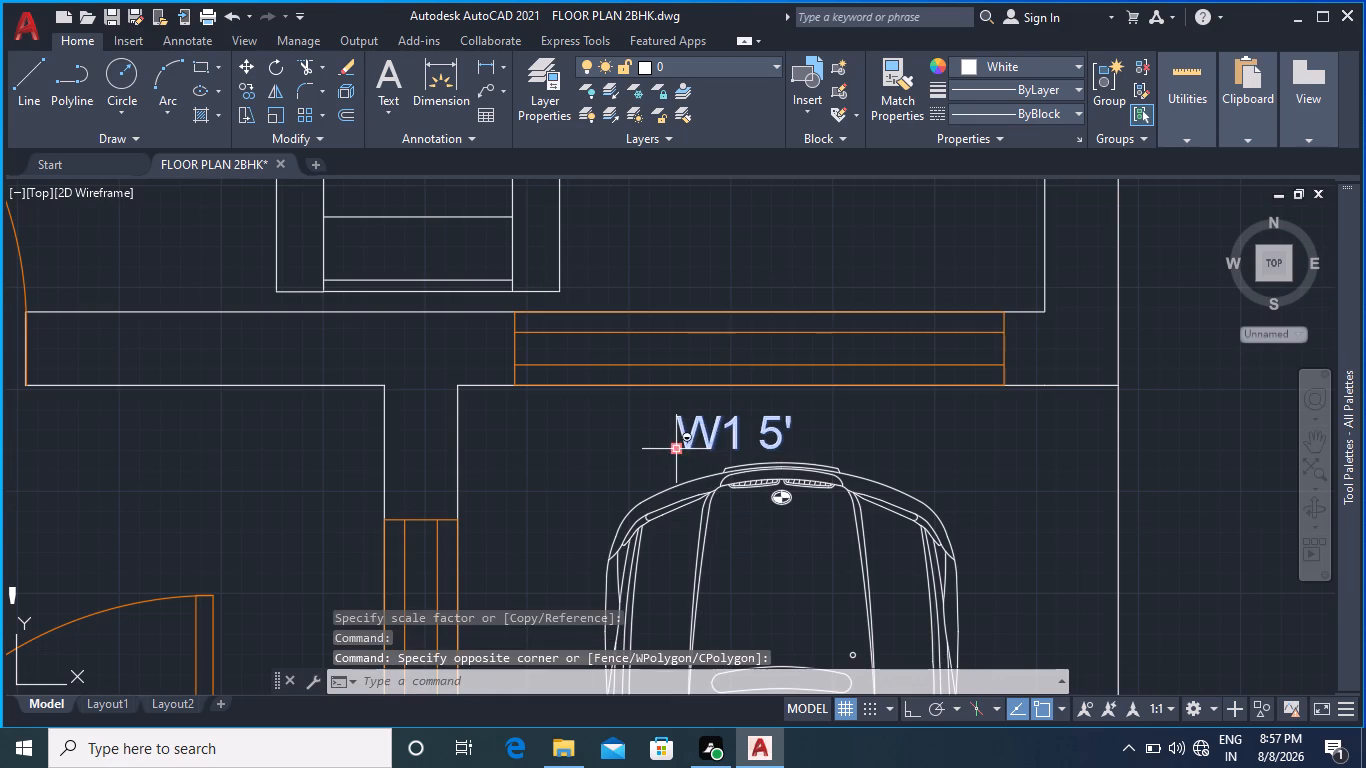
key(Escape)
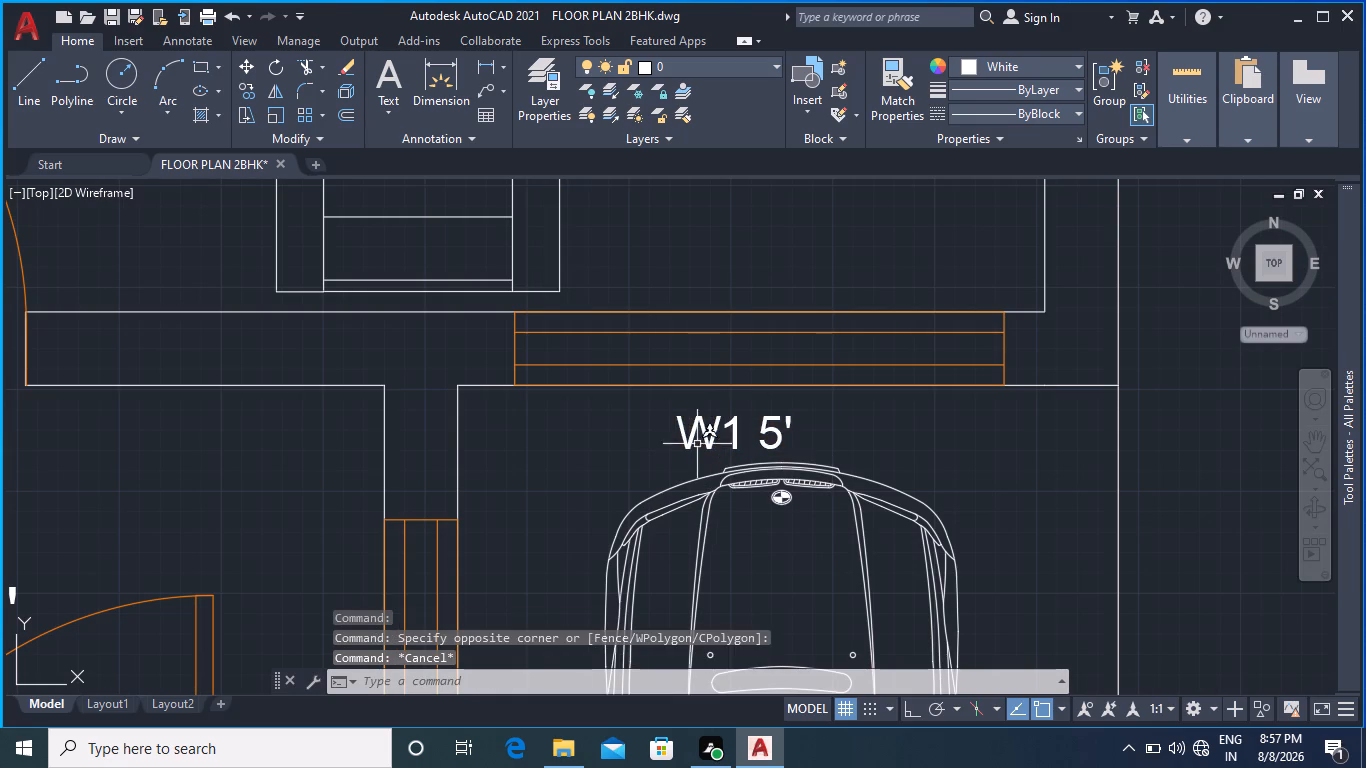
click(697, 443)
click(688, 442)
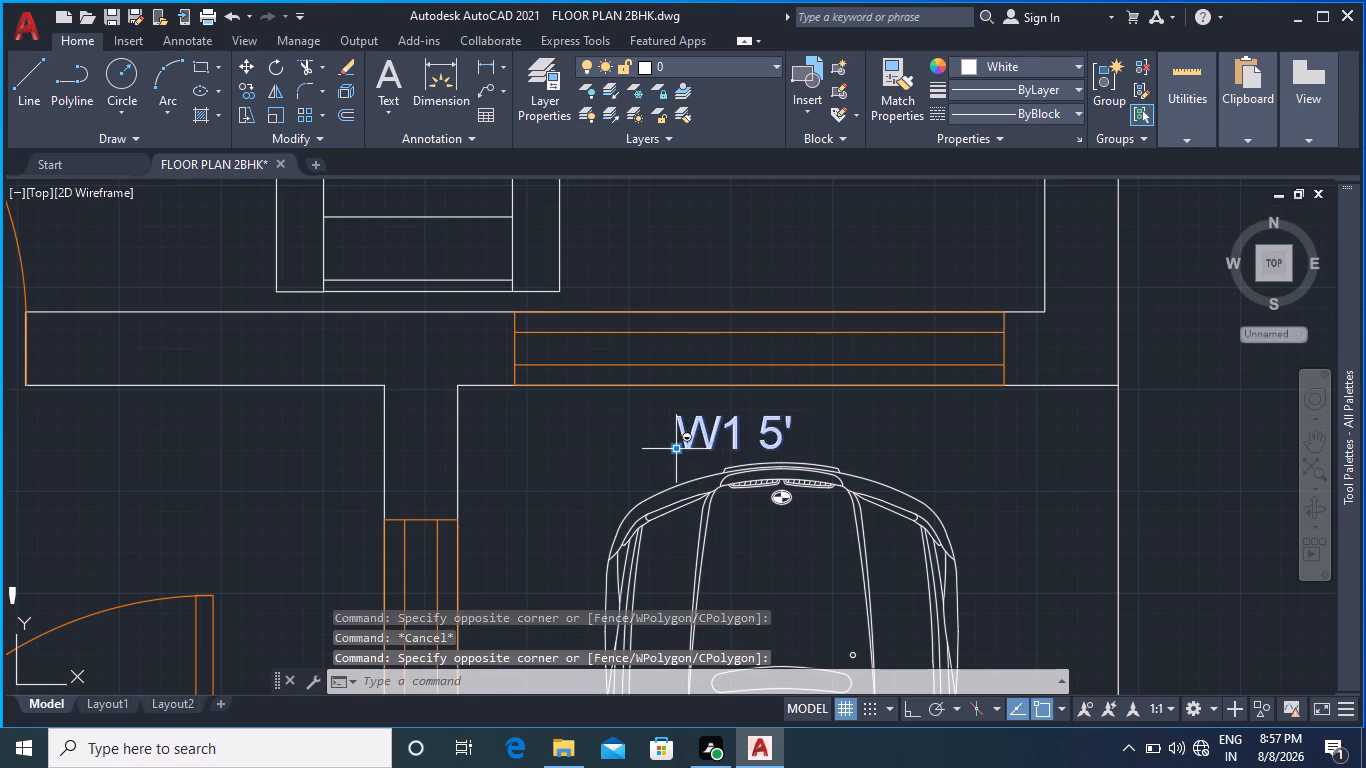
click(679, 449)
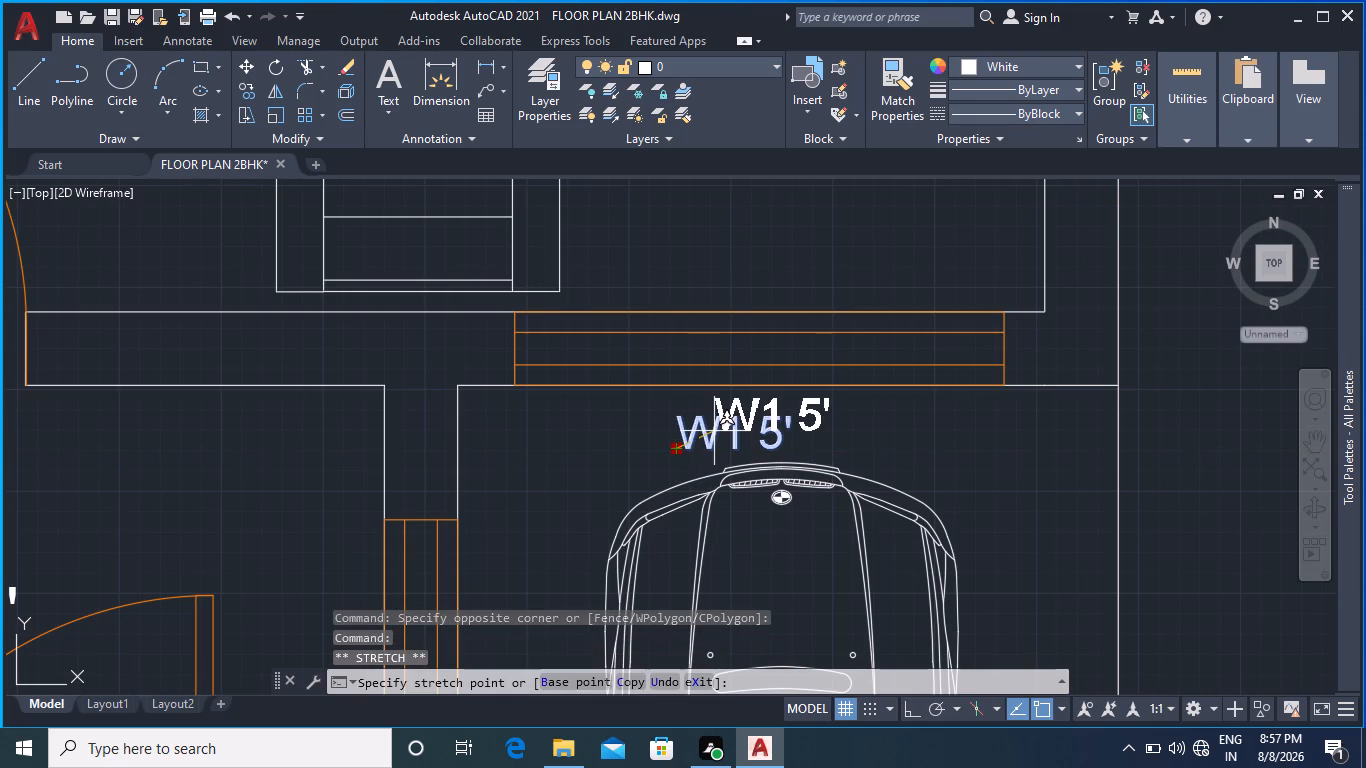
click(718, 431)
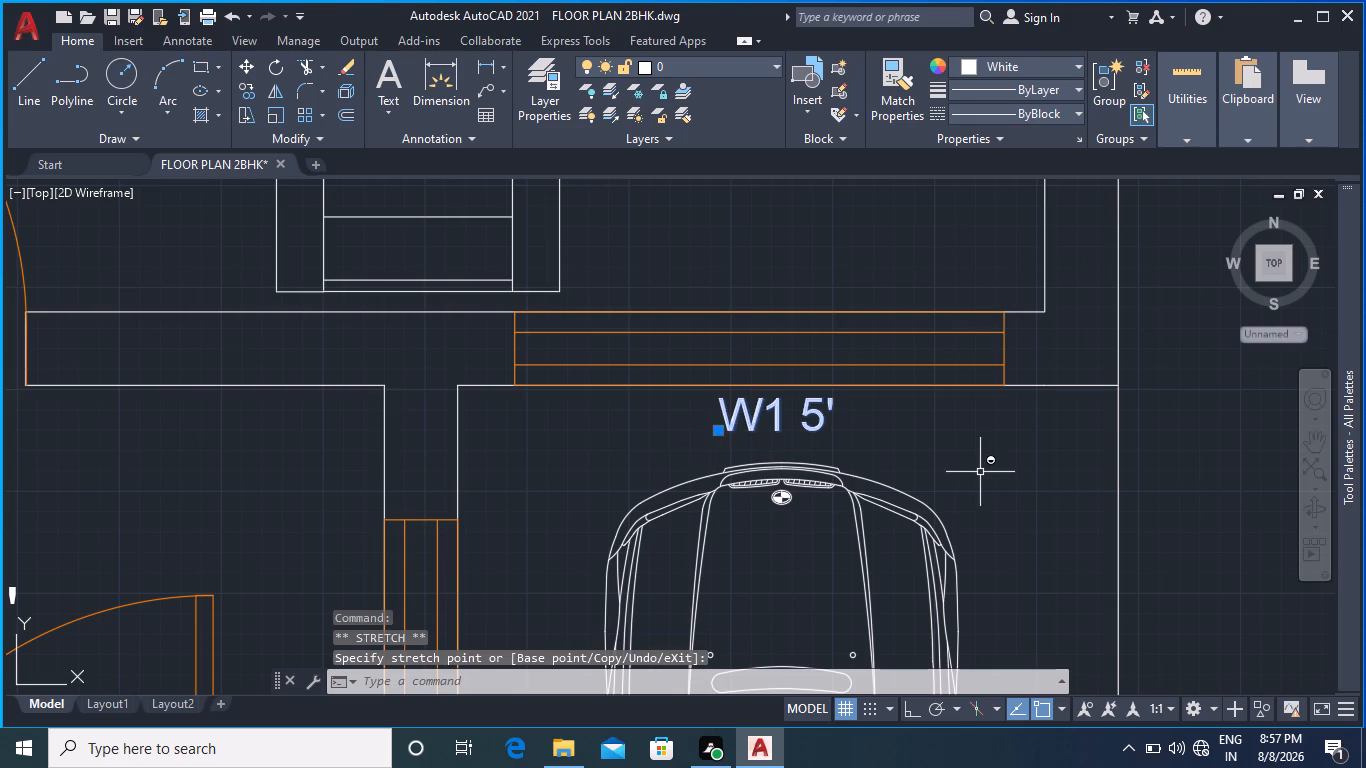
key(Escape)
Rotate the W1 tag beside the living area's sofa-side window by 90 degrees with Ortho on, so it reads vertically.
scroll(979, 471, down, 2)
middle_drag(1124, 398, 880, 593)
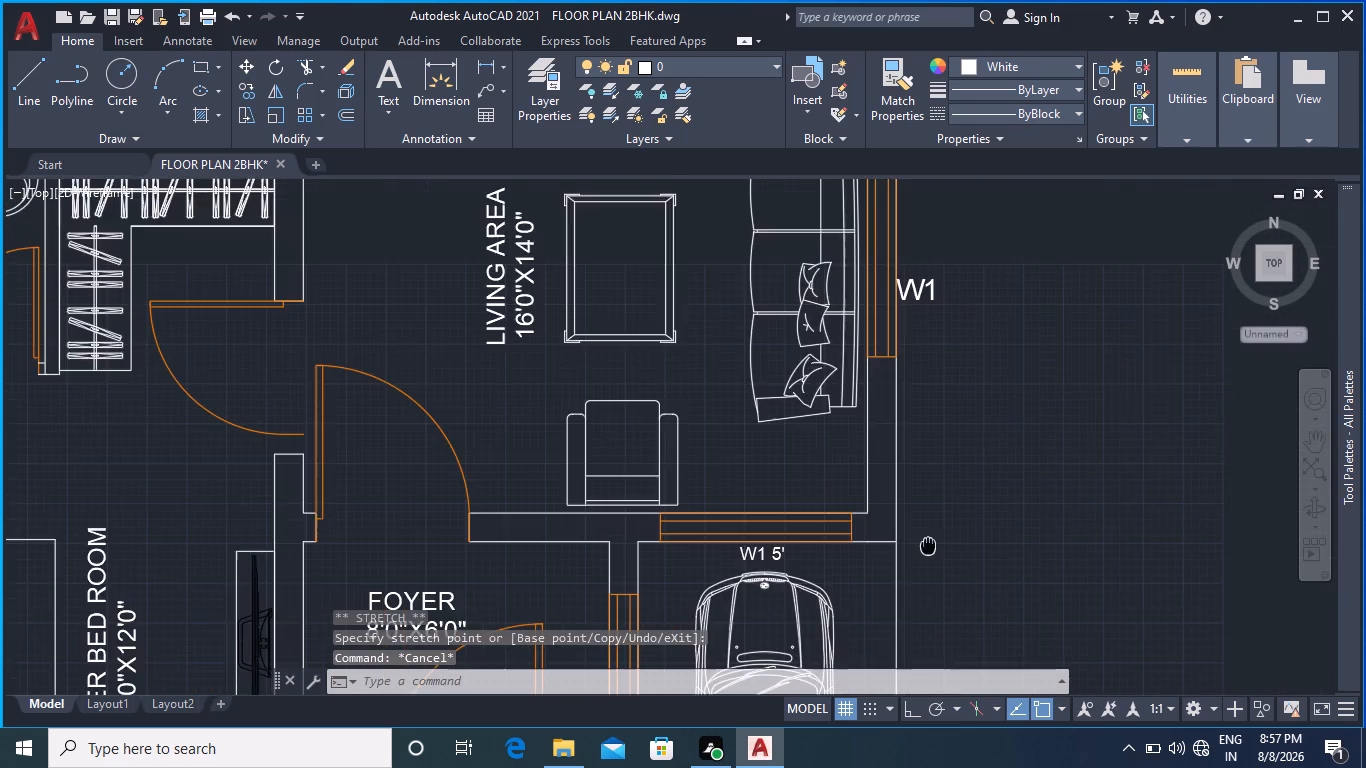
middle_drag(880, 593, 859, 609)
scroll(838, 443, up, 2)
scroll(765, 389, up, 1)
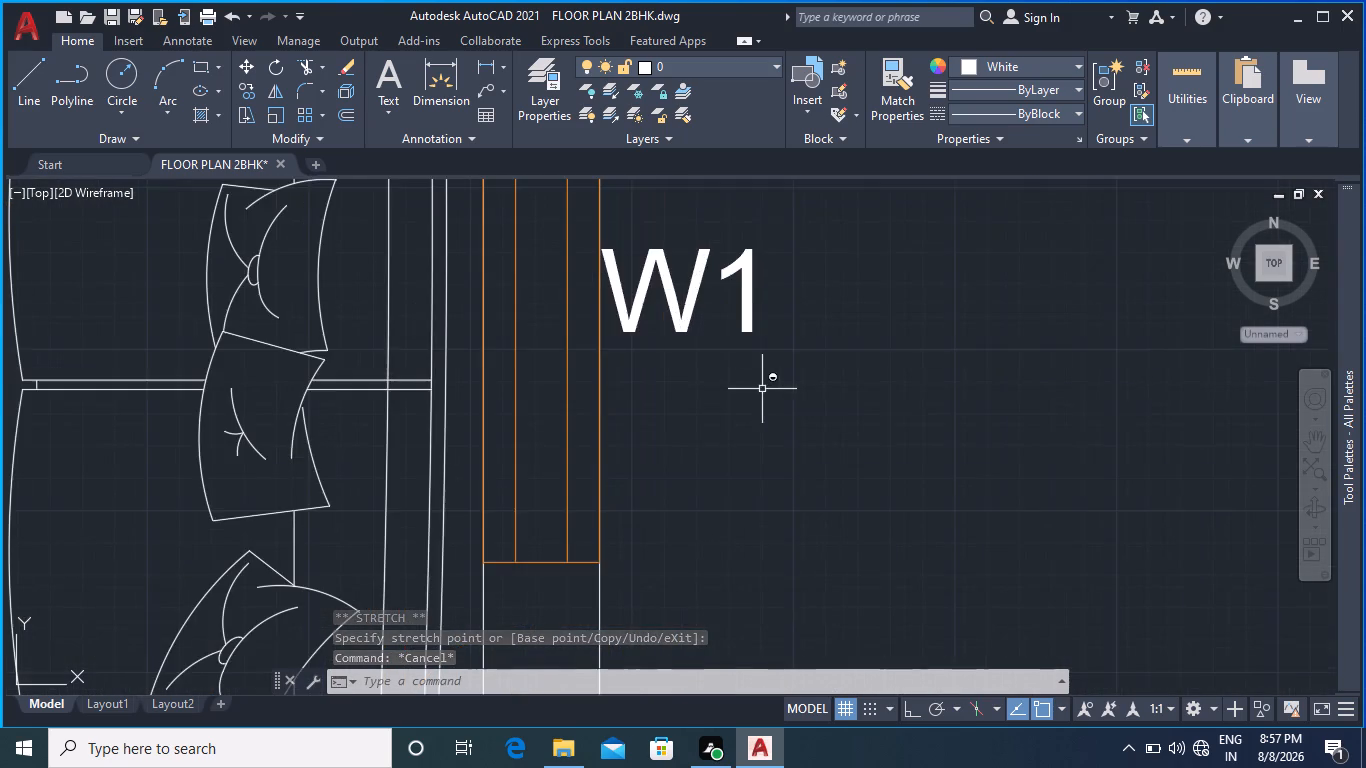
middle_drag(762, 389, 757, 495)
click(680, 413)
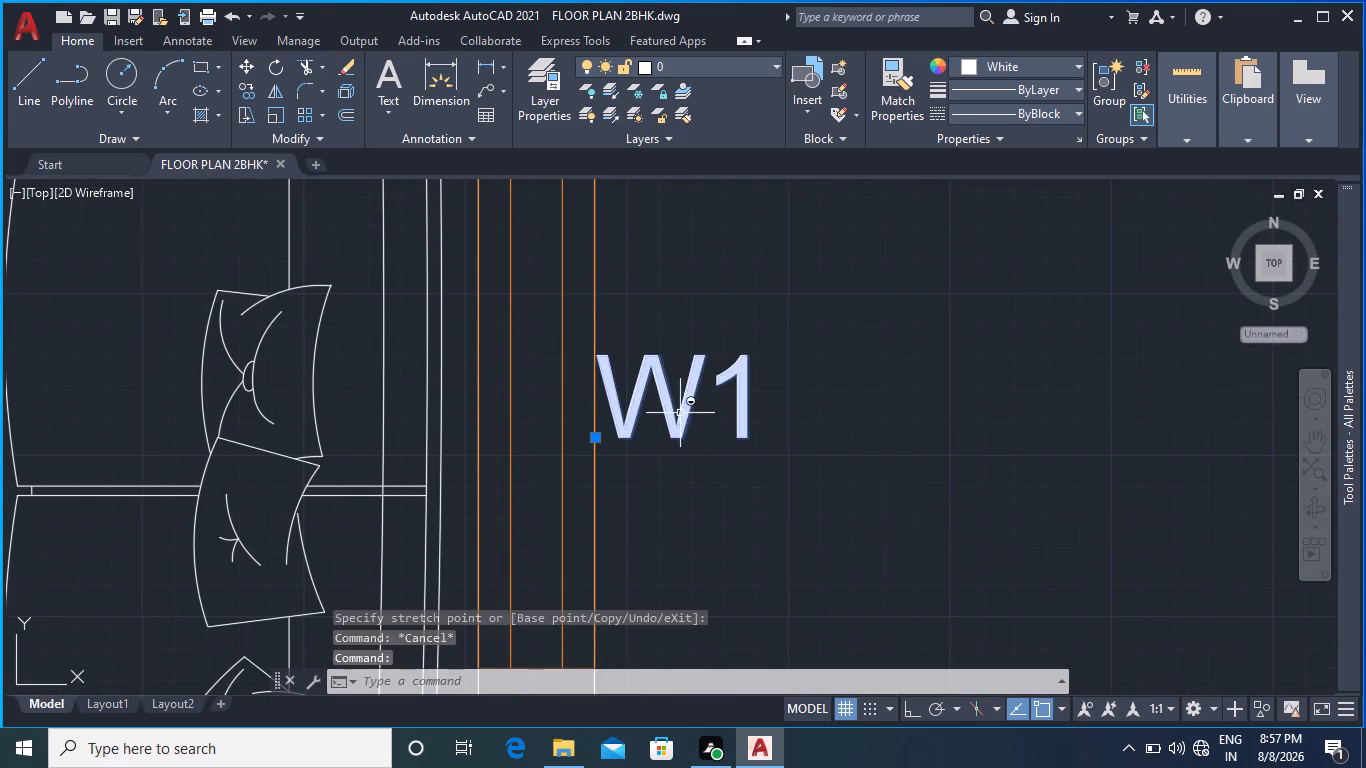
click(282, 66)
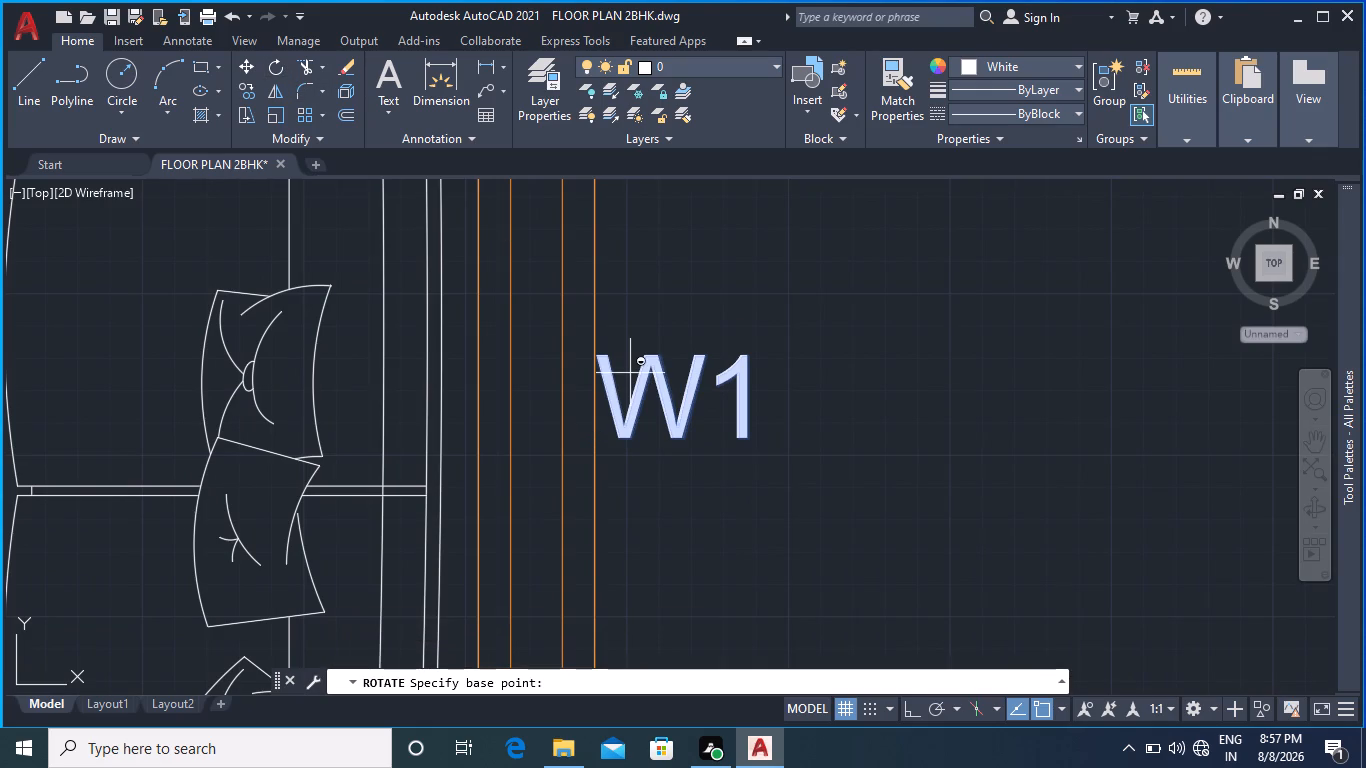
click(599, 442)
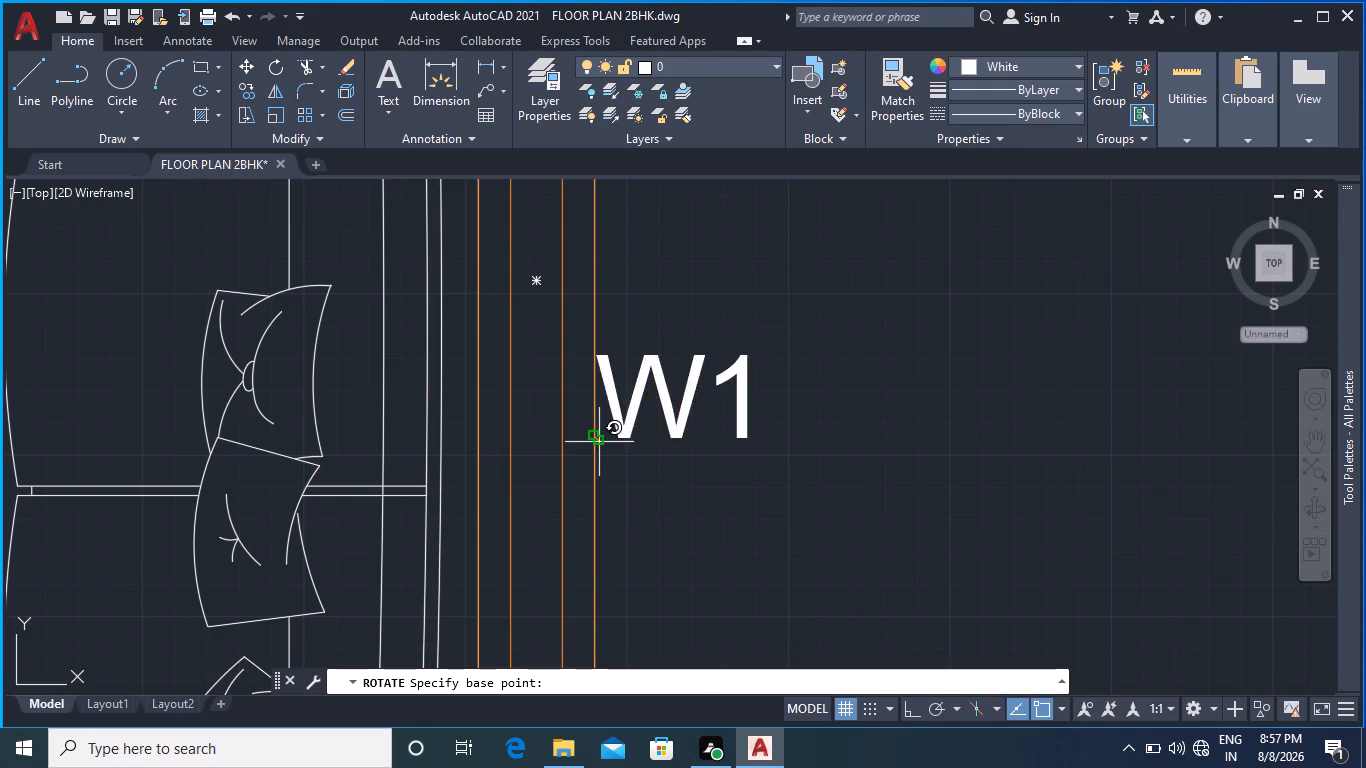
key(F8)
click(595, 324)
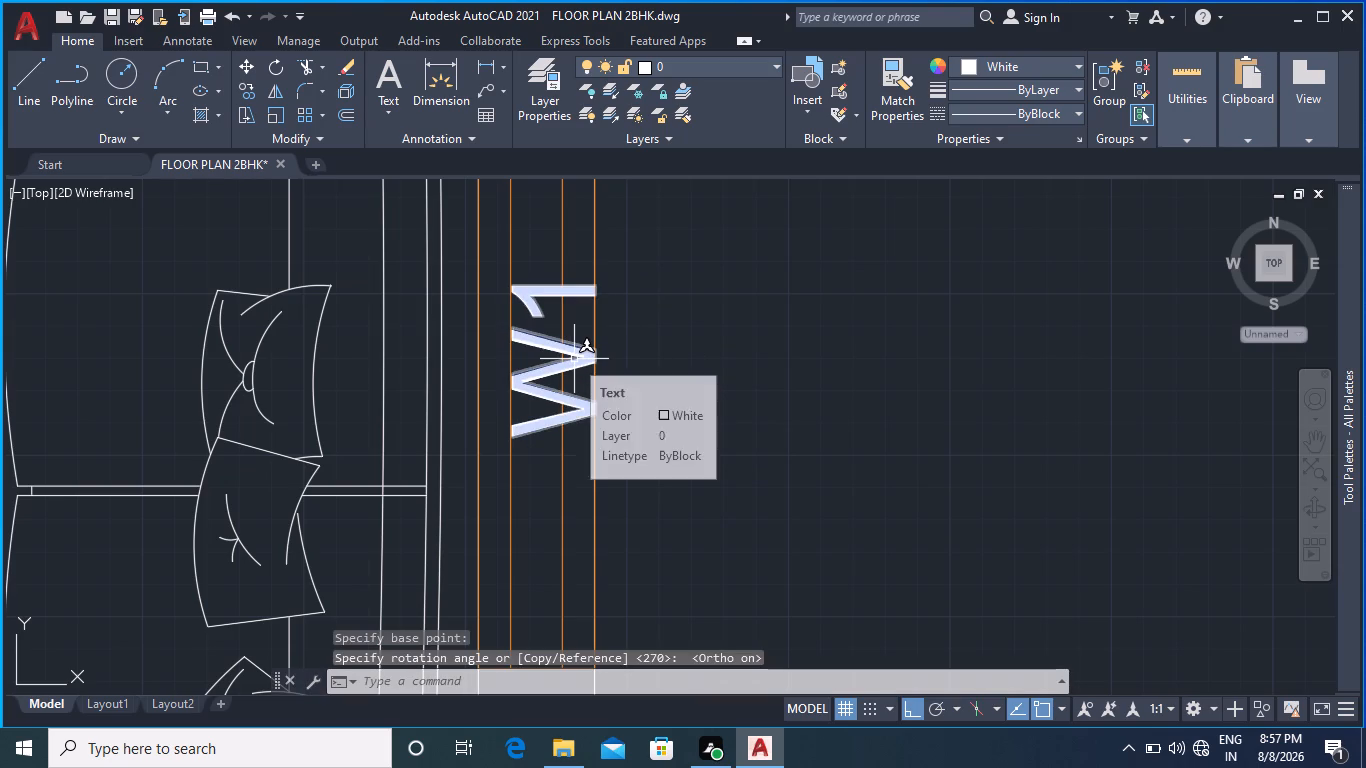
key(space)
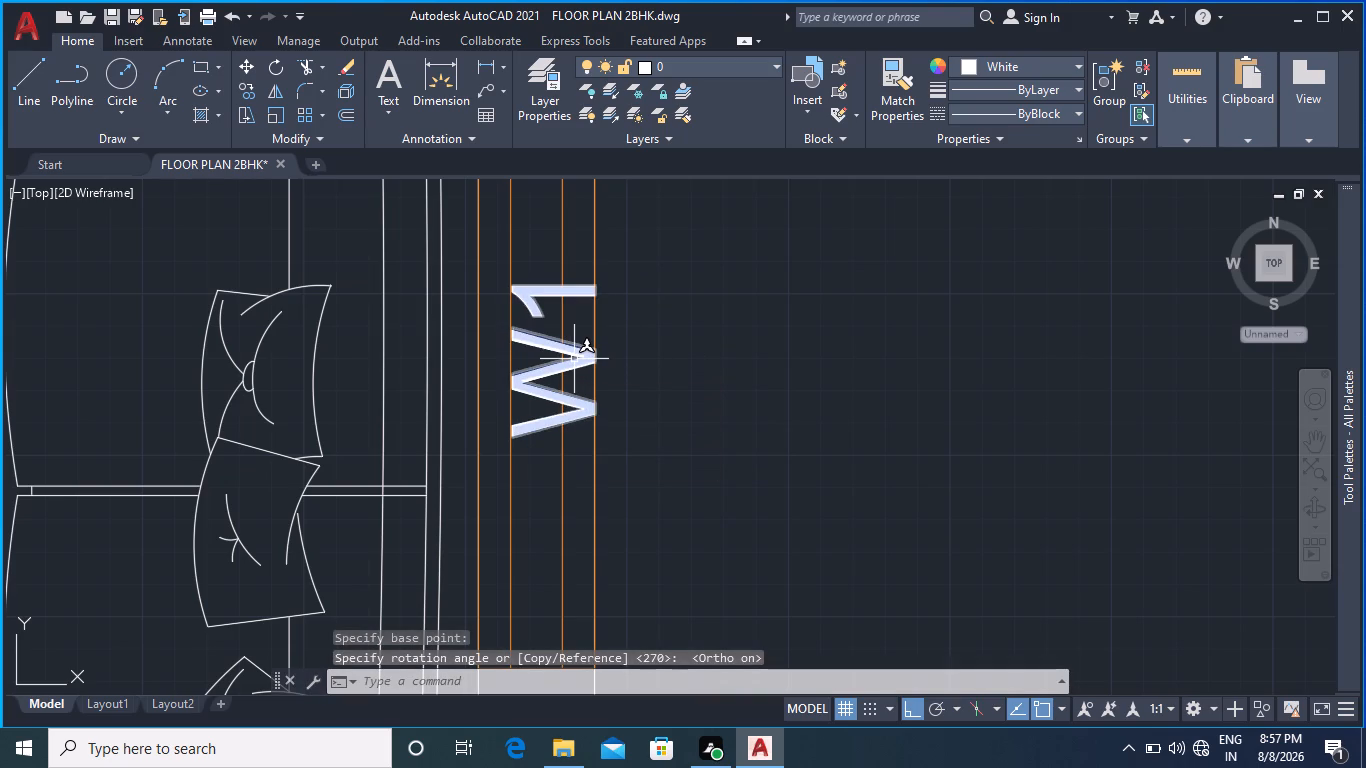
key(space)
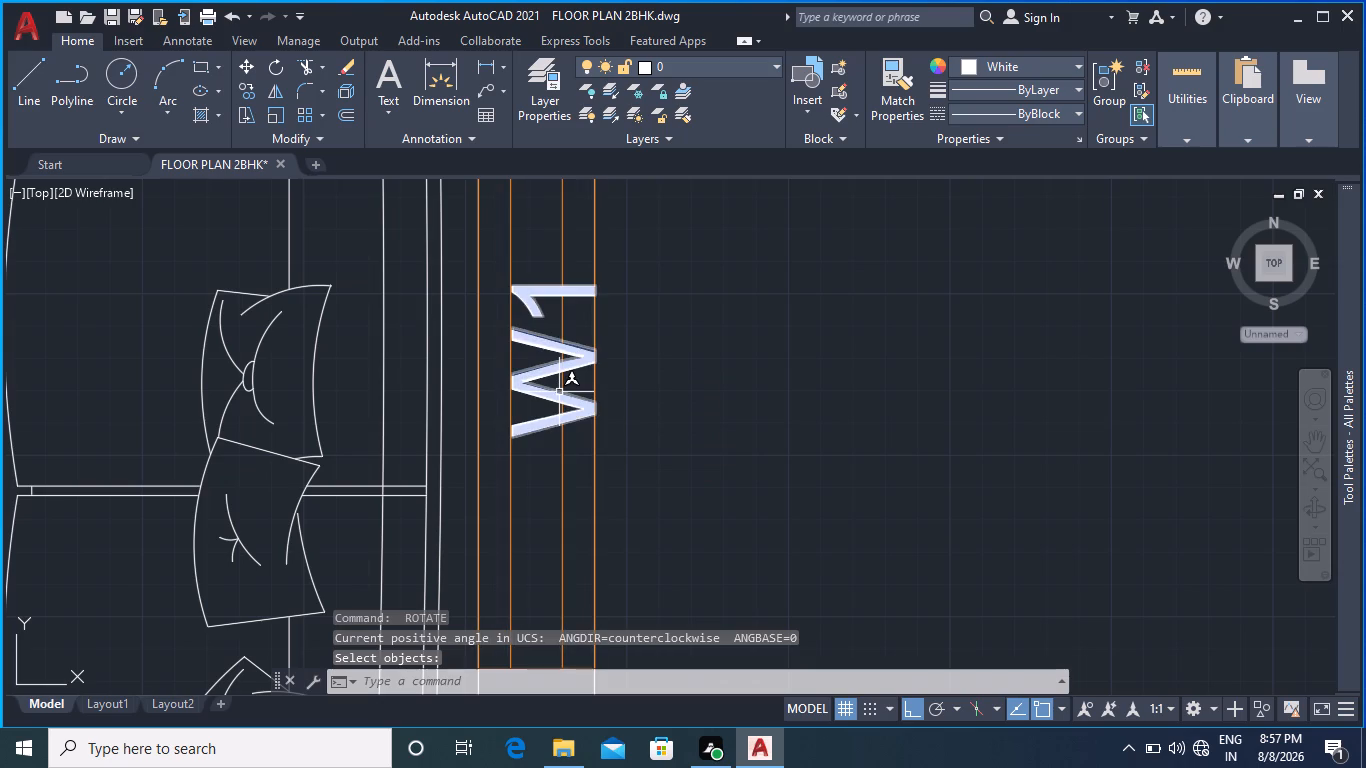
Move the rotated W1 tag horizontally about 8 inches, off the sofa-side window and just outside the wall.
click(581, 358)
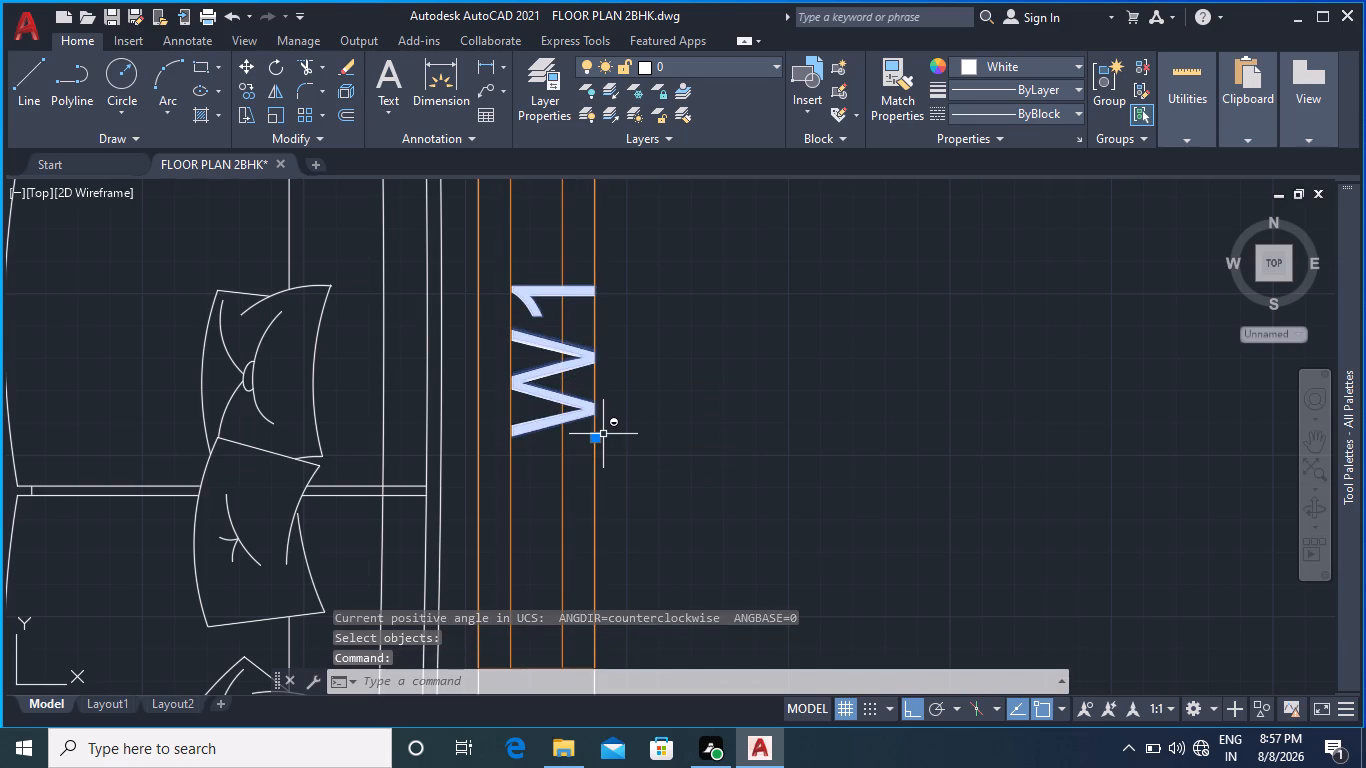
click(597, 440)
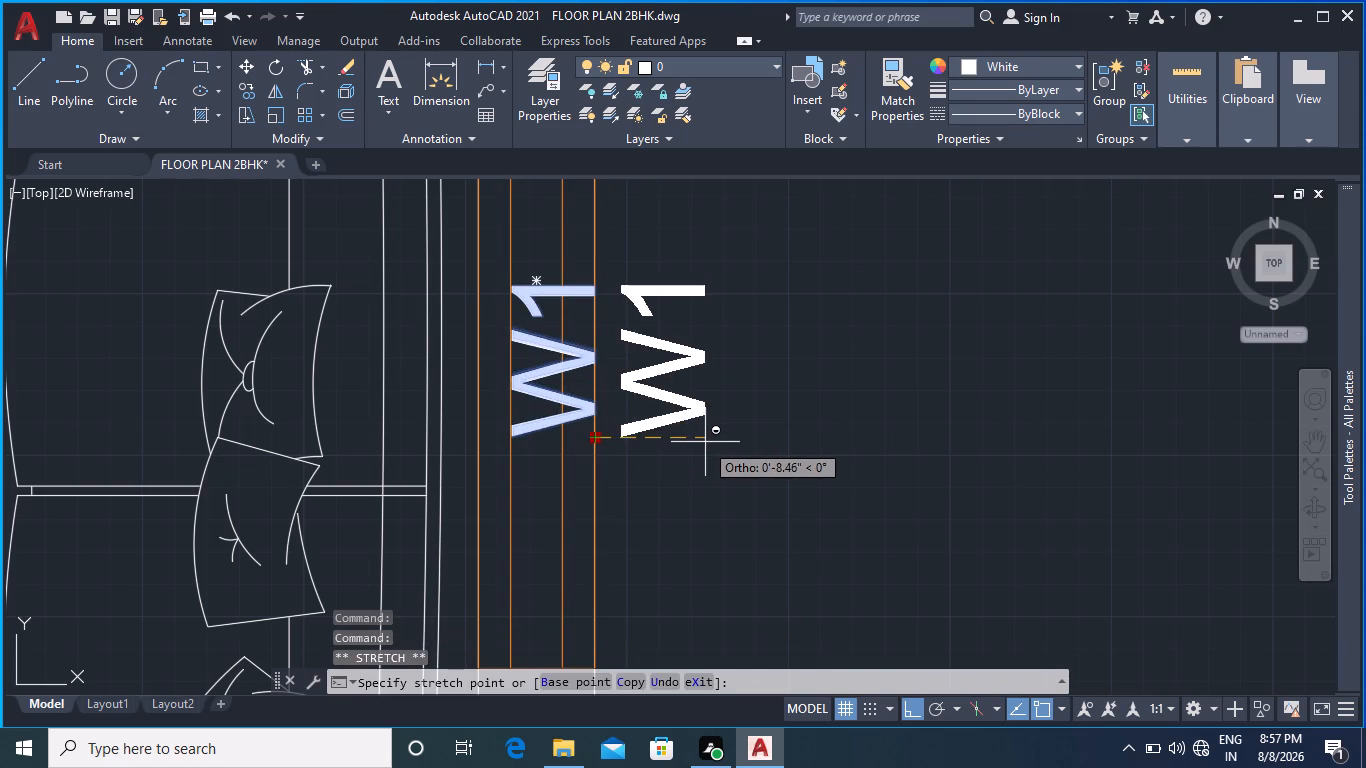
click(703, 442)
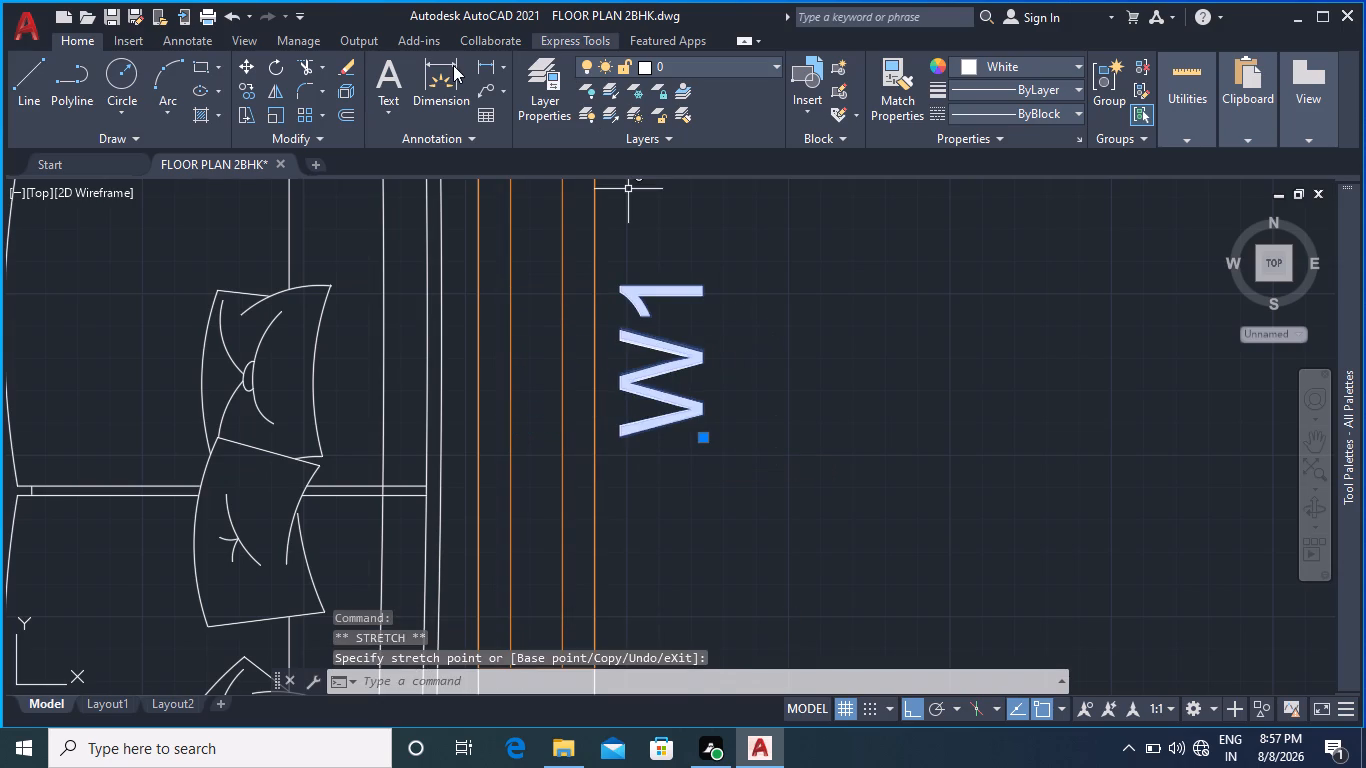
Measure the width of the living area window behind the sofa without placing a dimension.
scroll(666, 421, down, 2)
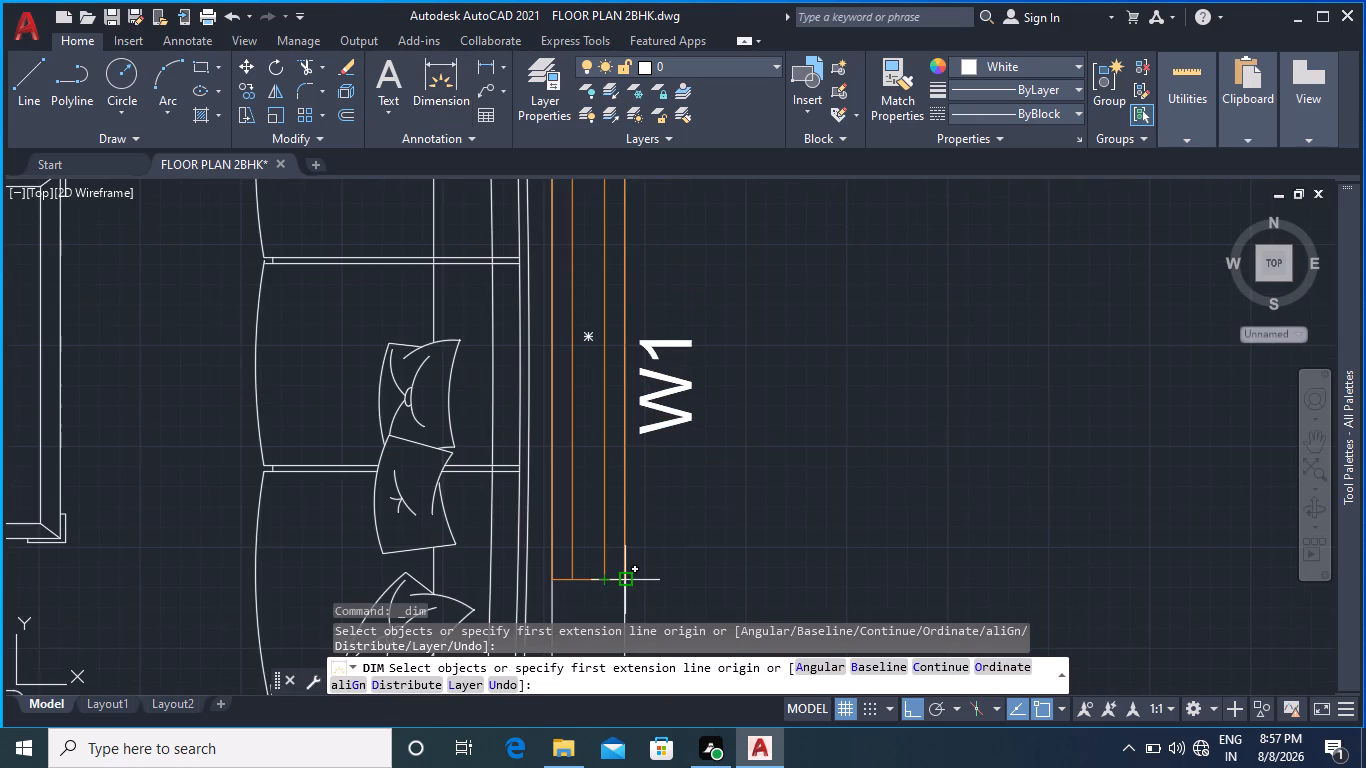
click(623, 573)
middle_drag(682, 226, 676, 379)
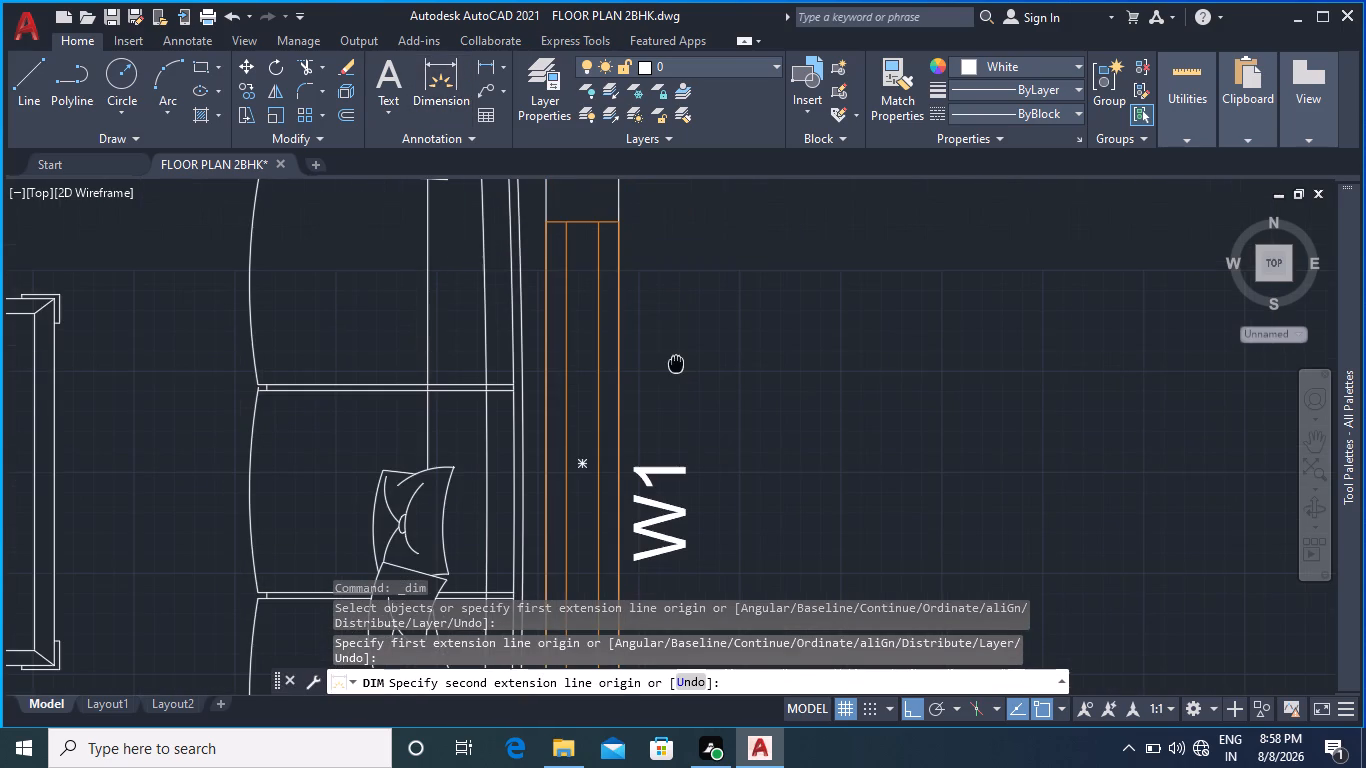
scroll(676, 379, down, 1)
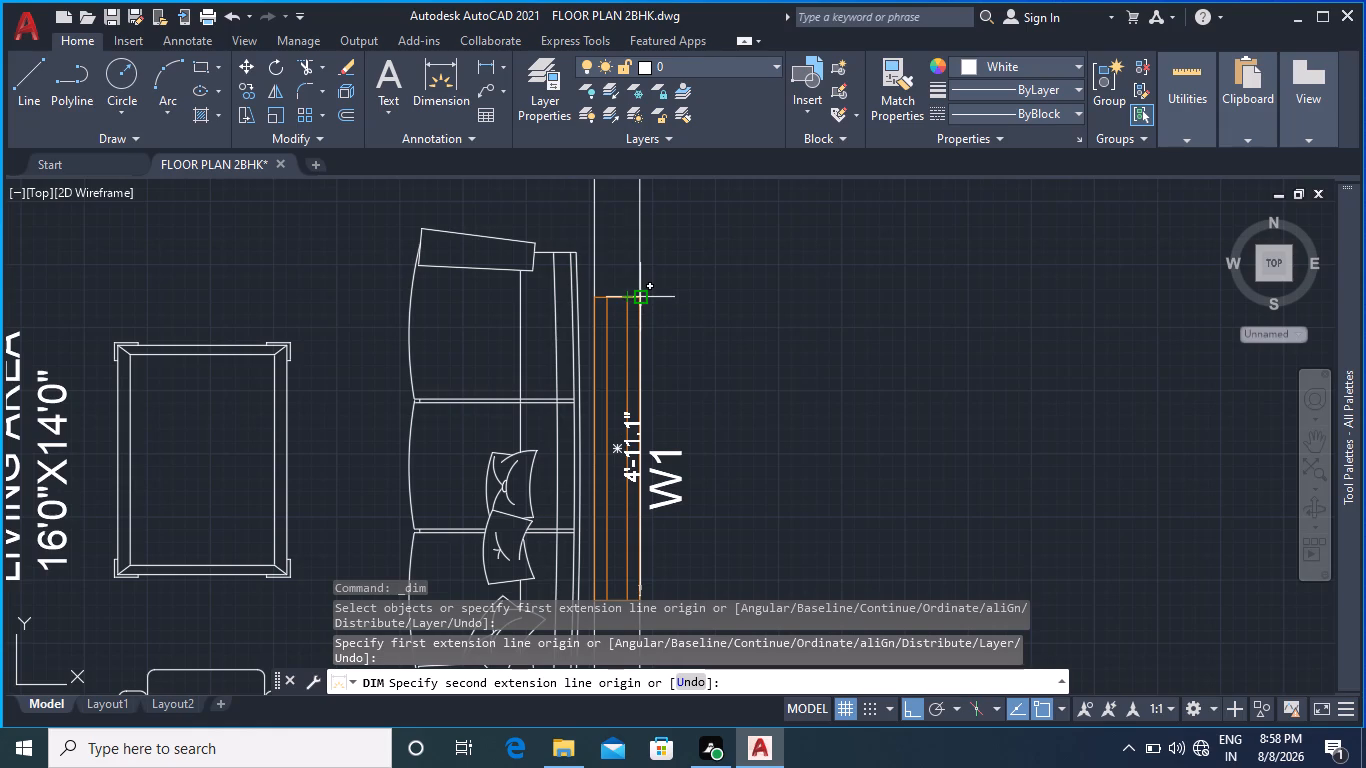
key(Escape)
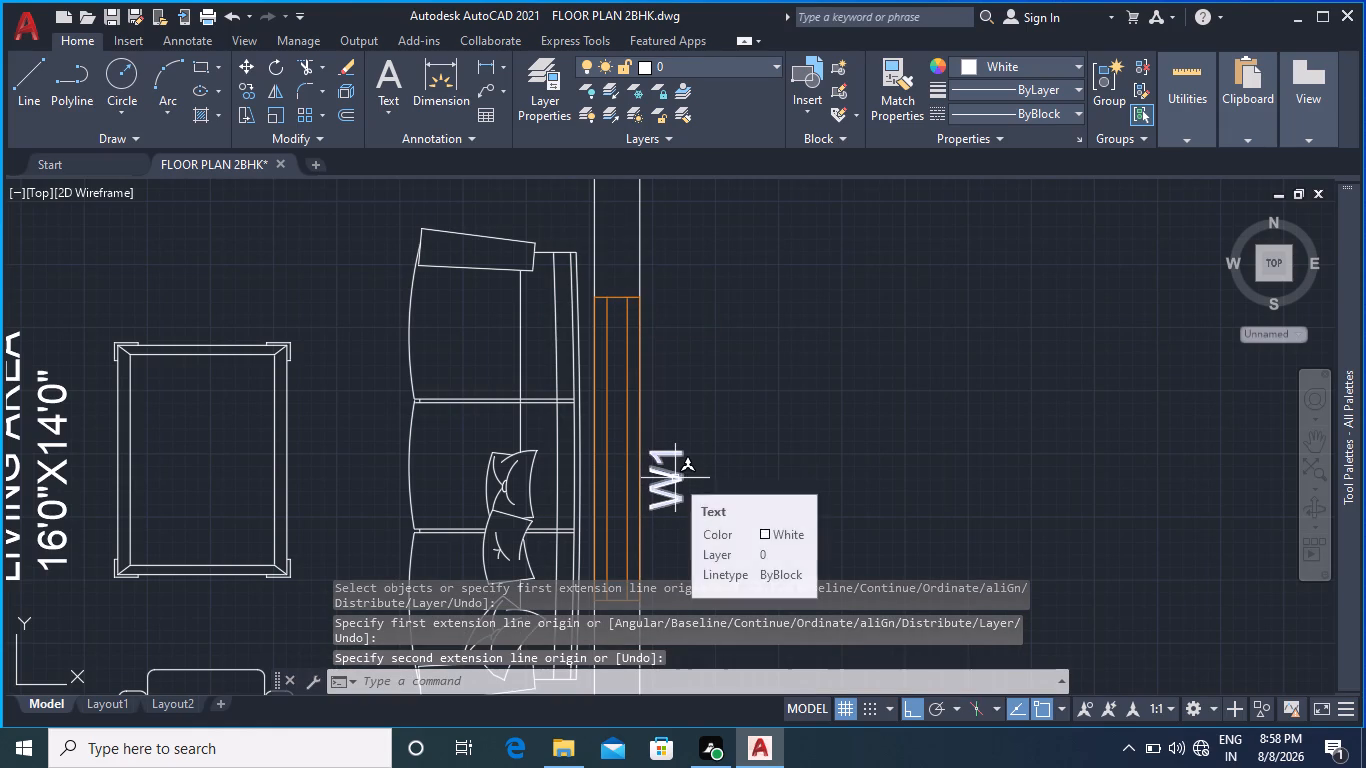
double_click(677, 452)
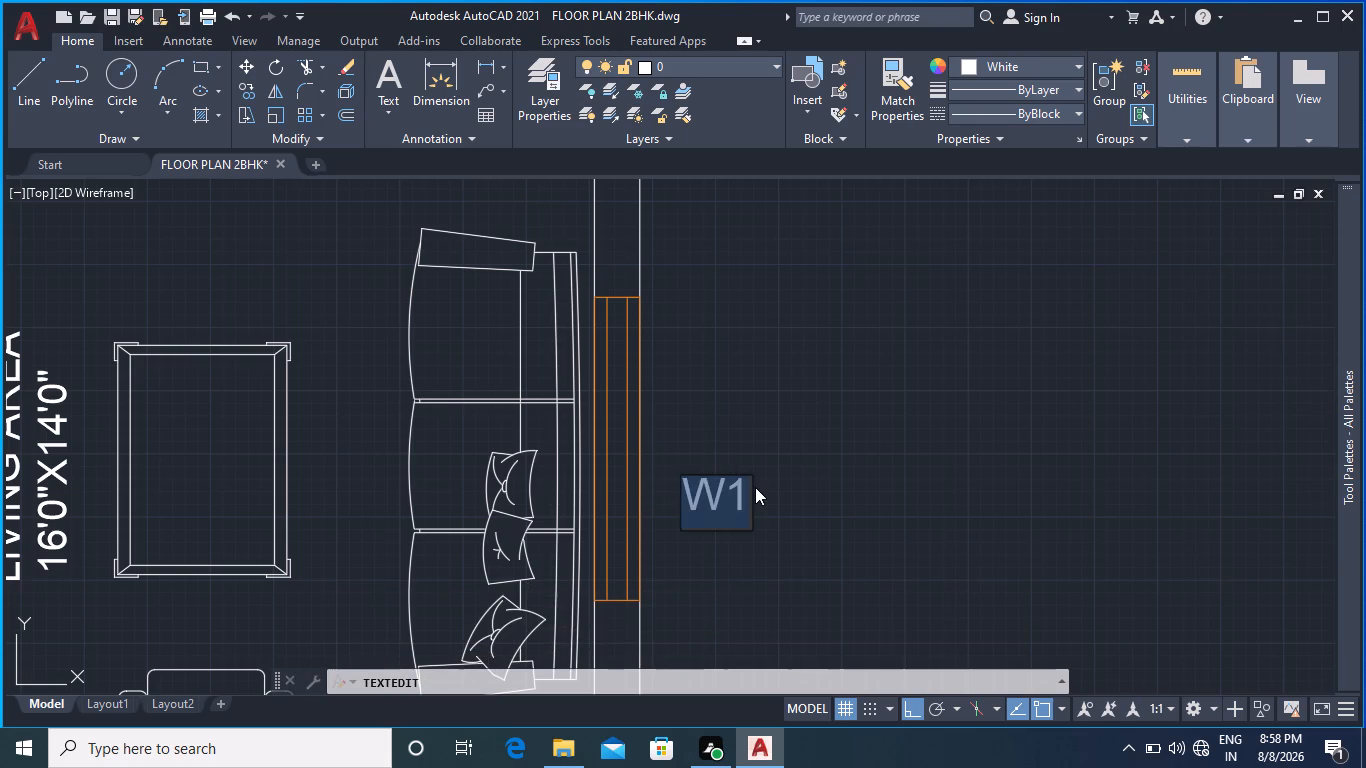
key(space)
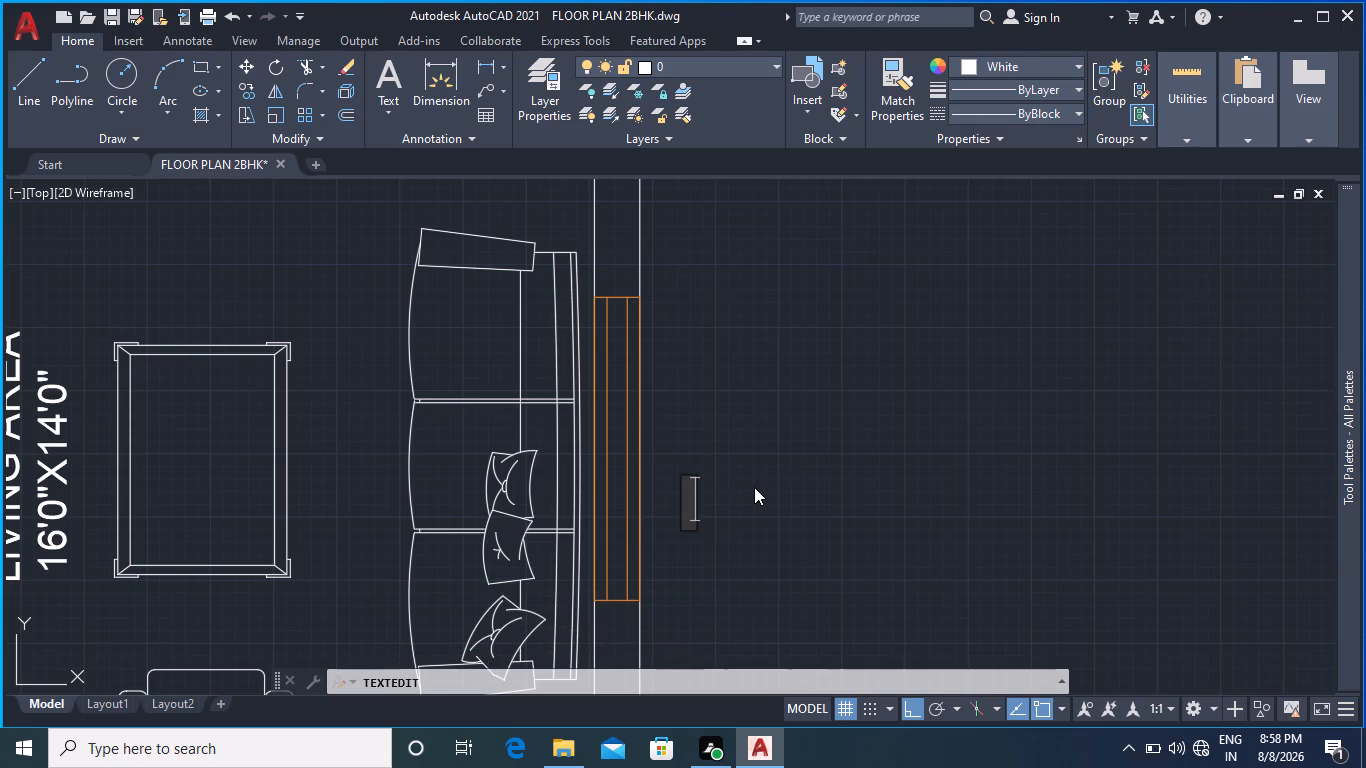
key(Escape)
Change the vertical tag beside the living area's sofa-side window to read W1 5'.
double_click(669, 483)
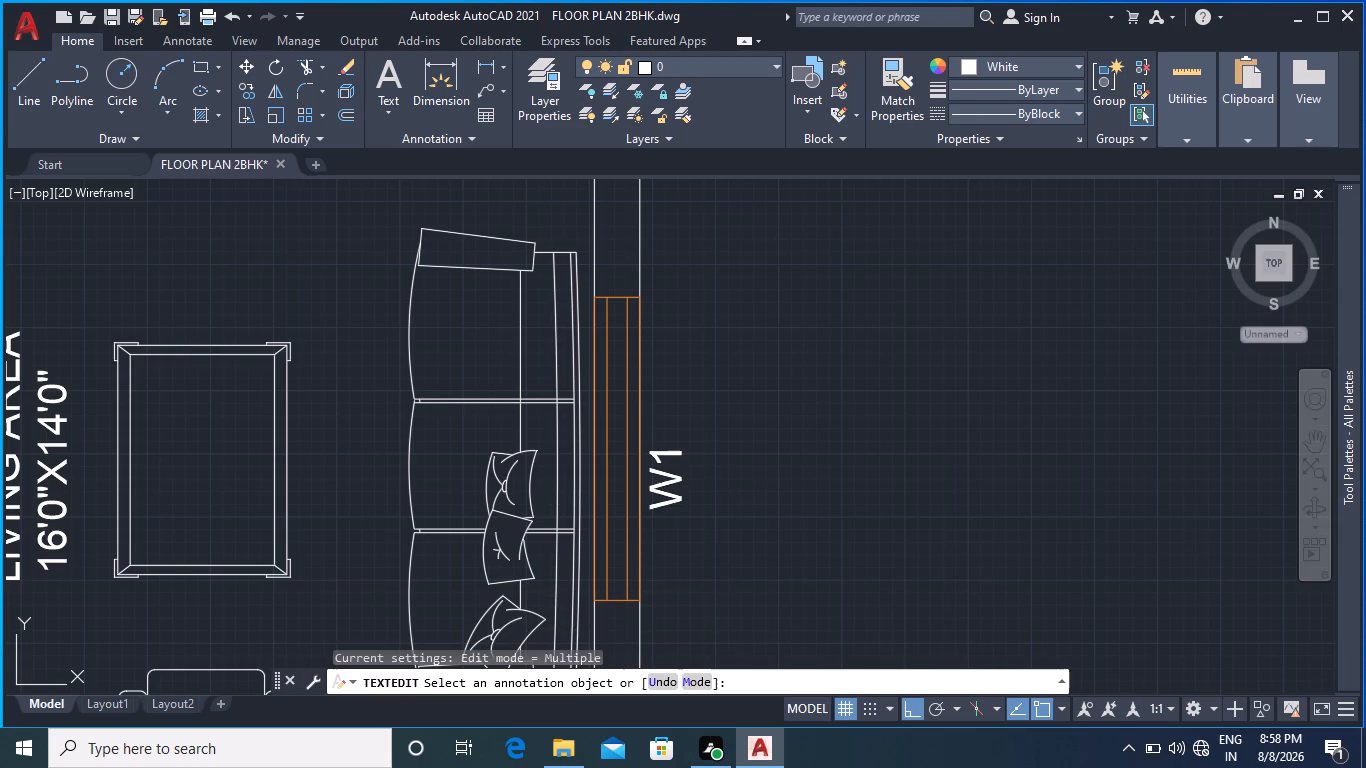
click(744, 493)
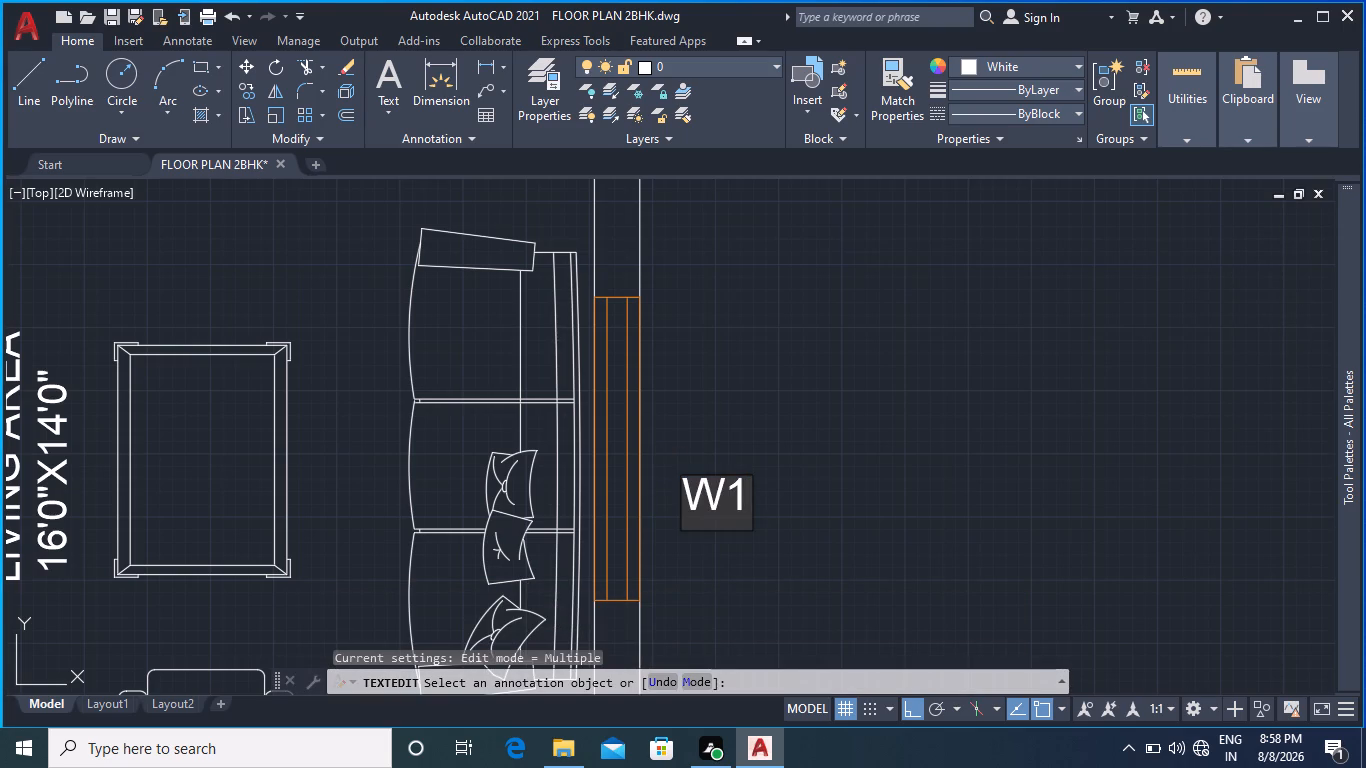
key(space)
key(5)
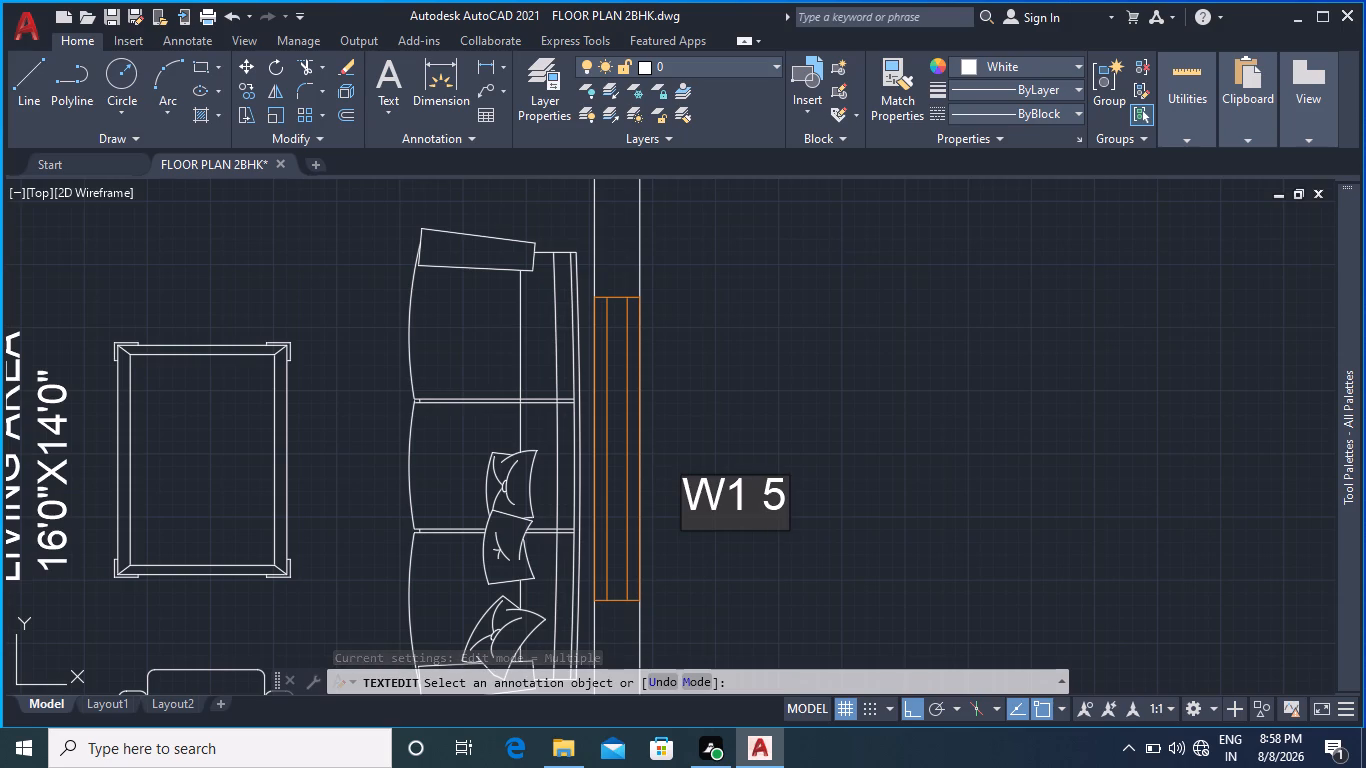
key(apostrophe)
click(816, 484)
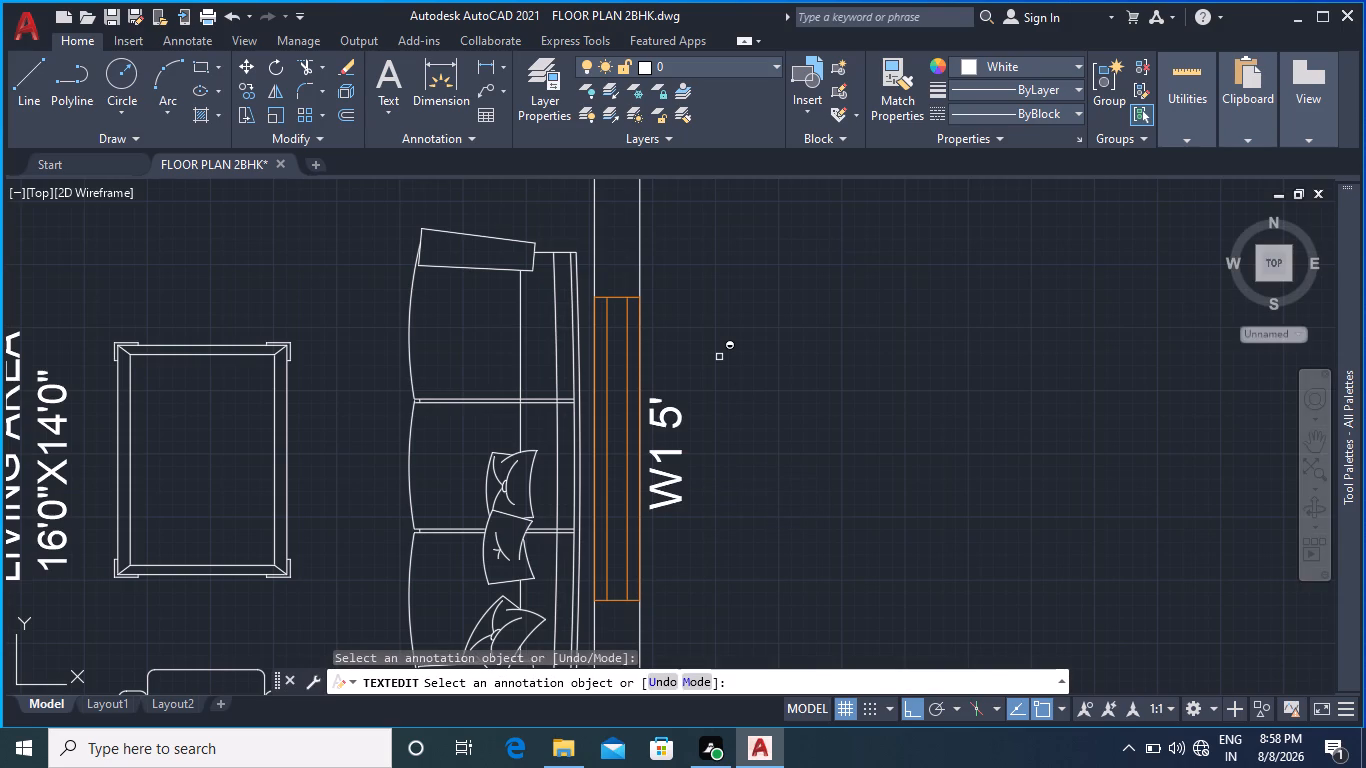
Change the vertical tag beside the living area's sofa-side window to read W 5'.
double_click(674, 453)
click(744, 497)
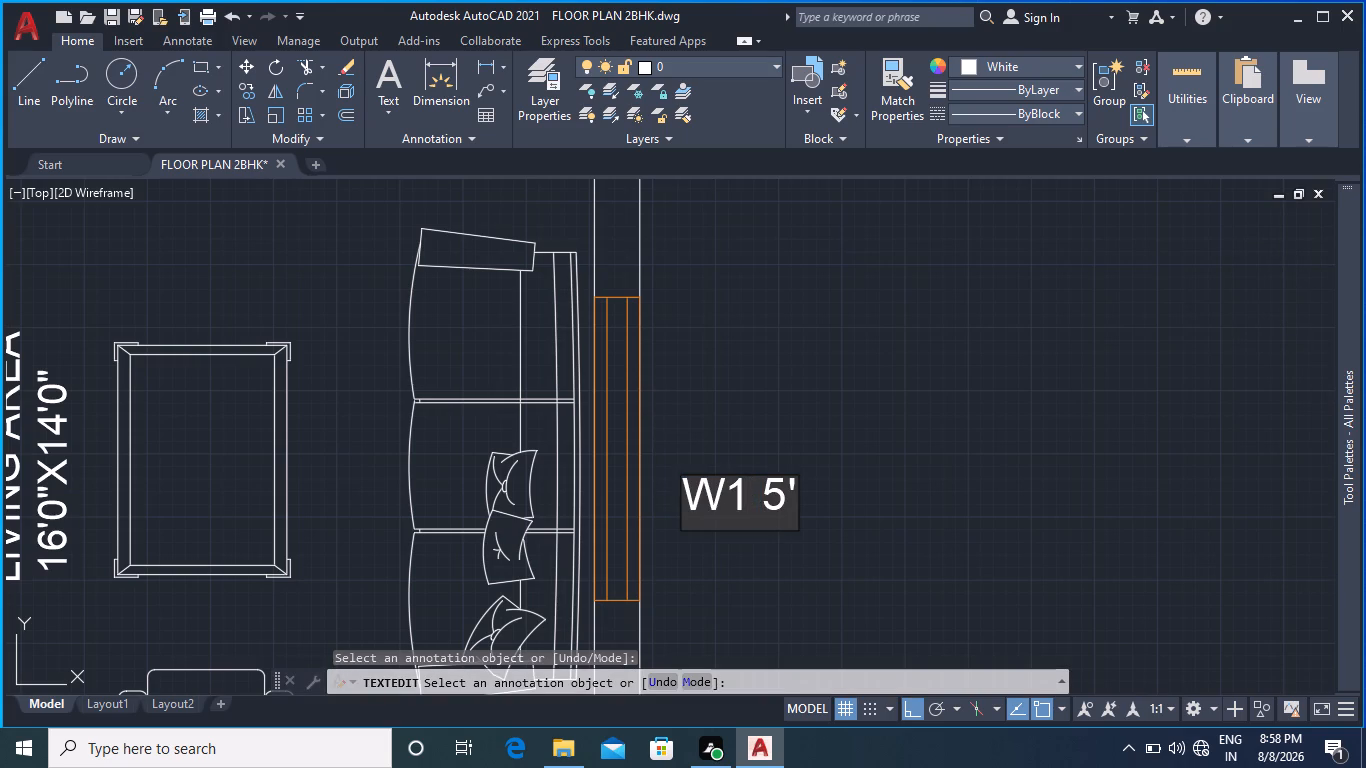
key(BackSpace)
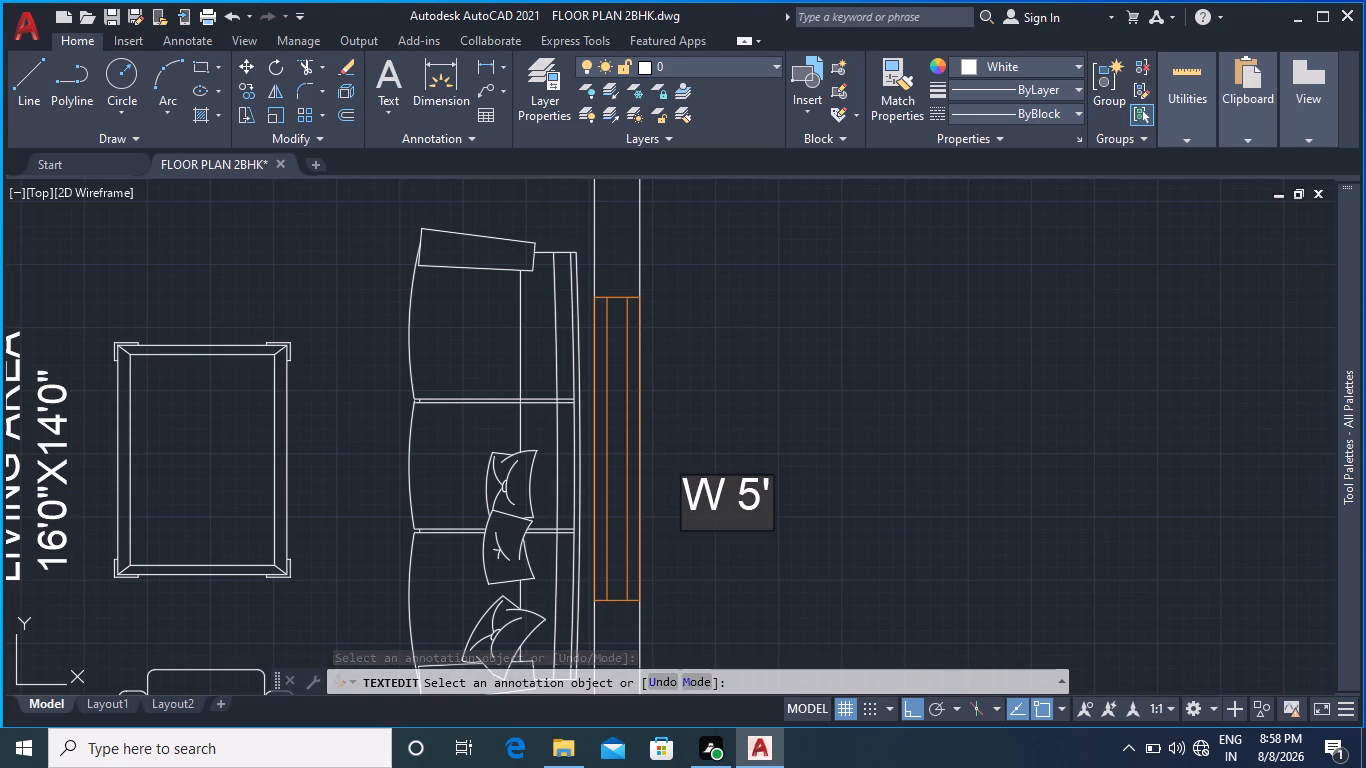
click(724, 541)
Change the tag of the living area window facing the car in the portico to read W 5'.
scroll(739, 536, down, 2)
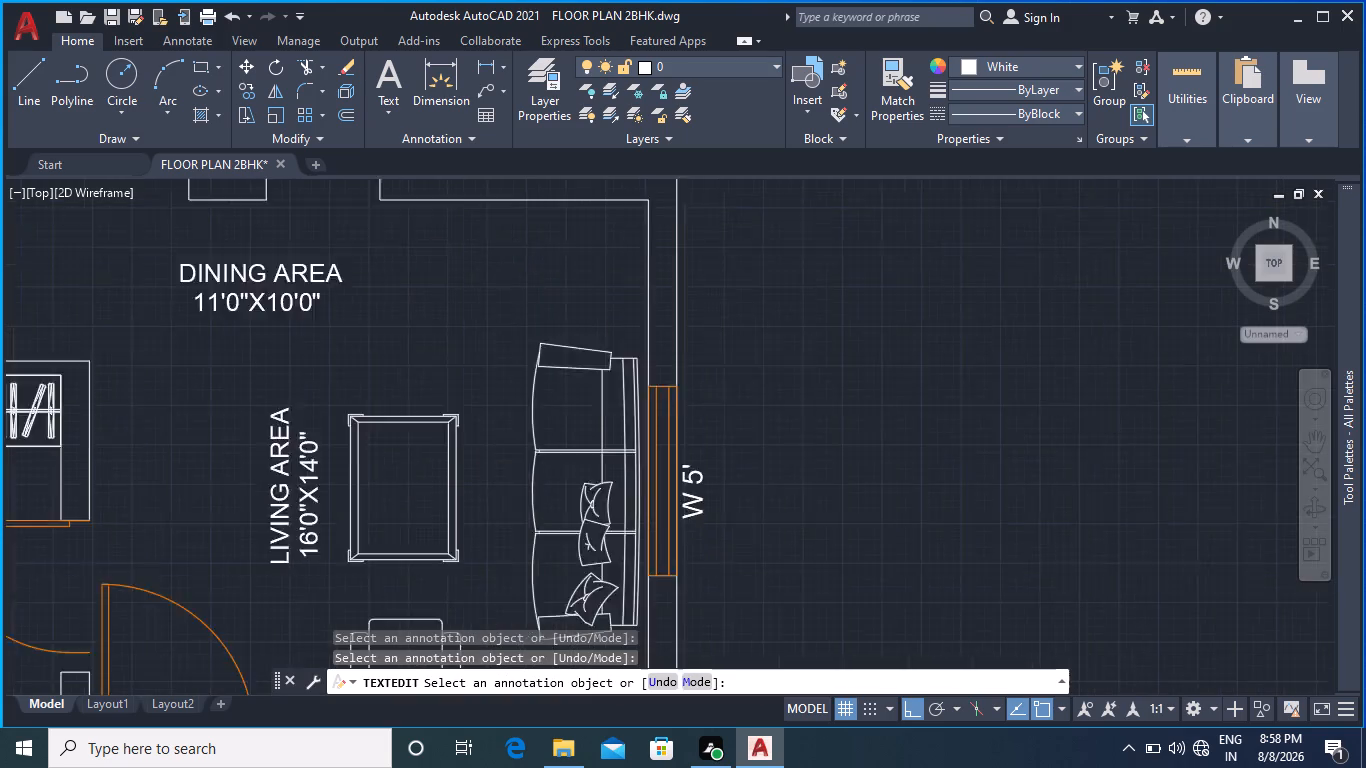
middle_drag(746, 540, 793, 344)
scroll(669, 495, up, 1)
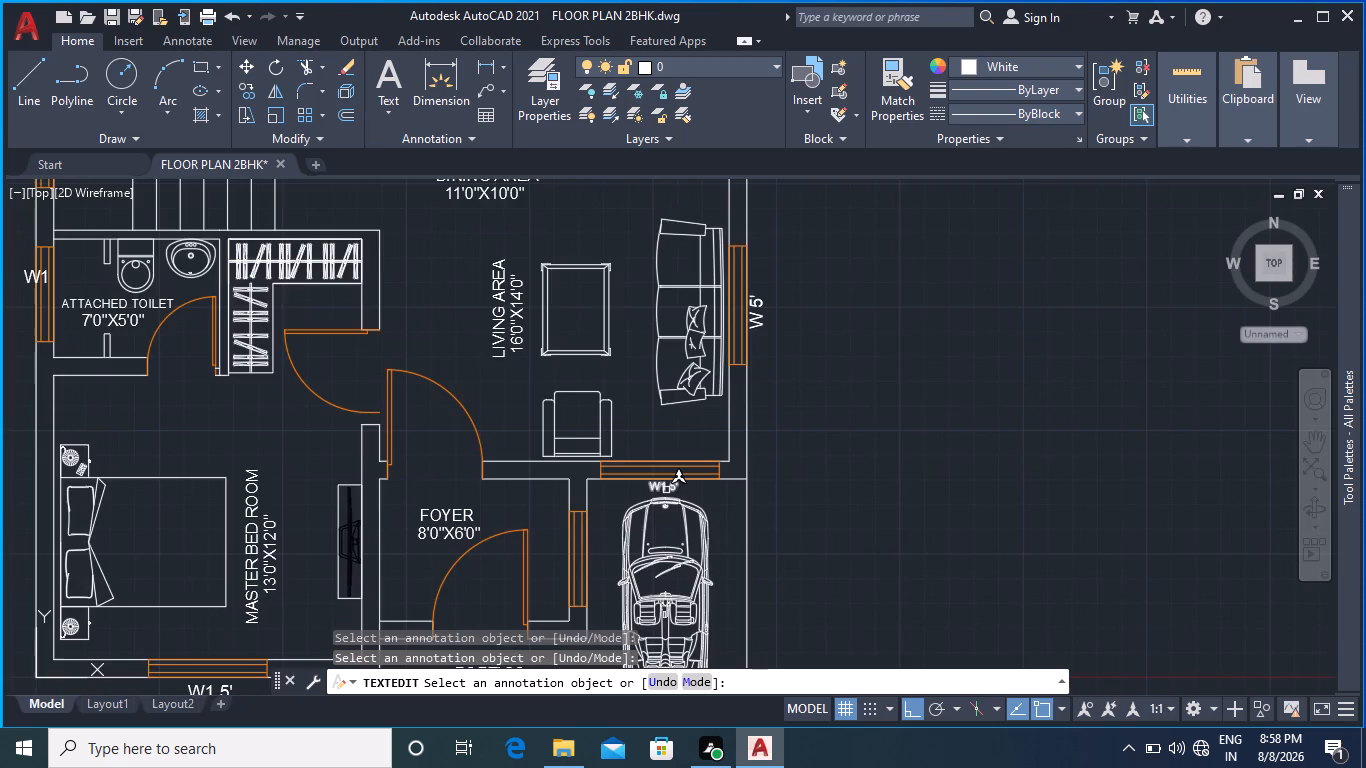
scroll(666, 490, up, 2)
double_click(649, 467)
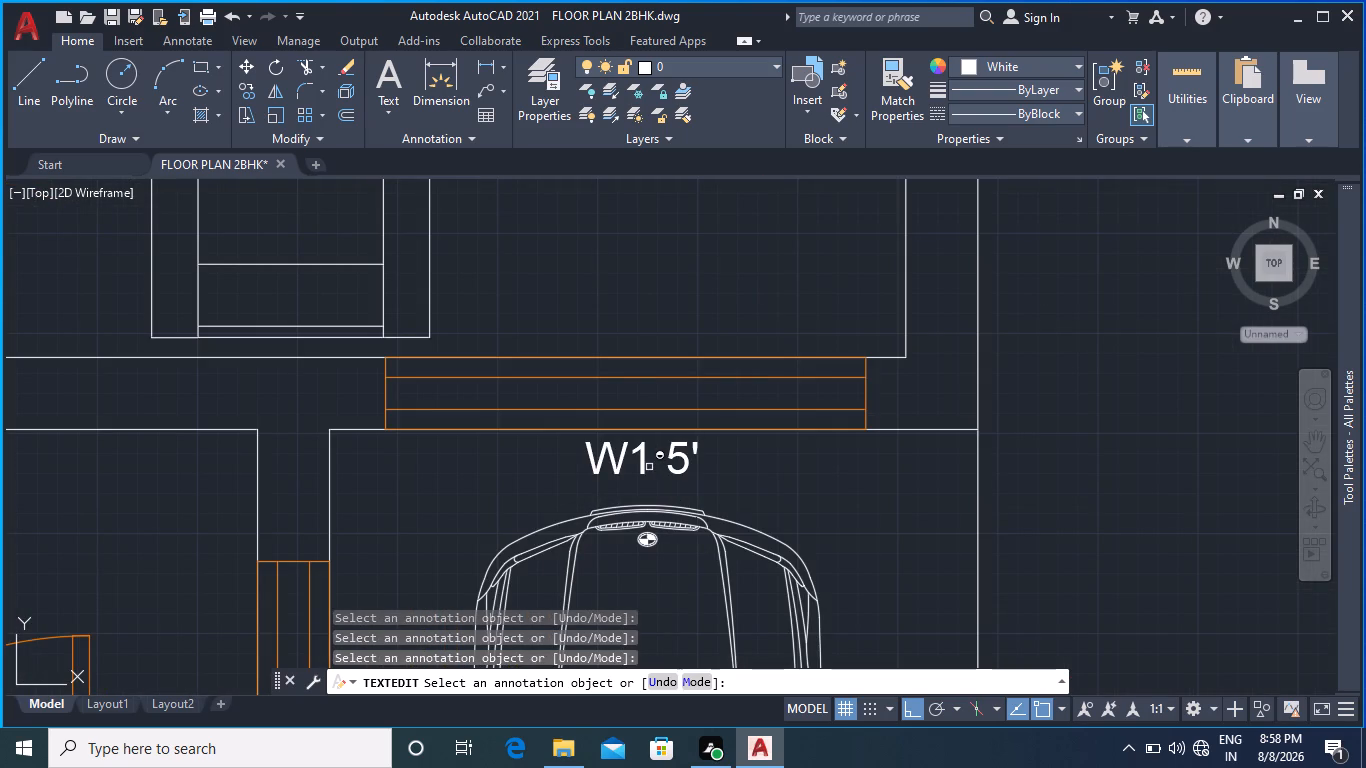
double_click(637, 462)
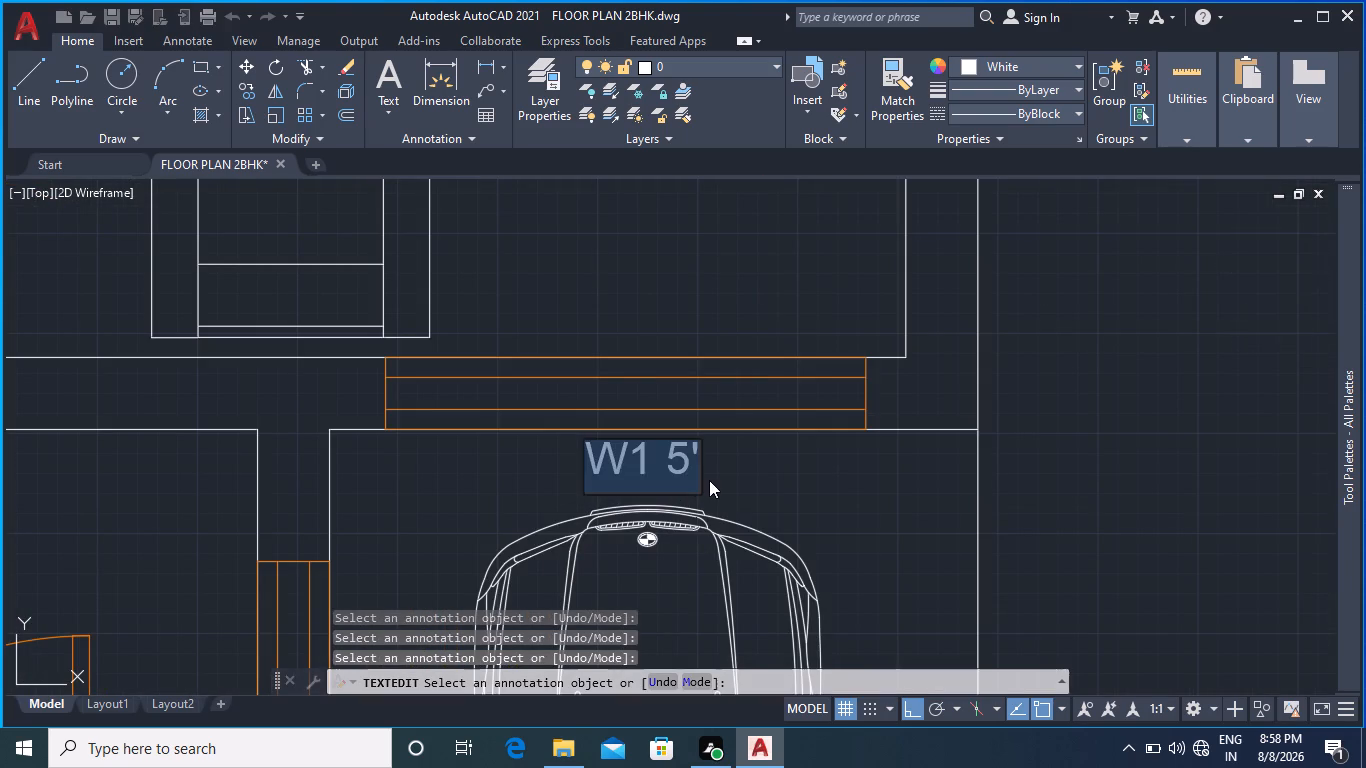
click(653, 459)
key(BackSpace)
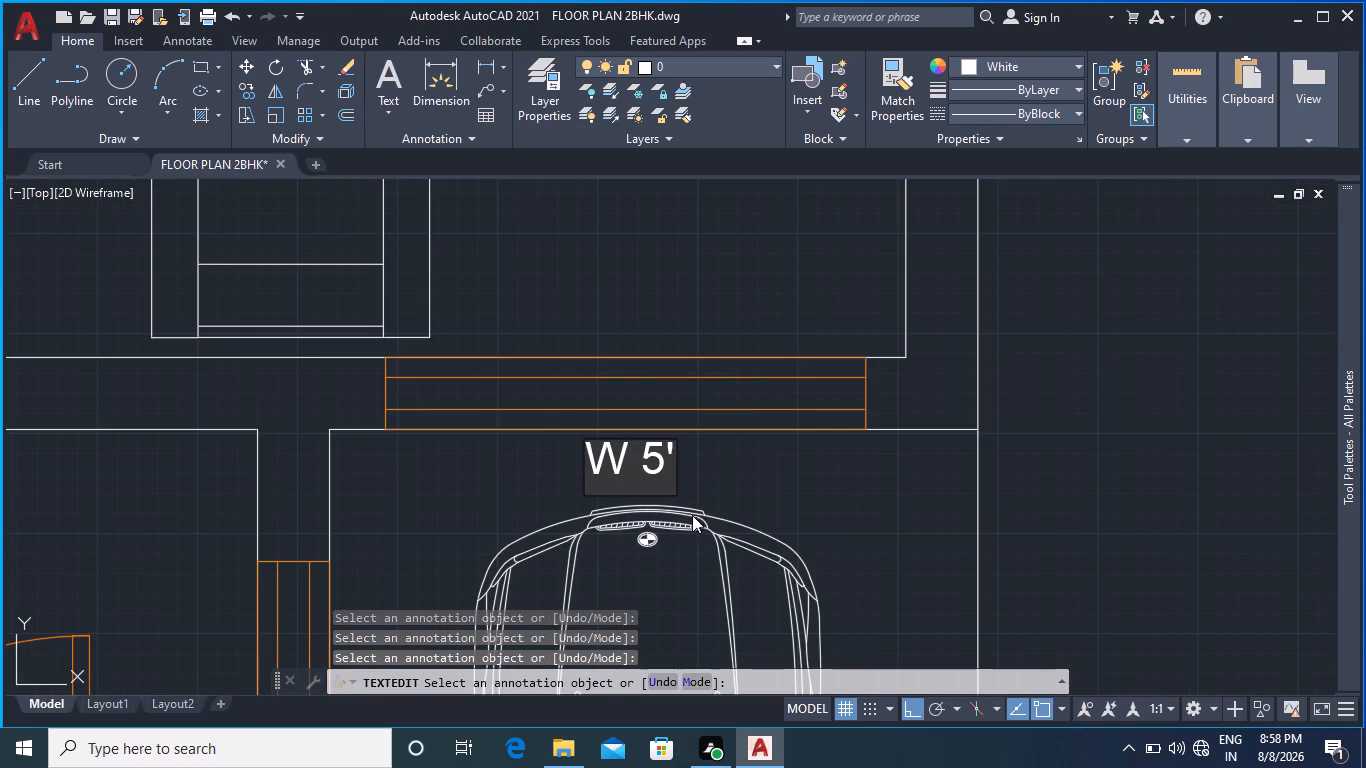
click(693, 474)
Change the tag below the master bedroom's window to read W 5'.
scroll(712, 448, down, 2)
middle_drag(643, 501, 799, 278)
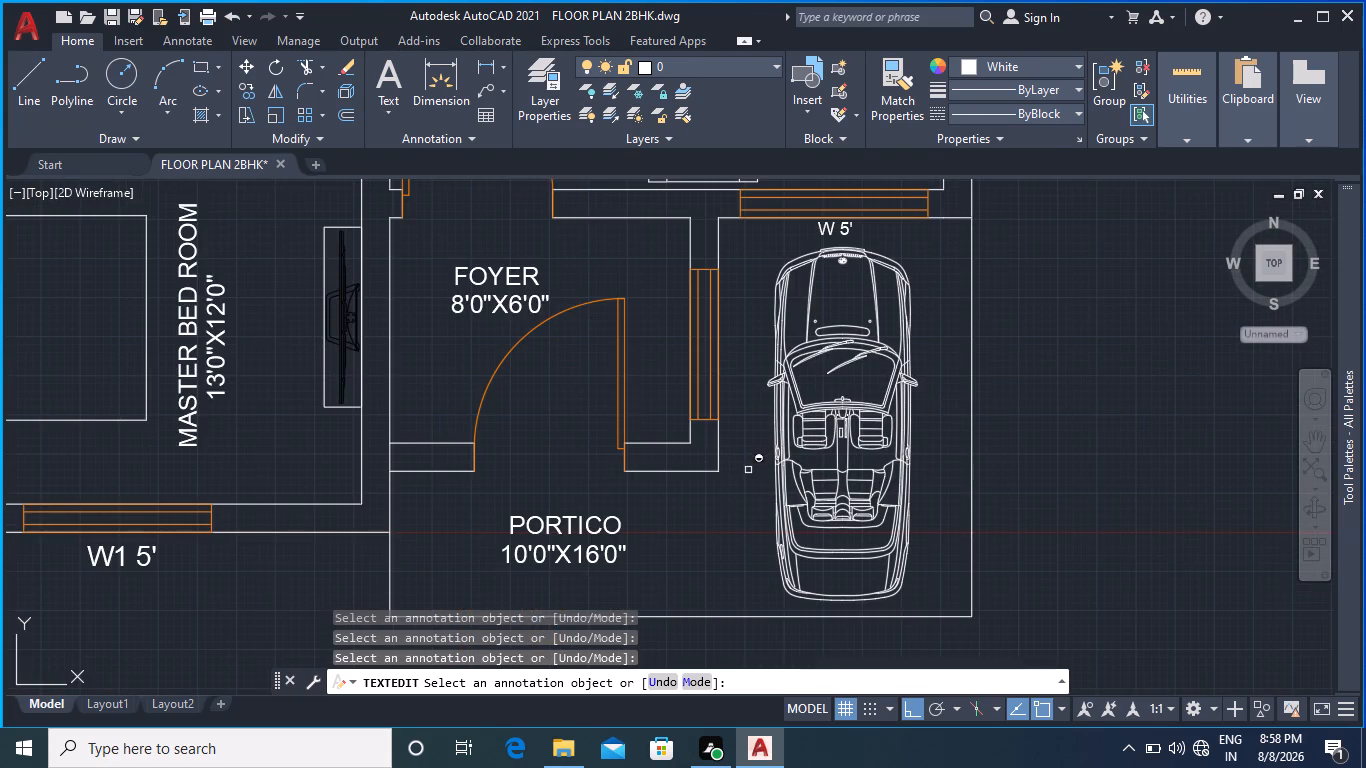
middle_drag(723, 520, 822, 320)
scroll(212, 366, up, 2)
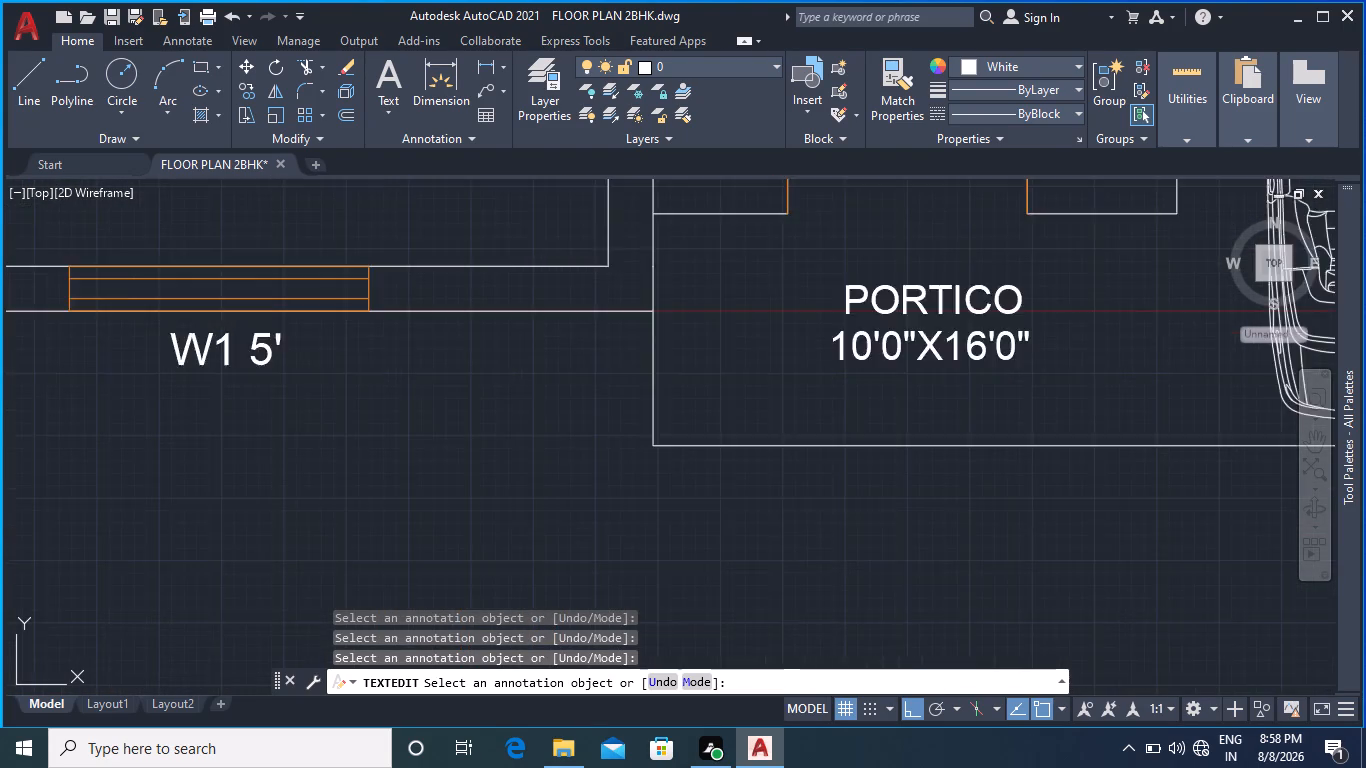
double_click(230, 339)
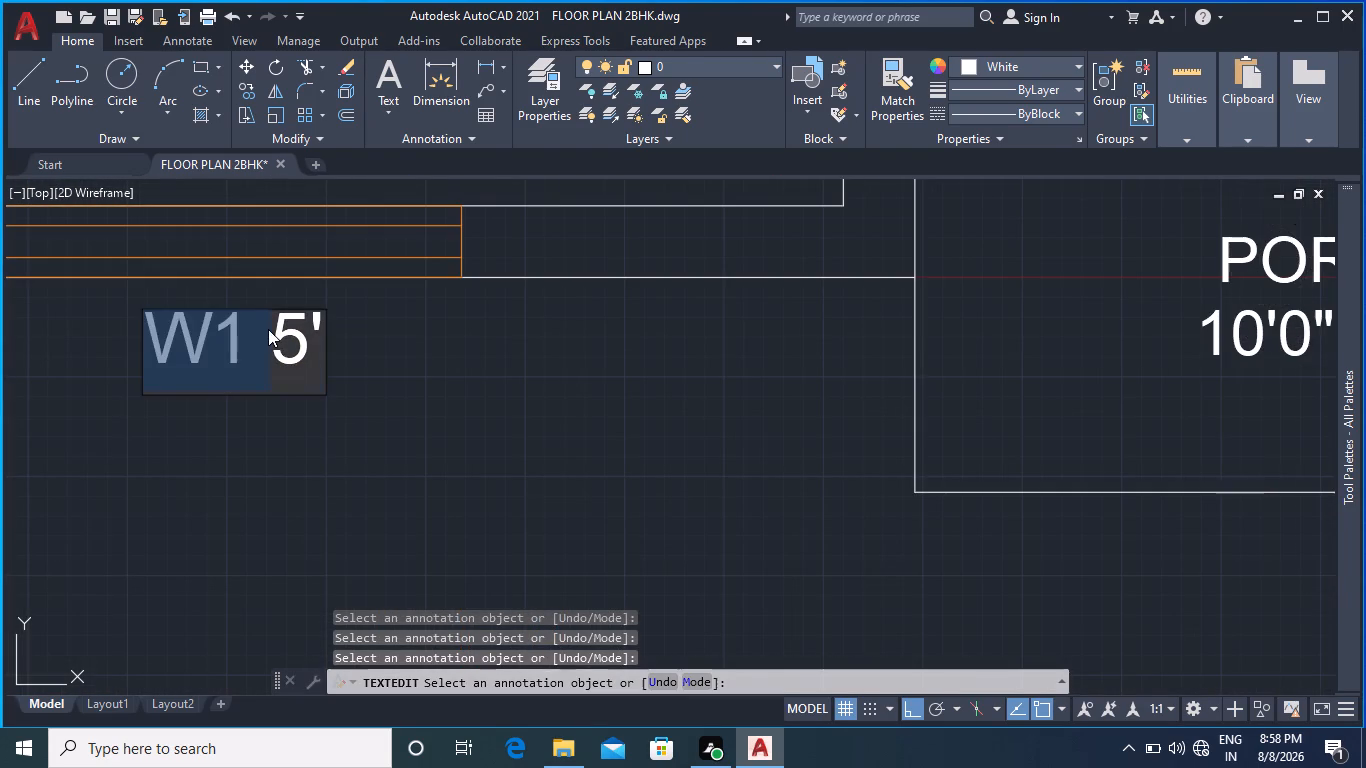
click(249, 332)
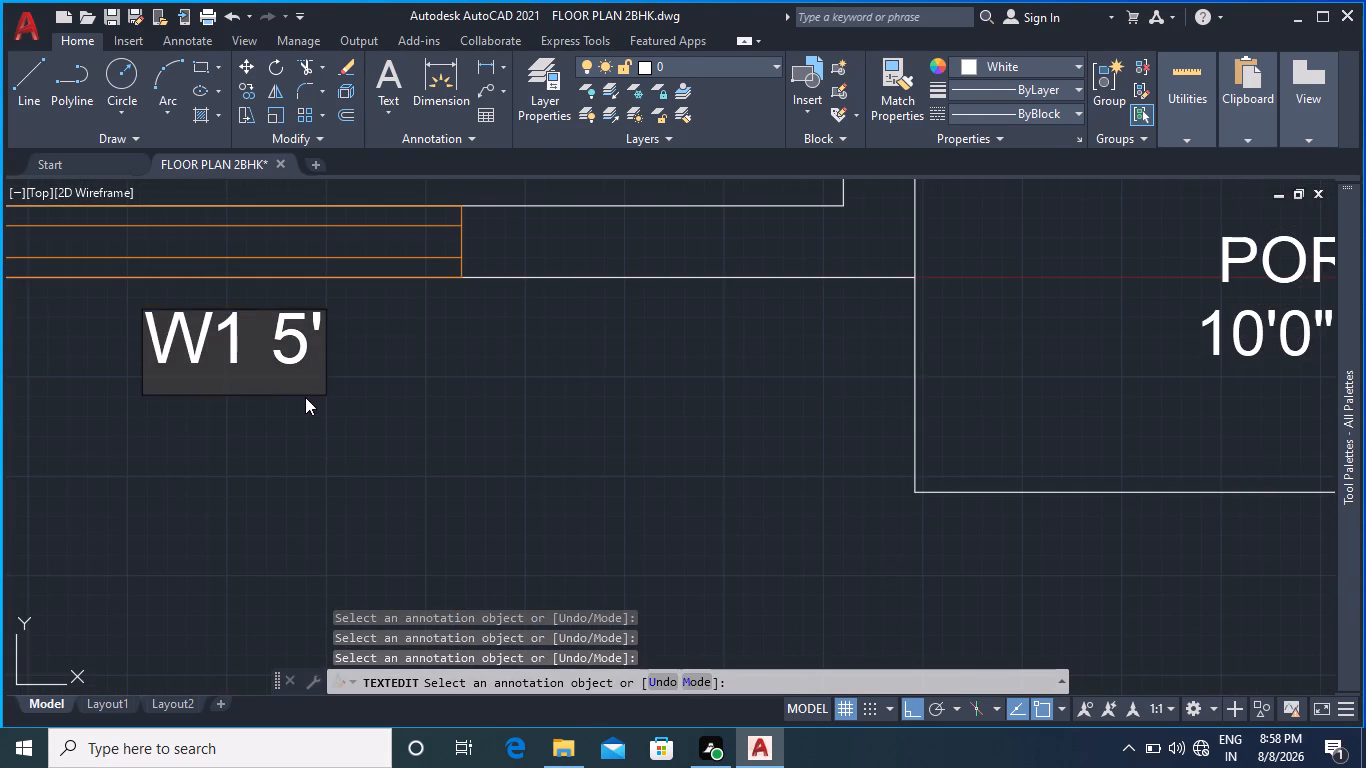
key(BackSpace)
click(256, 375)
click(346, 409)
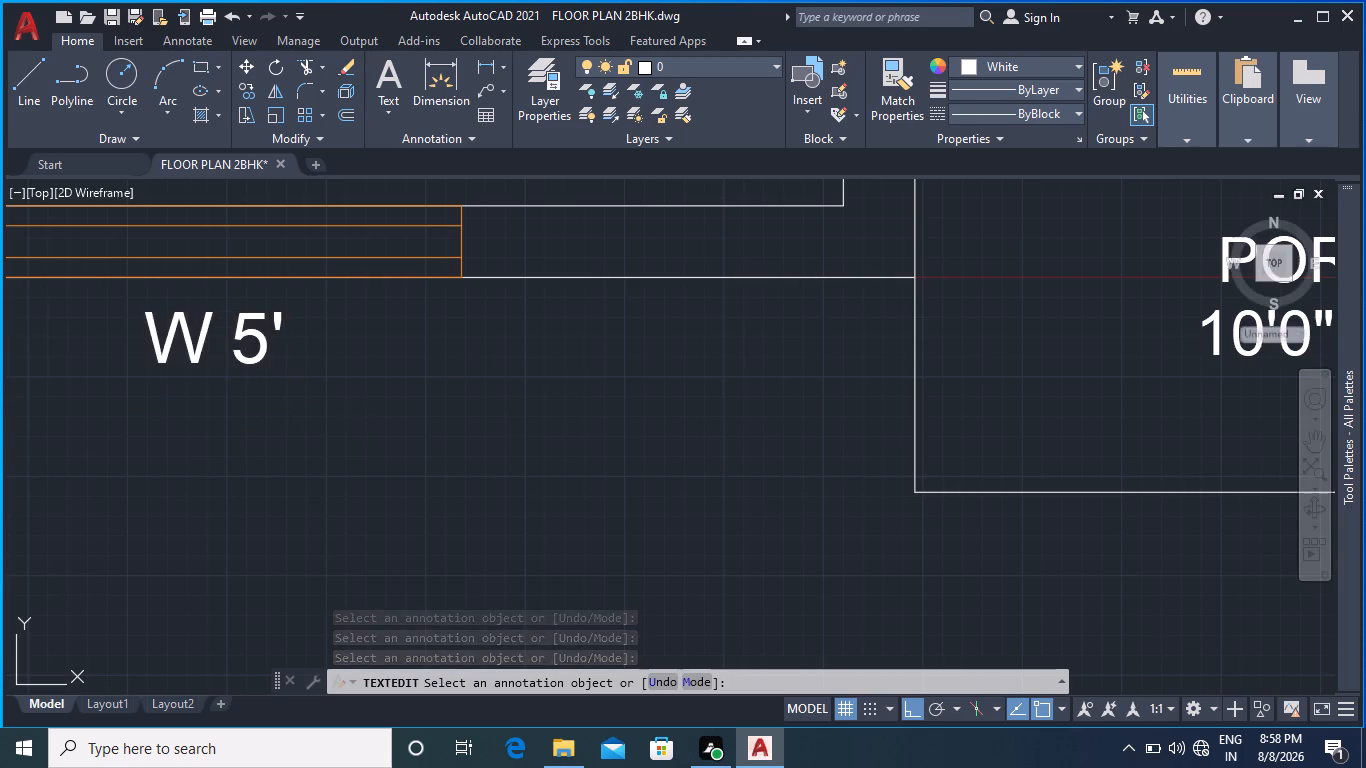
Change the W1 tag beside the kitchen window to read W 5'.
scroll(364, 374, down, 2)
middle_drag(305, 282, 578, 496)
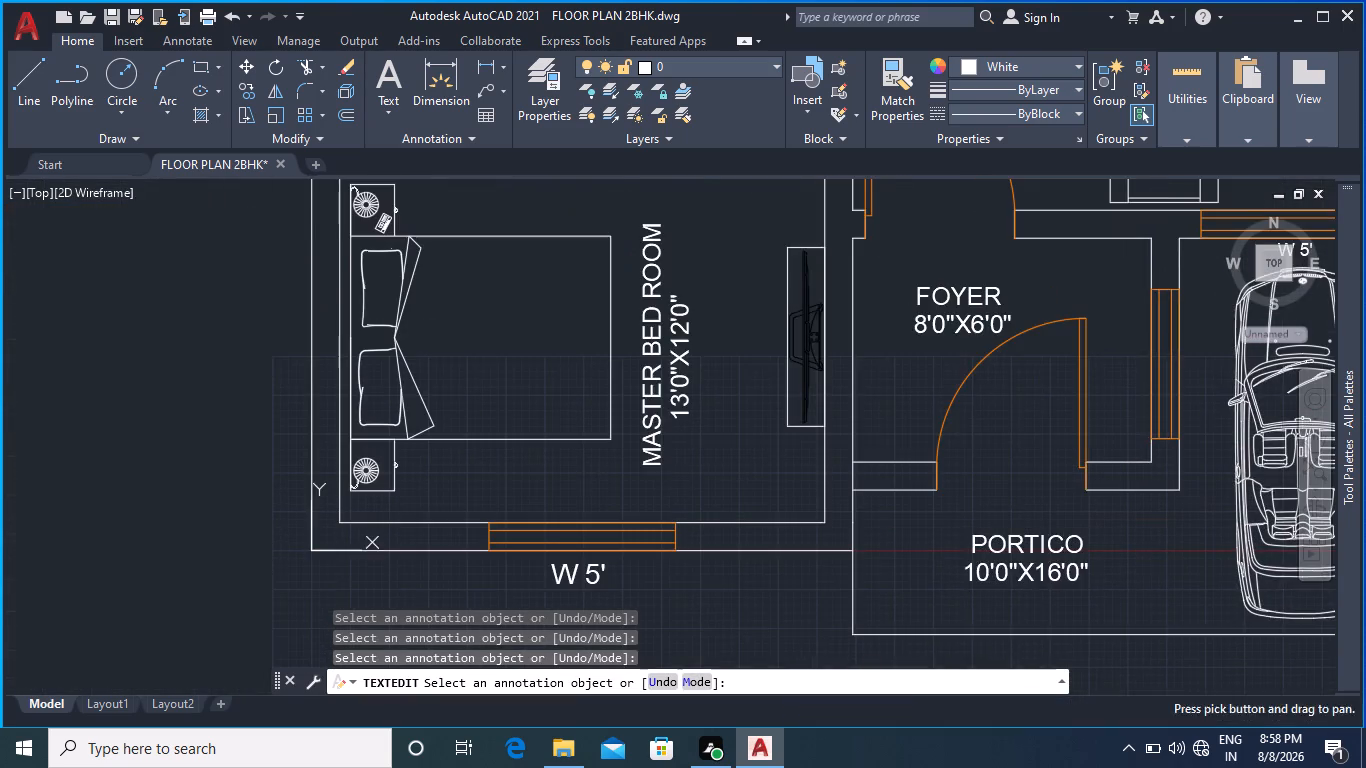
scroll(525, 460, down, 1)
middle_drag(483, 382, 487, 606)
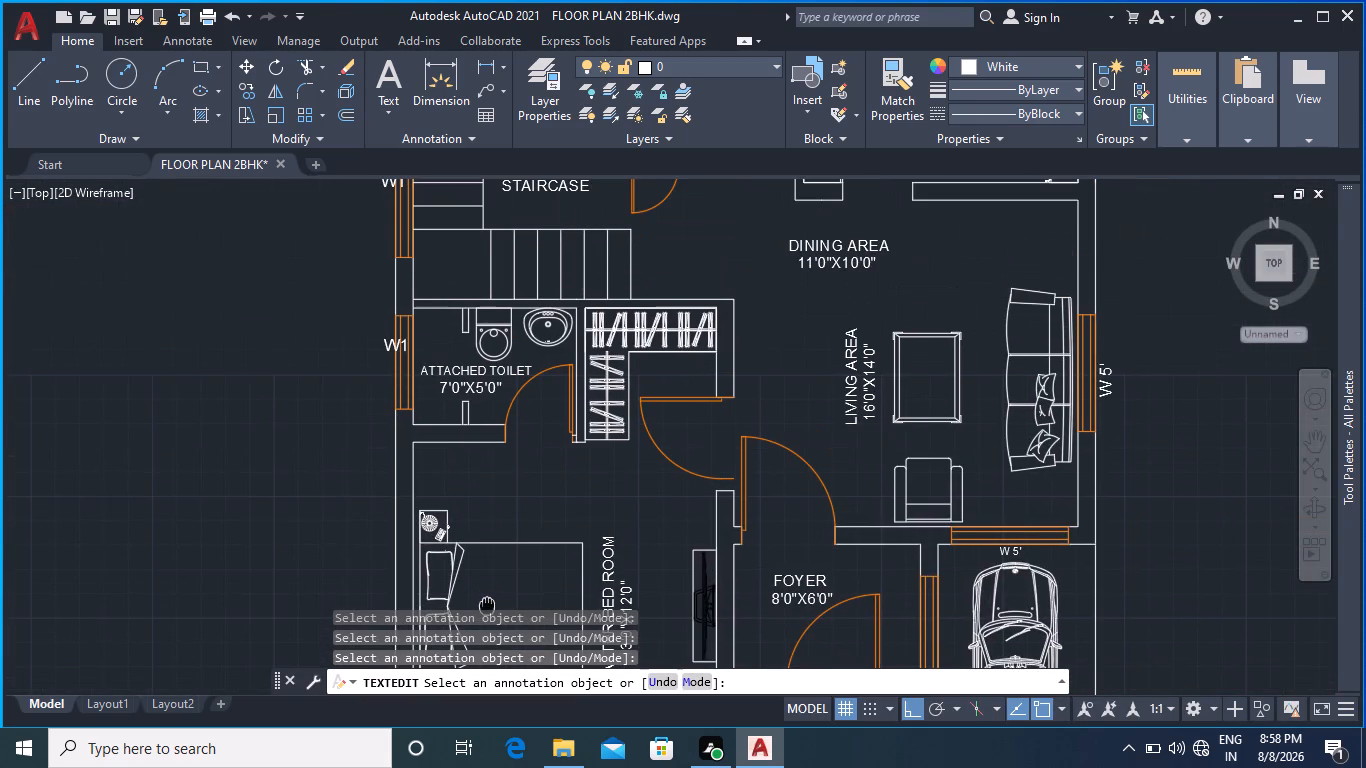
middle_drag(930, 479, 767, 386)
middle_drag(815, 495, 821, 347)
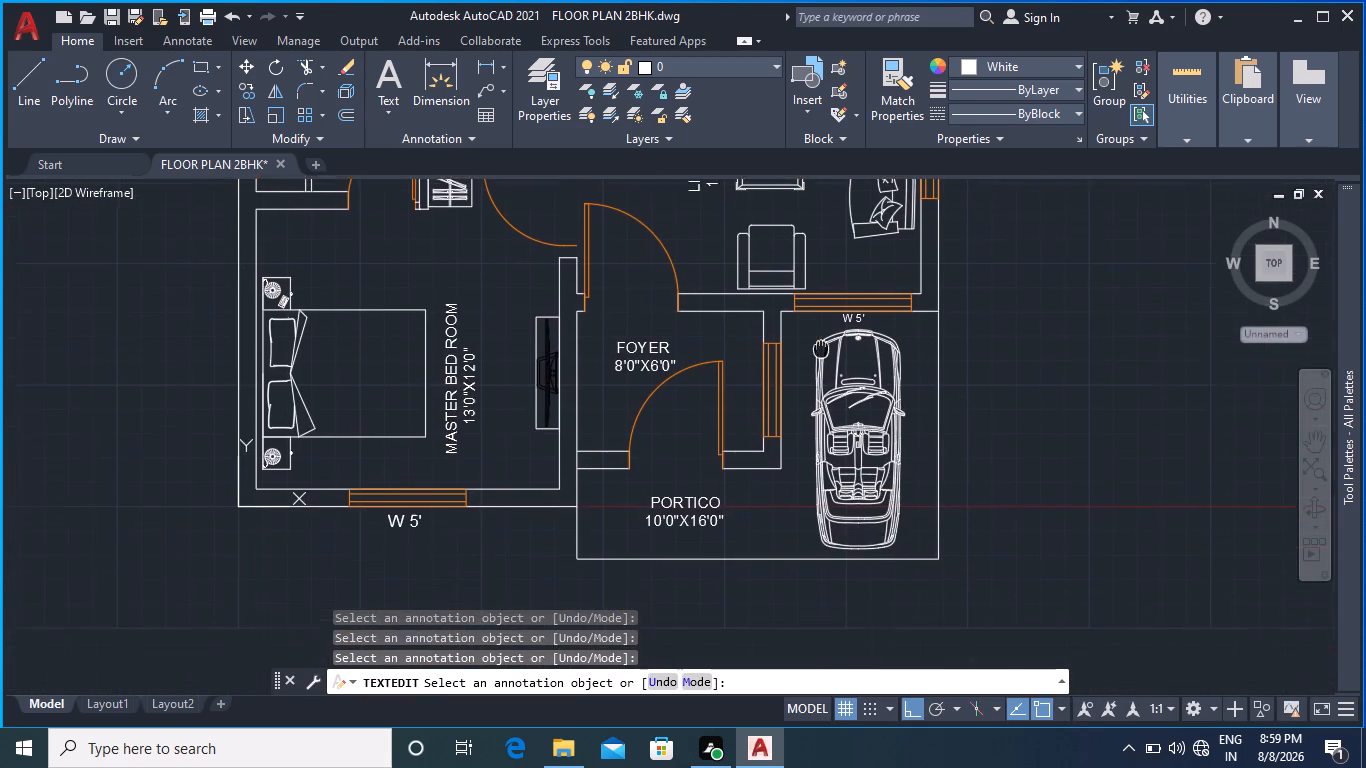
middle_drag(821, 347, 806, 664)
middle_drag(876, 318, 808, 511)
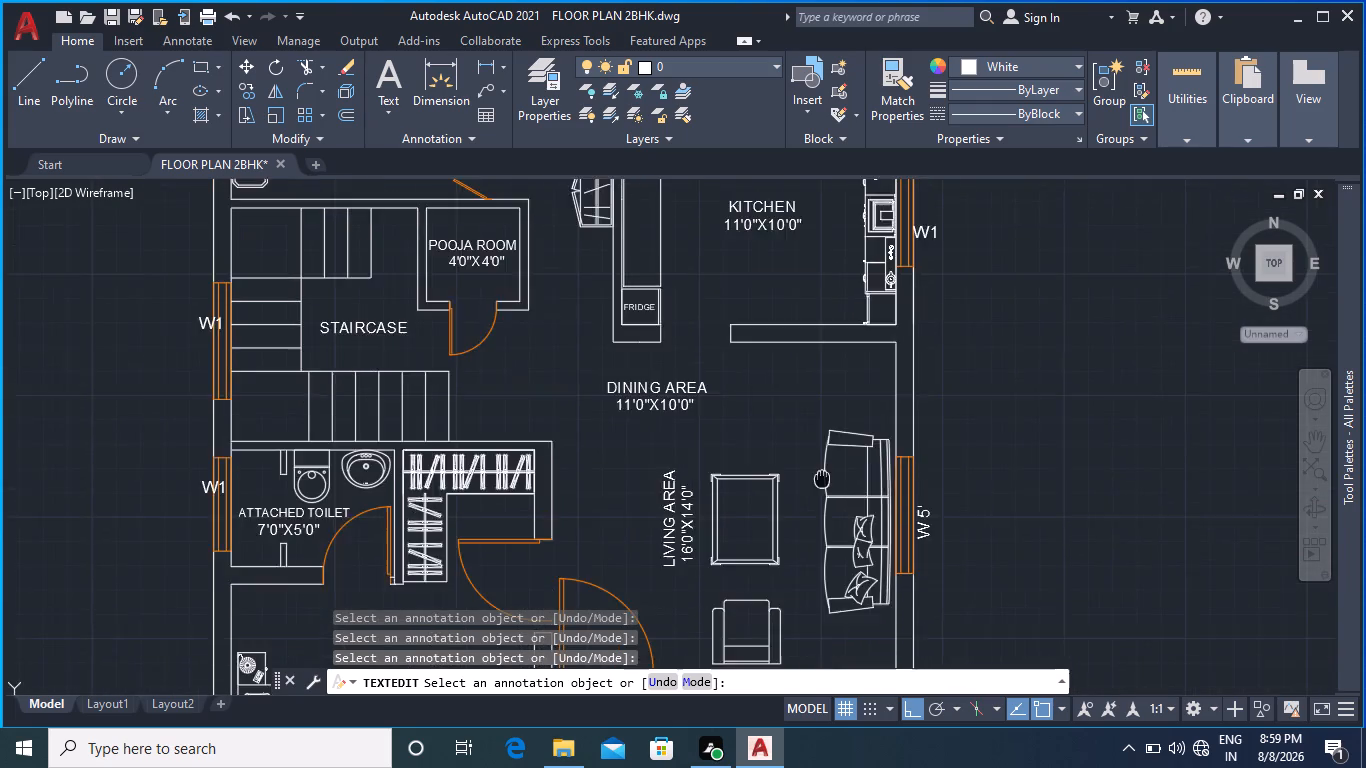
middle_drag(808, 511, 781, 579)
scroll(880, 416, up, 2)
double_click(776, 449)
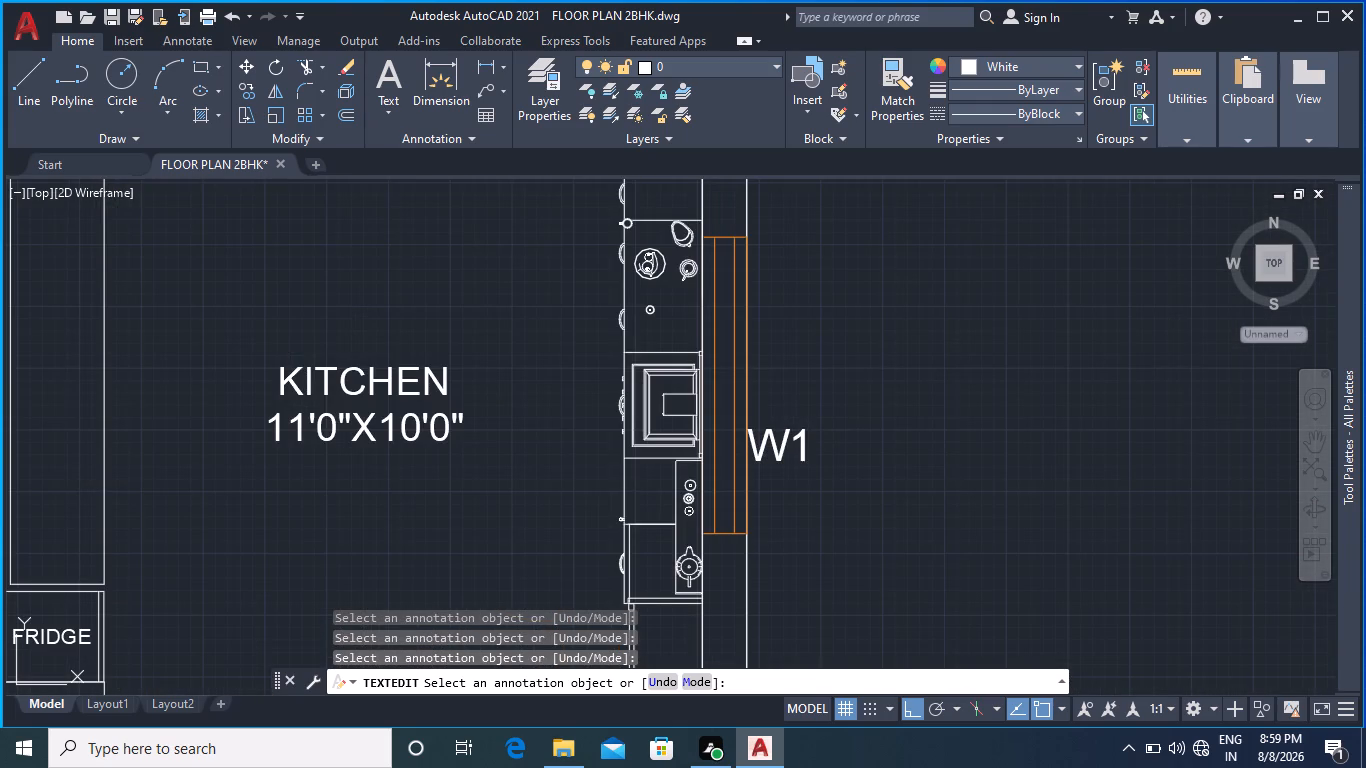
click(809, 436)
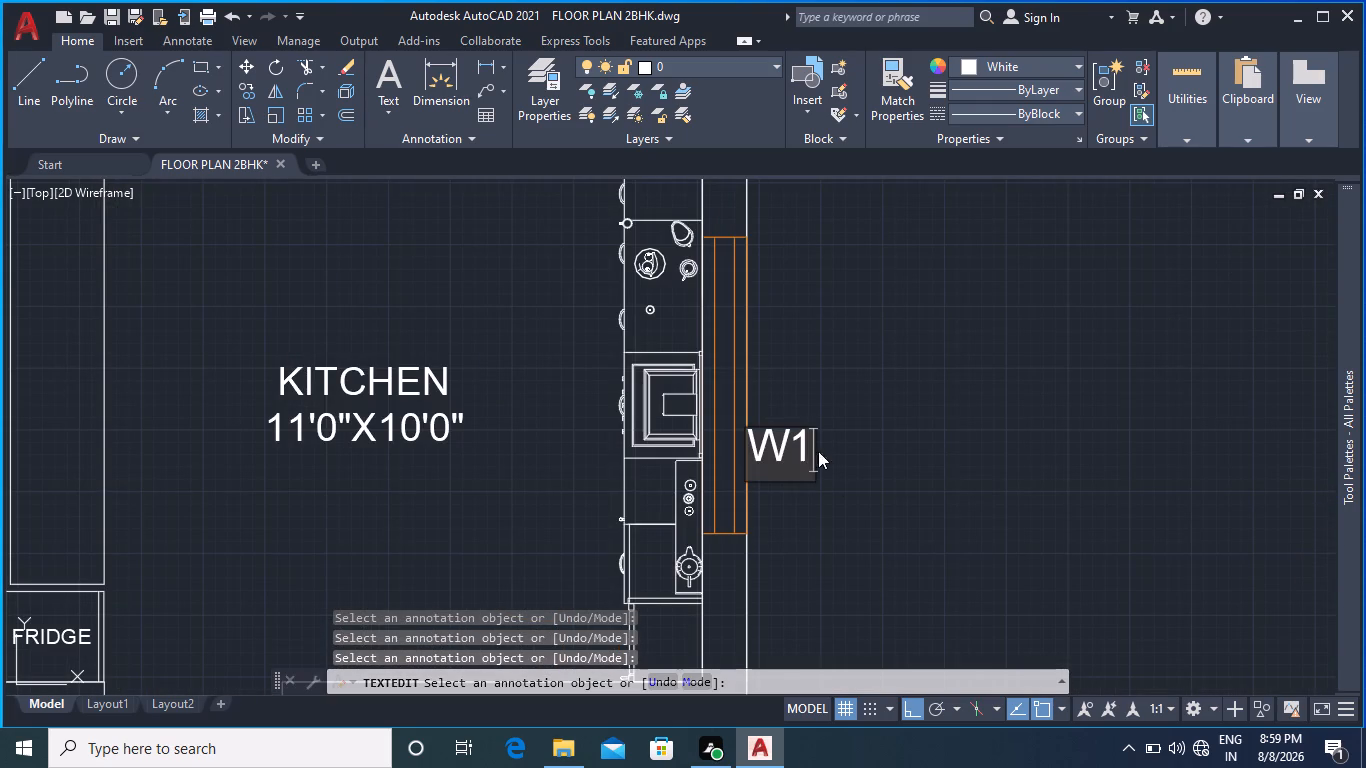
key(BackSpace)
key(space)
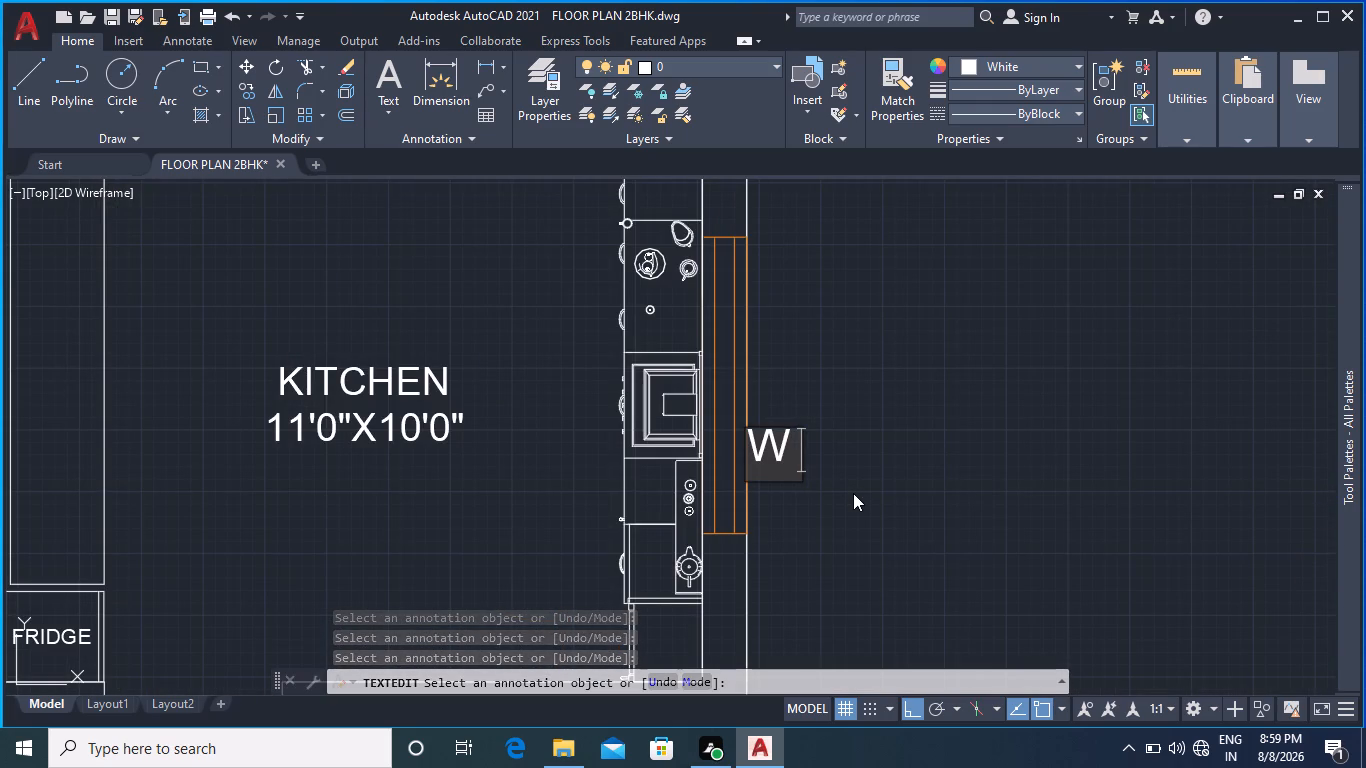
key(5)
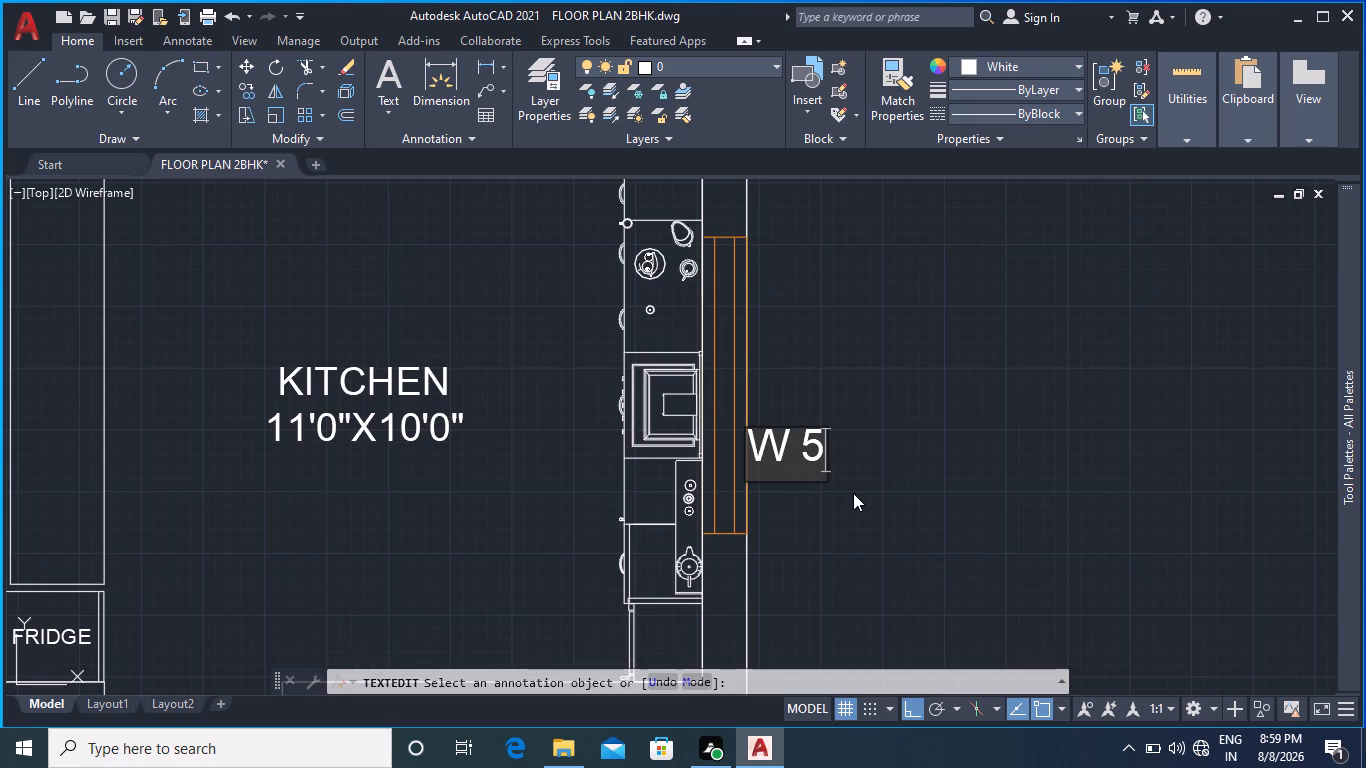
key(apostrophe)
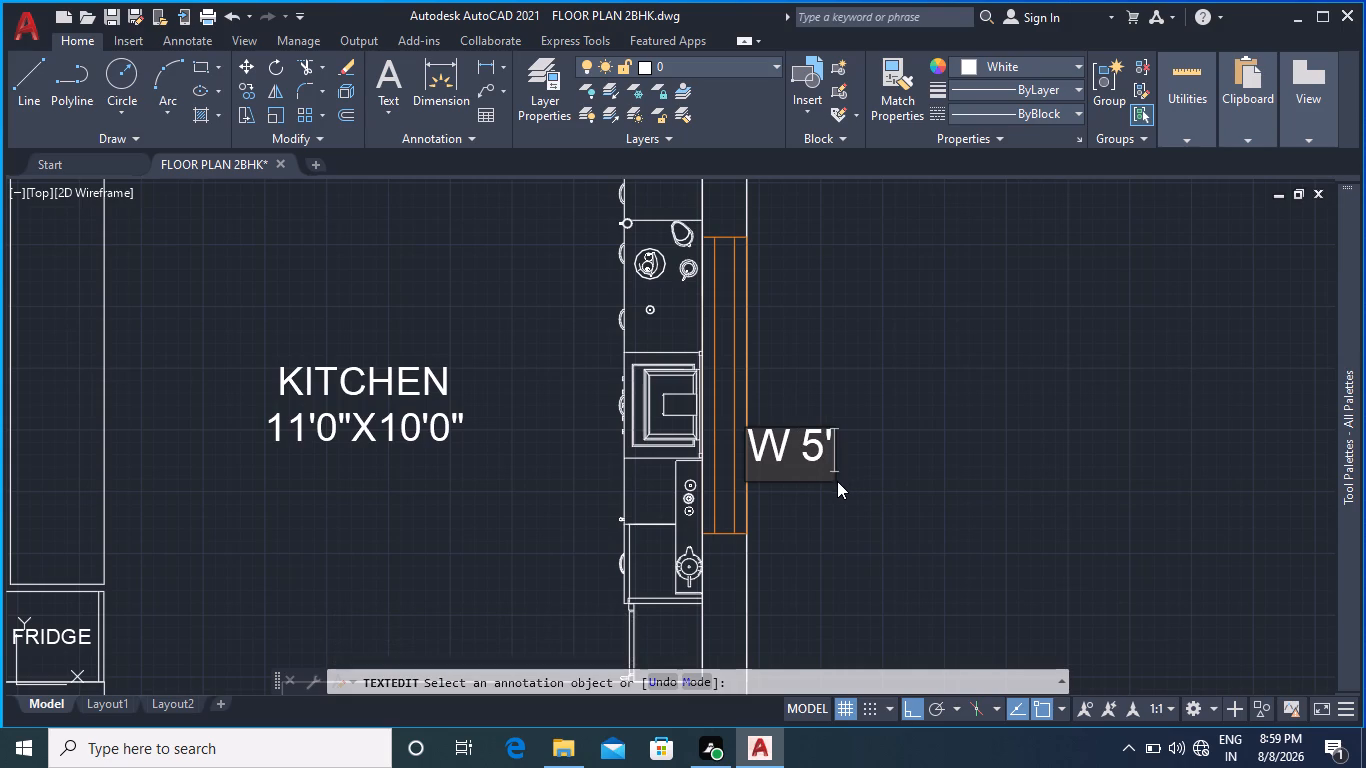
click(850, 465)
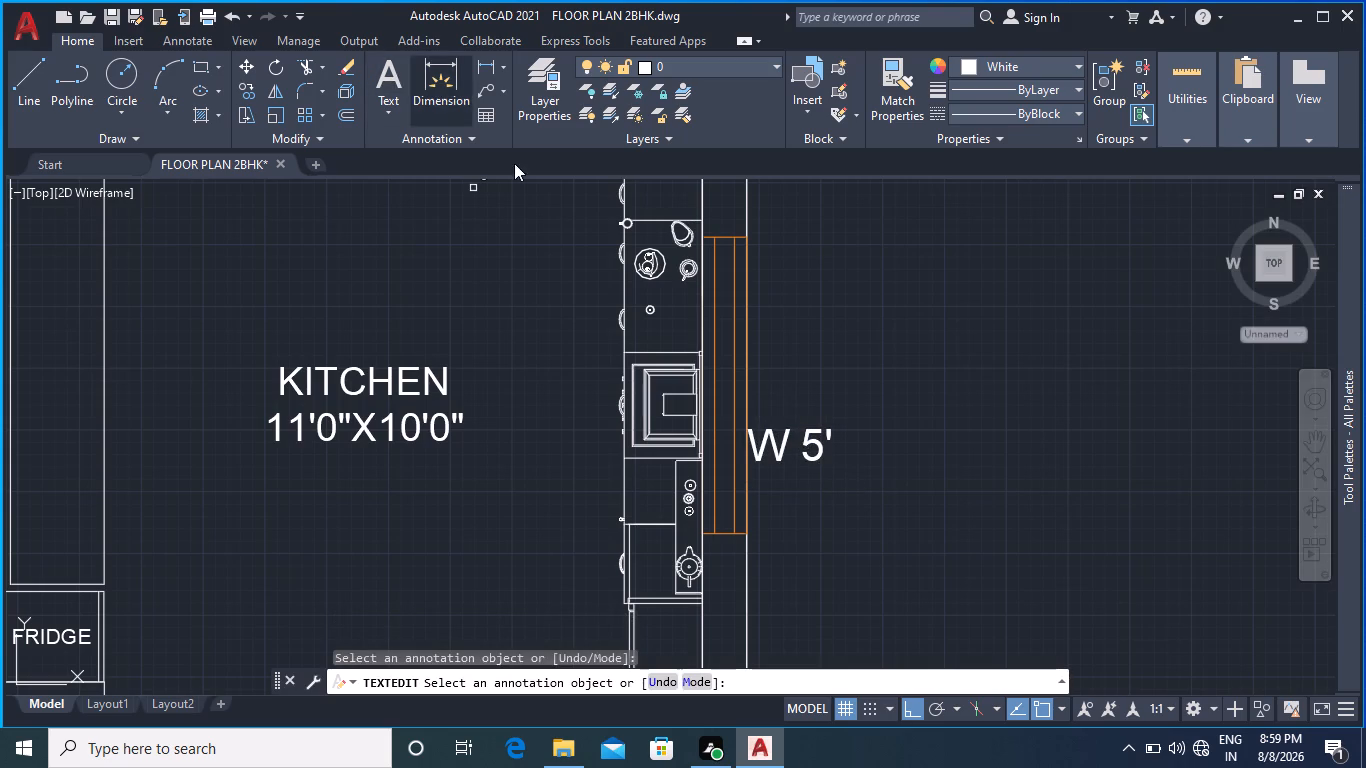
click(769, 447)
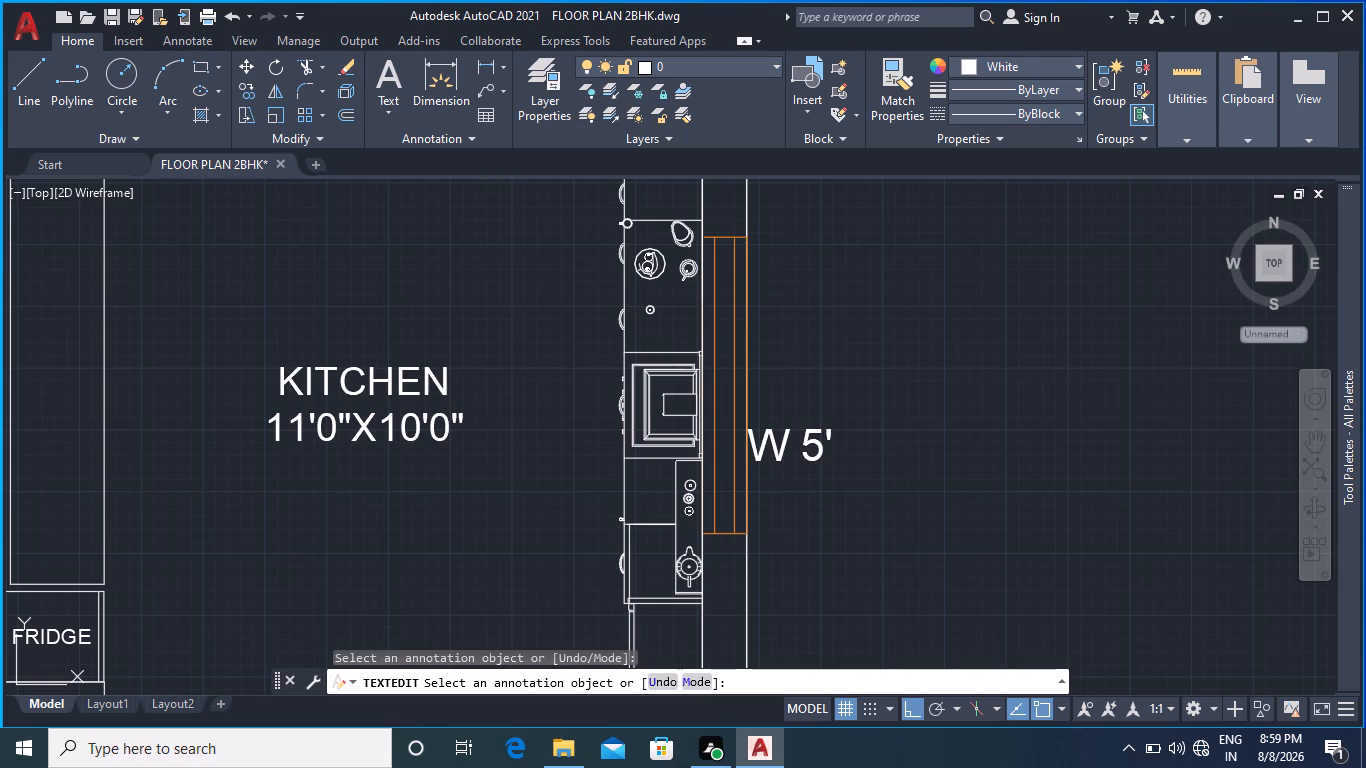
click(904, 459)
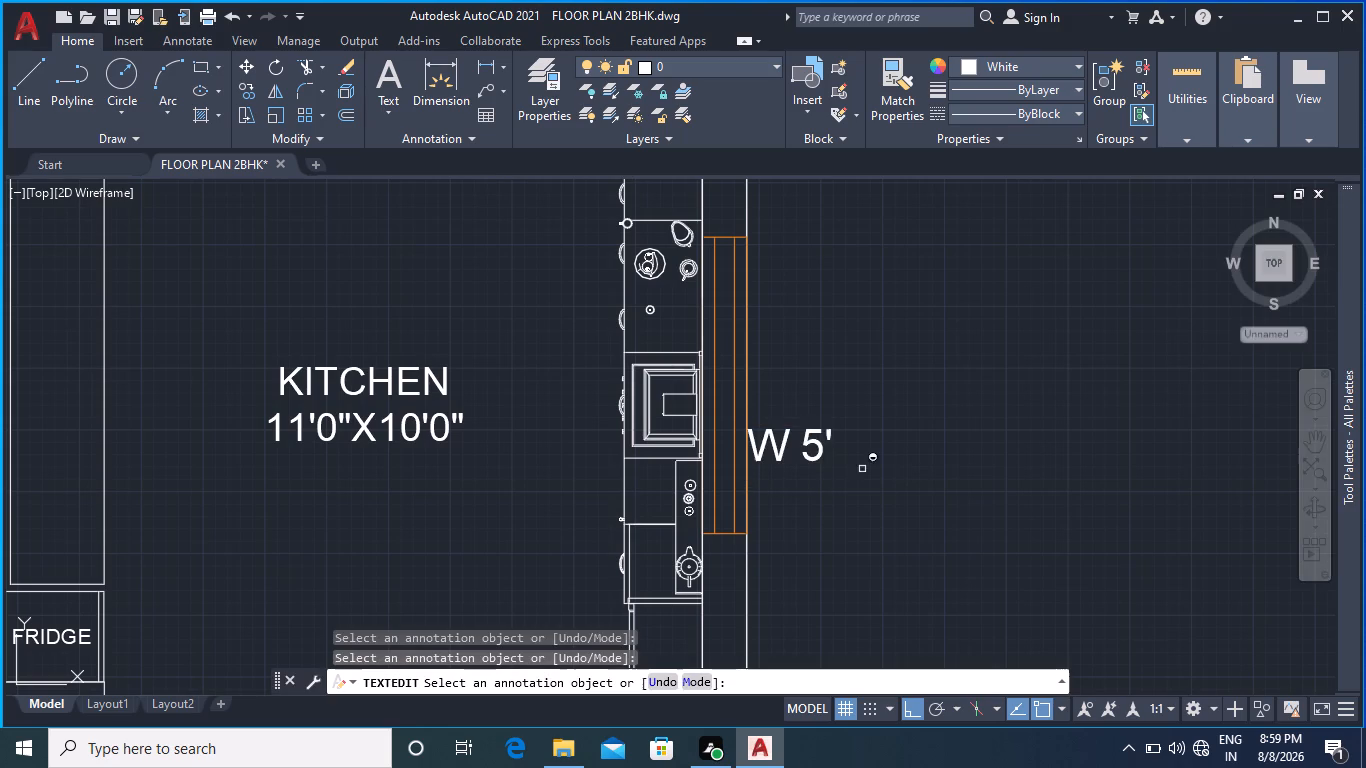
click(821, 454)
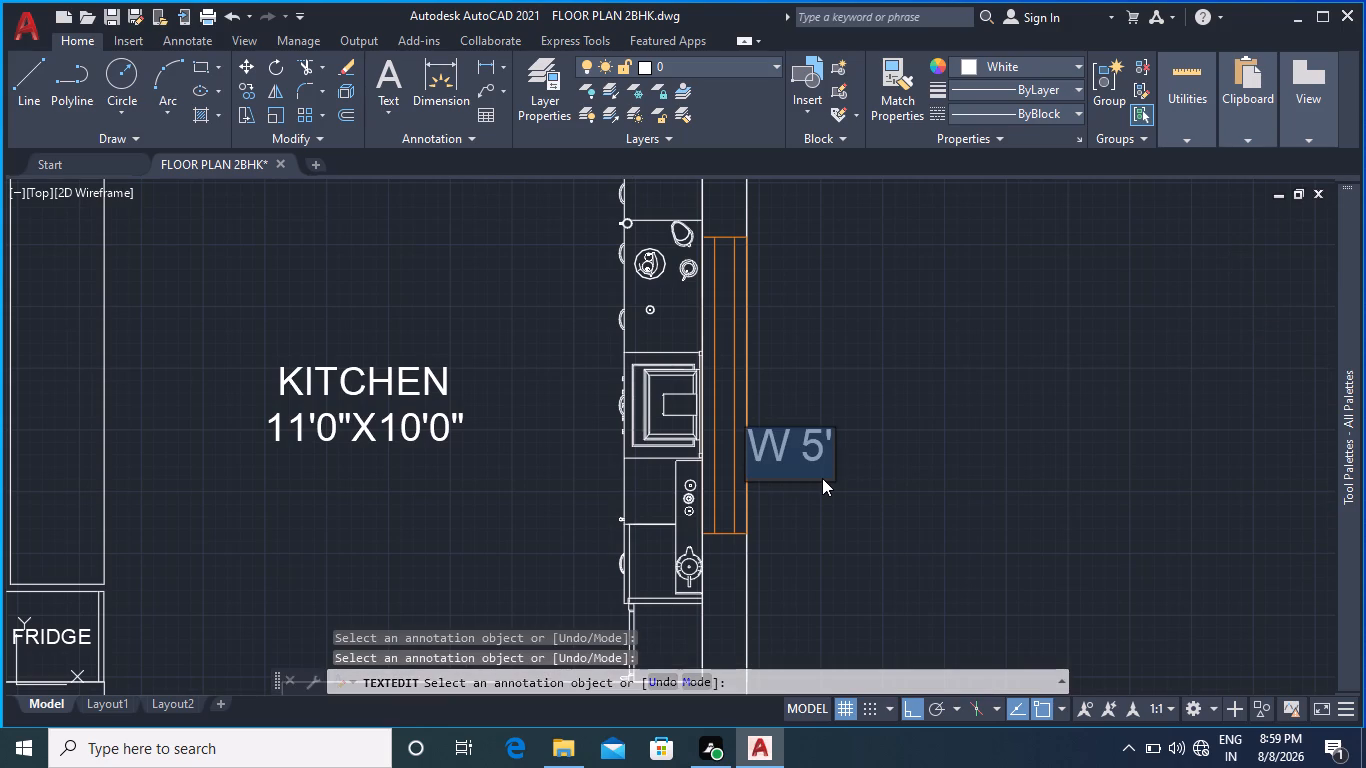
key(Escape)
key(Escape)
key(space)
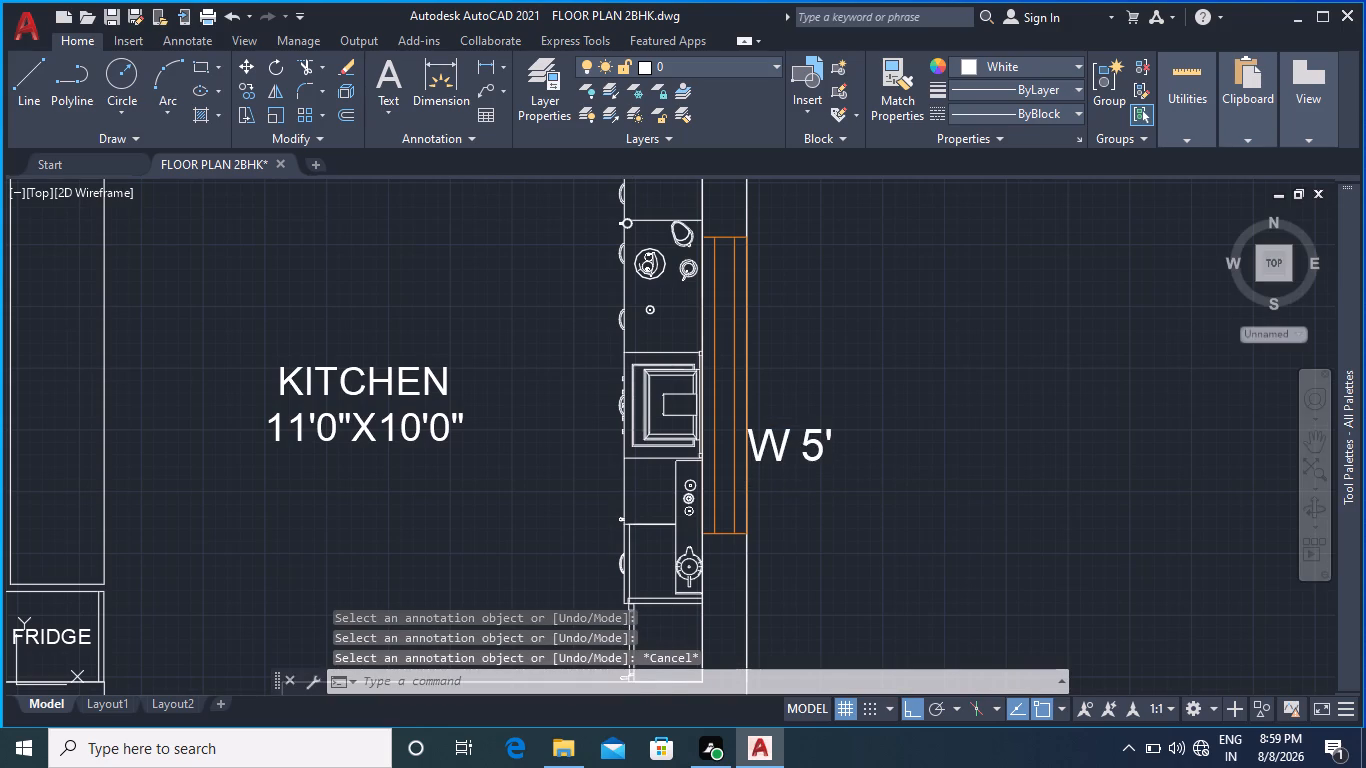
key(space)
Rotate the kitchen window's W 5' tag by 90 degrees about its insertion point so it reads vertically.
click(815, 443)
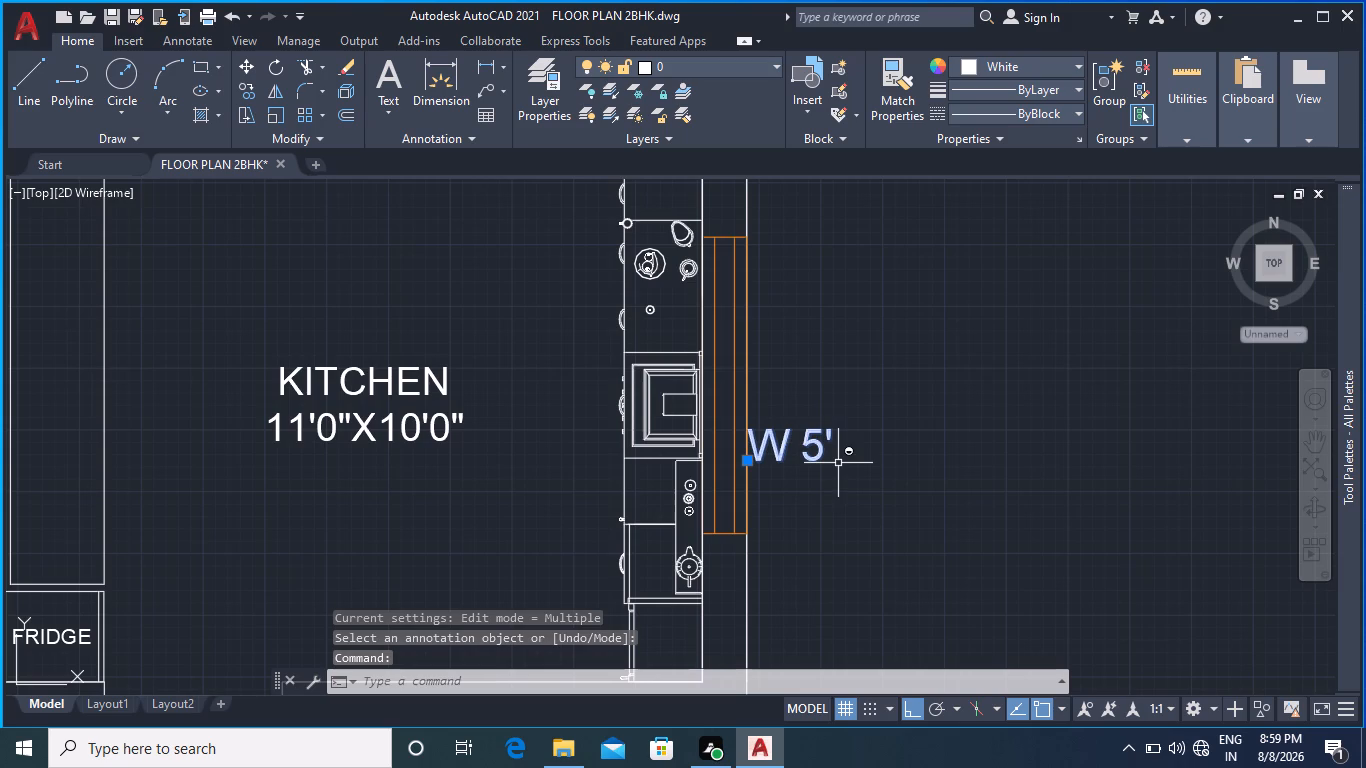
click(278, 67)
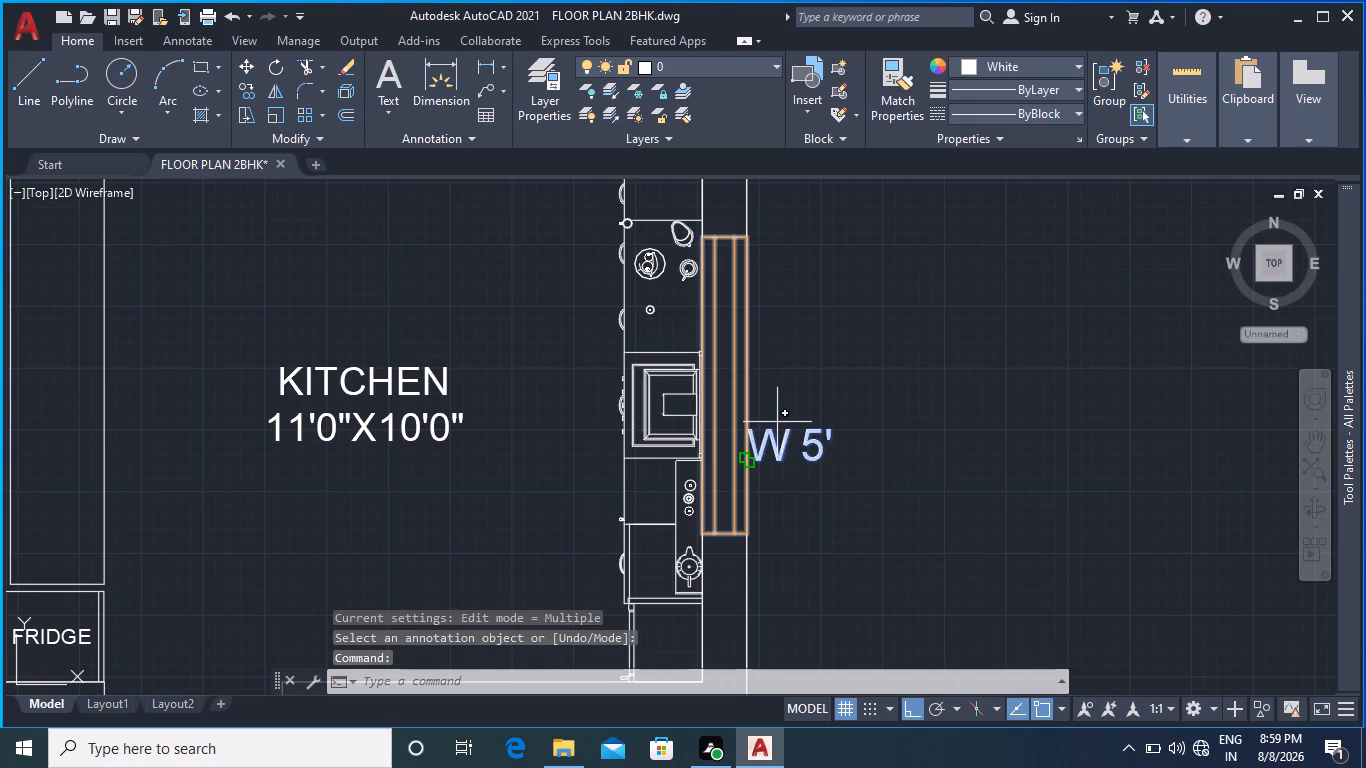
click(749, 460)
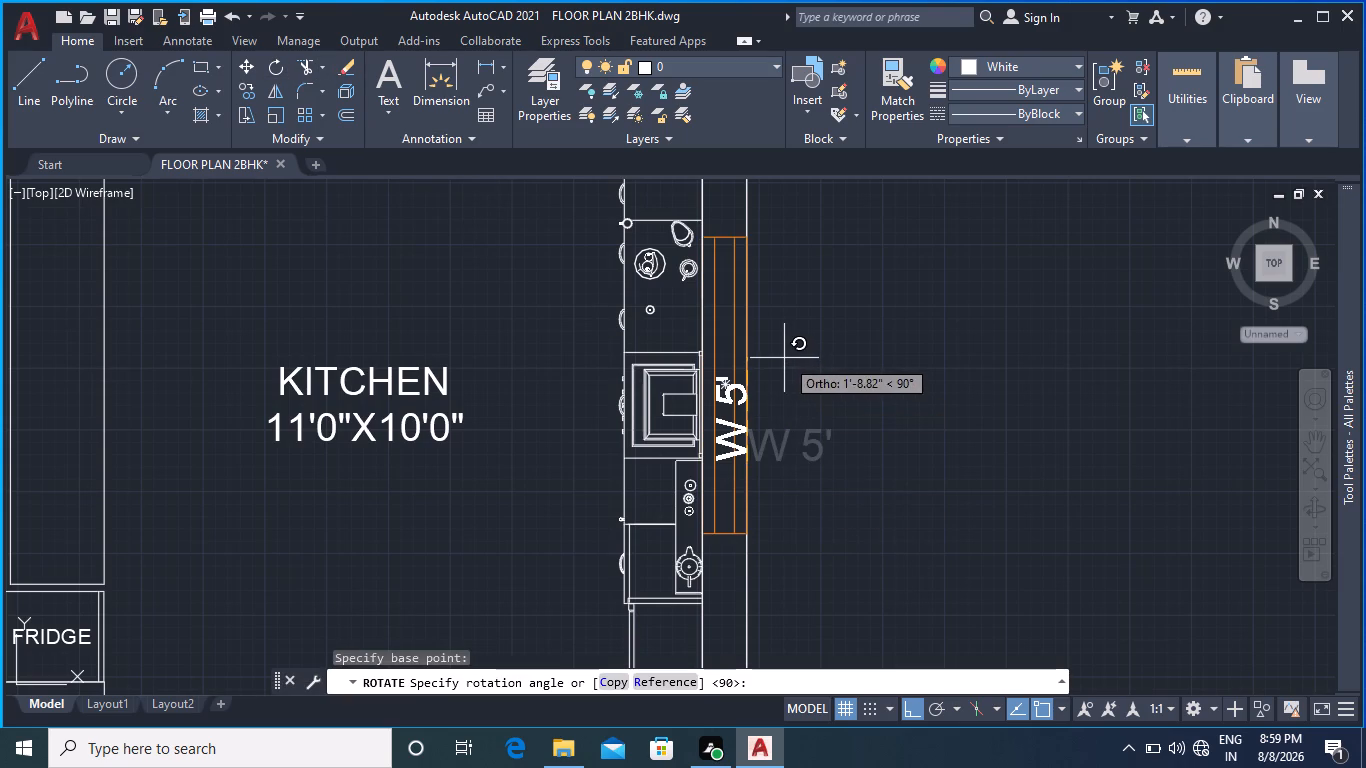
click(784, 358)
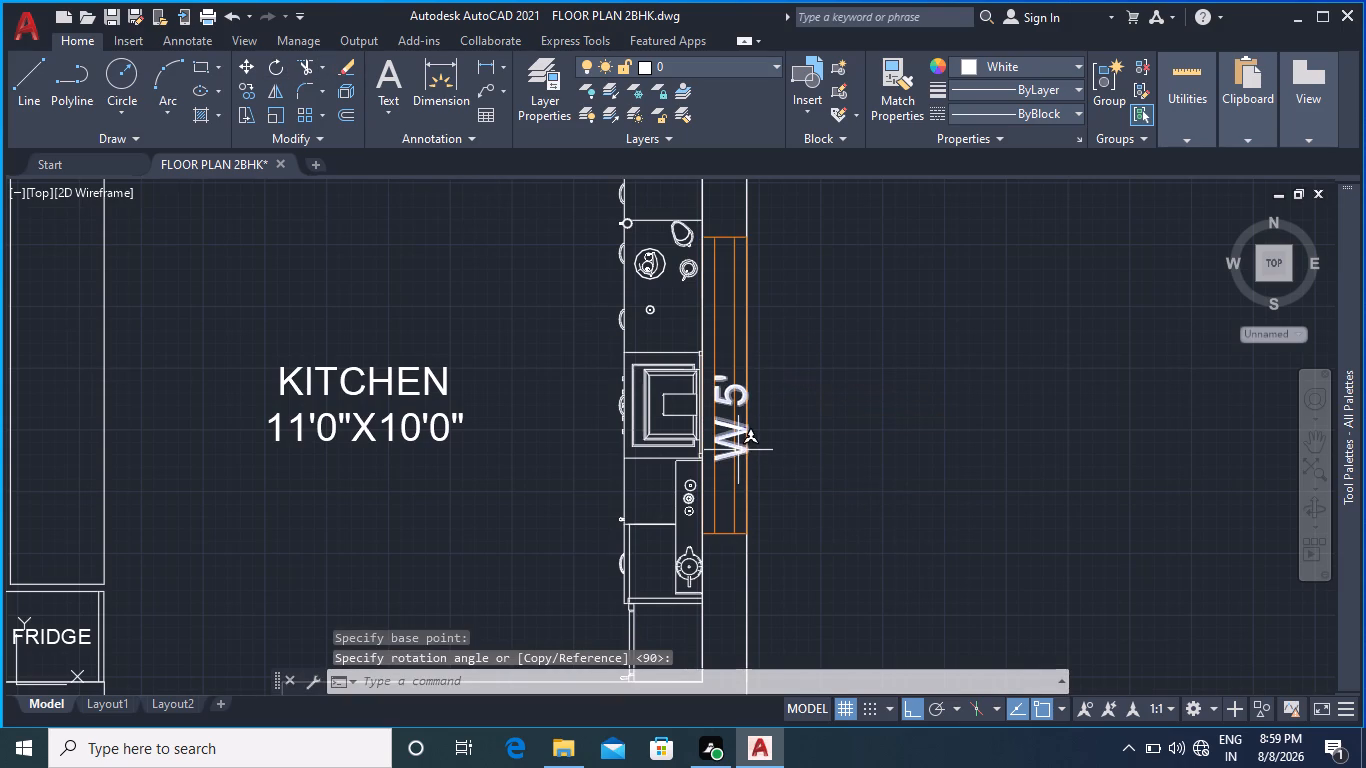
Move the rotated W 5' tag horizontally off the kitchen window to just outside the wall.
click(738, 449)
click(748, 459)
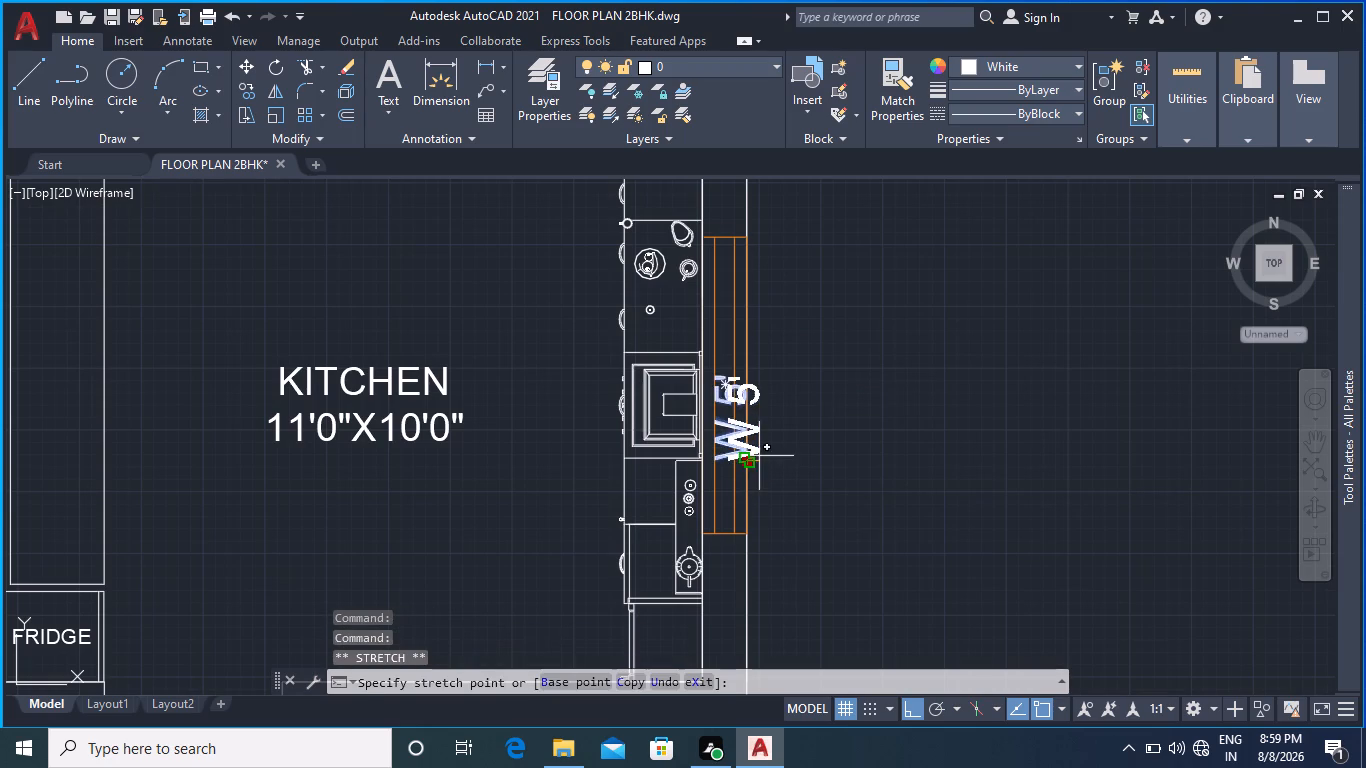
click(791, 458)
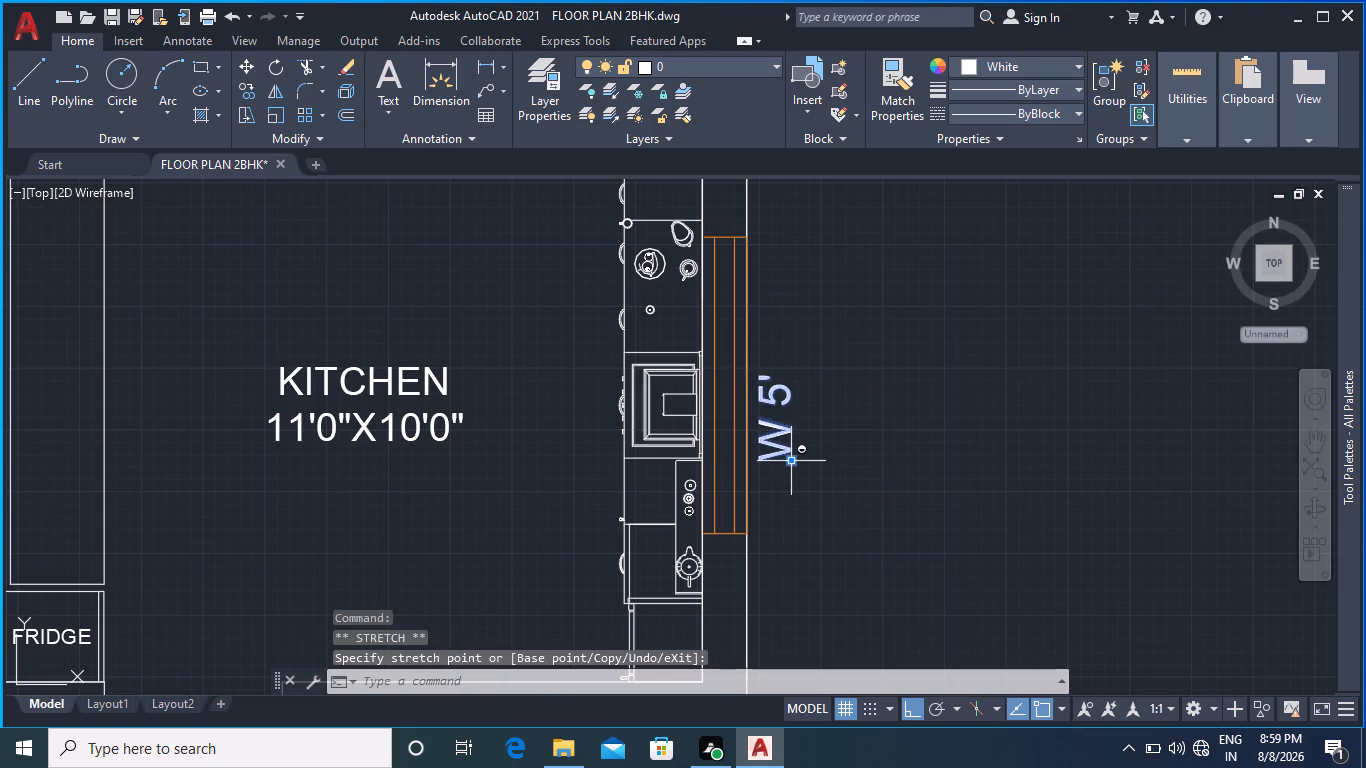
key(Escape)
Measure the width of the store room's window with a temporary dimension between its two outer corners.
scroll(848, 444, down, 2)
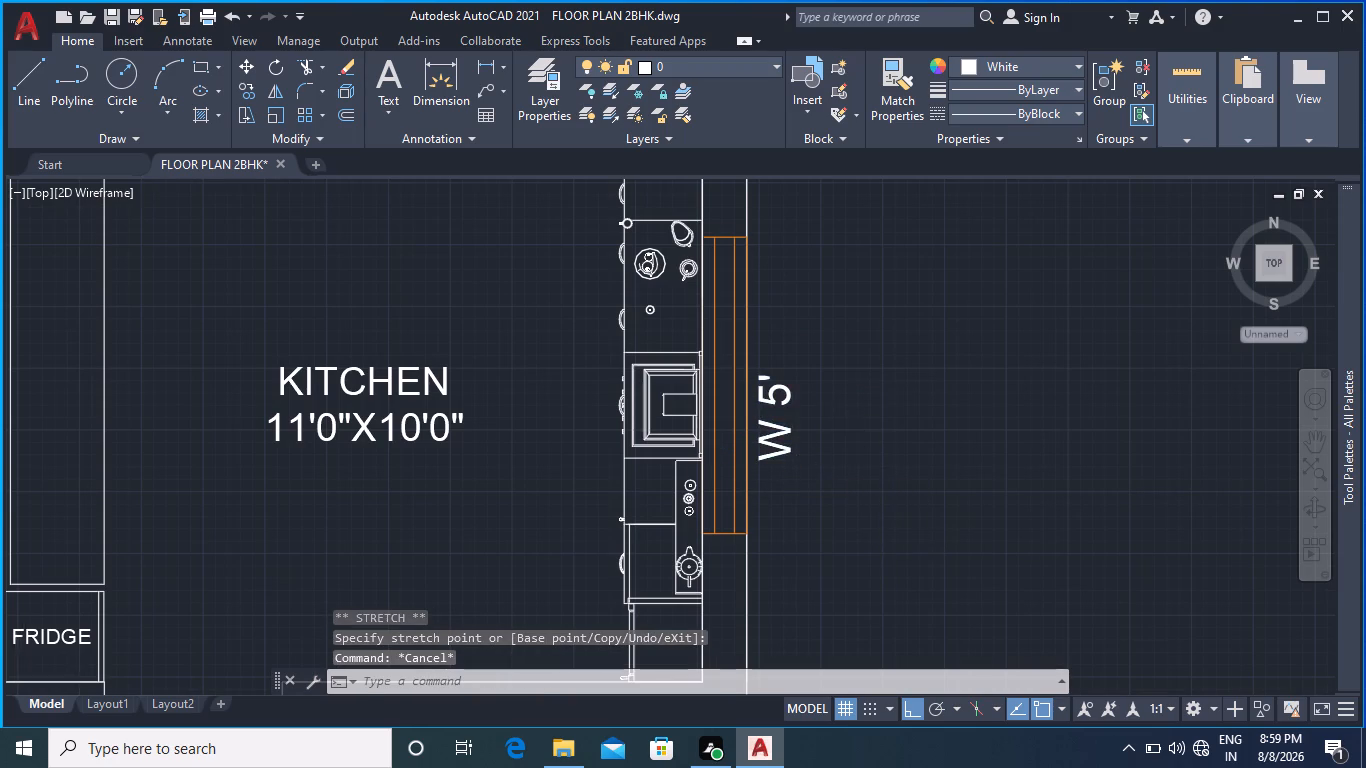
middle_drag(862, 352, 878, 552)
scroll(564, 318, up, 3)
double_click(724, 443)
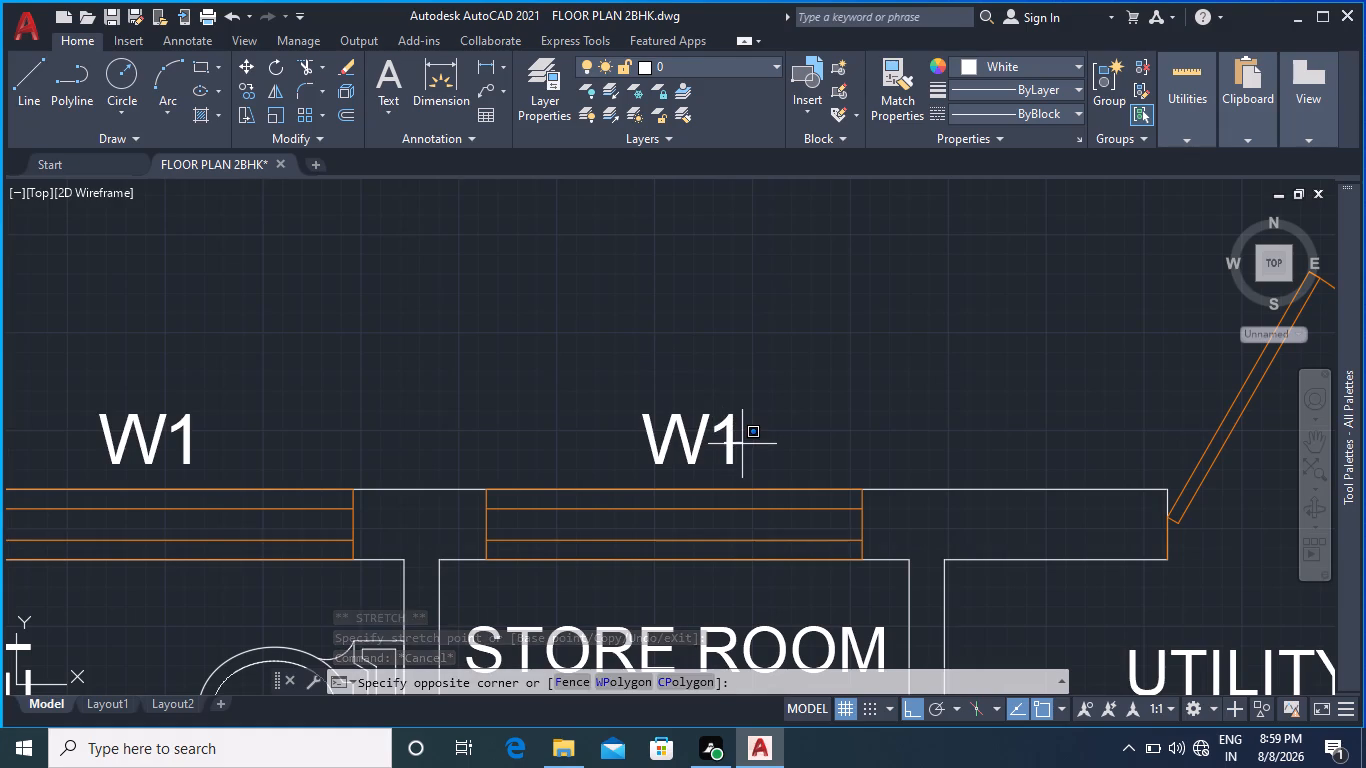
double_click(728, 436)
key(Escape)
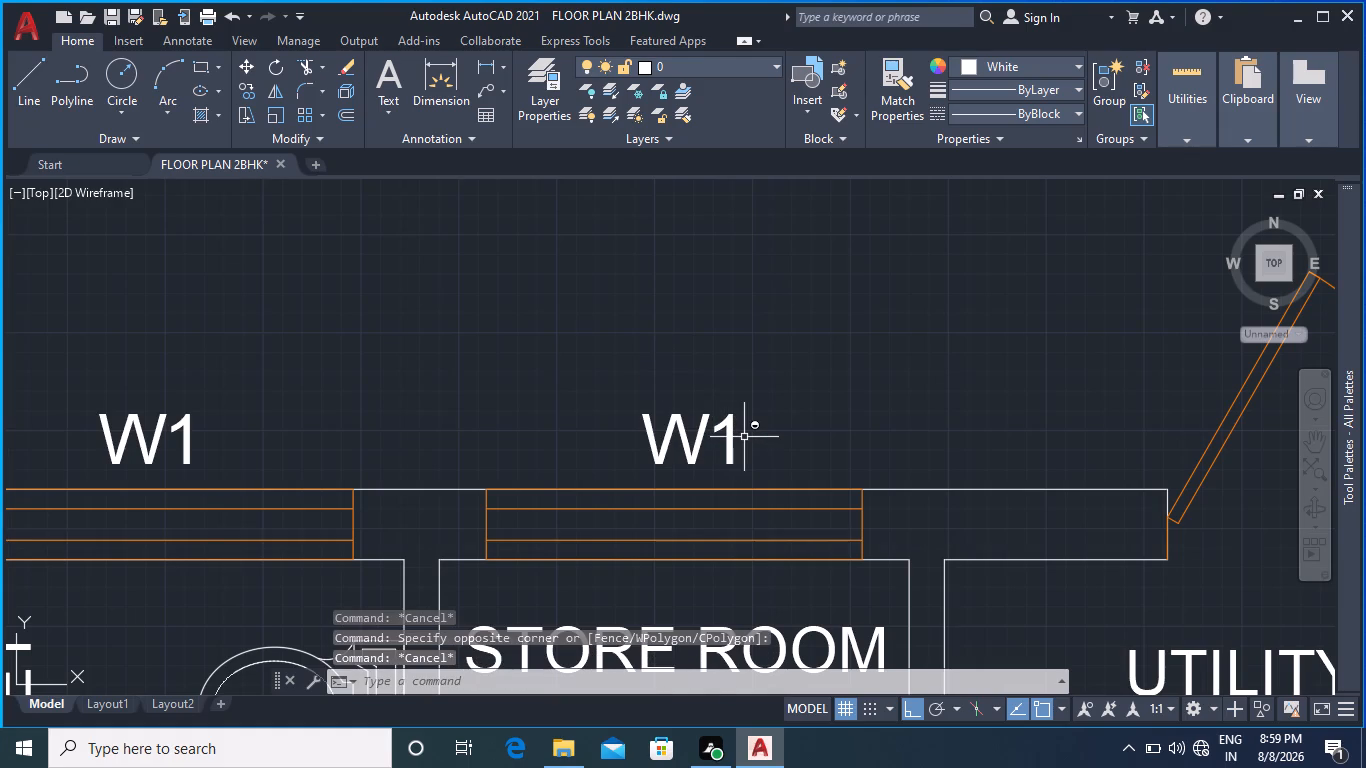
click(431, 89)
click(482, 493)
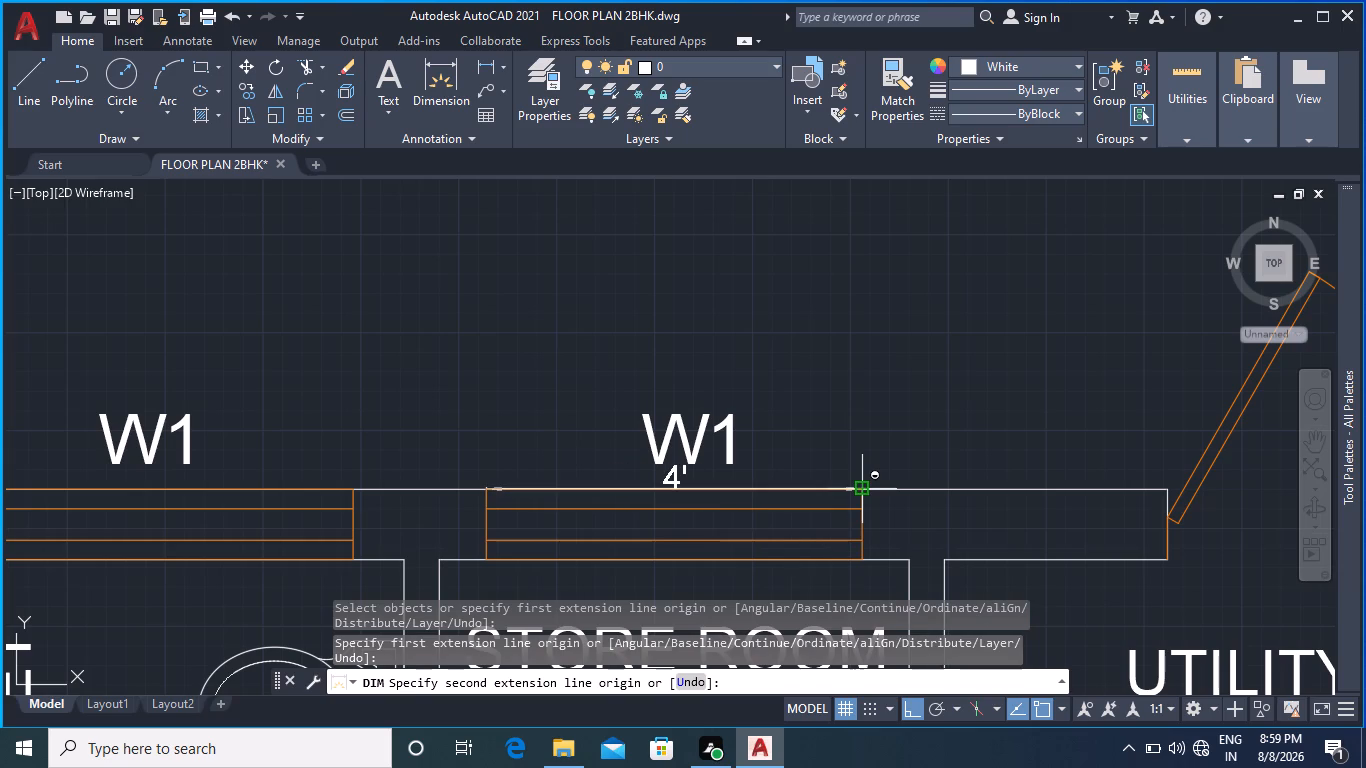
key(Escape)
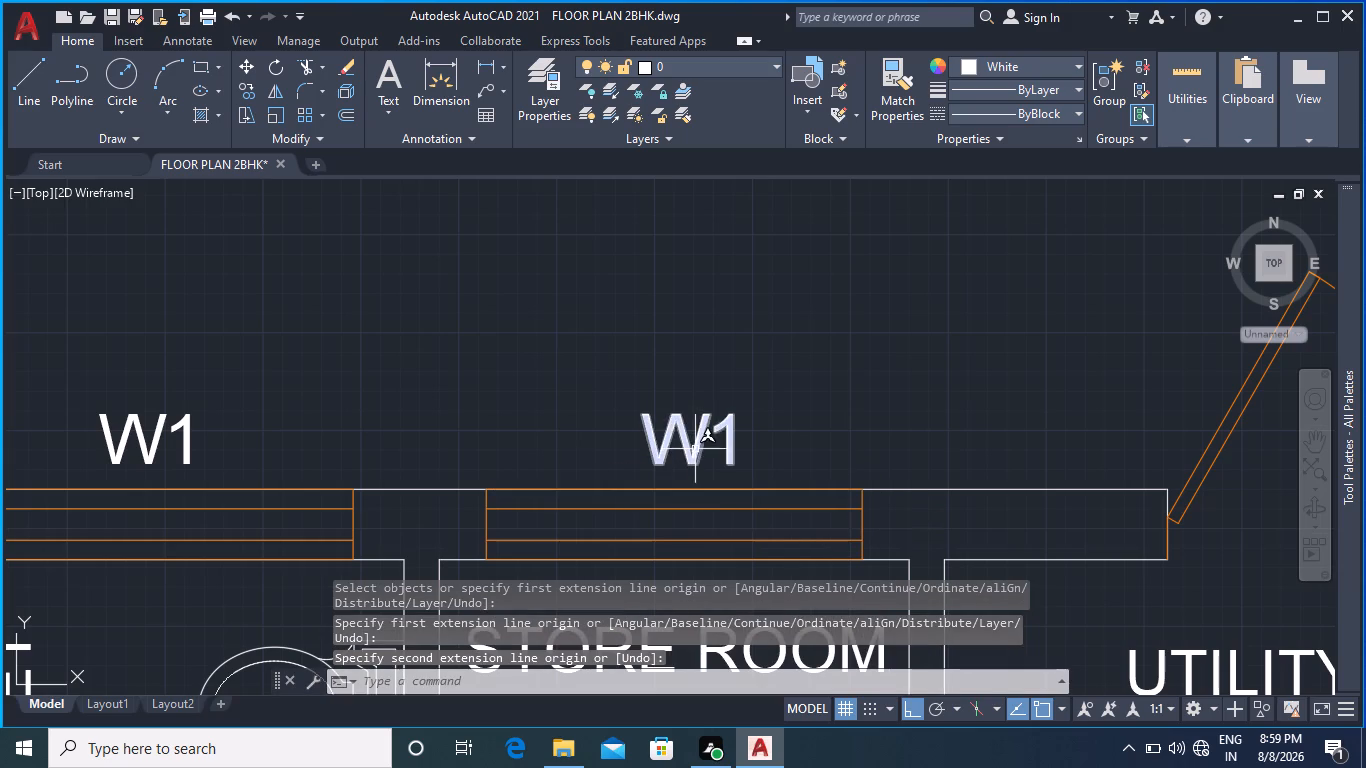
Edit the W1 tag above the store room's window, replacing the 1 with a space after the W.
double_click(695, 449)
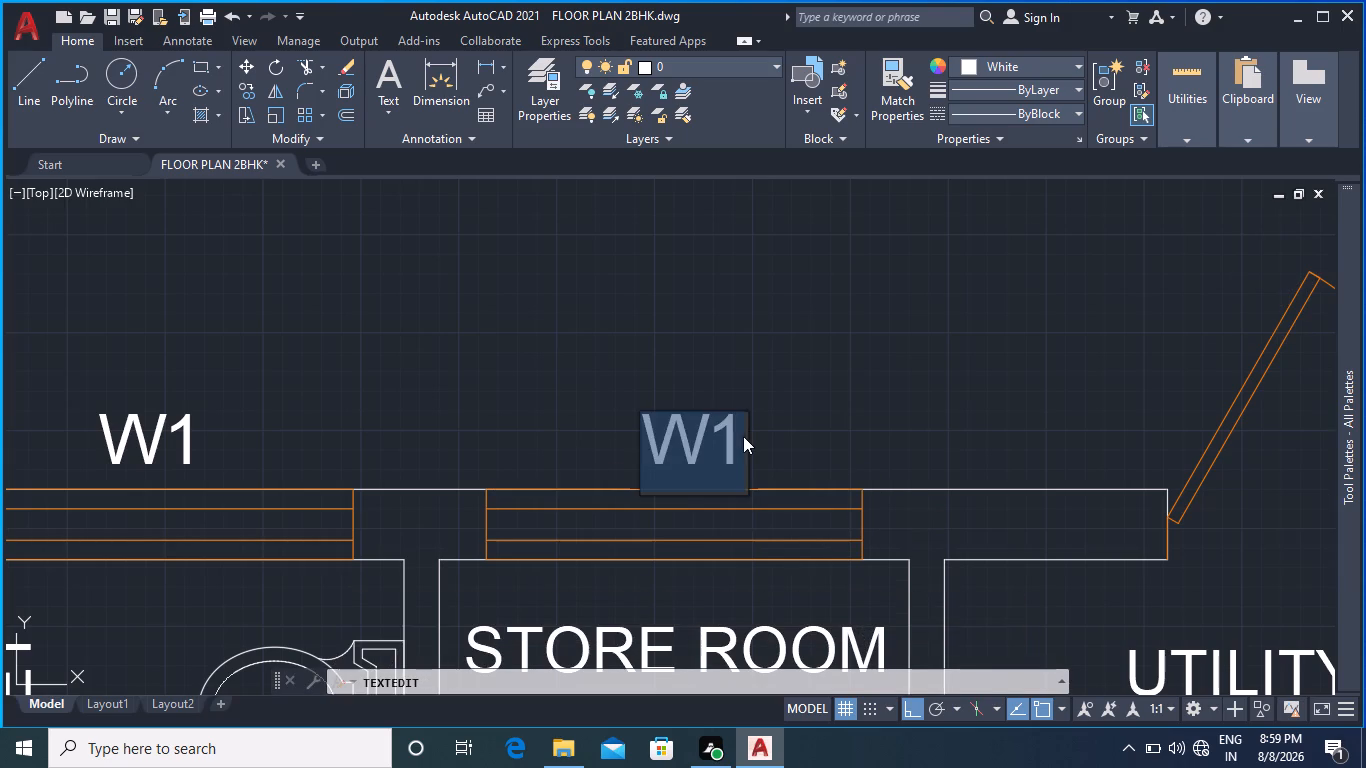
click(743, 436)
key(BackSpace)
key(space)
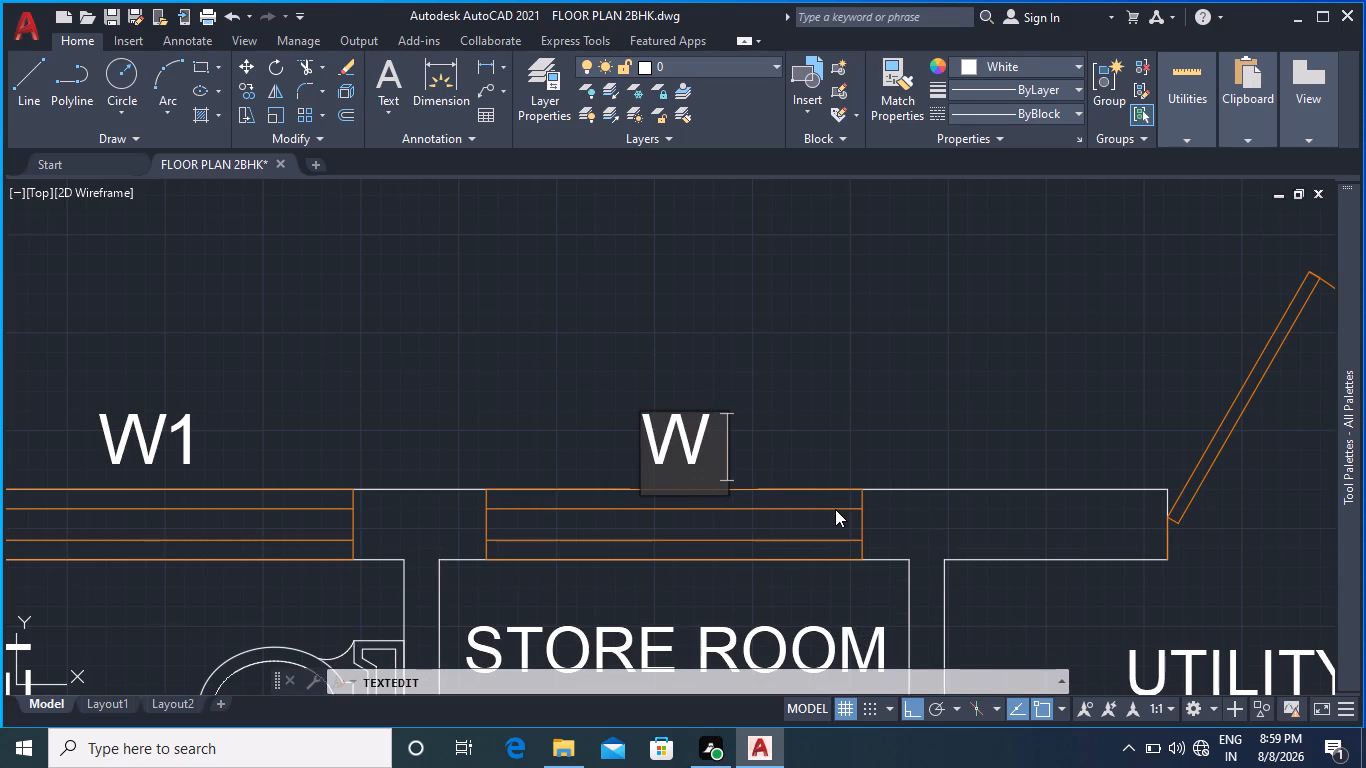
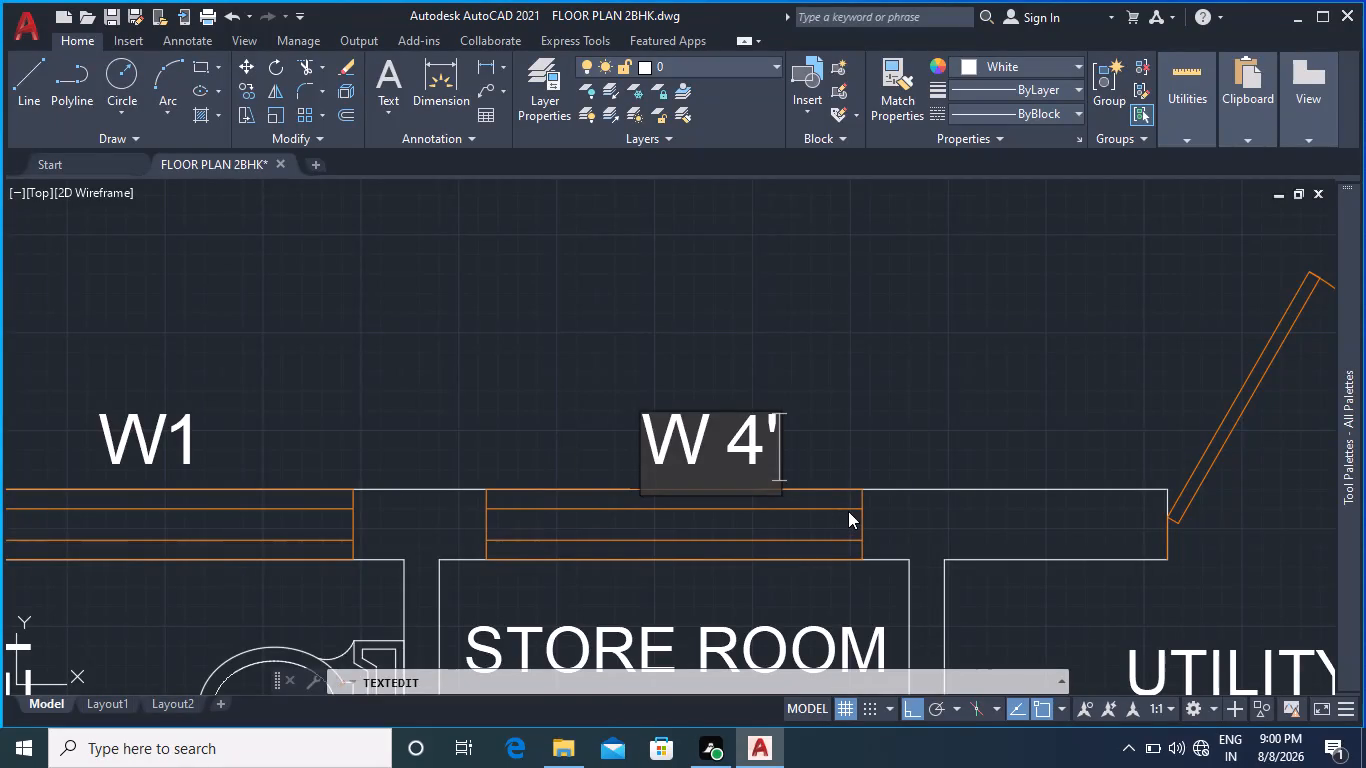
Finish editing the store room window's tag as W 4'.
click(828, 442)
Change the W1 tag above the common toilet's window to W 4'.
middle_drag(420, 400, 713, 398)
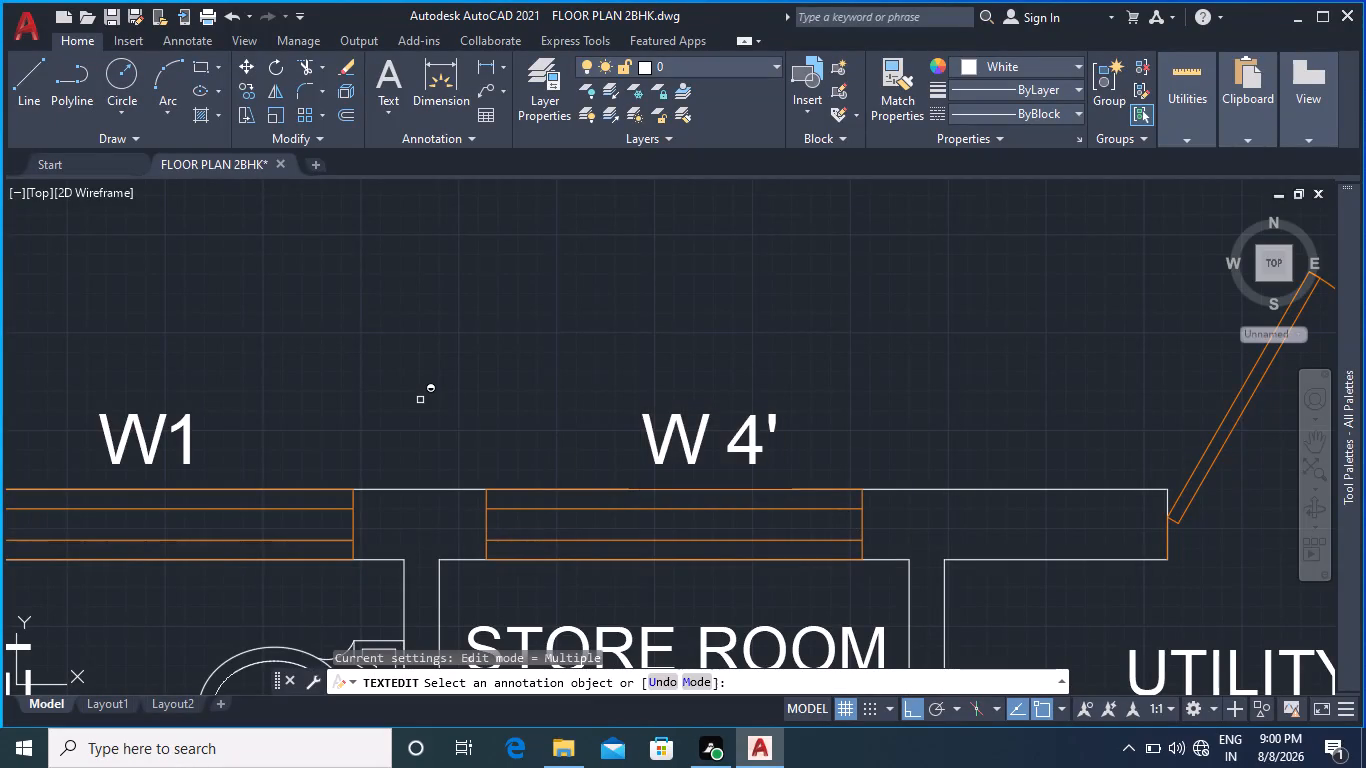
double_click(453, 433)
click(491, 429)
key(BackSpace)
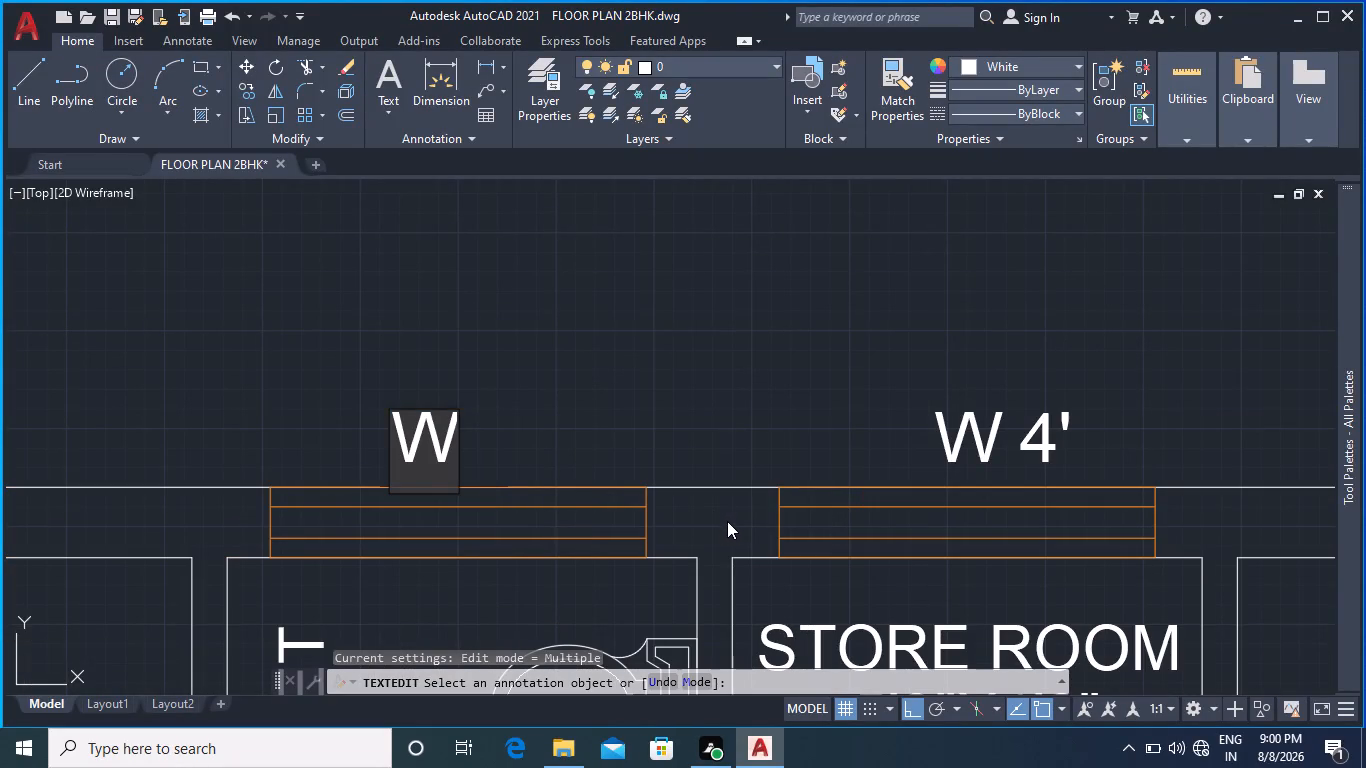
key(space)
key(4)
key(apostrophe)
key(Return)
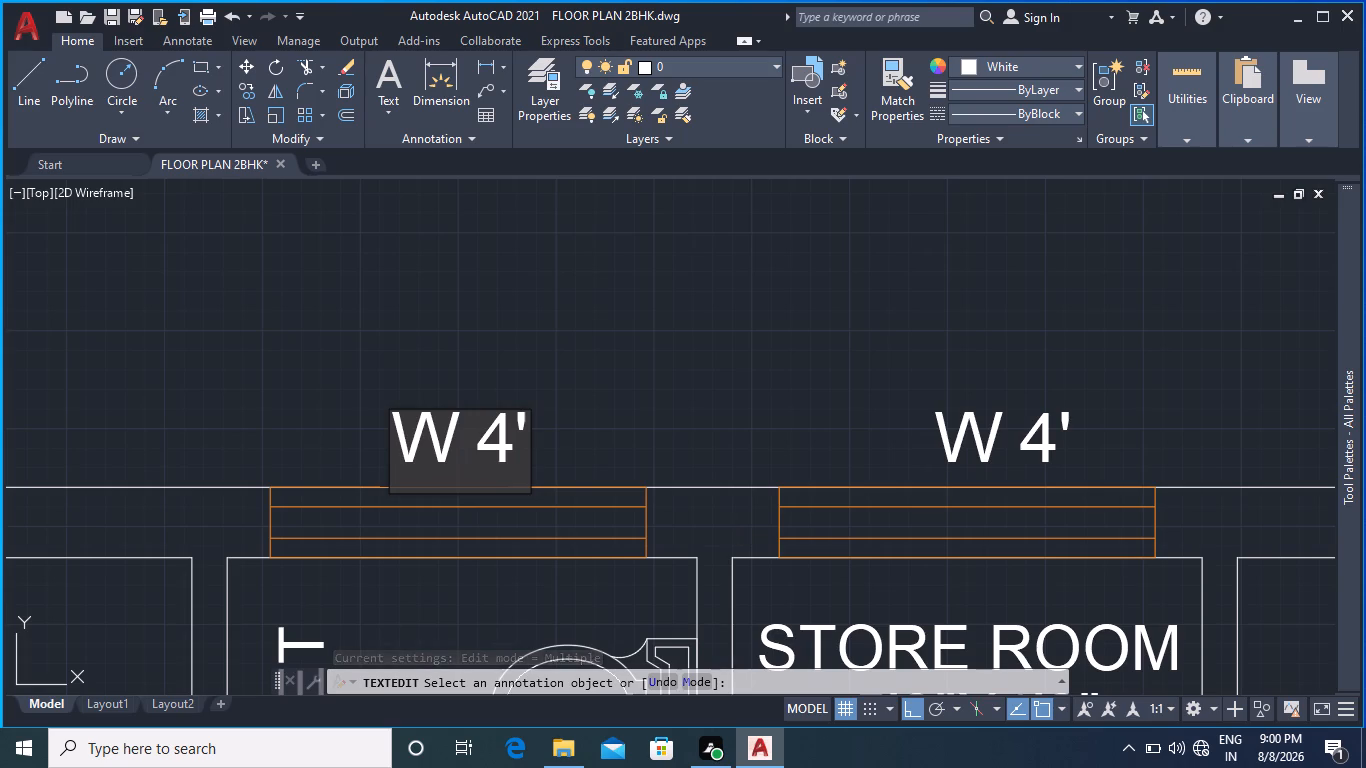
Change the W1 tag above bedroom 2's window to W 4'.
middle_drag(410, 419, 924, 410)
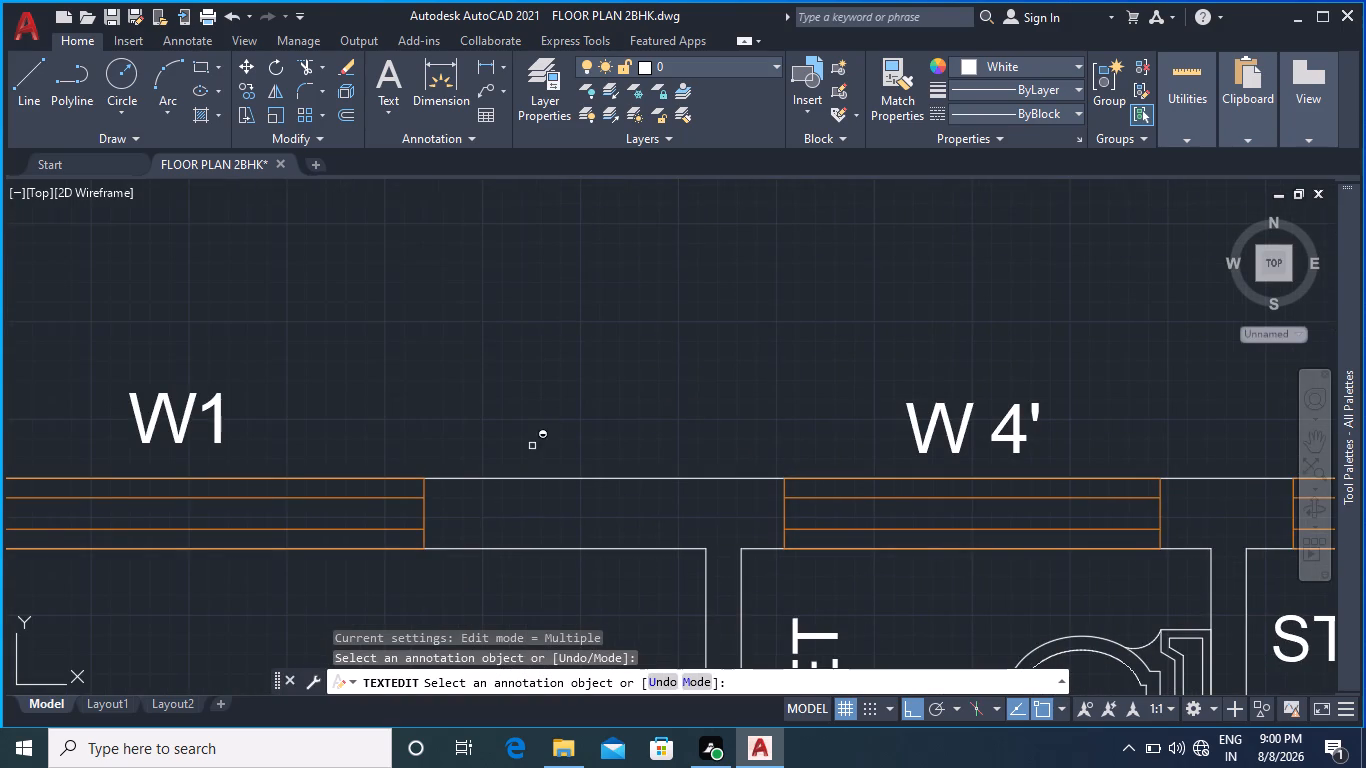
double_click(196, 417)
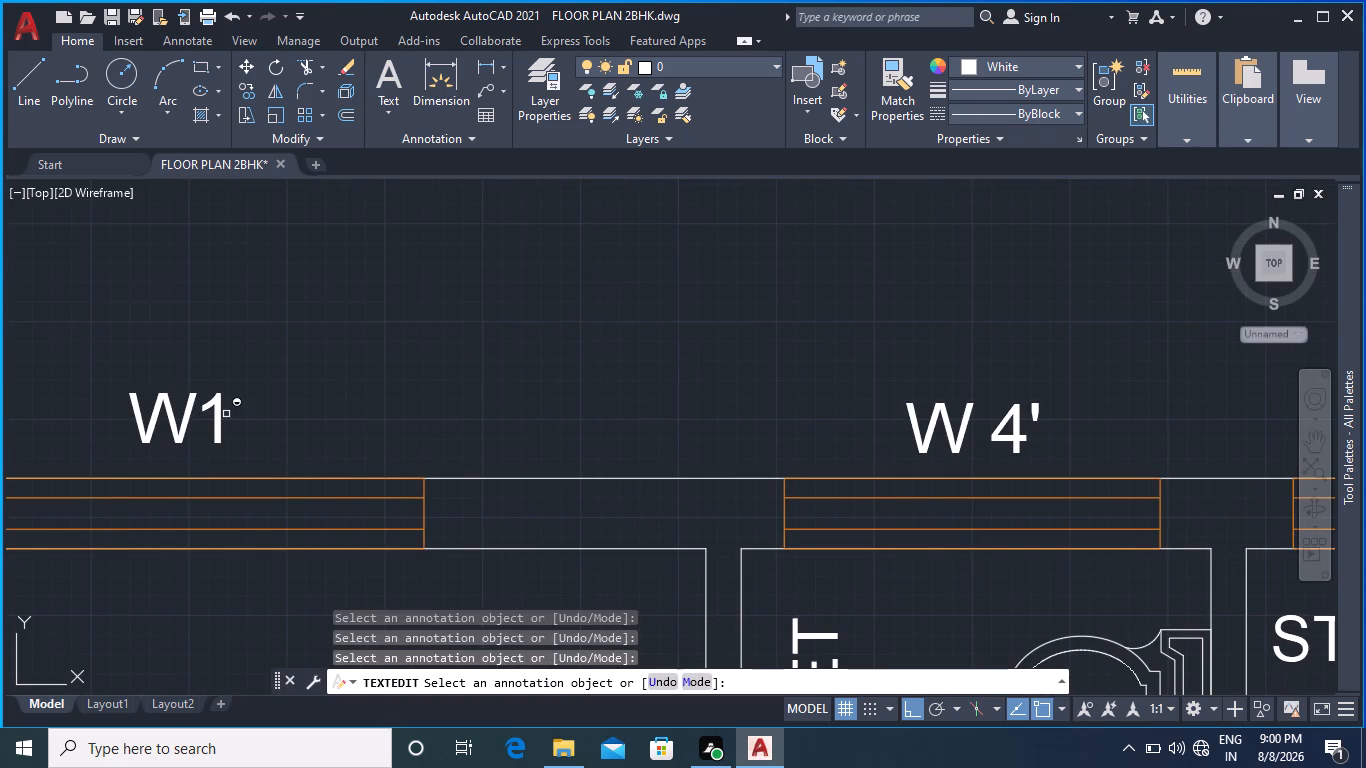
double_click(226, 413)
double_click(169, 415)
click(218, 420)
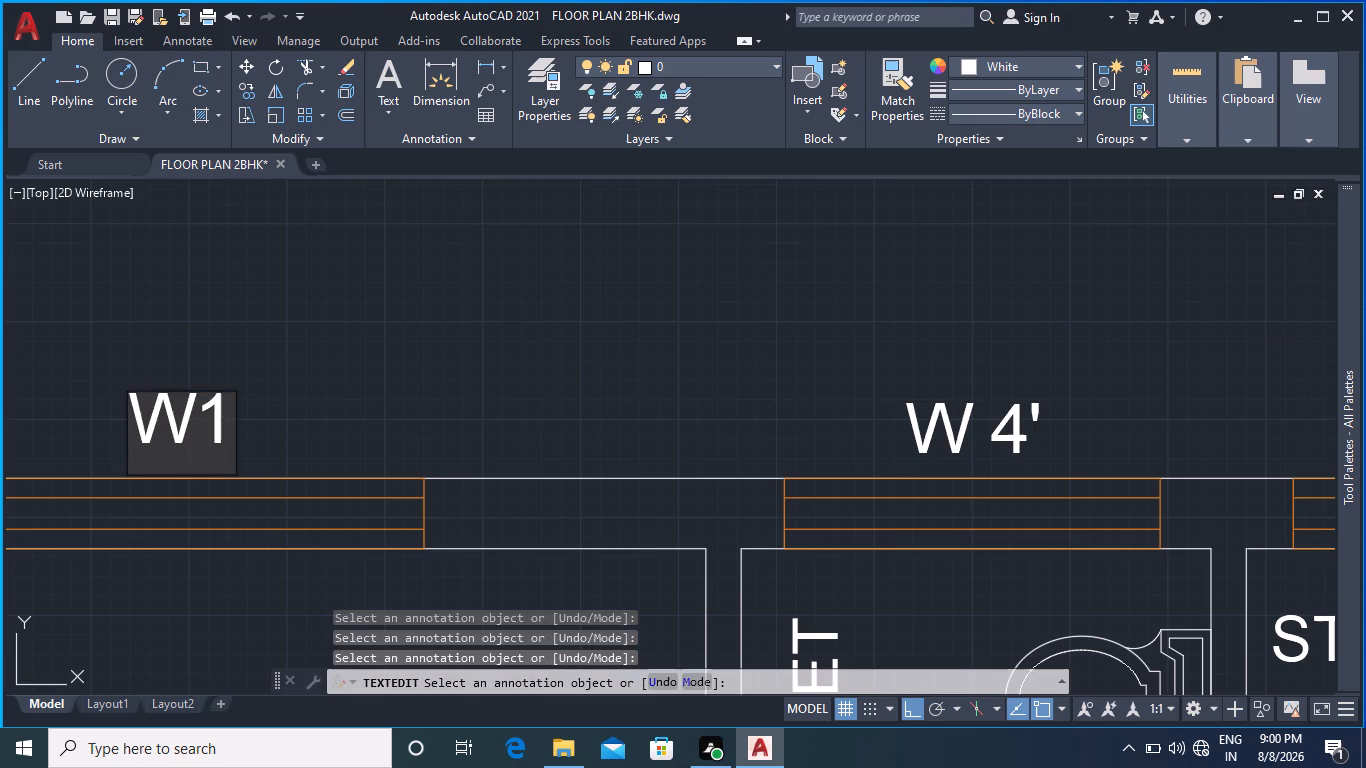
key(BackSpace)
key(space)
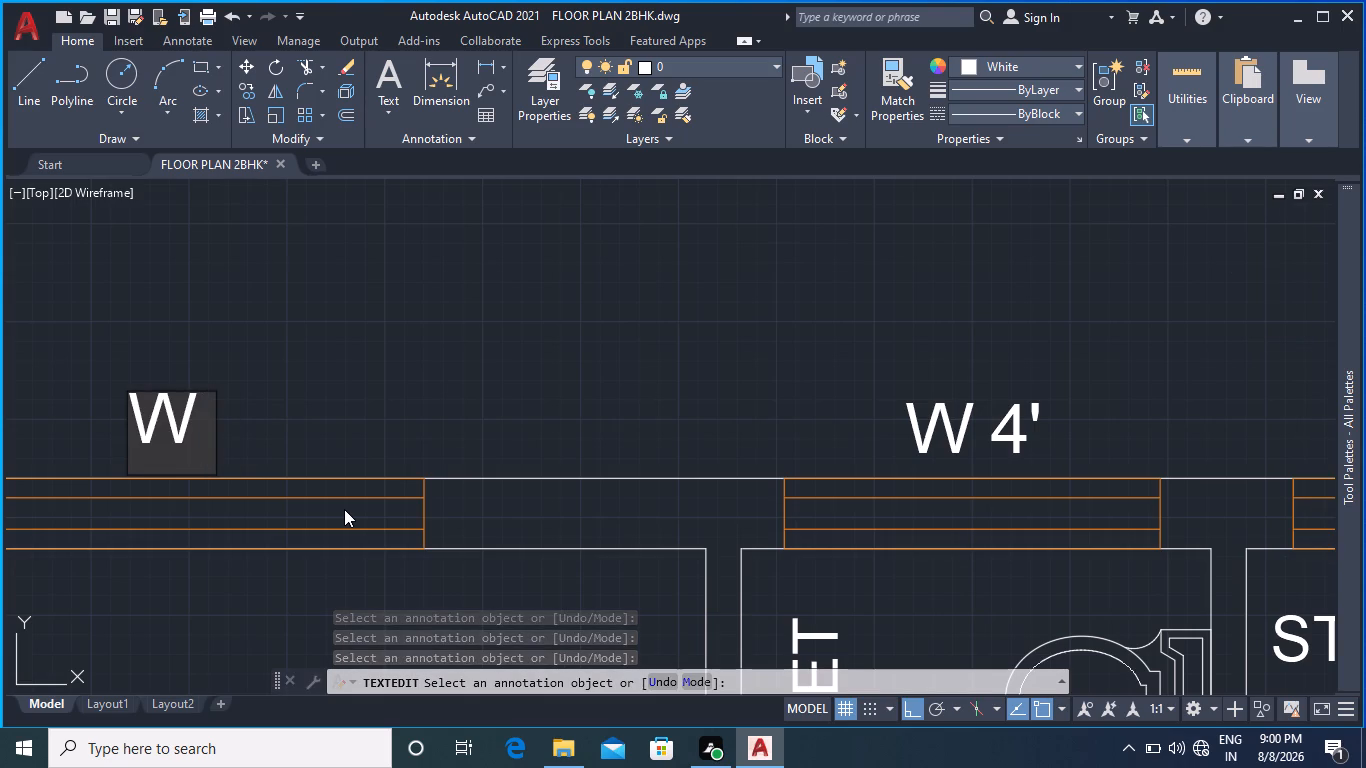
text(4)
key(apostrophe)
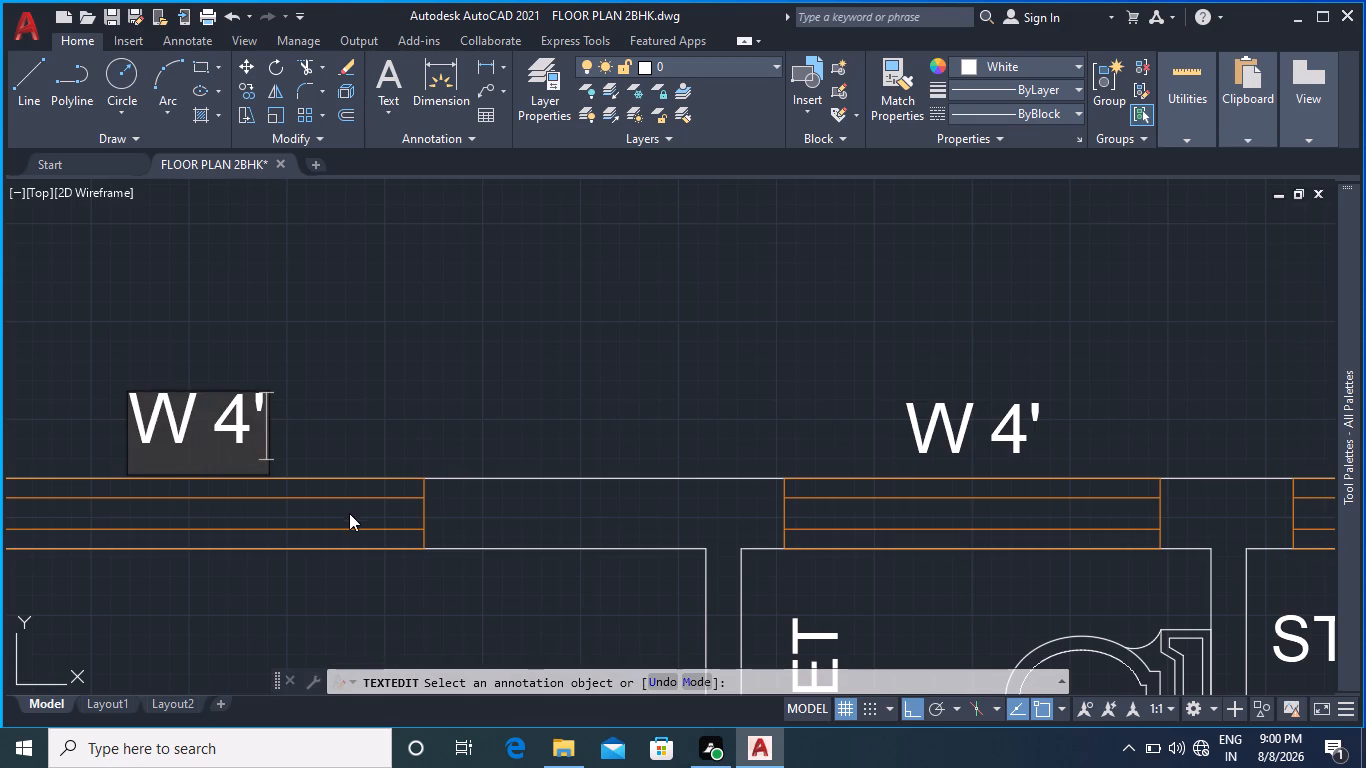
click(295, 370)
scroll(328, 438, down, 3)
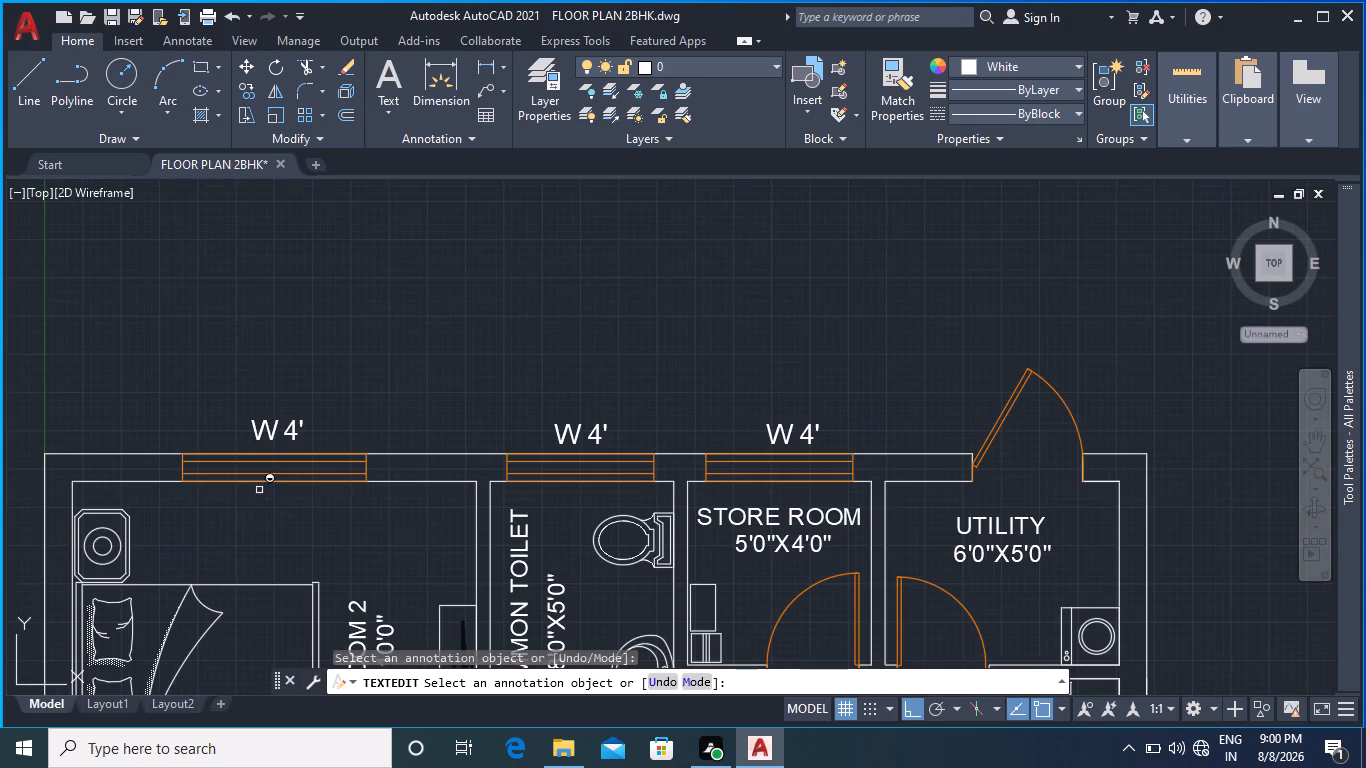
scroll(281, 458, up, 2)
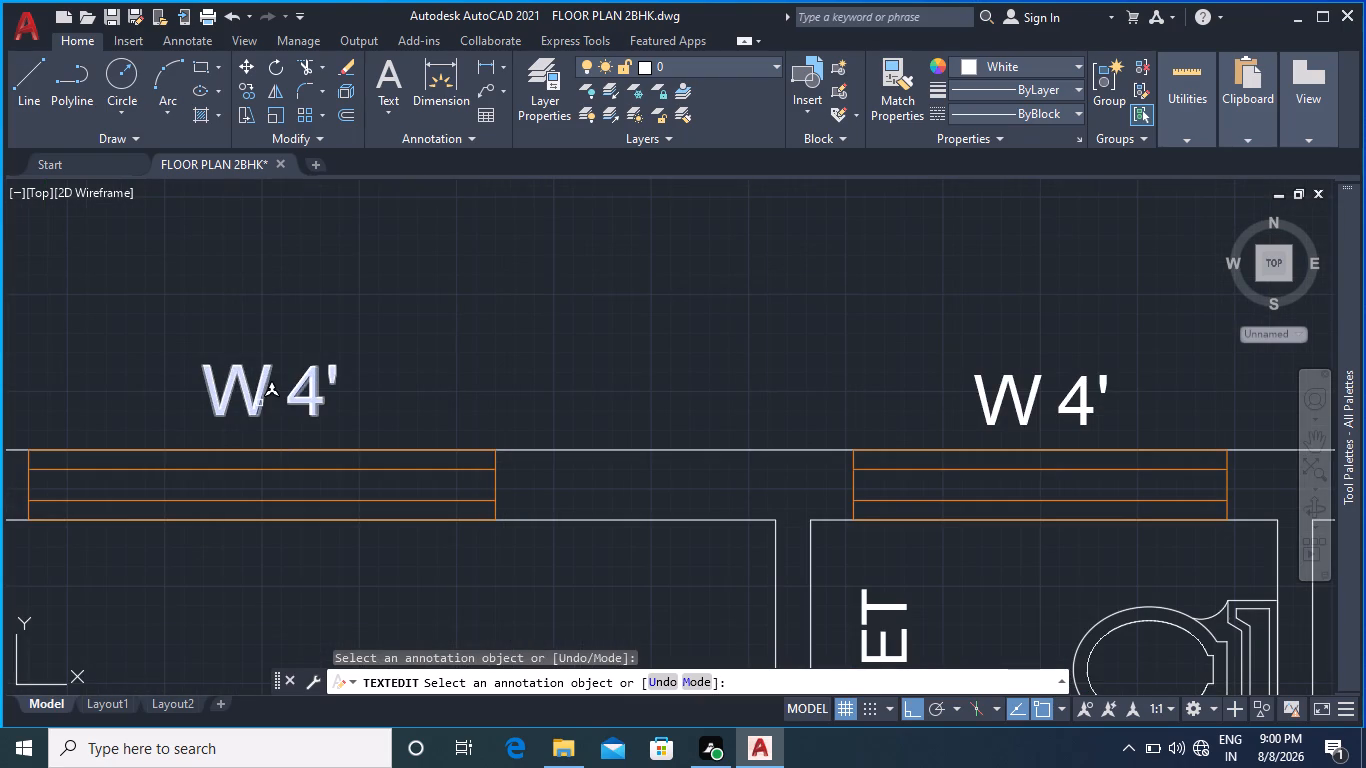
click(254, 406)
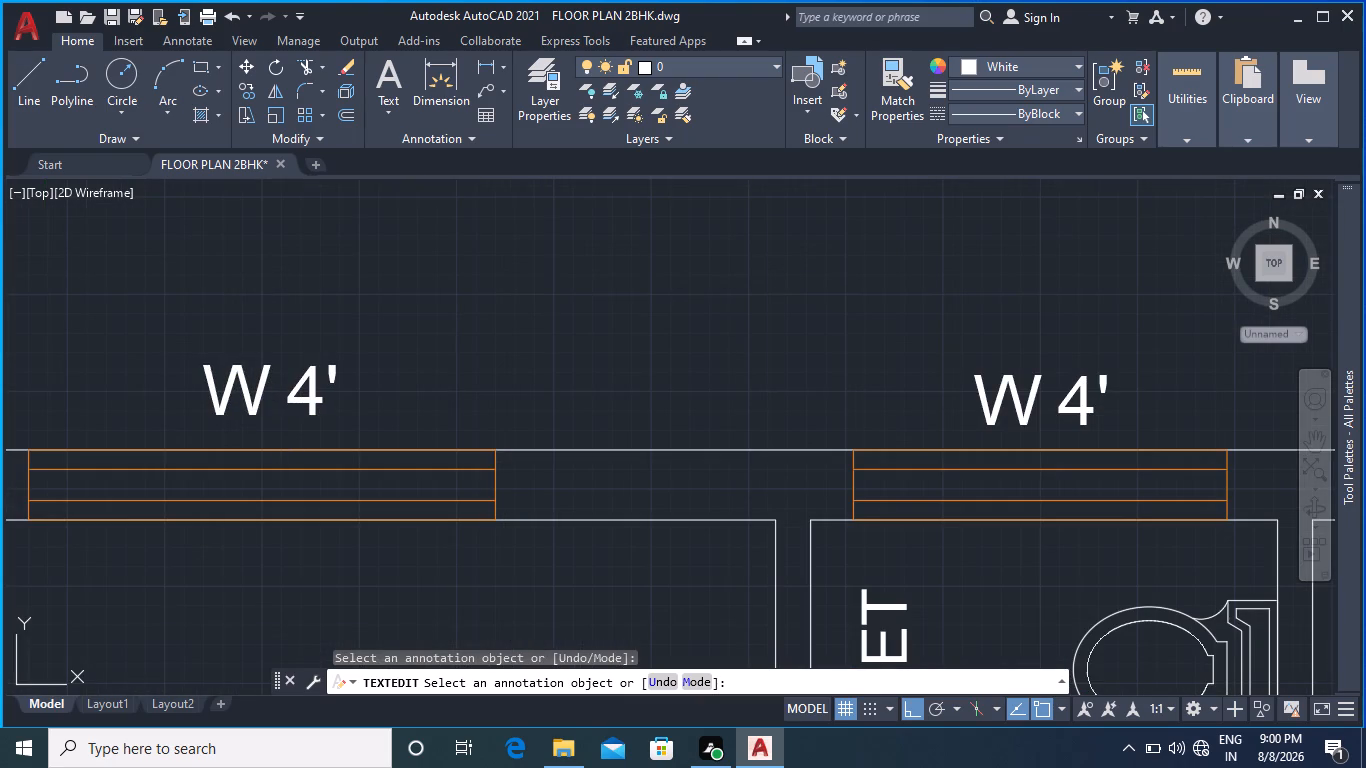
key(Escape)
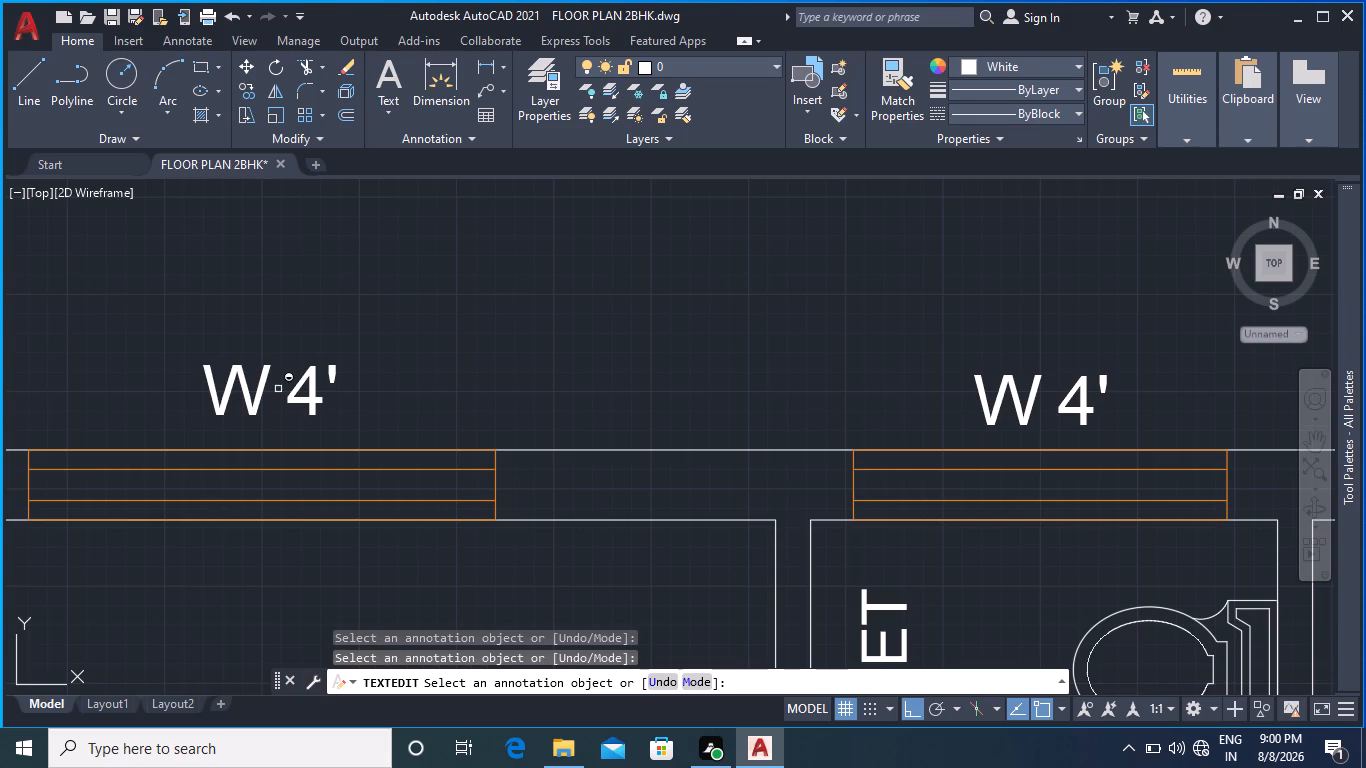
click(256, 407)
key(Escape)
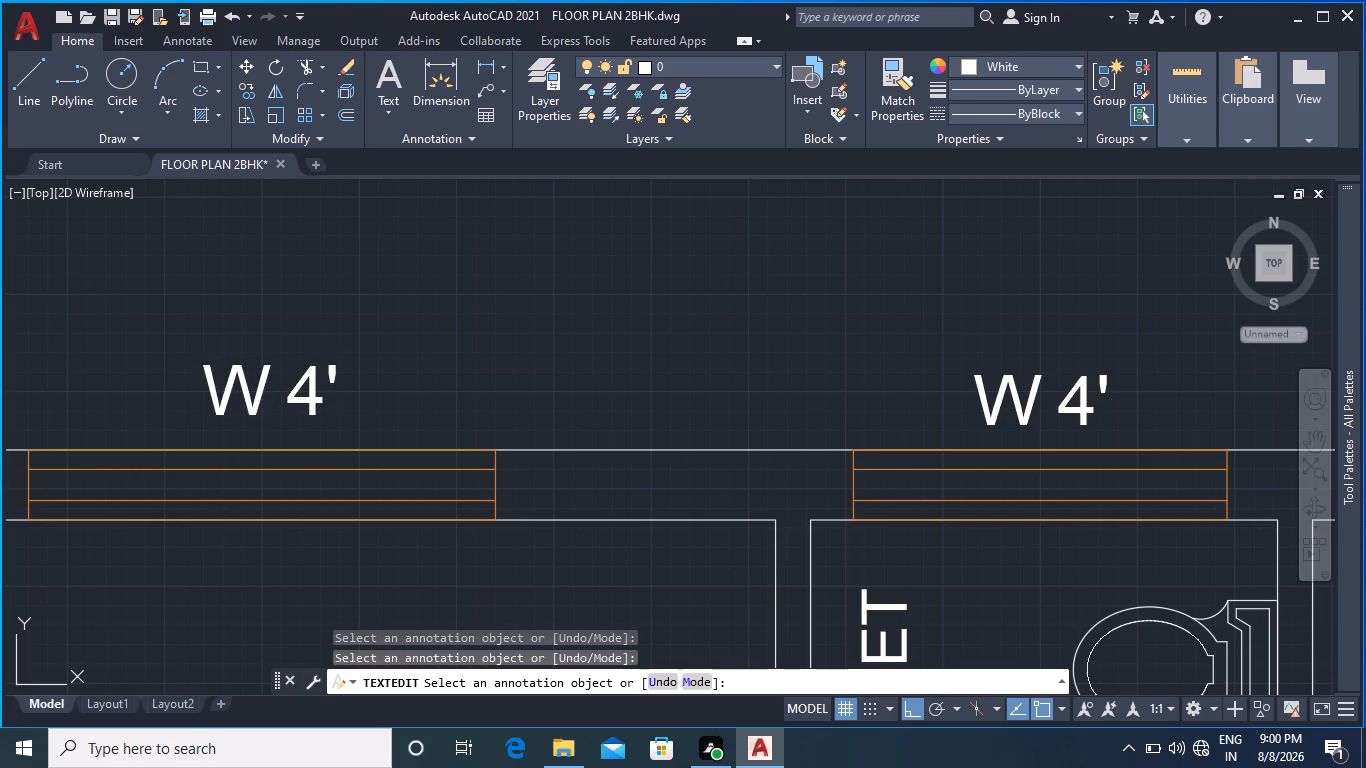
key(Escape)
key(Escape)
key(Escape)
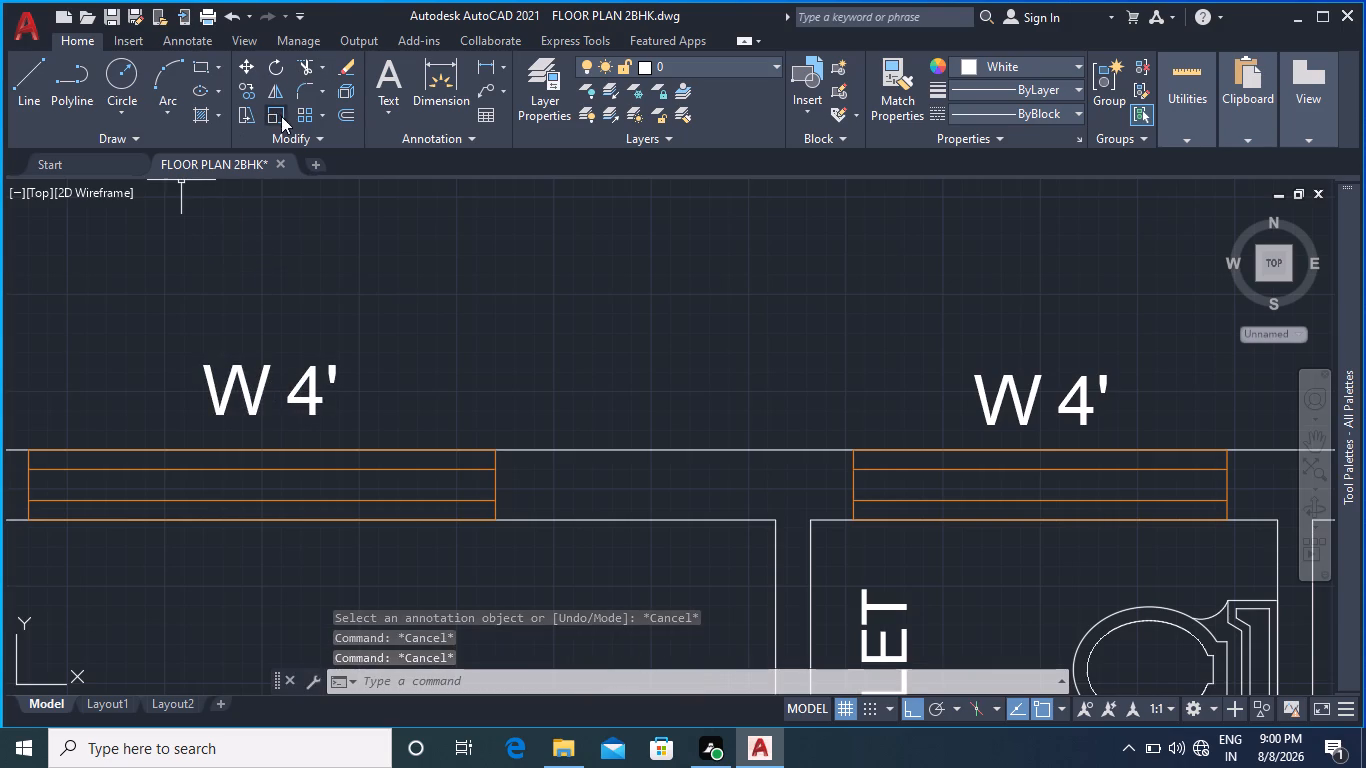
Move bedroom 2's W 4' window tag straight down by its insertion point, closer to the outer wall line.
click(256, 399)
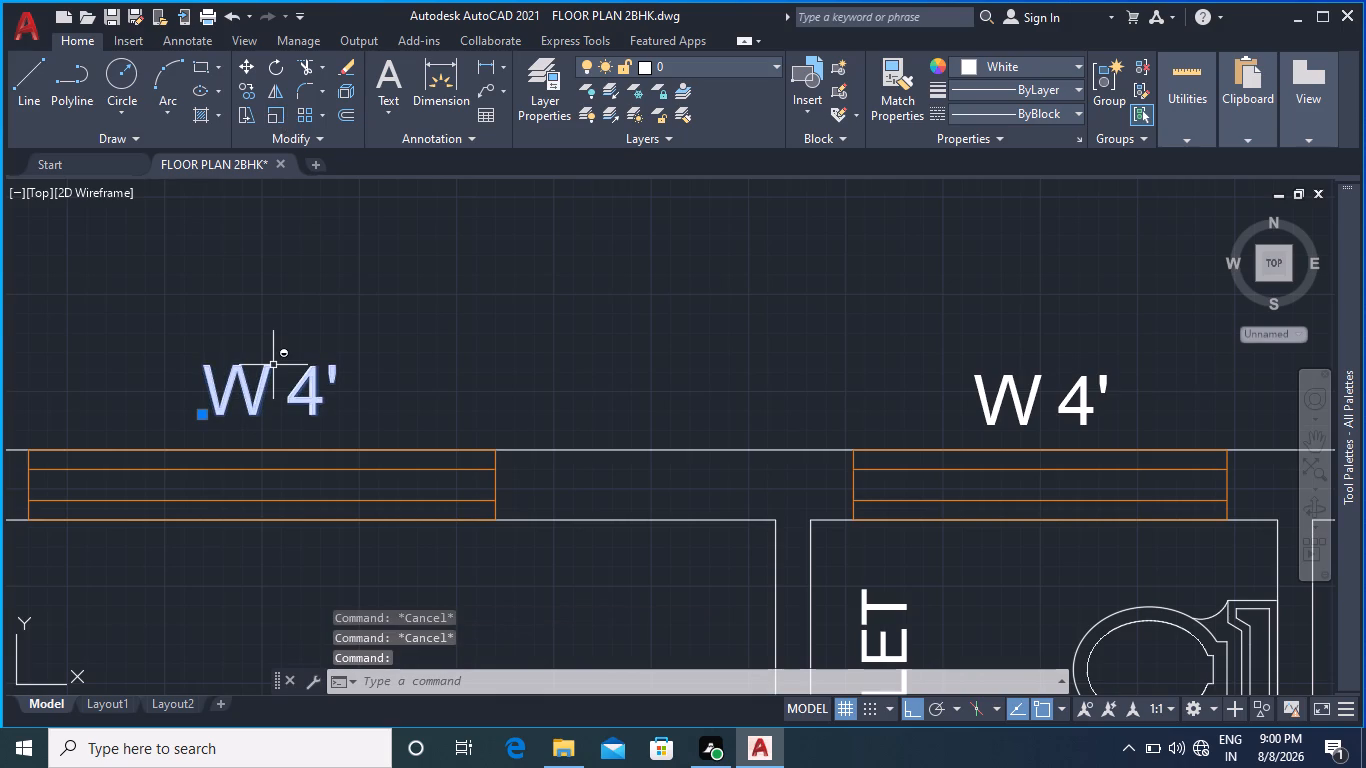
scroll(213, 414, up, 2)
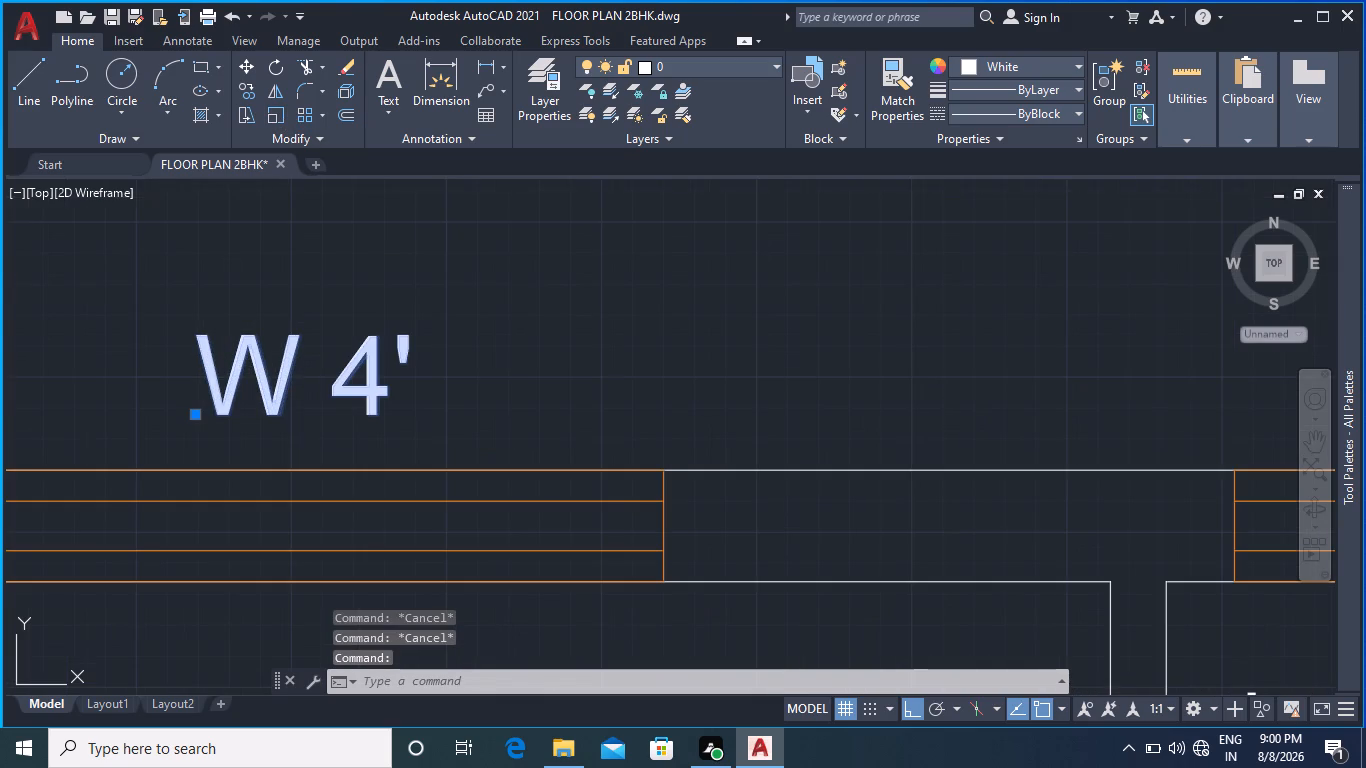
click(188, 415)
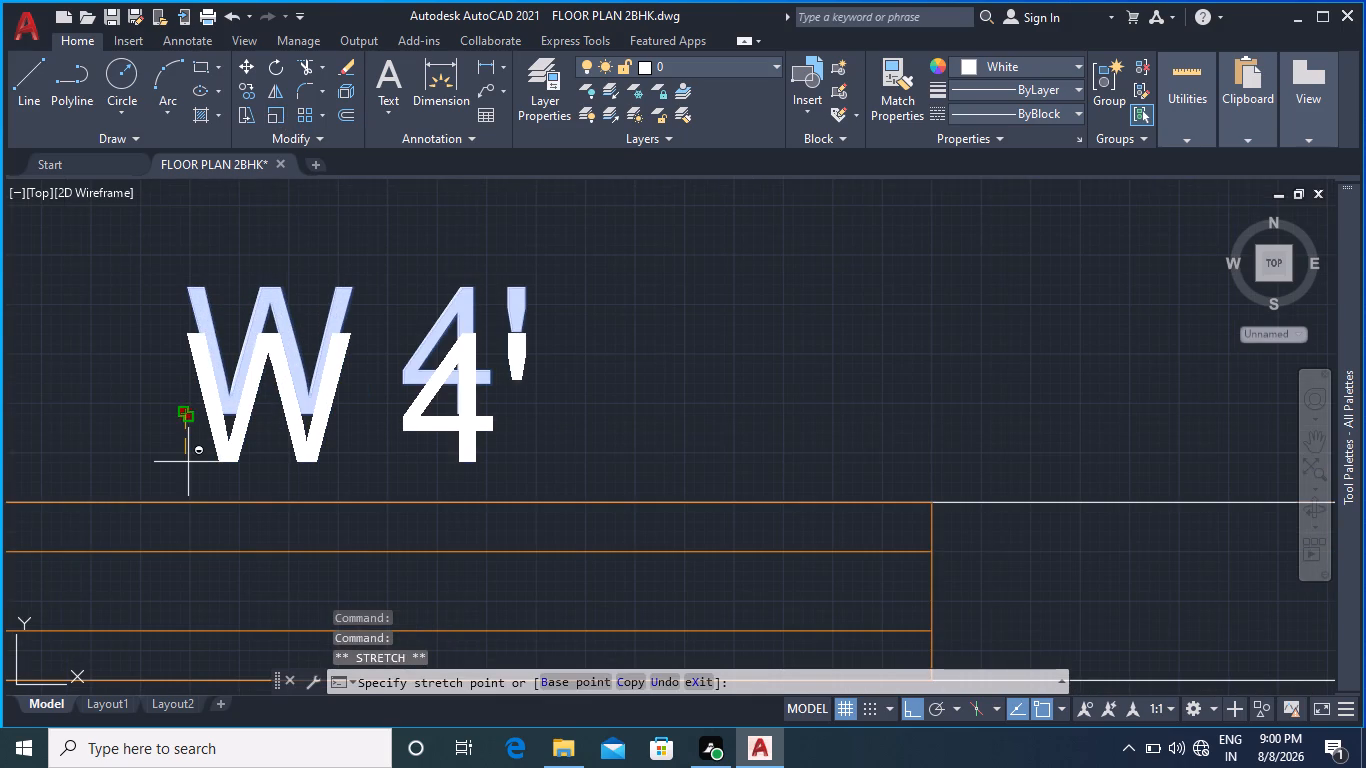
click(188, 462)
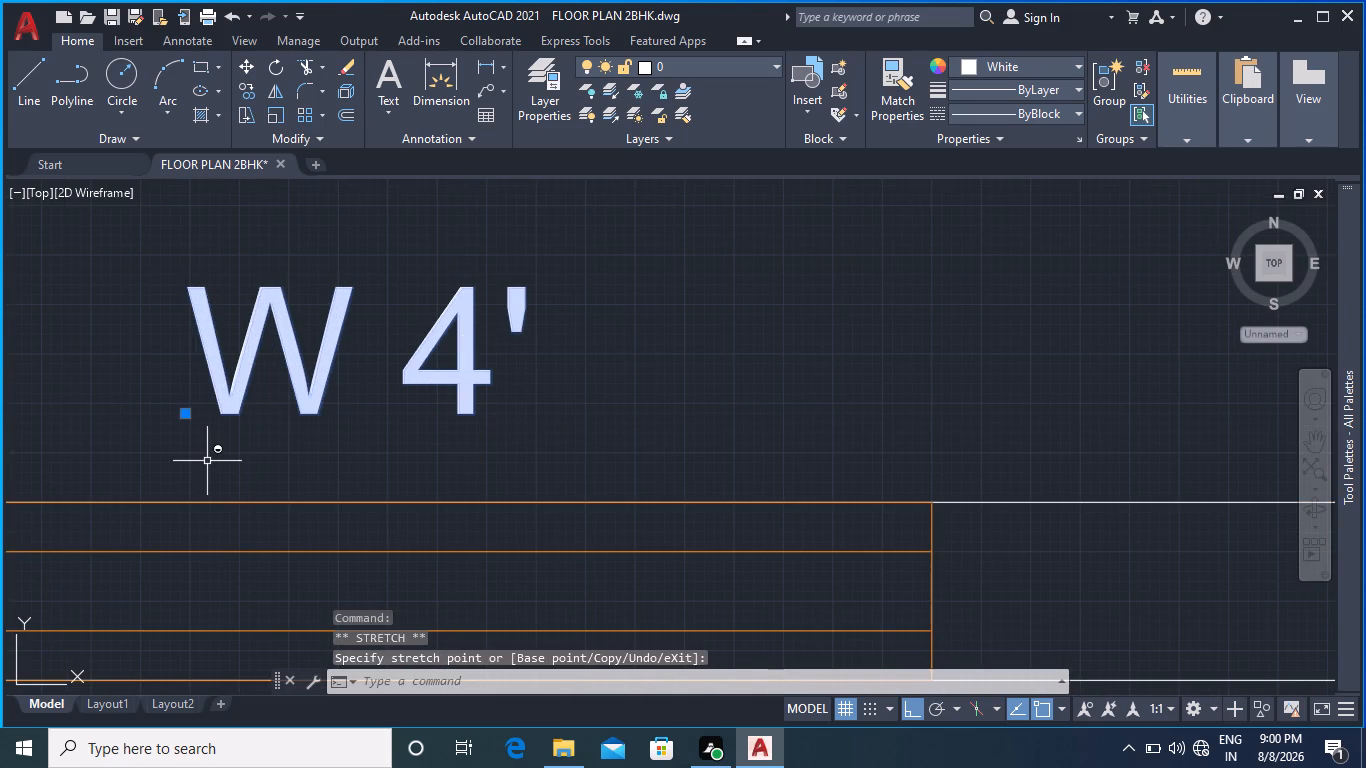
click(180, 415)
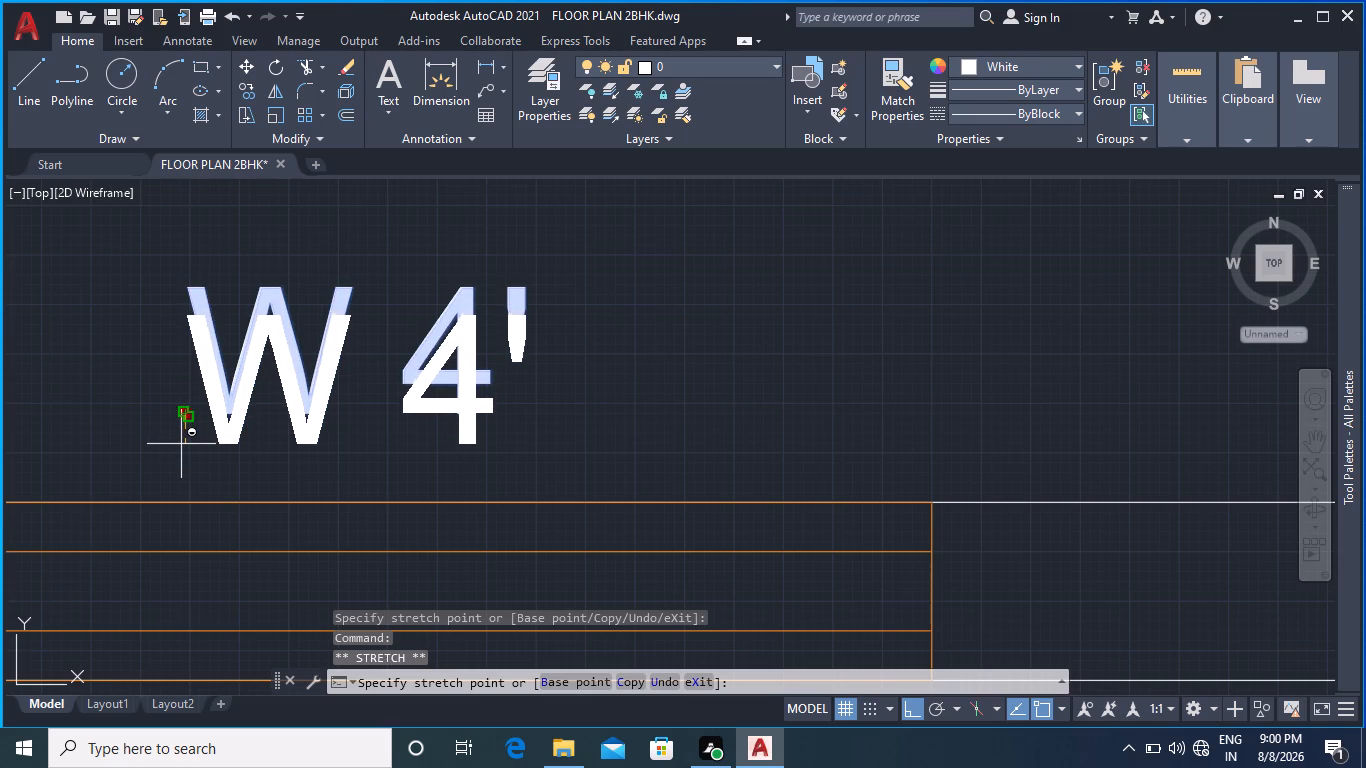
click(181, 444)
click(185, 417)
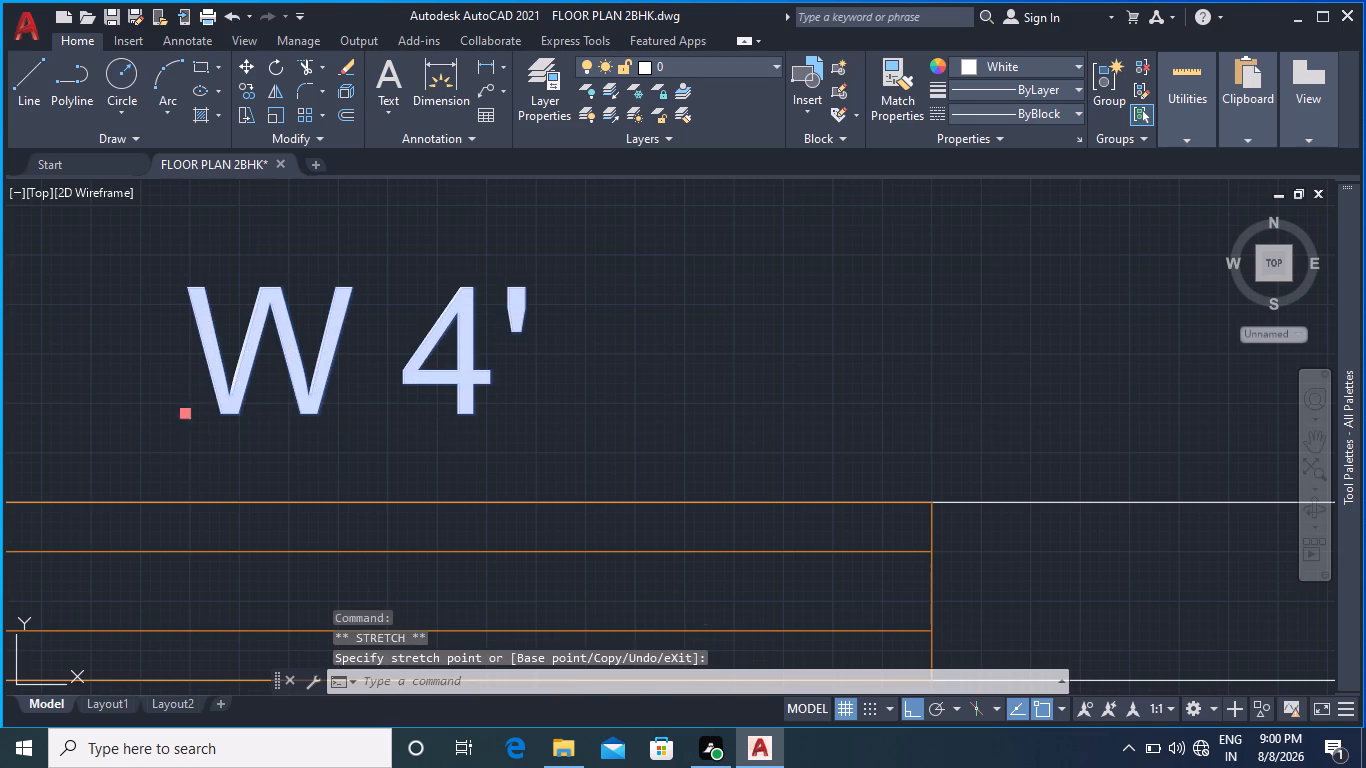
click(173, 458)
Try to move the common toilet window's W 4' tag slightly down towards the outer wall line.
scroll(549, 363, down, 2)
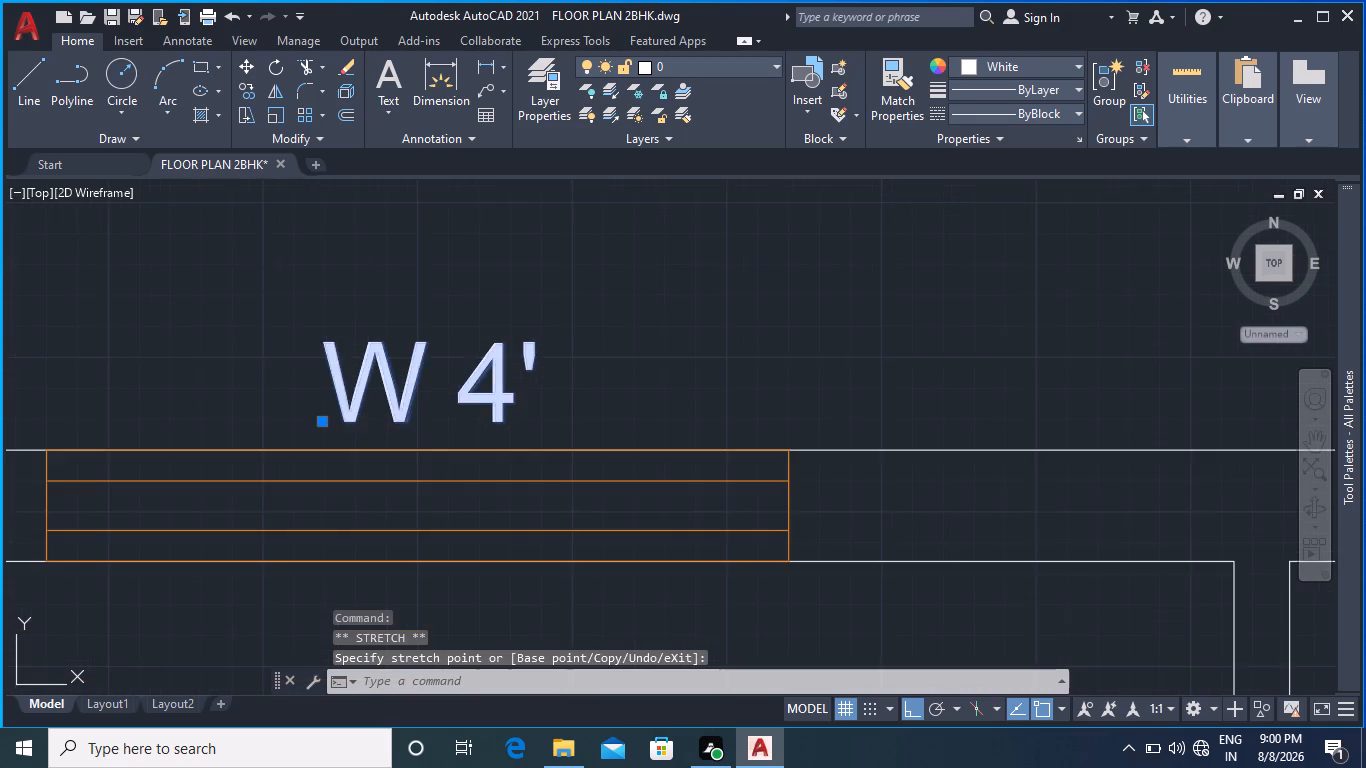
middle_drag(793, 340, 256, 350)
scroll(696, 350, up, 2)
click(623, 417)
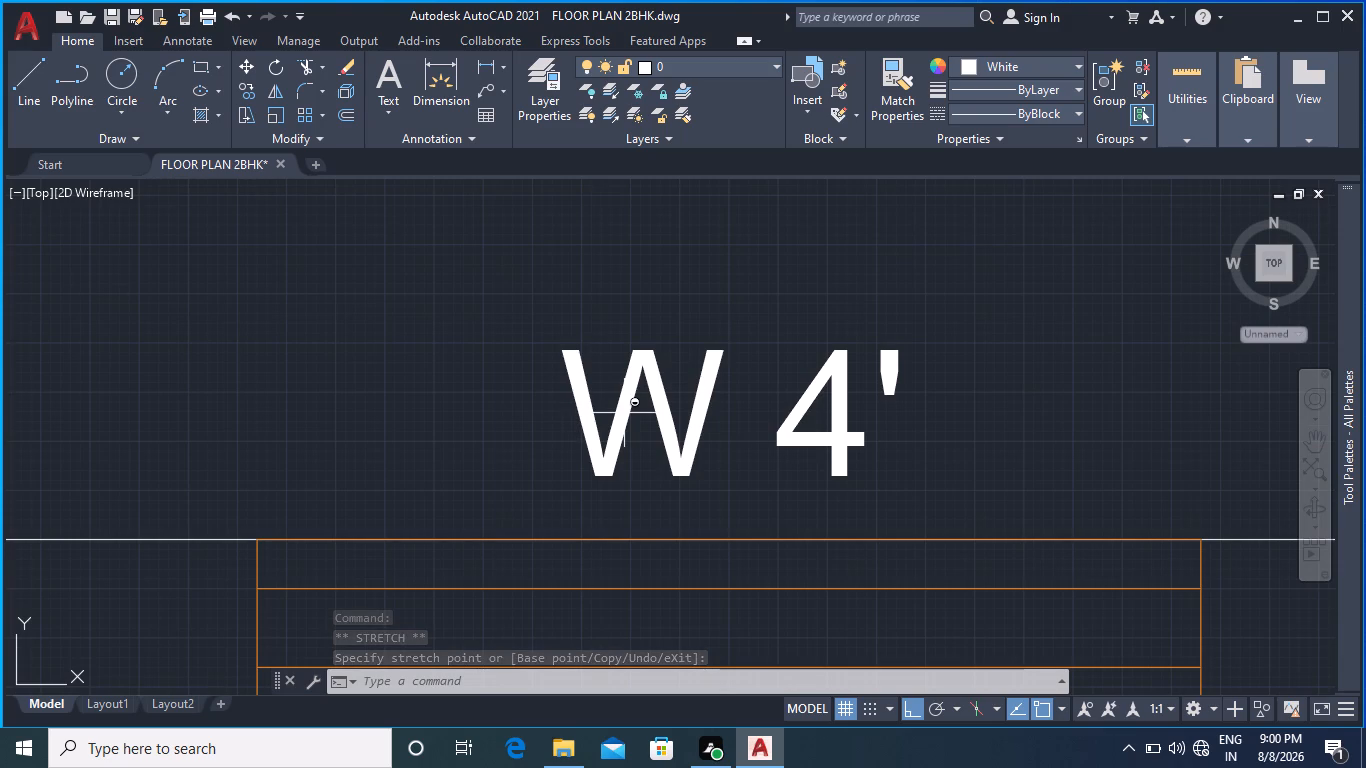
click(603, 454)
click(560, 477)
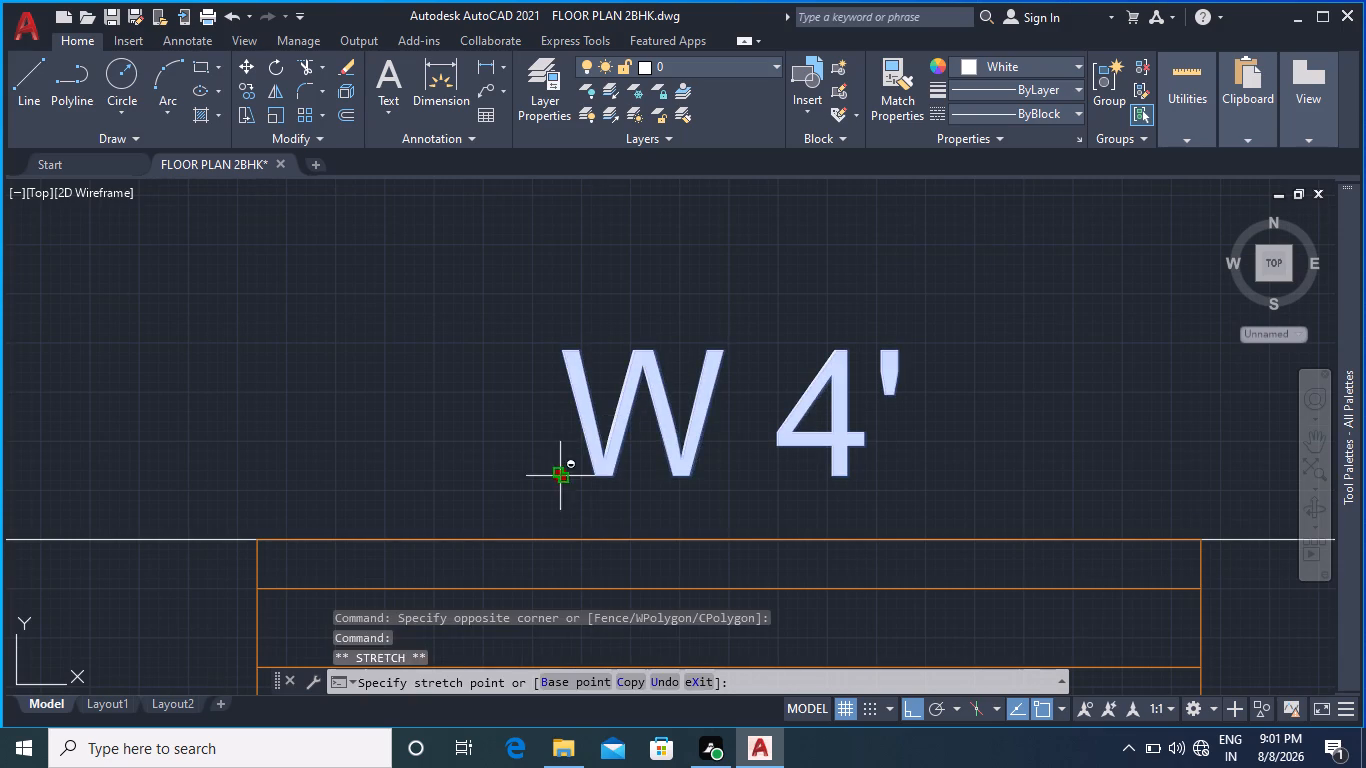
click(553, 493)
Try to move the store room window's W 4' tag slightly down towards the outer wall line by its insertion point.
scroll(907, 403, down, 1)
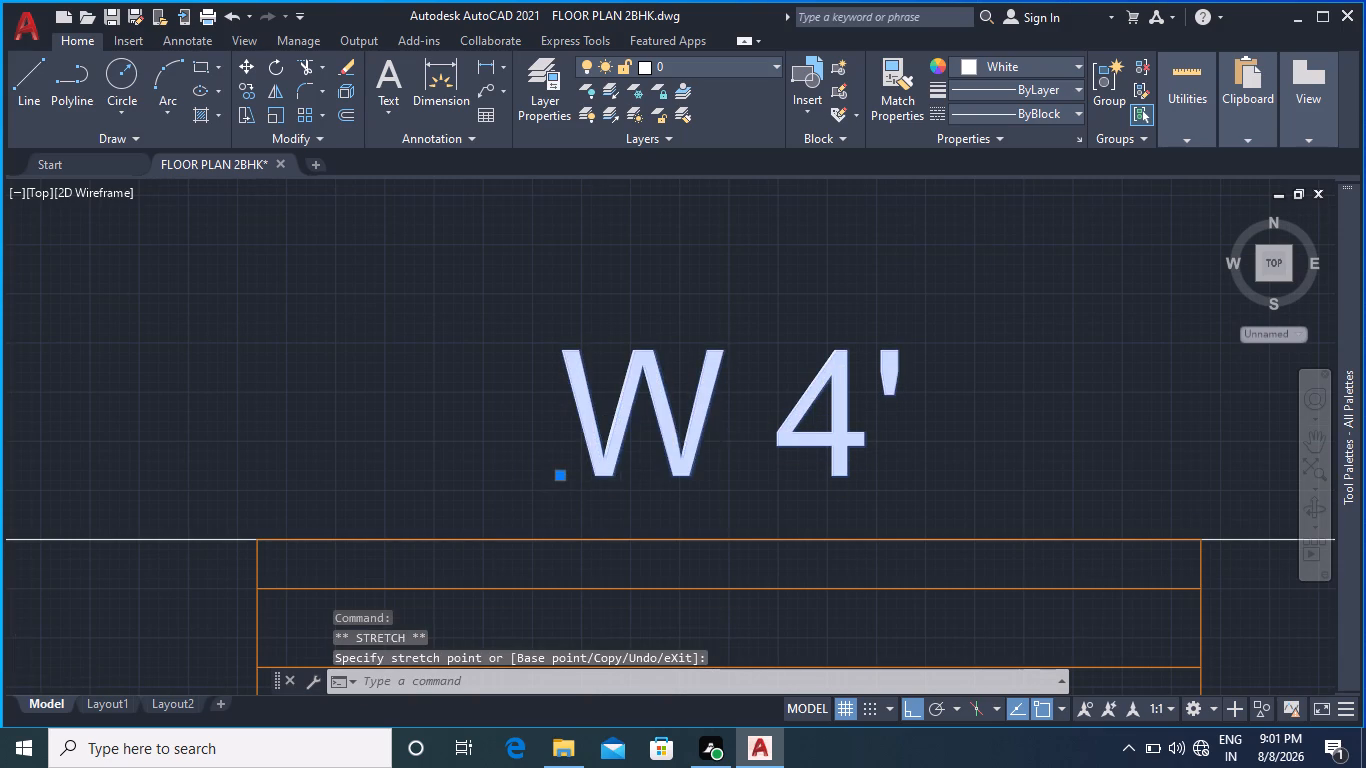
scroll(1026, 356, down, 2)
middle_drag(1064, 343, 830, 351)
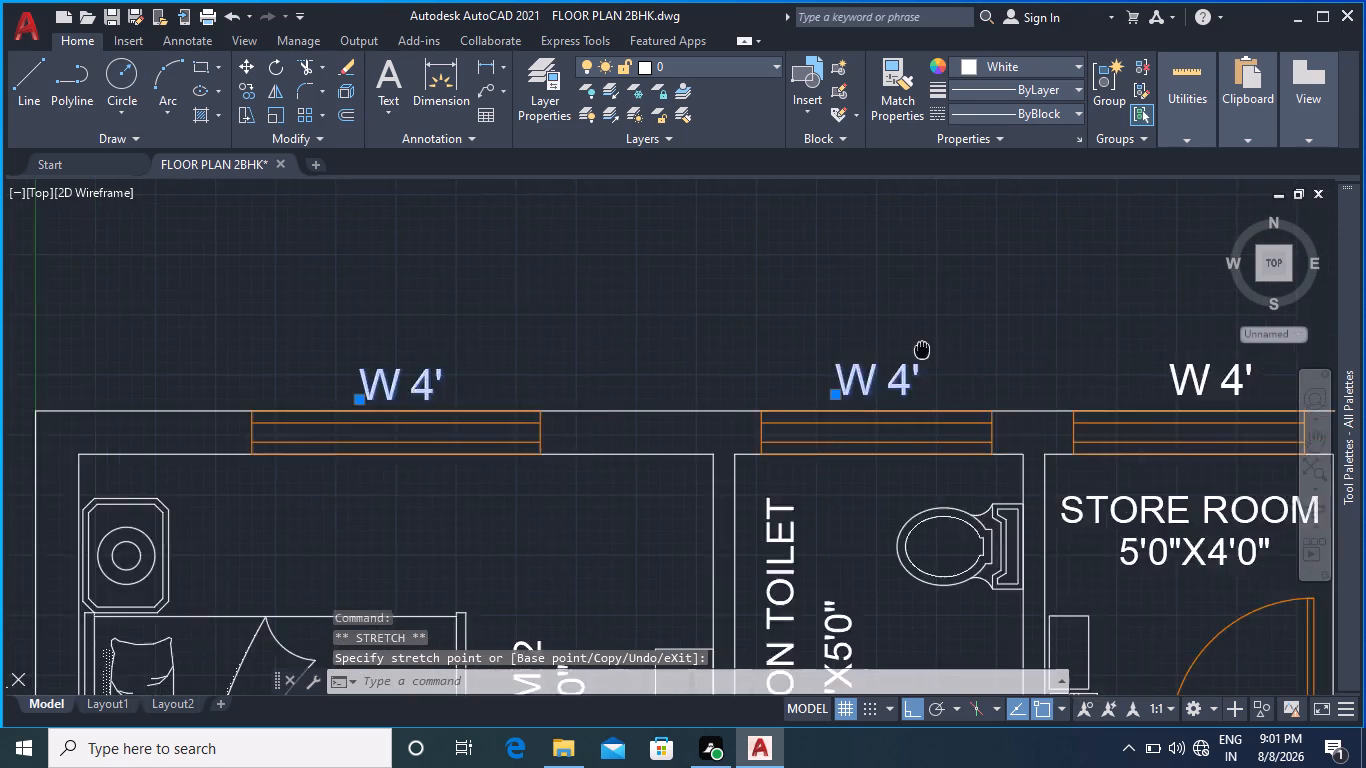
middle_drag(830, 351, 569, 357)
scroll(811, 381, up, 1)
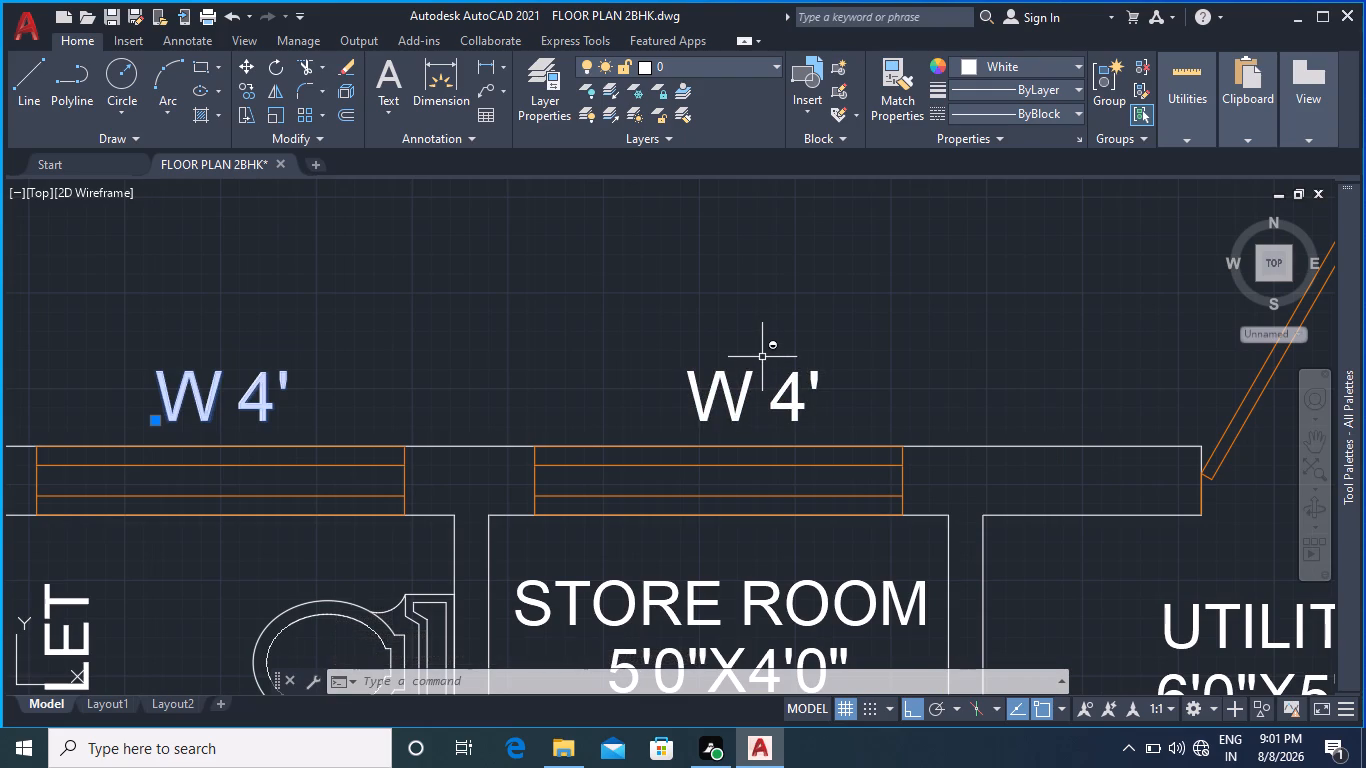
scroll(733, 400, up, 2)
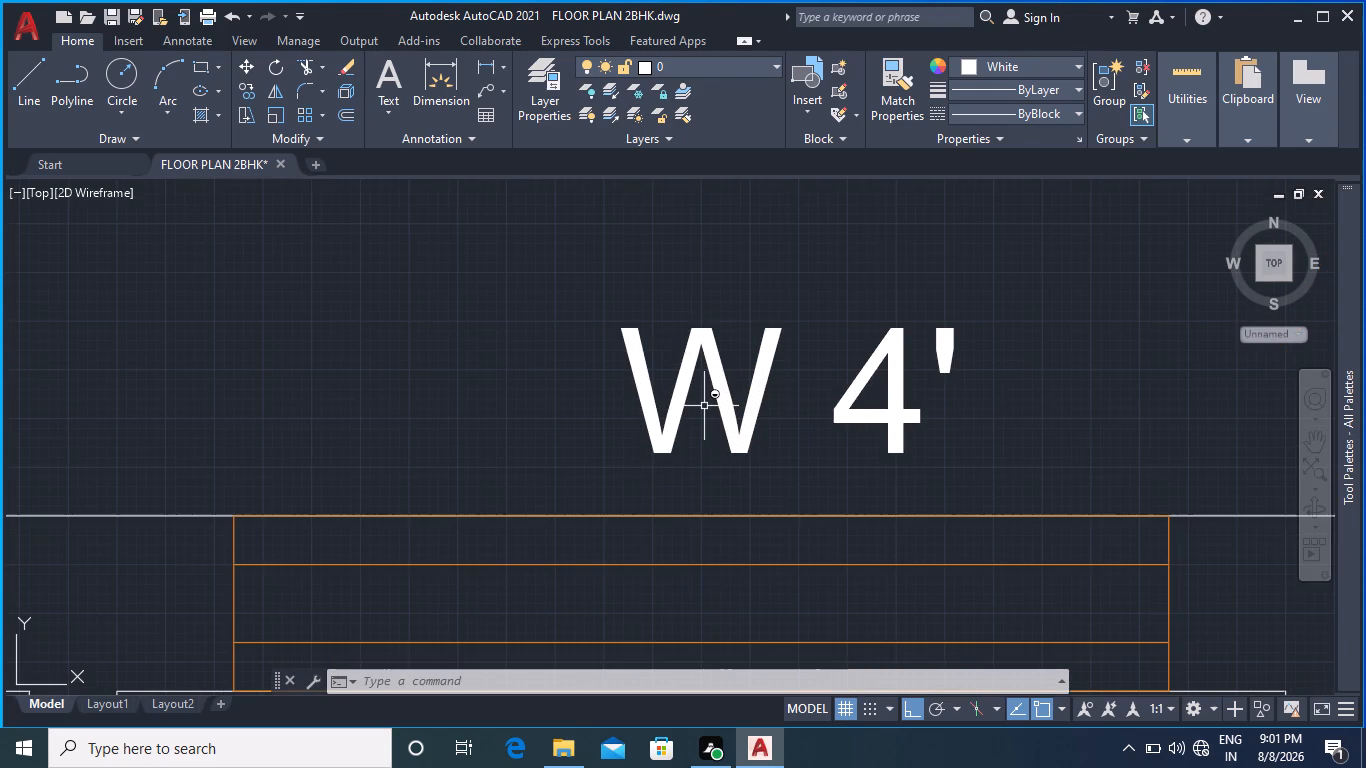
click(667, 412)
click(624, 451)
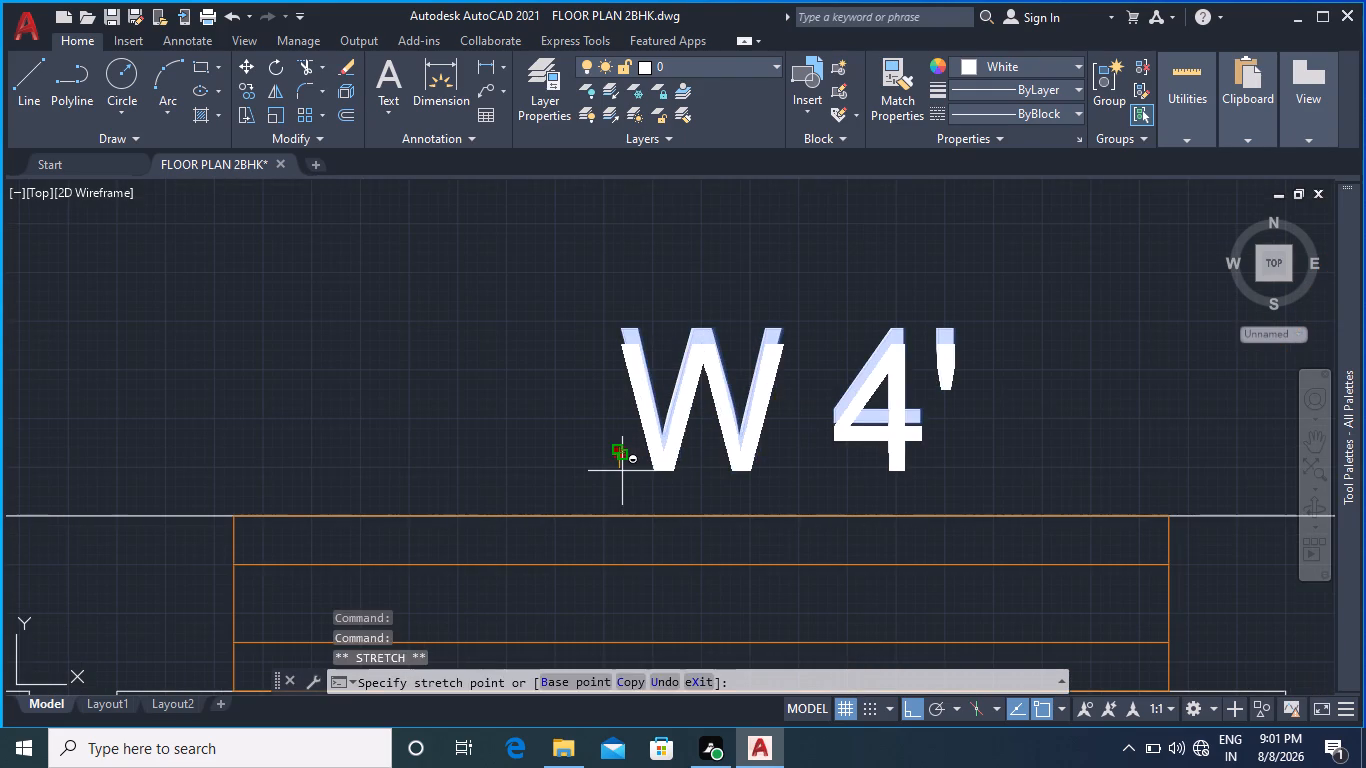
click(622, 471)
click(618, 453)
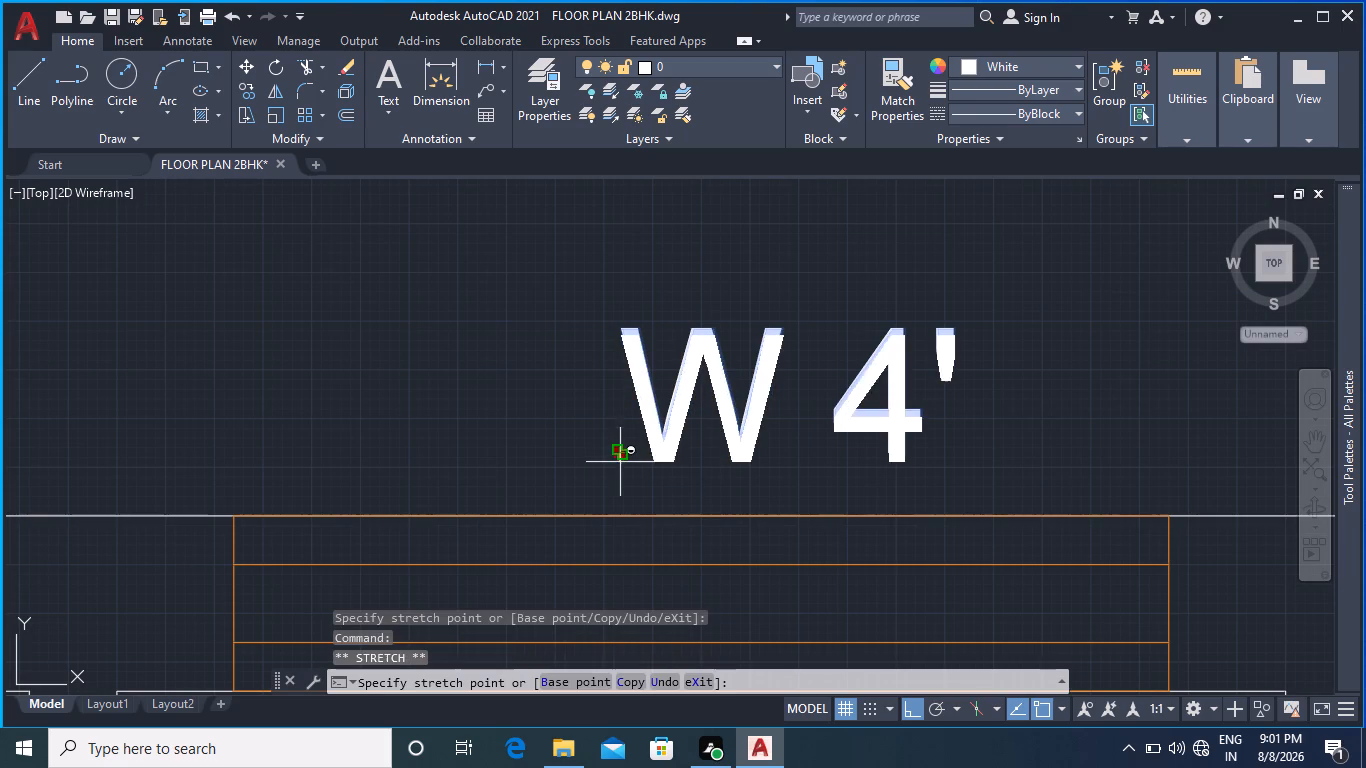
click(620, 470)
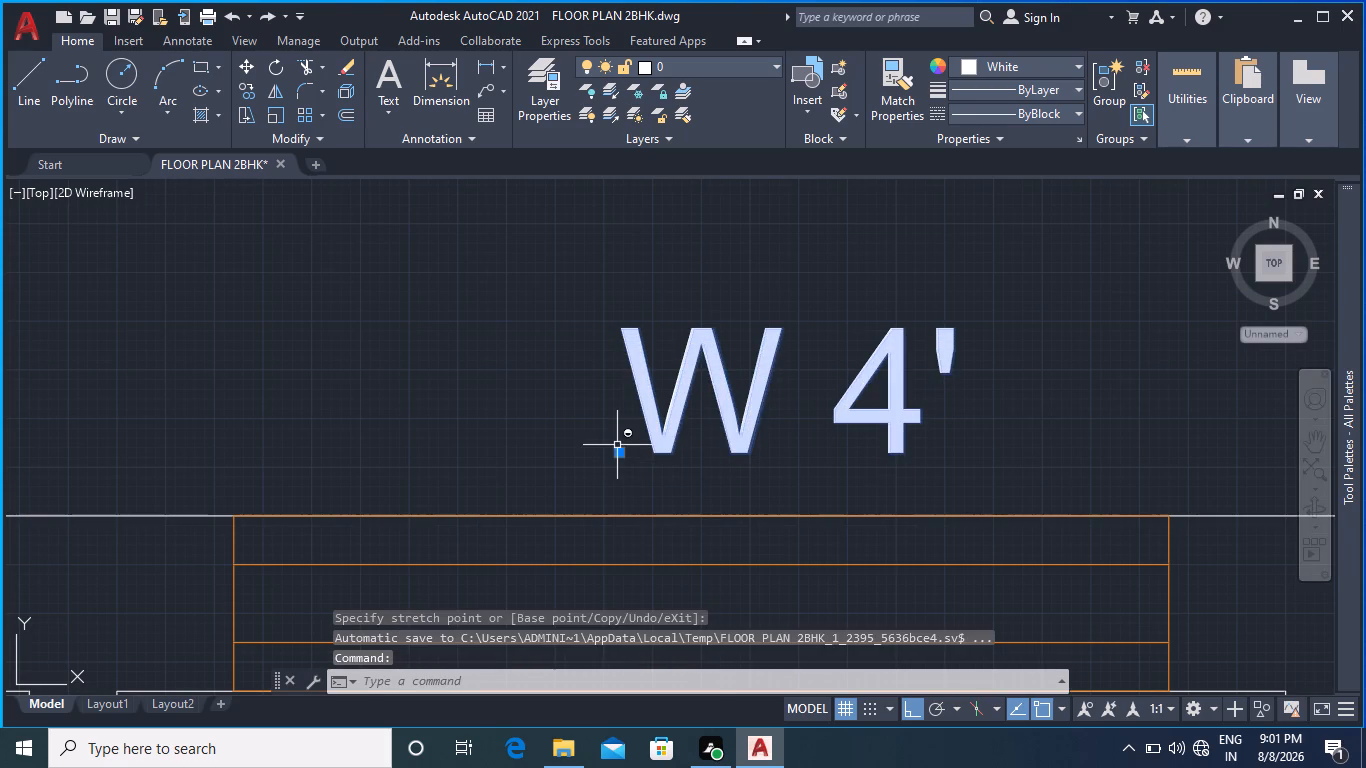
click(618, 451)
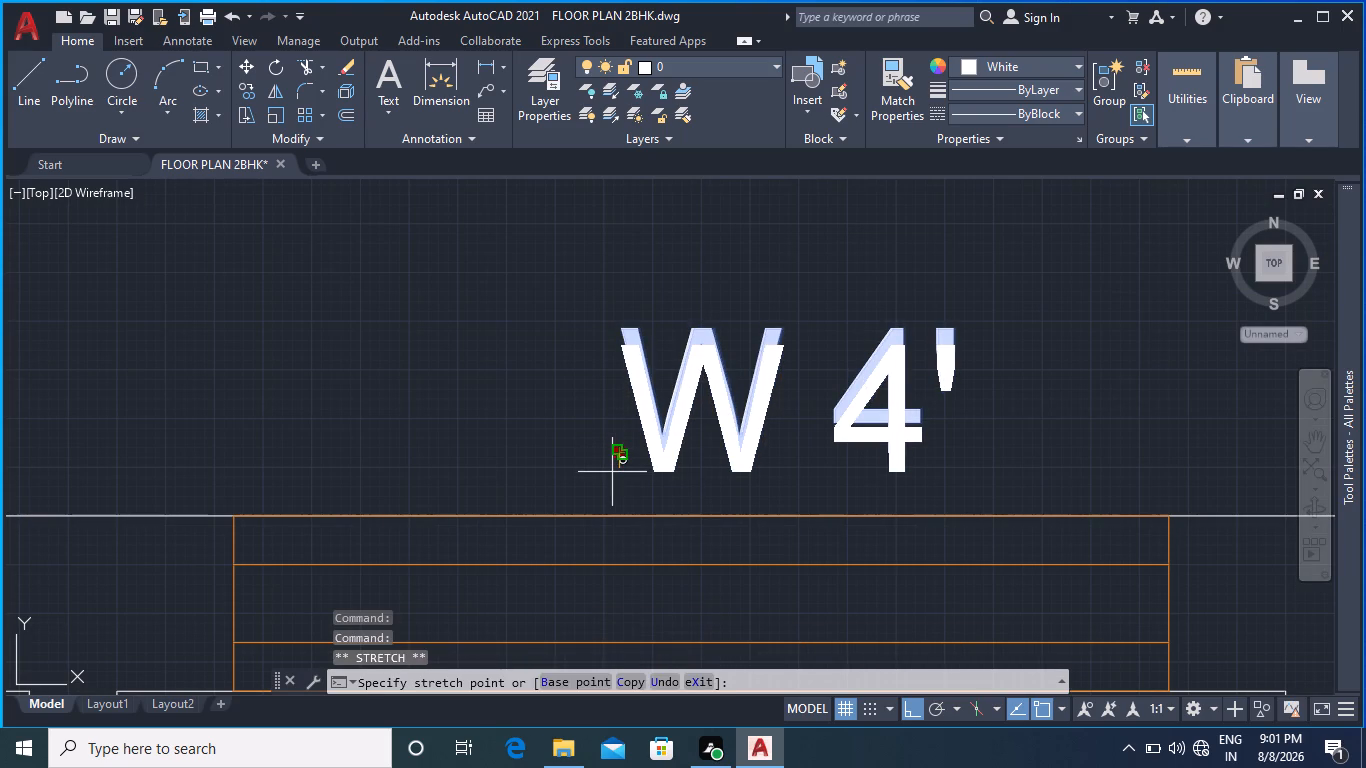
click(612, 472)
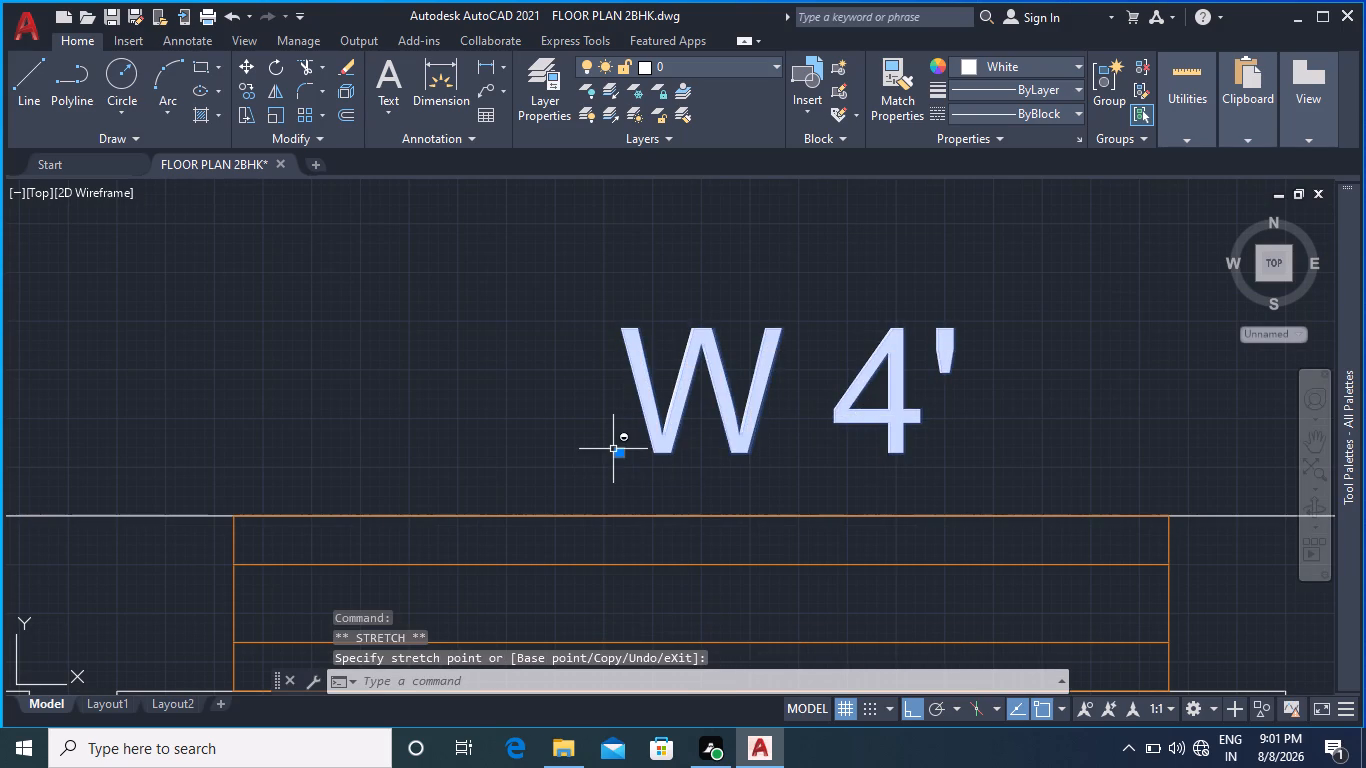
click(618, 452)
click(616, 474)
Rotate the staircase window's W1 tag 90 degrees counterclockwise about its insertion point so it reads vertically.
scroll(1048, 355, down, 2)
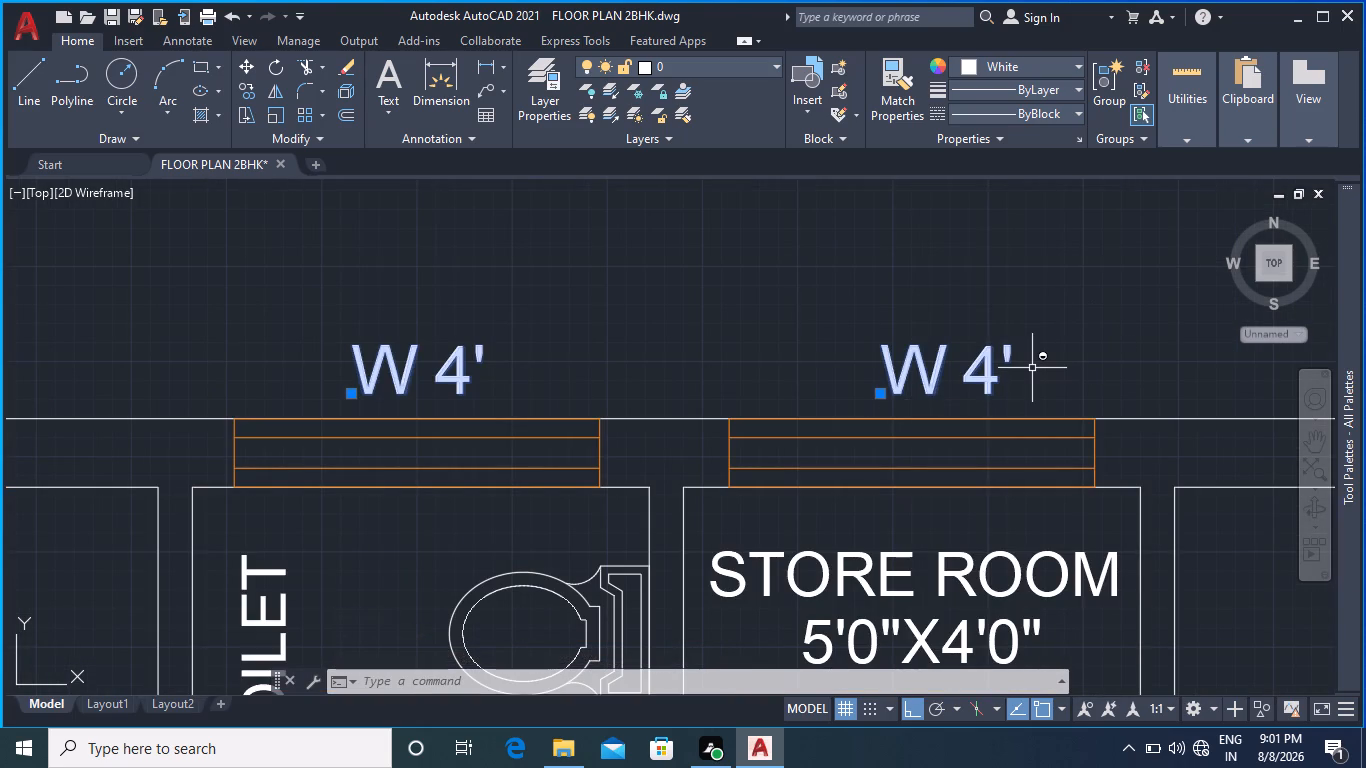
scroll(631, 347, up, 2)
scroll(634, 349, down, 1)
scroll(876, 370, down, 1)
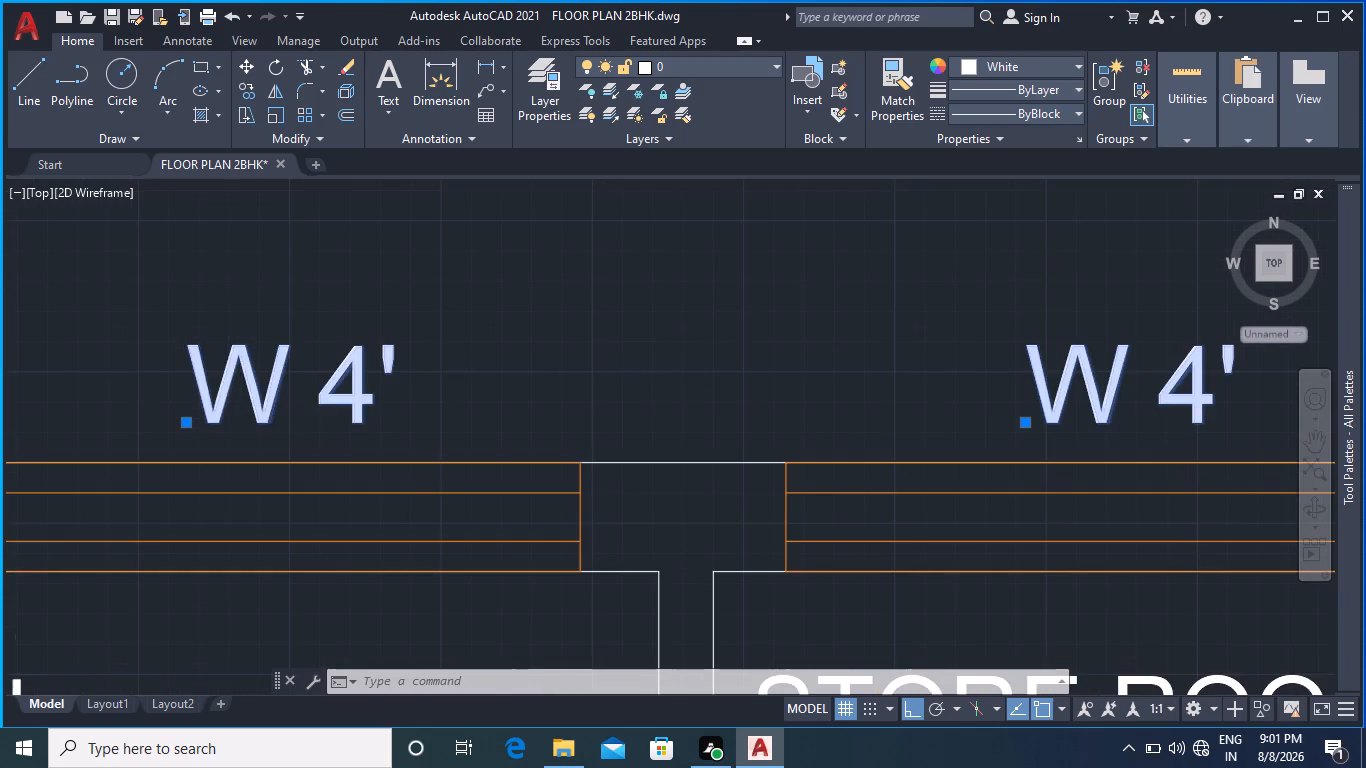
scroll(881, 371, down, 3)
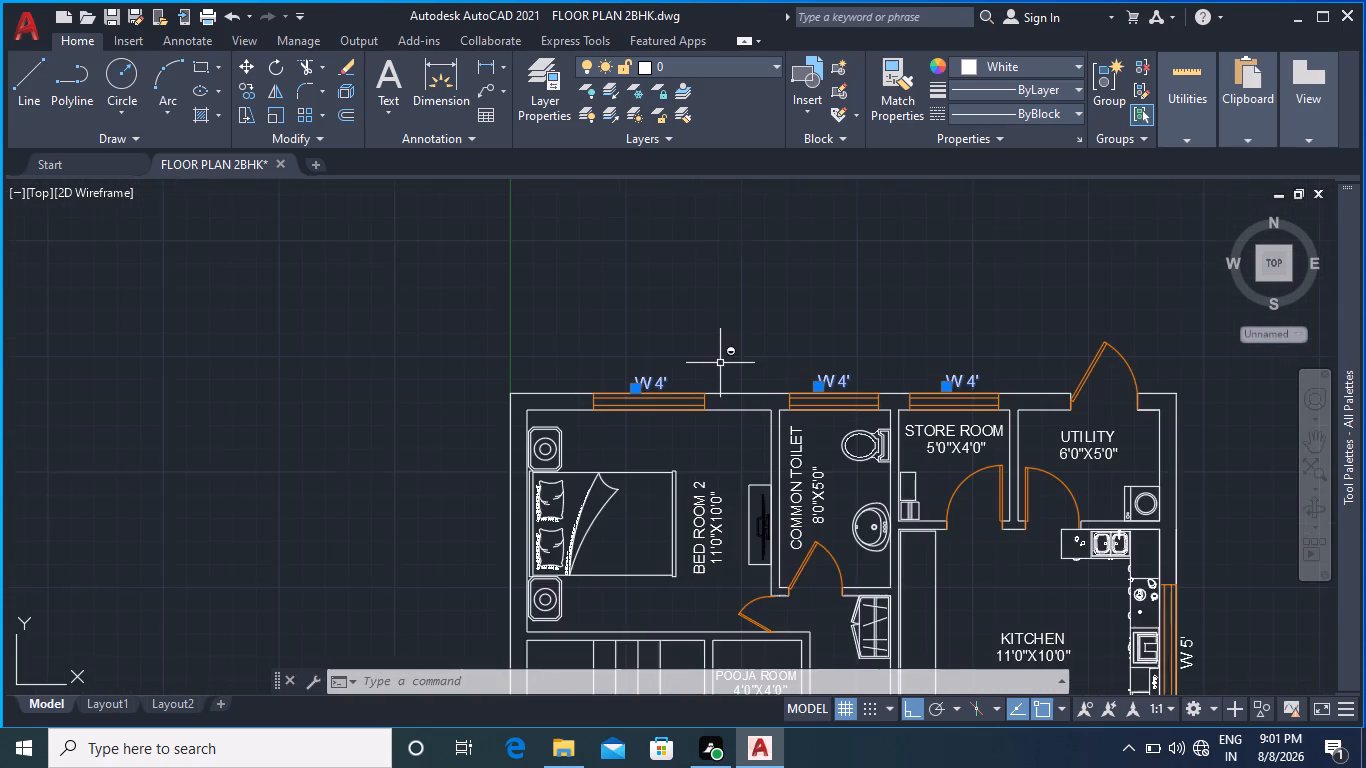
middle_drag(720, 362, 757, 241)
middle_drag(699, 390, 694, 261)
scroll(693, 260, down, 1)
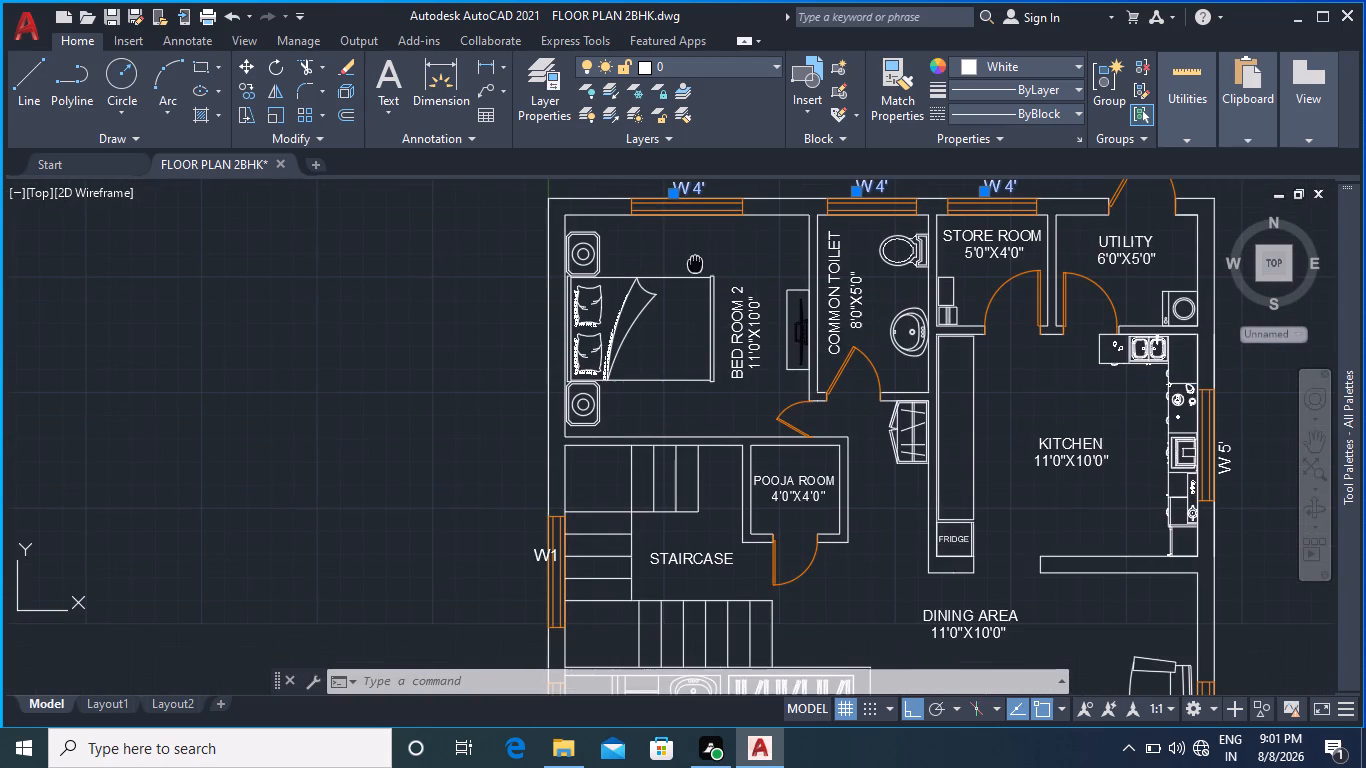
scroll(559, 426, up, 2)
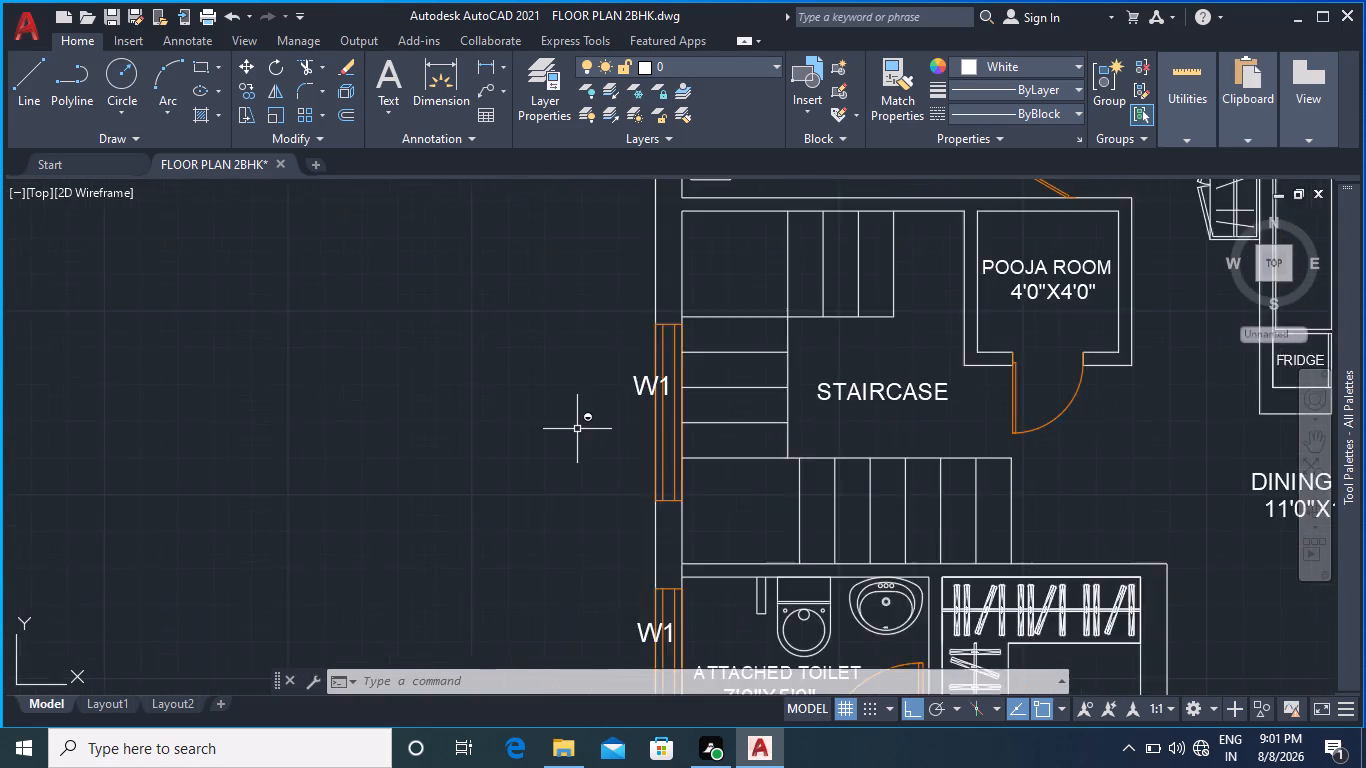
scroll(622, 424, up, 2)
click(664, 341)
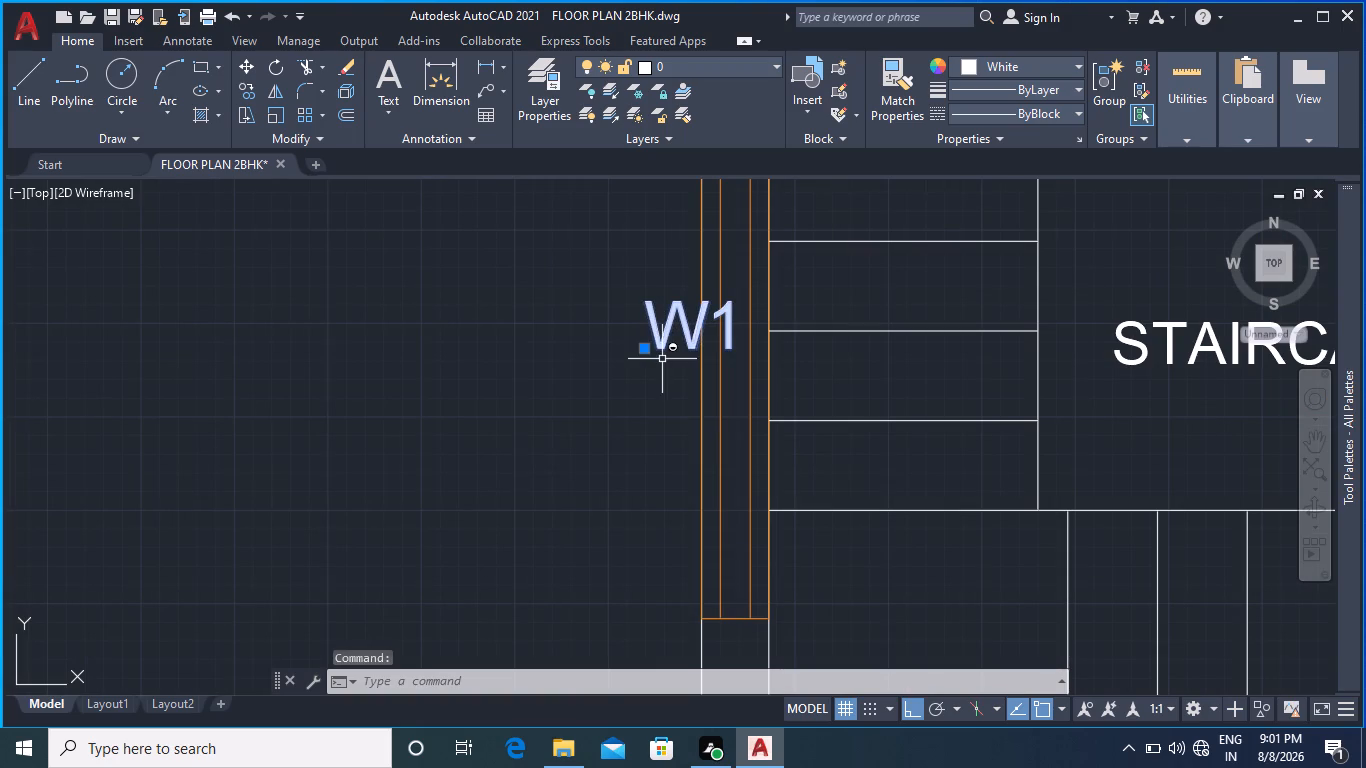
click(281, 70)
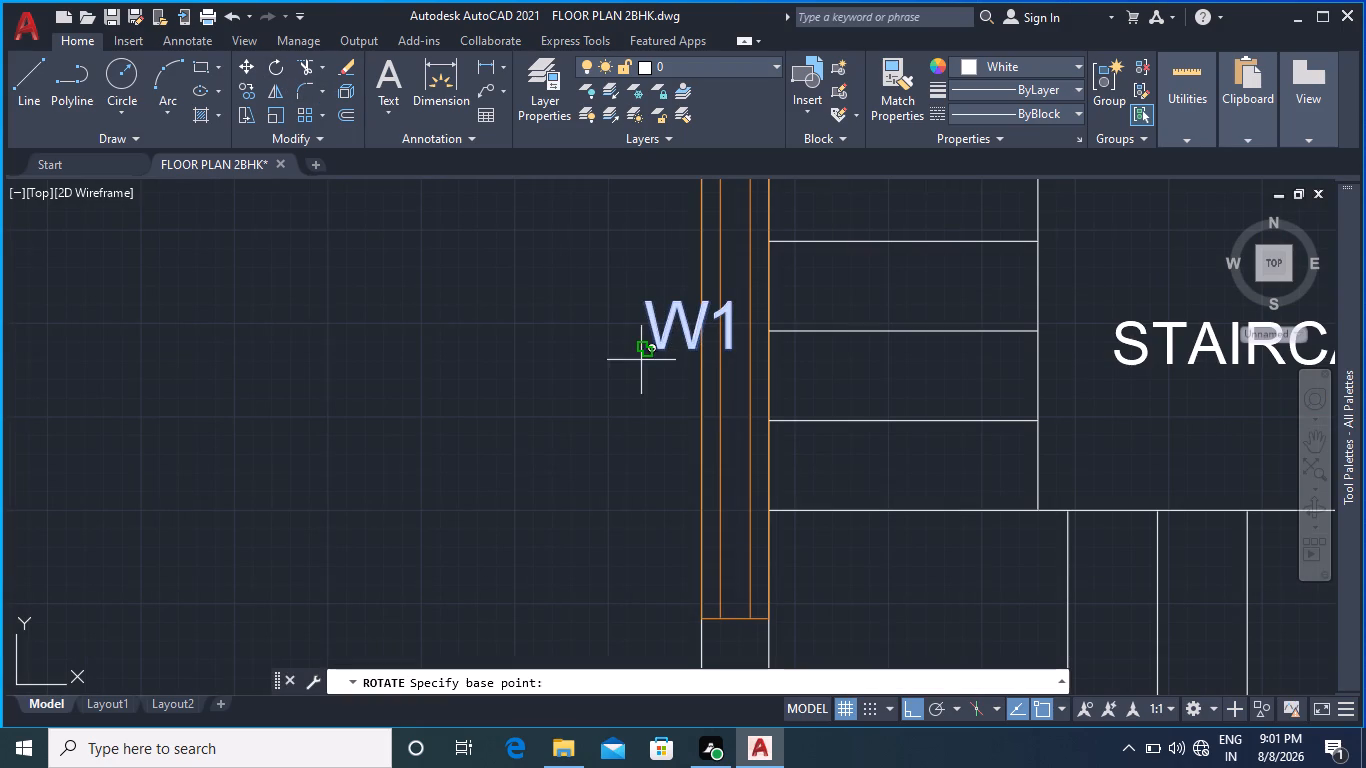
click(648, 354)
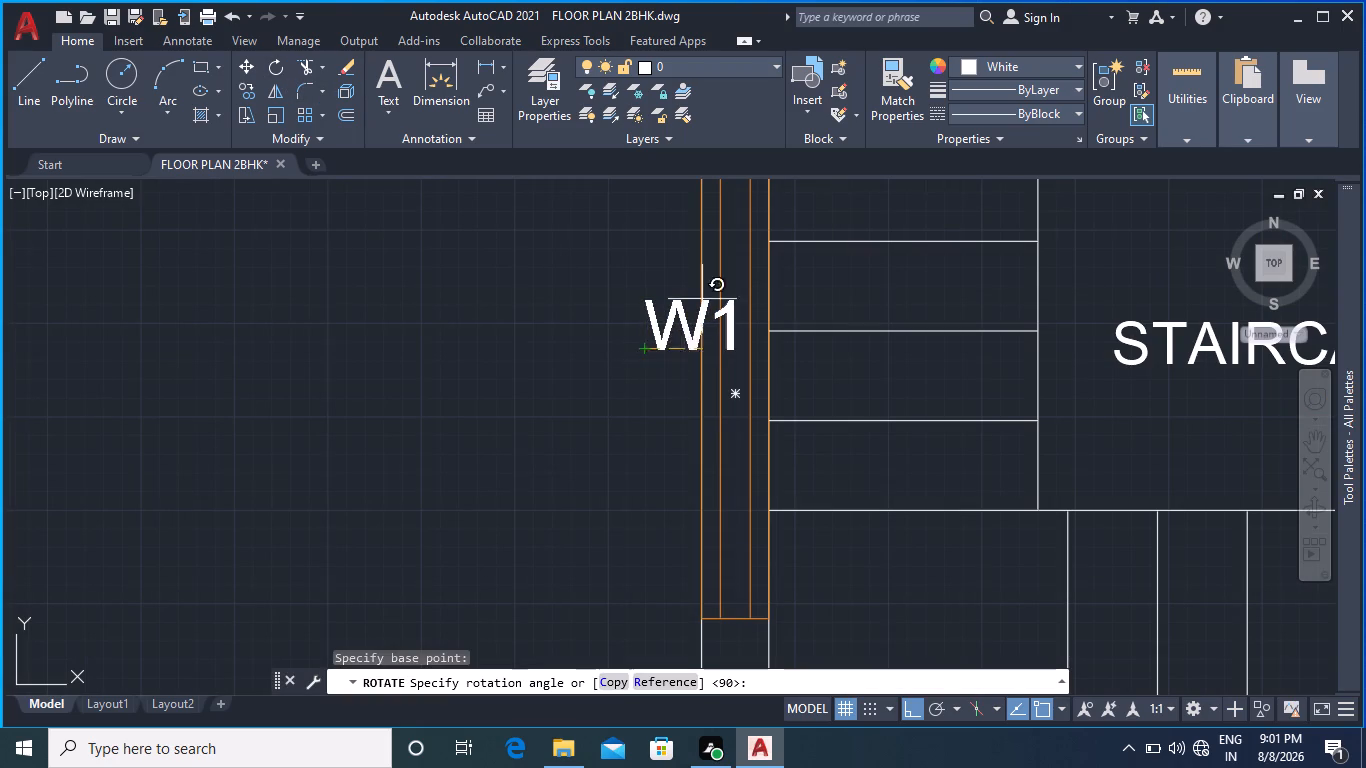
click(660, 261)
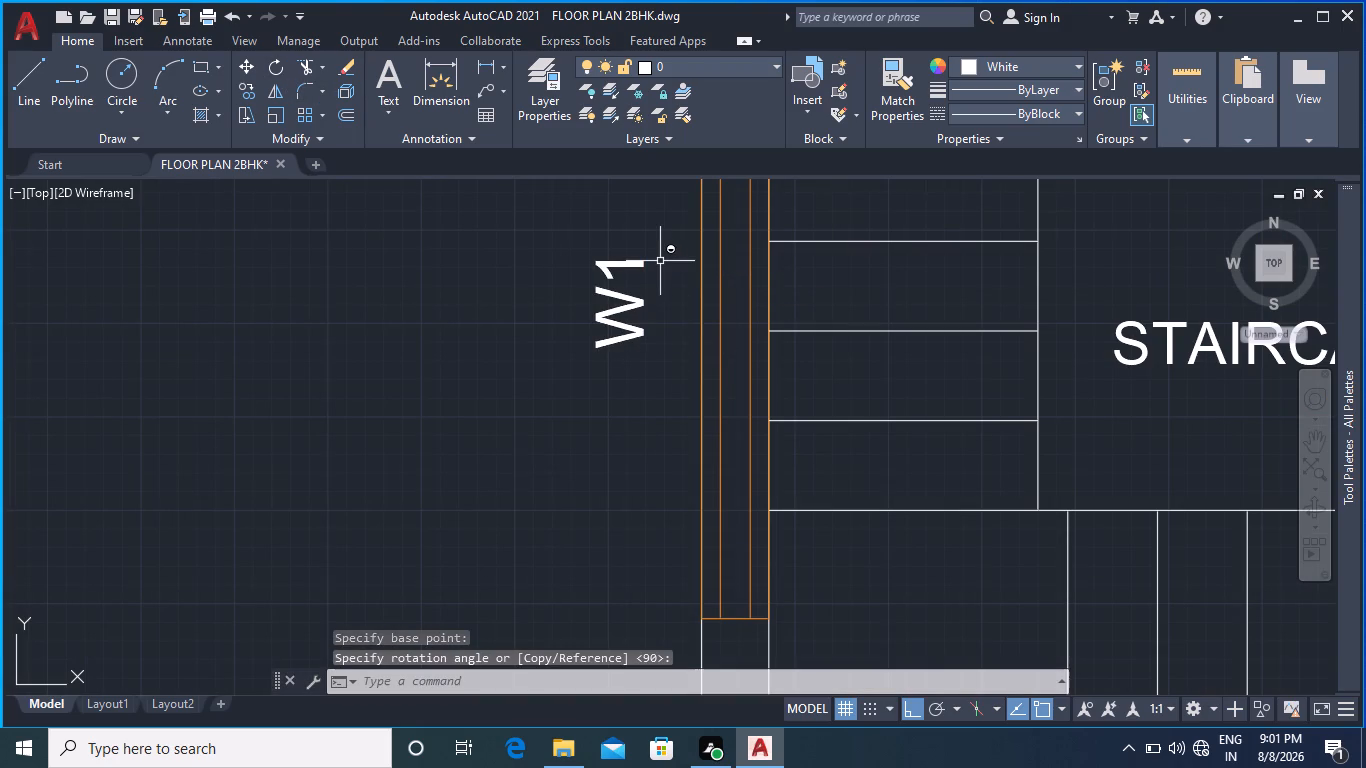
Change the staircase window's rotated W1 tag to W 5' and end text editing.
click(638, 306)
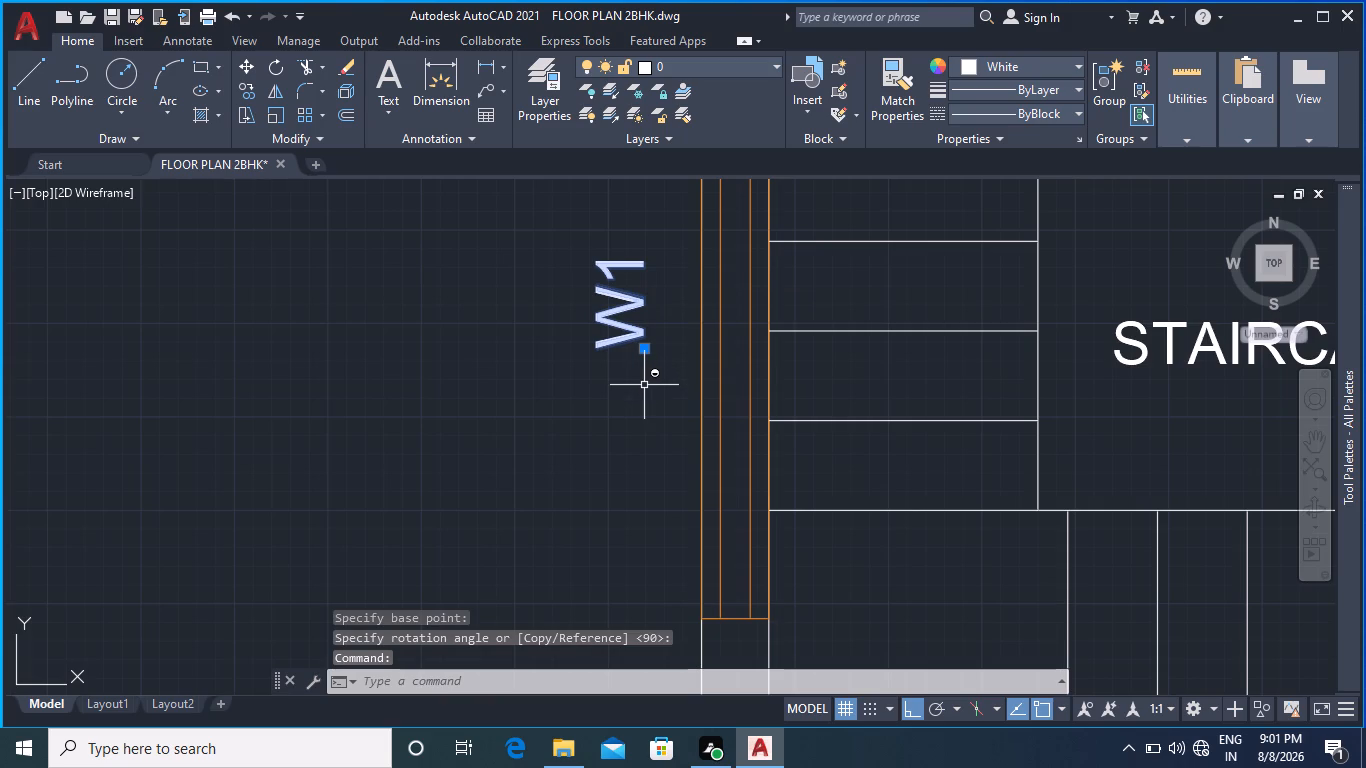
triple_click(622, 293)
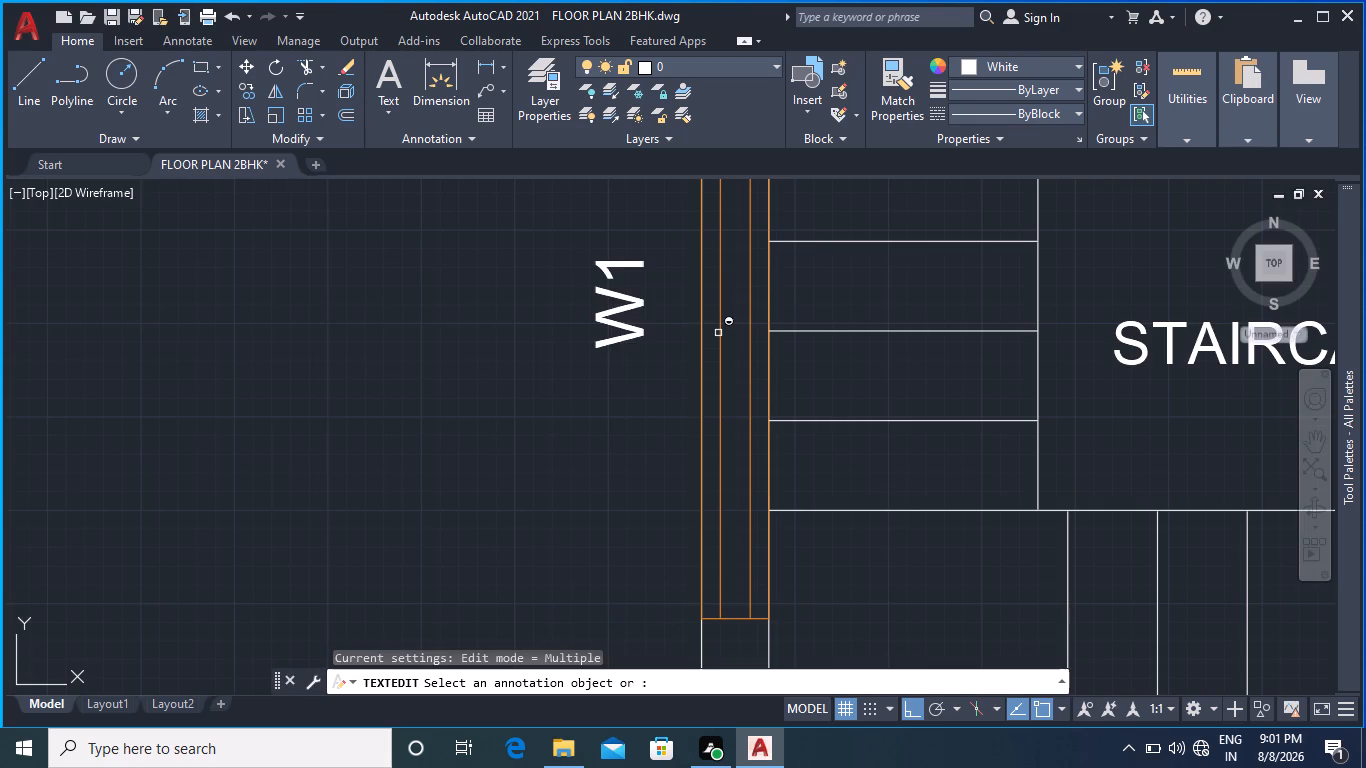
double_click(627, 297)
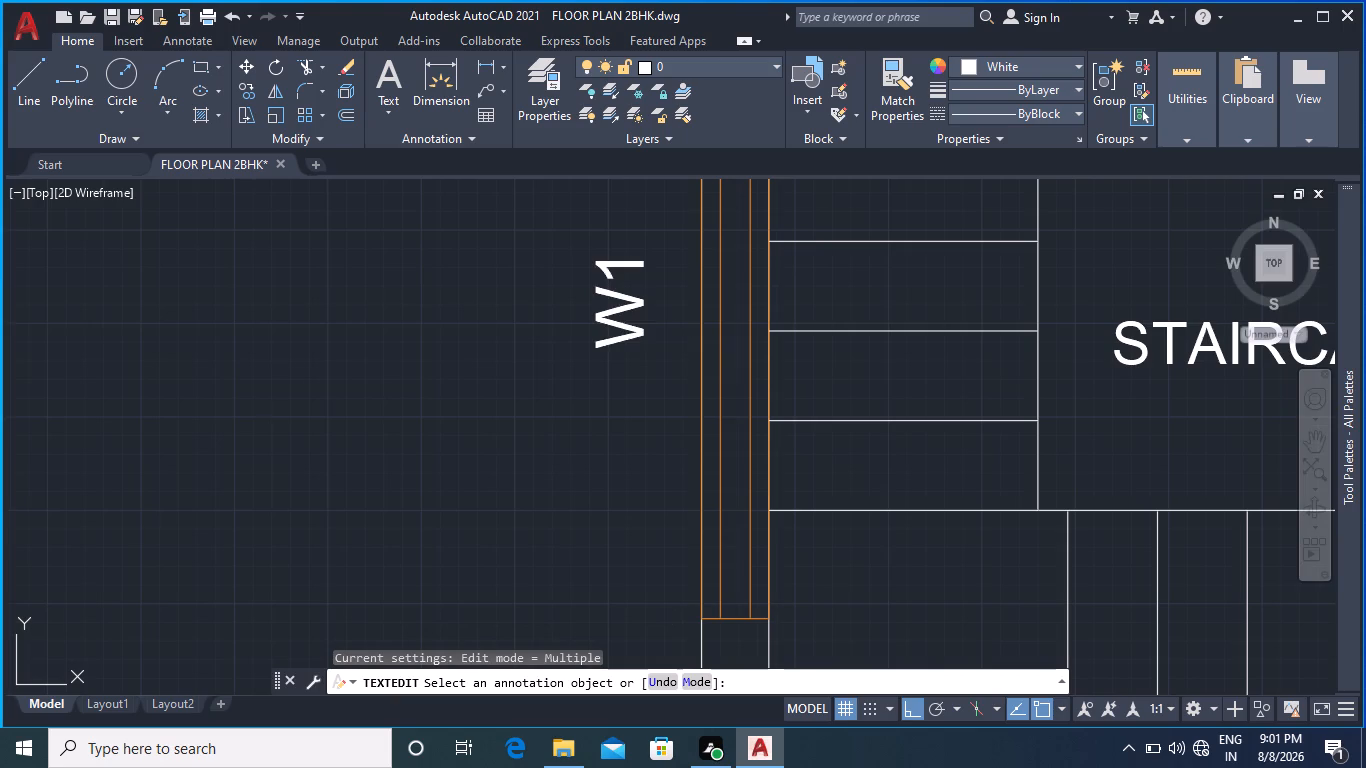
click(735, 324)
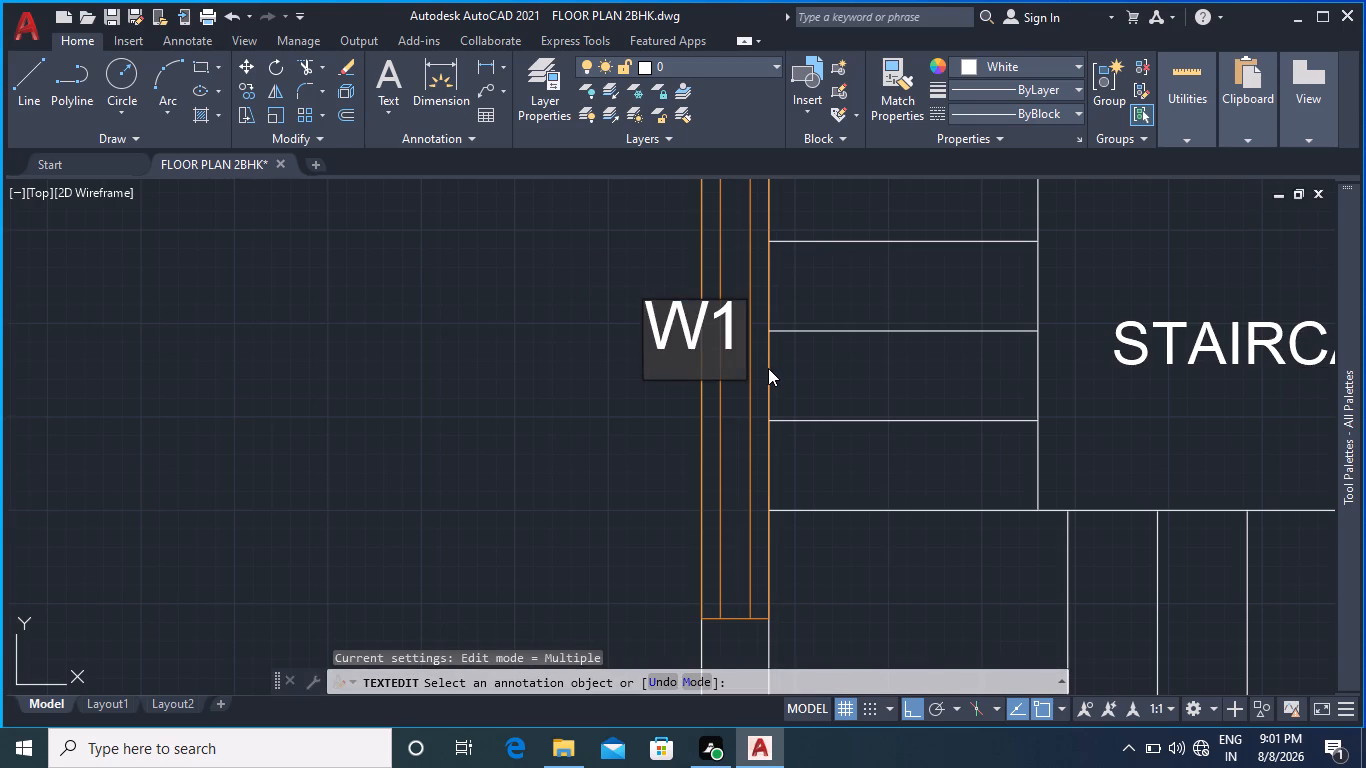
key(BackSpace)
key(space)
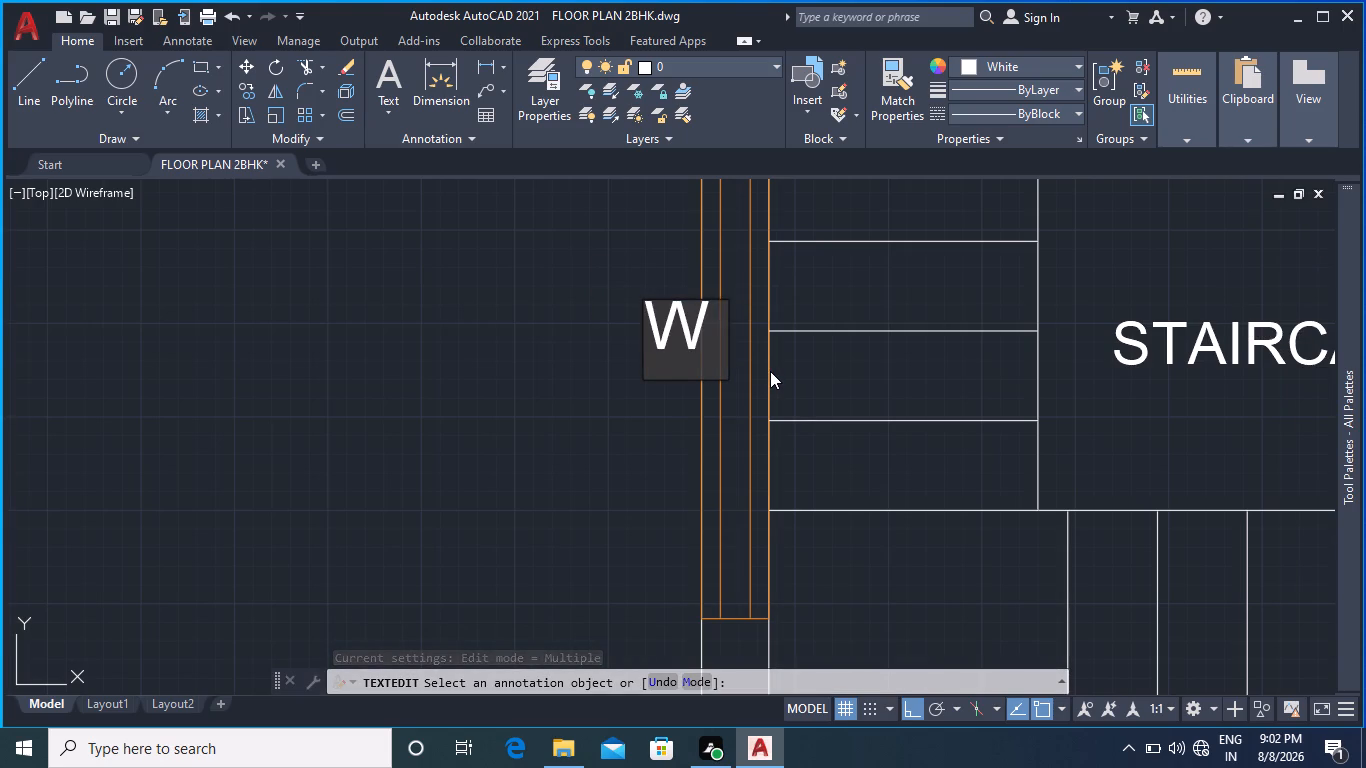
key(5)
key(apostrophe)
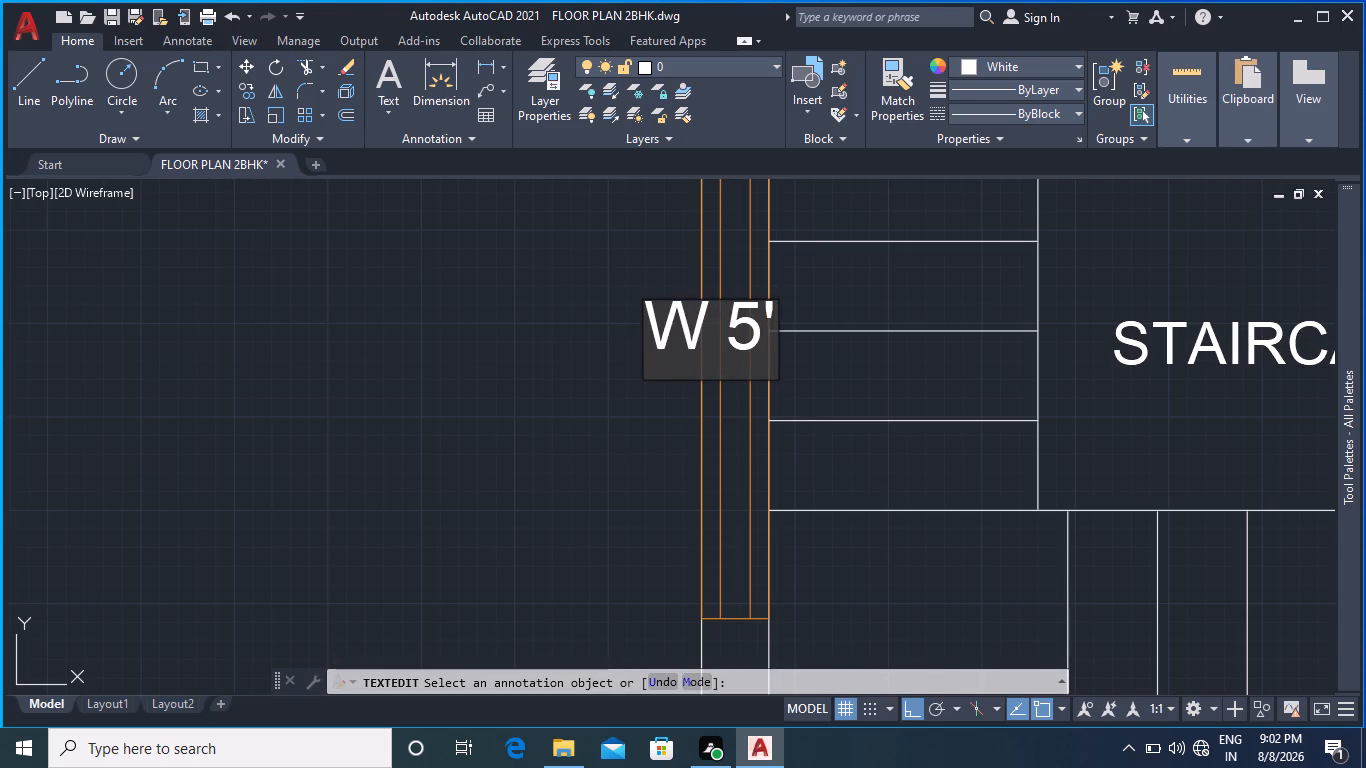
click(628, 376)
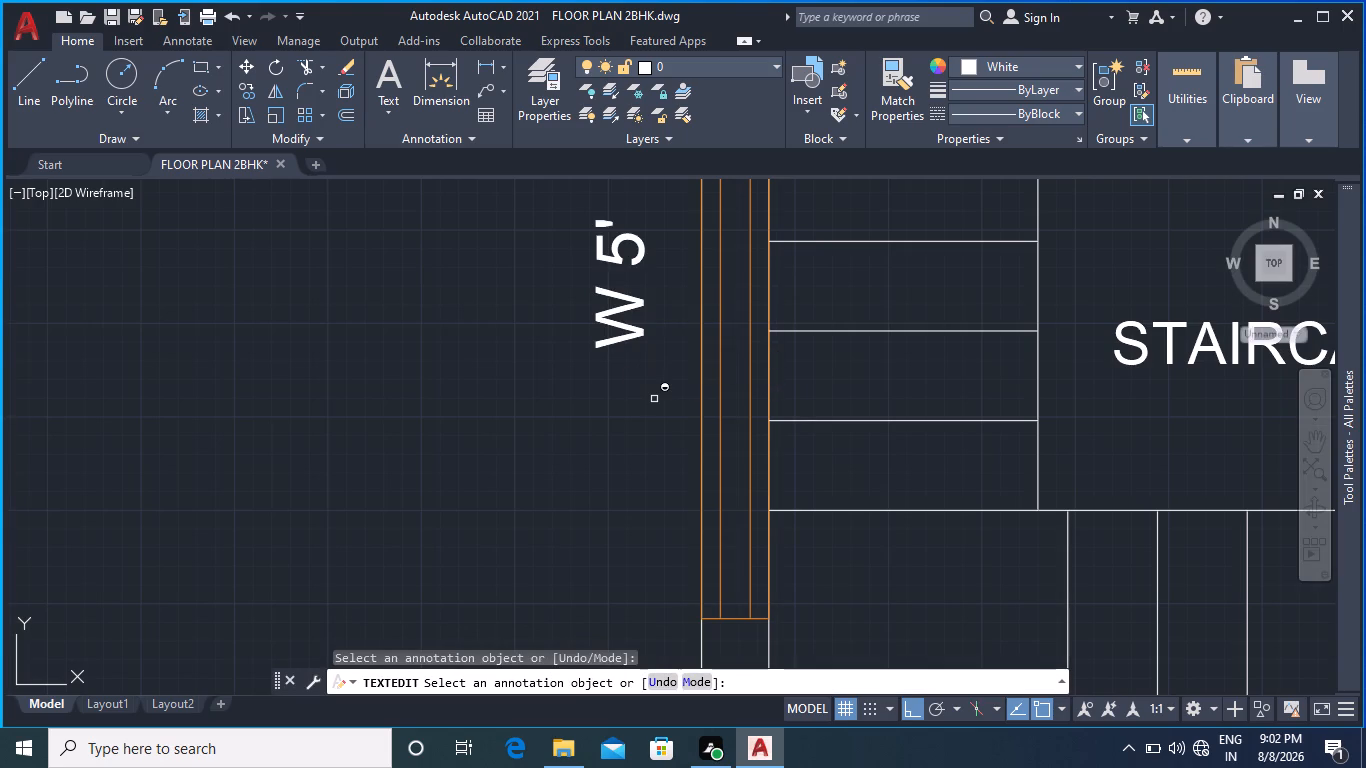
click(637, 338)
key(Escape)
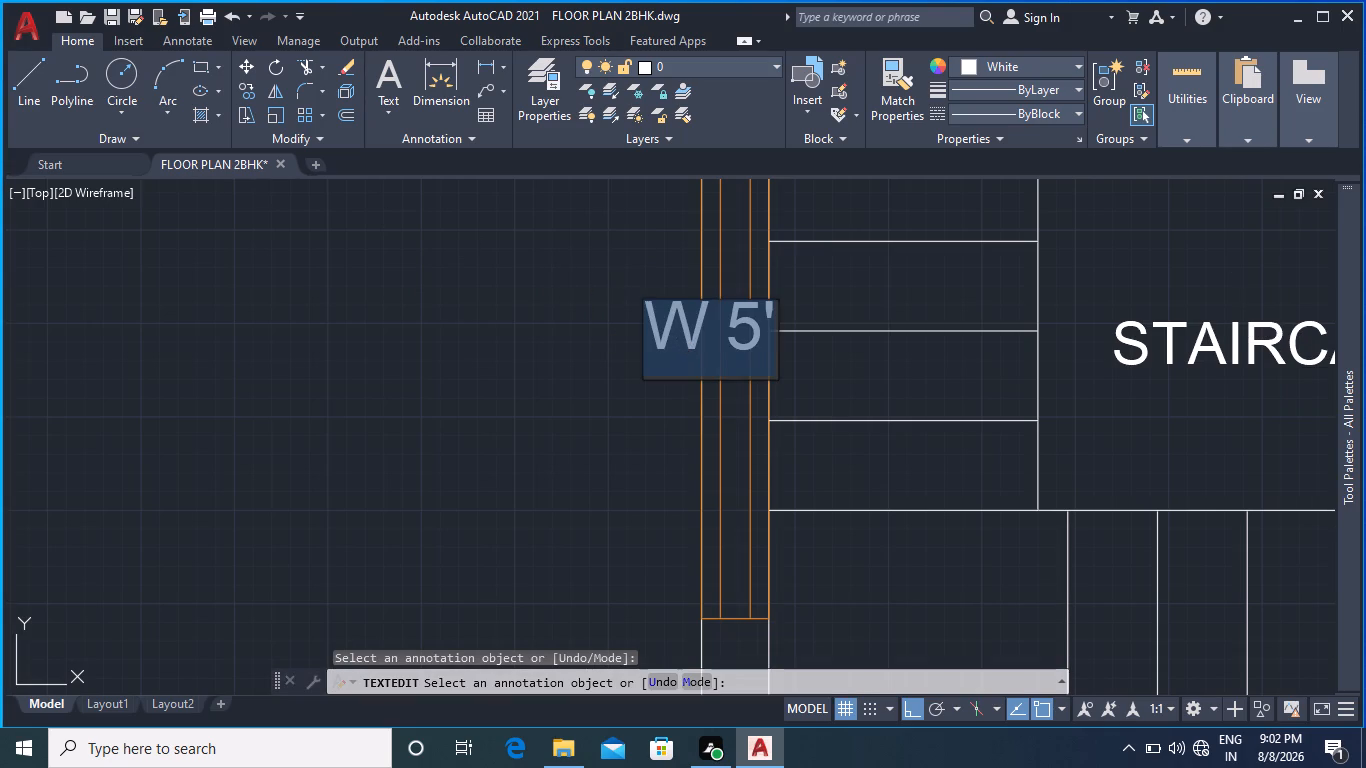
key(space)
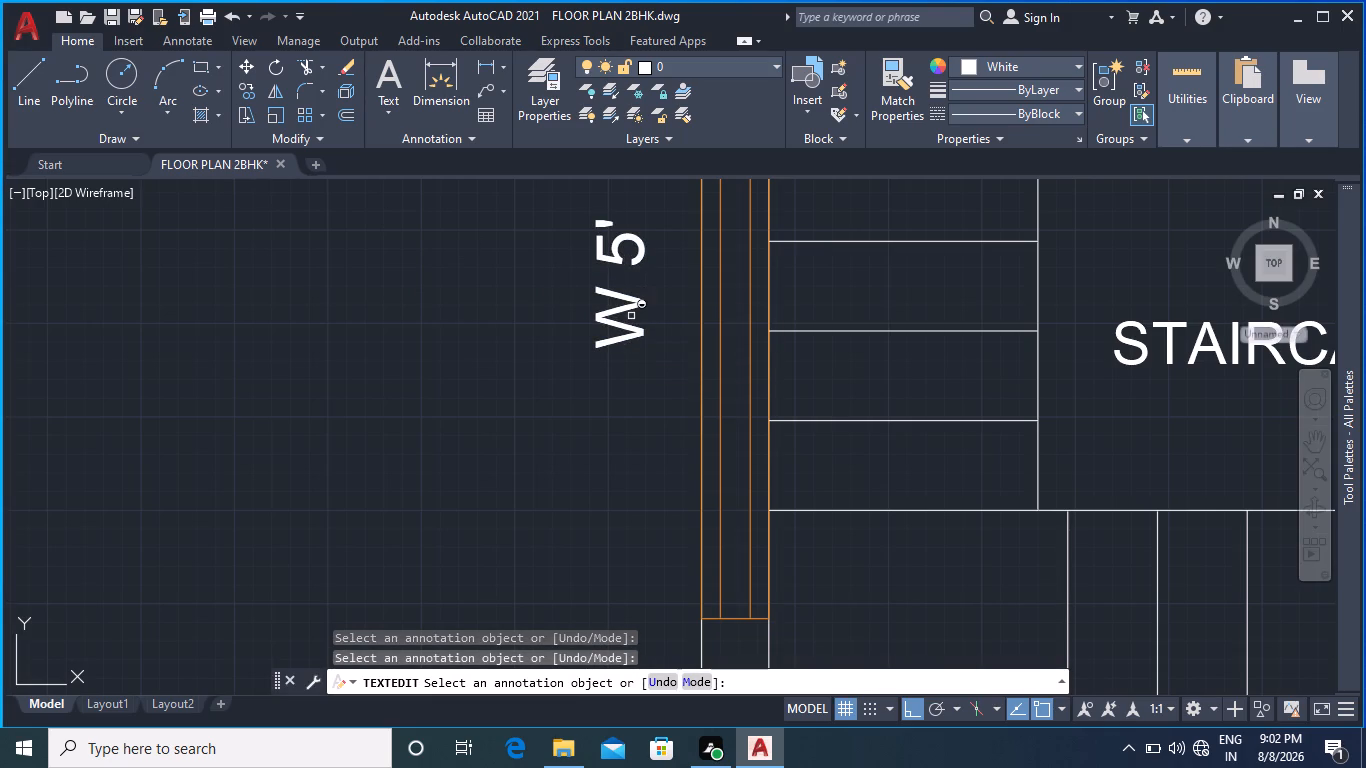
With Ortho off, move the staircase window's W 5' tag by its insertion point, centring it along the window just outside the wall.
click(639, 306)
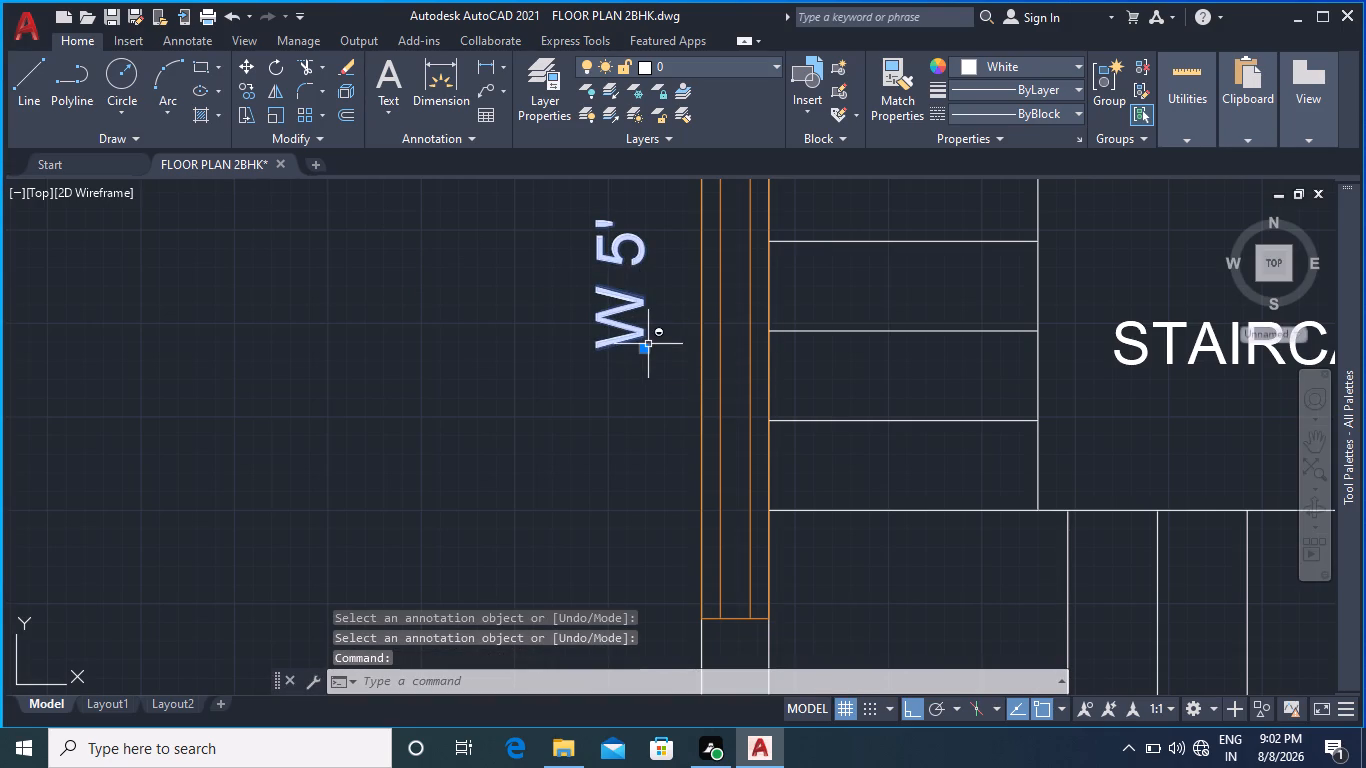
click(647, 350)
scroll(661, 371, down, 2)
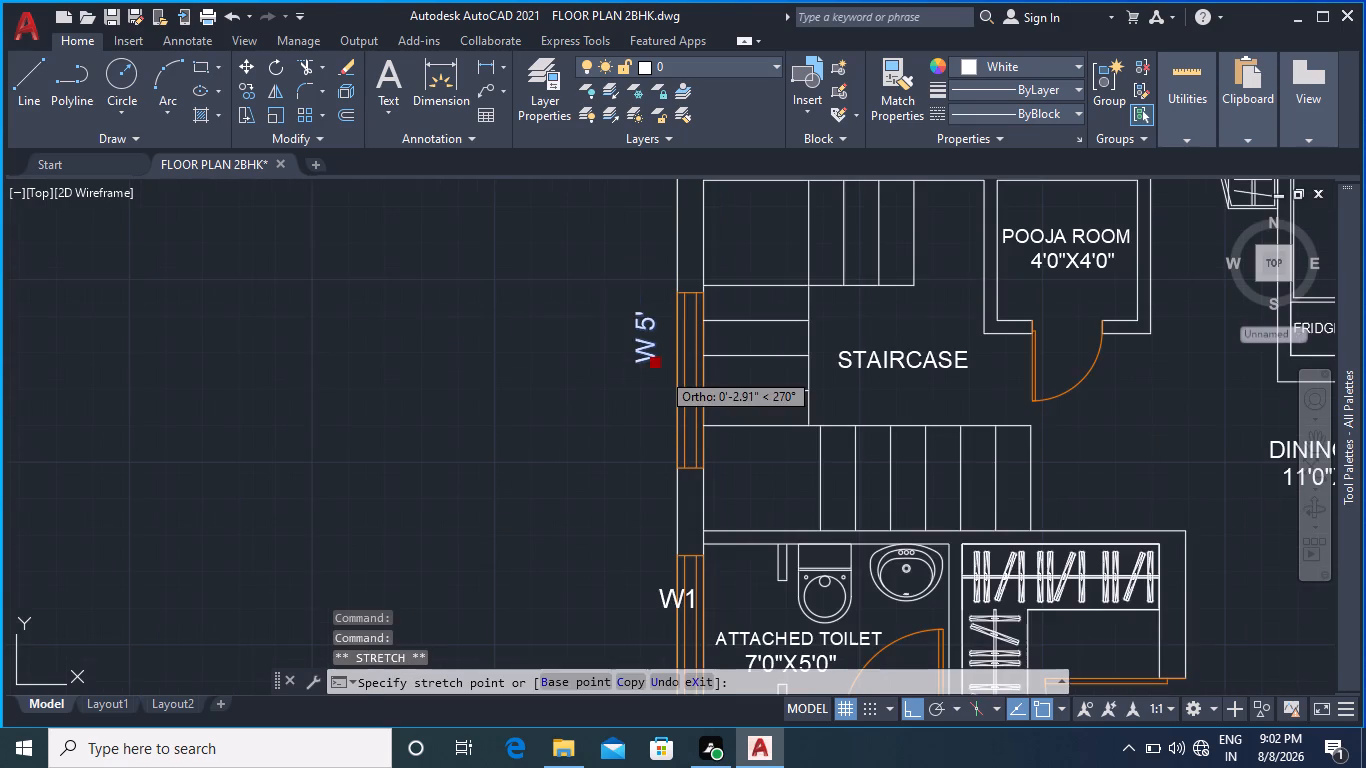
scroll(670, 402, up, 2)
scroll(670, 408, down, 2)
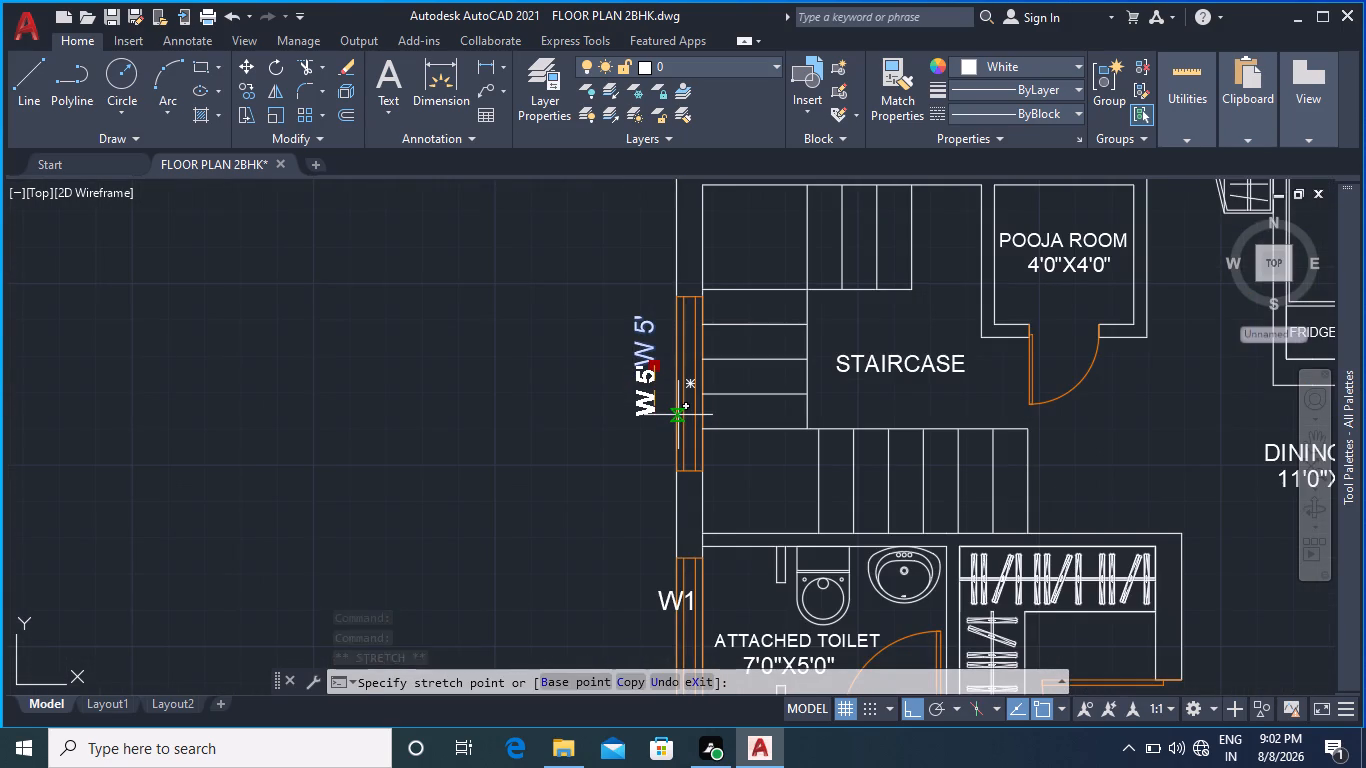
scroll(678, 414, up, 2)
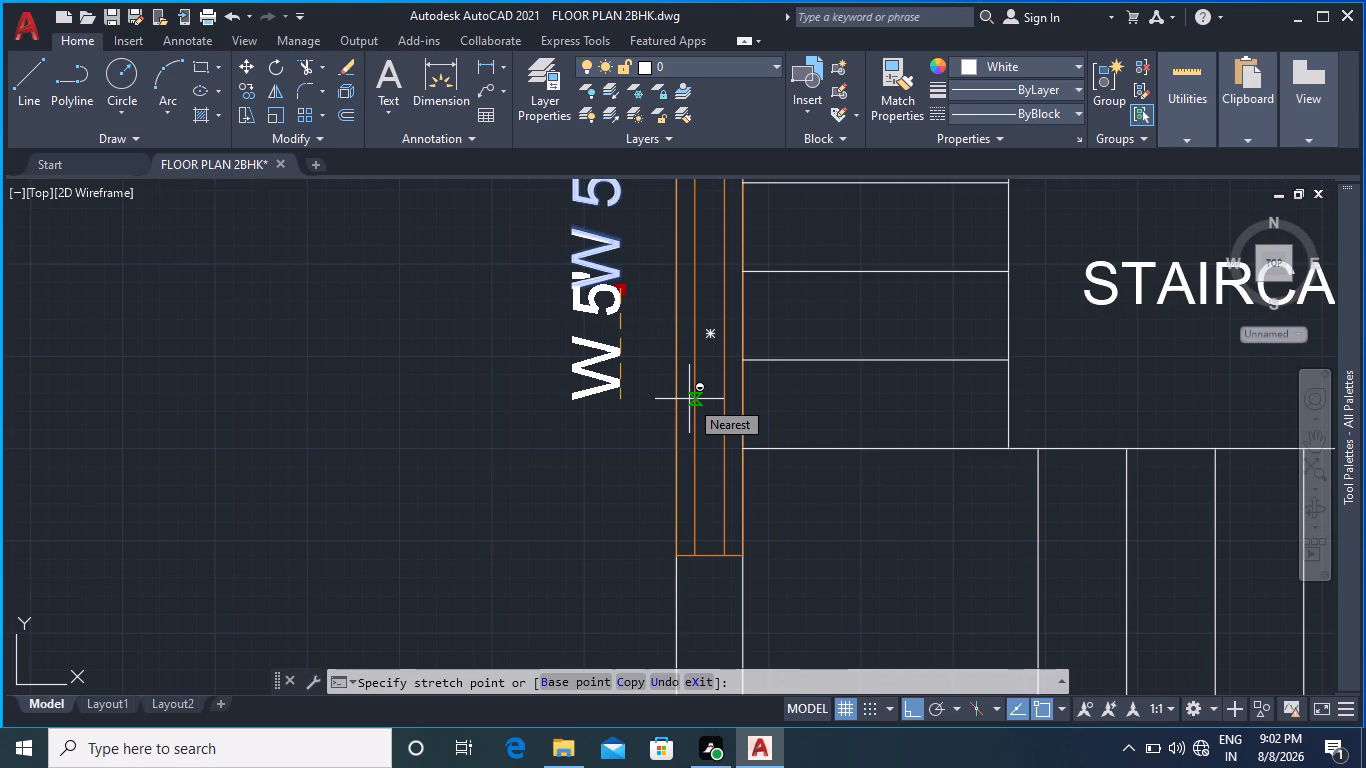
key(F8)
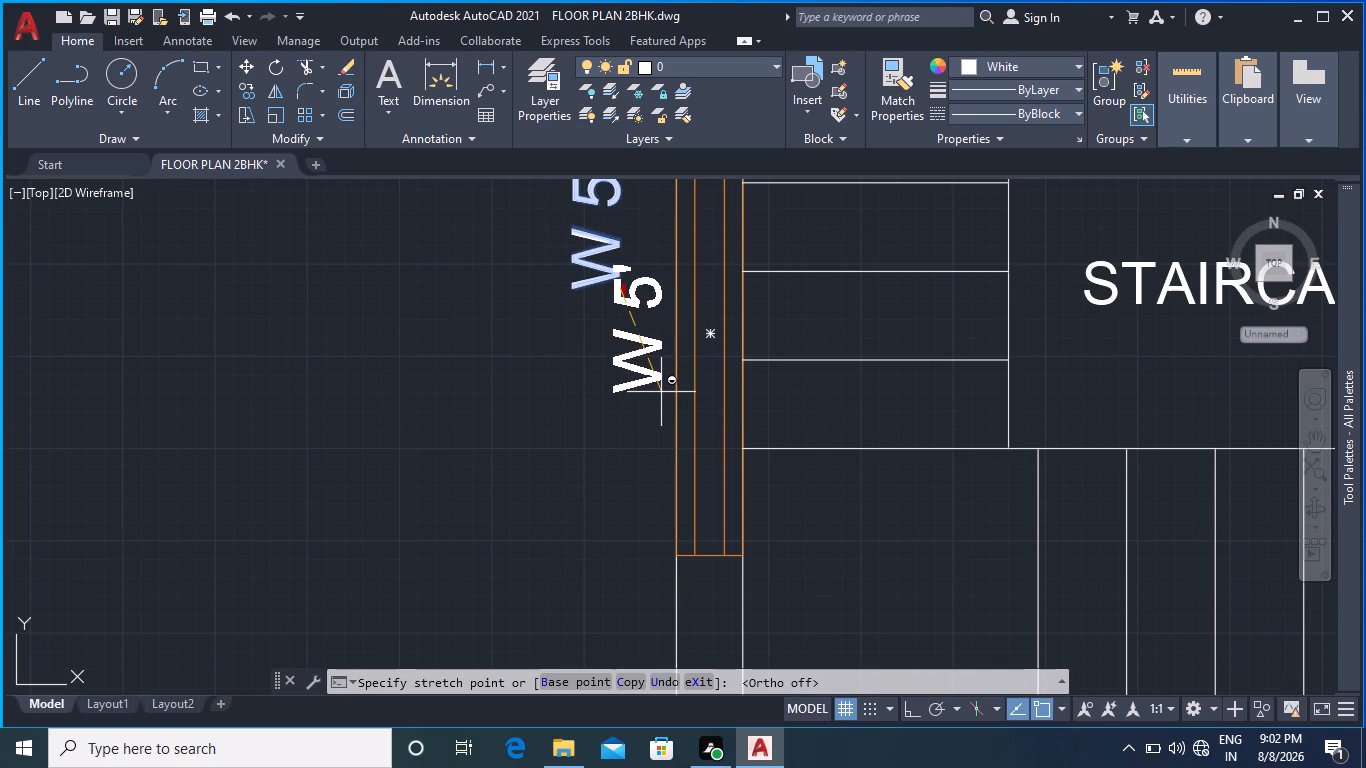
click(661, 392)
scroll(736, 401, down, 2)
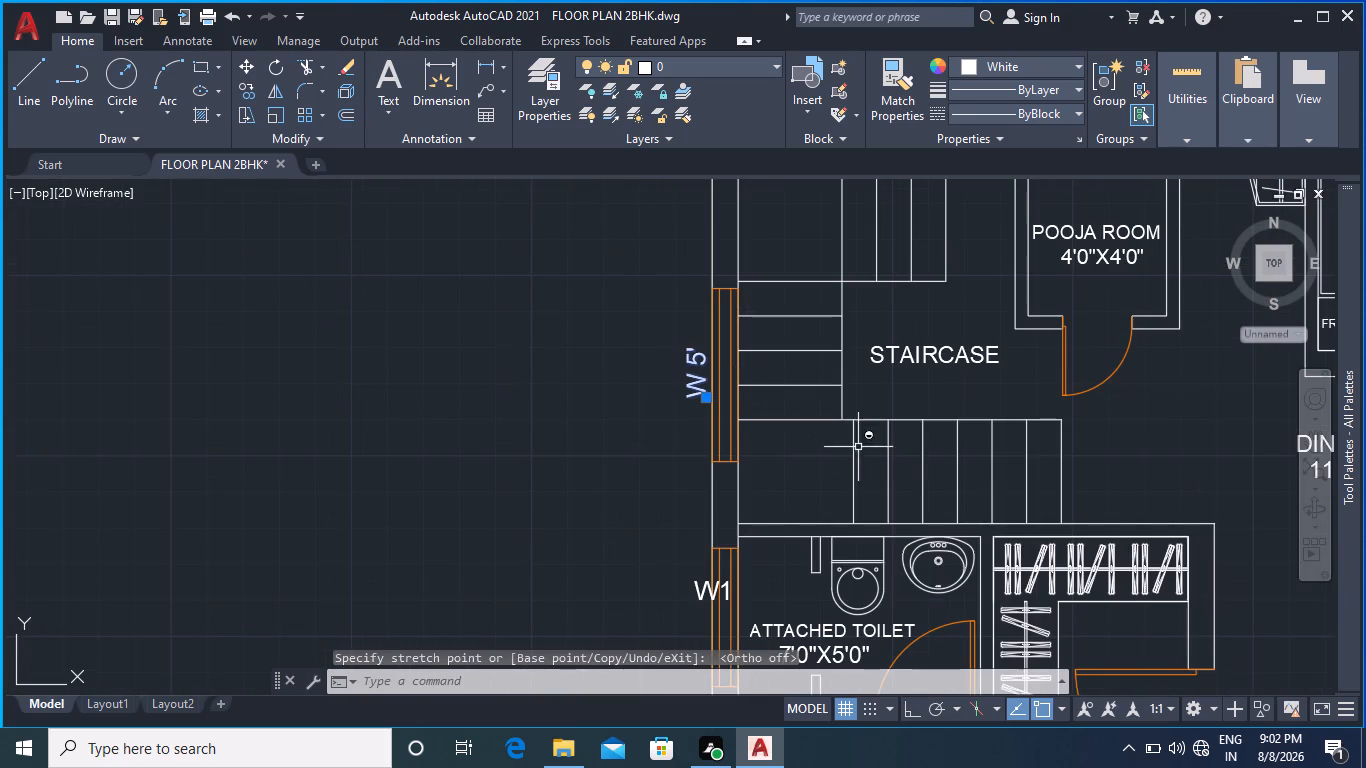
Delete the W1 tag at the attached toilet's outer wall window.
key(Escape)
scroll(918, 460, down, 1)
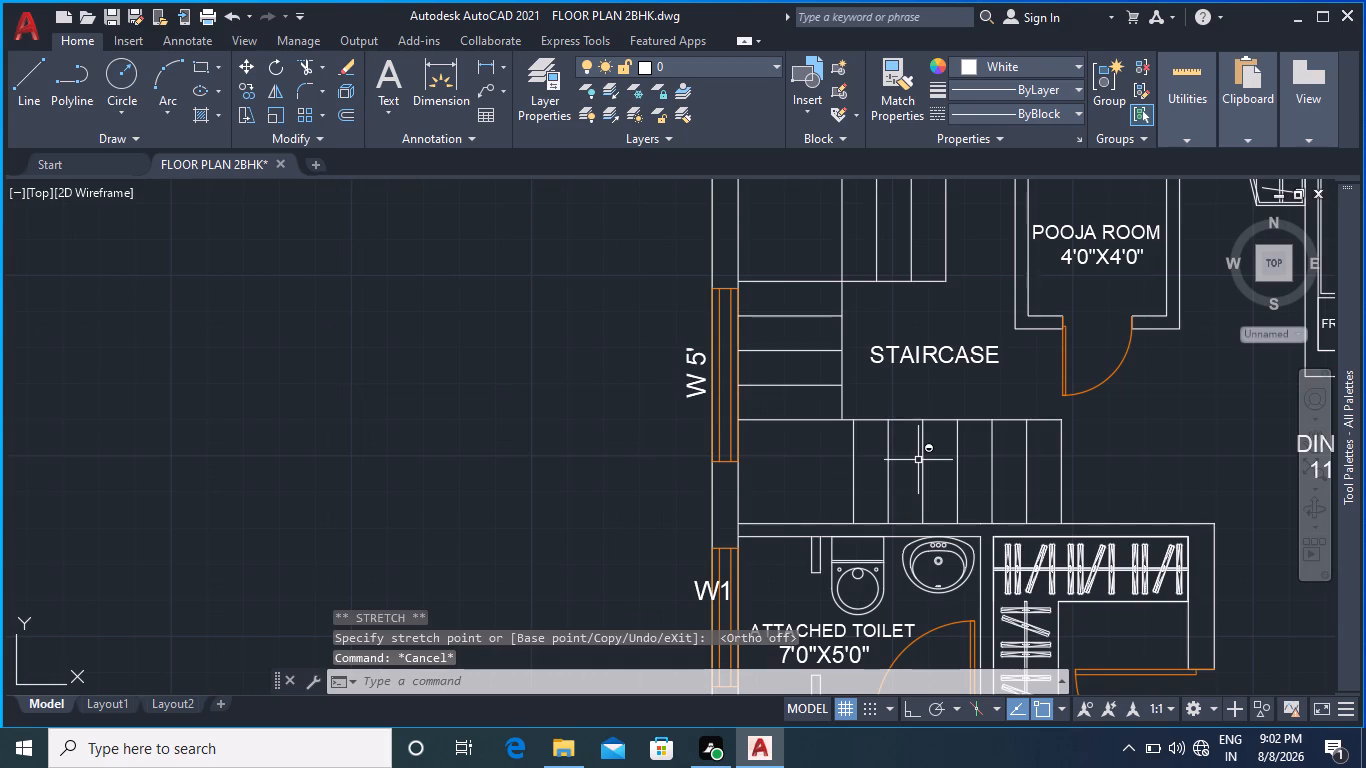
middle_drag(694, 493, 615, 380)
scroll(661, 398, up, 3)
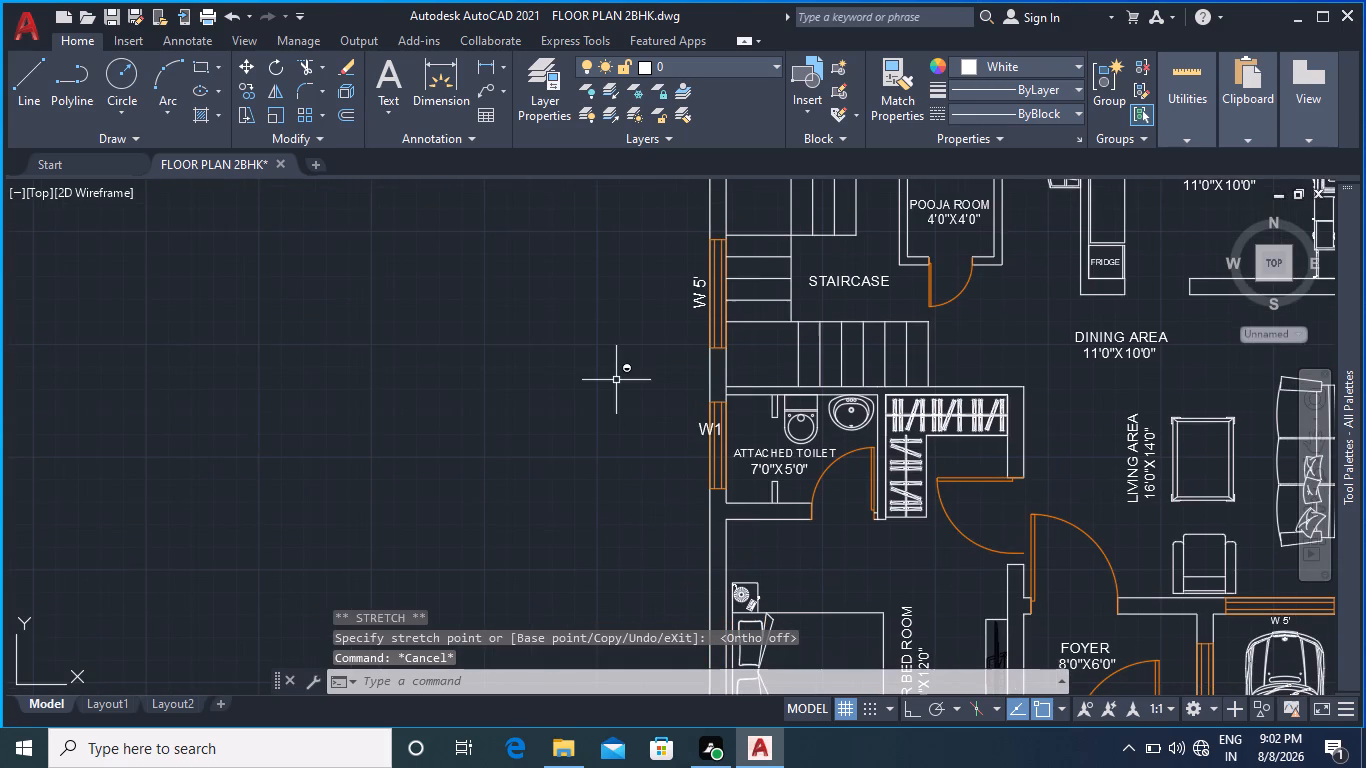
click(758, 471)
key(Delete)
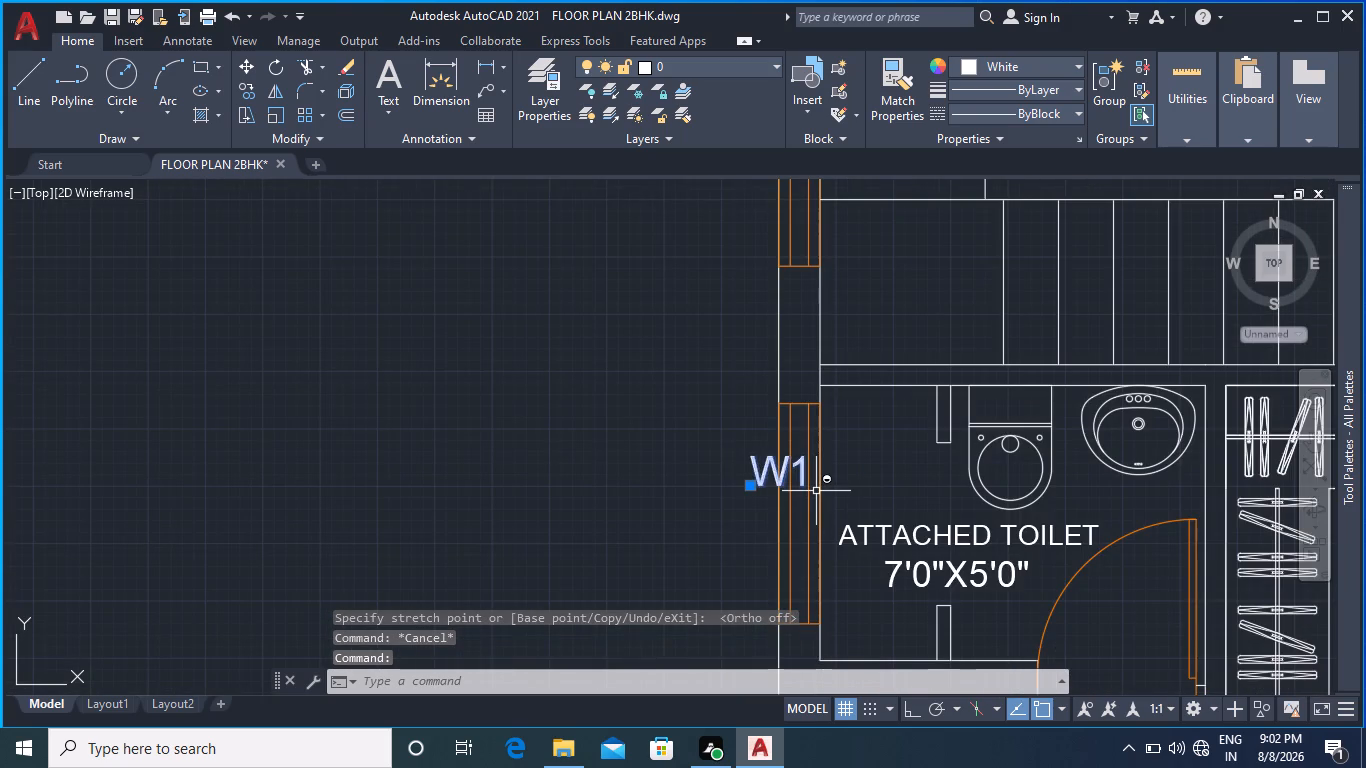
With Ortho on, copy the staircase window's vertical W 5' tag straight down to just outside the attached toilet window.
middle_drag(690, 390, 636, 508)
click(698, 276)
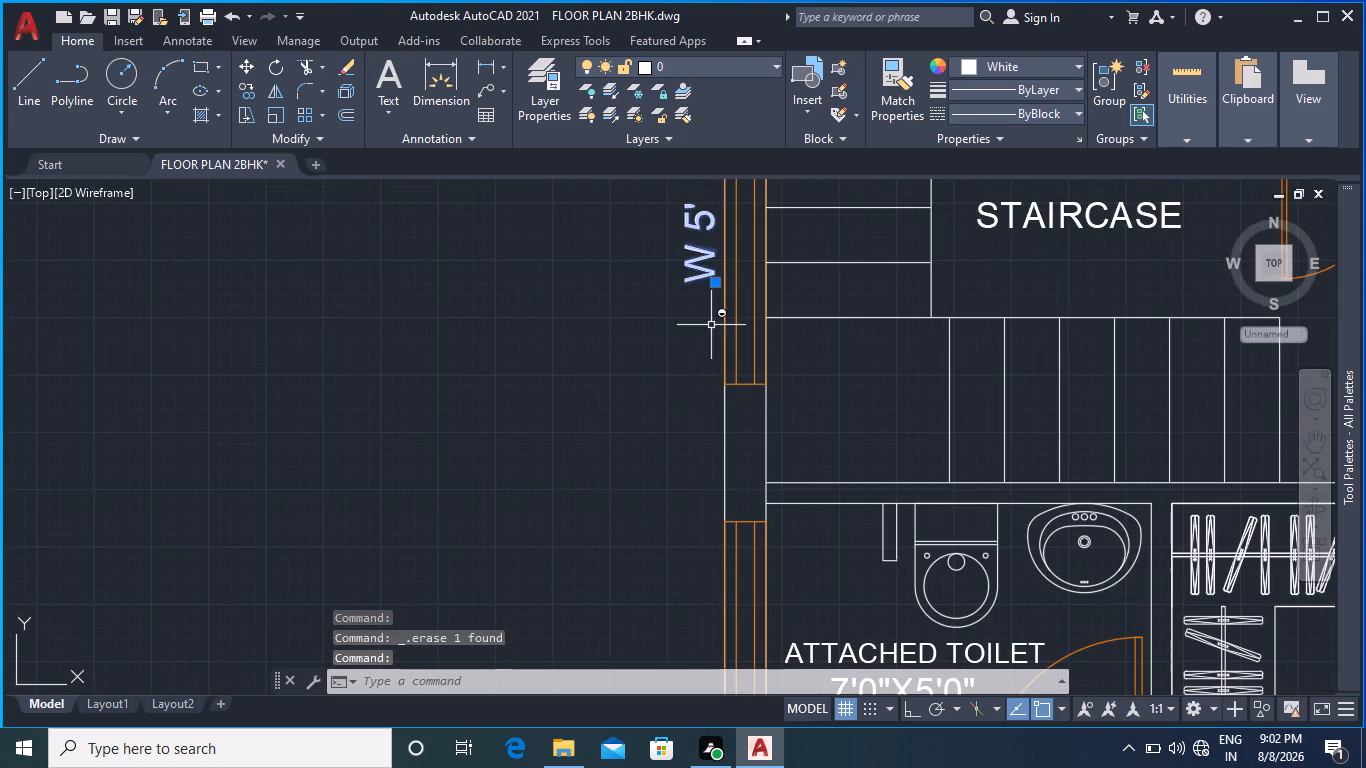
click(249, 86)
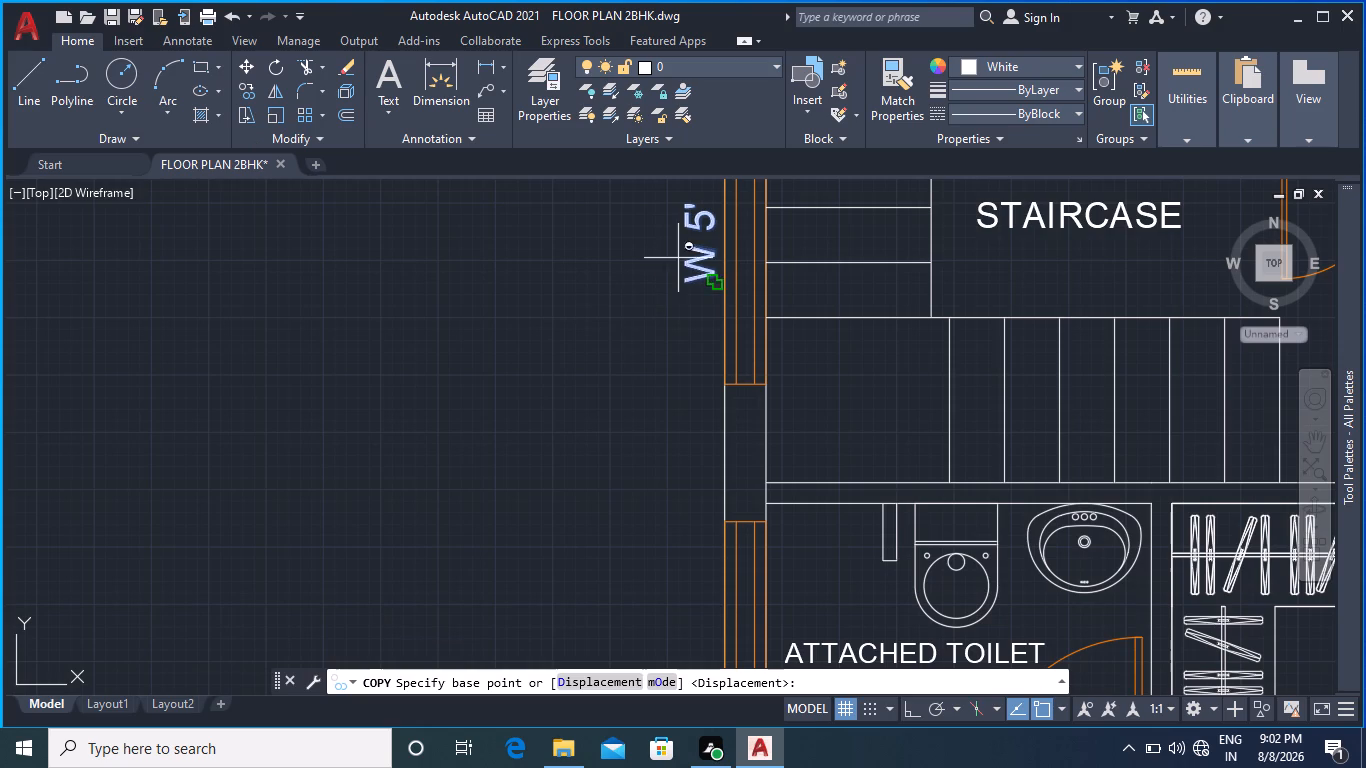
click(716, 279)
middle_drag(694, 458, 700, 406)
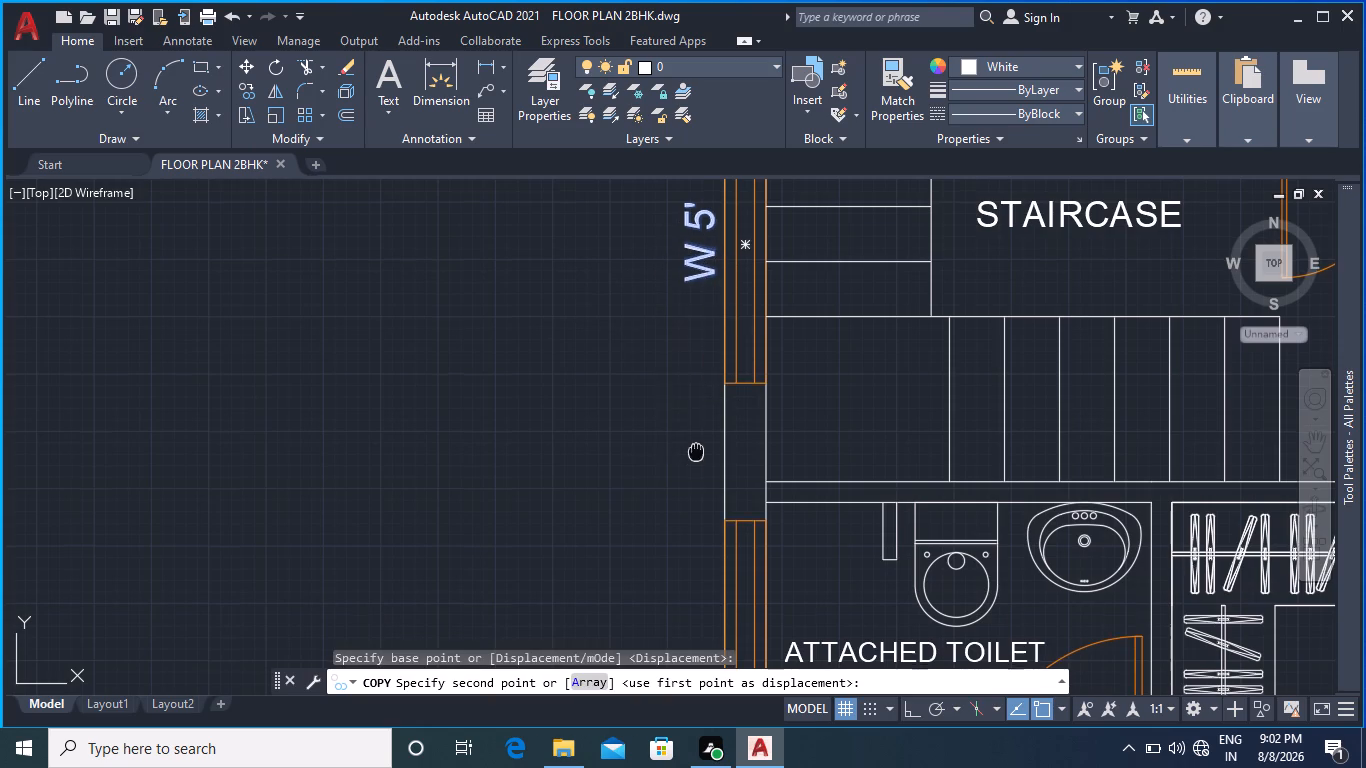
middle_drag(700, 406, 700, 285)
scroll(692, 357, down, 1)
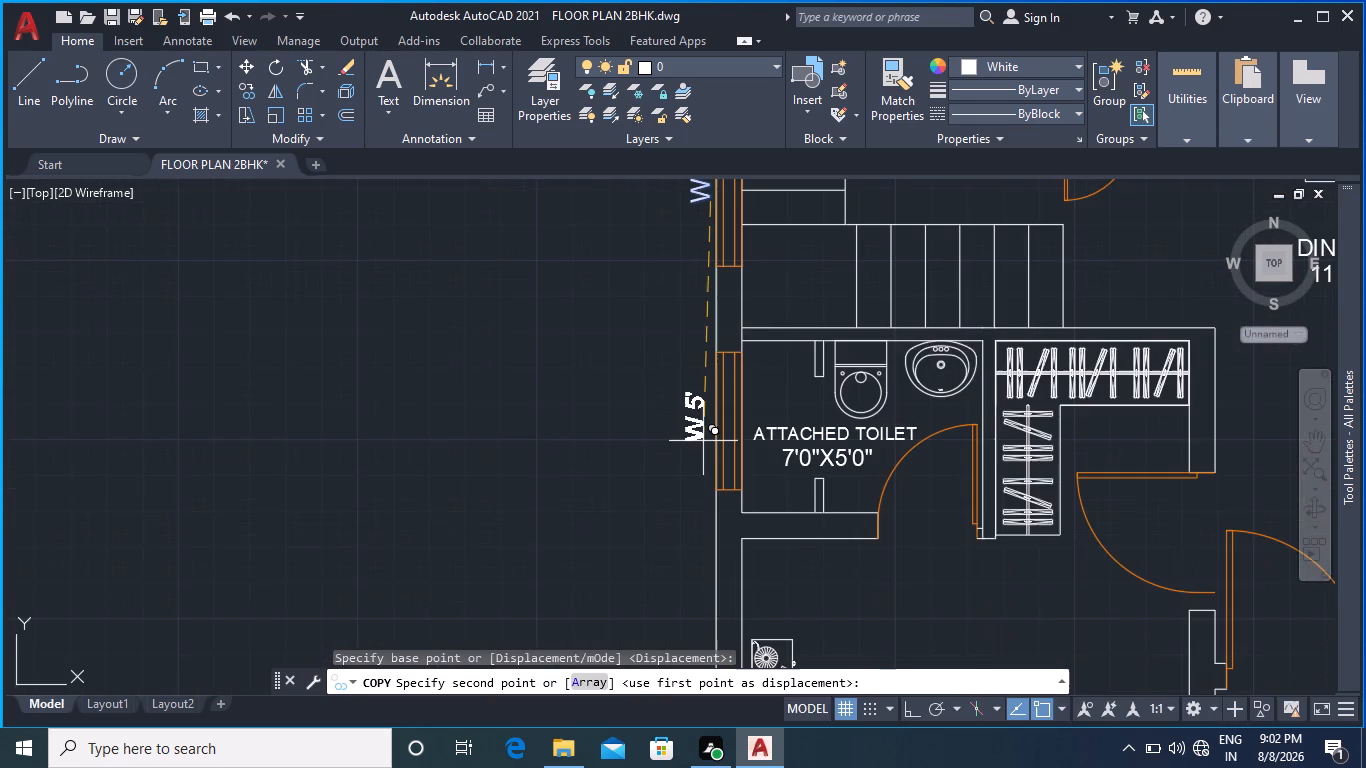
middle_drag(692, 412, 688, 433)
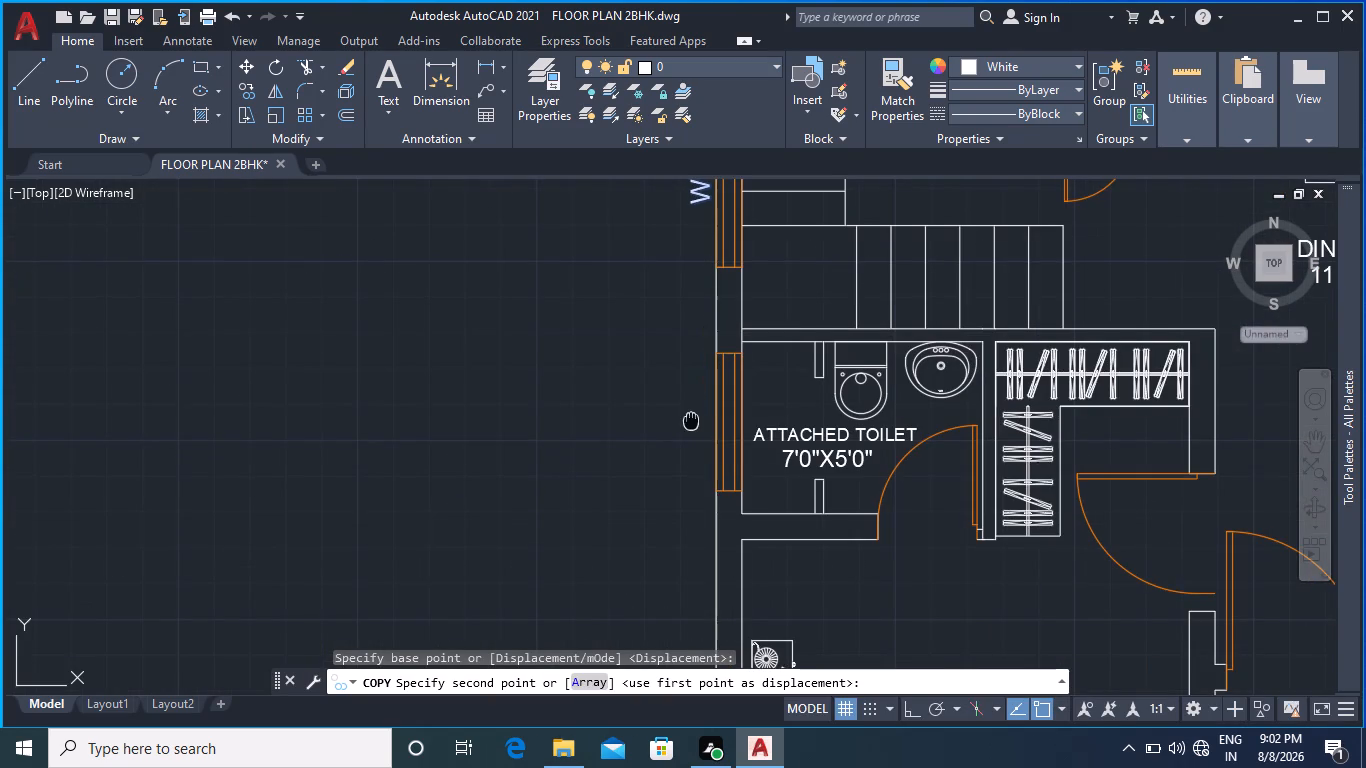
middle_drag(688, 433, 674, 498)
scroll(674, 495, up, 1)
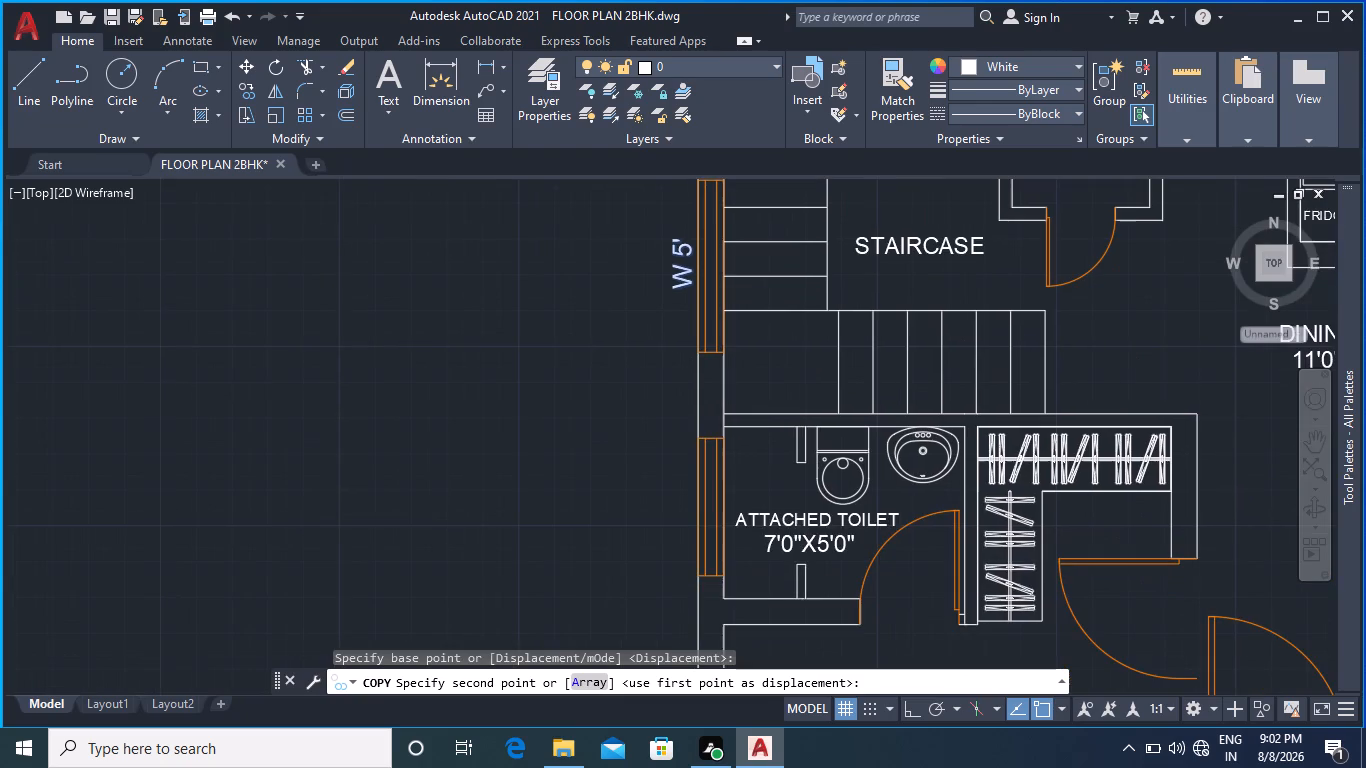
click(704, 558)
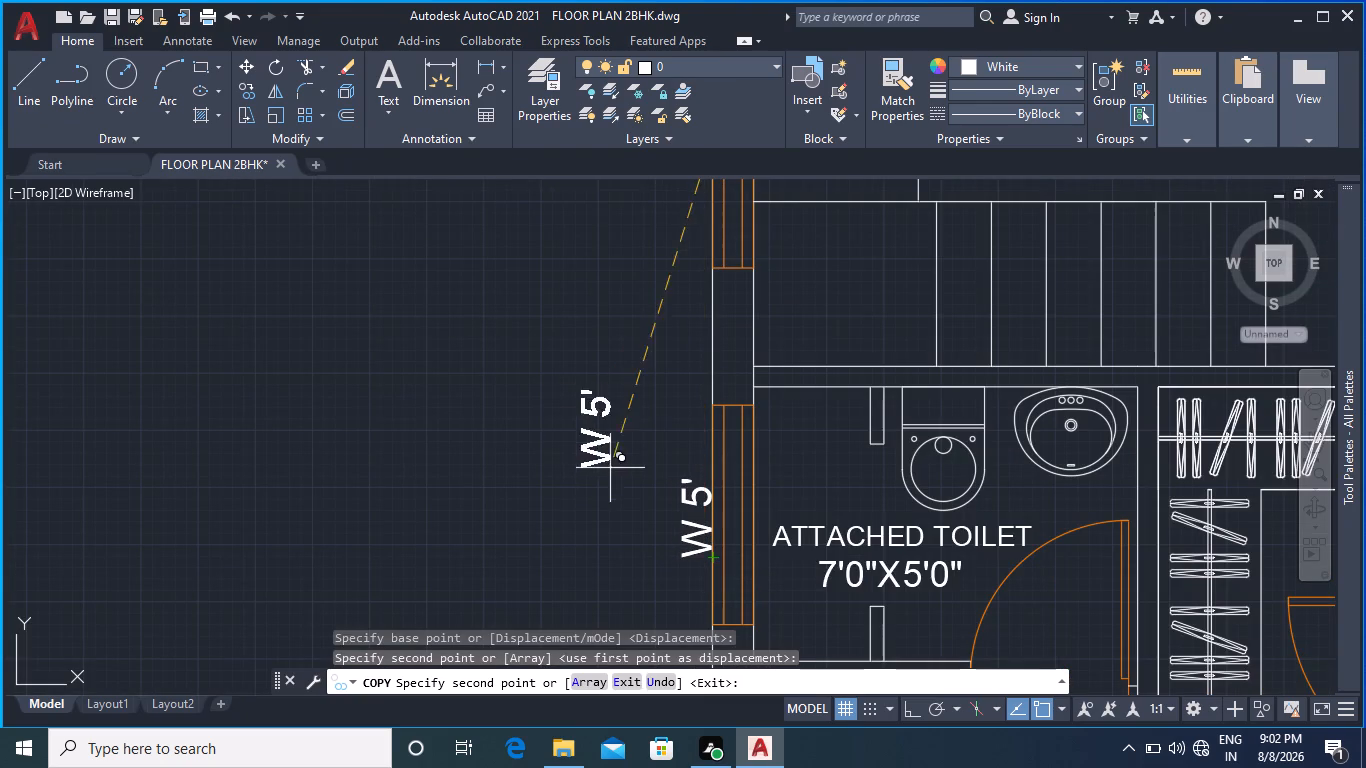
key(ctrl+z)
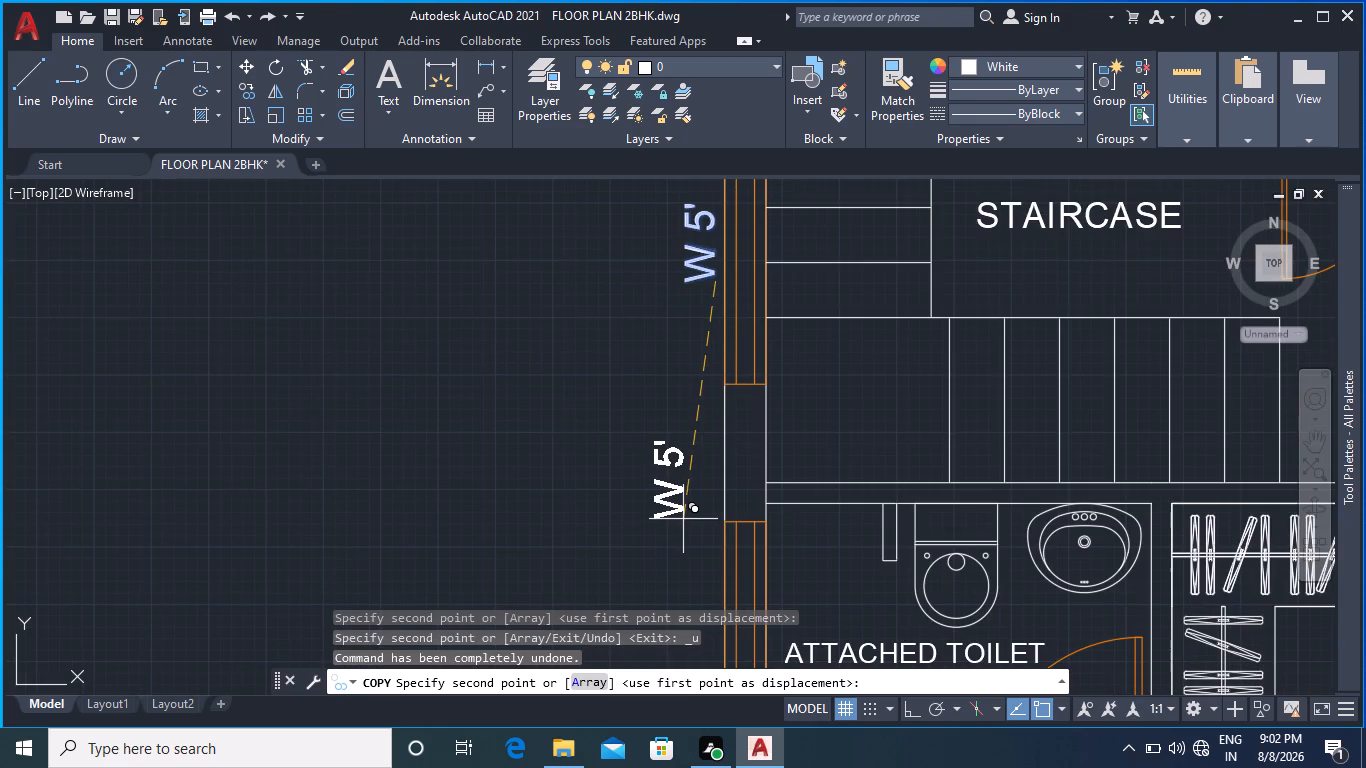
key(F8)
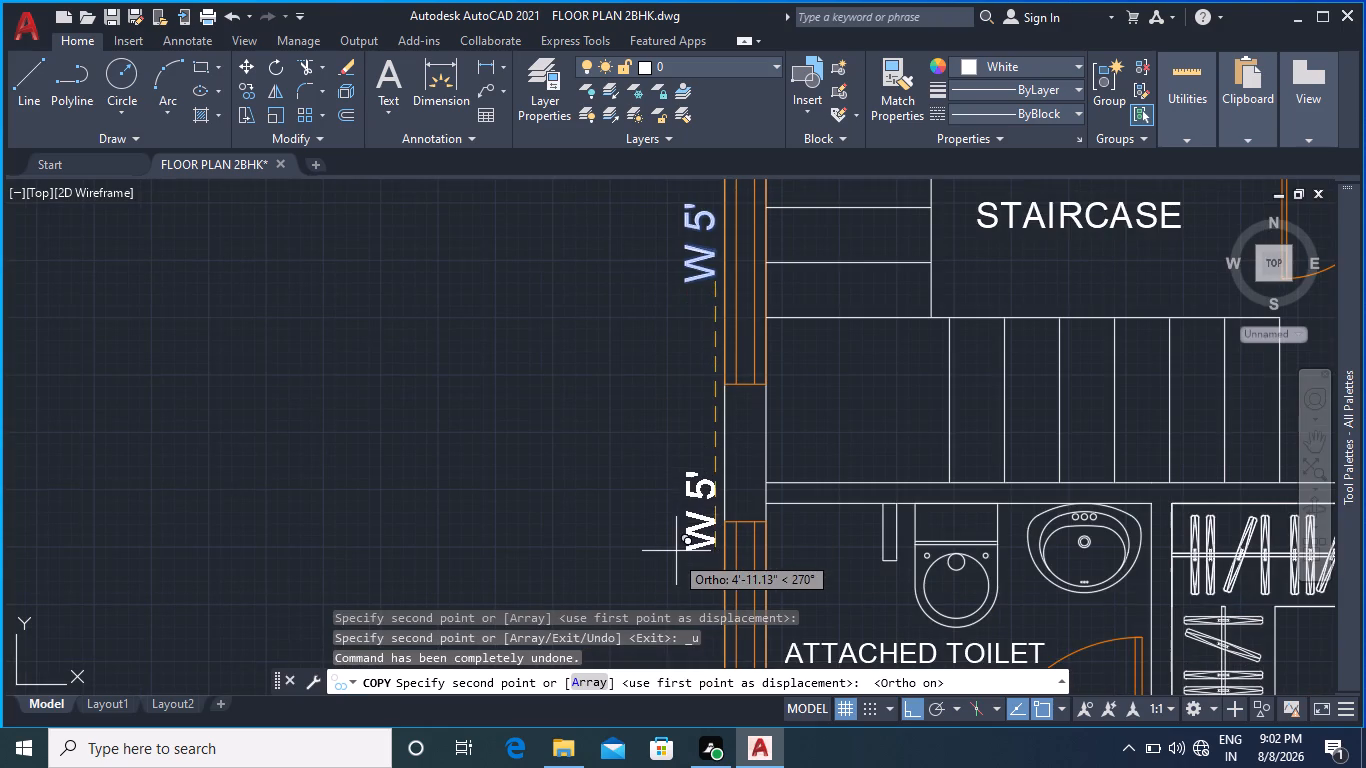
middle_drag(675, 545, 696, 361)
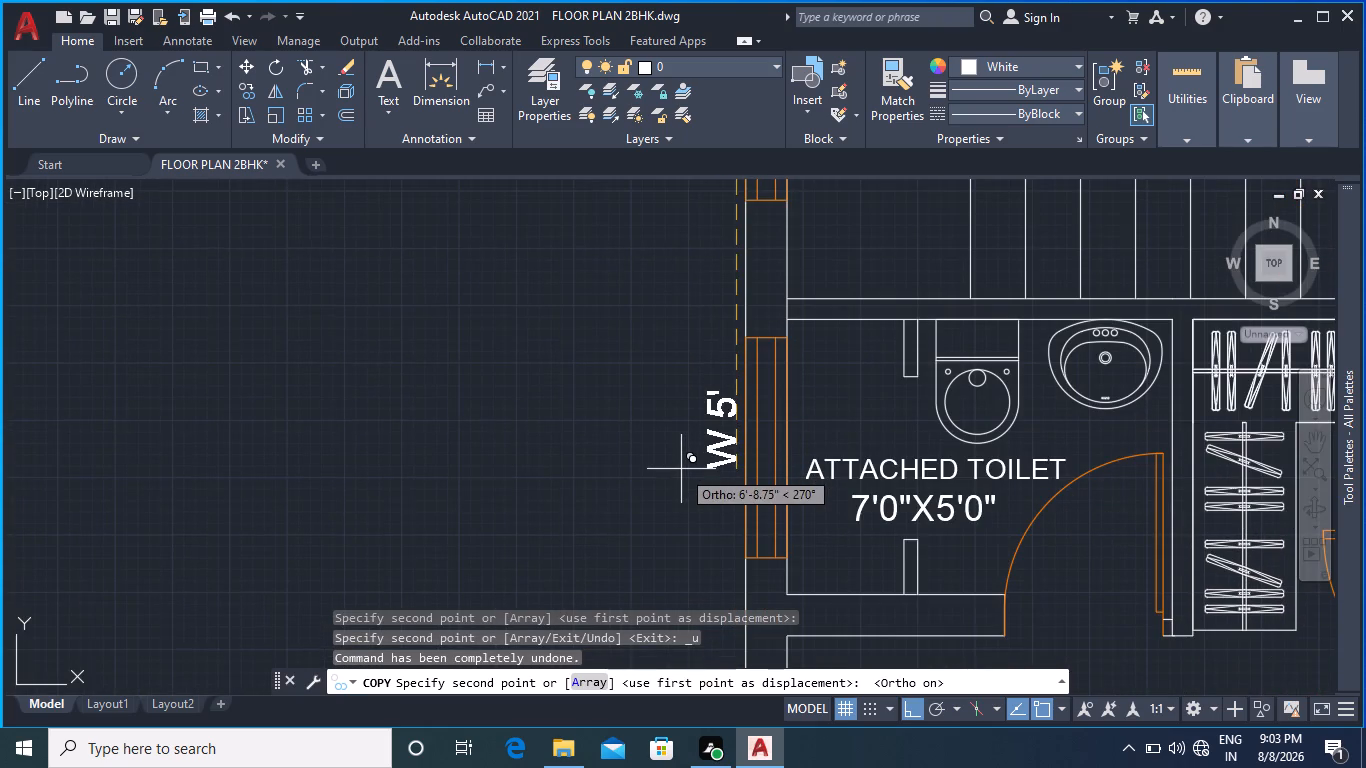
click(681, 479)
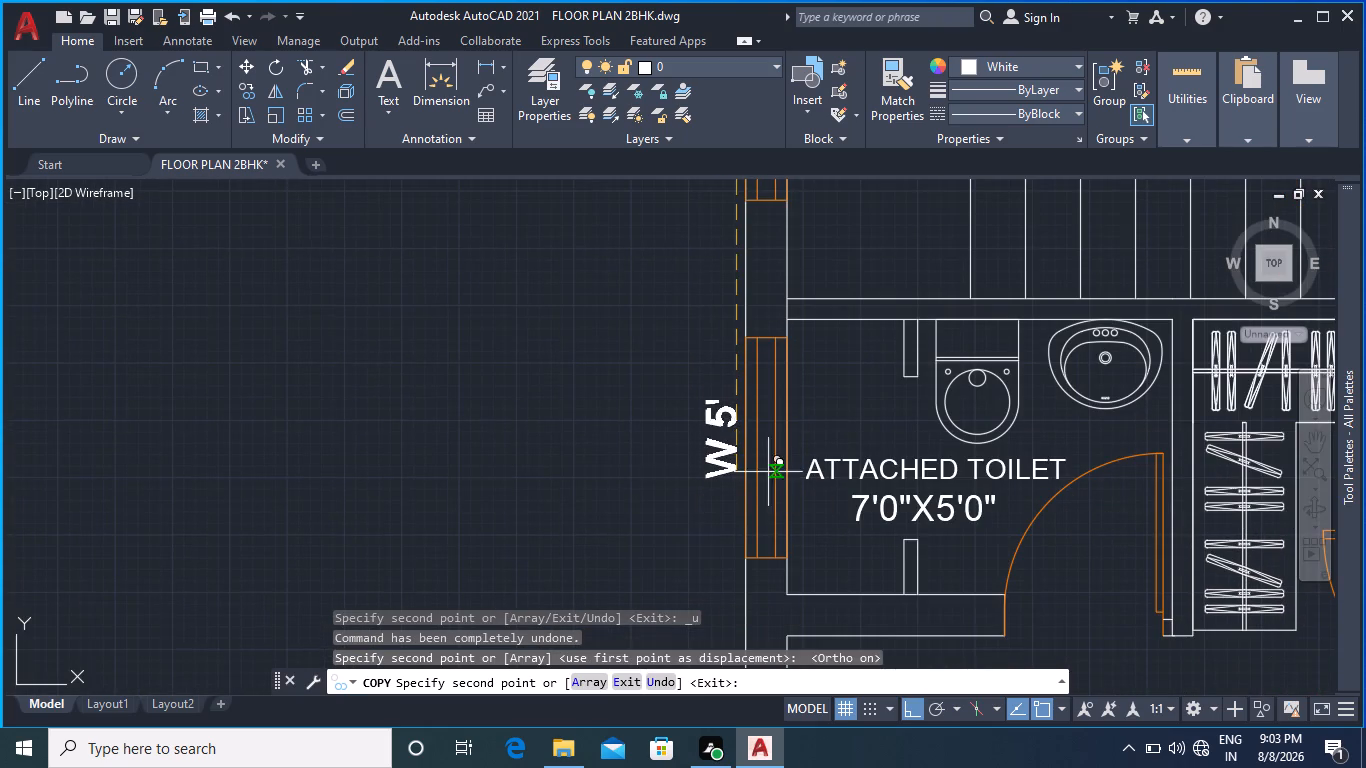
key(Escape)
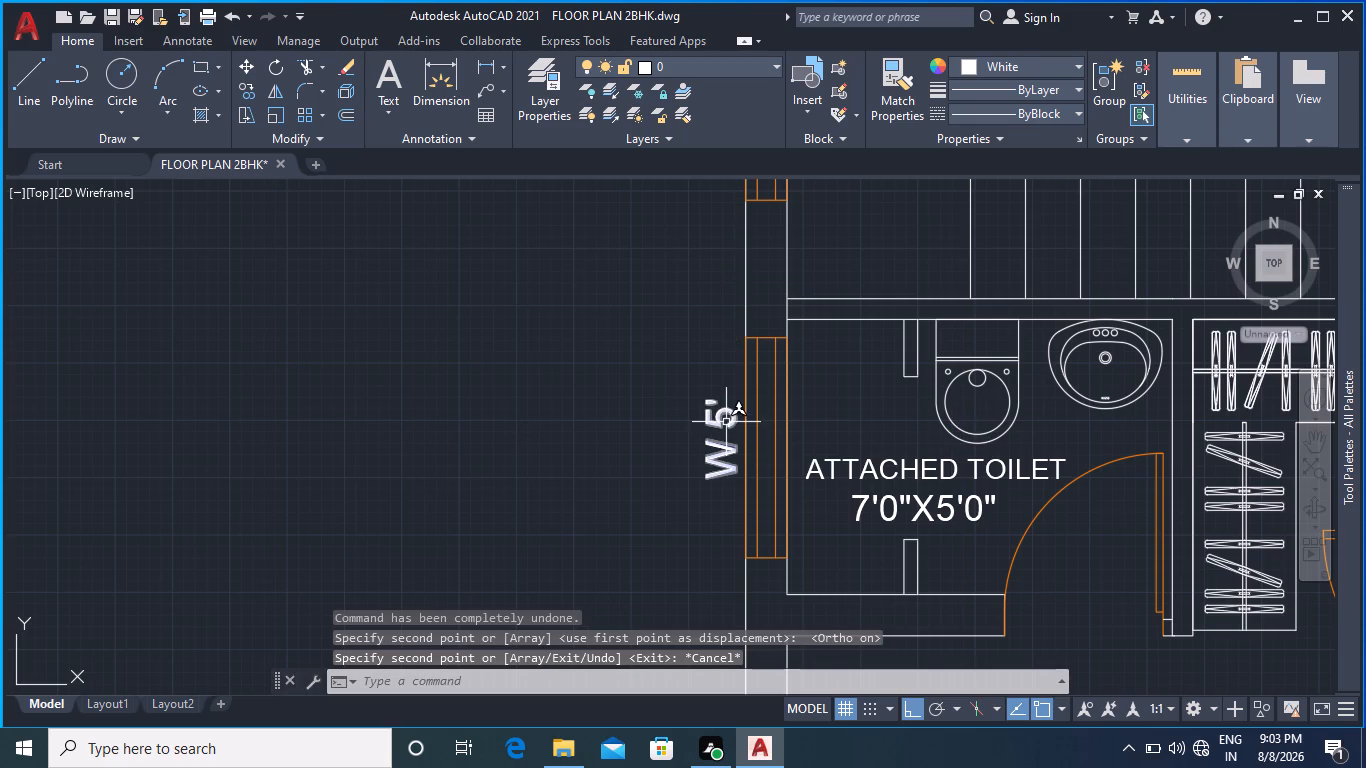
Measure the attached toilet window's width between its two outer corners using the Dimension preview.
click(431, 75)
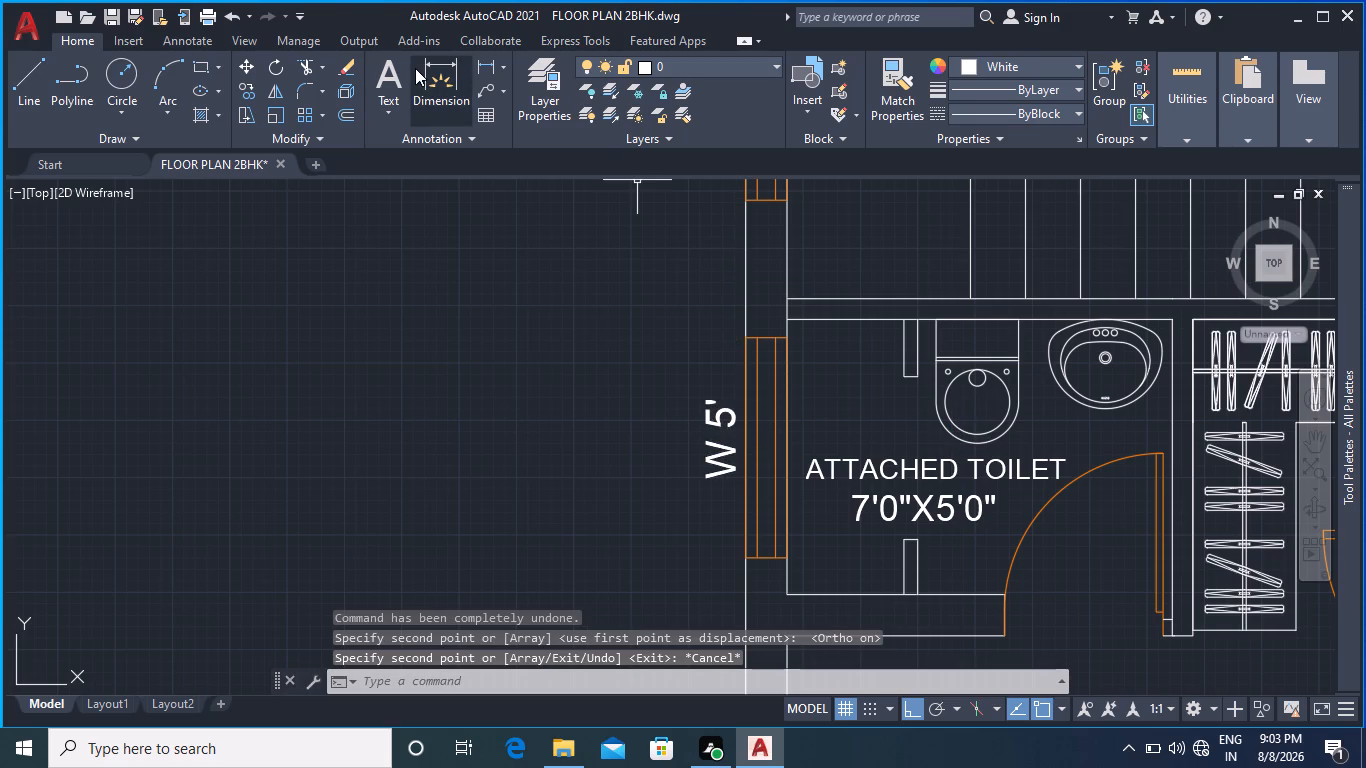
click(743, 339)
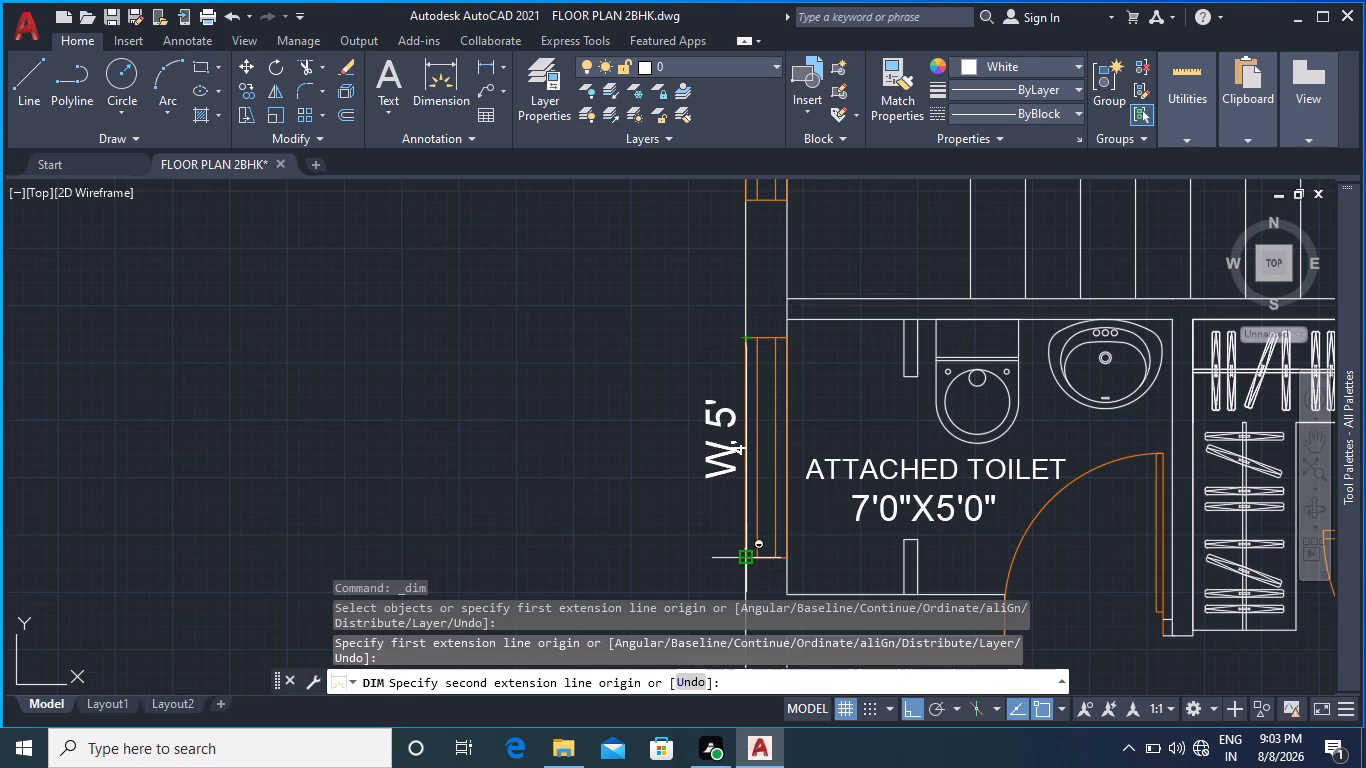
key(Escape)
Change the copied tag beside the attached toilet window to W 4'.
double_click(726, 464)
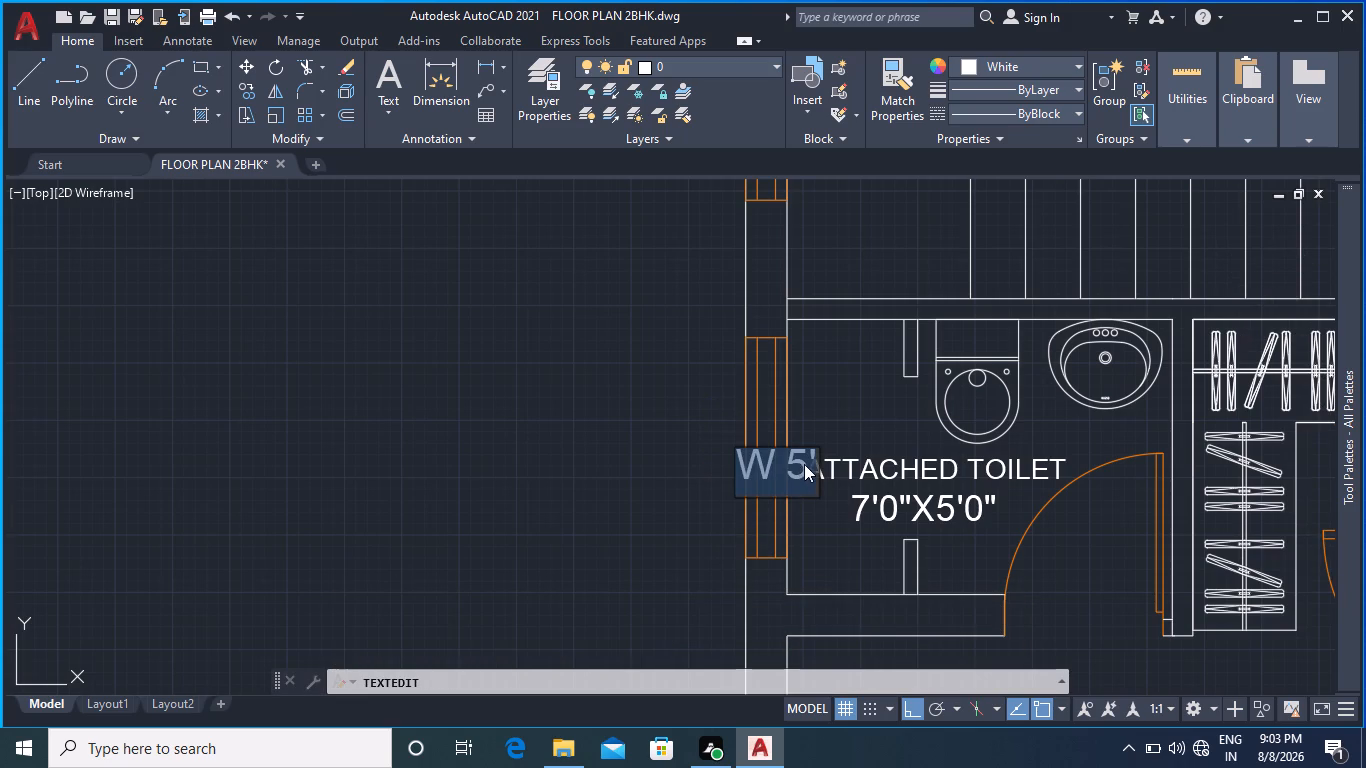
click(804, 464)
key(BackSpace)
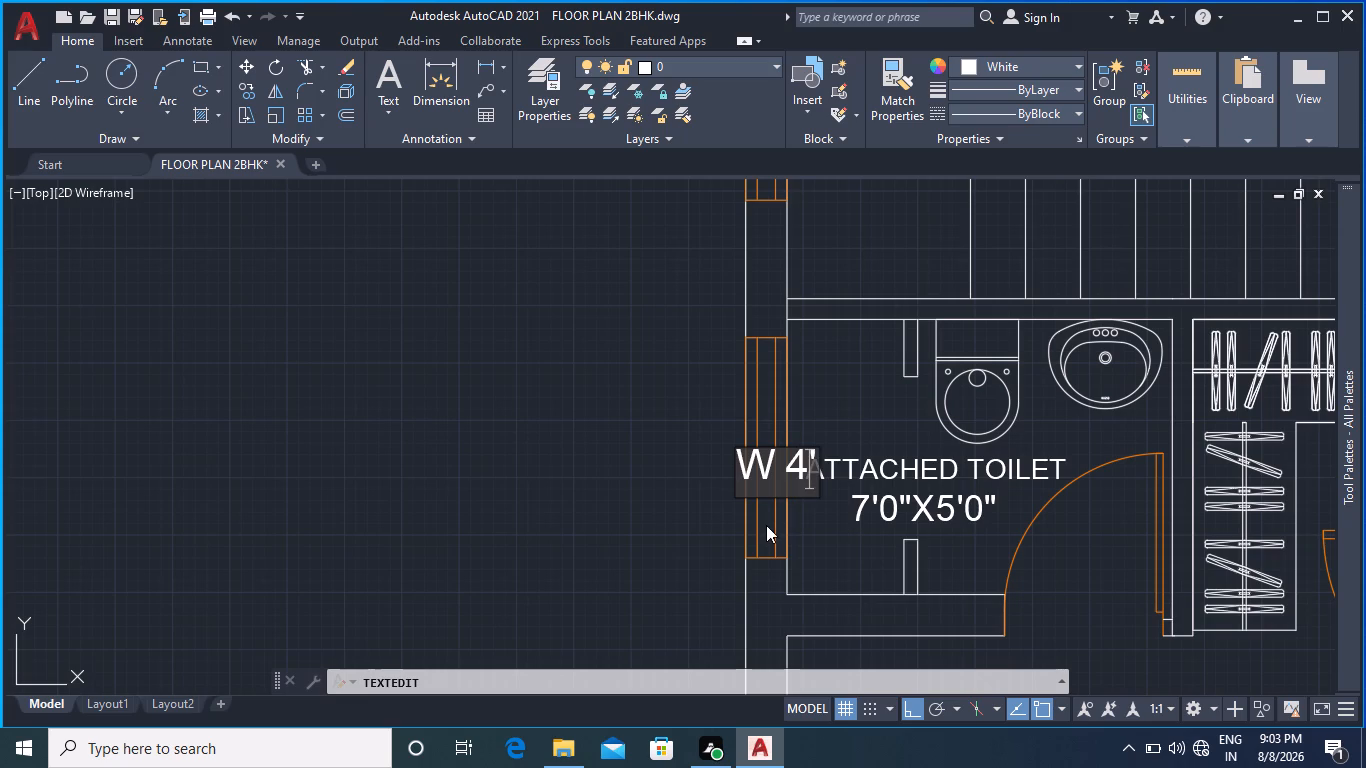
click(694, 517)
Change the staircase window's tag to W 4'.
middle_drag(715, 330, 732, 416)
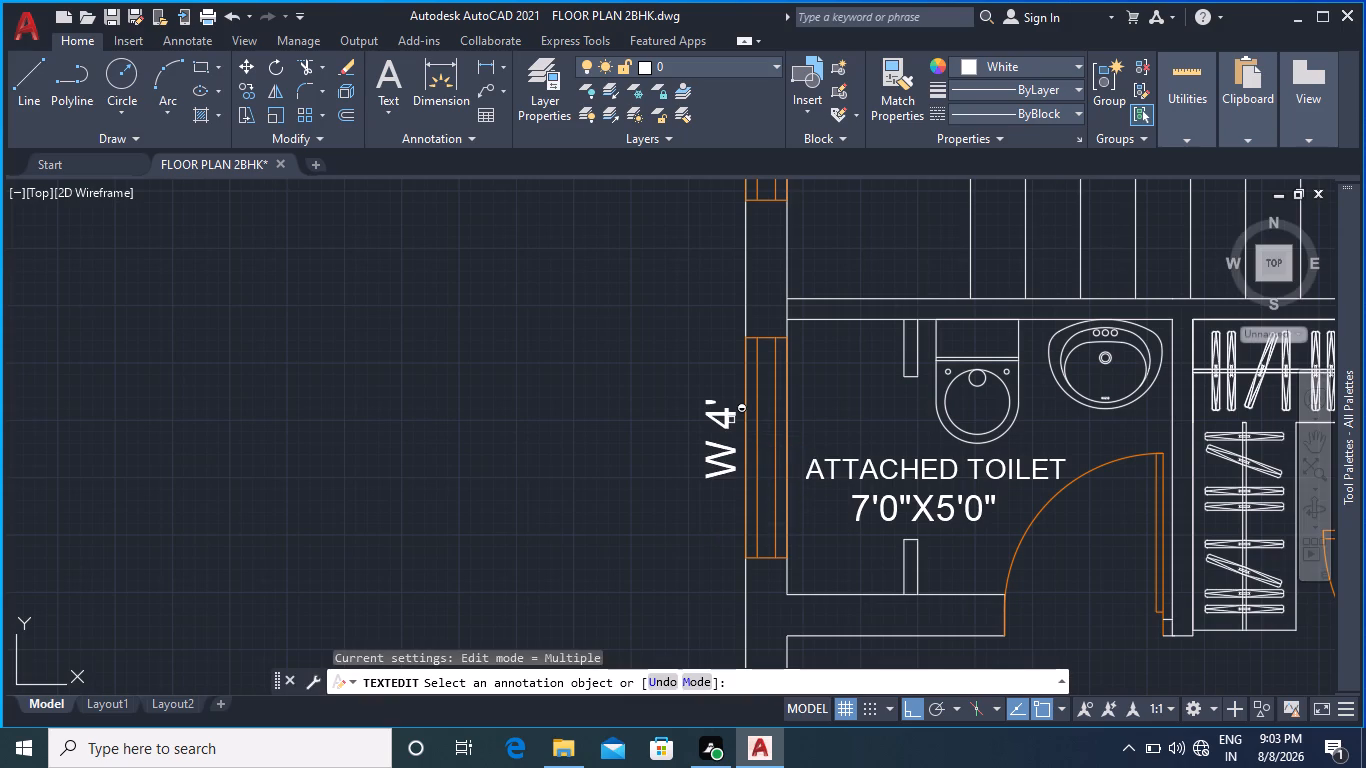
middle_drag(732, 416, 705, 616)
double_click(716, 357)
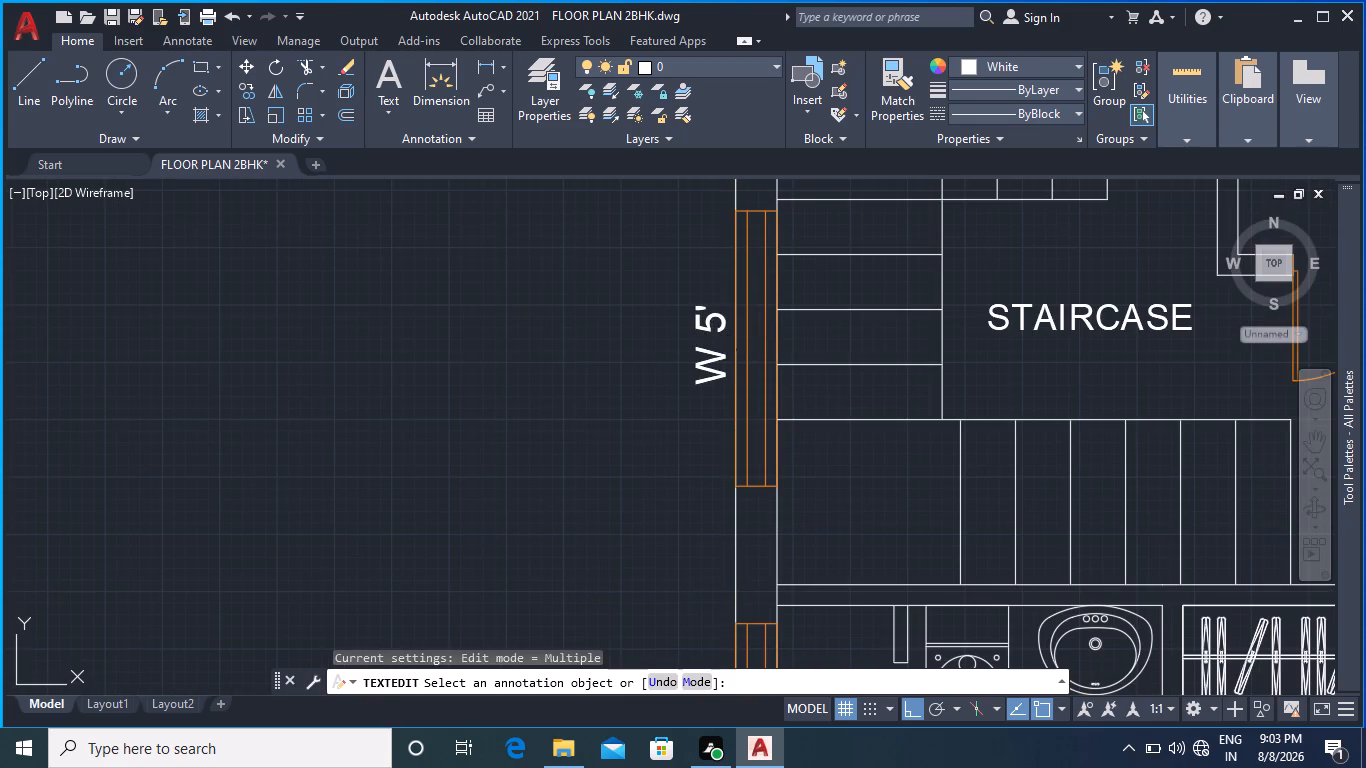
click(799, 377)
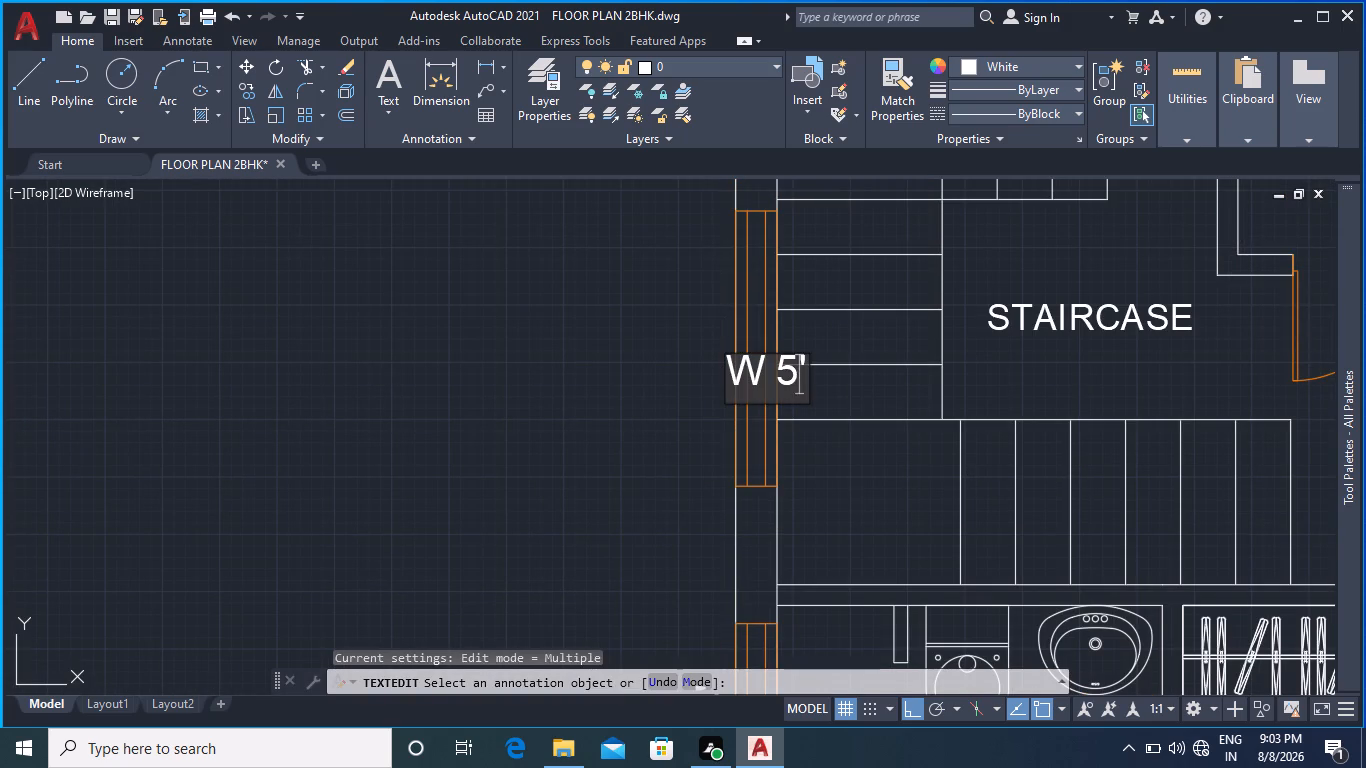
key(BackSpace)
key(4)
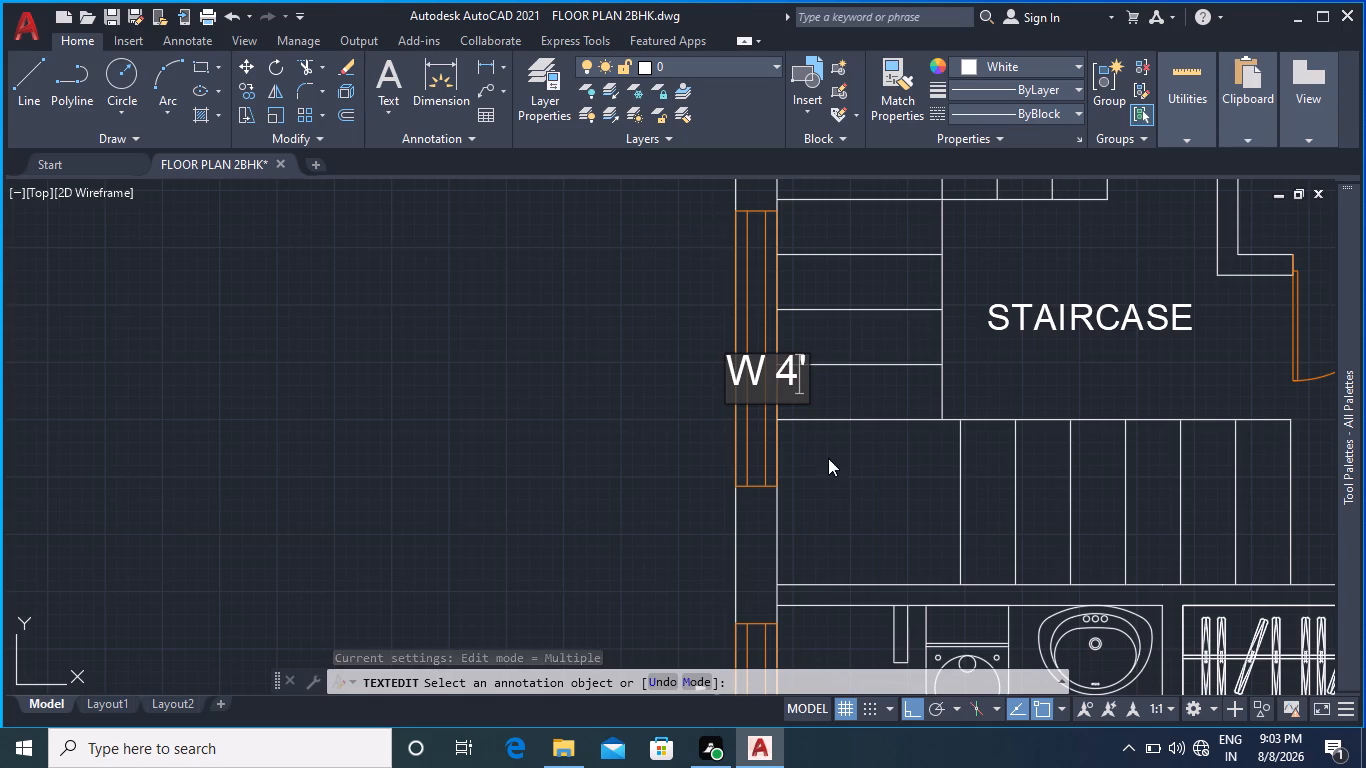
click(704, 439)
Review the whole floor plan for windows still lacking width tags and the spare W 4' tags beside it.
scroll(801, 418, down, 3)
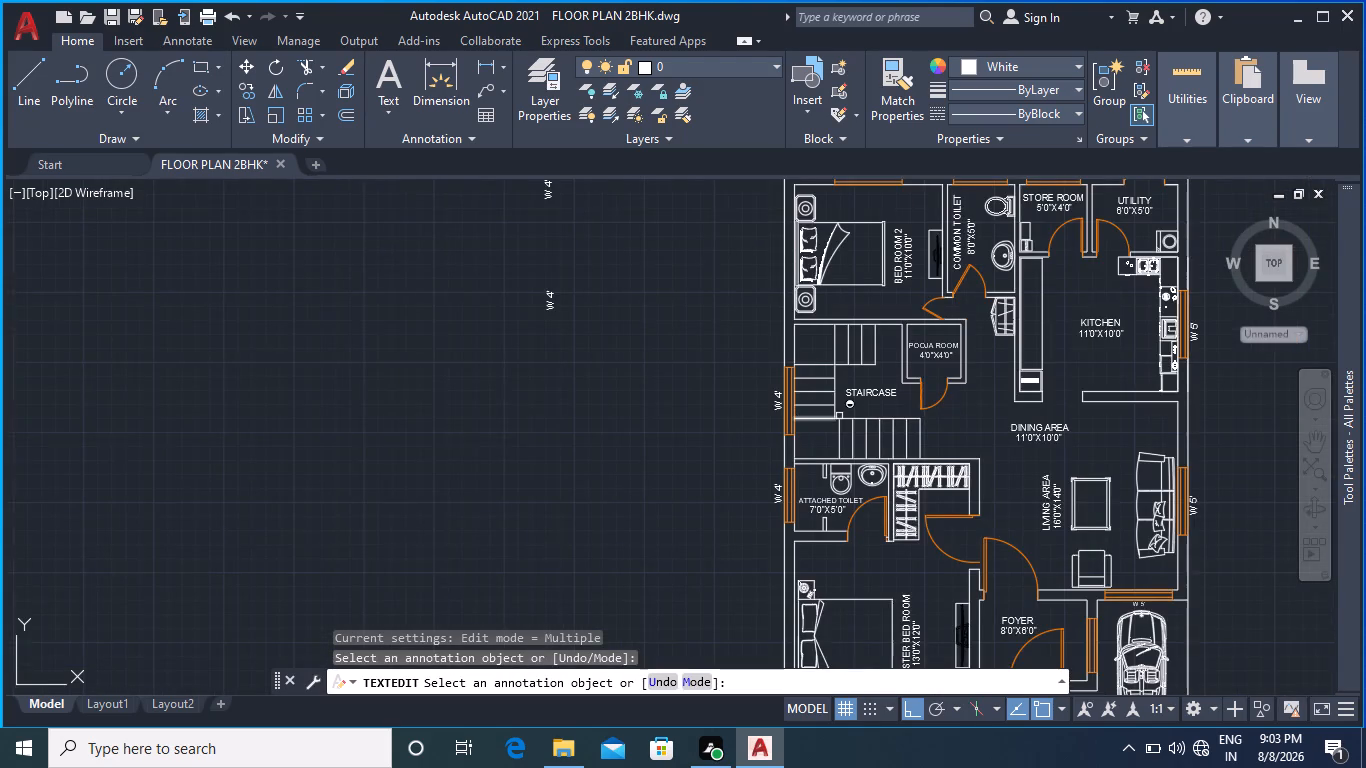
middle_drag(853, 400, 673, 524)
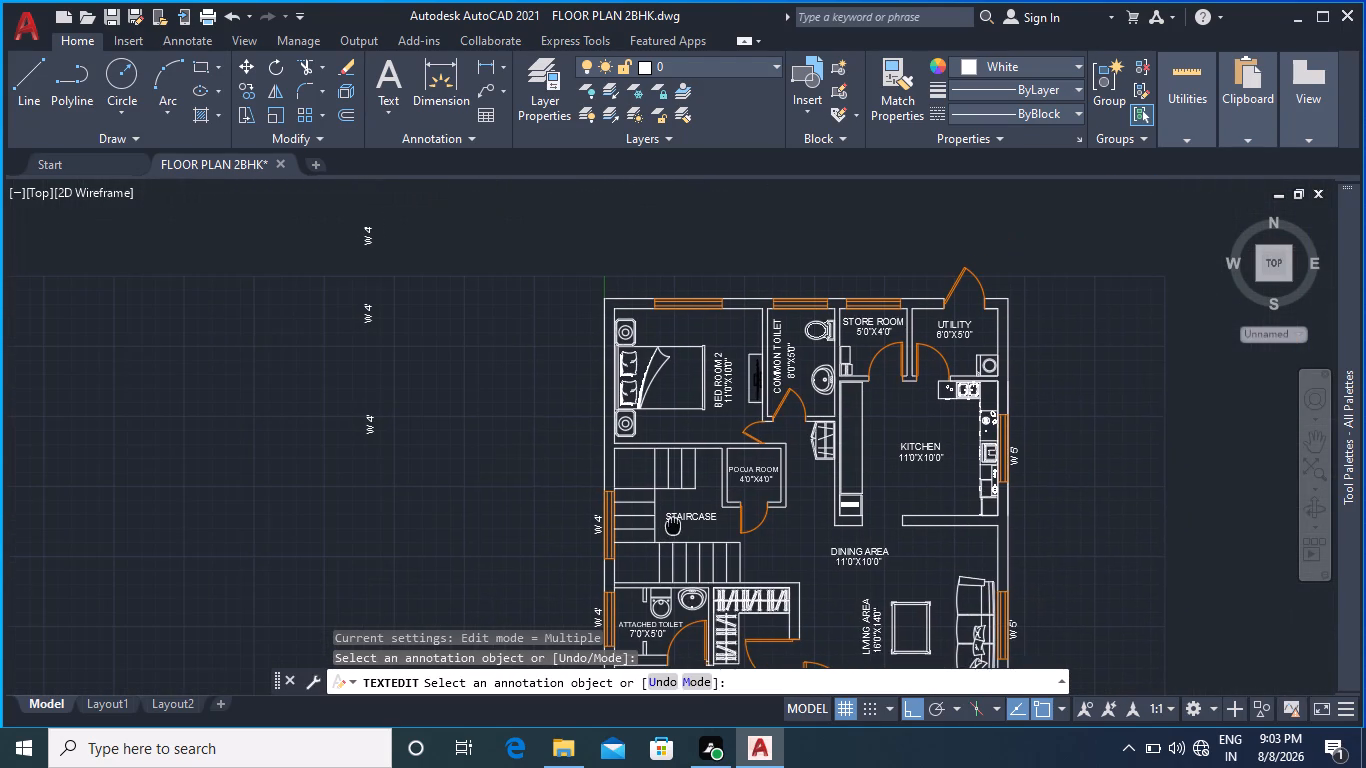
middle_drag(673, 524, 672, 436)
scroll(672, 448, down, 1)
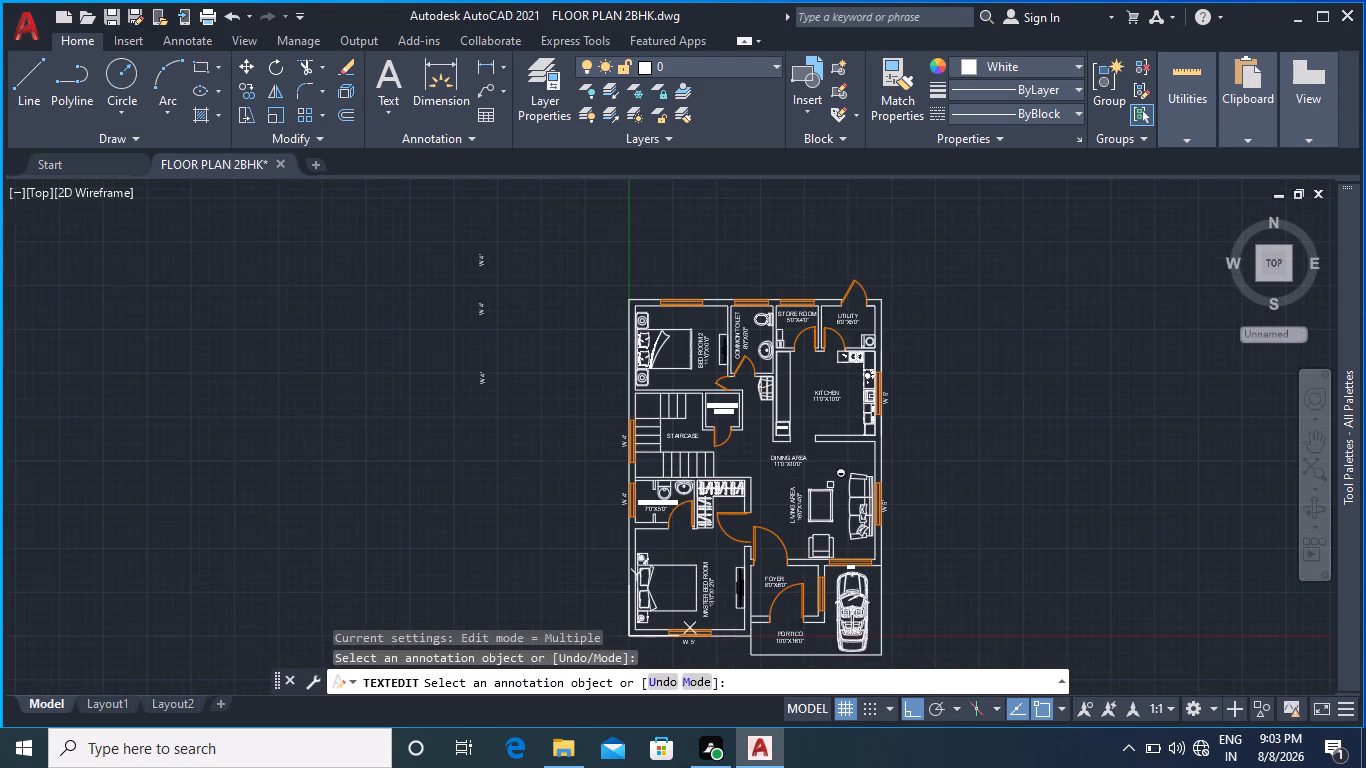
middle_drag(939, 511, 880, 540)
scroll(387, 303, up, 2)
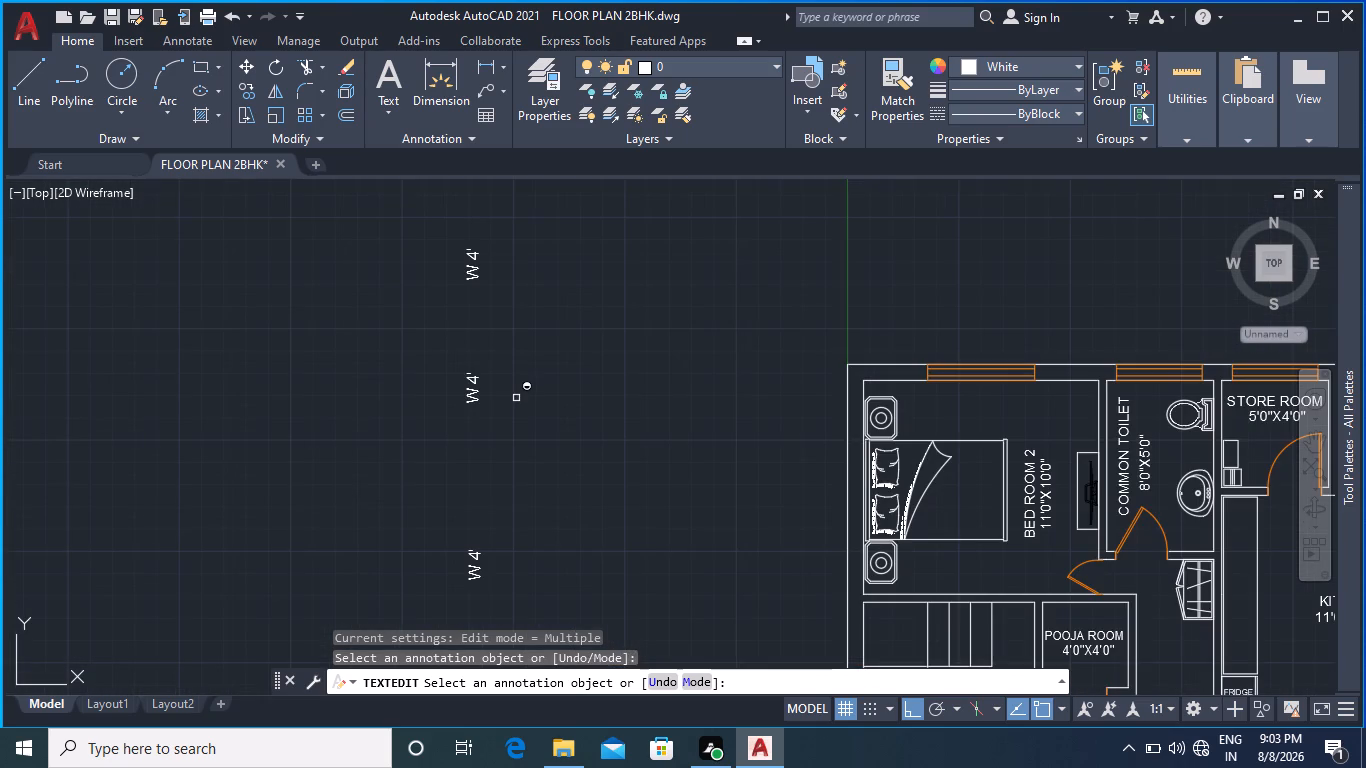
middle_drag(533, 410, 420, 267)
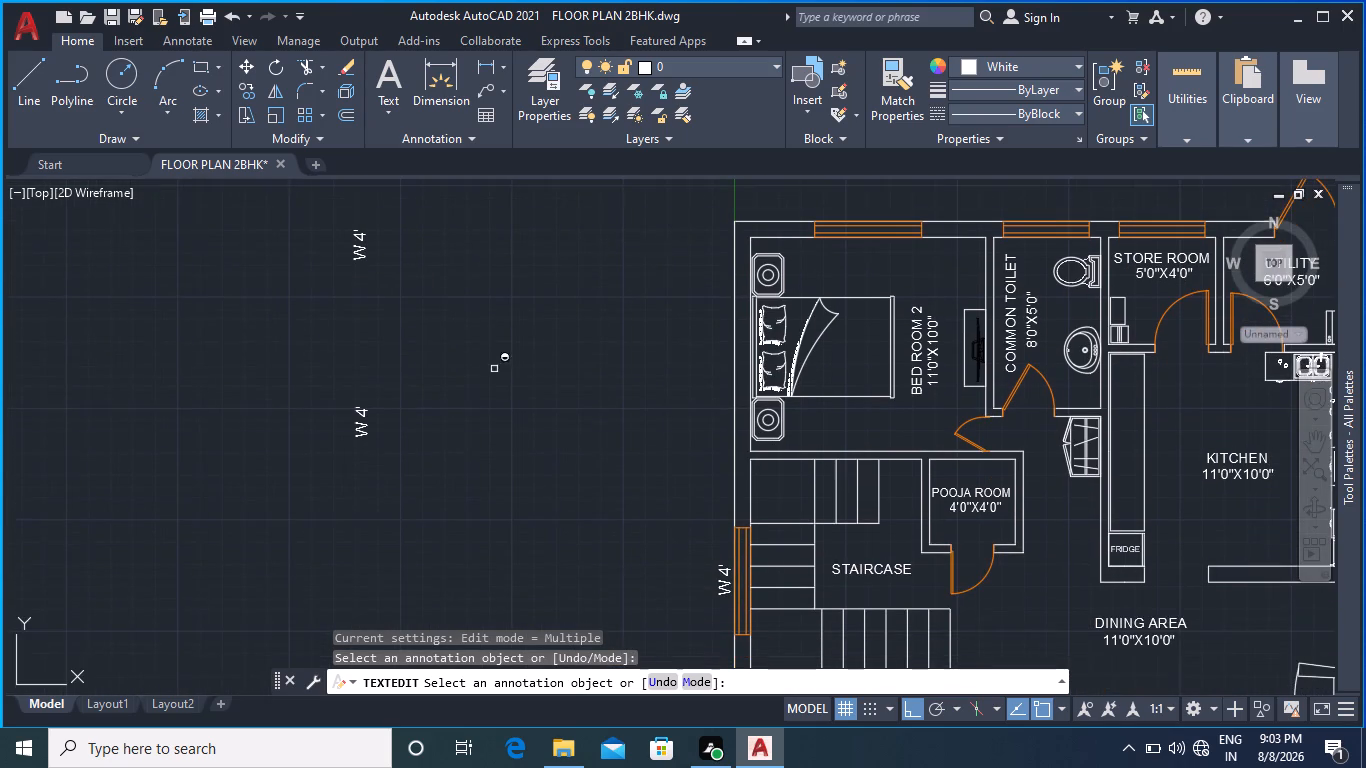
scroll(522, 387, down, 1)
middle_drag(520, 386, 429, 406)
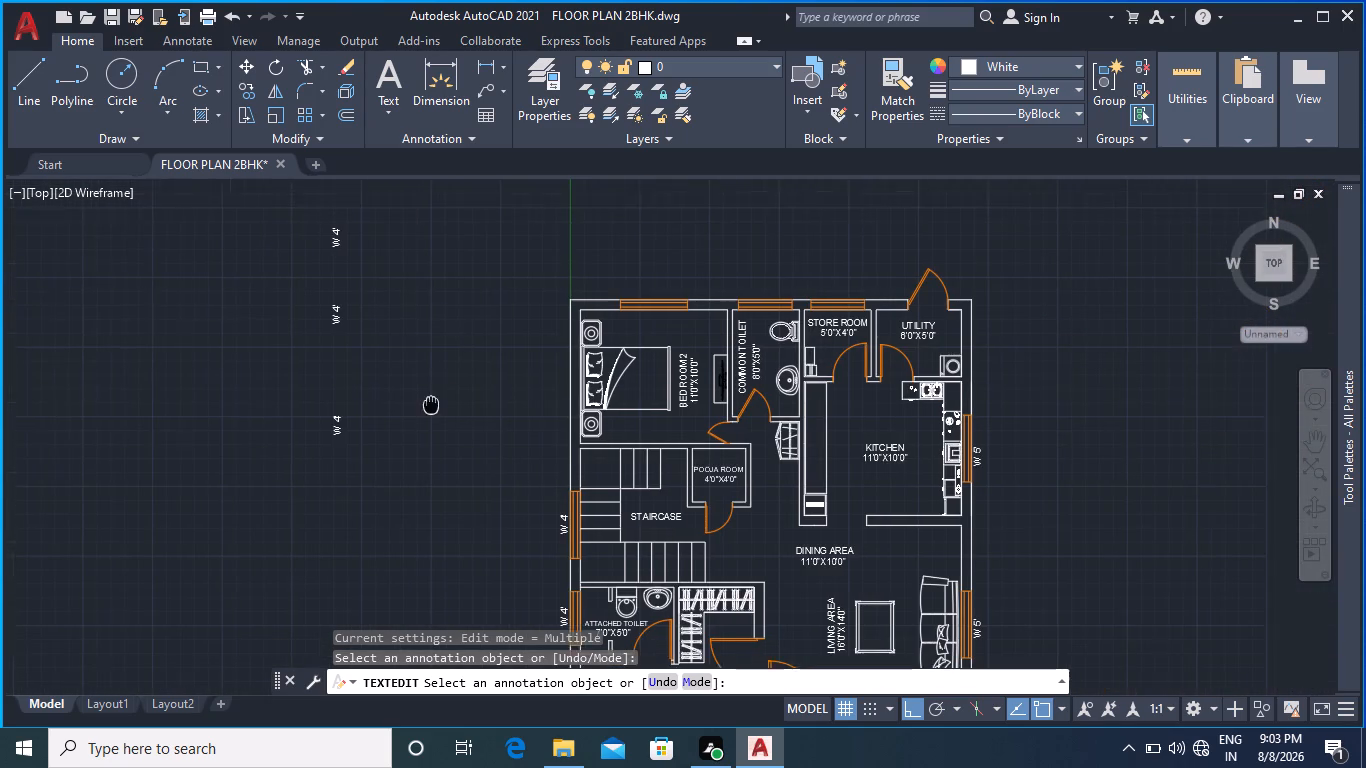
middle_drag(429, 406, 409, 369)
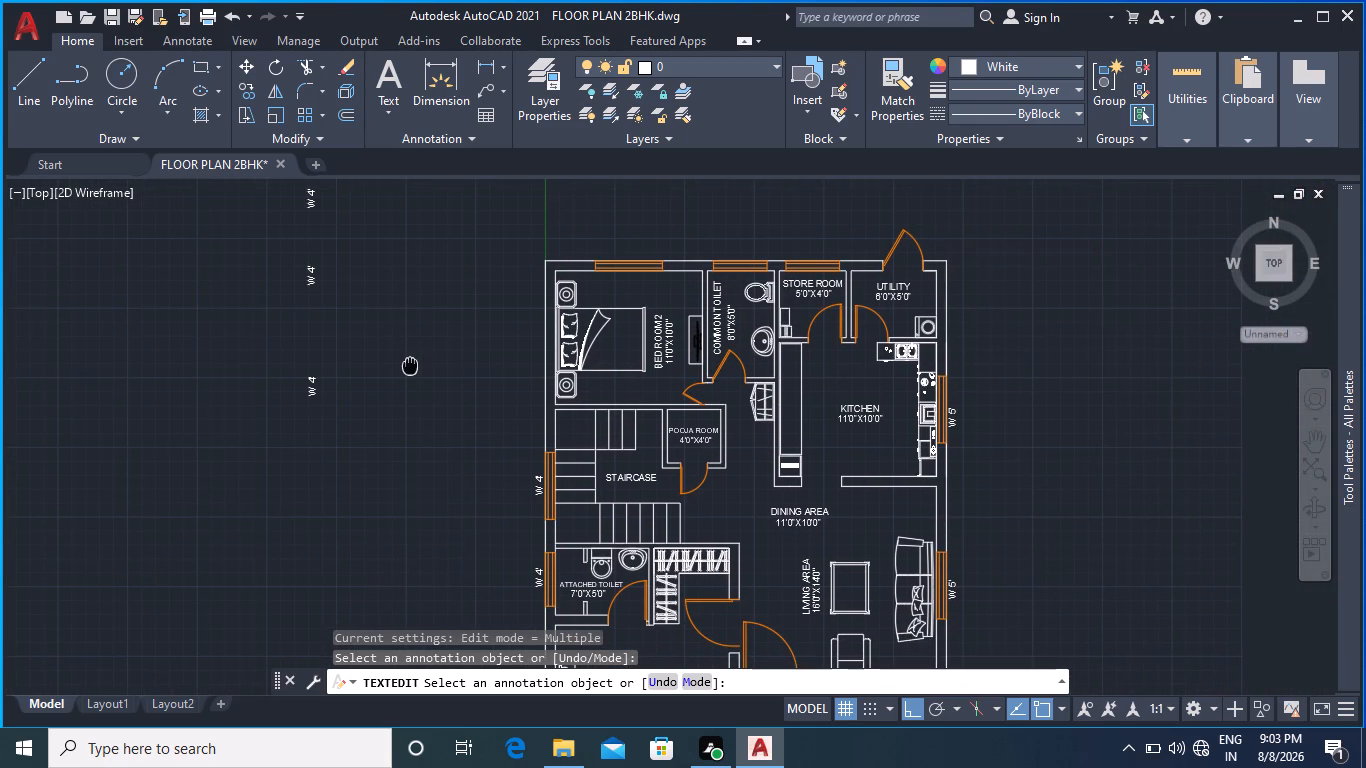
middle_drag(409, 369, 418, 418)
Measure the Bed Room 2 window's width along its outer edge using the Dimension preview.
scroll(549, 308, up, 1)
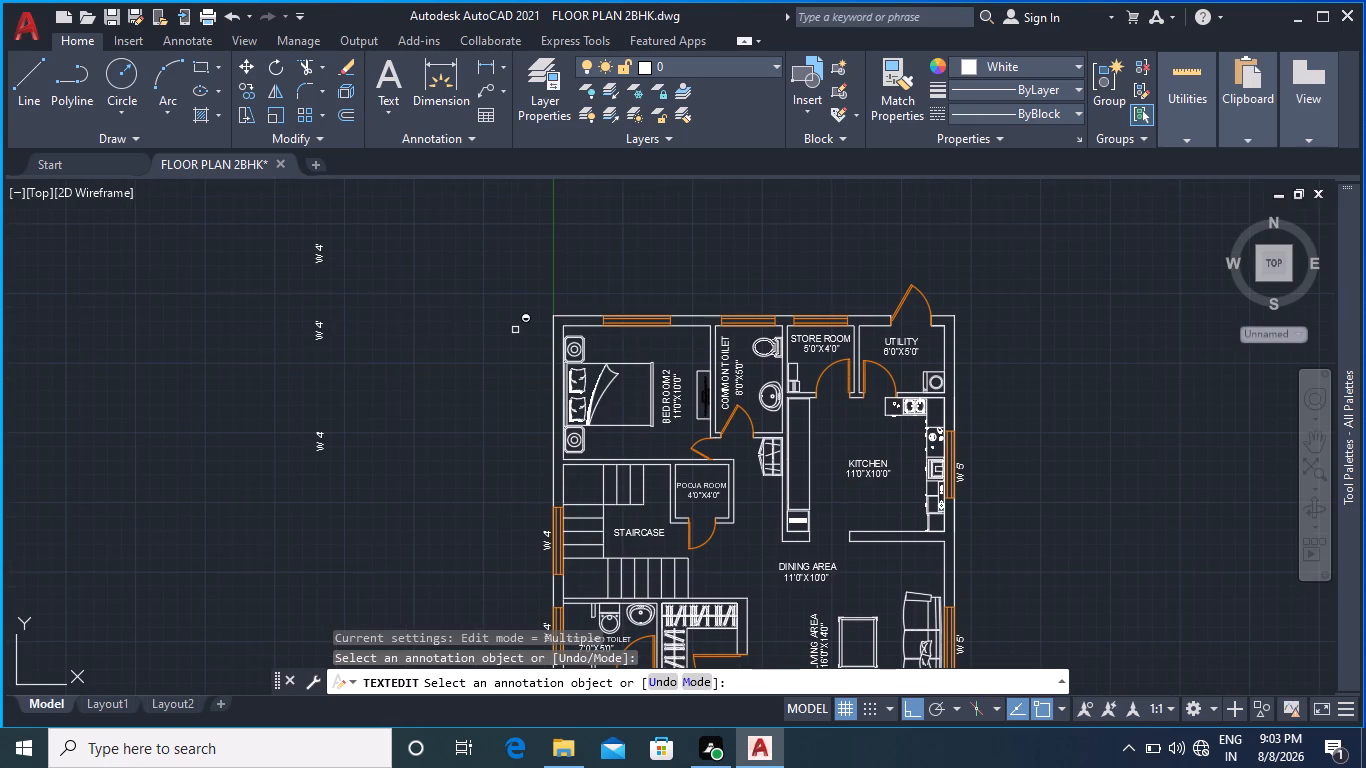
scroll(686, 329, up, 1)
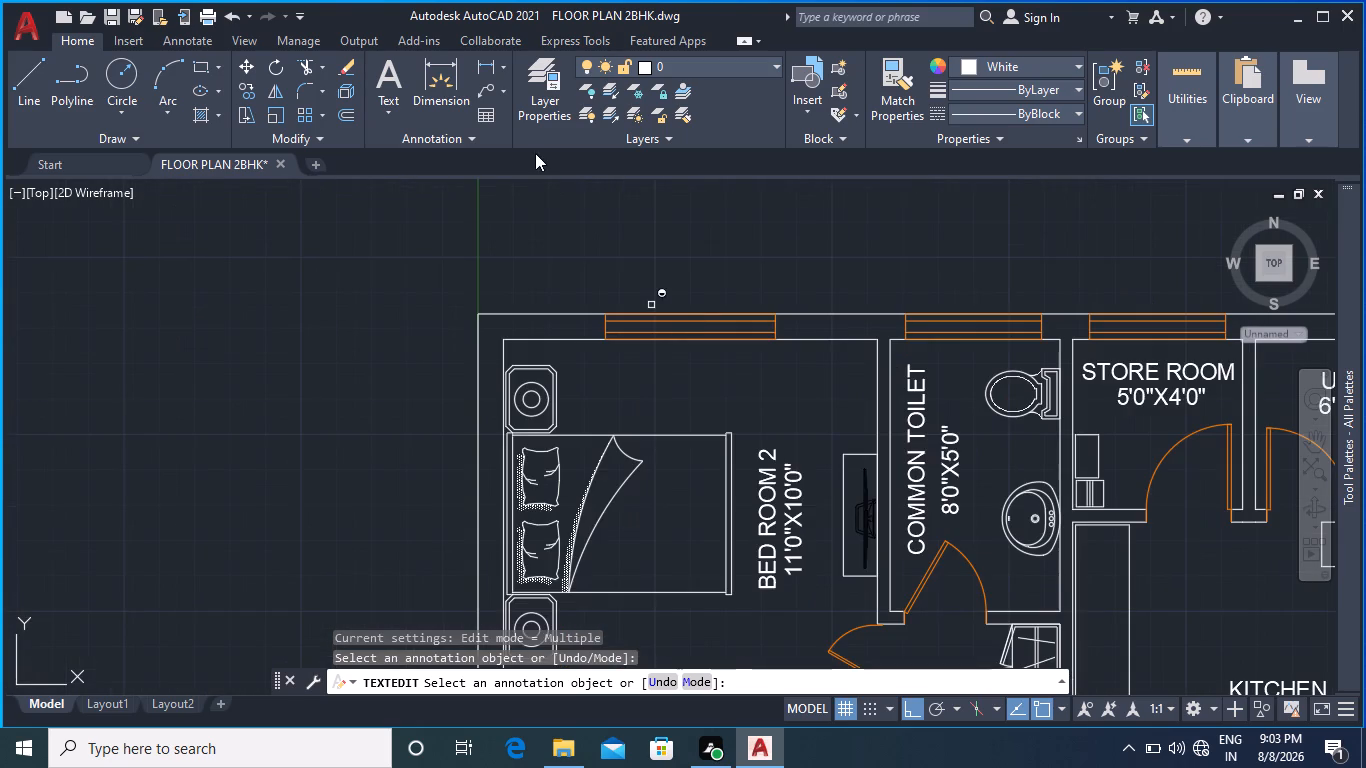
click(451, 75)
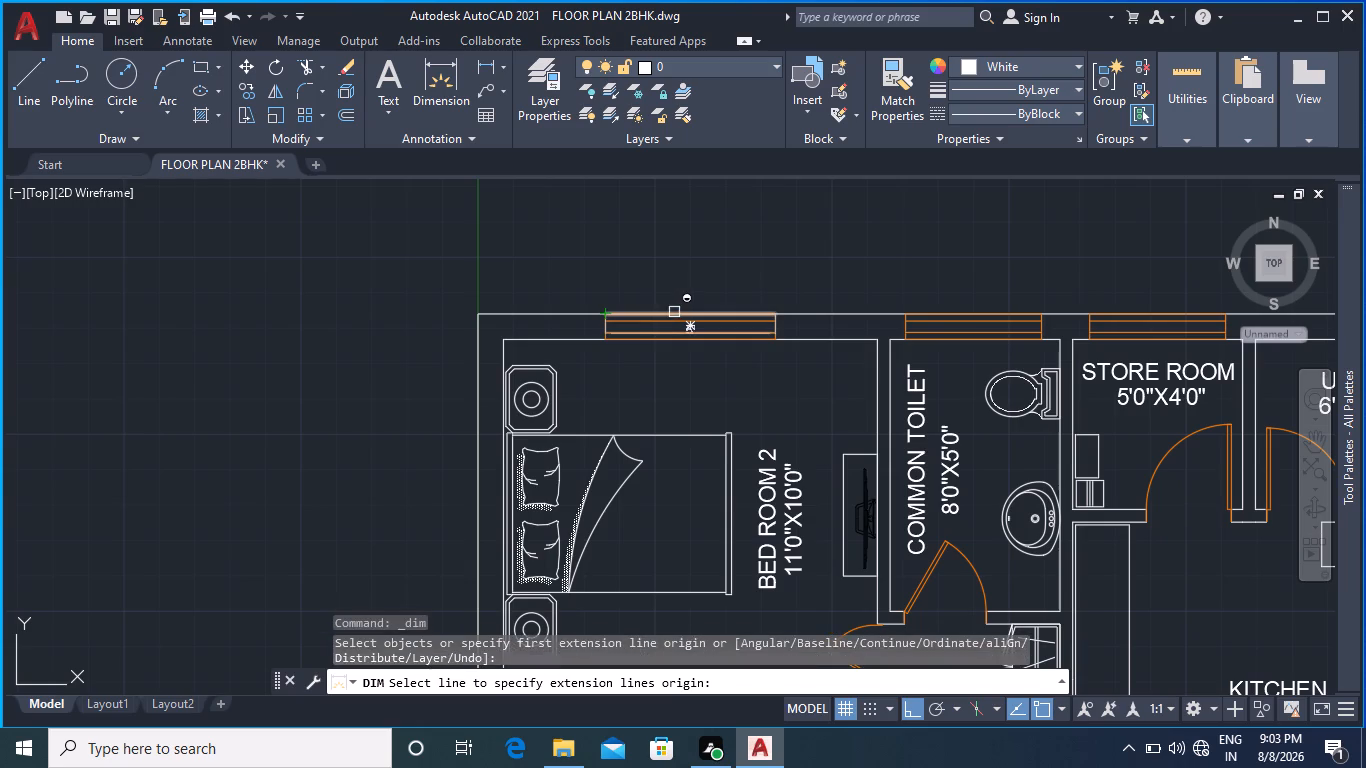
scroll(674, 314, up, 3)
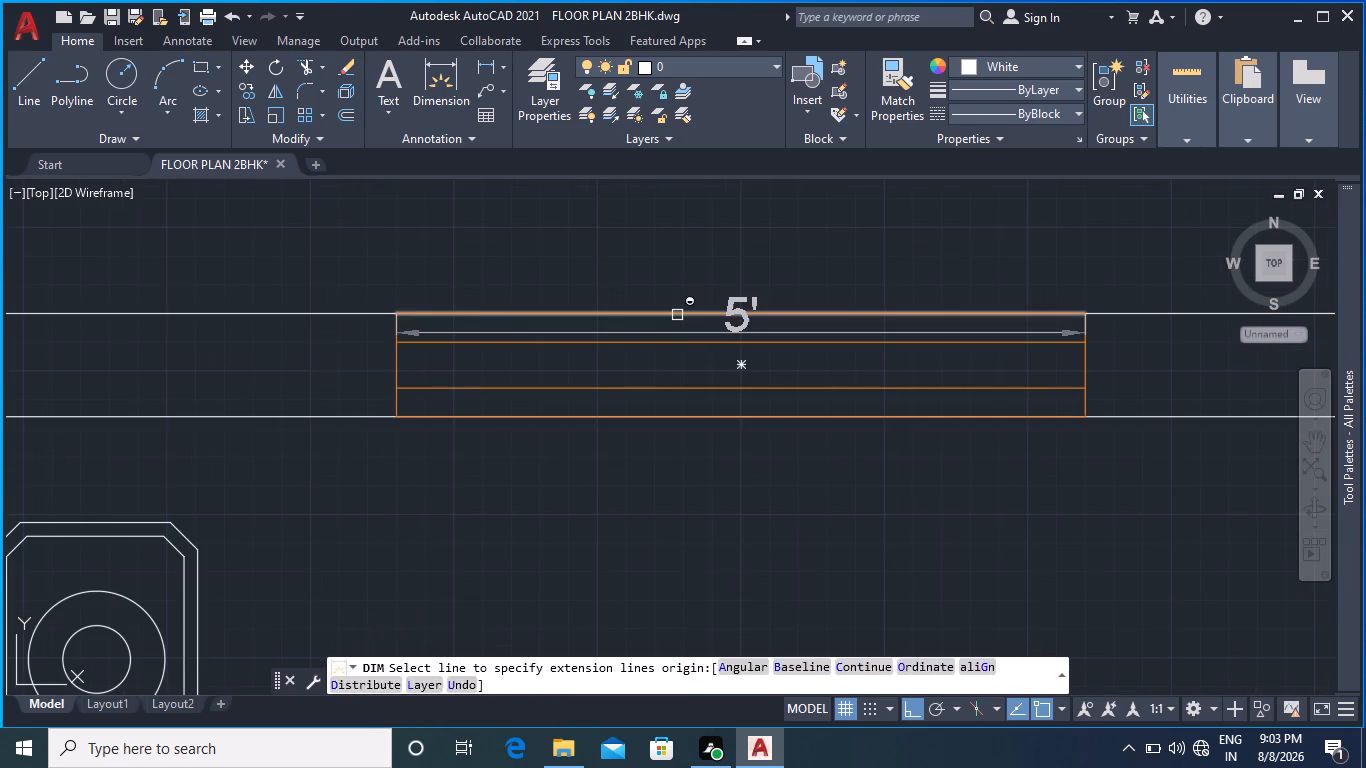
key(Escape)
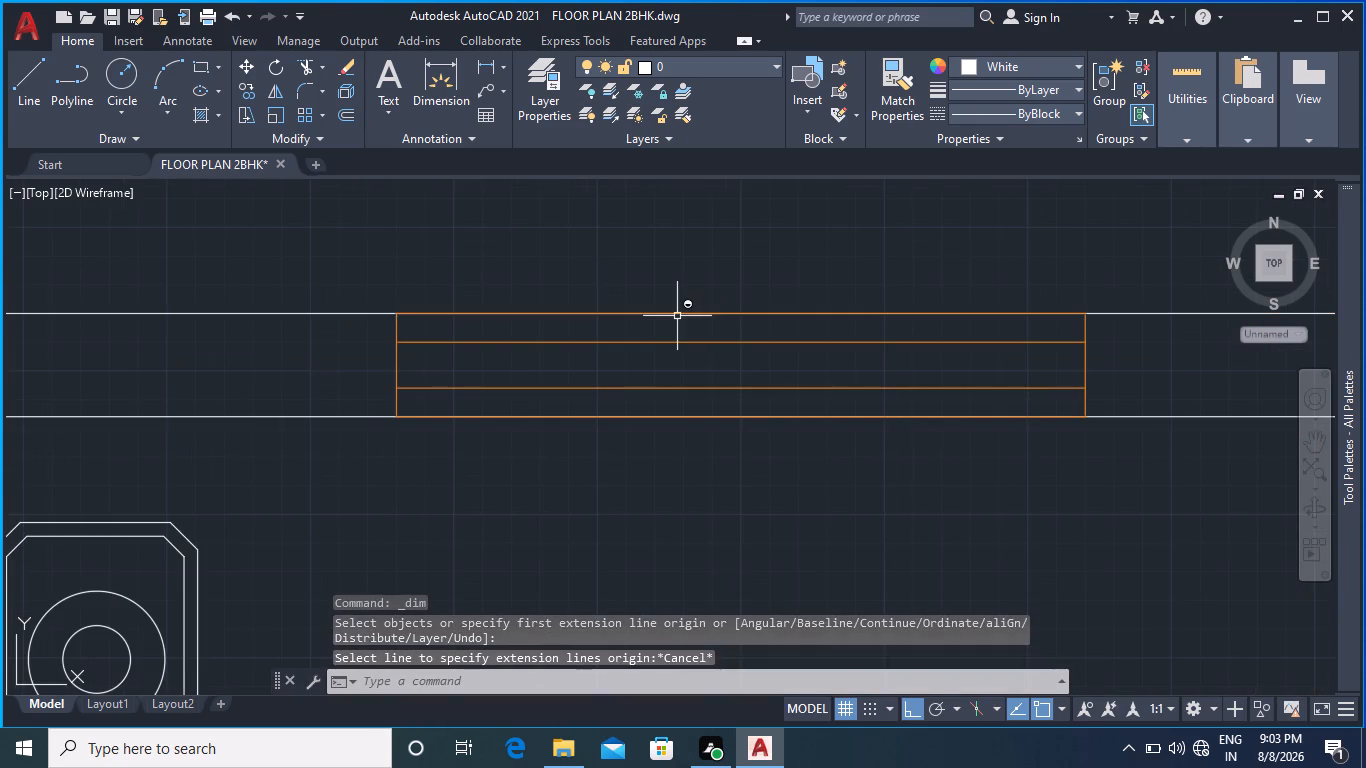
Delete the three spare W 4' tags standing outside the floor plan beside Bed Room 2.
scroll(676, 316, down, 5)
middle_drag(750, 399, 749, 354)
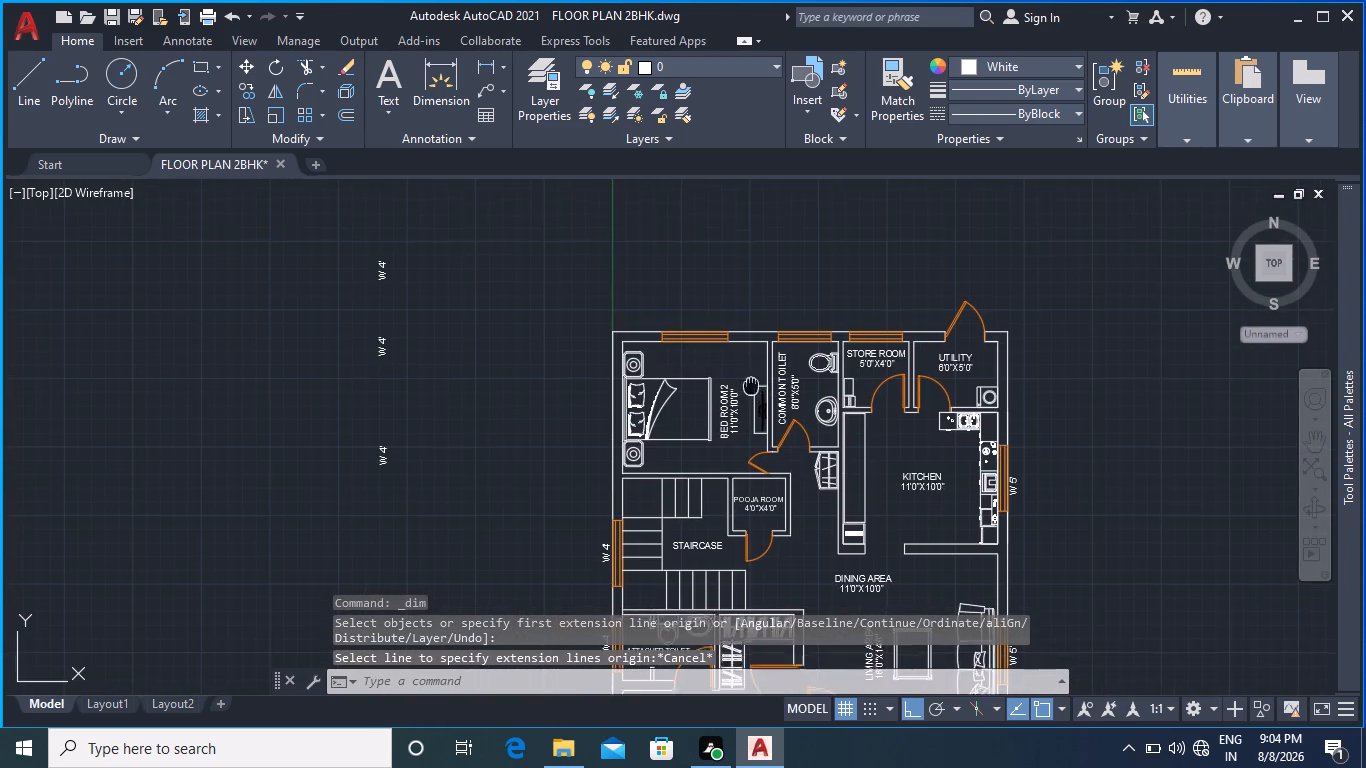
middle_drag(749, 354, 722, 231)
middle_drag(399, 347, 437, 415)
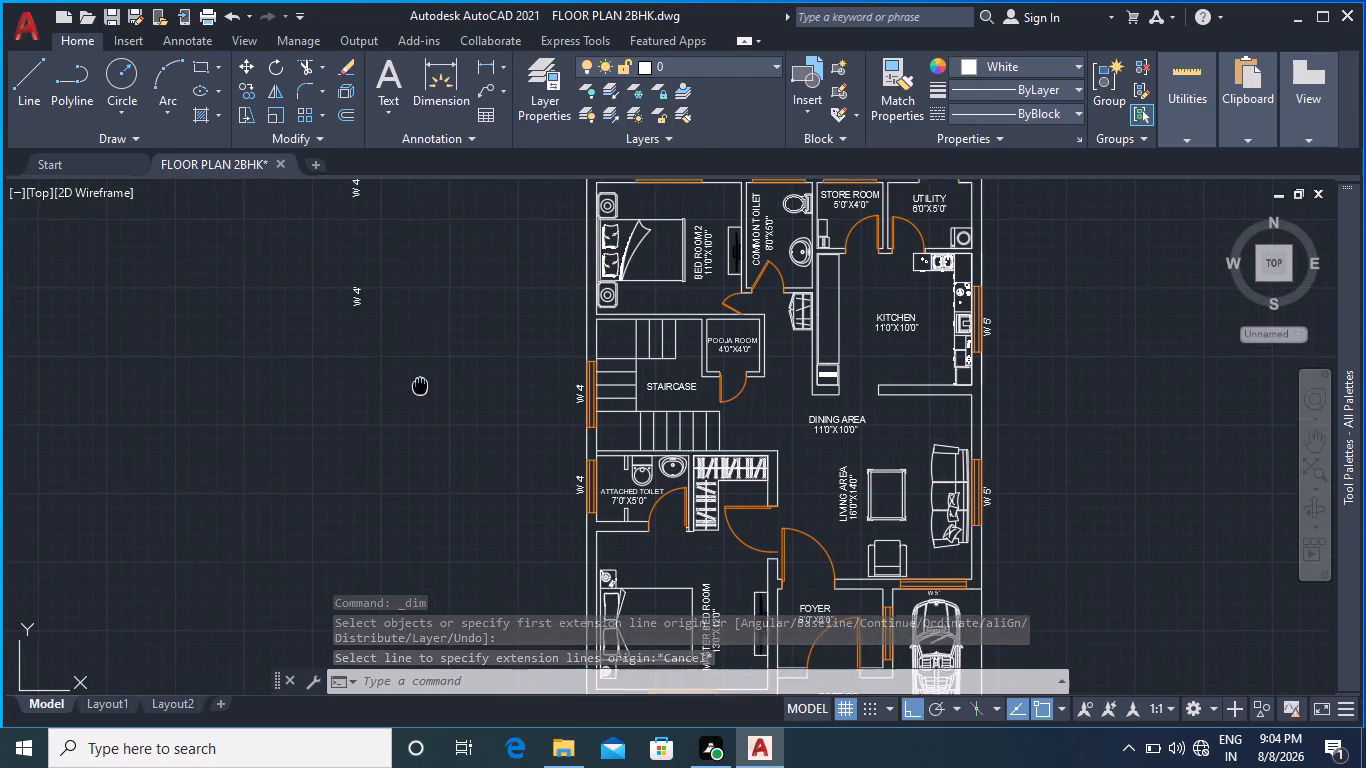
middle_drag(437, 415, 520, 511)
click(525, 520)
click(399, 200)
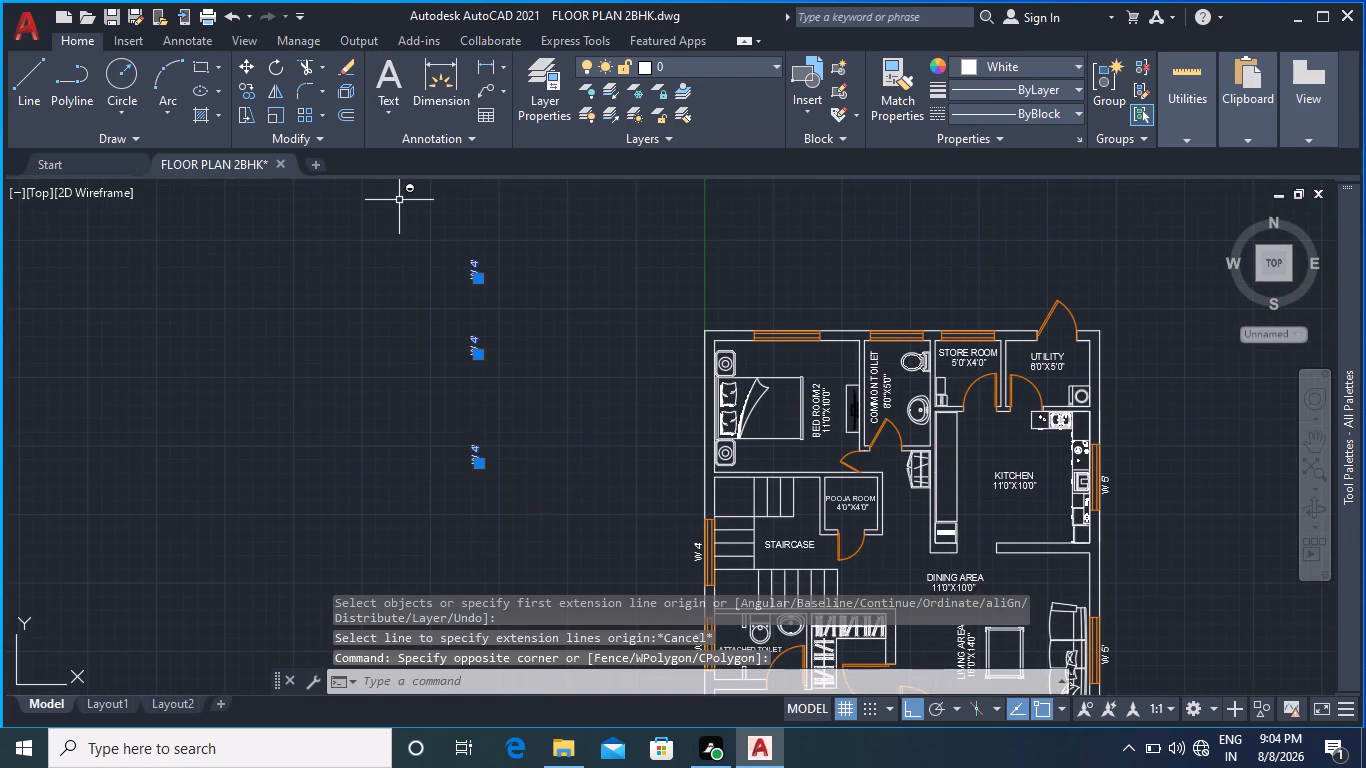
key(Delete)
Copy the W 5' tag from the living area window above the car to just outside the store room window, with Ortho off.
scroll(579, 406, down, 1)
middle_drag(578, 406, 536, 320)
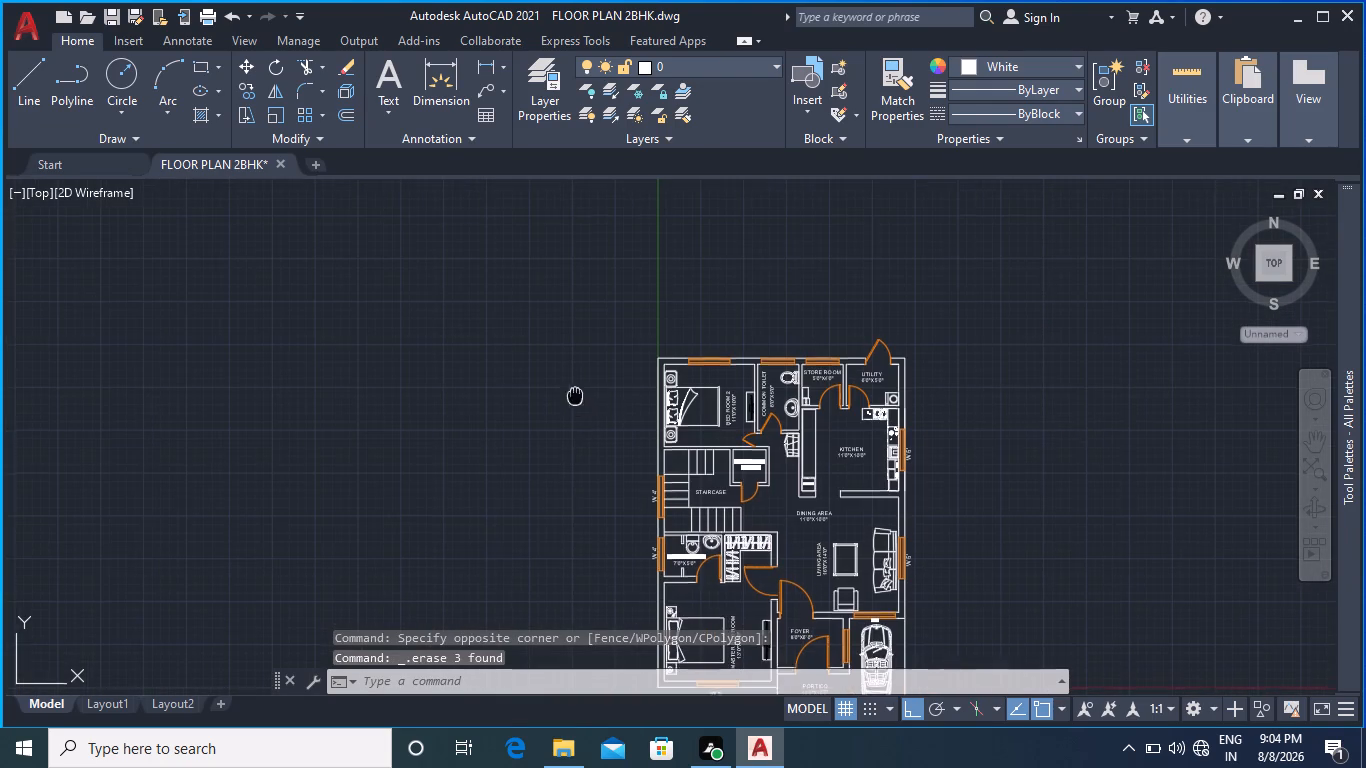
middle_drag(536, 320, 429, 155)
scroll(671, 373, up, 2)
scroll(803, 375, up, 2)
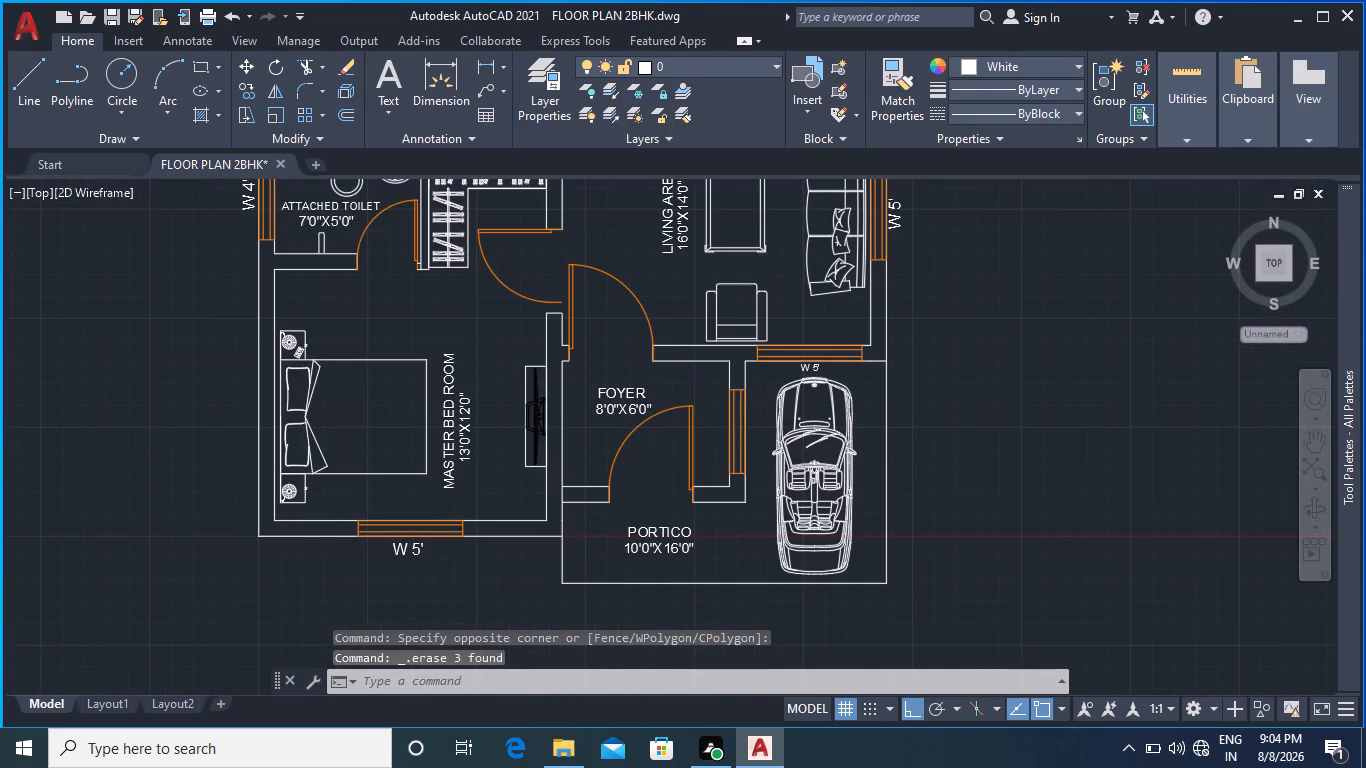
scroll(857, 371, up, 3)
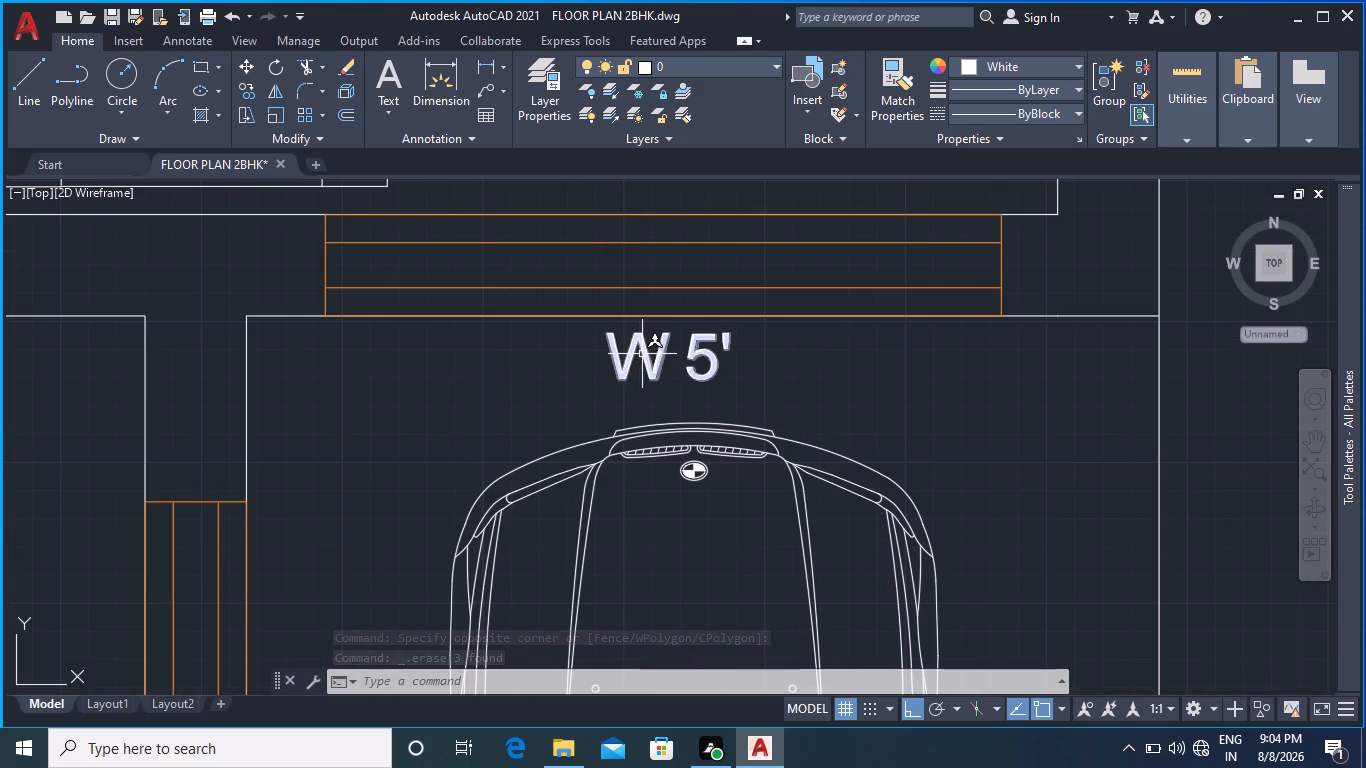
click(643, 354)
click(242, 84)
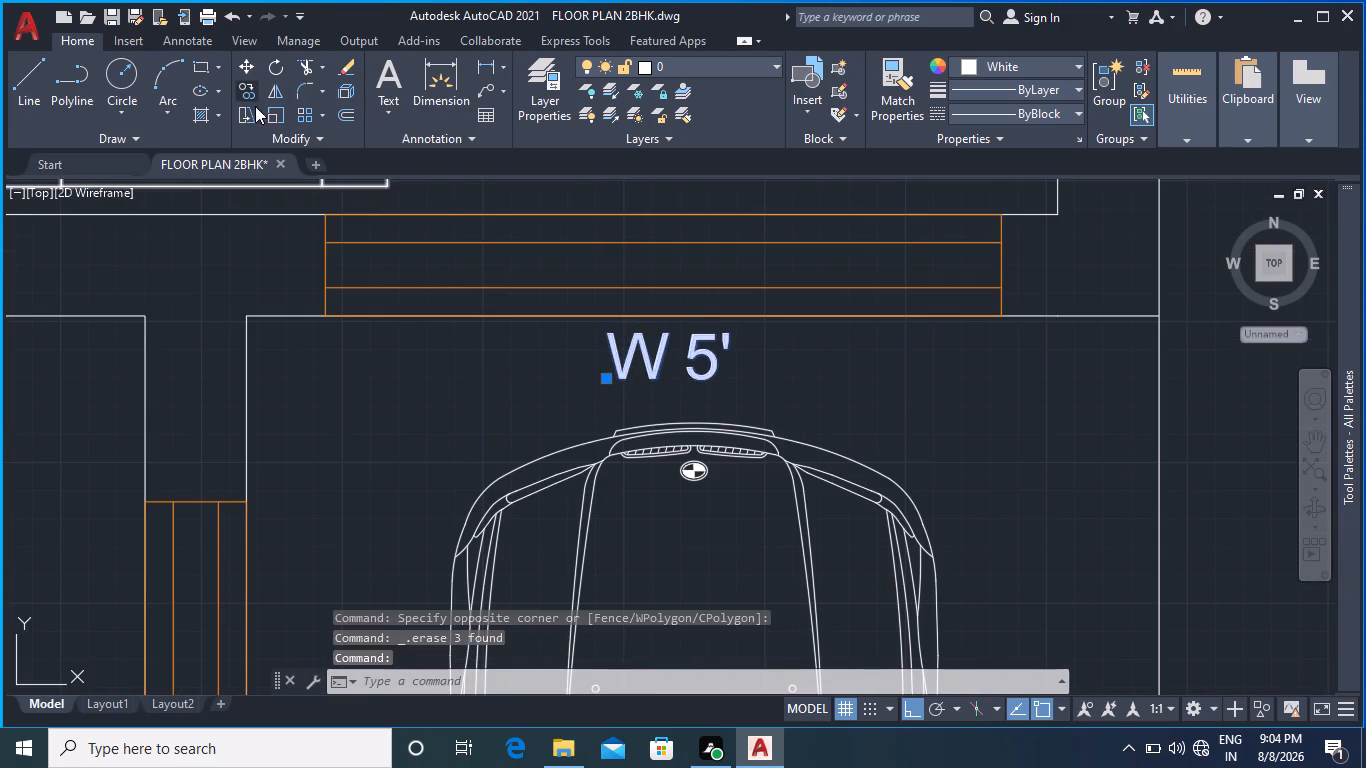
click(613, 380)
scroll(647, 322, down, 2)
middle_drag(638, 309, 633, 476)
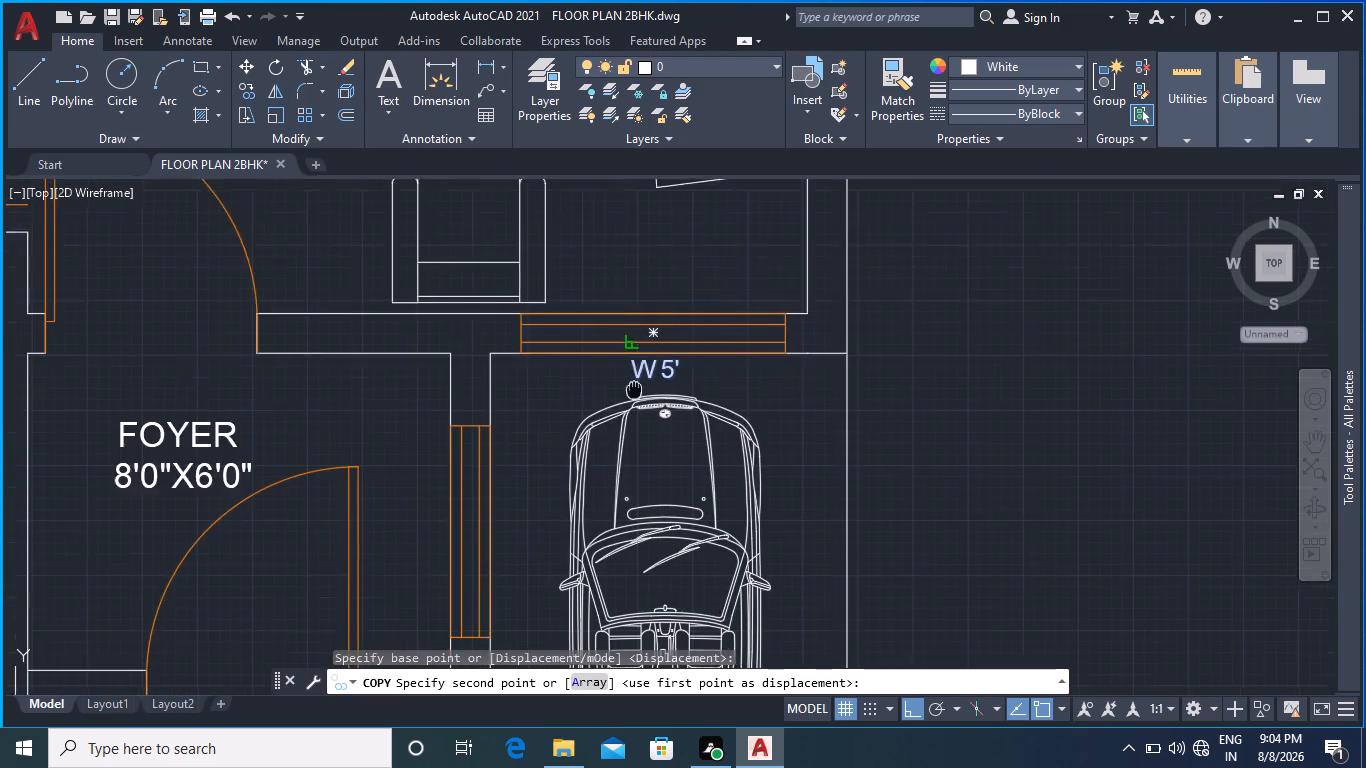
middle_drag(633, 476, 659, 673)
middle_drag(617, 376, 638, 699)
scroll(637, 536, down, 2)
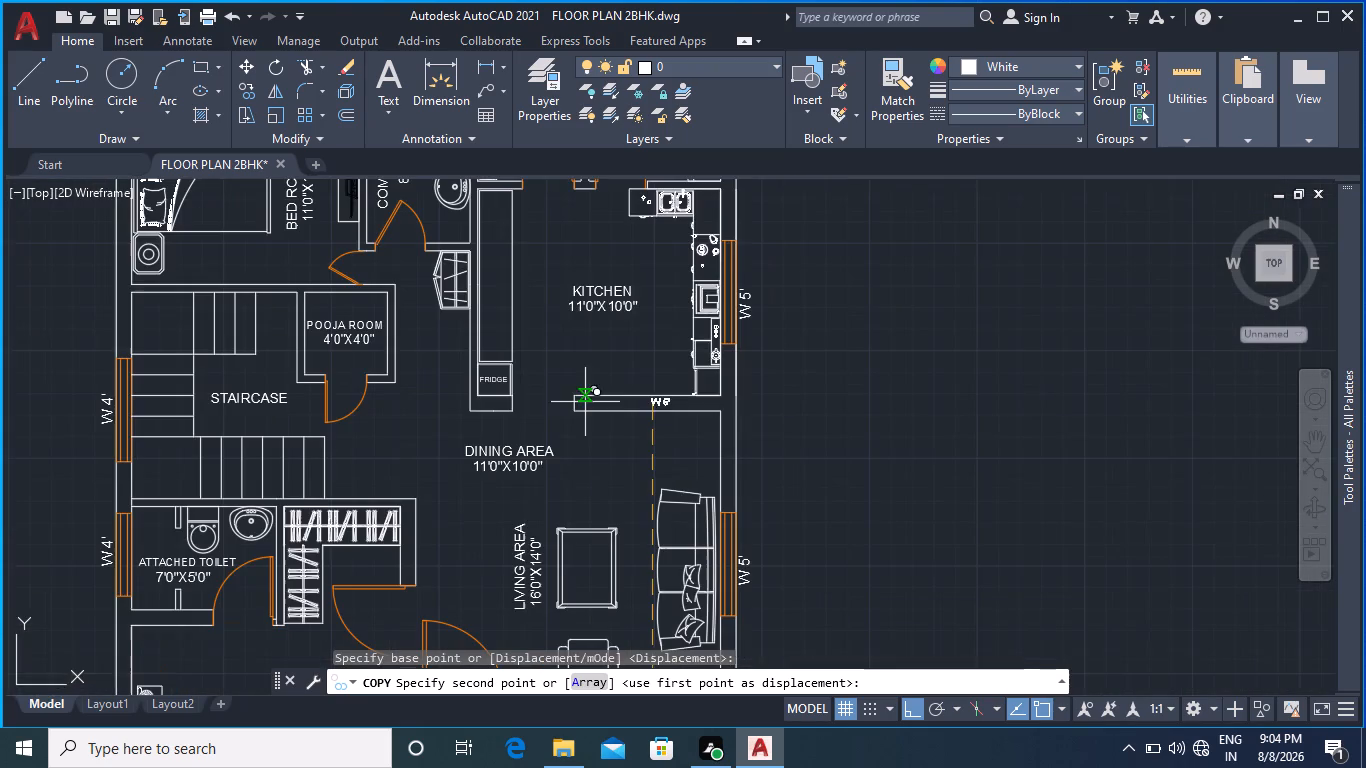
middle_drag(568, 319, 598, 631)
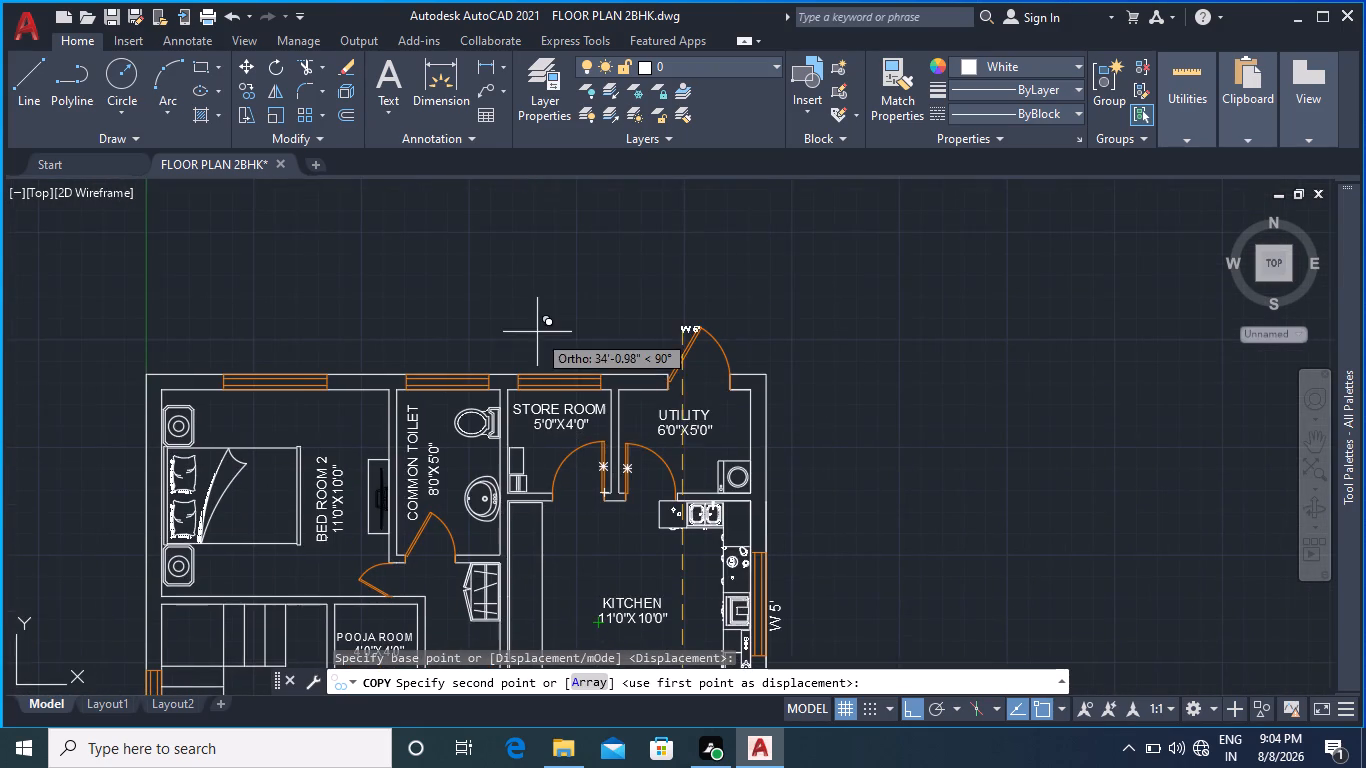
scroll(522, 341, up, 3)
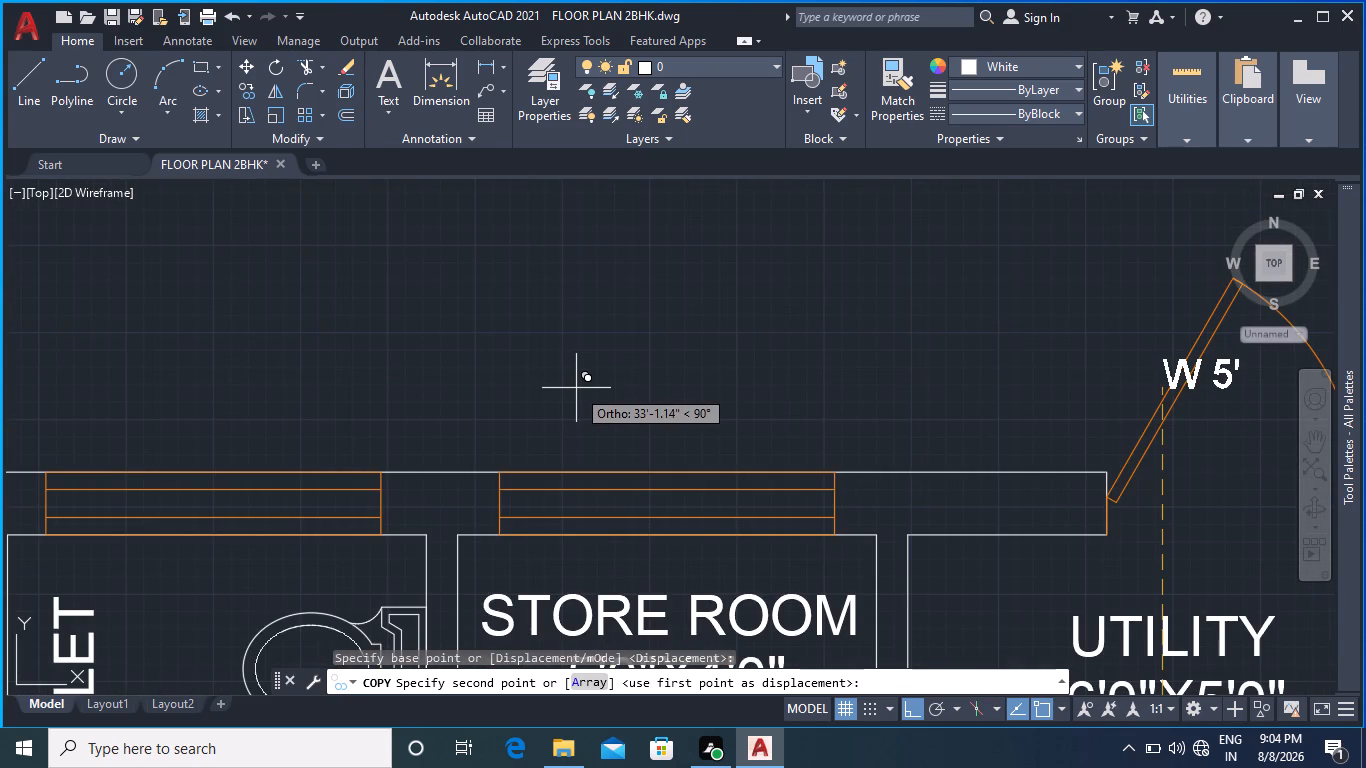
key(F8)
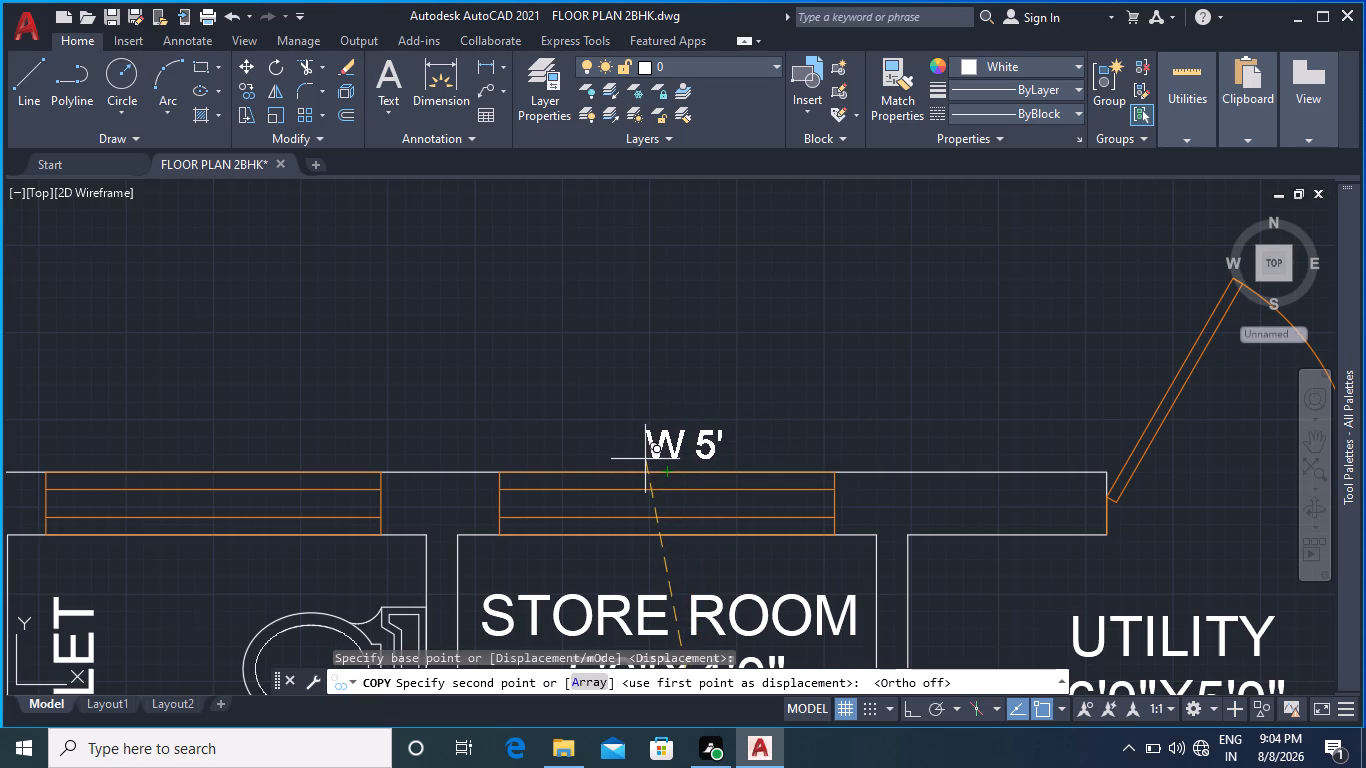
click(645, 459)
Place further copies of the W 5' tag outside the common toilet and Bed Room 2 windows, level with the store room tag.
middle_drag(438, 403, 865, 377)
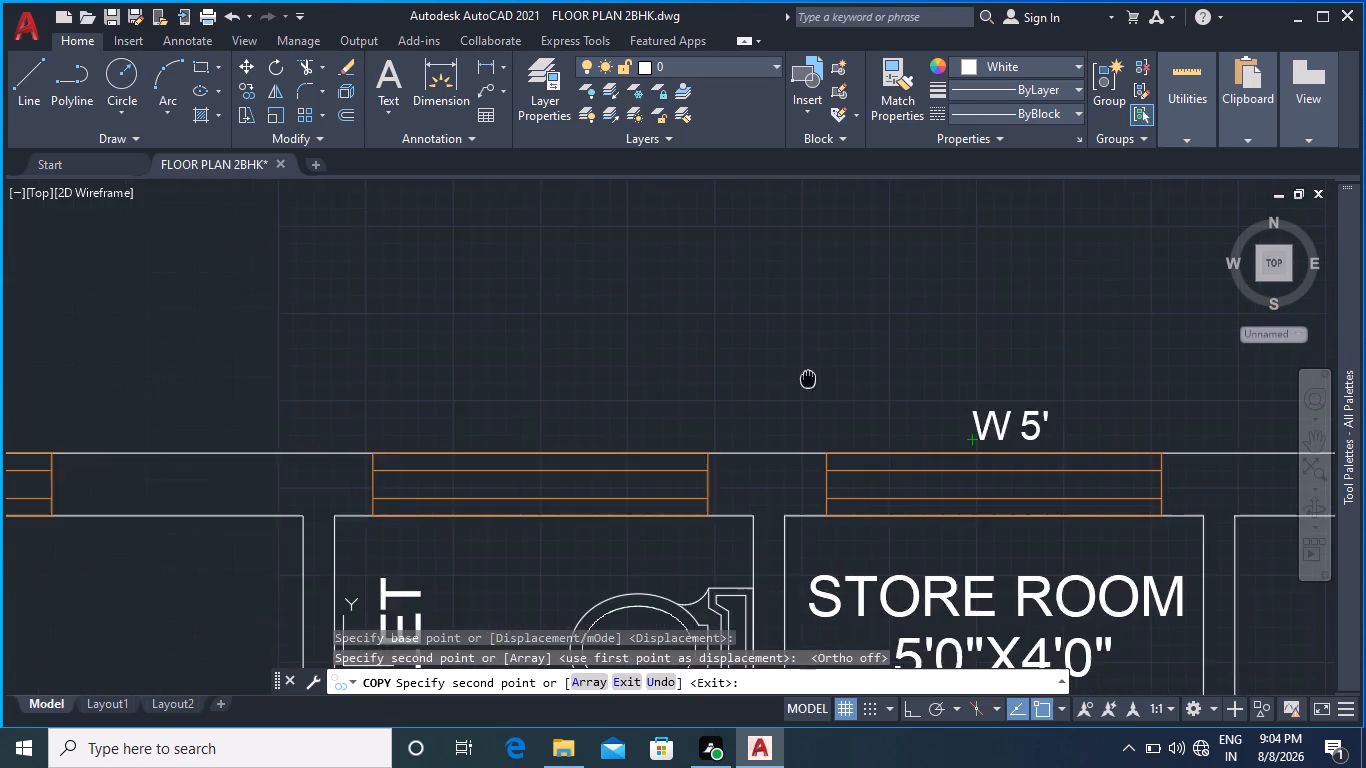
middle_drag(865, 377, 953, 377)
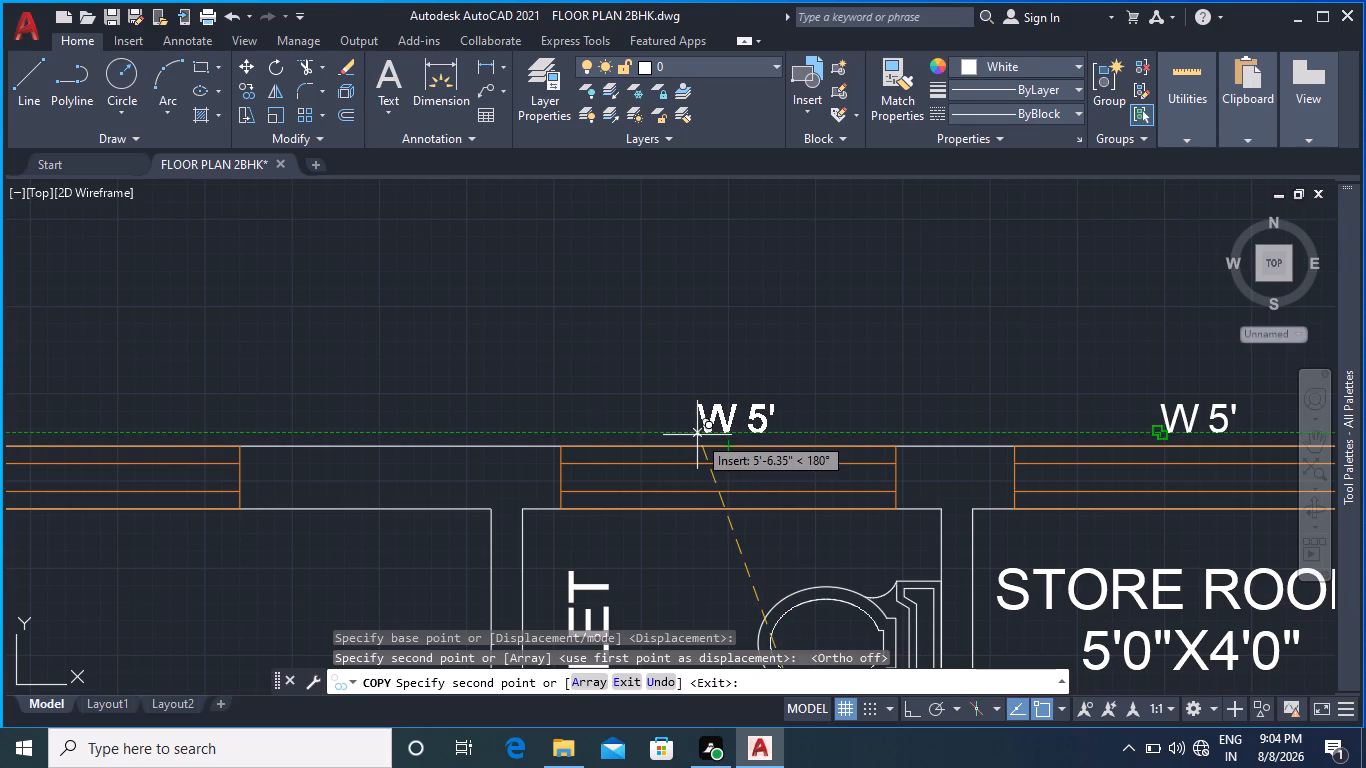
click(697, 436)
middle_drag(509, 404, 1007, 393)
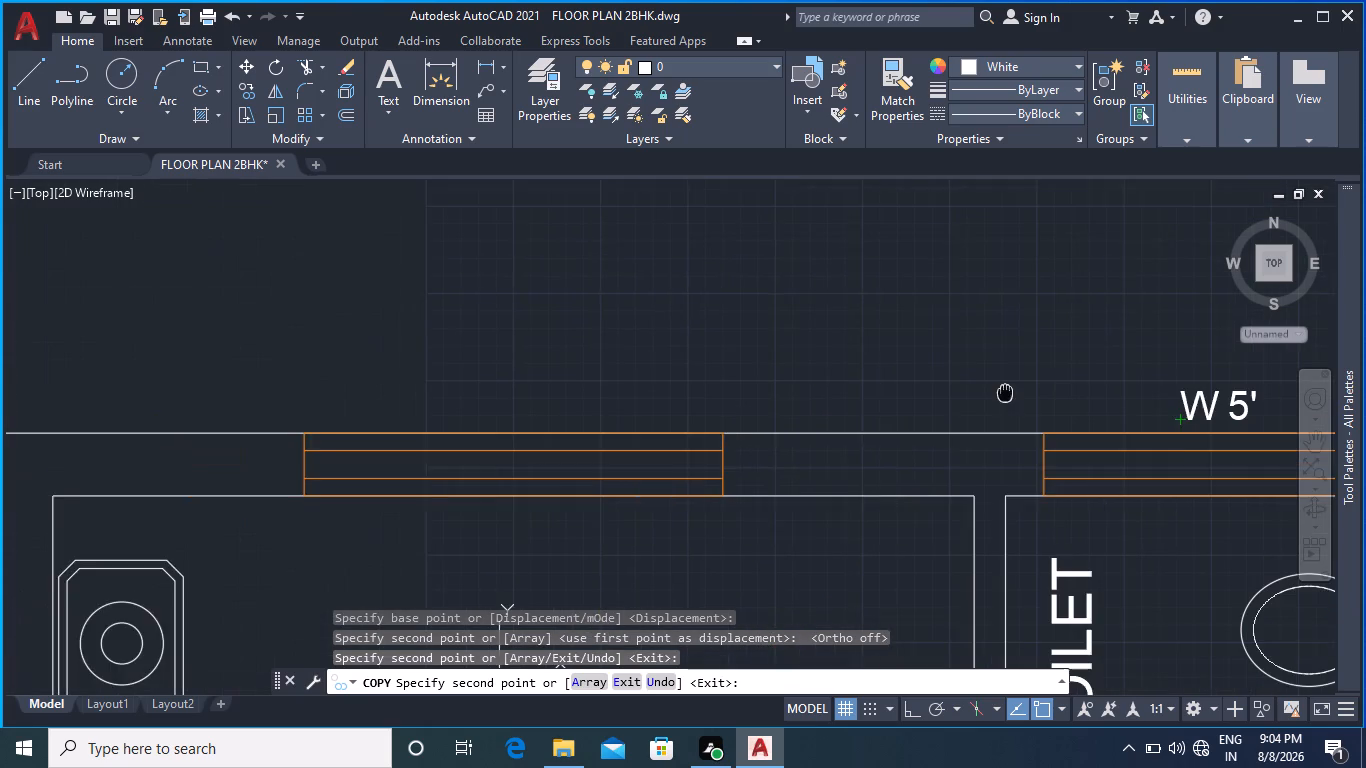
click(489, 417)
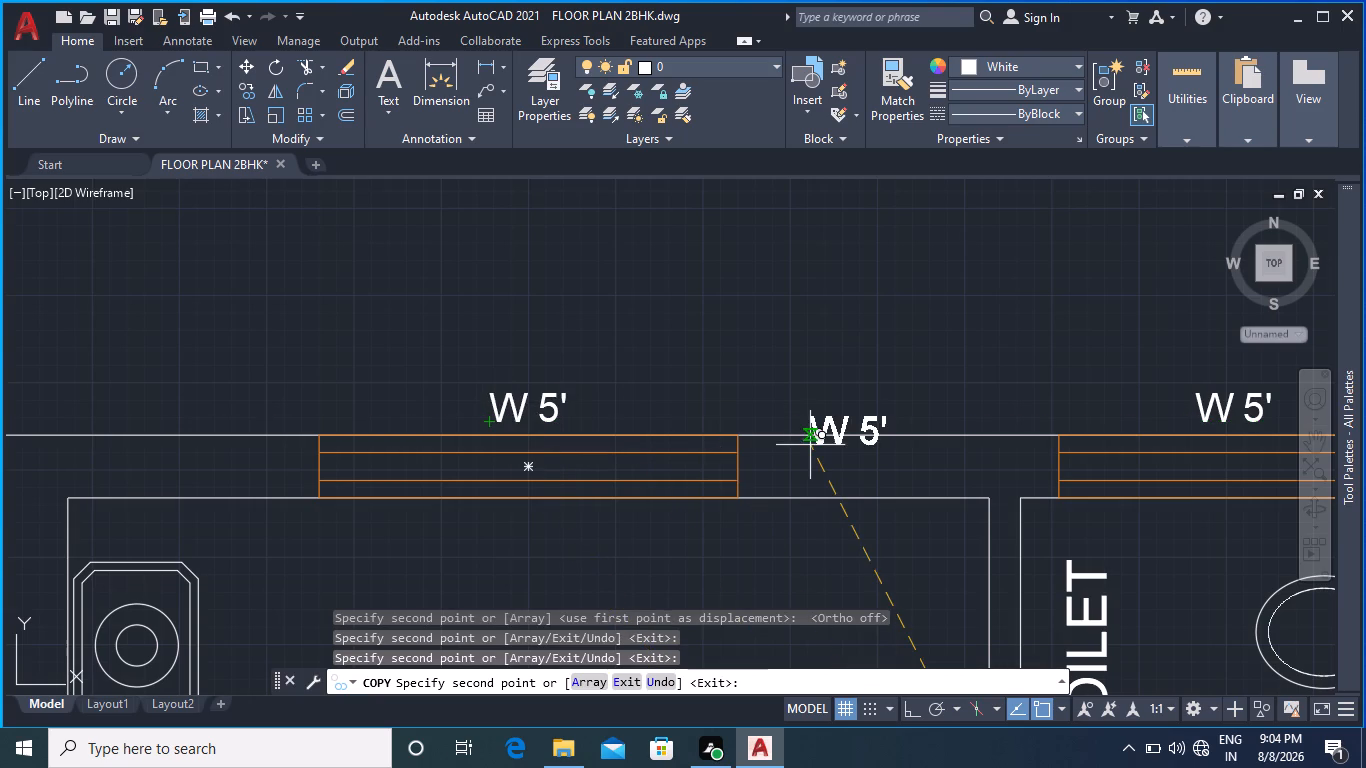
key(Escape)
Measure the common toilet window's width along its outer edge using the Dimension preview.
scroll(679, 391, down, 1)
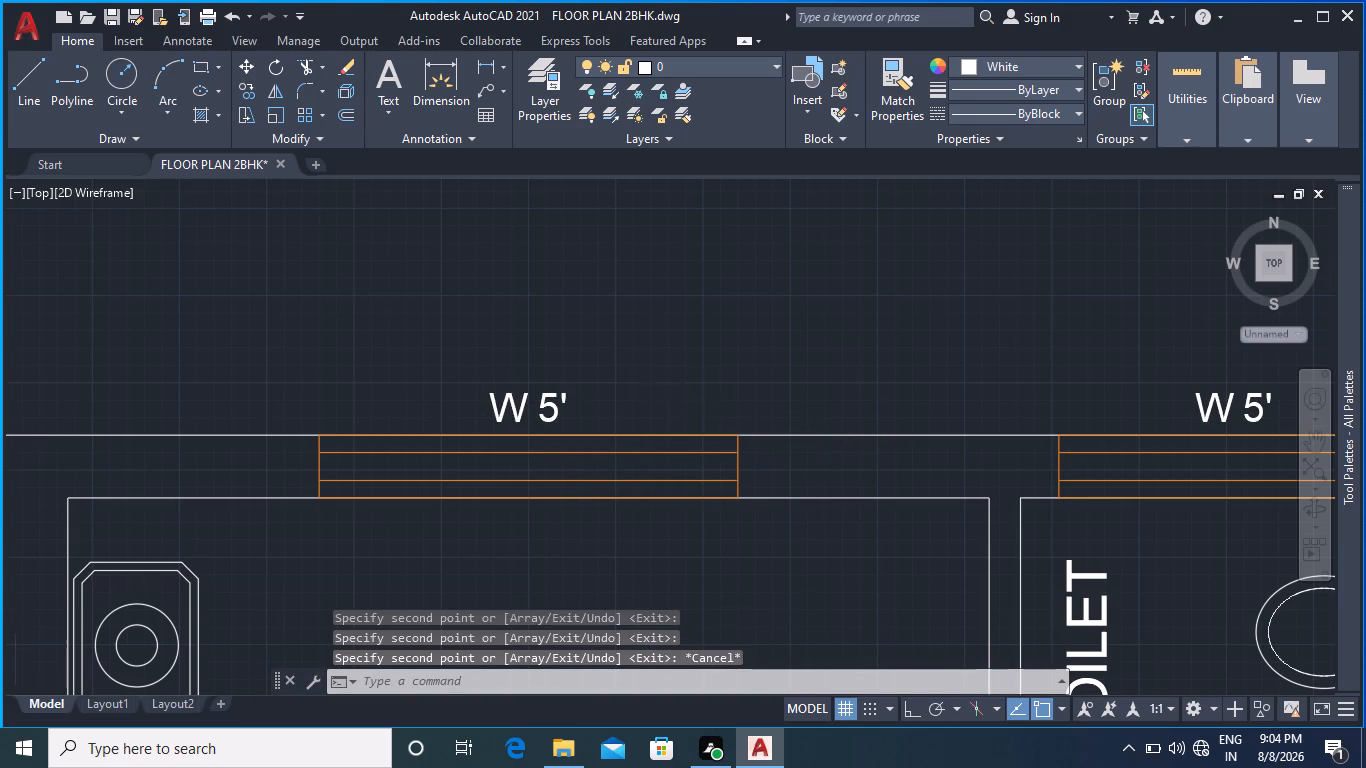
scroll(679, 391, down, 2)
middle_drag(717, 472, 592, 340)
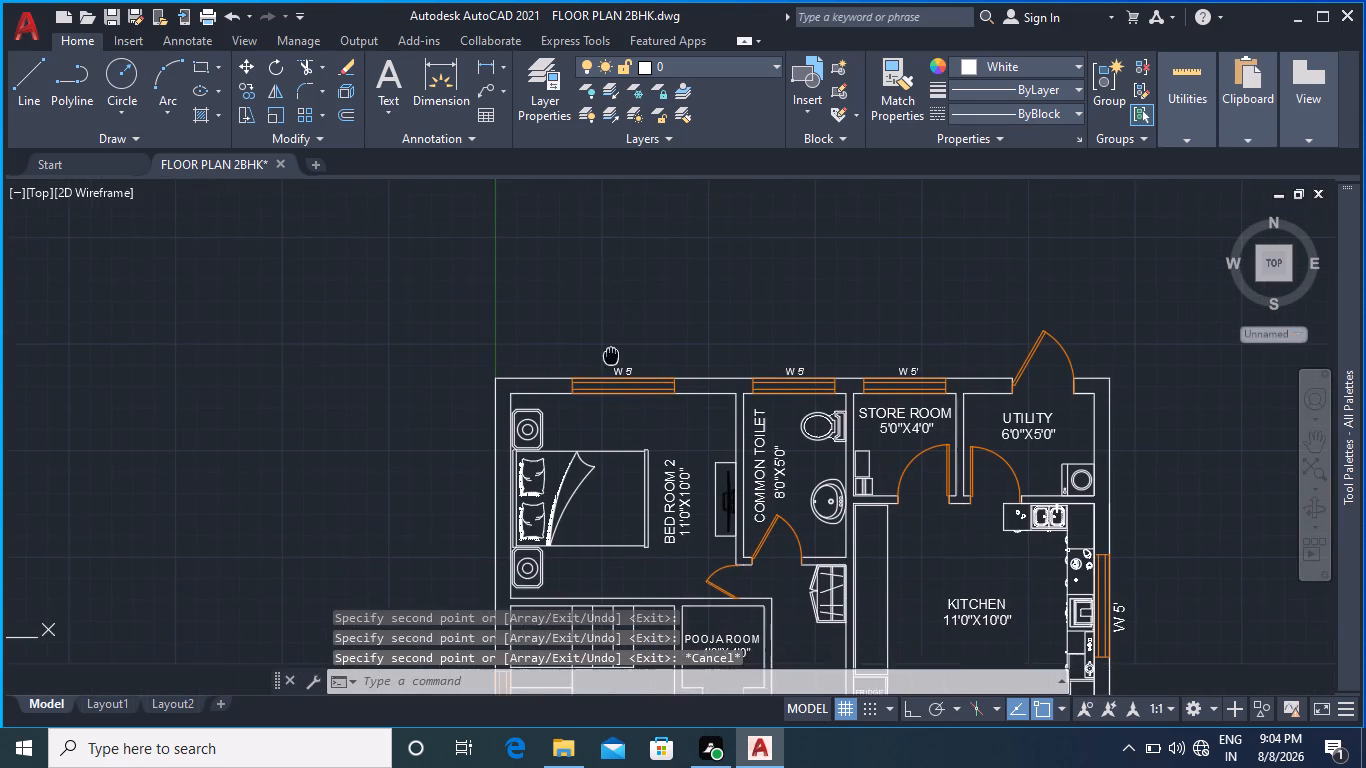
middle_drag(592, 340, 530, 302)
scroll(590, 245, up, 2)
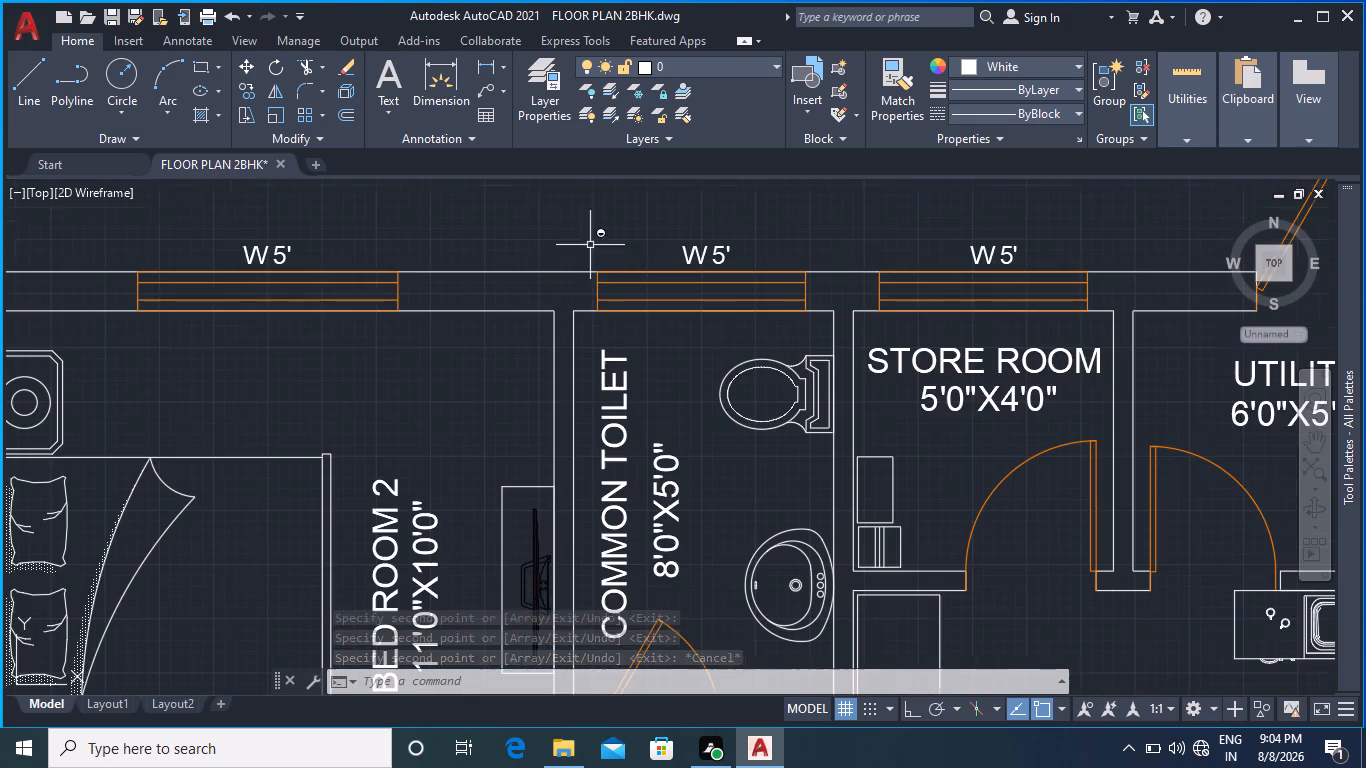
middle_drag(597, 235, 527, 338)
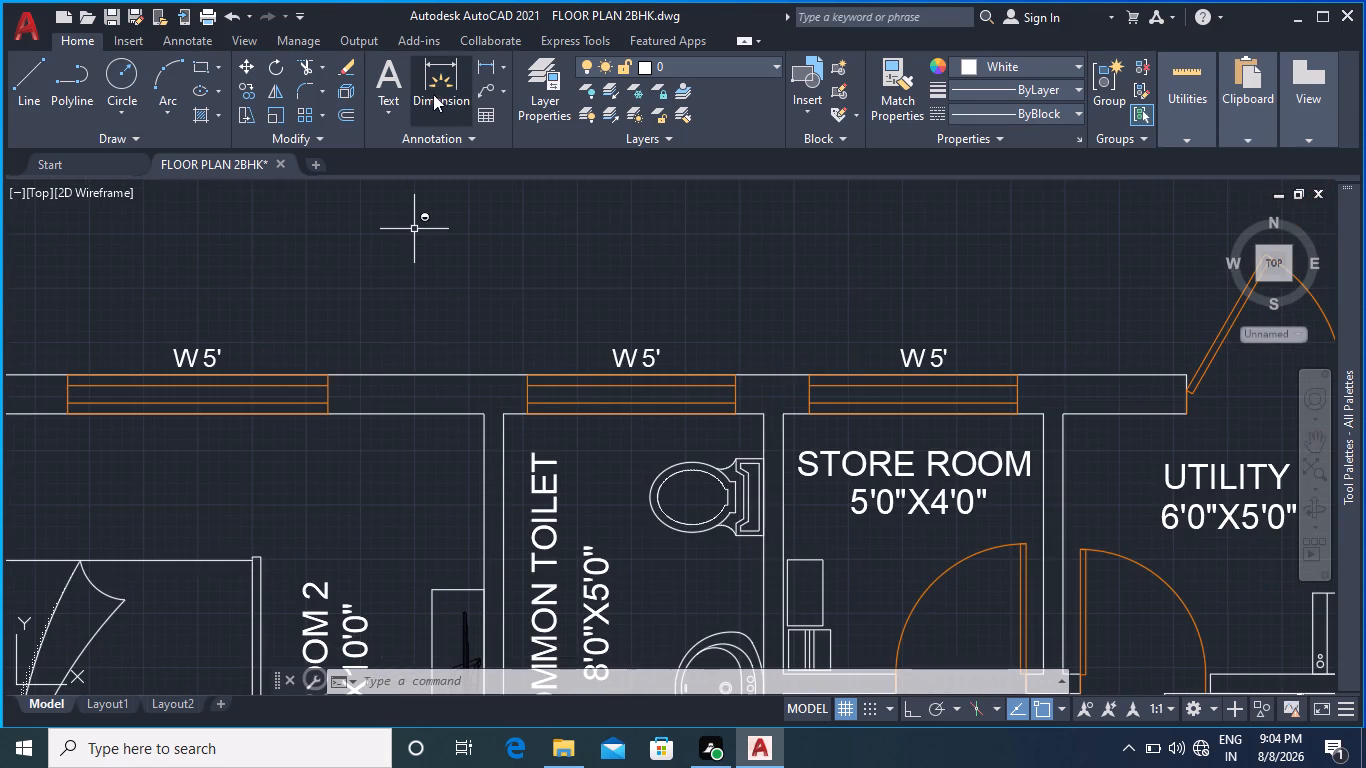
click(436, 93)
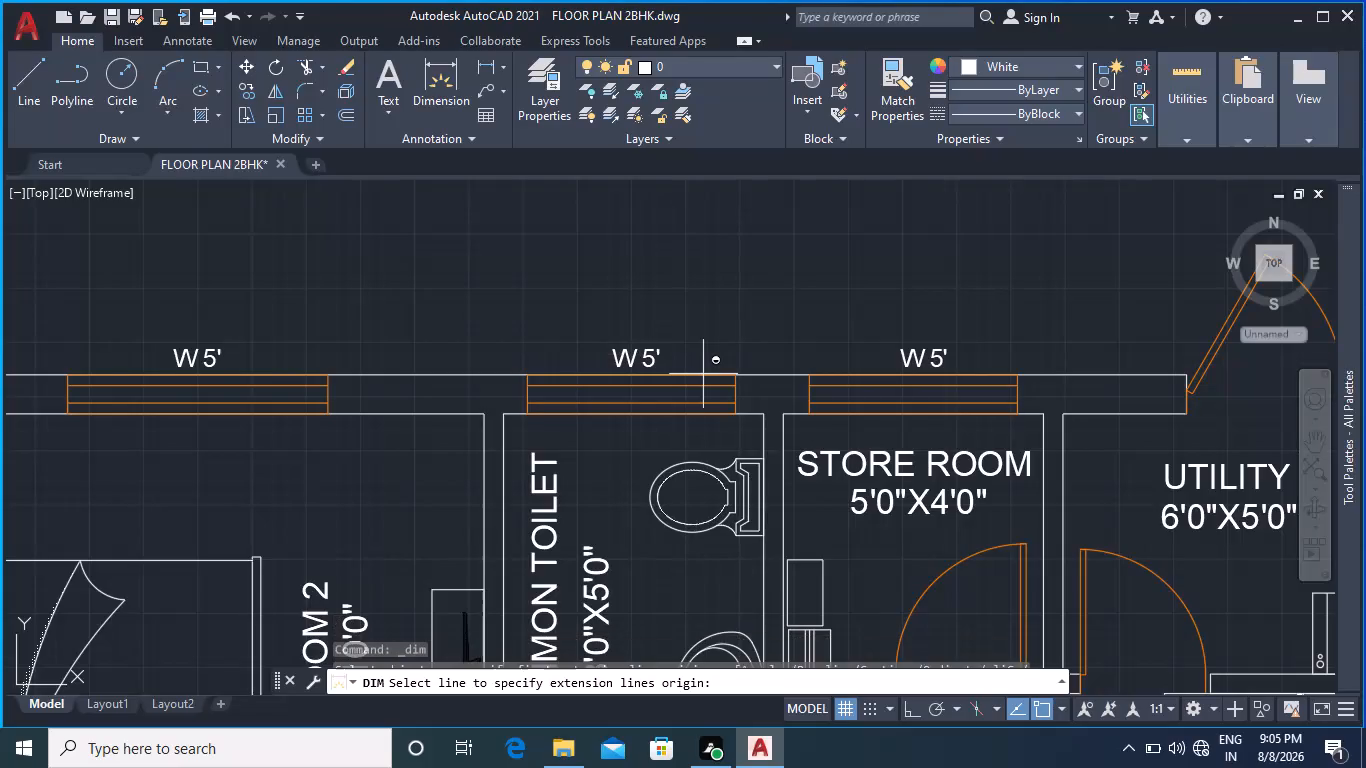
key(Escape)
Change the common toilet window's tag to W 4'.
double_click(653, 361)
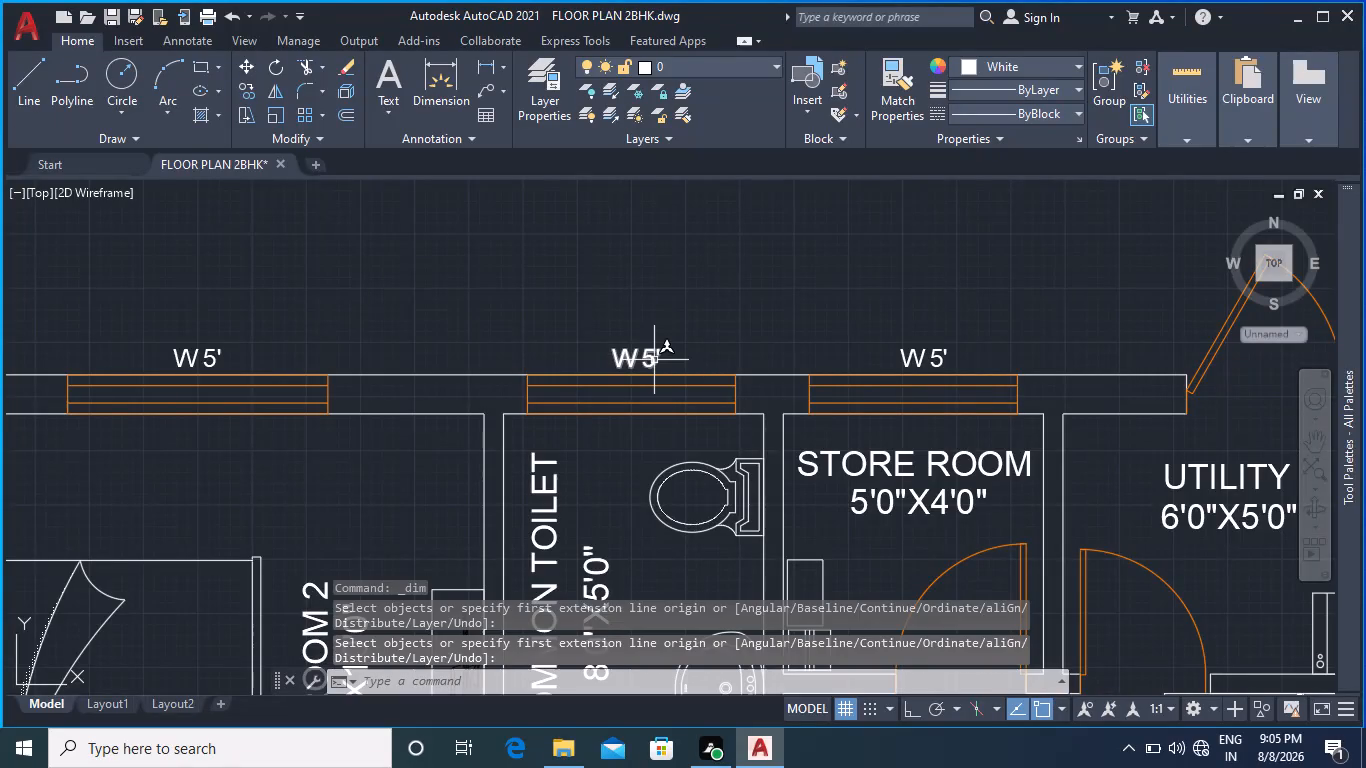
click(653, 355)
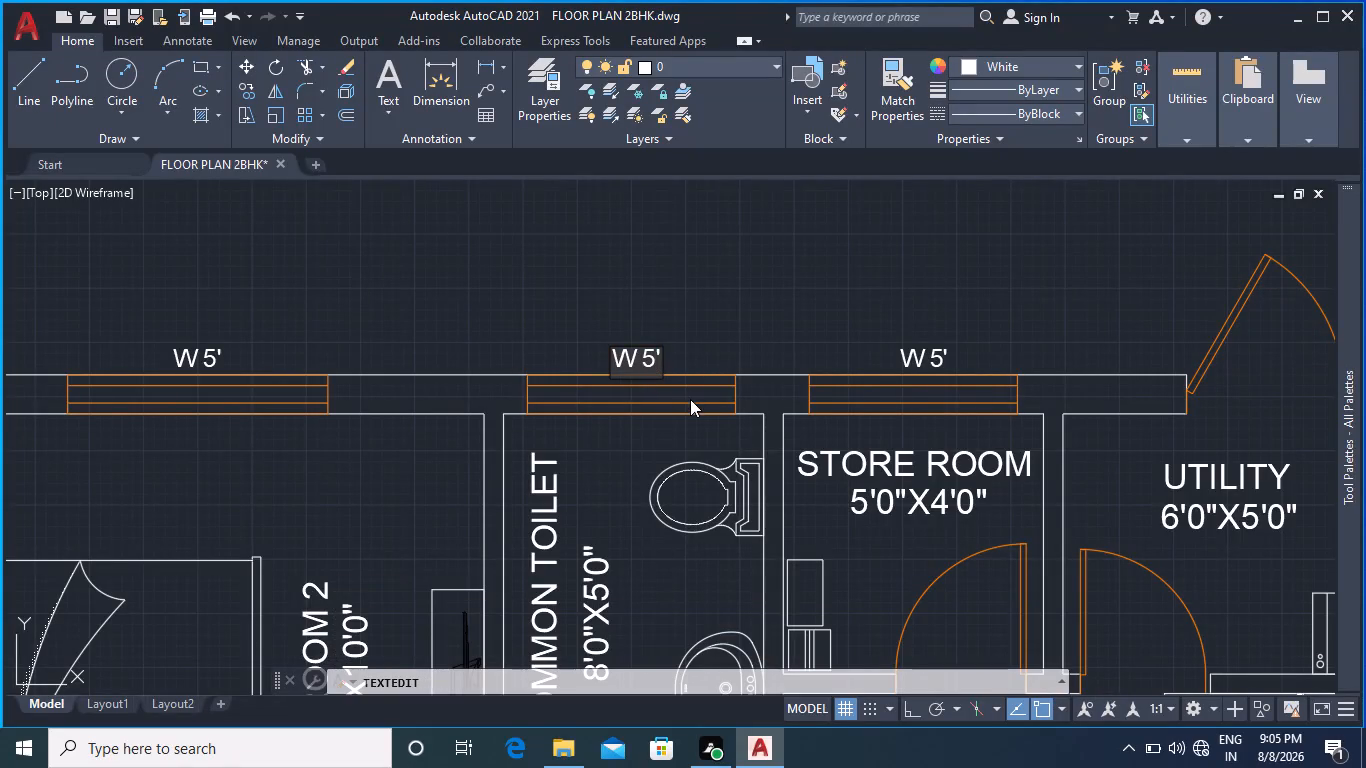
key(BackSpace)
key(4)
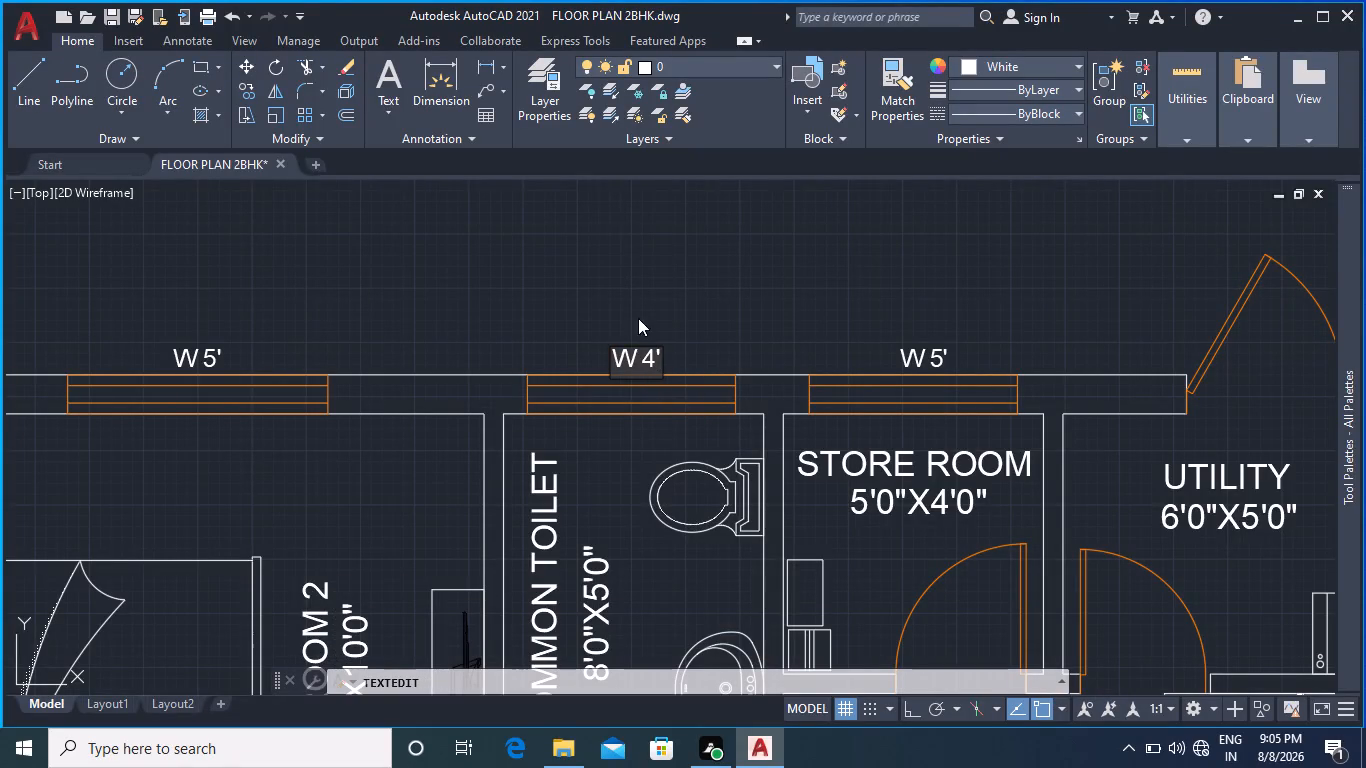
click(639, 315)
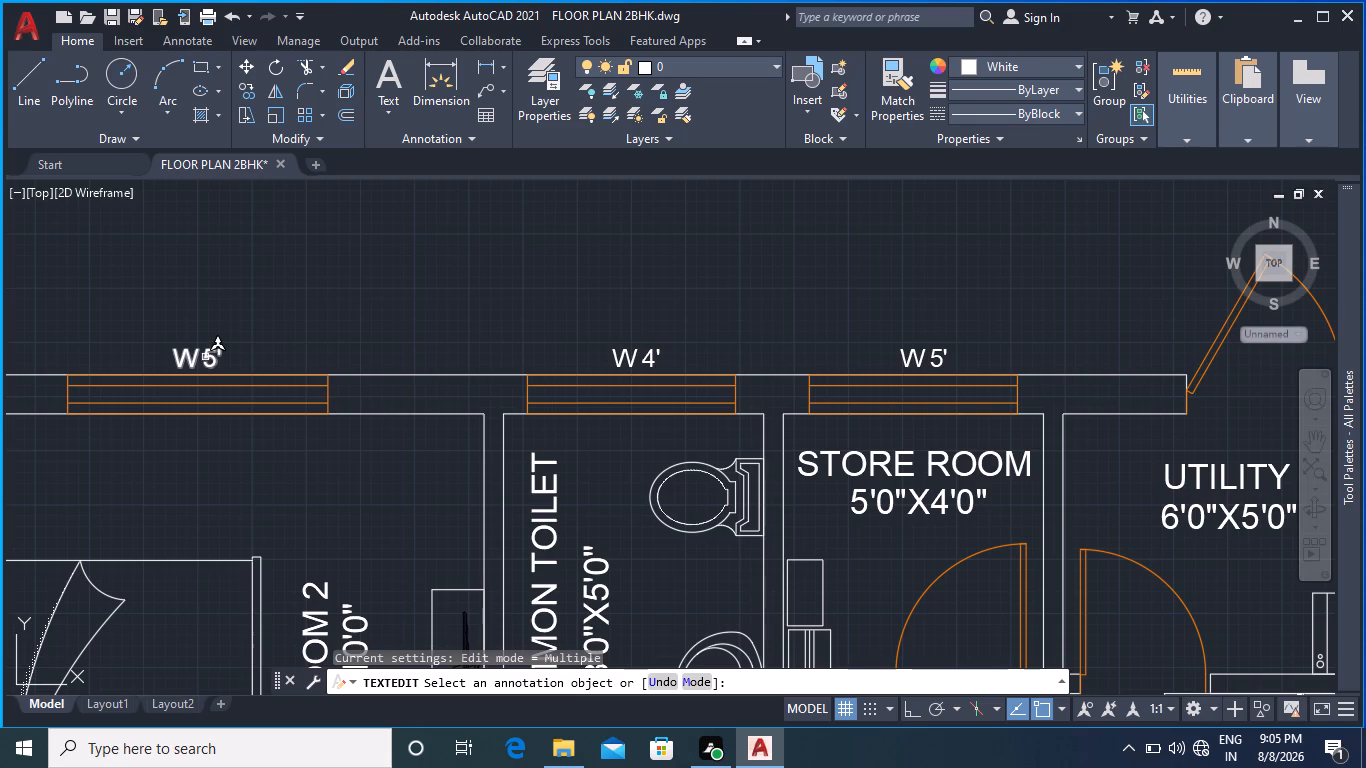
Measure the widths of the Bed Room 2 and store room windows using the Dimension preview.
click(429, 99)
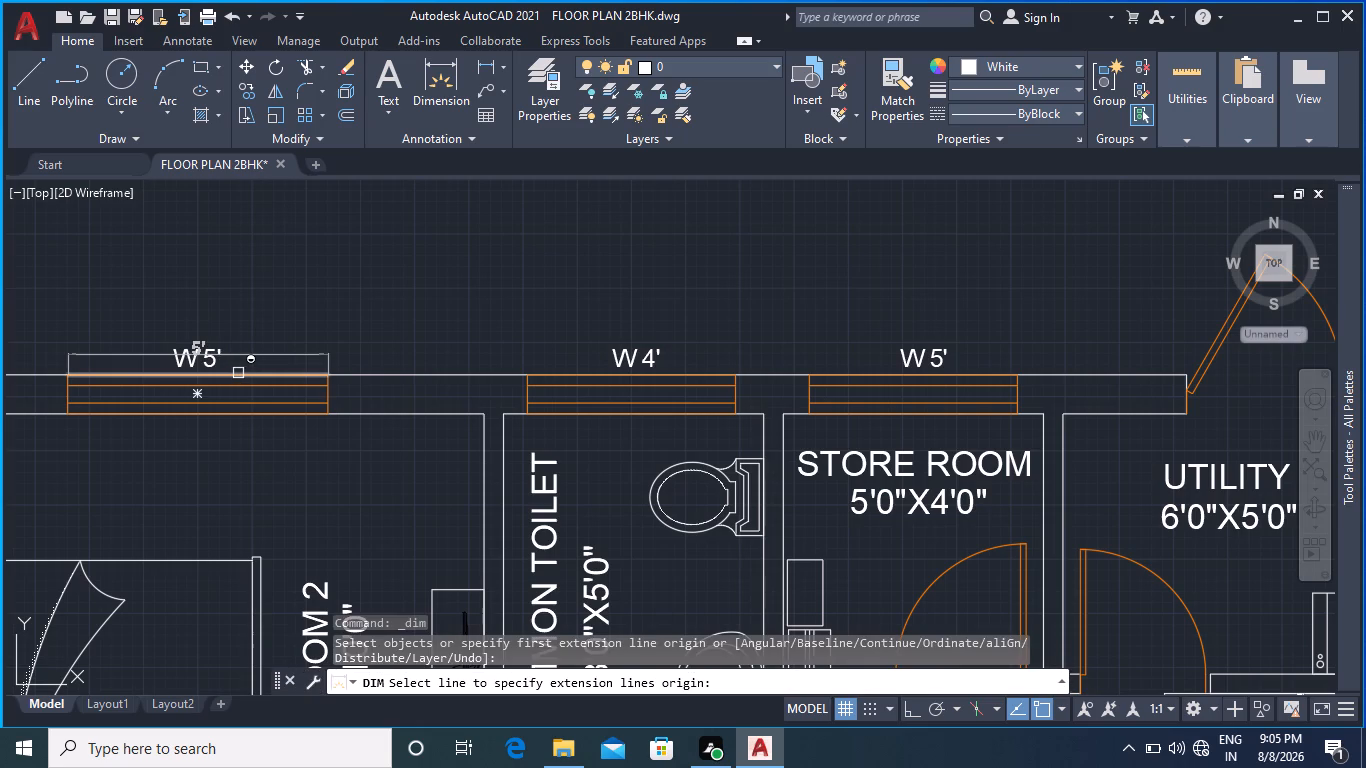
key(Escape)
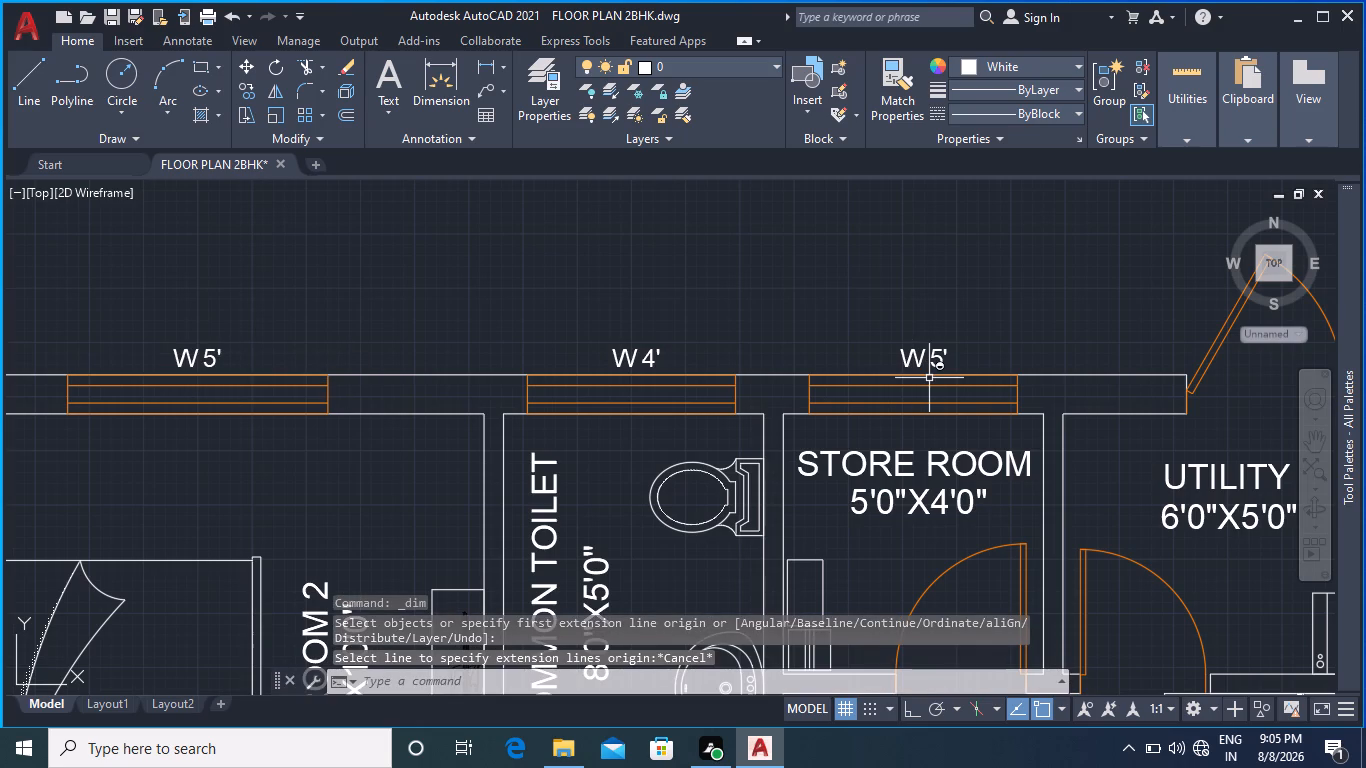
key(space)
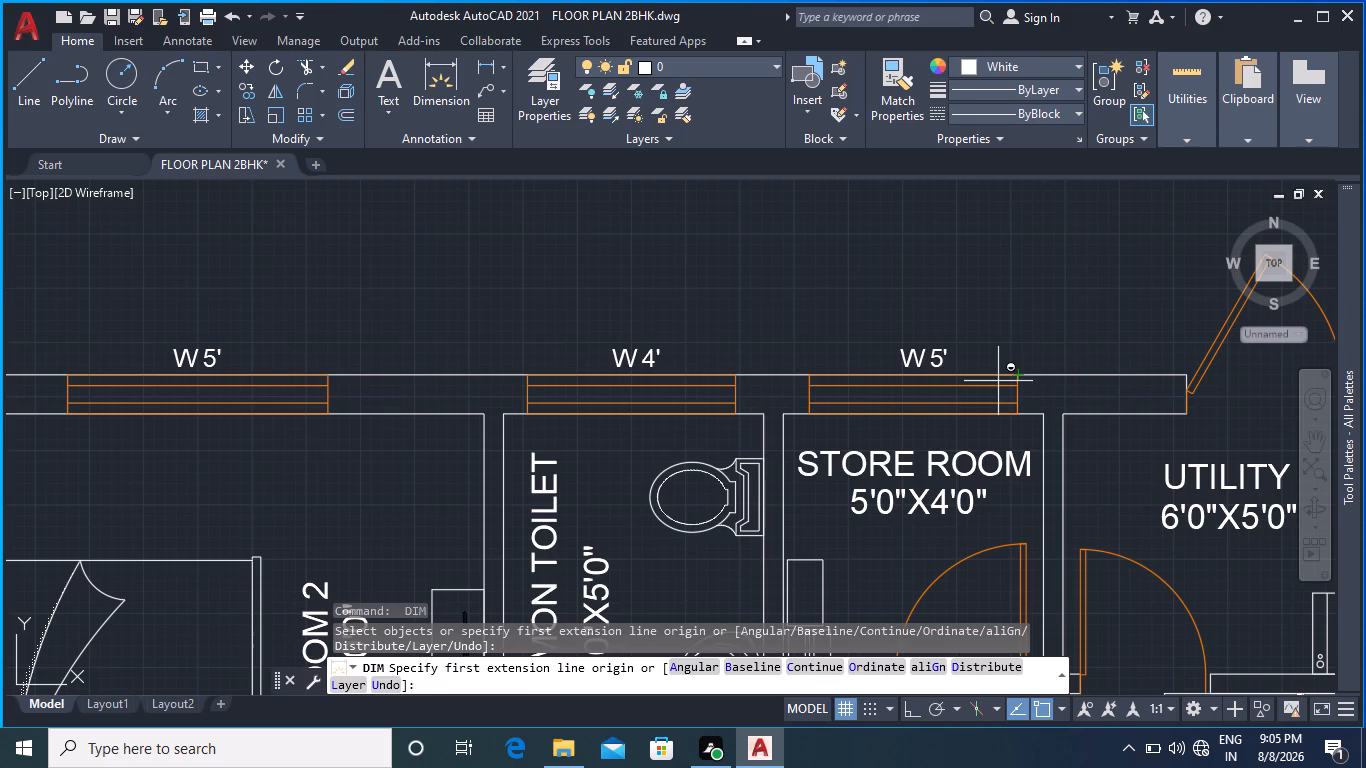
double_click(937, 358)
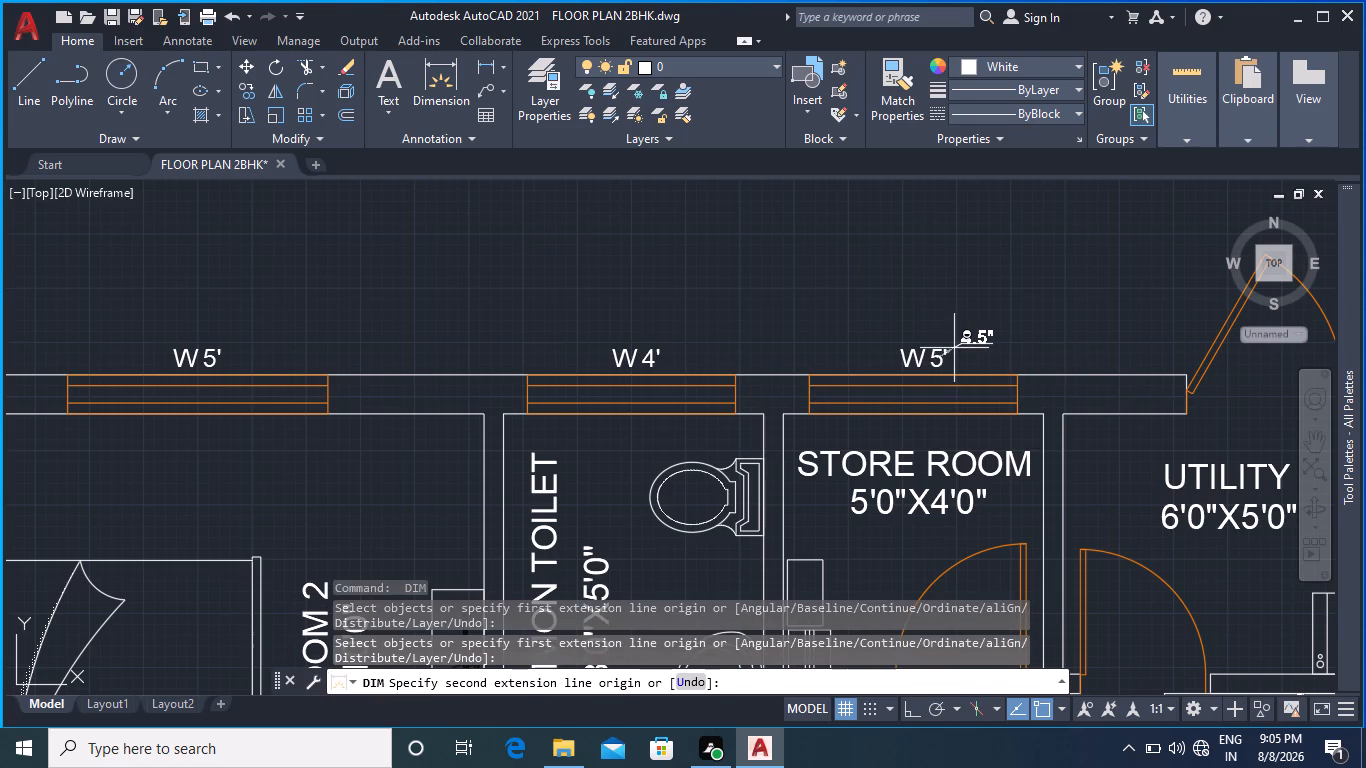
key(Escape)
Change the store room window's tag to W 4'.
double_click(940, 358)
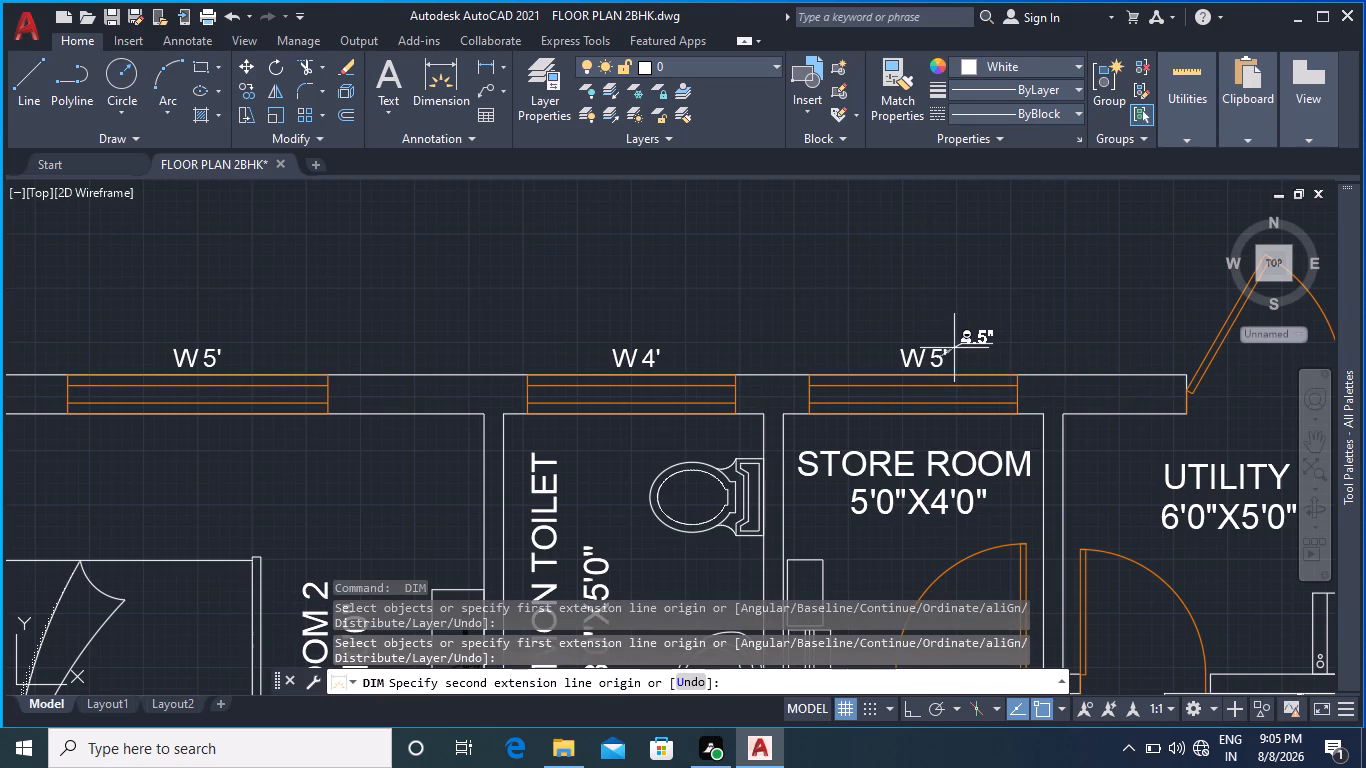
click(942, 353)
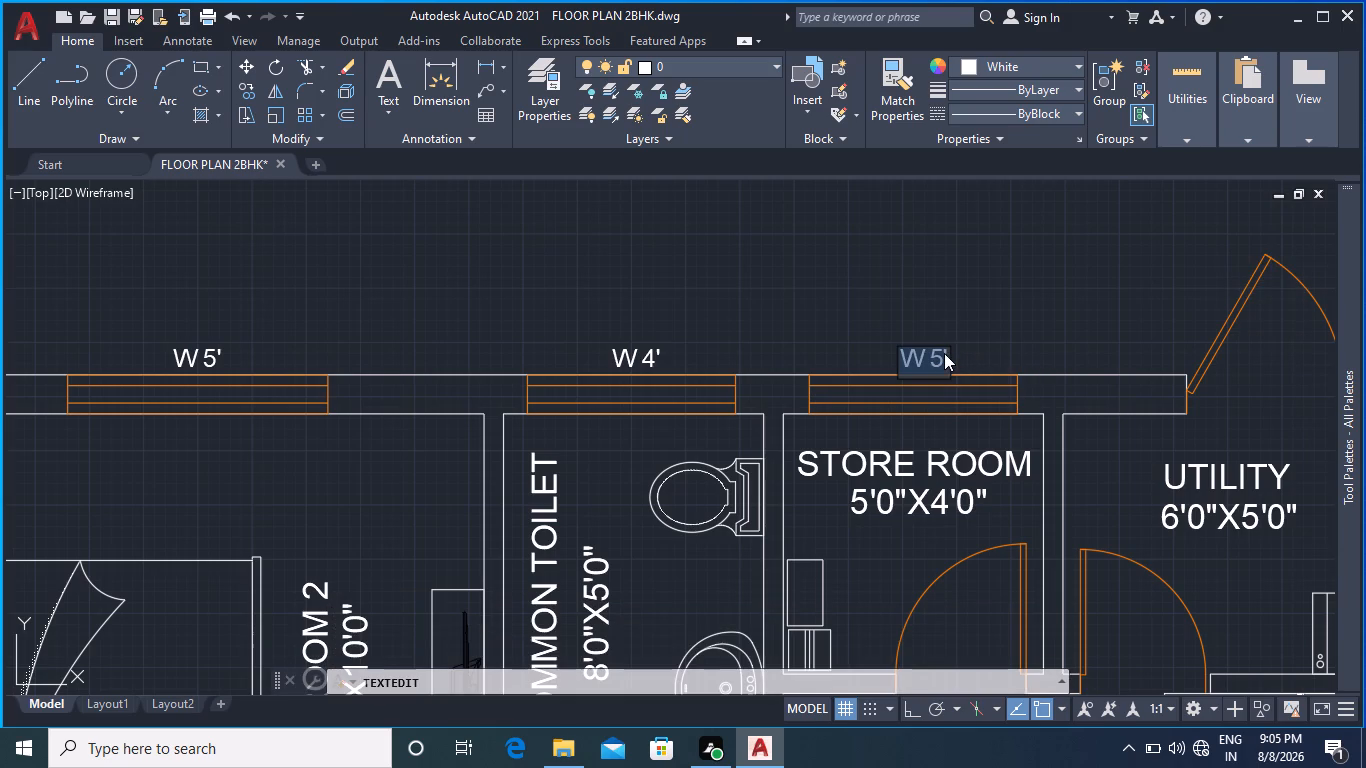
key(BackSpace)
key(4)
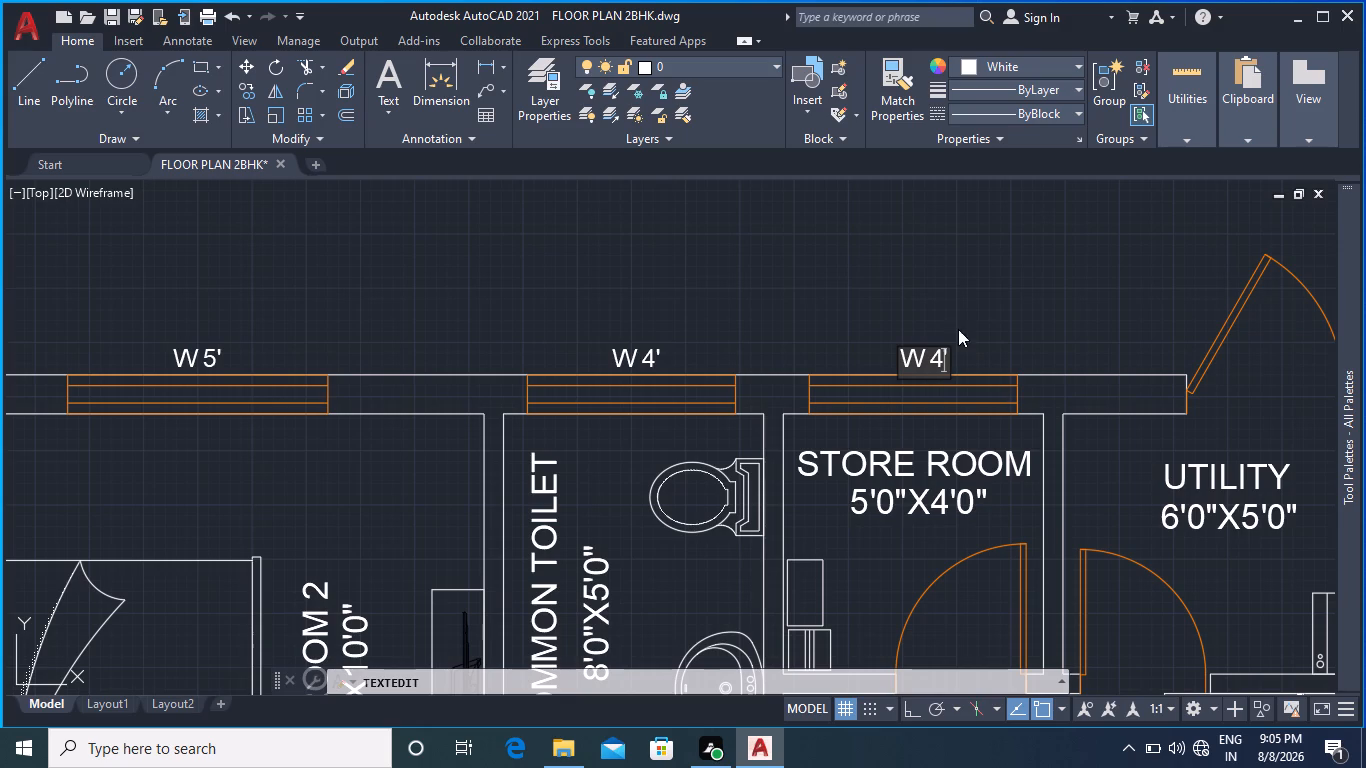
click(947, 310)
Measure the staircase window's width along its inner edge using the Dimension preview.
middle_drag(967, 466, 870, 274)
scroll(882, 319, down, 1)
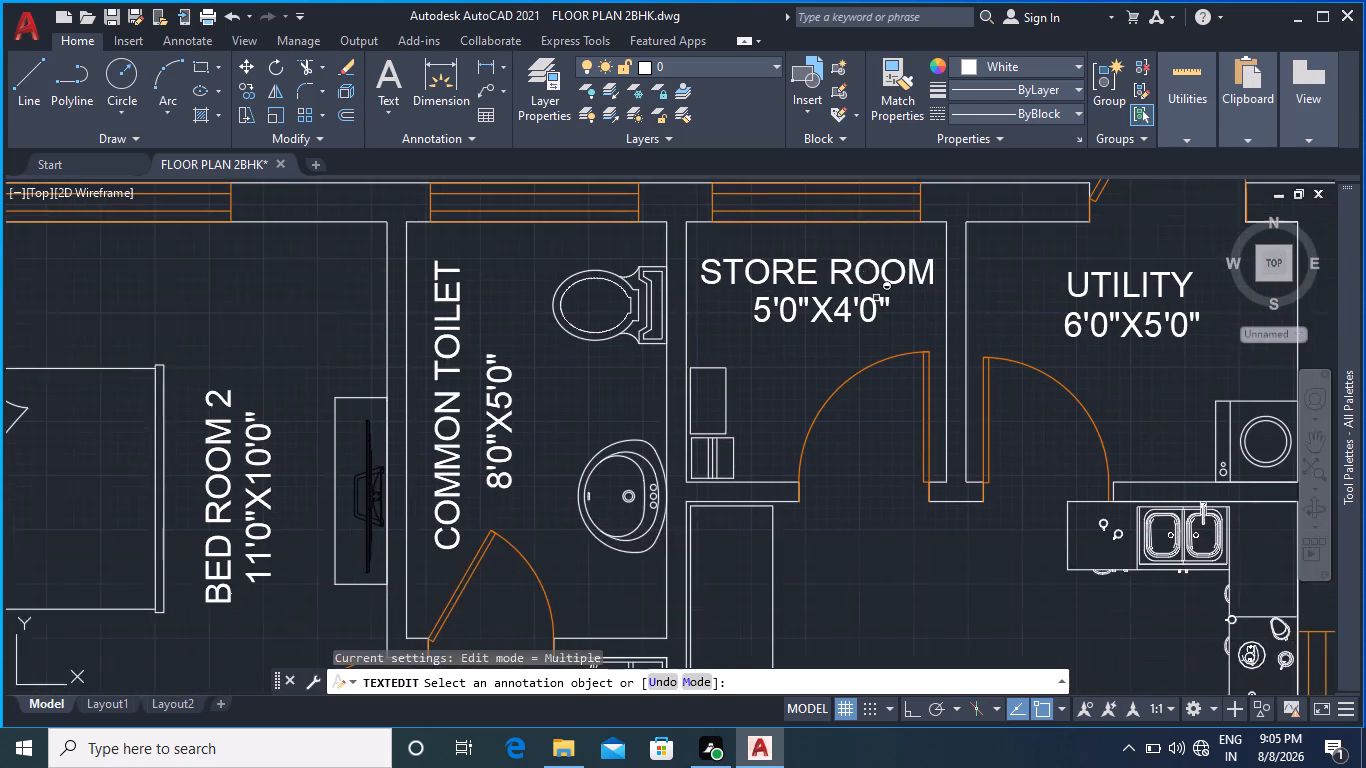
scroll(884, 329, down, 1)
middle_drag(1076, 515, 1033, 436)
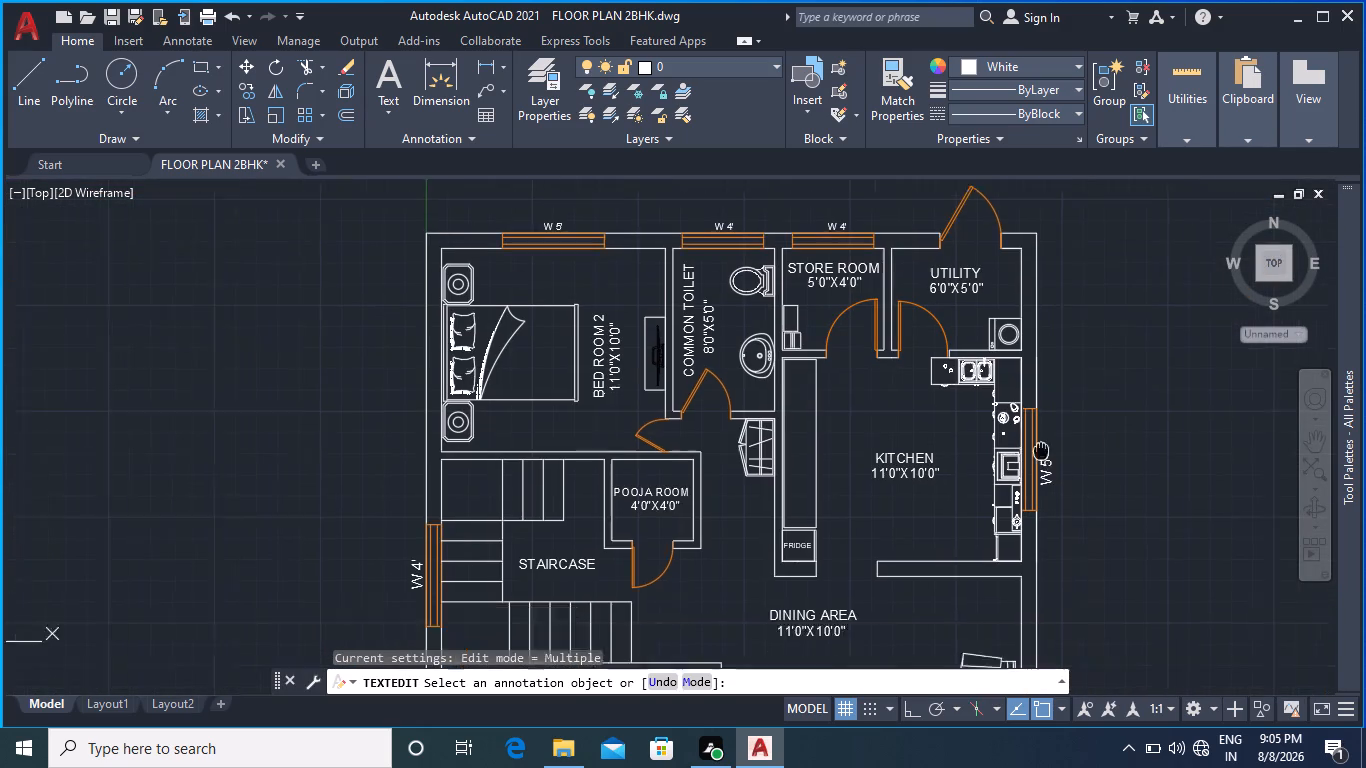
middle_drag(1033, 436, 1015, 408)
middle_drag(815, 514, 874, 378)
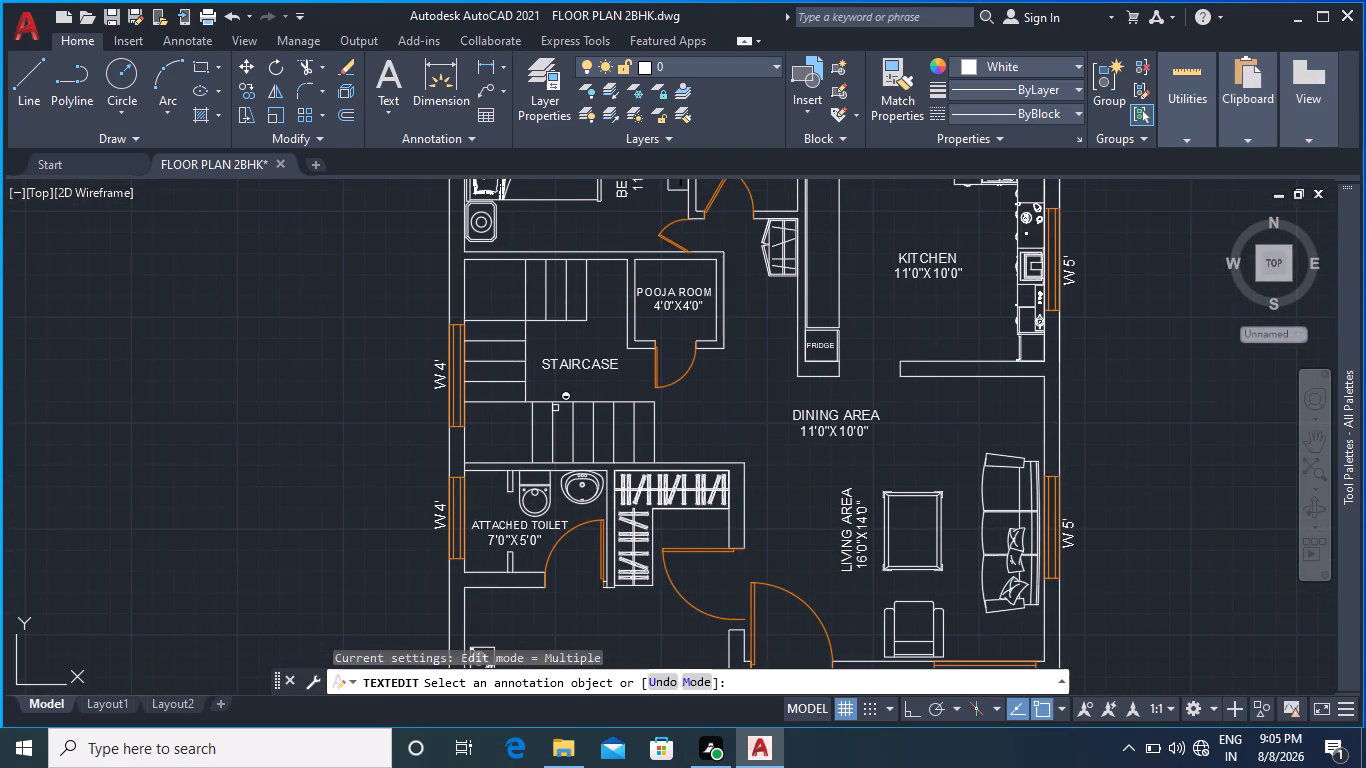
scroll(495, 368, up, 1)
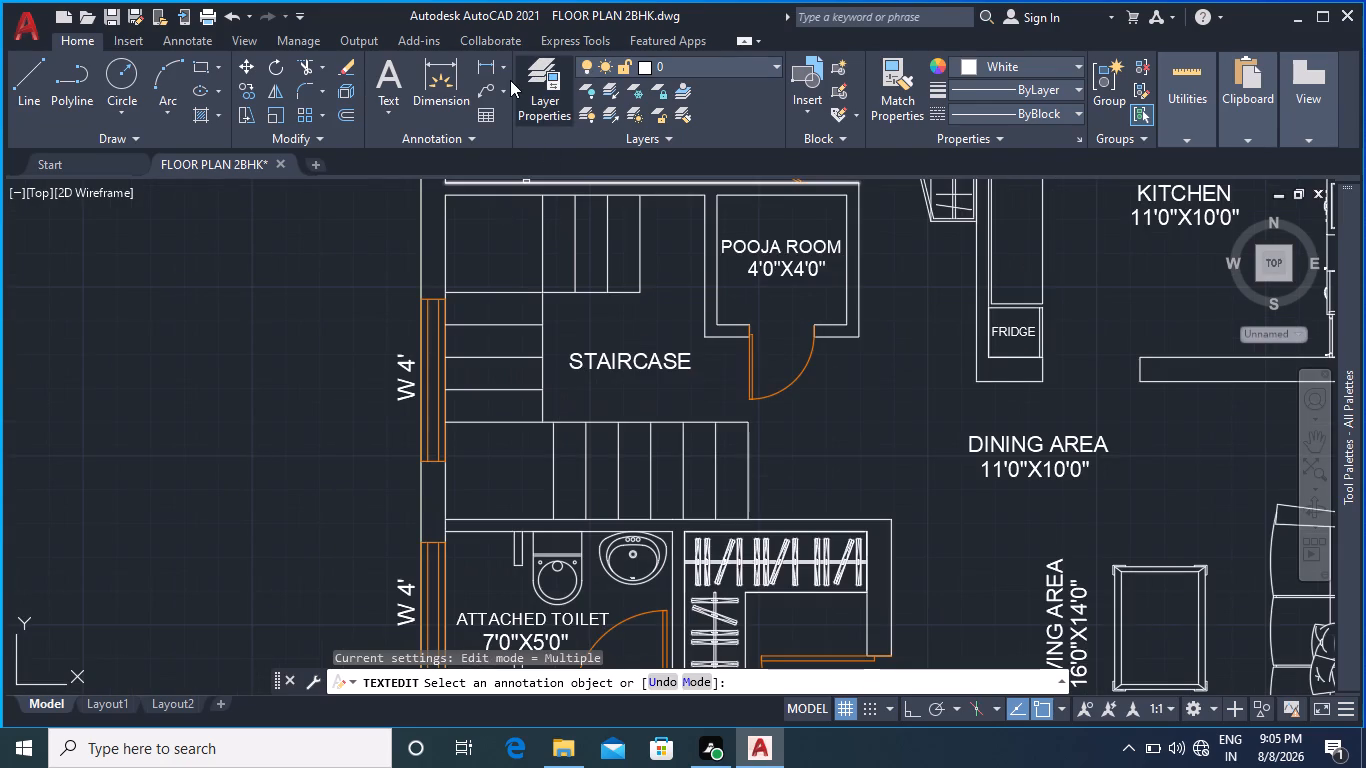
click(453, 86)
scroll(389, 446, up, 2)
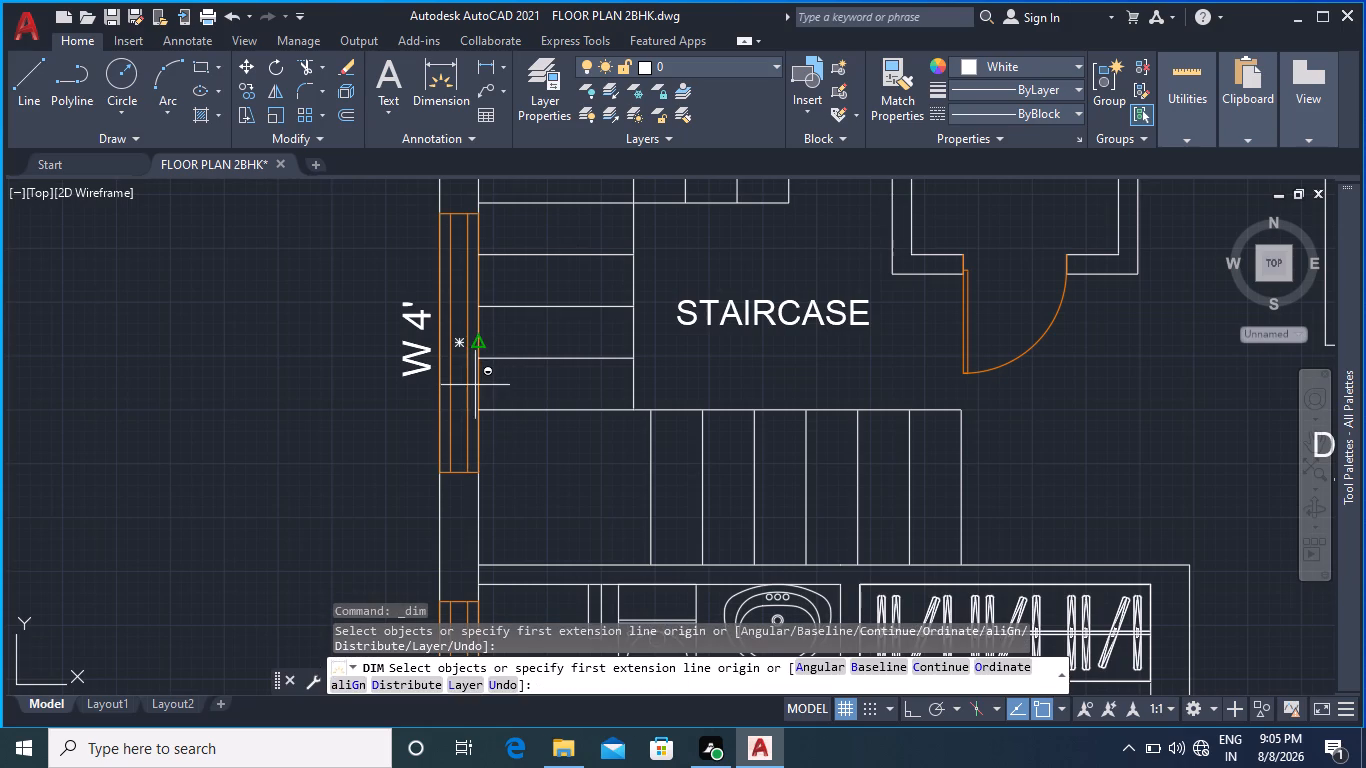
key(Escape)
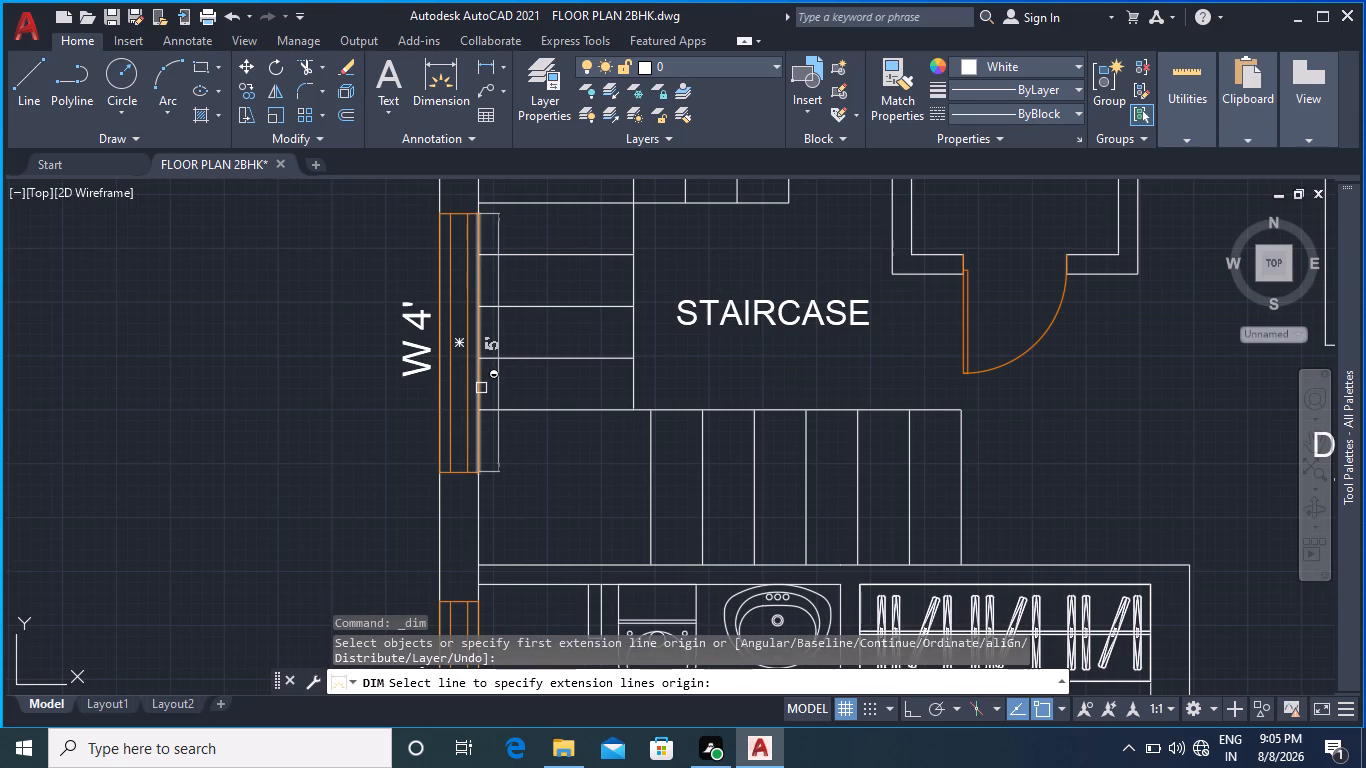
Change the staircase window's tag to W 5'.
double_click(418, 321)
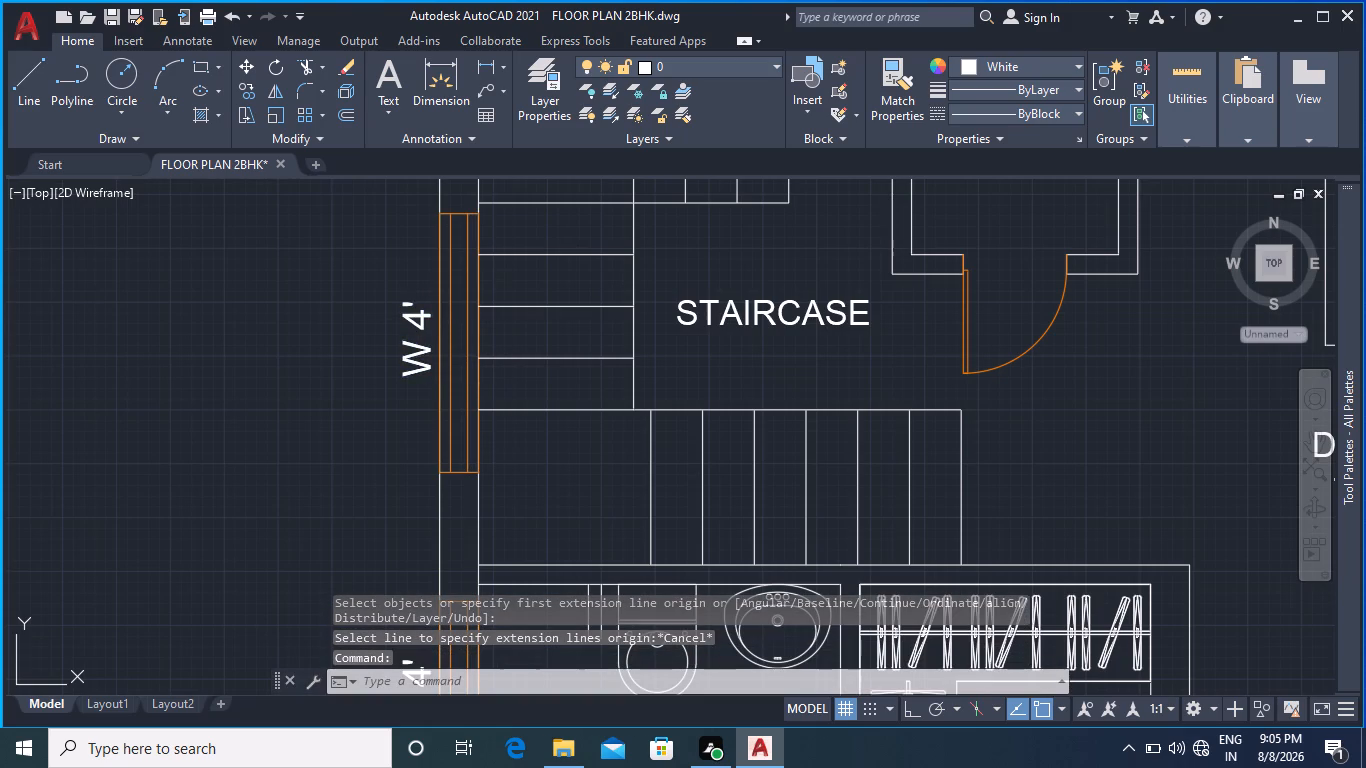
click(498, 369)
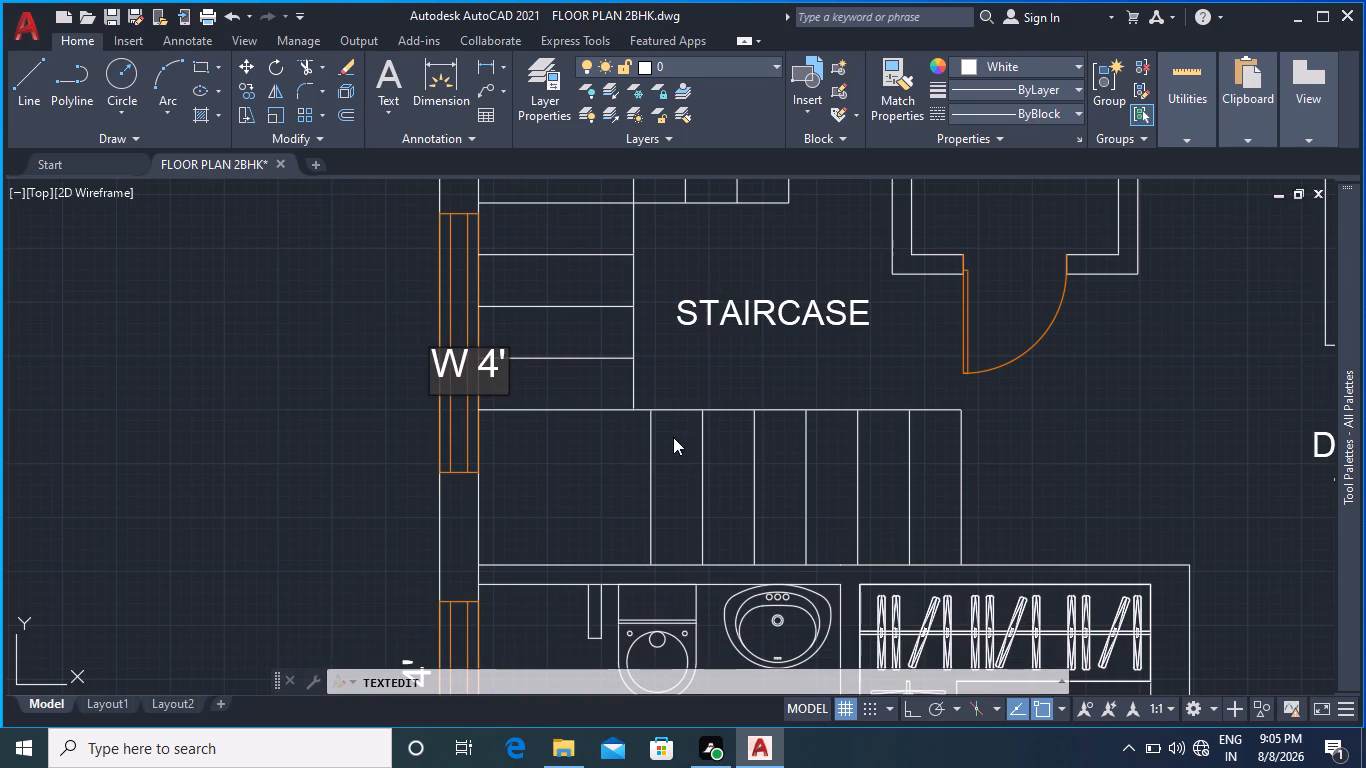
key(BackSpace)
key(5)
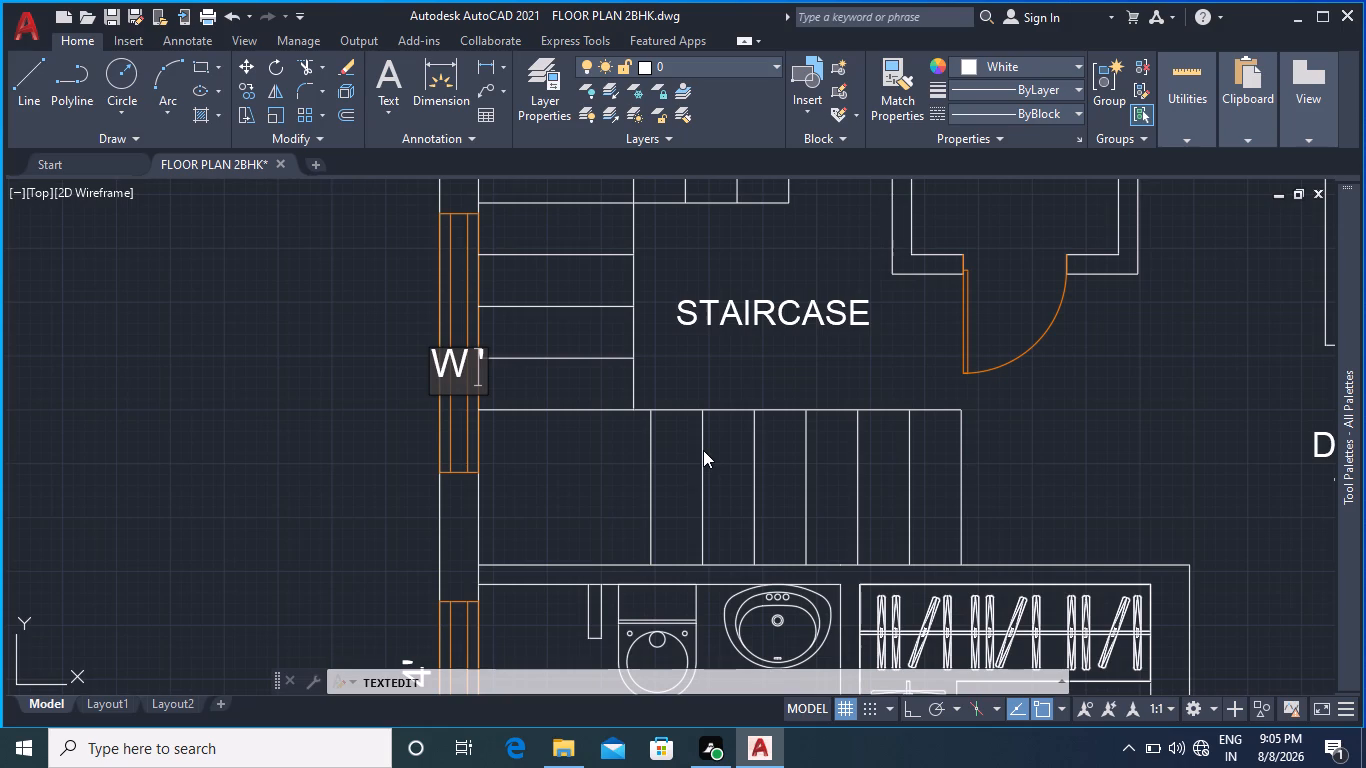
click(381, 414)
Measure the attached toilet window's width along its inner edge using the Dimension preview.
scroll(533, 445, down, 2)
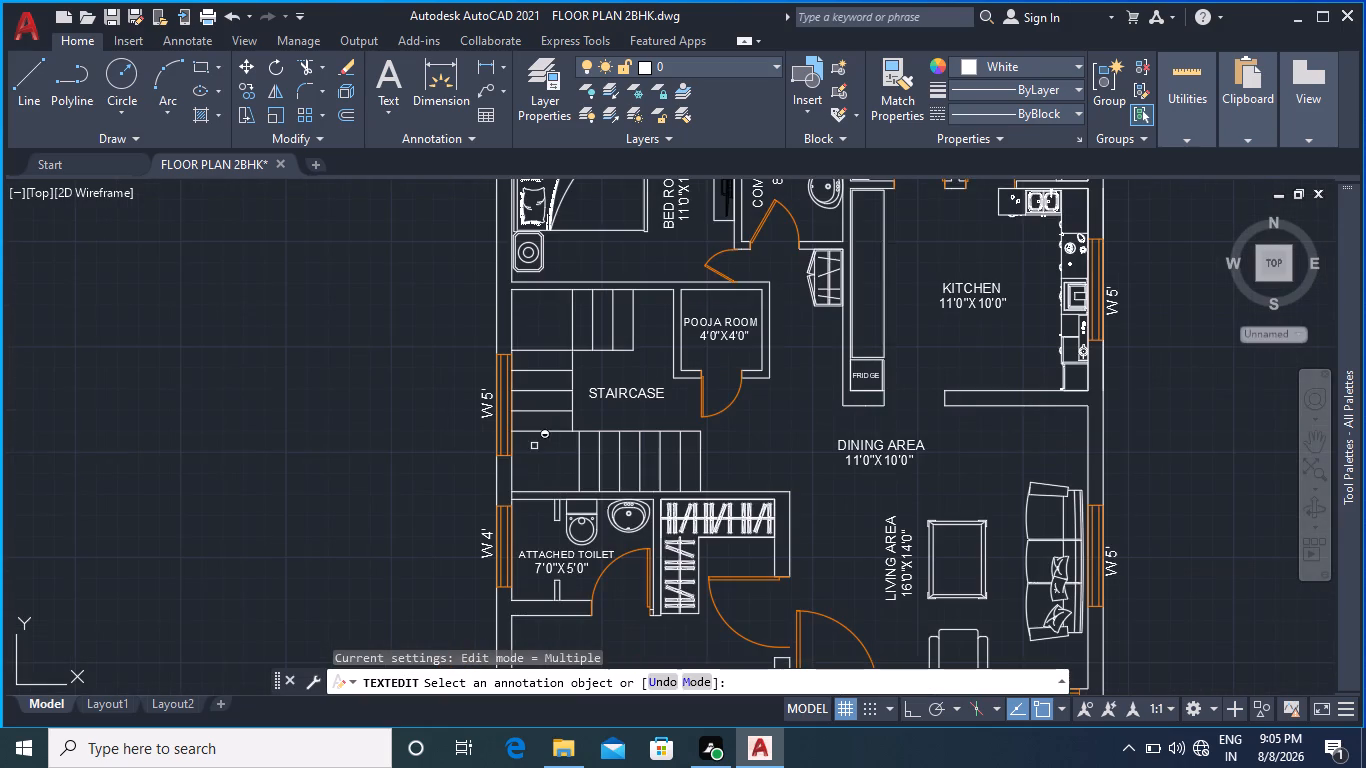
middle_drag(560, 468, 572, 344)
scroll(504, 424, up, 2)
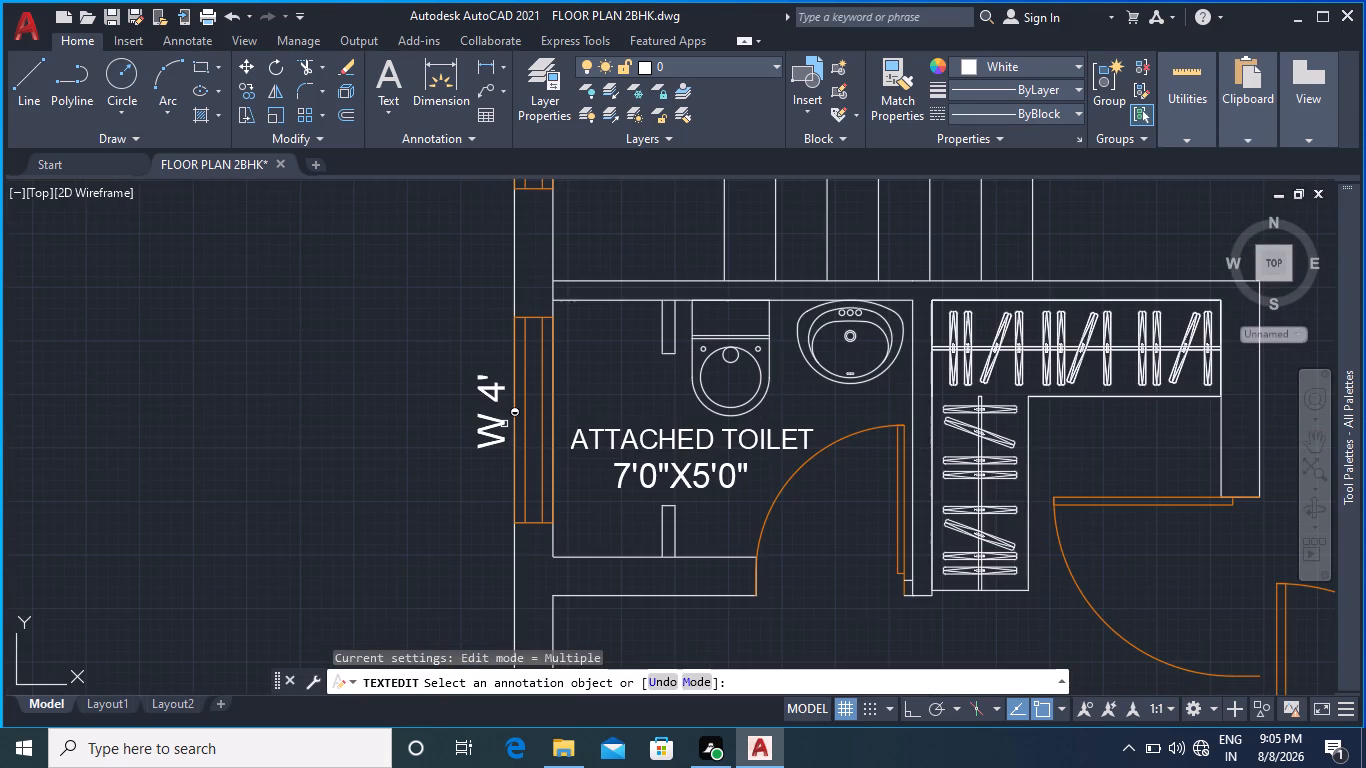
click(447, 82)
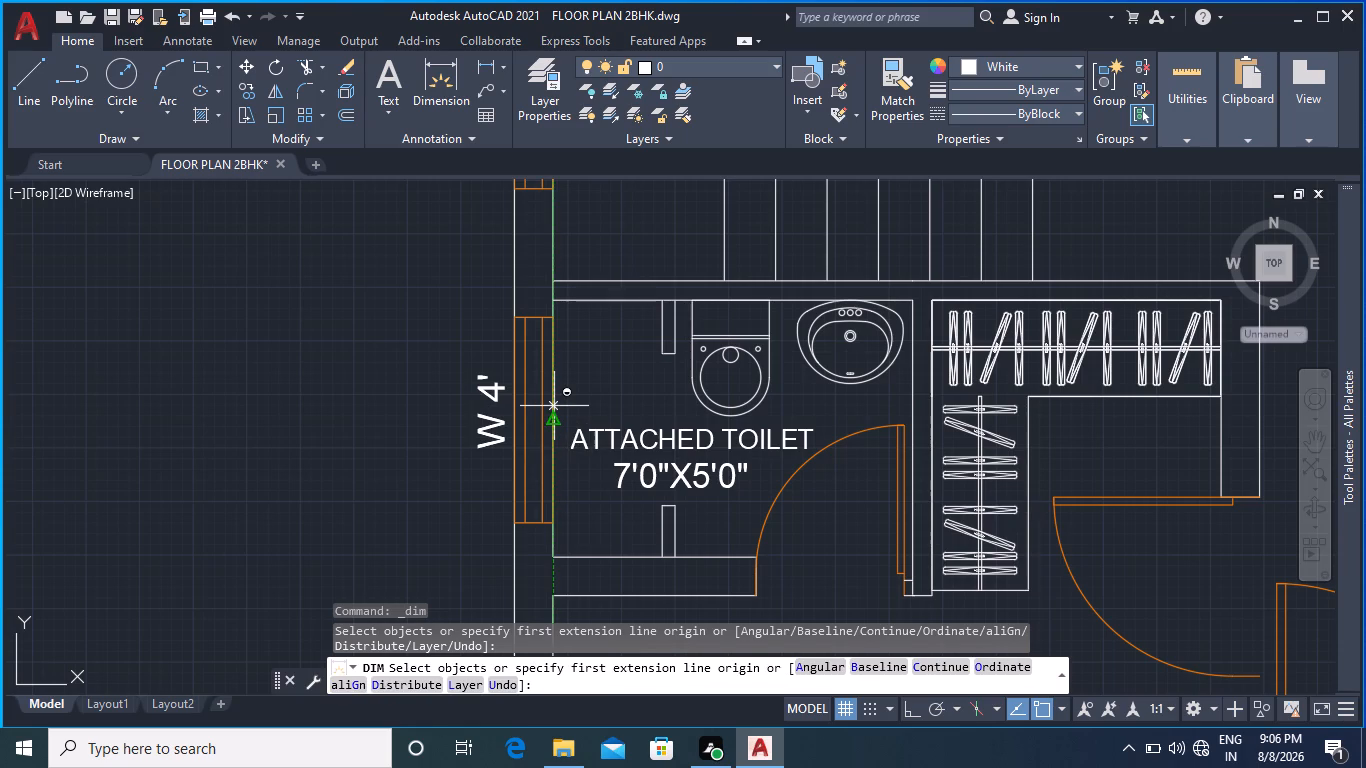
key(Escape)
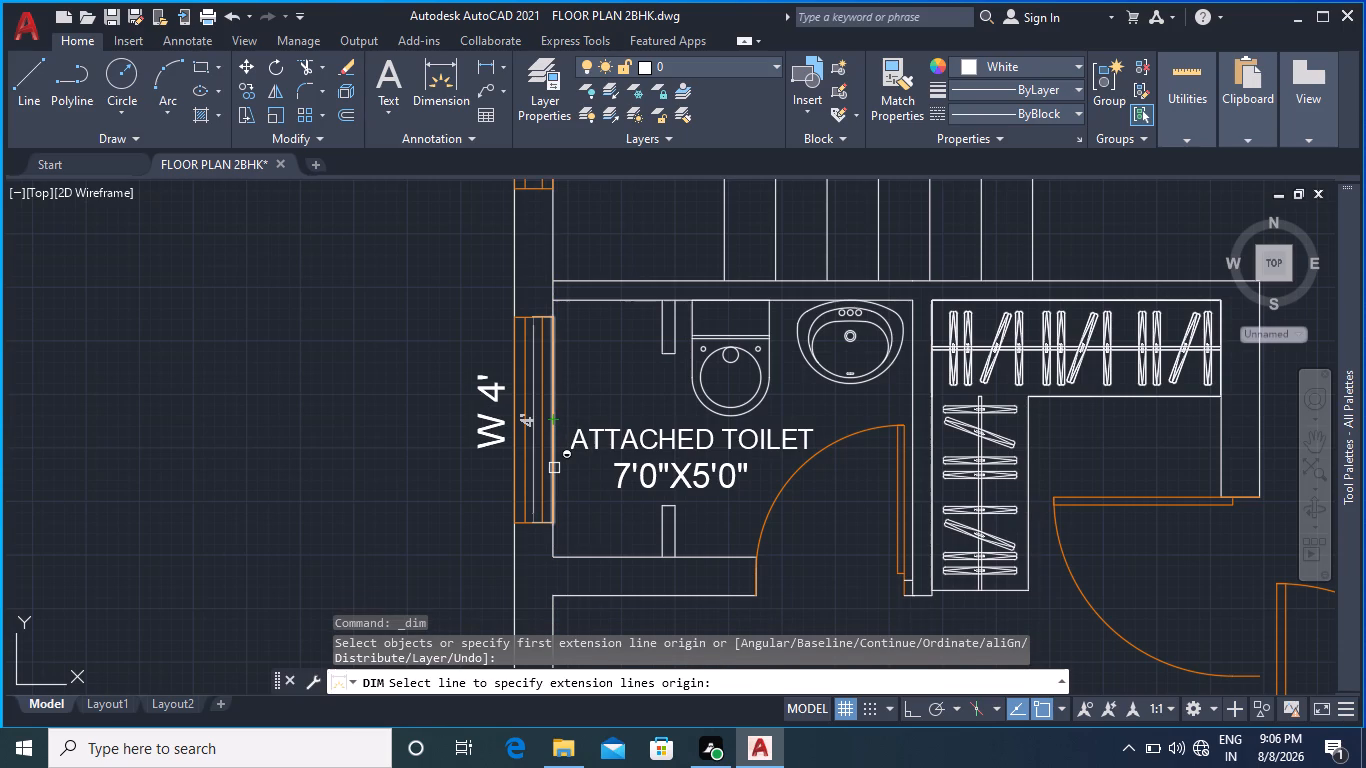
Measure the widths of the master bedroom's bottom-wall window and the foyer's side window using the Dimension preview.
scroll(570, 496, down, 1)
middle_drag(573, 500, 544, 277)
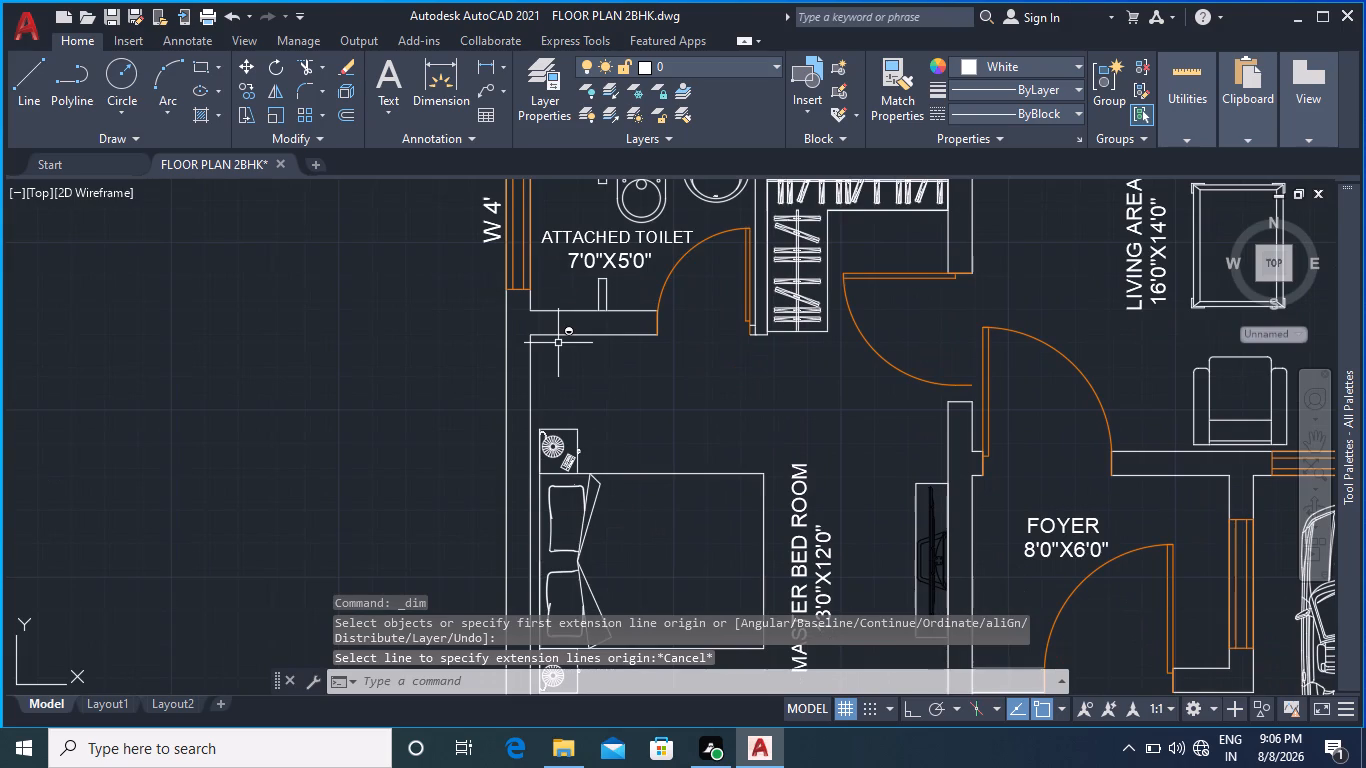
key(space)
scroll(645, 567, down, 2)
middle_drag(644, 554, 591, 424)
scroll(617, 527, up, 6)
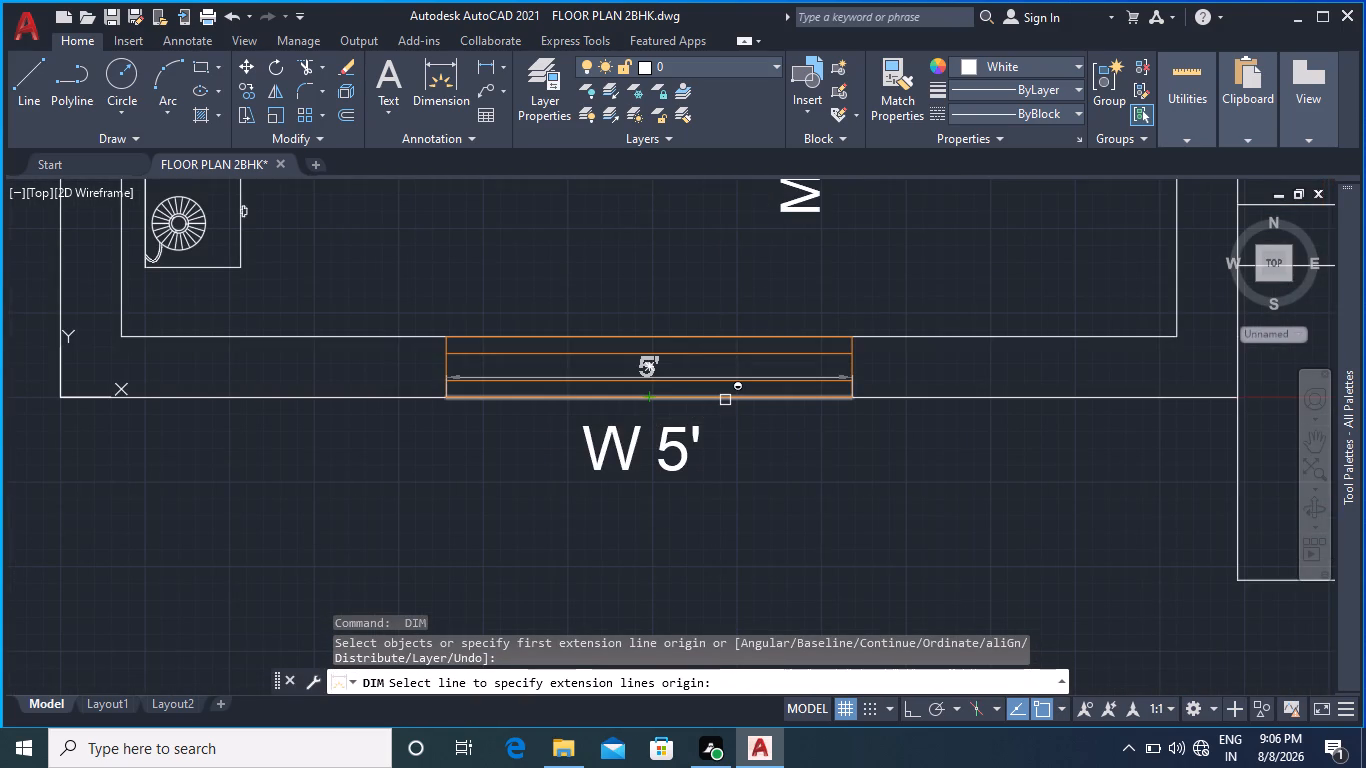
scroll(859, 523, down, 2)
middle_drag(910, 497, 416, 499)
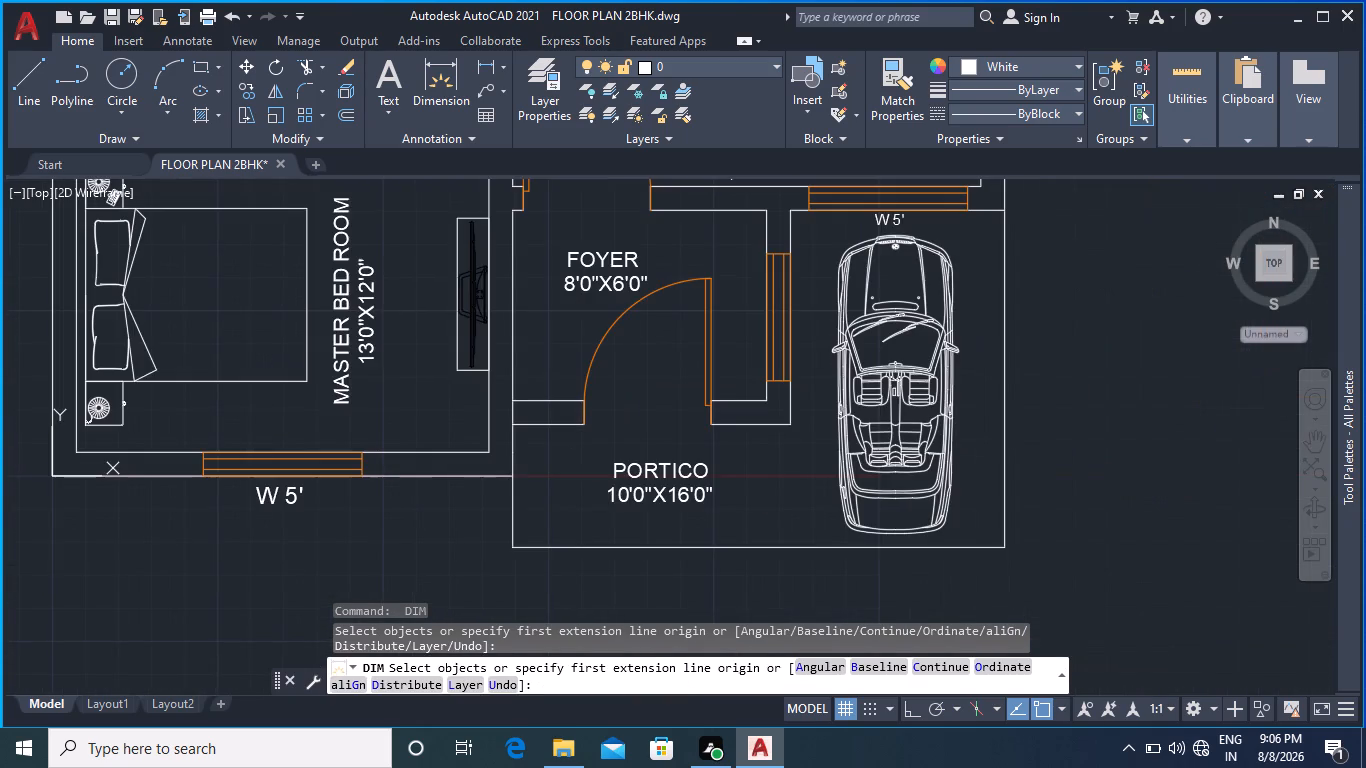
scroll(719, 462, down, 1)
scroll(792, 349, up, 3)
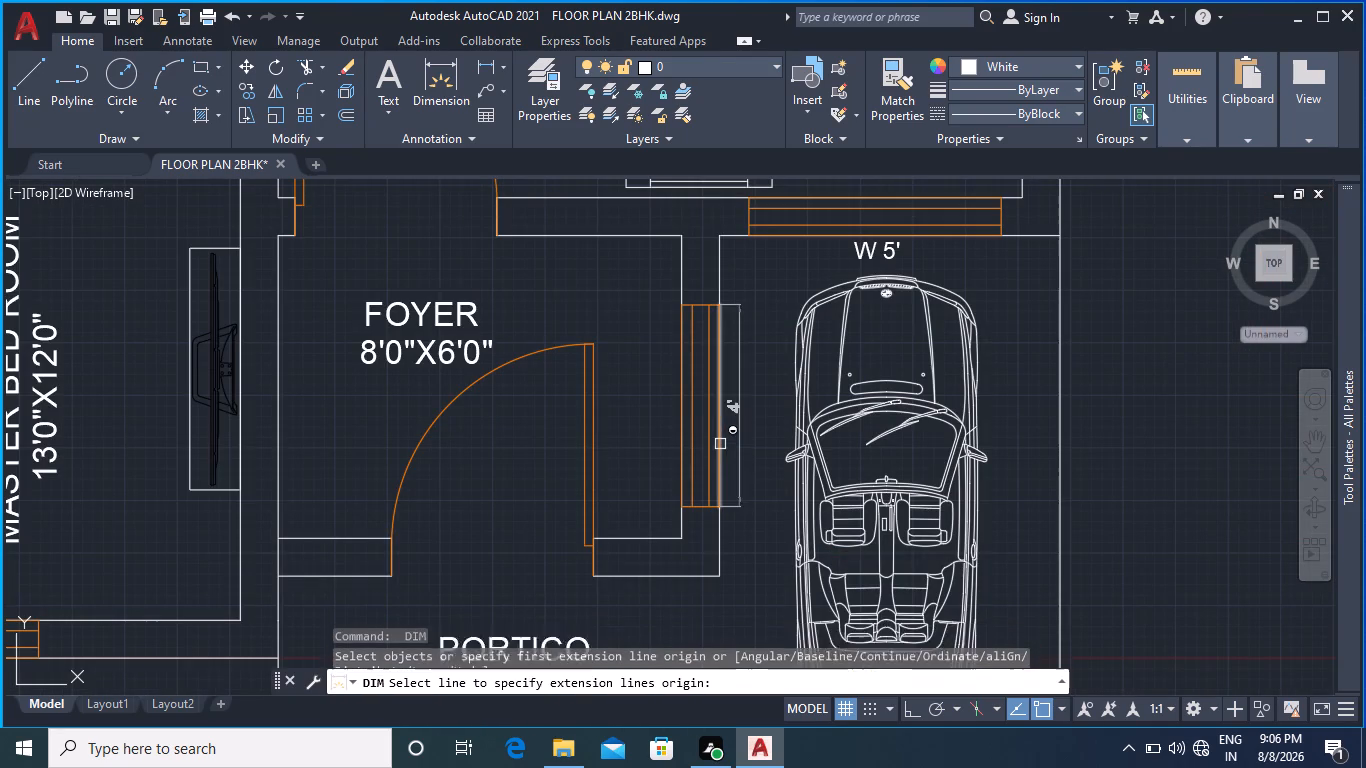
key(Escape)
Copy the attached toilet window's W 4' tag to just outside the foyer's side window, beside the parked car.
scroll(751, 434, down, 4)
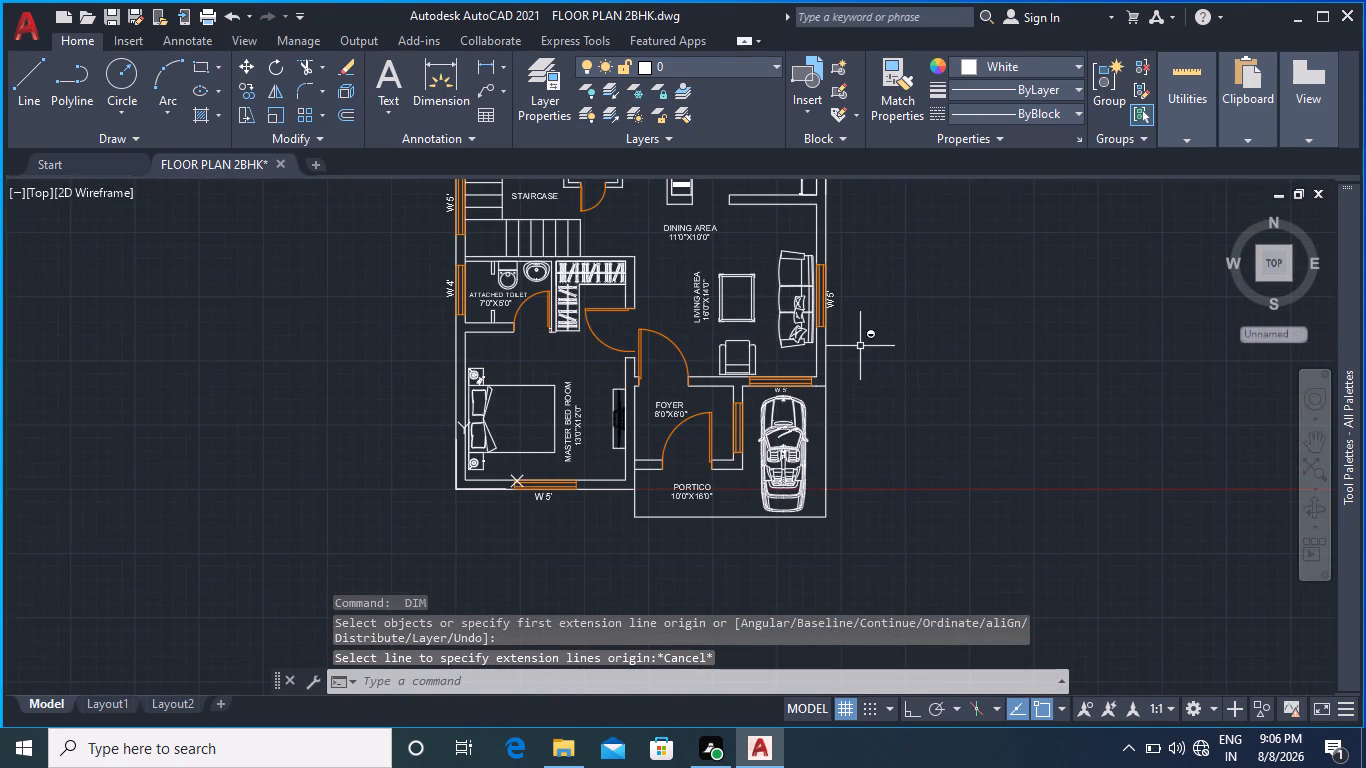
scroll(453, 298, up, 4)
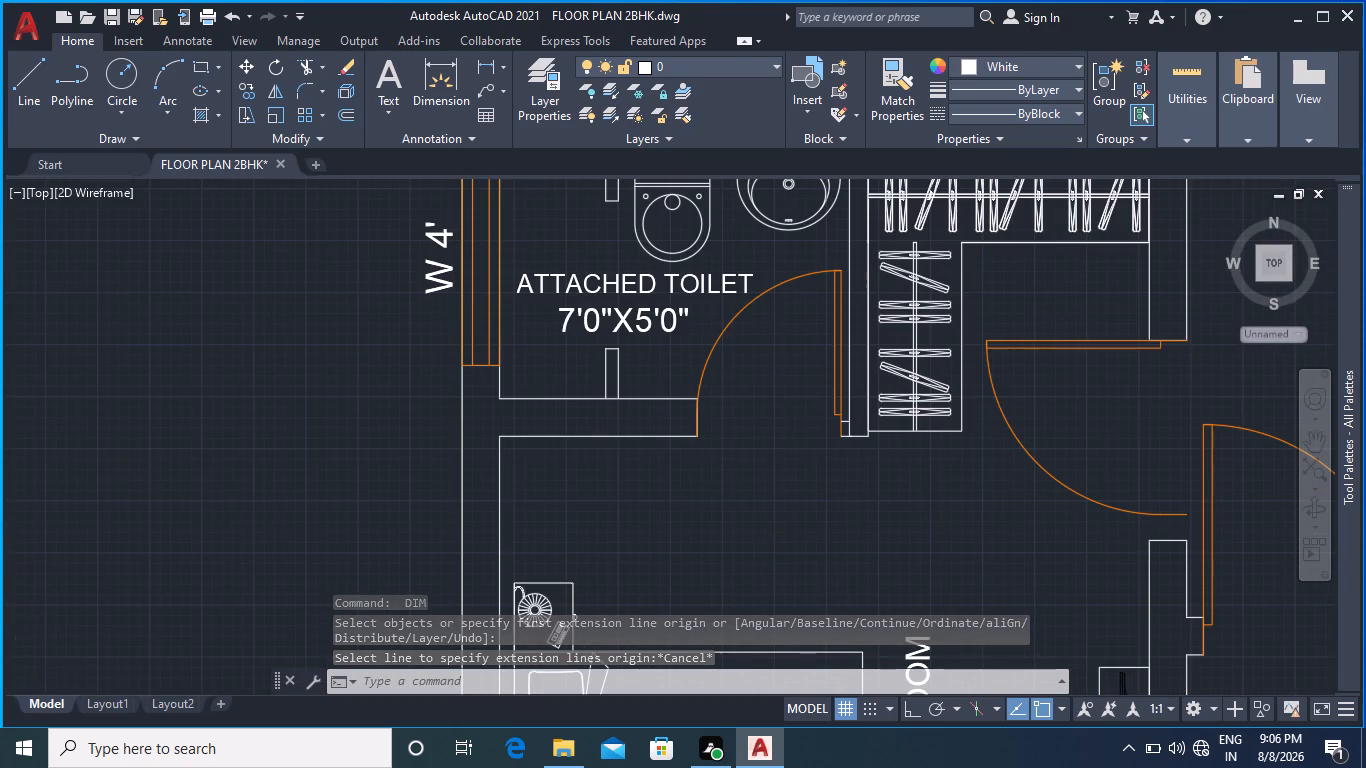
click(436, 271)
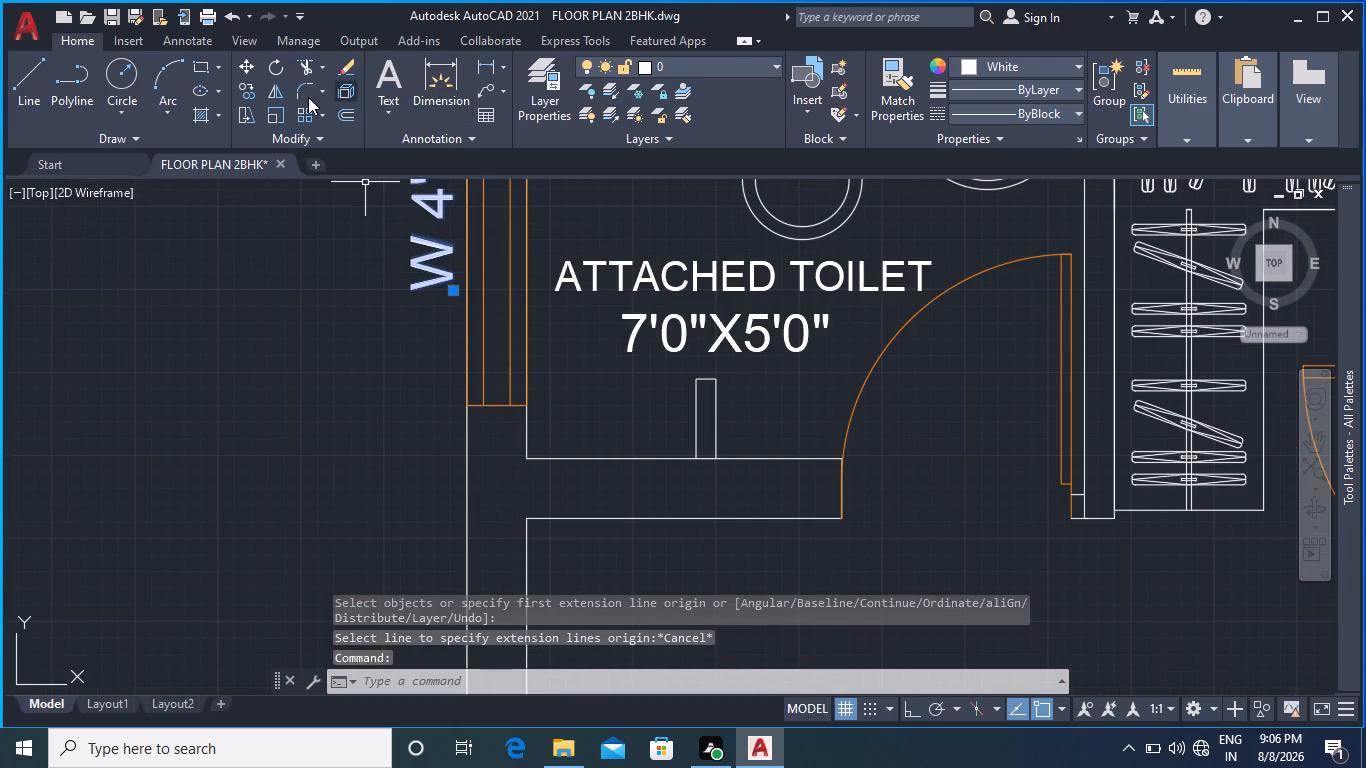
click(249, 93)
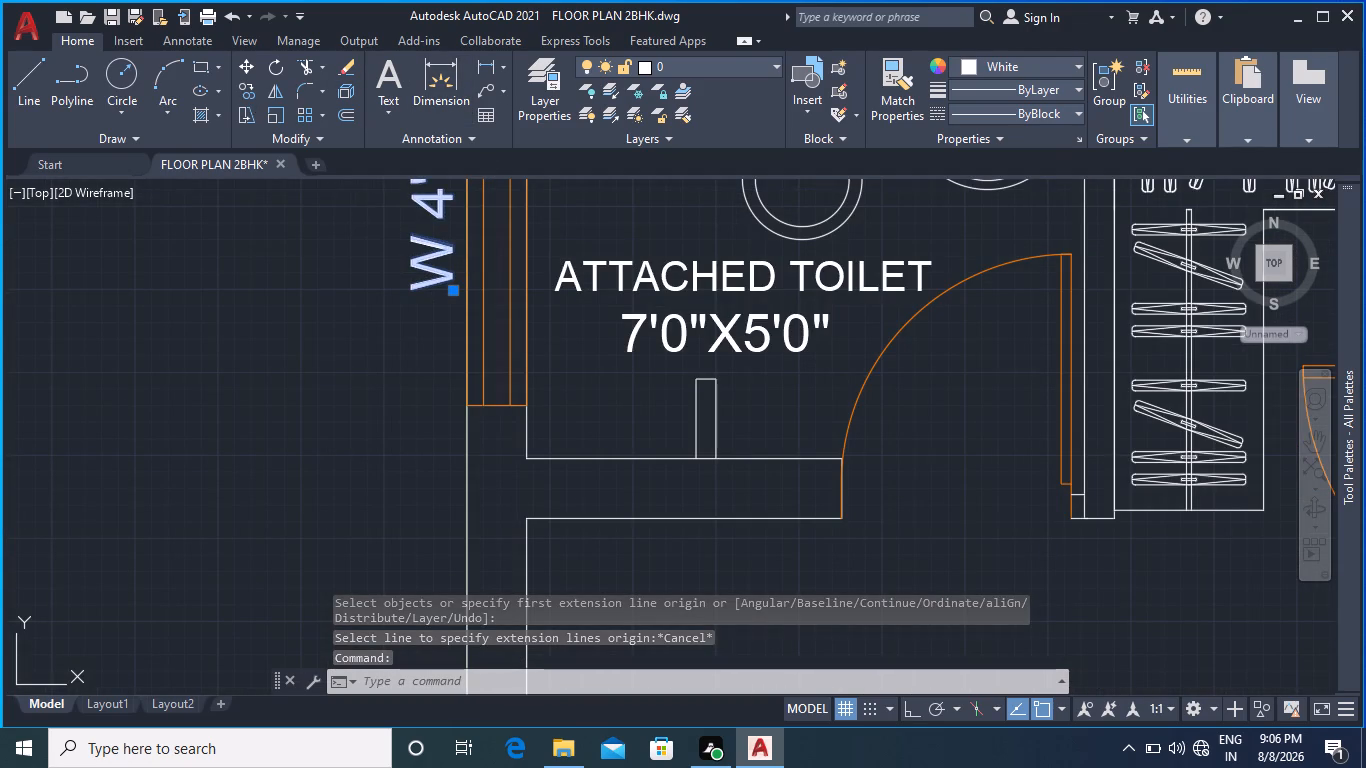
click(449, 288)
scroll(810, 537, down, 2)
middle_drag(898, 553, 432, 310)
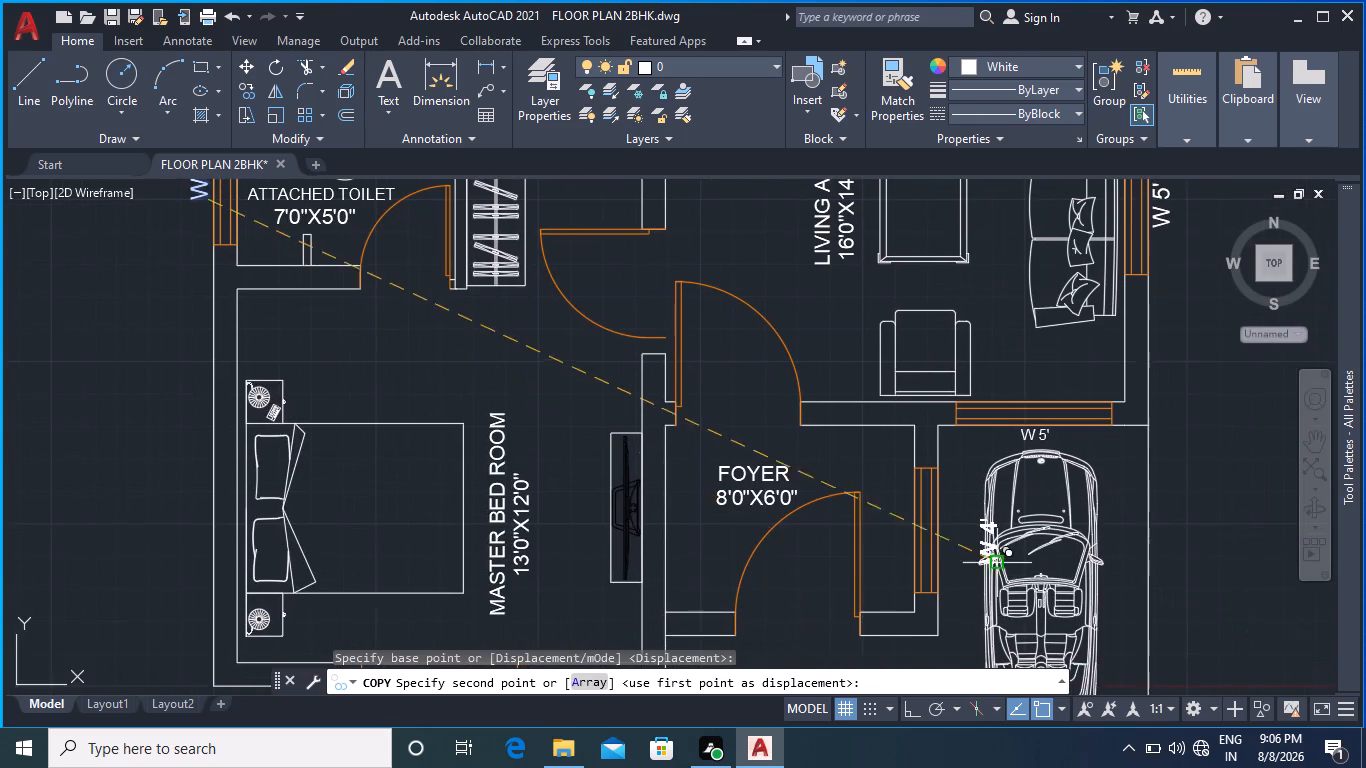
scroll(962, 550, up, 2)
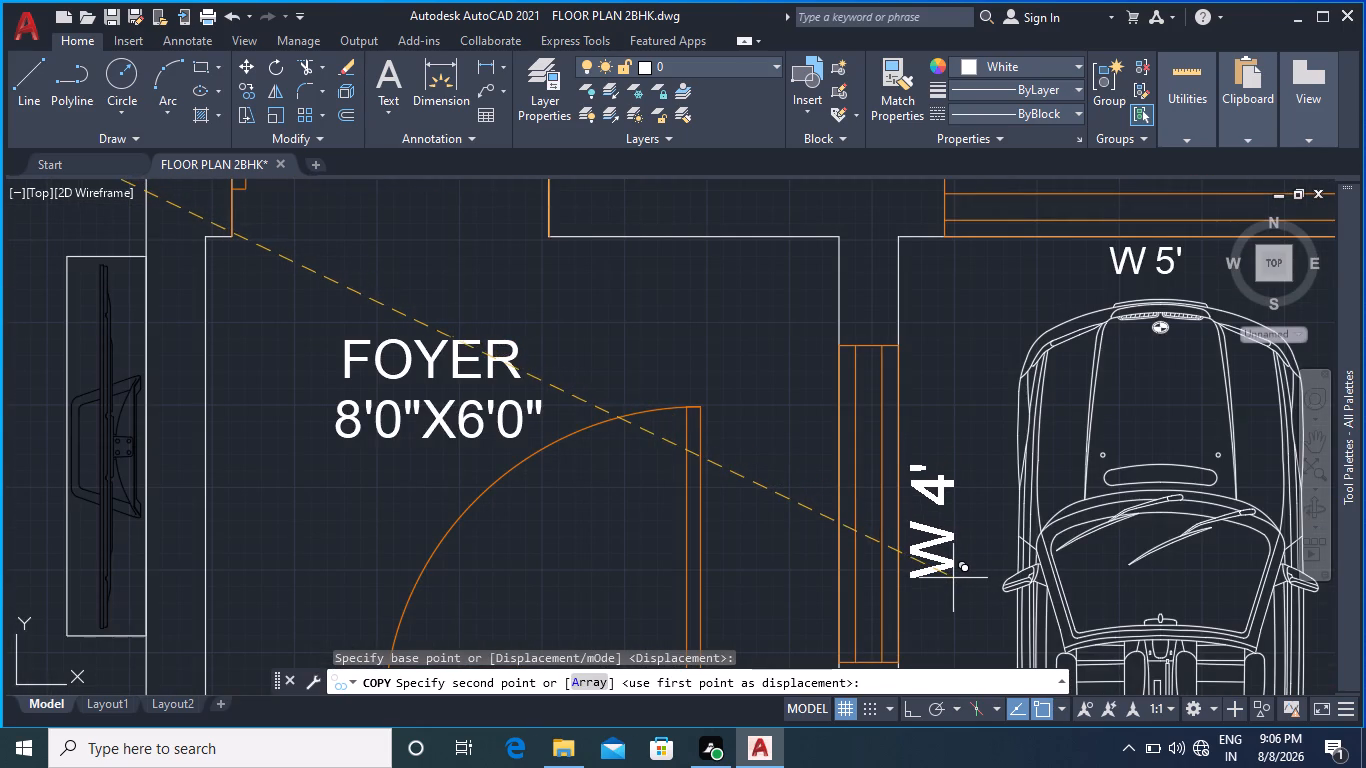
click(947, 578)
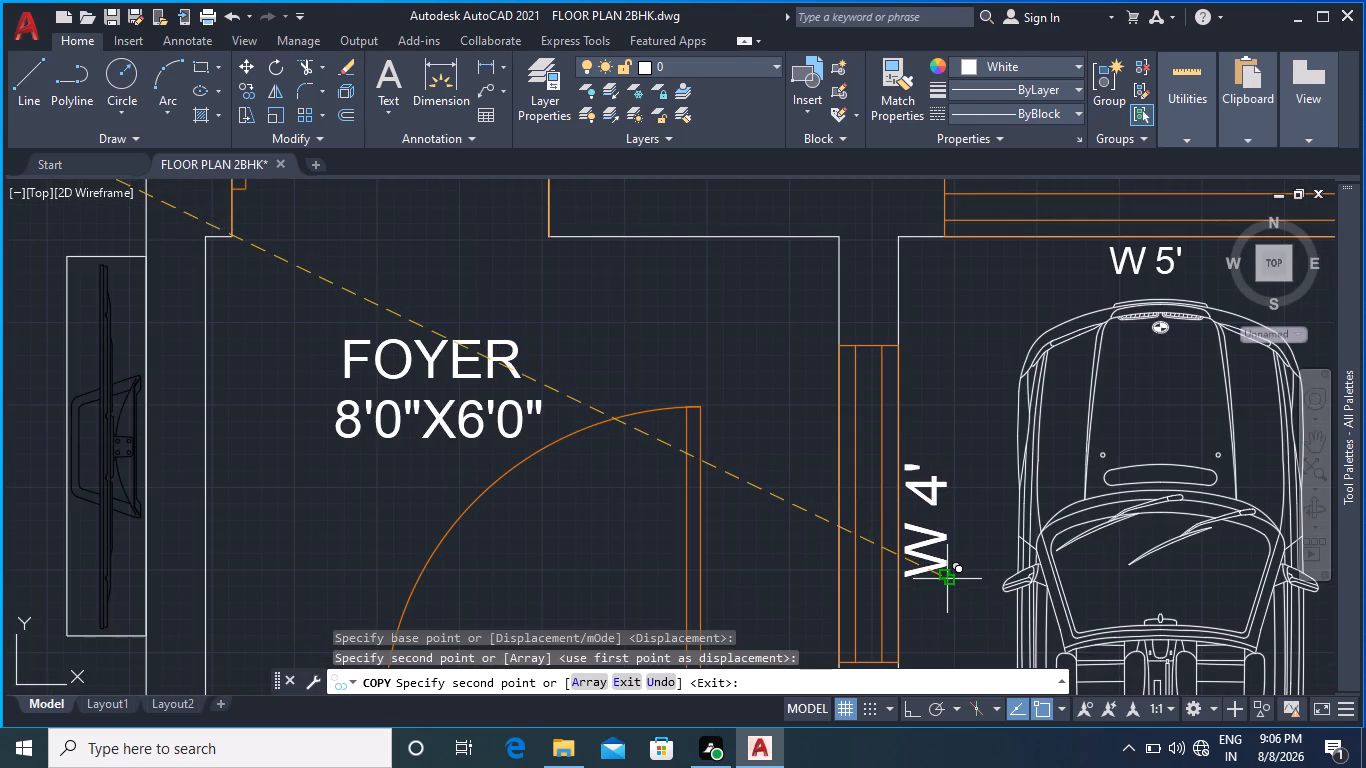
key(Escape)
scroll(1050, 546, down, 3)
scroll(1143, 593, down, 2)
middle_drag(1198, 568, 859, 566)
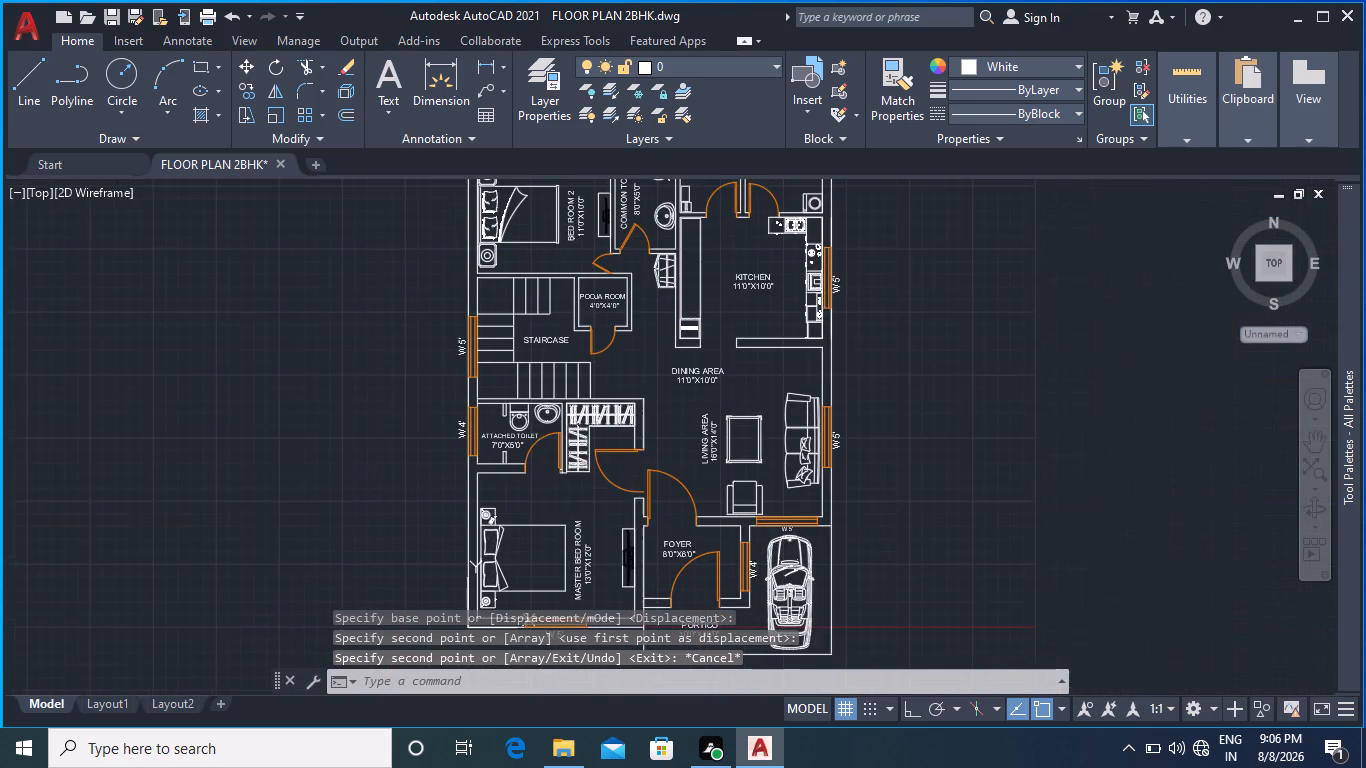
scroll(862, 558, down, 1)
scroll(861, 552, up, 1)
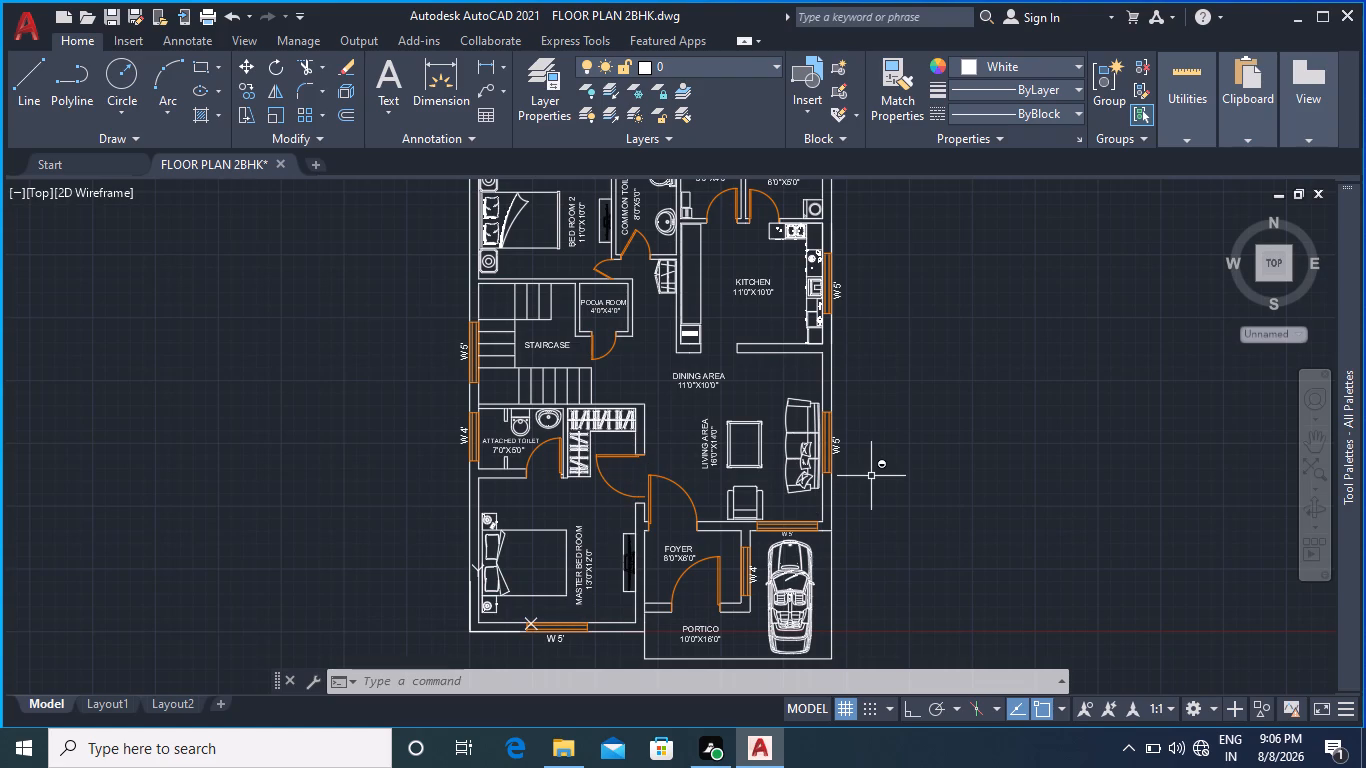
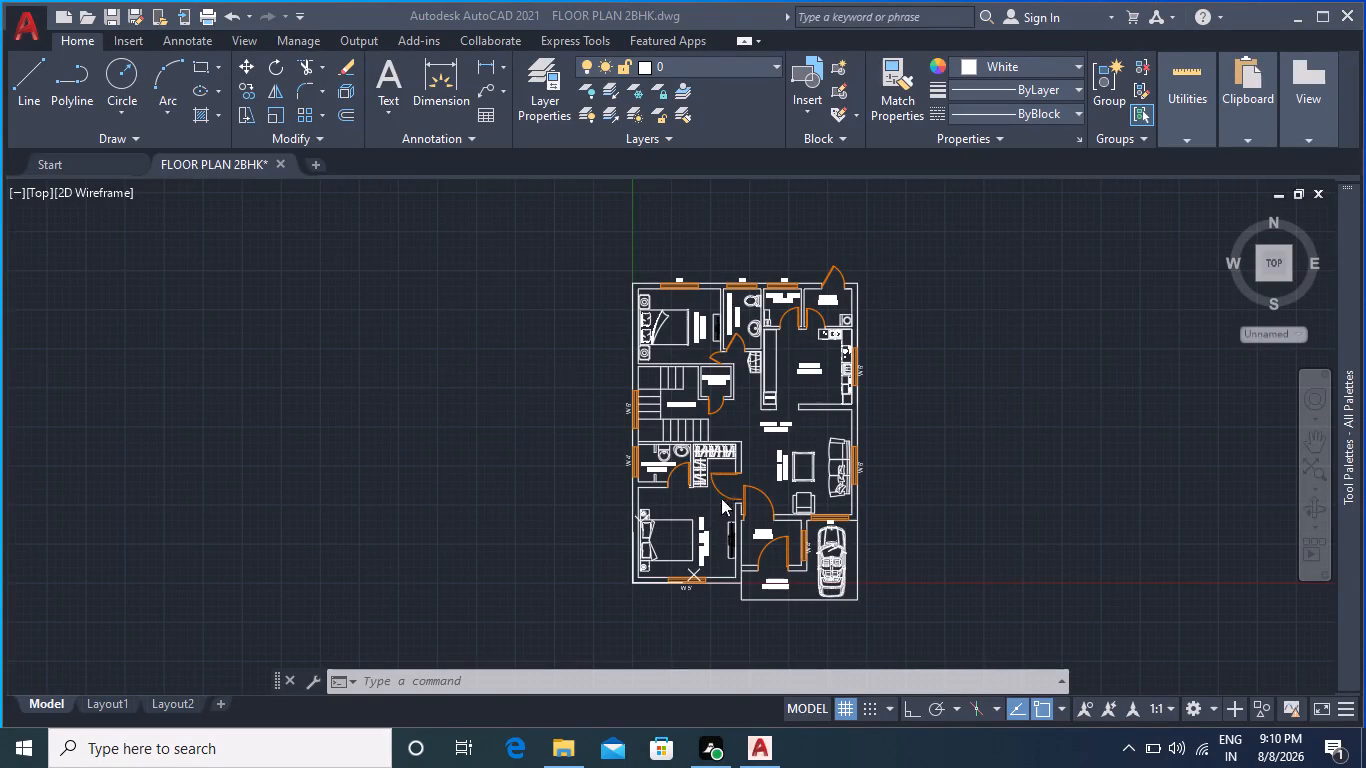
Refresh the Downloads folder and open the dining_tables (3) drawing with AutoCAD Application.
scroll(815, 393, up, 3)
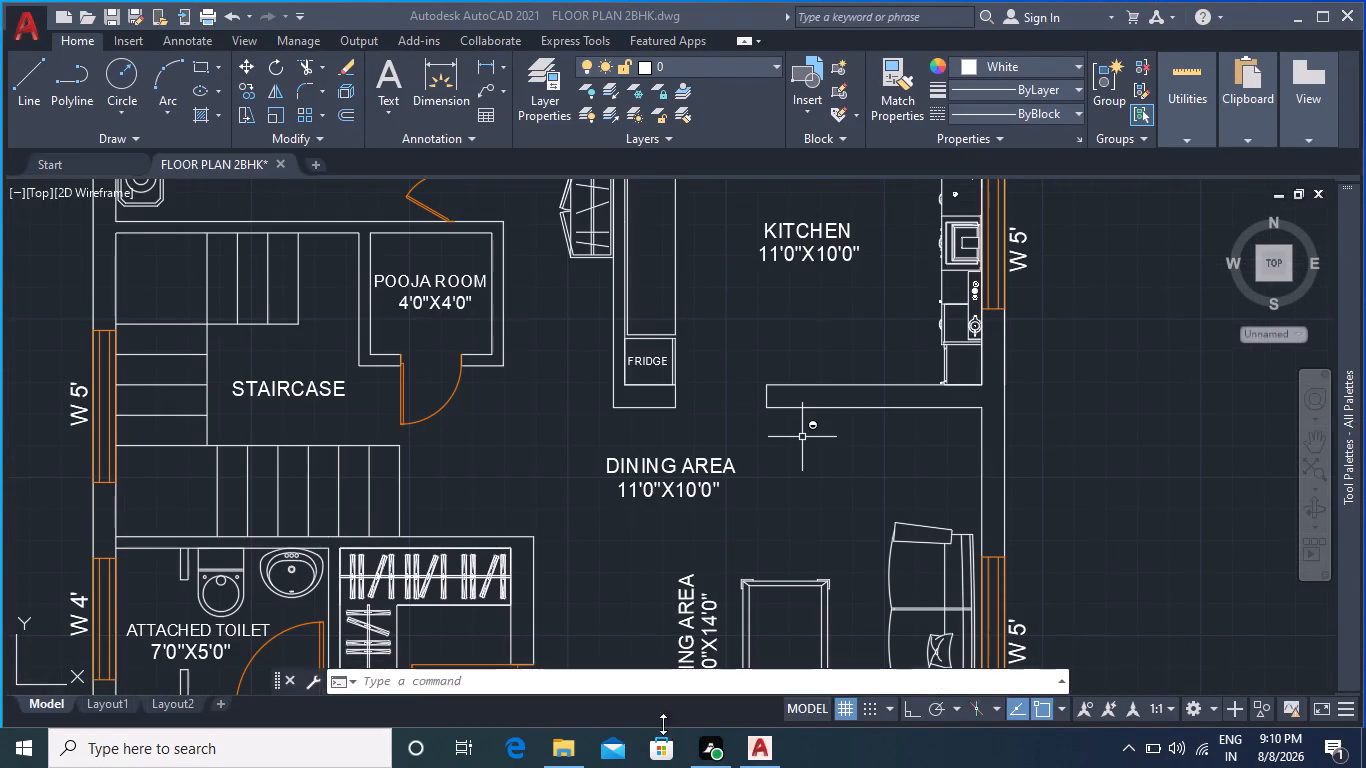
click(574, 760)
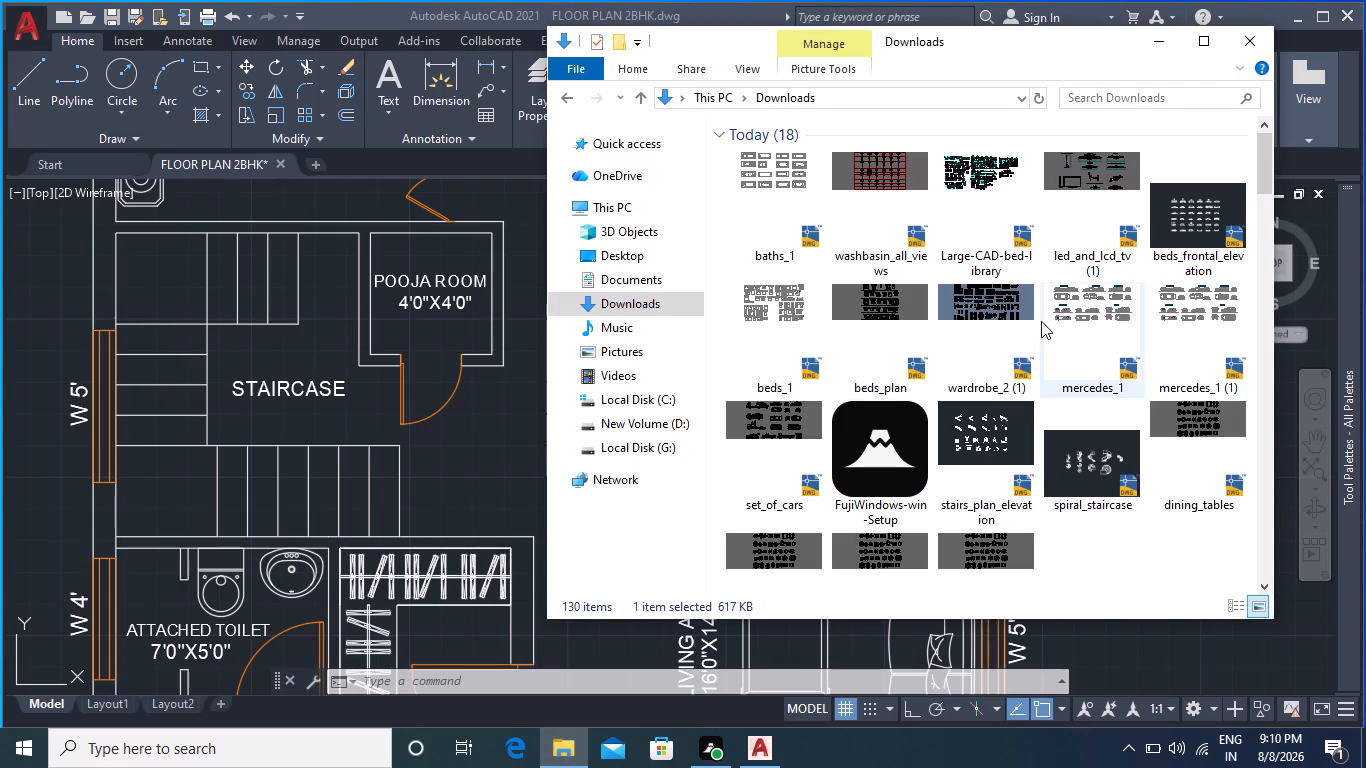
scroll(967, 279, up, 2)
scroll(880, 217, up, 3)
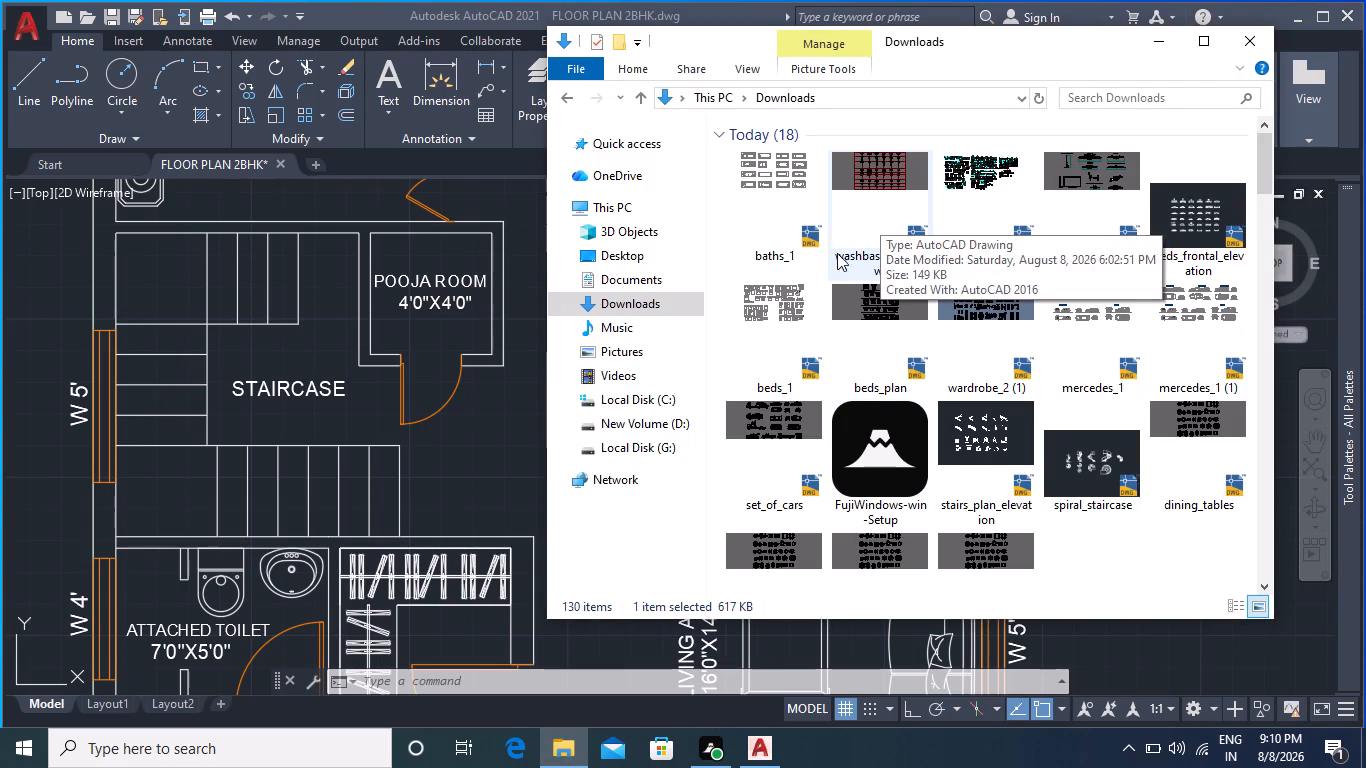
scroll(879, 231, up, 2)
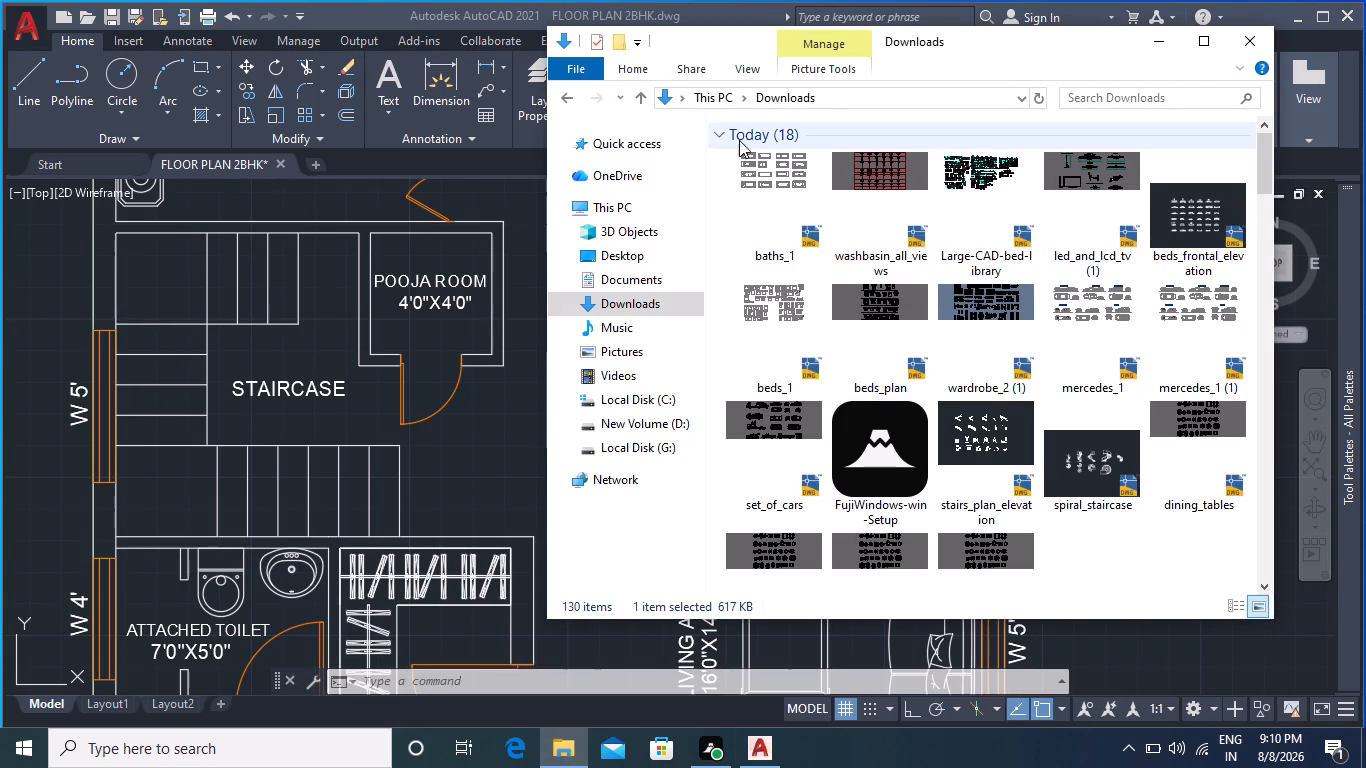
right_click(1129, 567)
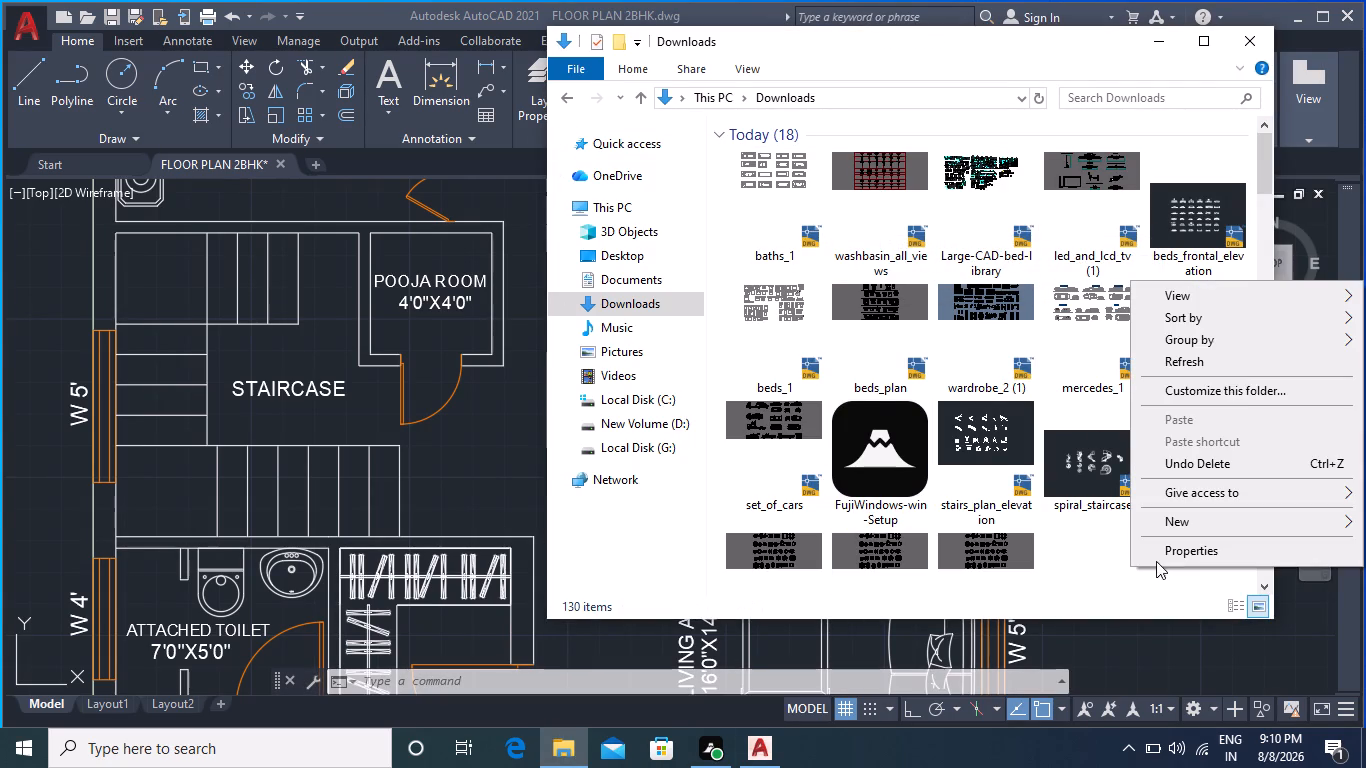
click(1209, 357)
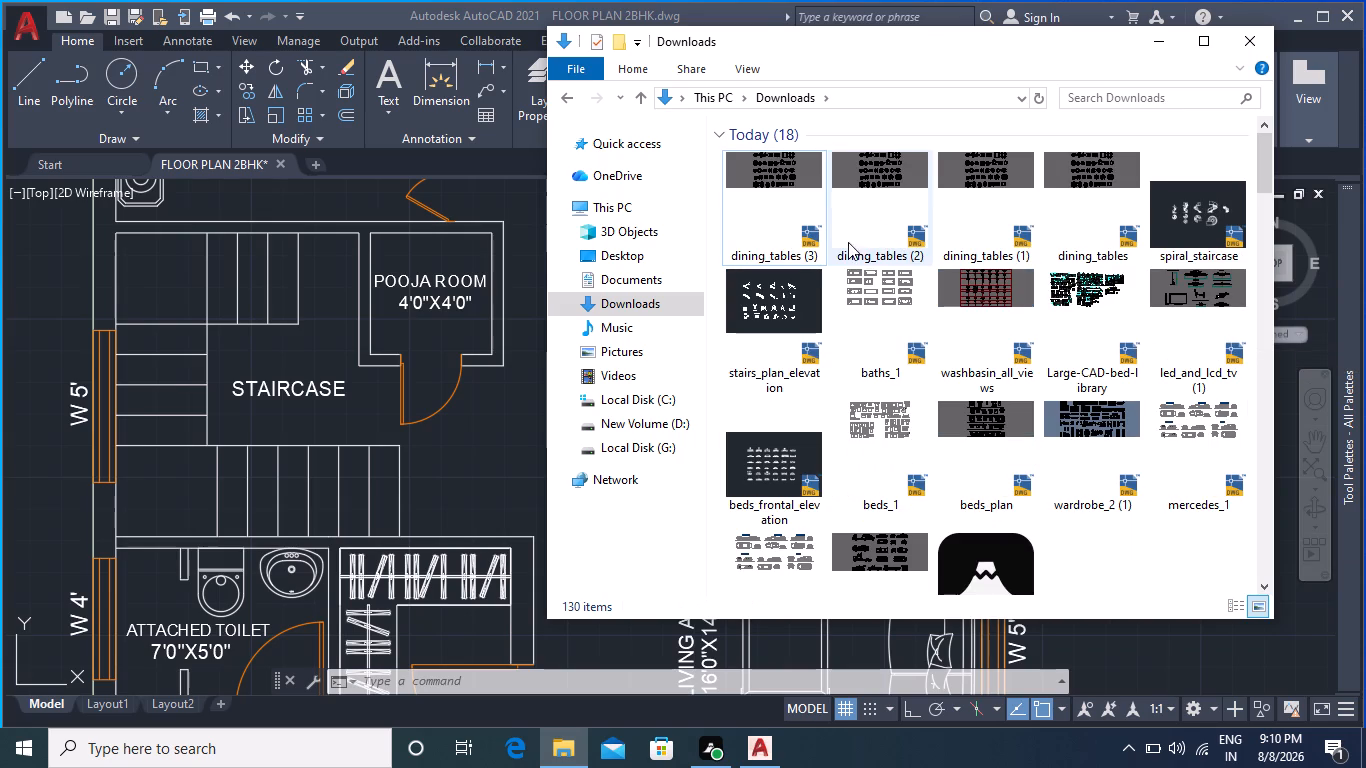
click(781, 211)
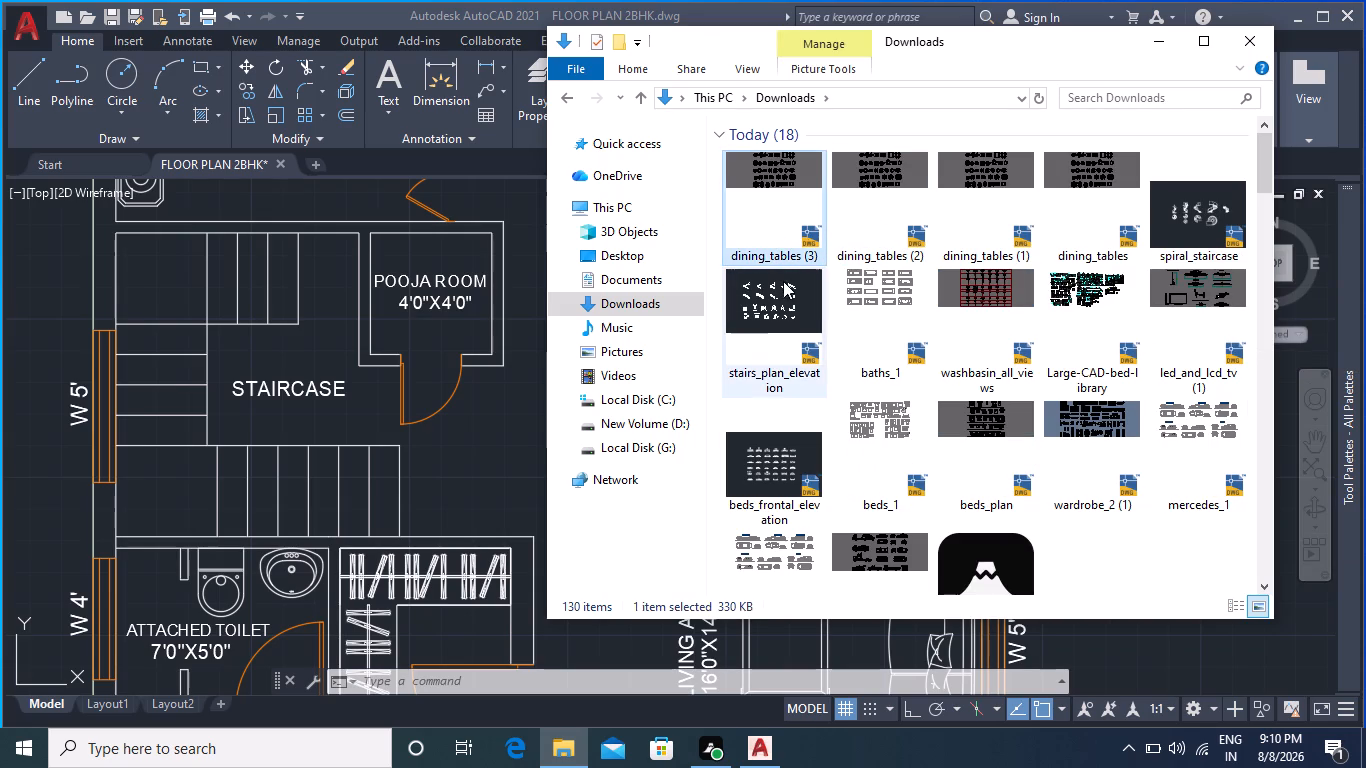
right_click(771, 190)
click(855, 326)
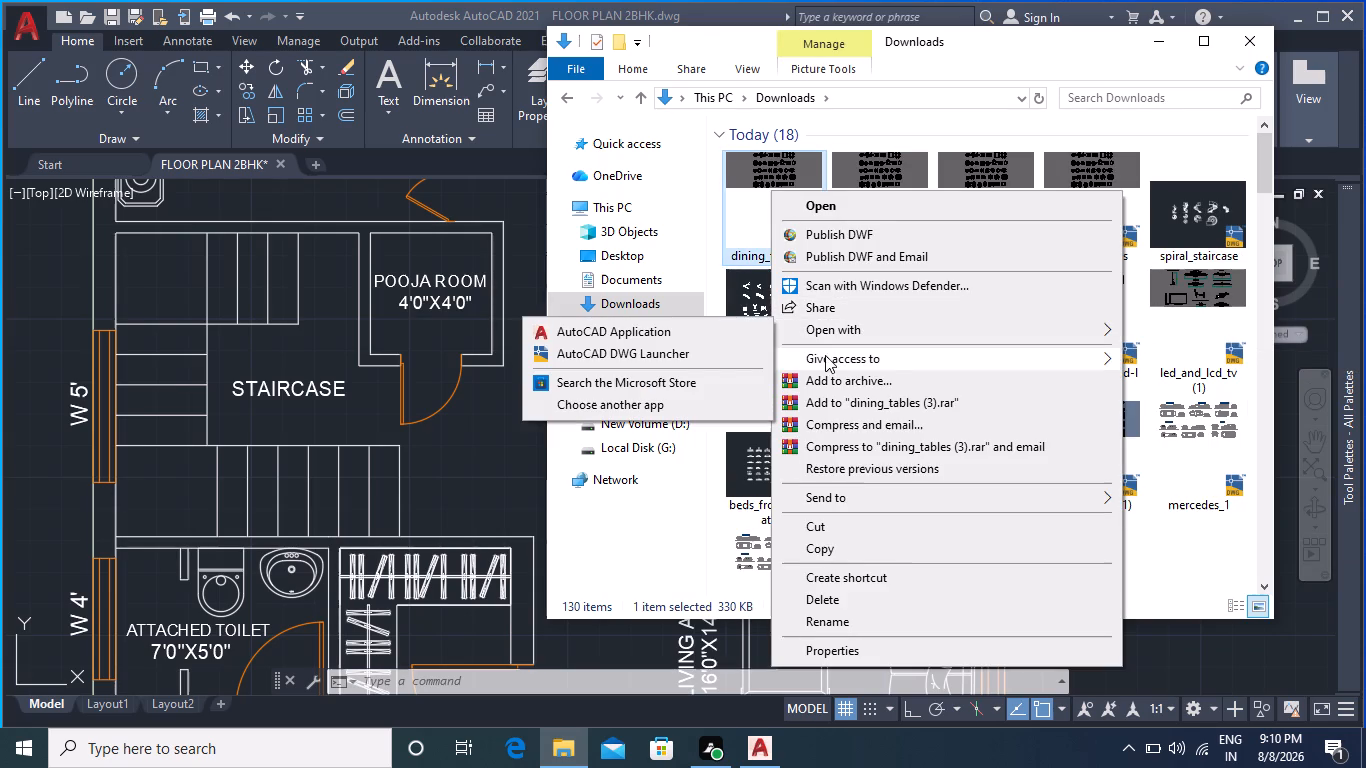
click(681, 331)
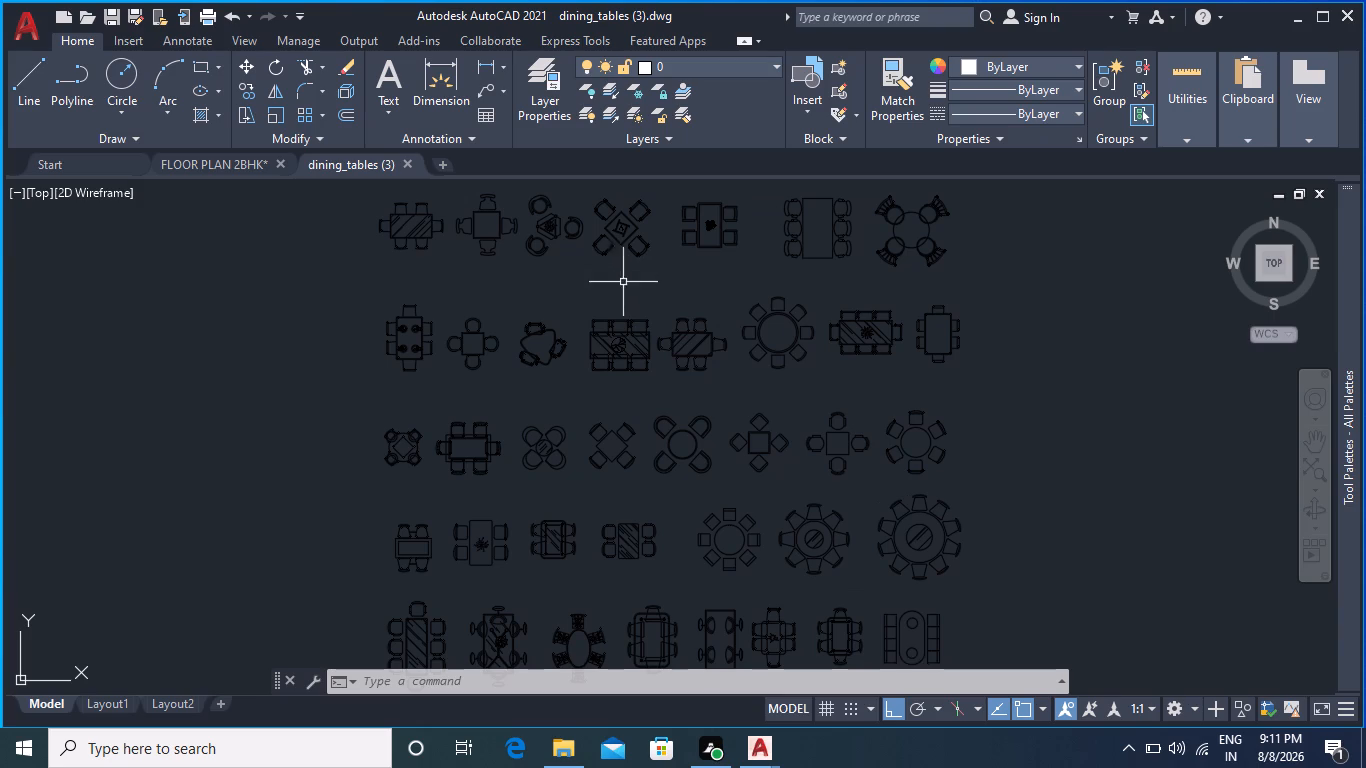
Copy the eight-seat rectangular dining table with the plant centrepiece from the second row of the table library to the clipboard.
scroll(838, 278, up, 1)
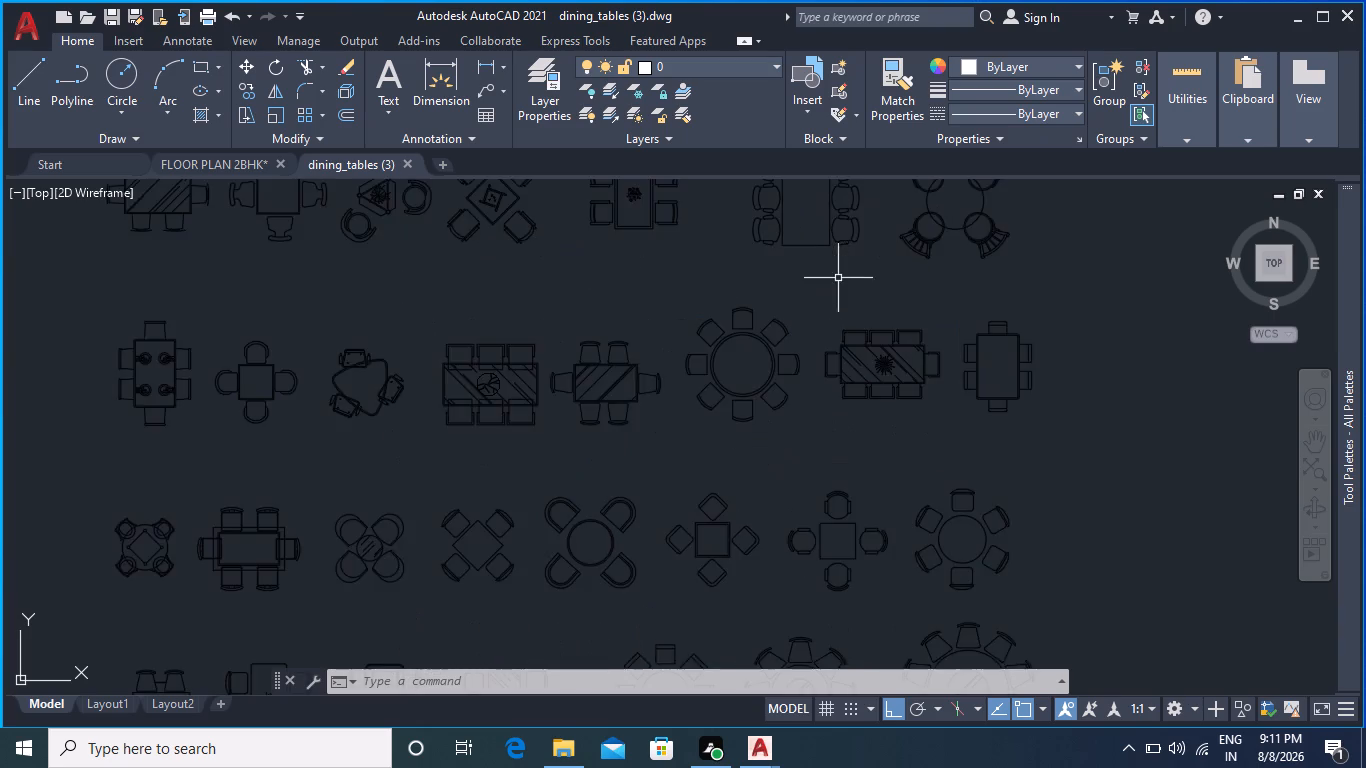
scroll(838, 278, up, 1)
middle_drag(838, 281, 829, 504)
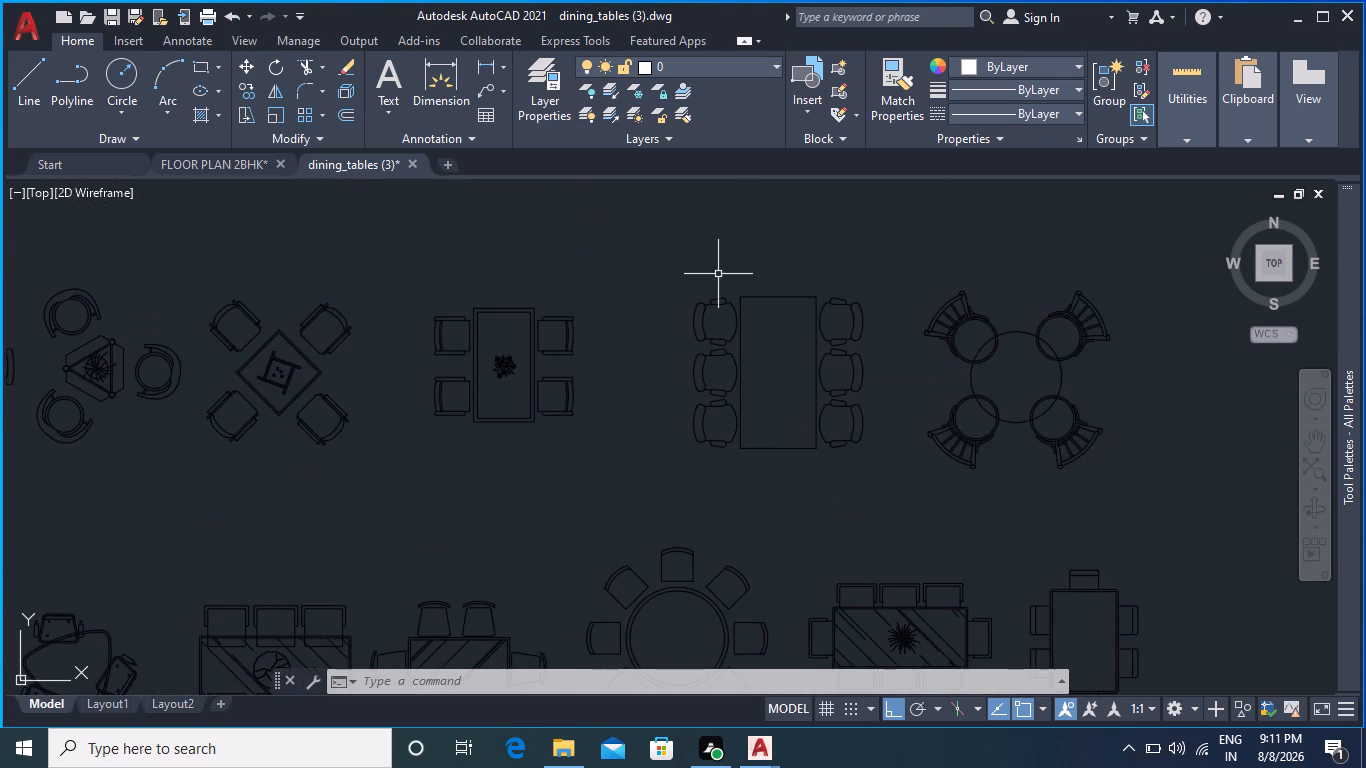
scroll(787, 472, down, 1)
middle_drag(803, 500, 812, 361)
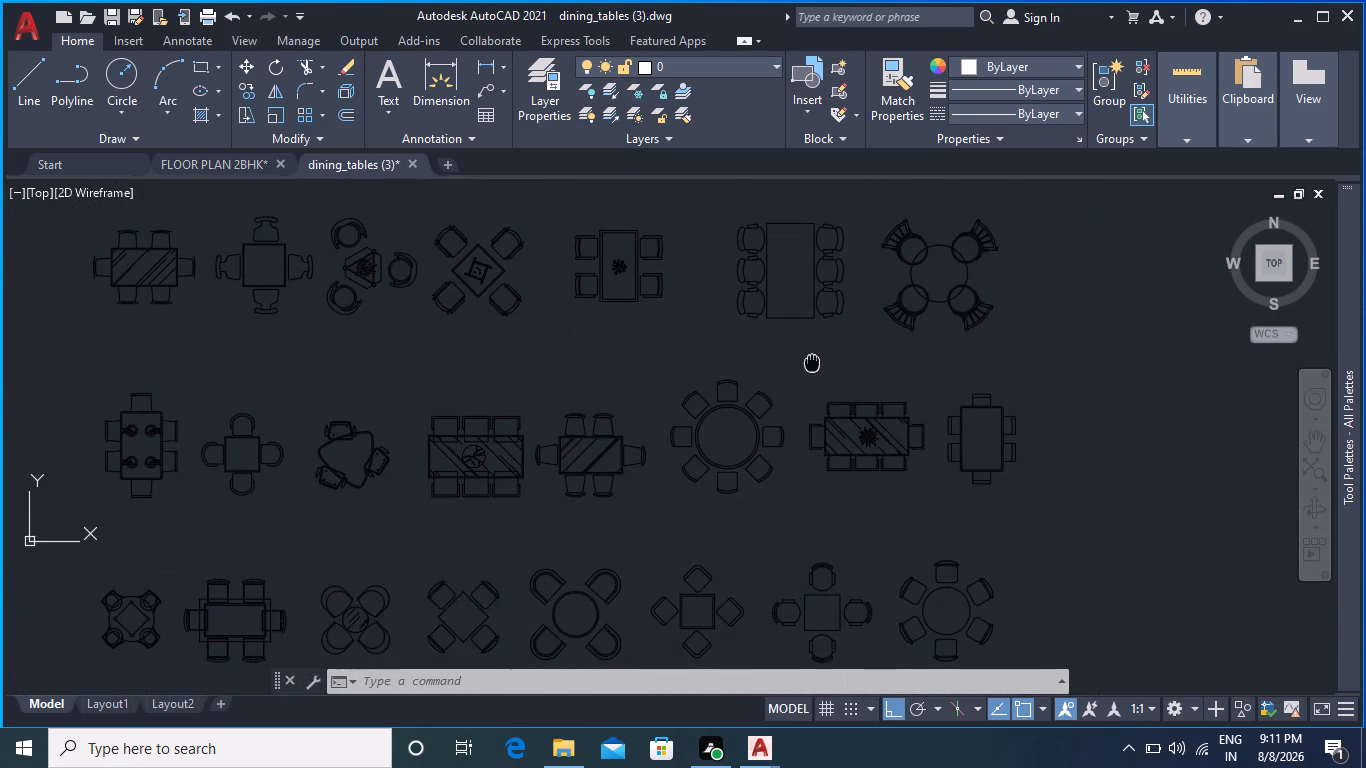
middle_drag(804, 497, 818, 435)
scroll(844, 387, up, 1)
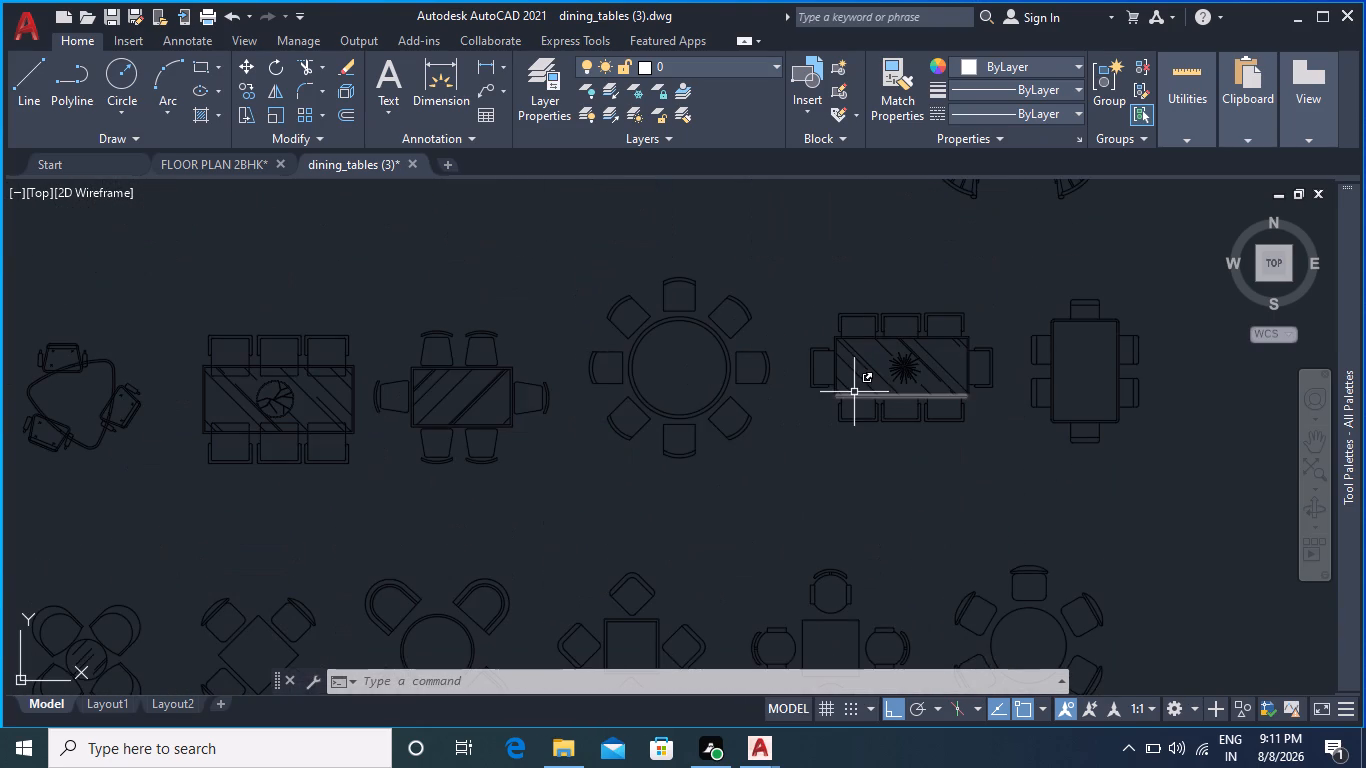
click(796, 282)
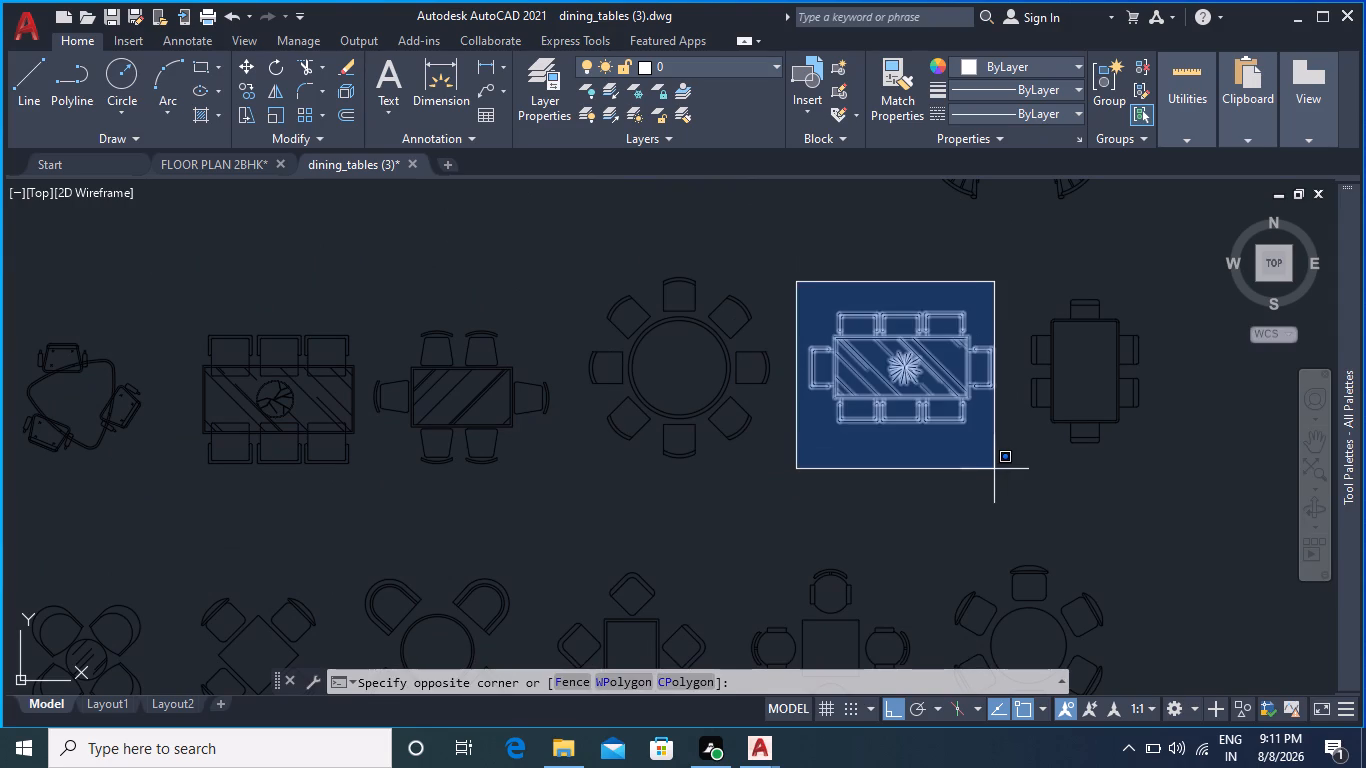
click(999, 469)
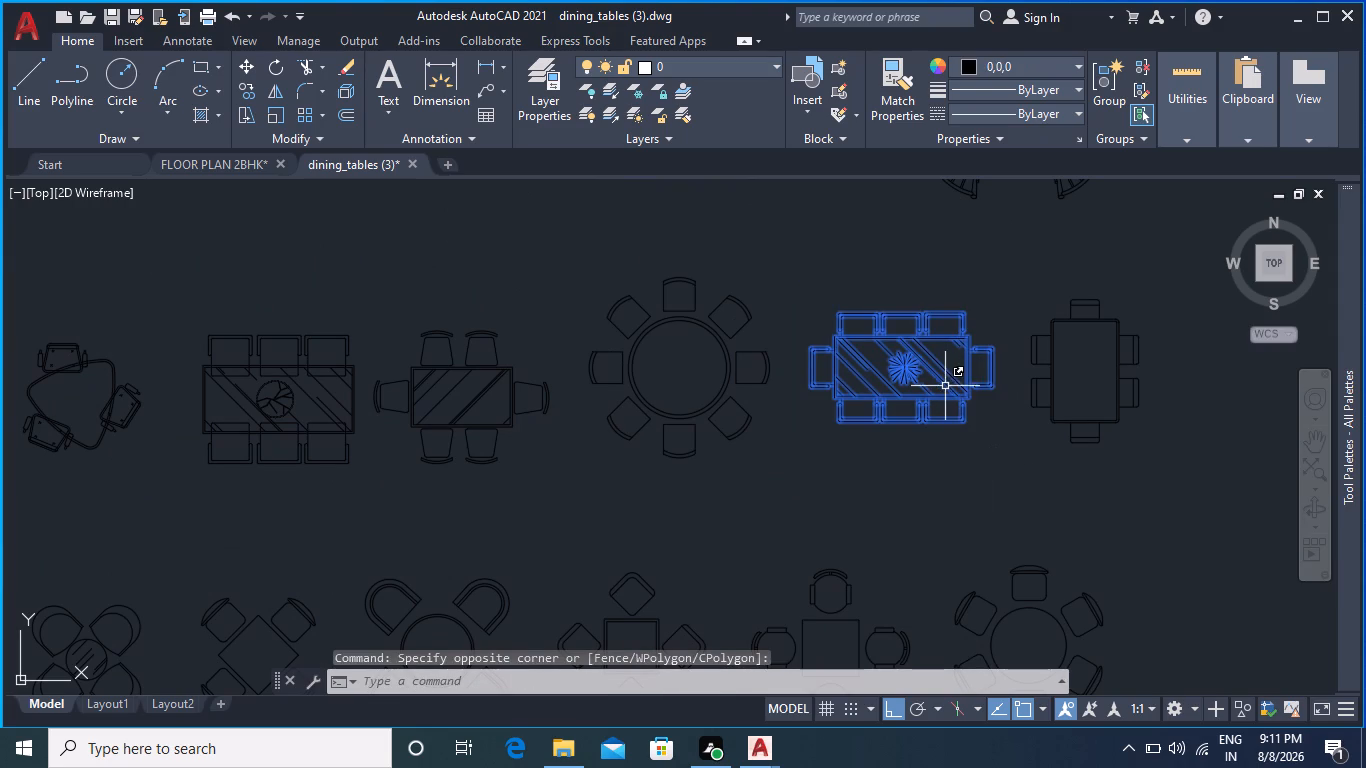
right_click(918, 365)
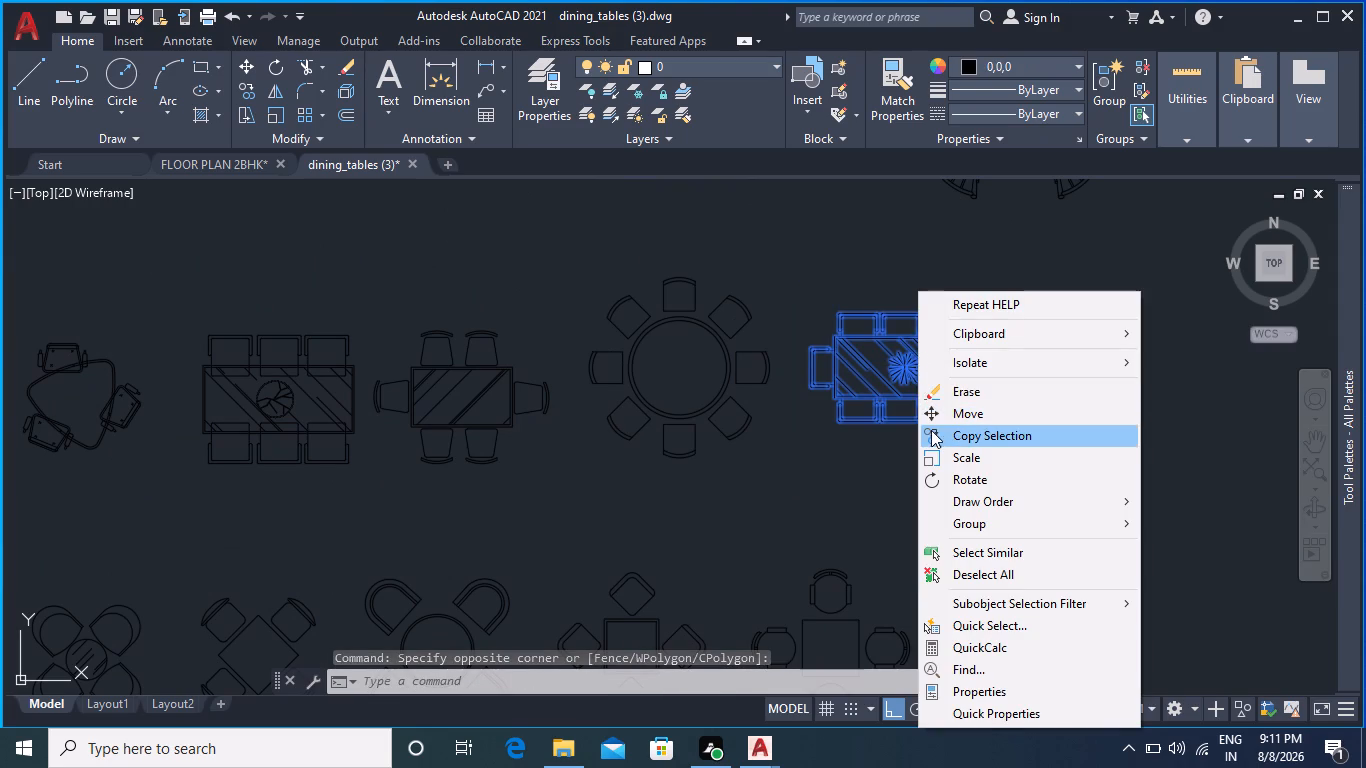
key(ctrl+c)
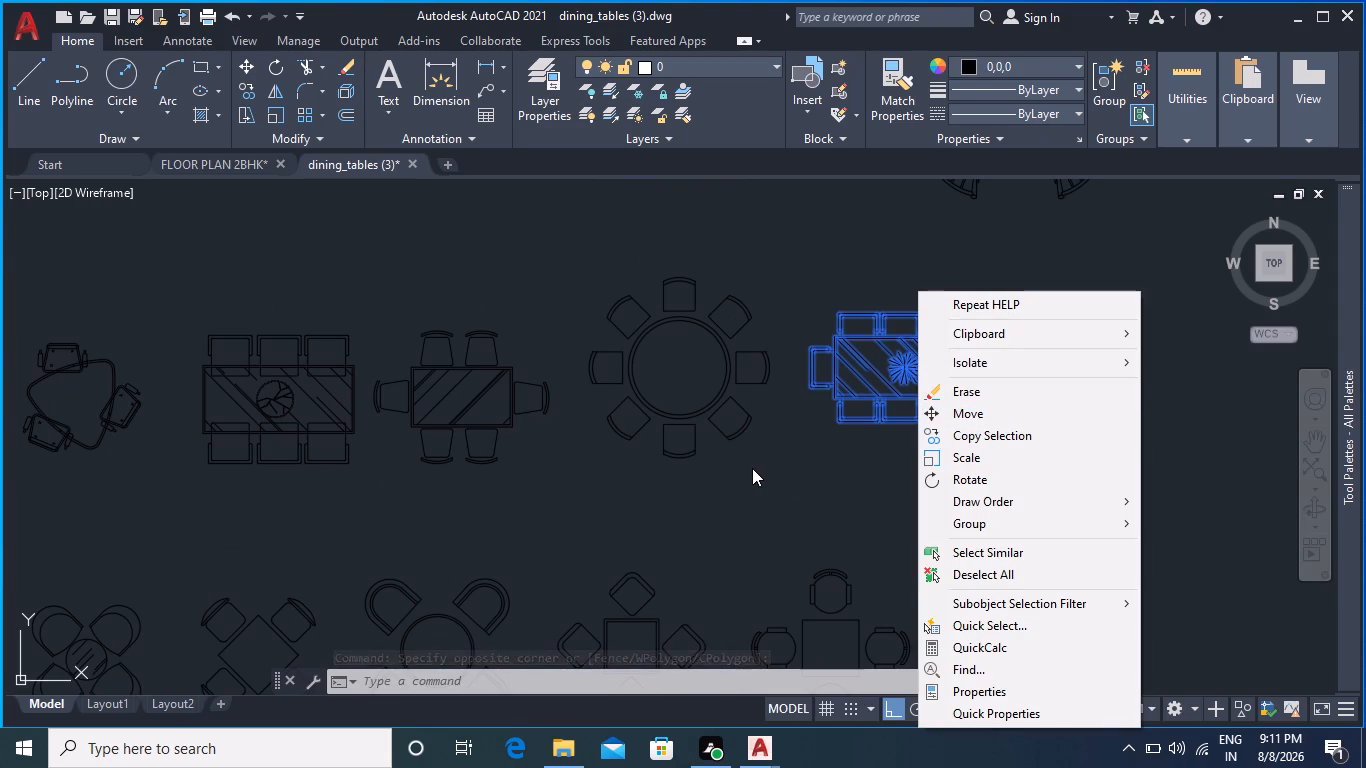
click(755, 473)
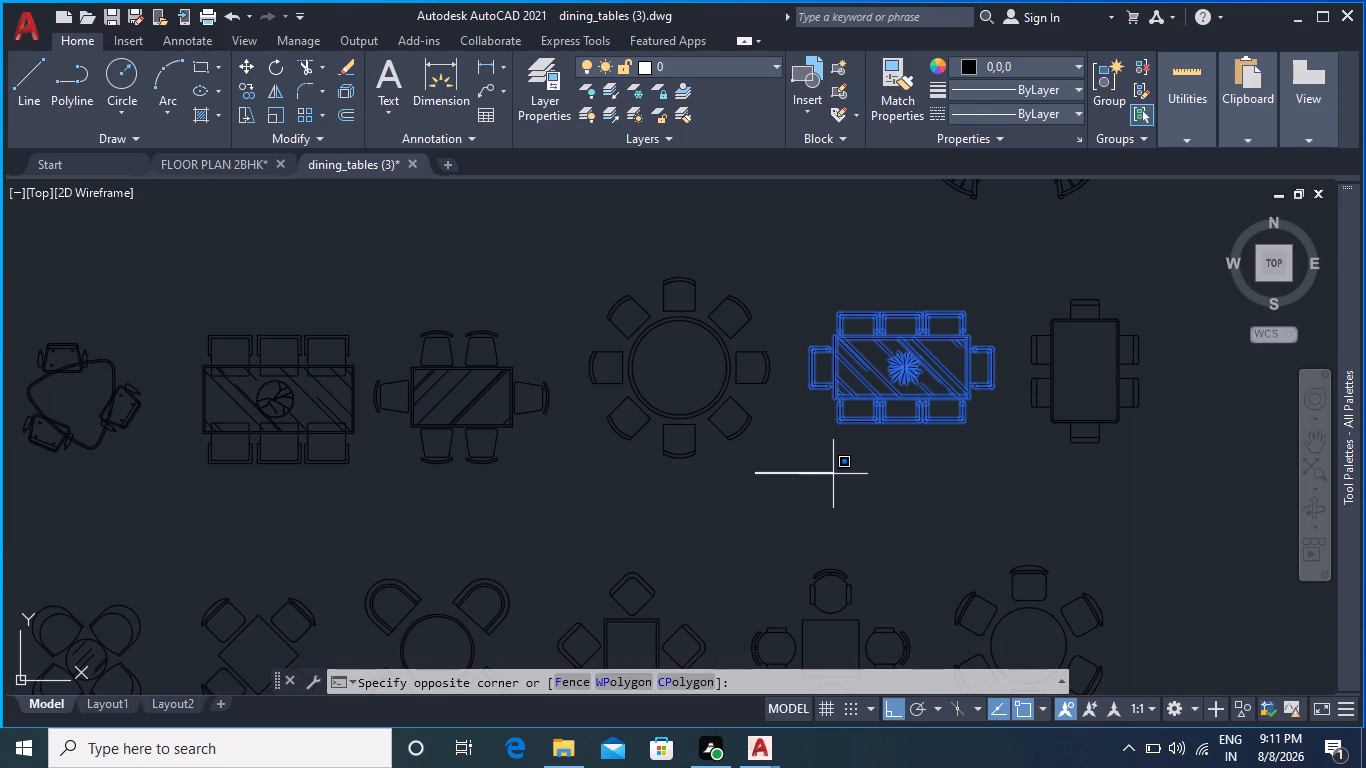
key(ctrl+c)
Switch to the FLOOR PLAN 2BHK drawing and paste the copied dining table in the empty space beside the plan.
scroll(605, 395, down, 2)
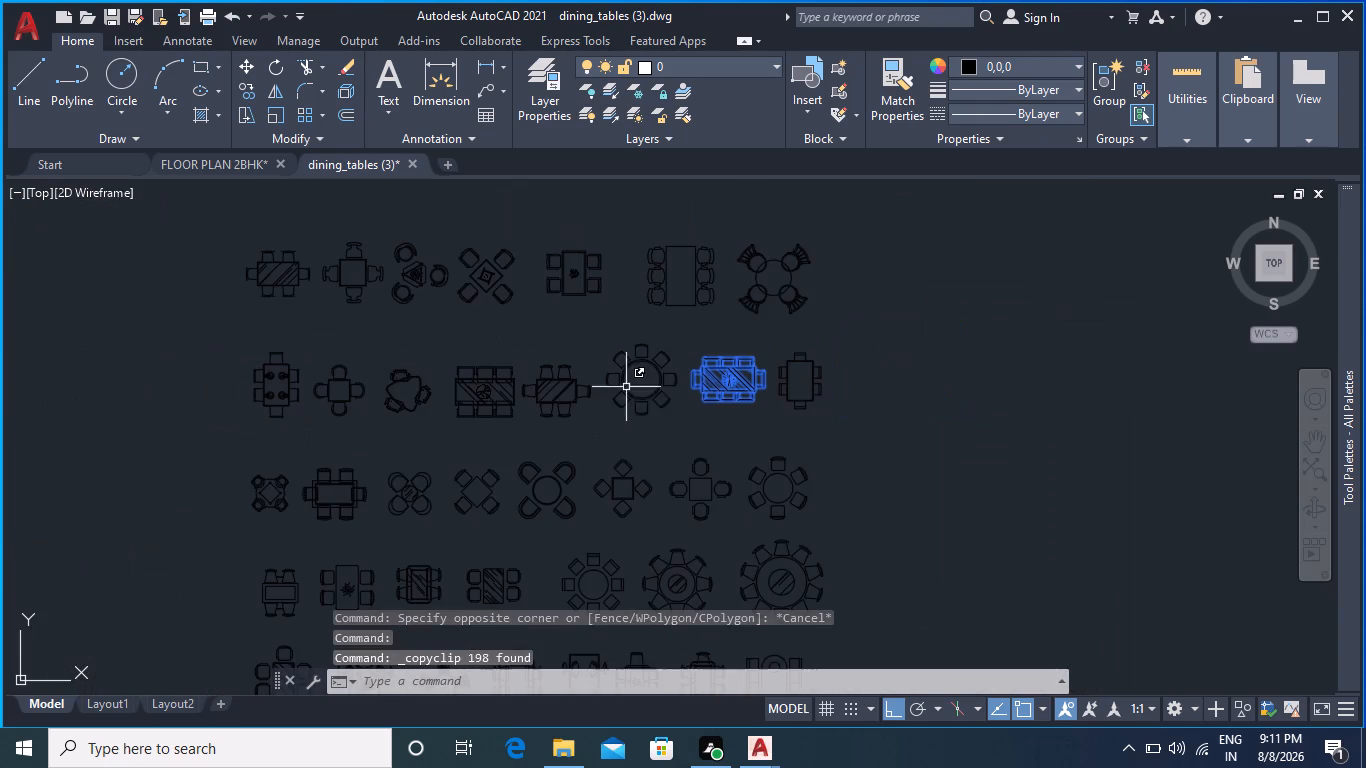
middle_drag(639, 430, 691, 317)
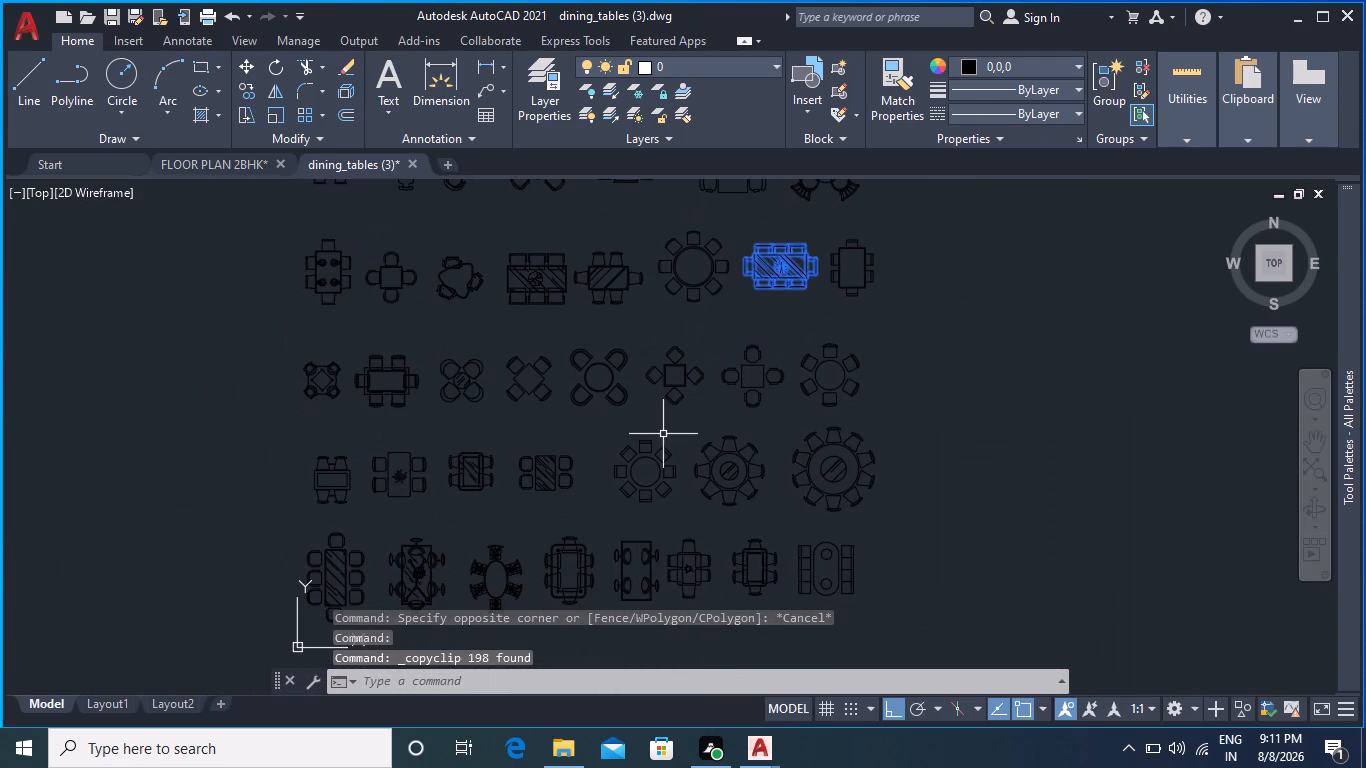
click(227, 157)
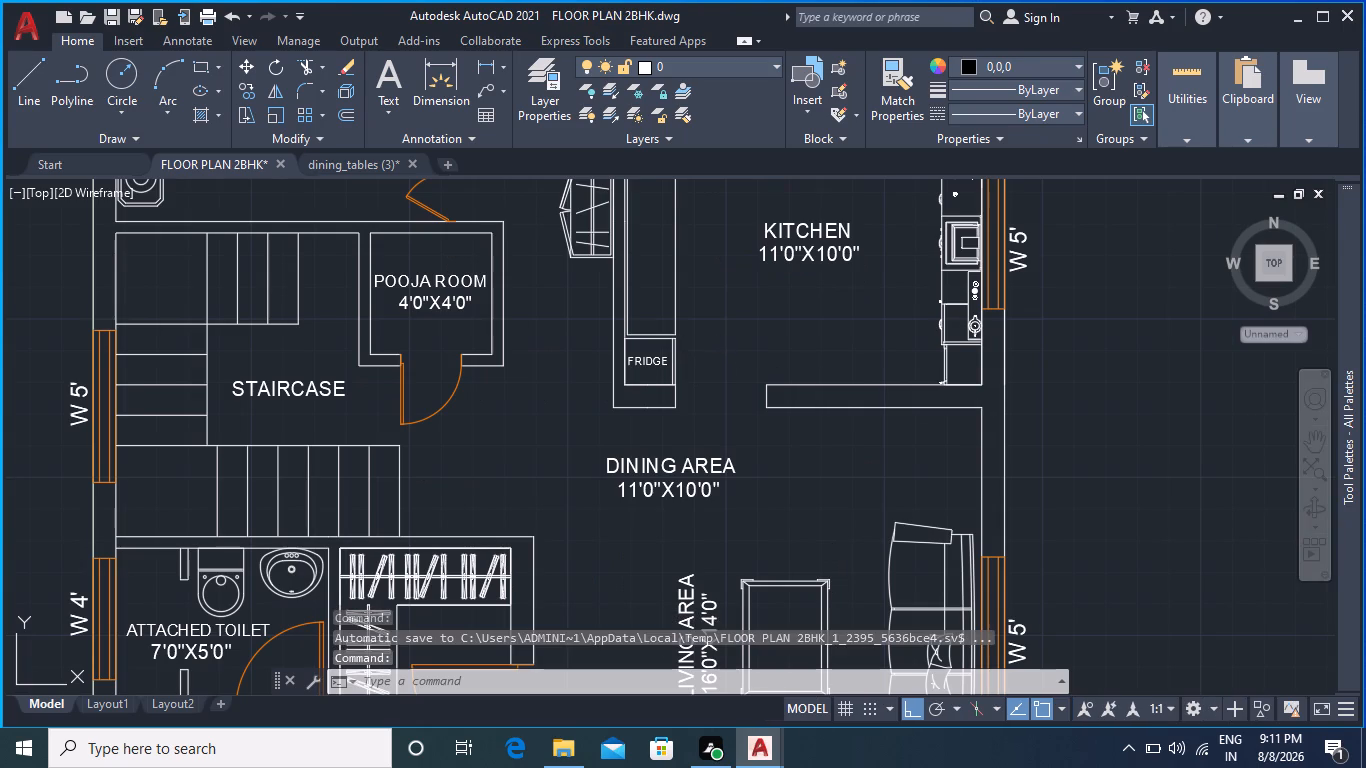
key(ctrl+v)
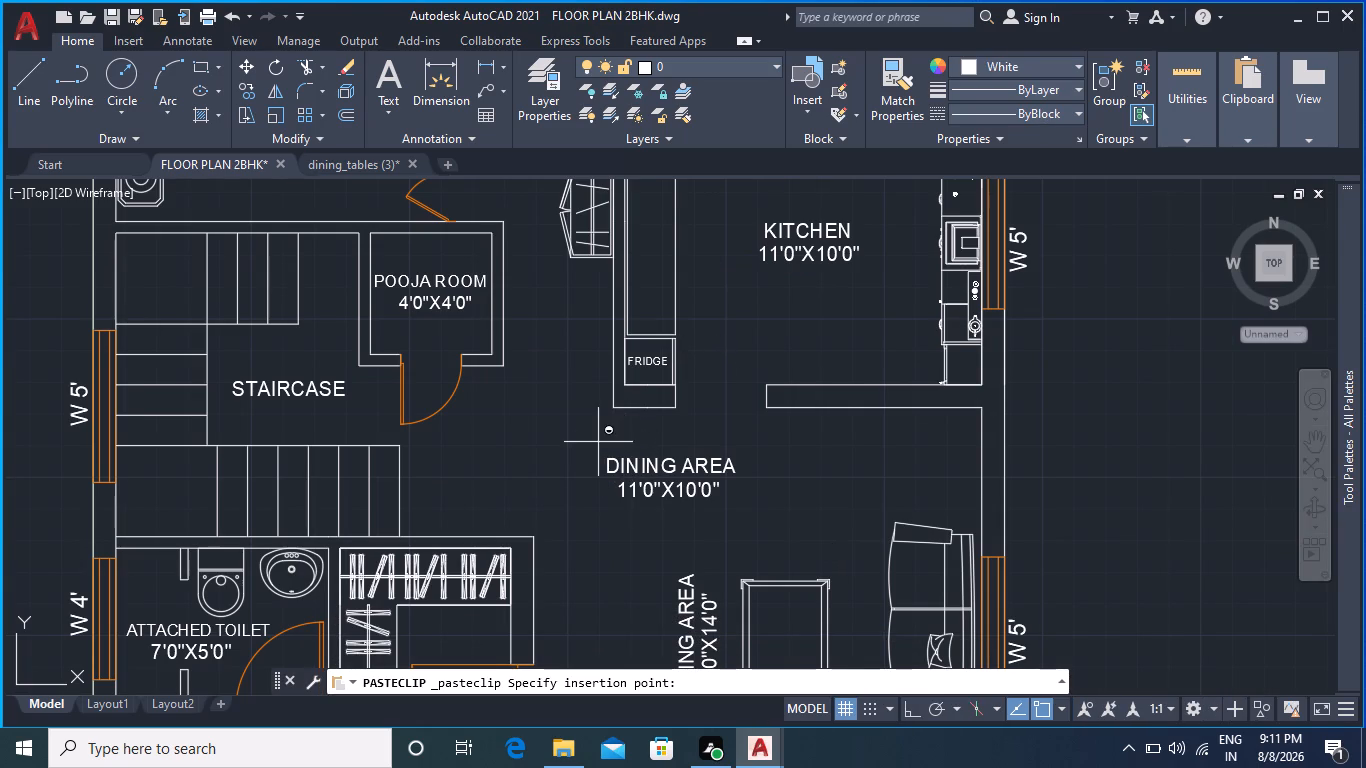
scroll(599, 420, down, 8)
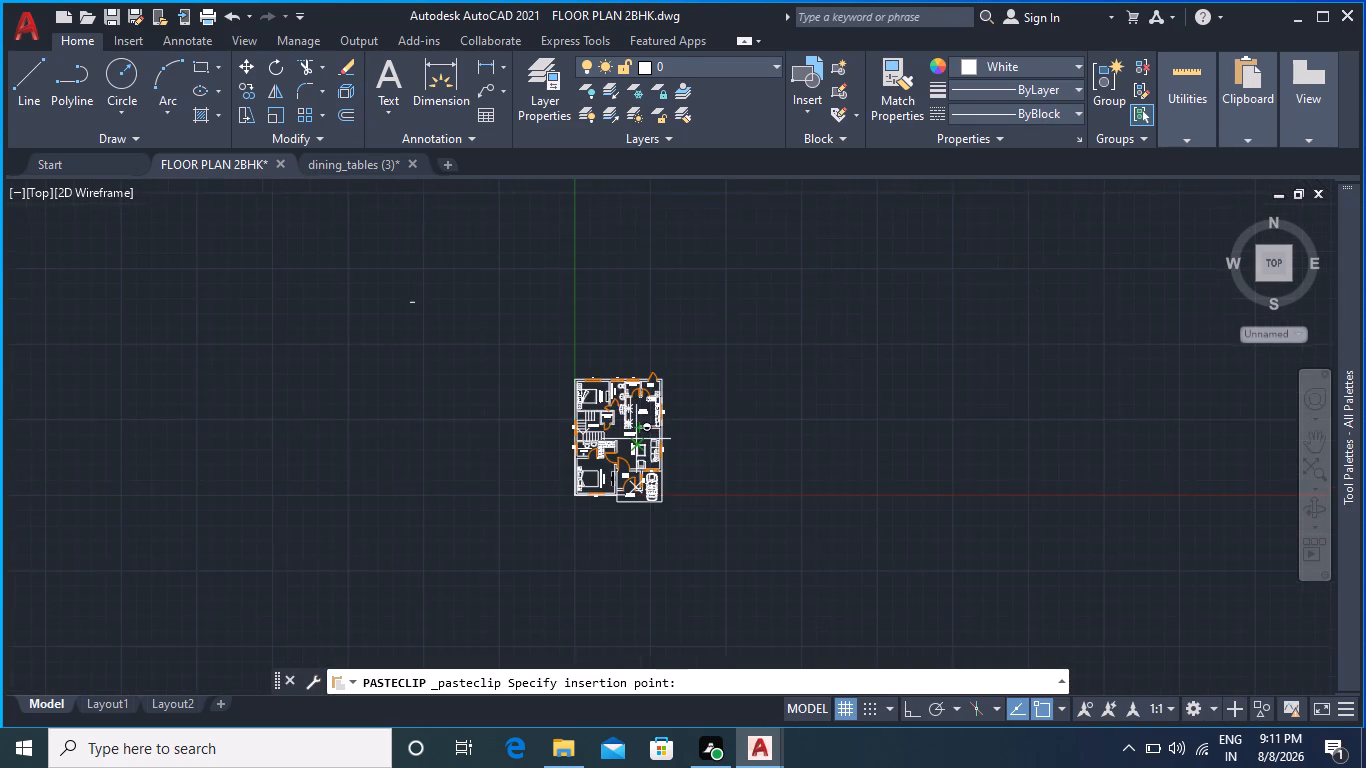
click(748, 467)
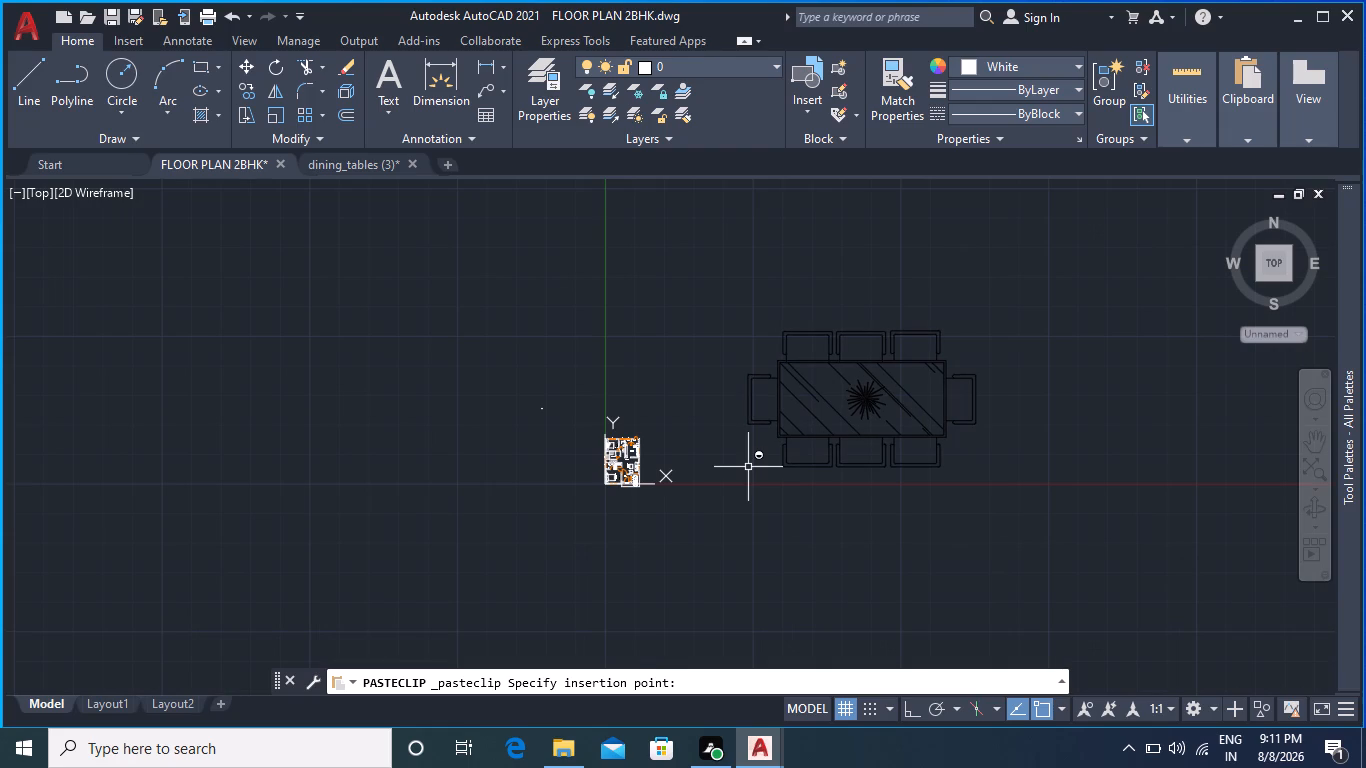
Scale the pasted dining table set down freehand from its left chair's lower corner to about two-fifths of the floor plan's width.
click(732, 306)
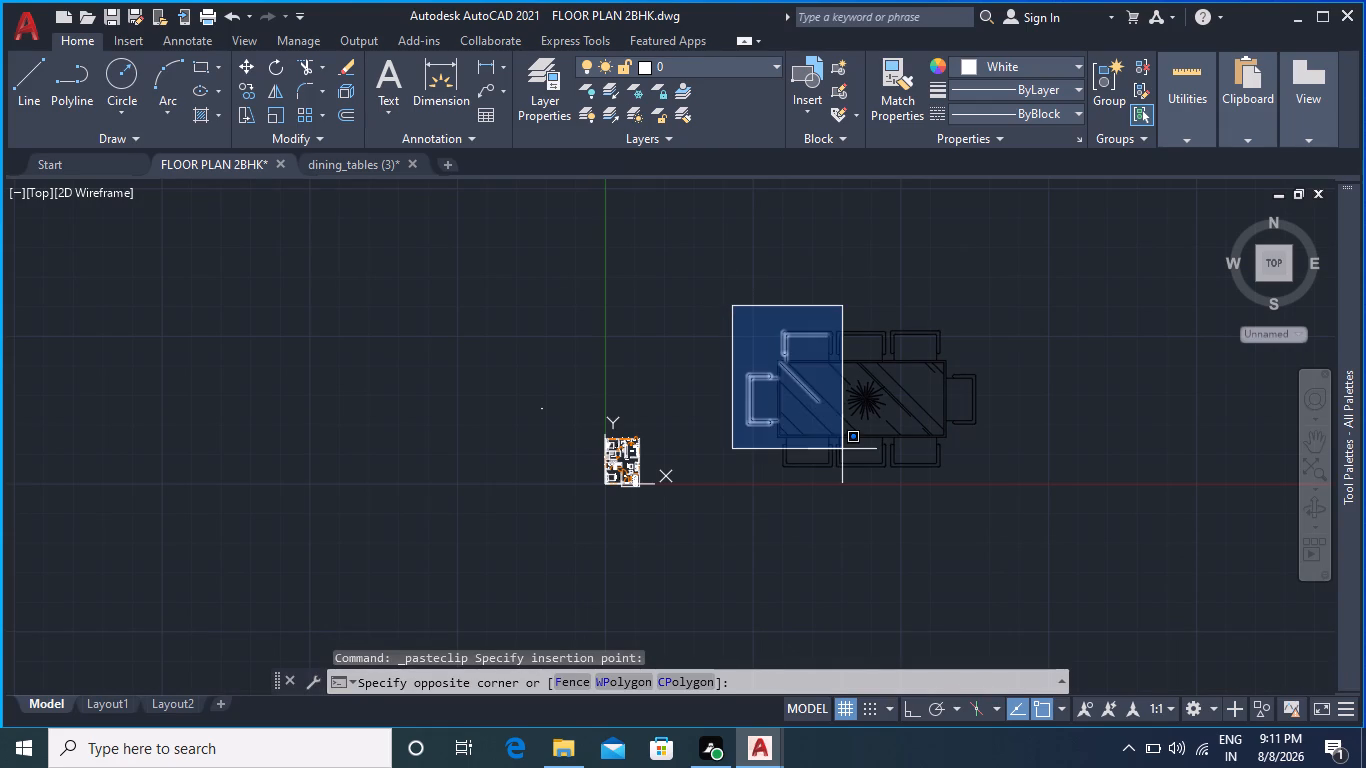
click(1002, 494)
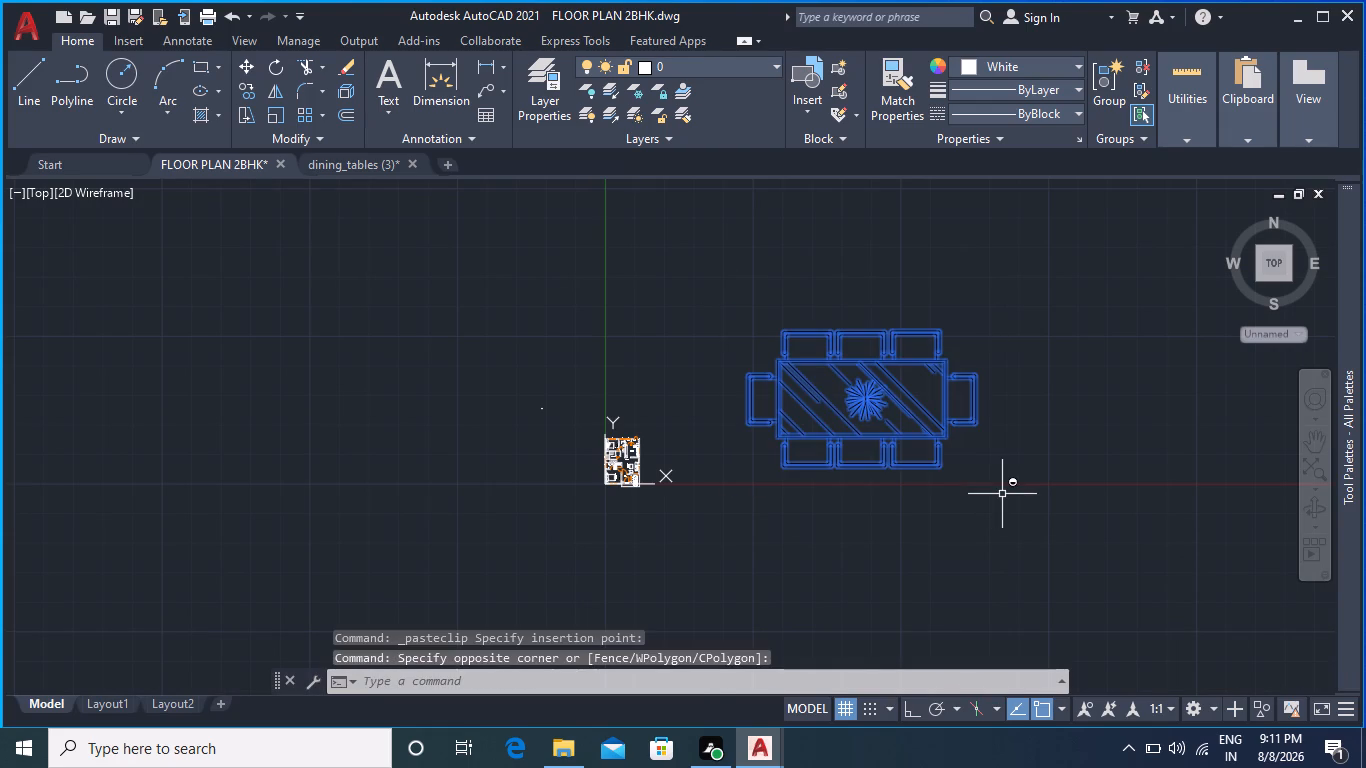
right_click(860, 414)
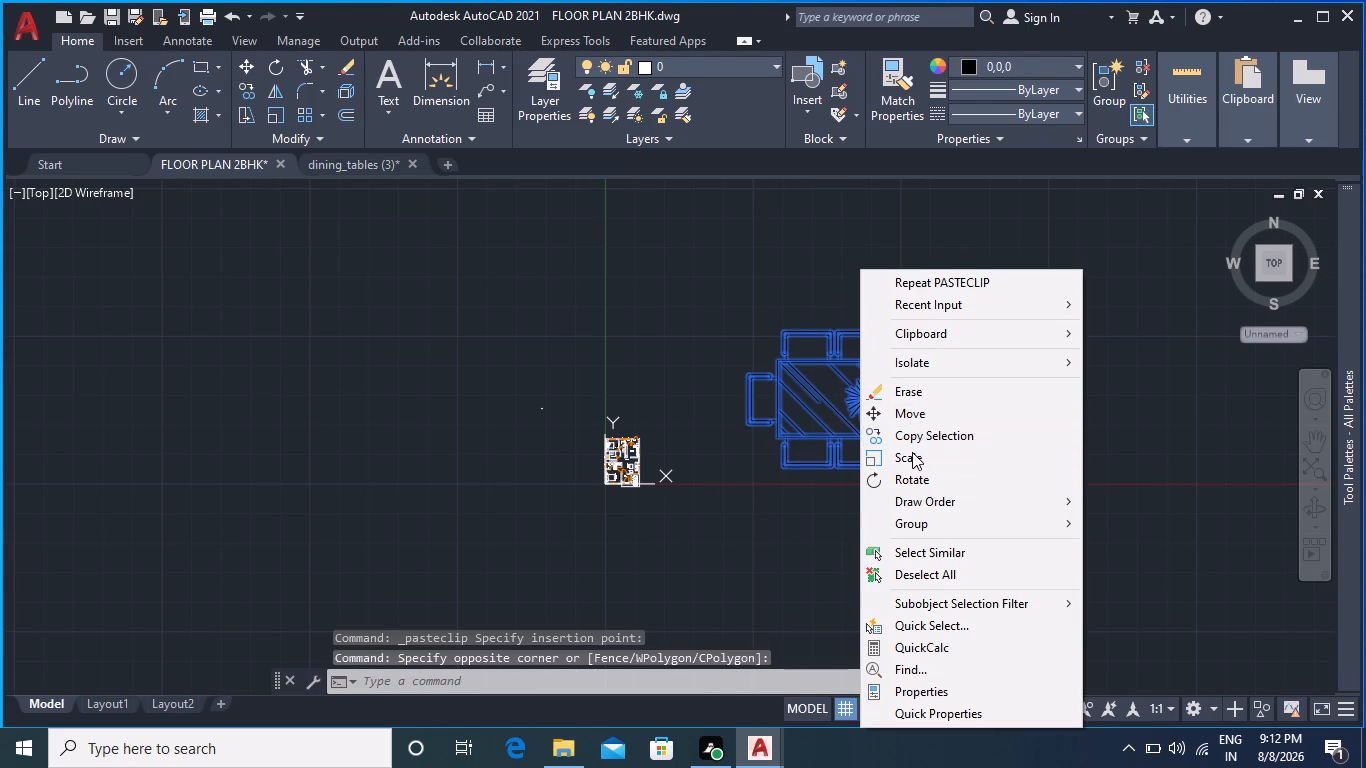
click(912, 452)
click(747, 426)
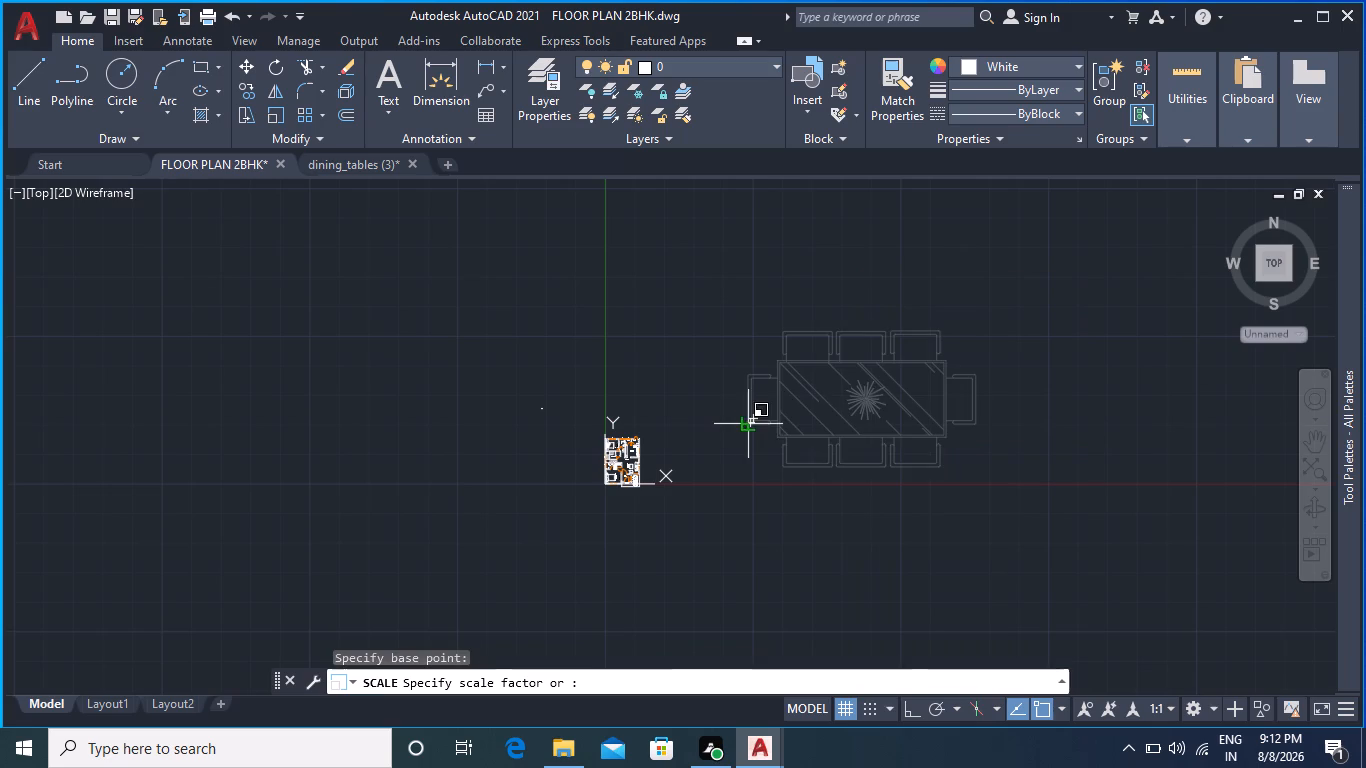
scroll(763, 446, up, 3)
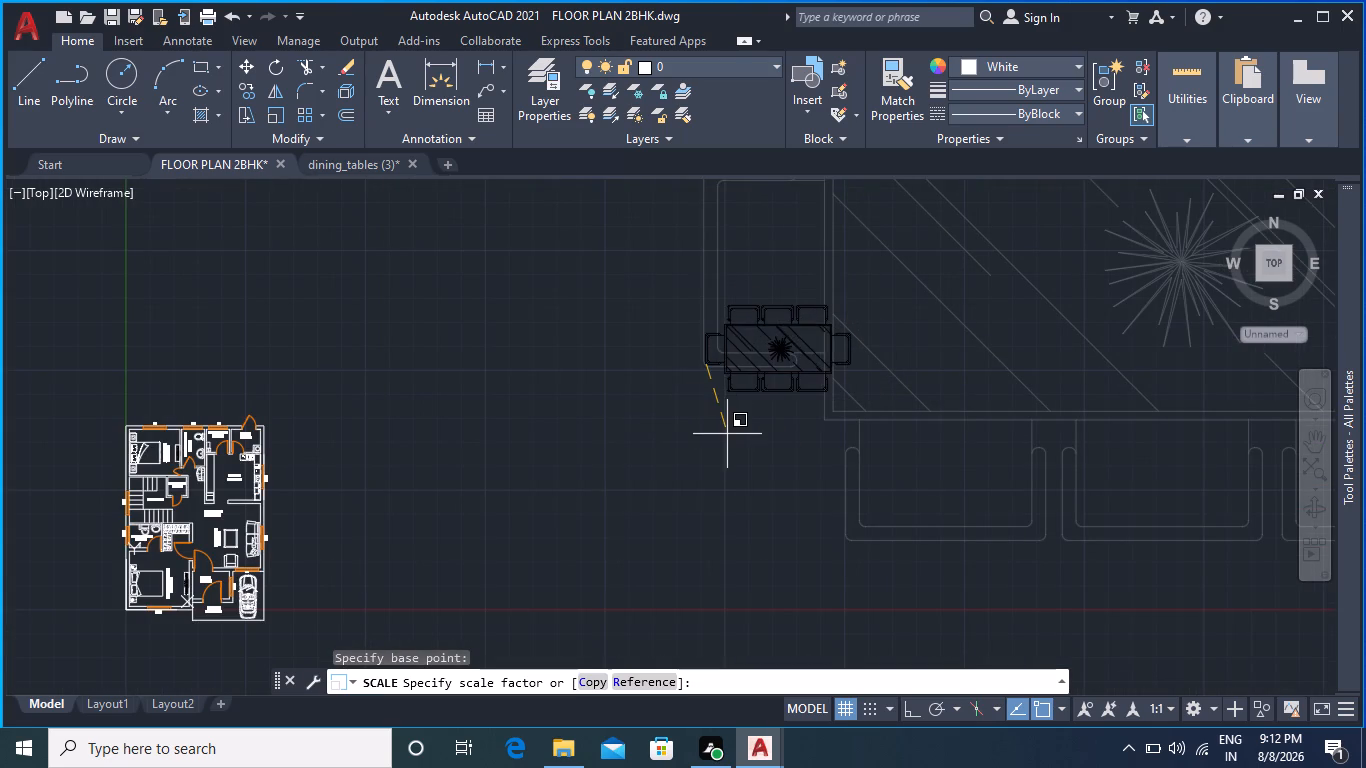
click(707, 392)
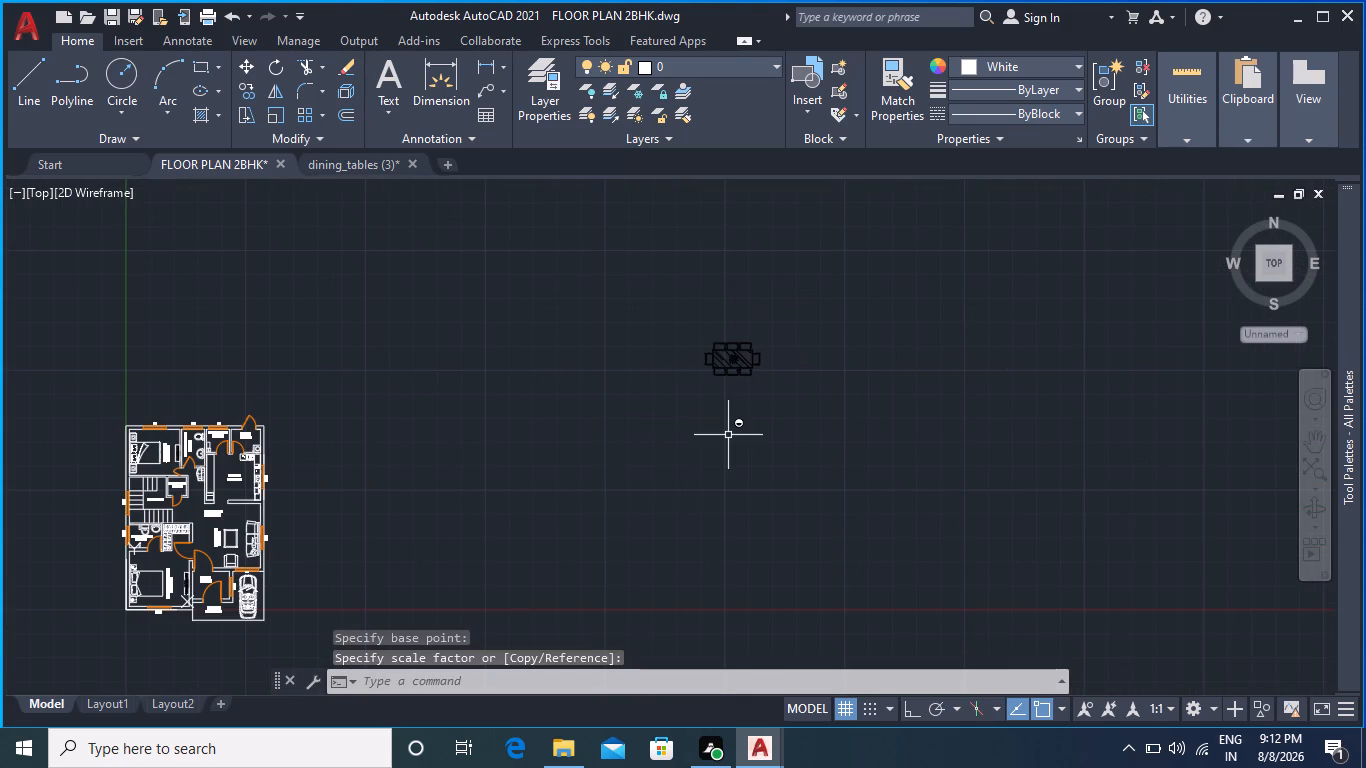
Move the dining table set from the empty space to just outside the living area's W 5' window.
click(673, 323)
click(805, 438)
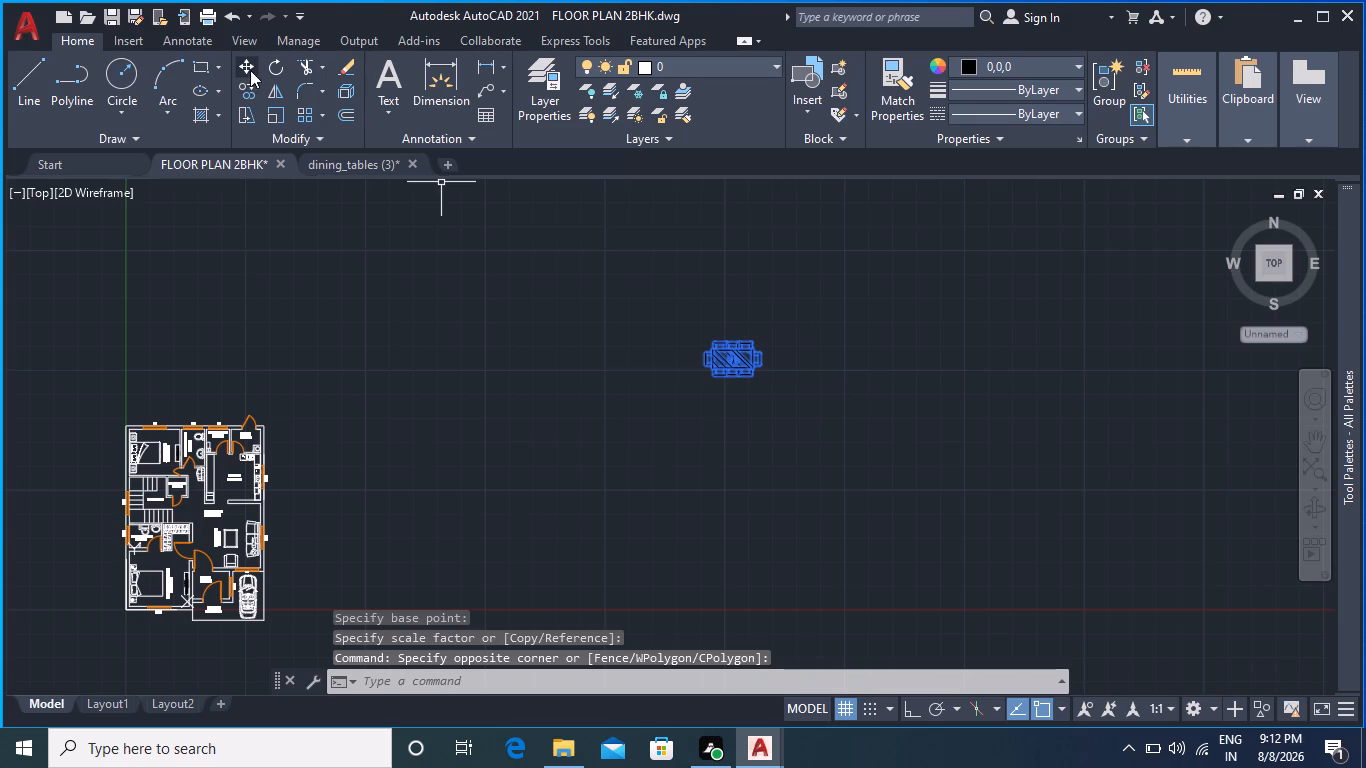
click(249, 69)
scroll(639, 324, up, 1)
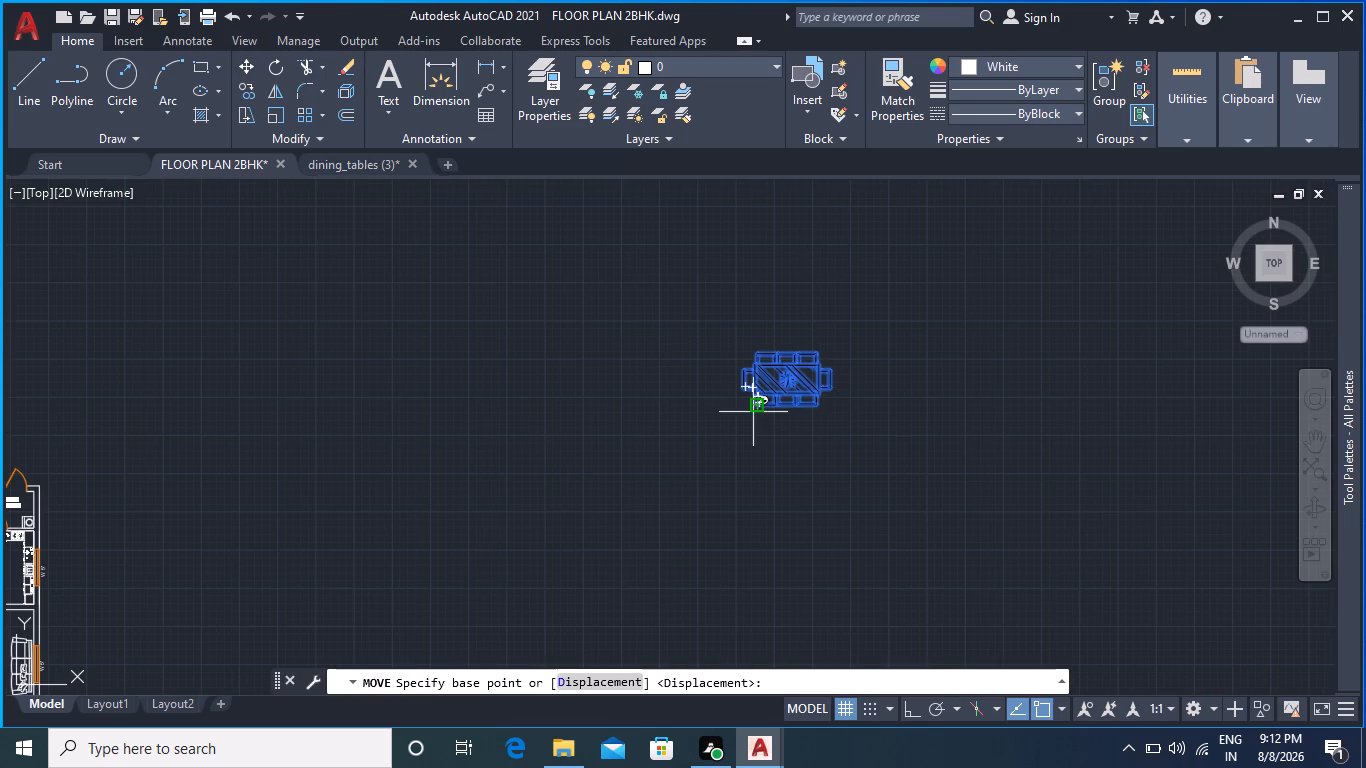
click(752, 400)
middle_drag(491, 437, 961, 370)
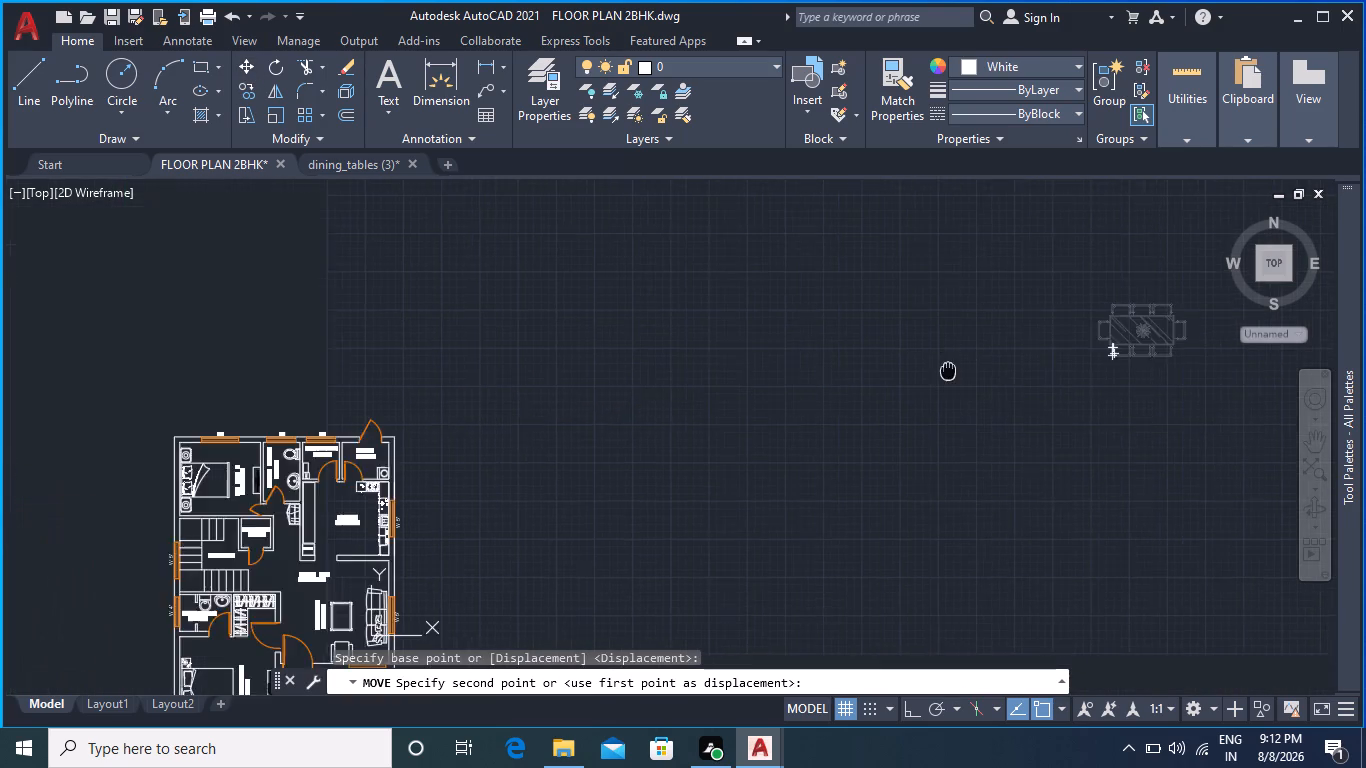
middle_drag(379, 537, 398, 394)
scroll(437, 450, up, 3)
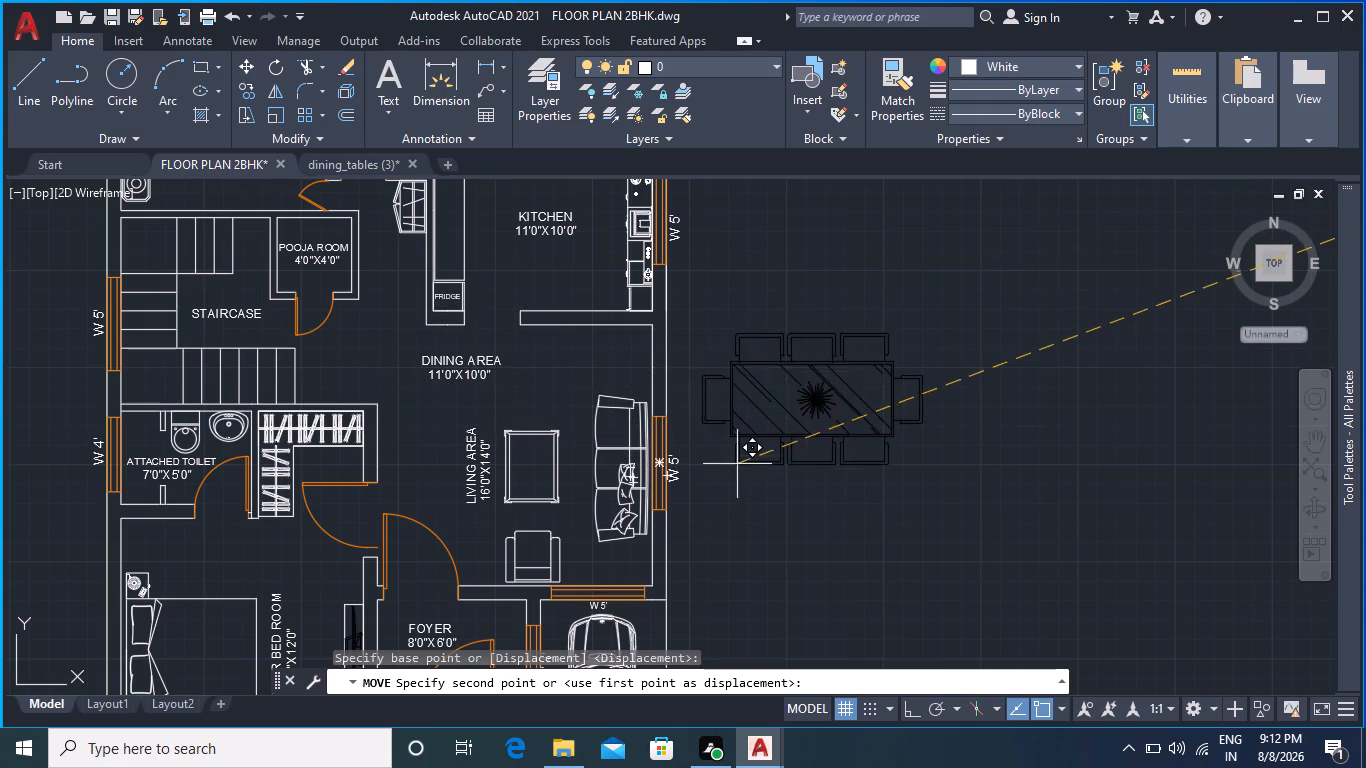
click(730, 456)
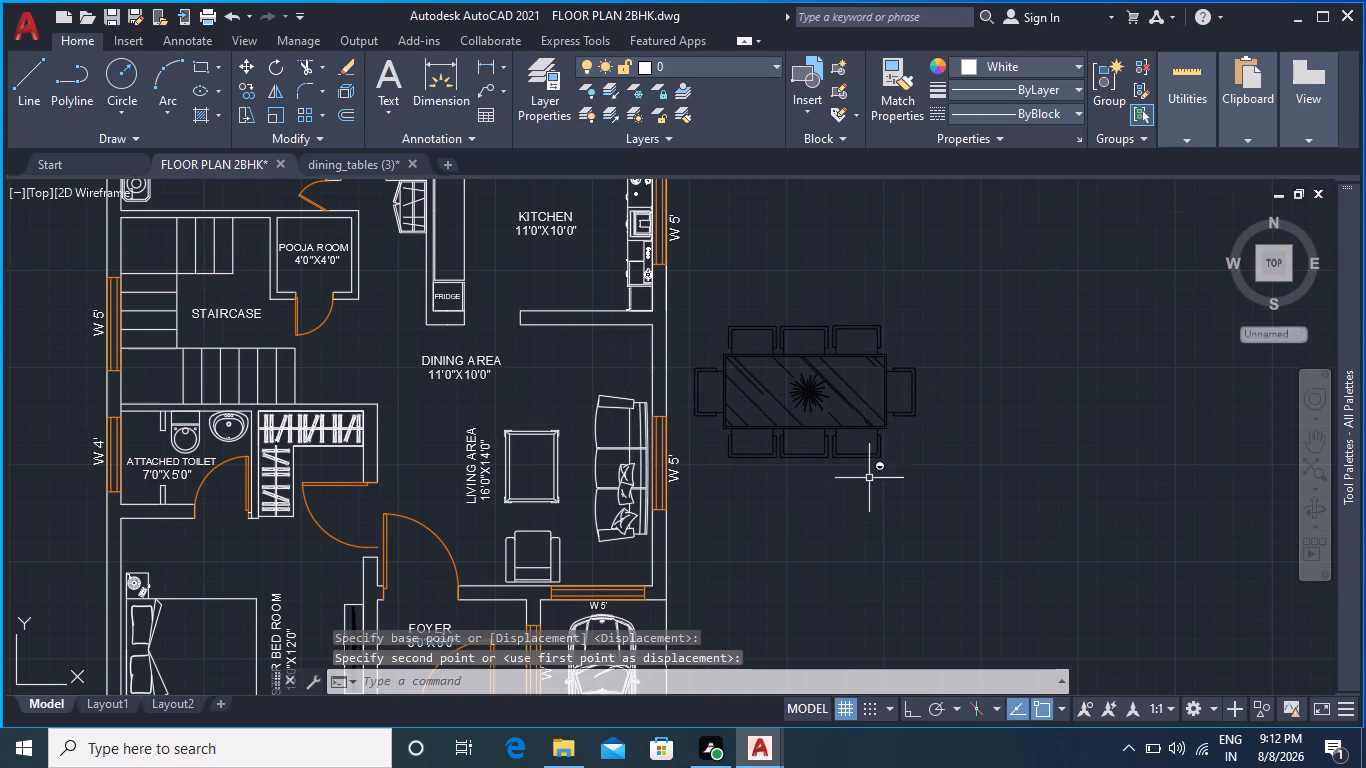
Change the colour of the whole dining table set to white (255,255,255).
click(679, 294)
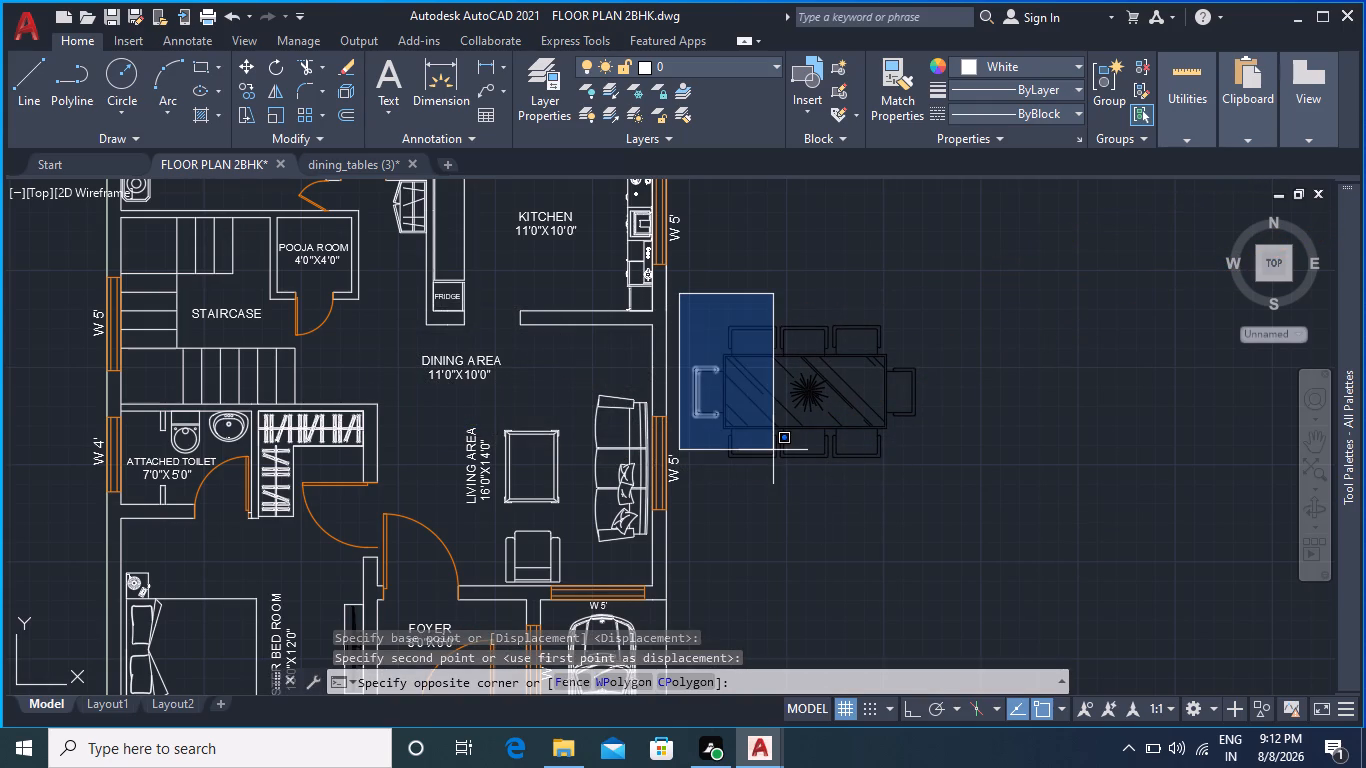
click(969, 477)
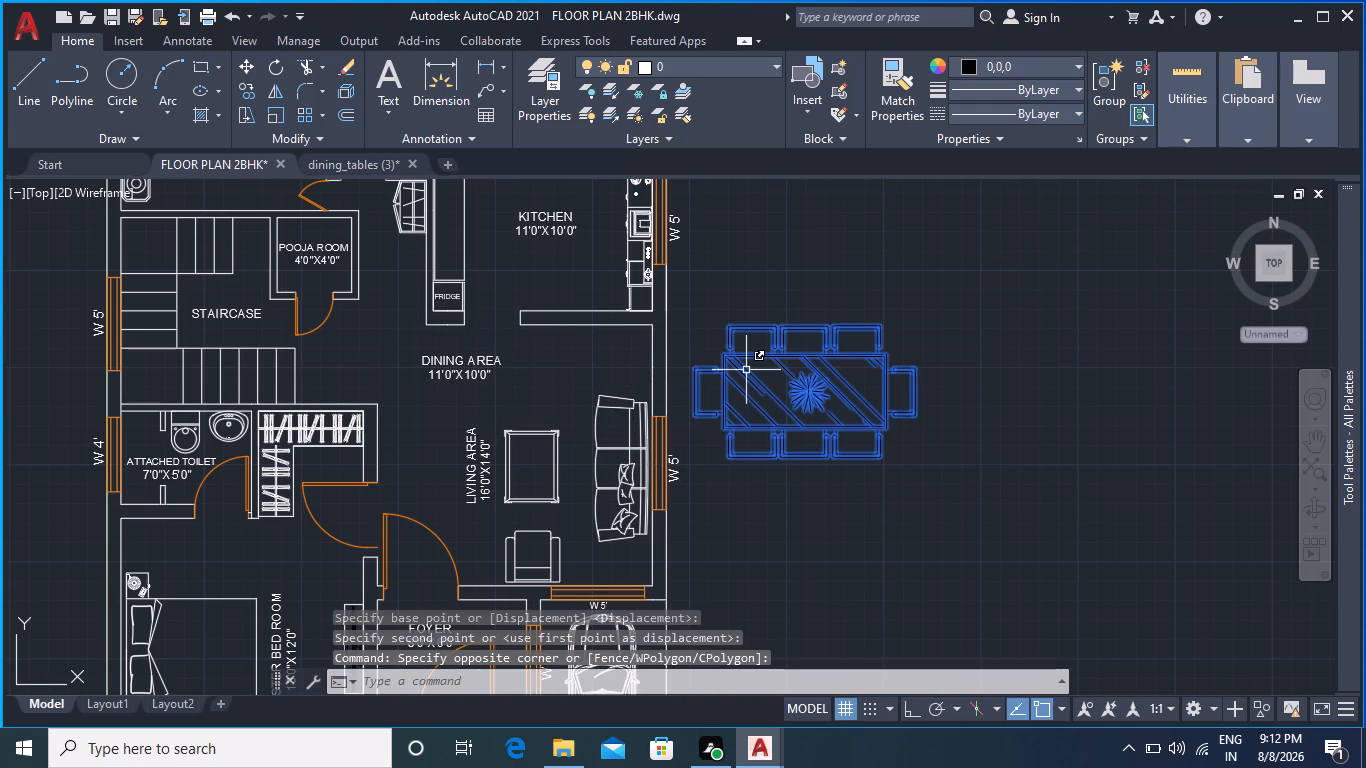
click(1005, 65)
click(963, 223)
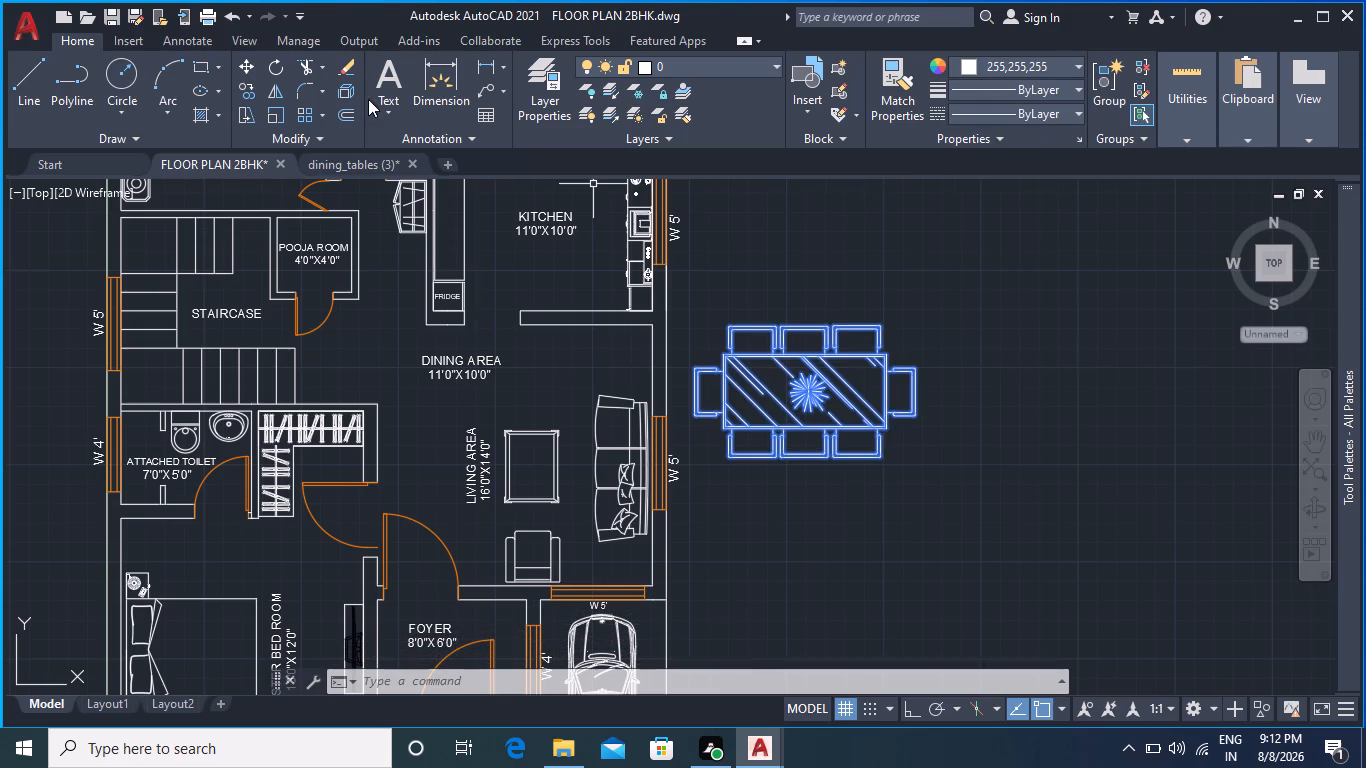
Scale the dining table set down freehand to about half its size from the left chair's lower corner.
right_click(743, 424)
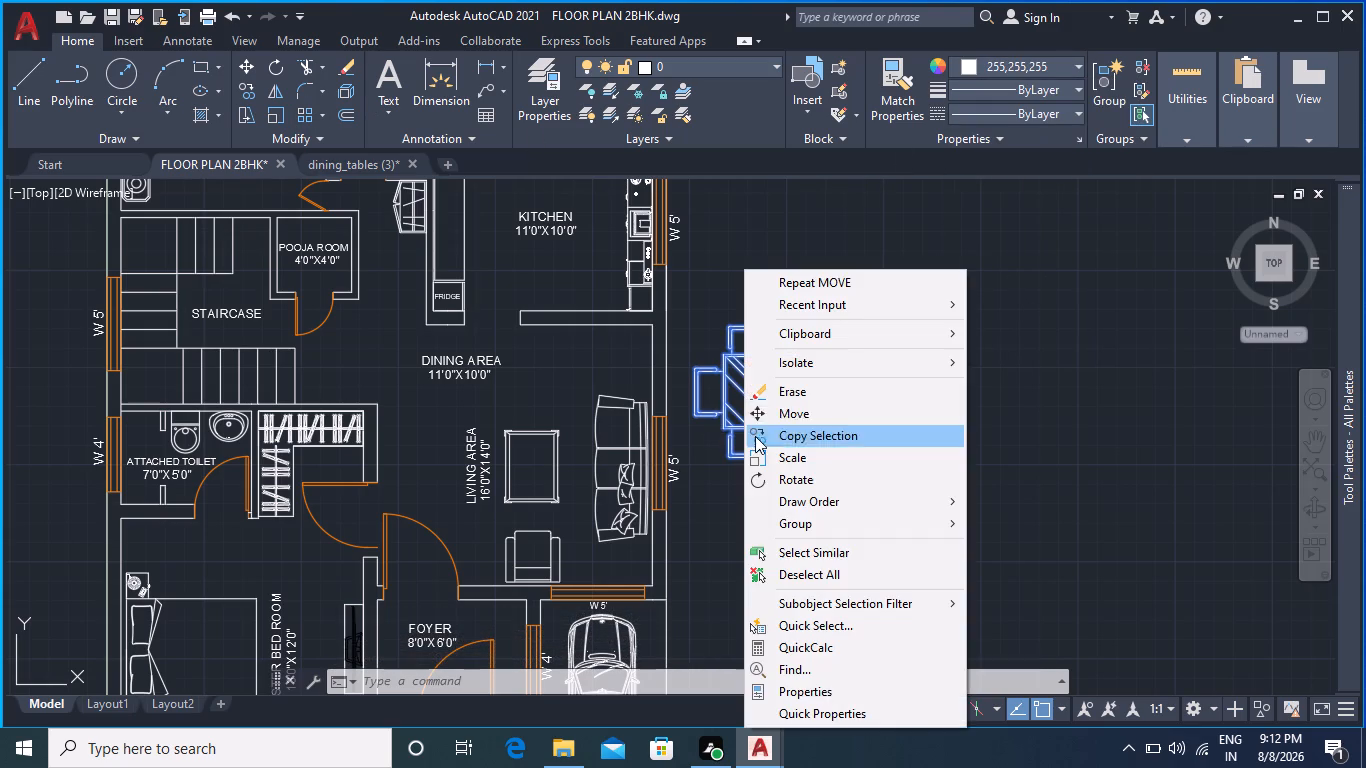
click(779, 453)
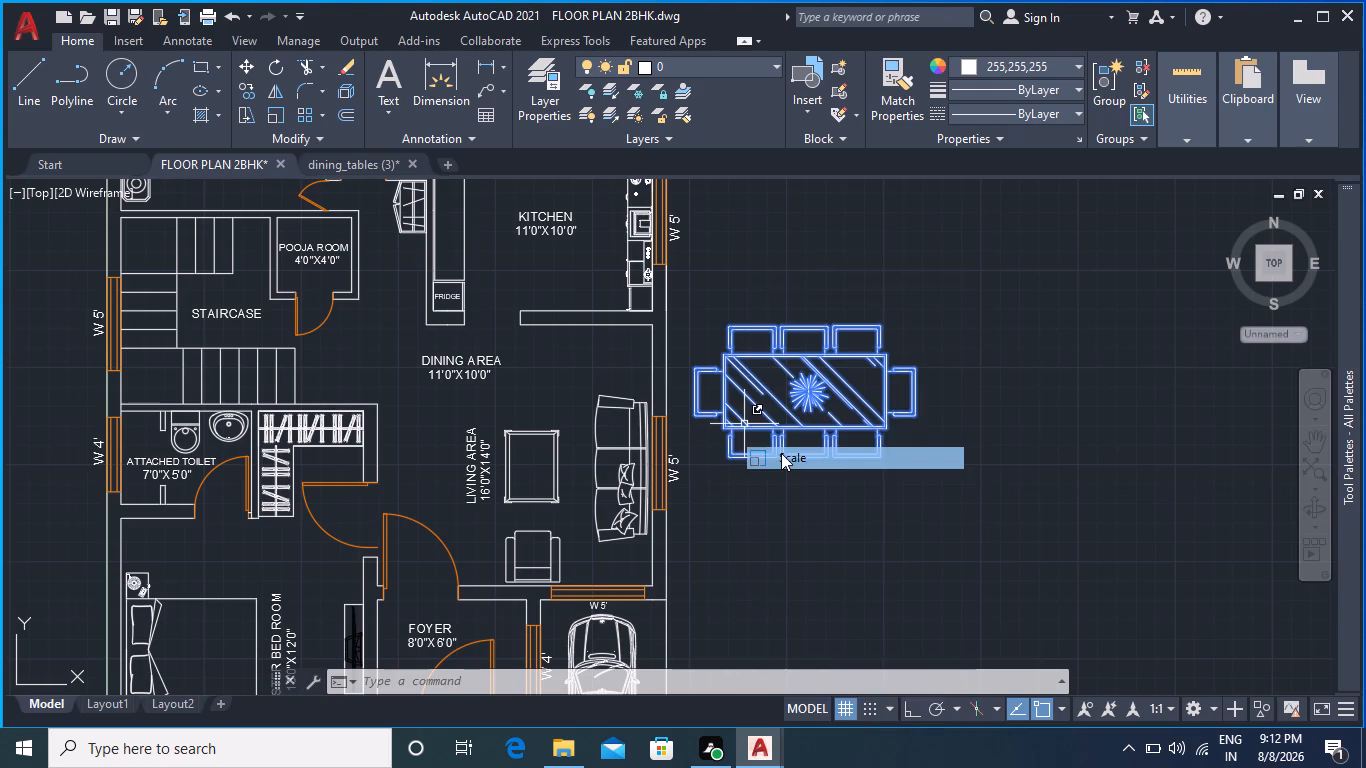
click(698, 420)
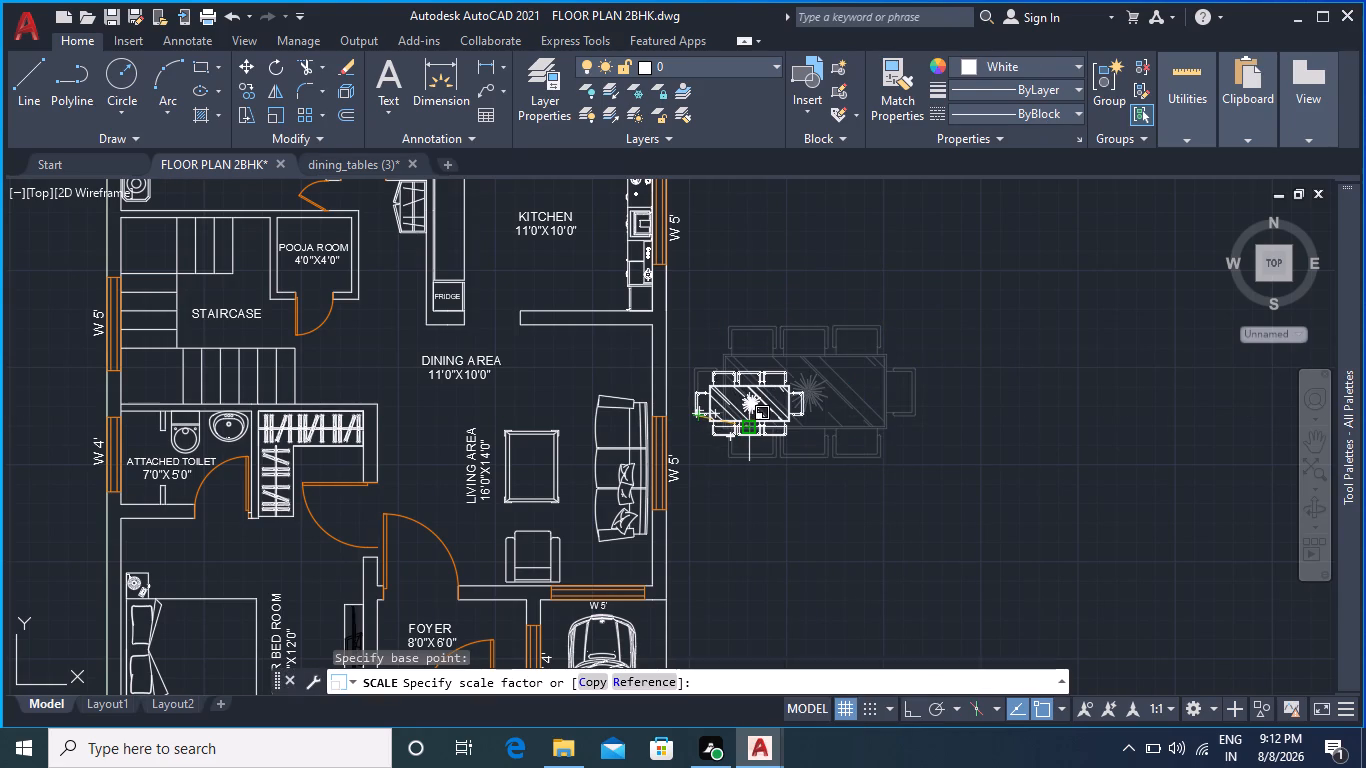
click(749, 428)
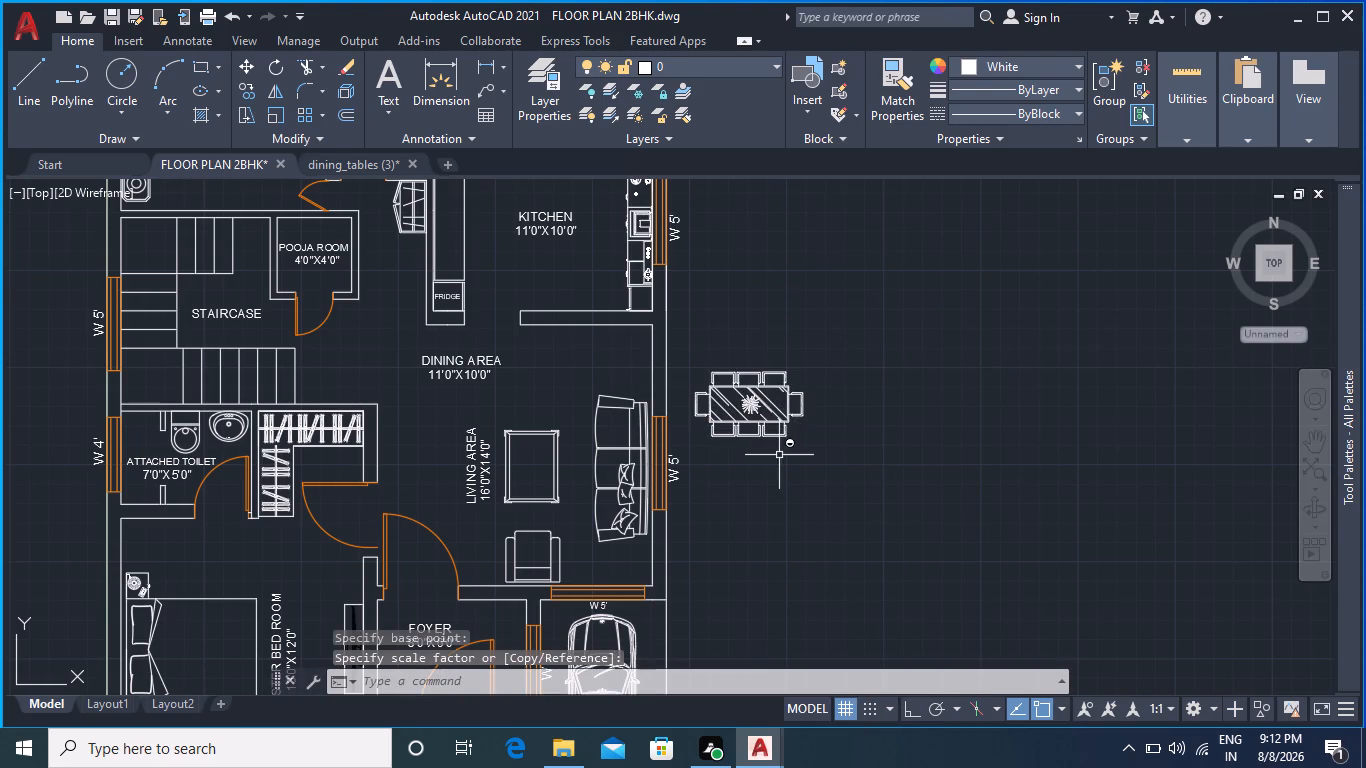
Move the reduced dining table set into the dining area, between the DINING AREA label and the outer wall.
click(686, 360)
click(837, 474)
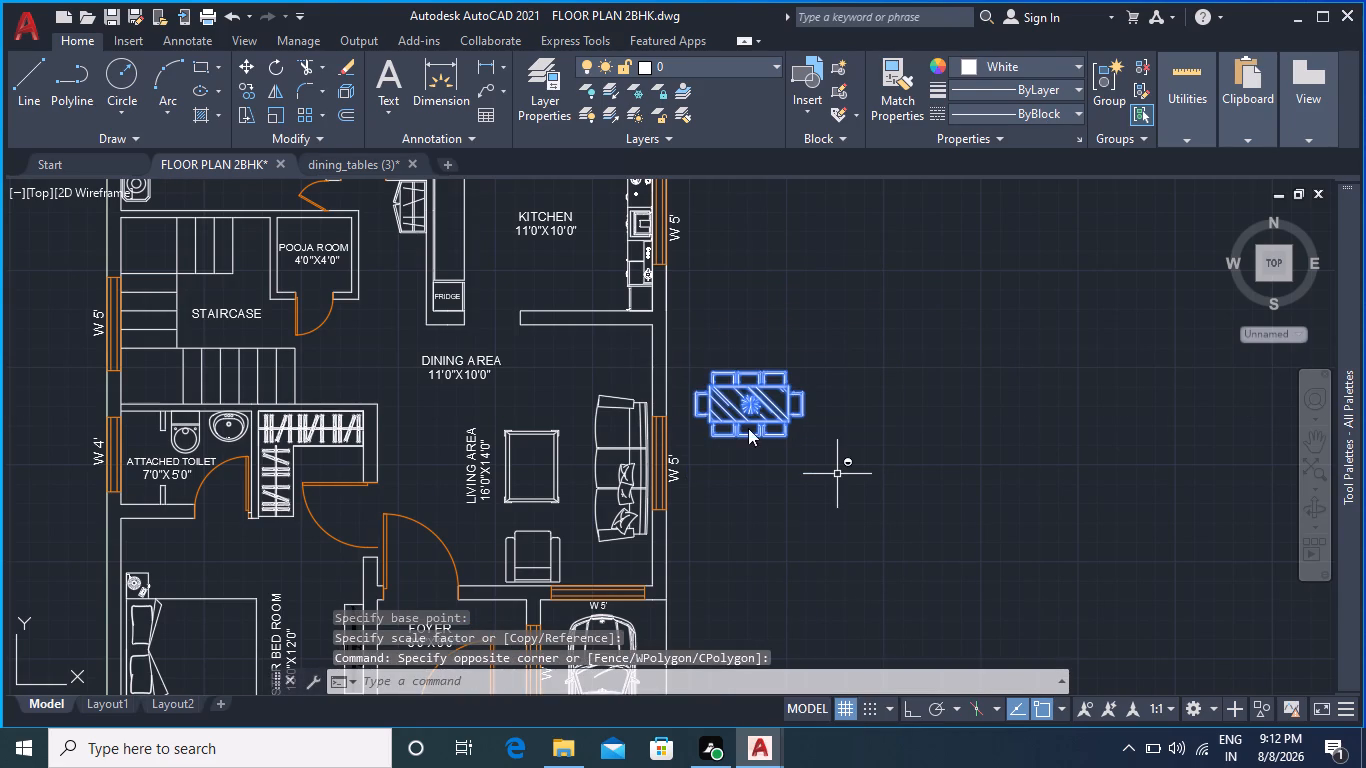
click(246, 67)
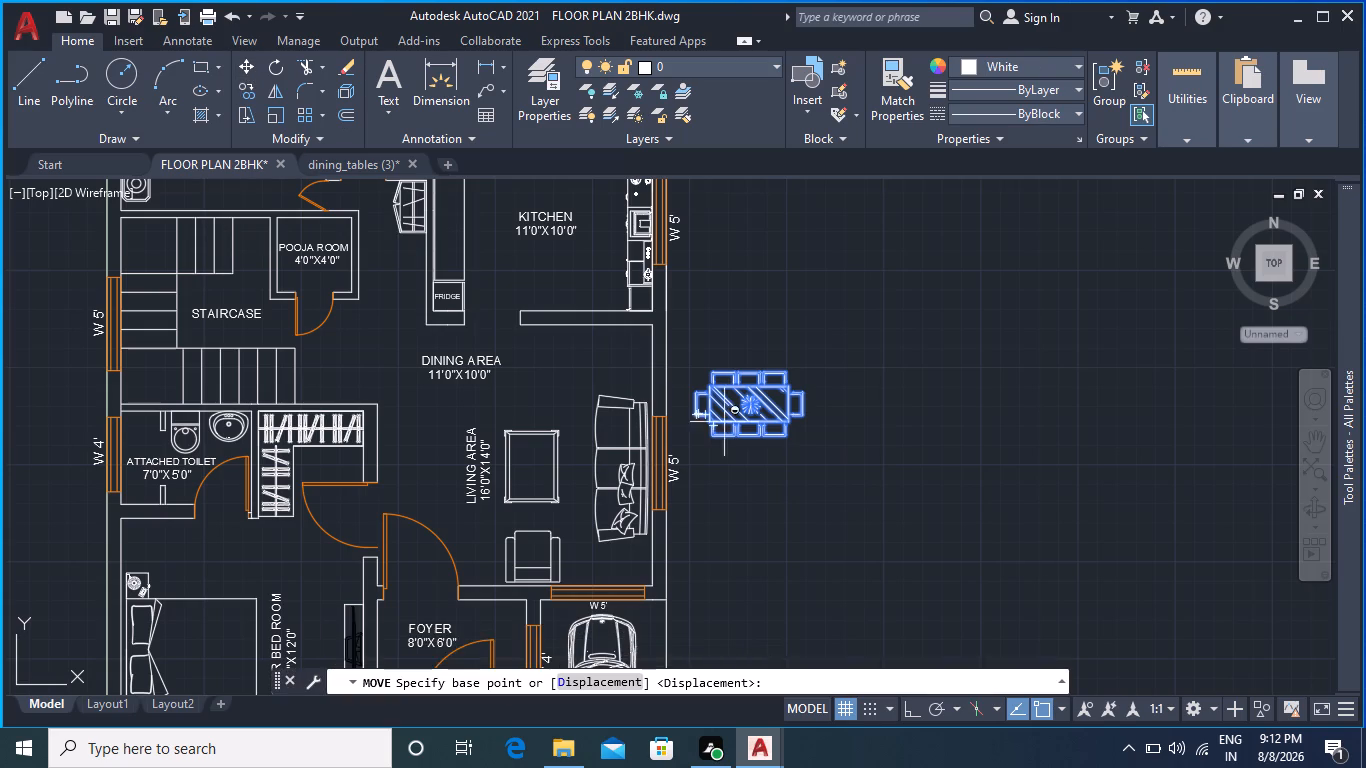
scroll(725, 422, up, 2)
click(644, 402)
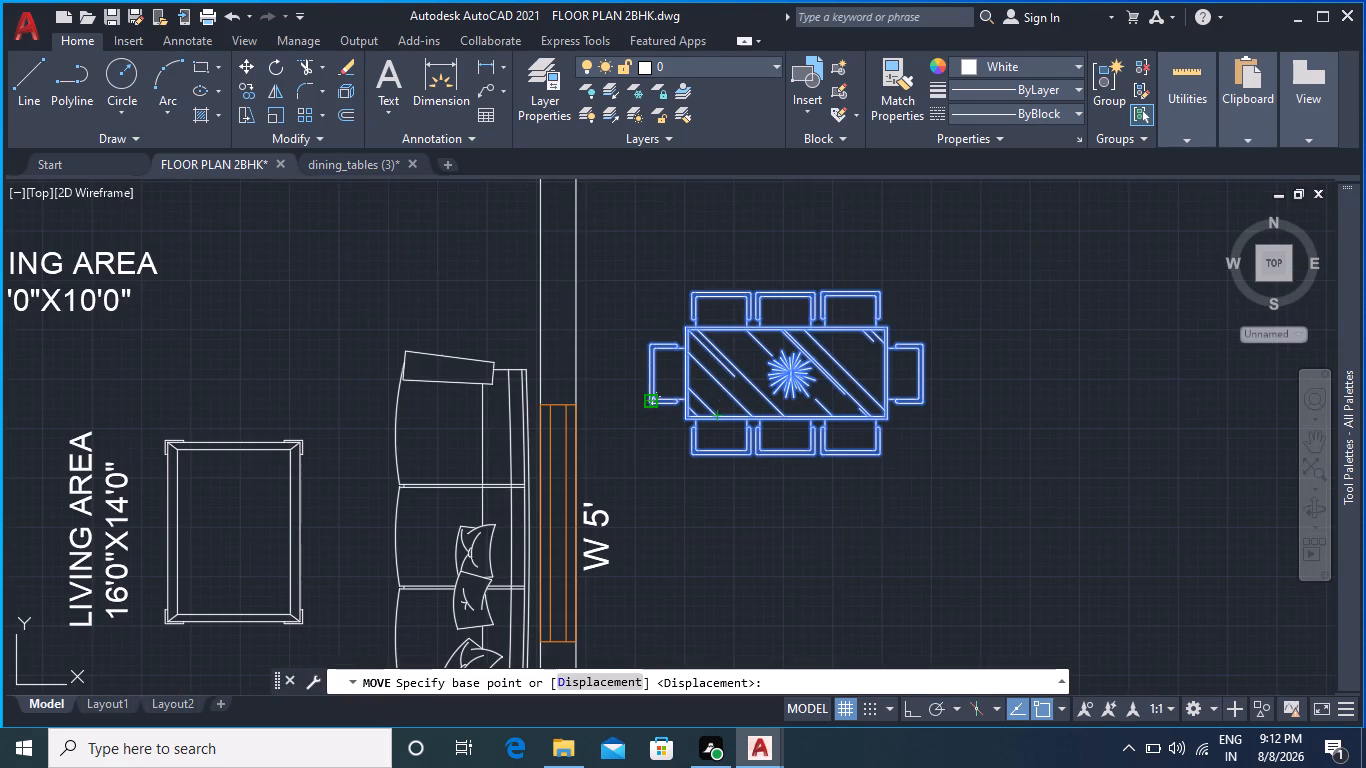
middle_drag(327, 333, 962, 401)
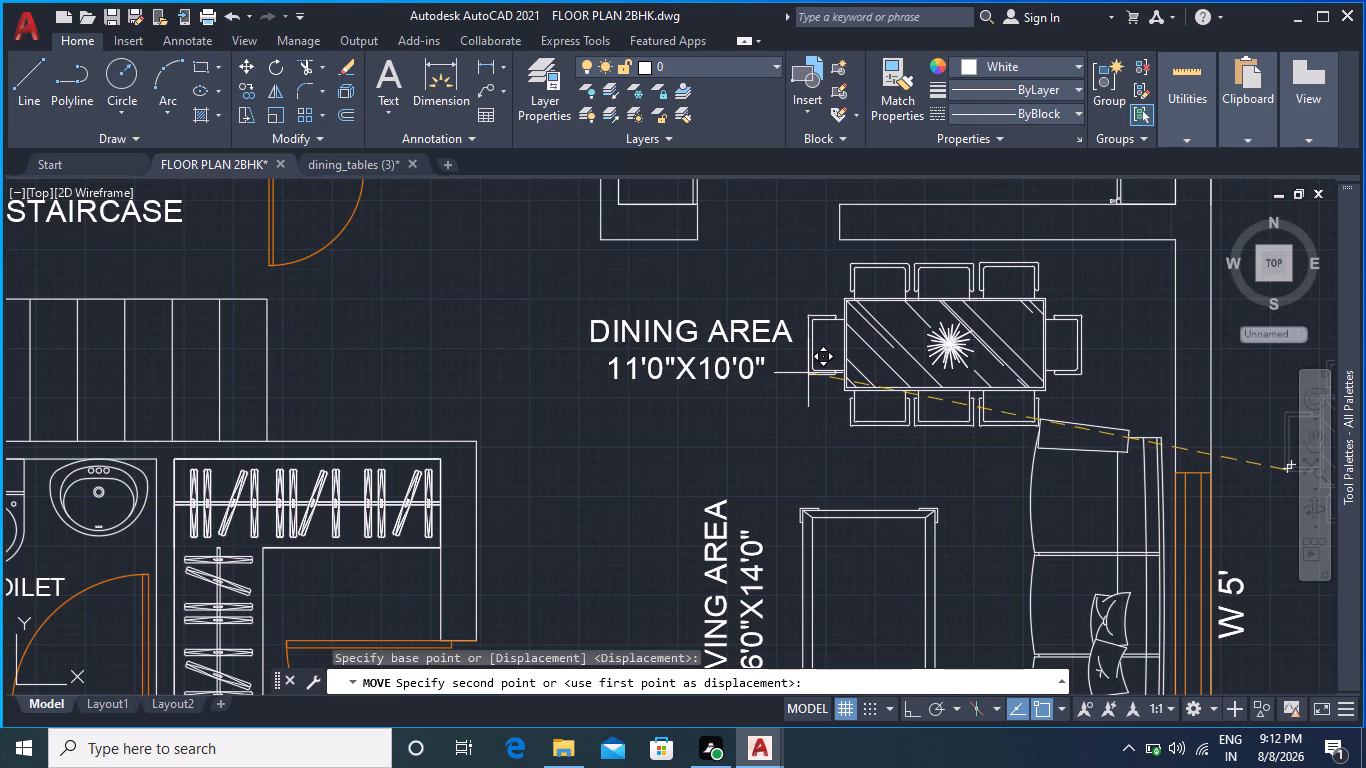
click(808, 373)
Move the DINING AREA label with its 11'0"X10'0" text down in two moves, to just above the LIVING AREA text.
click(726, 371)
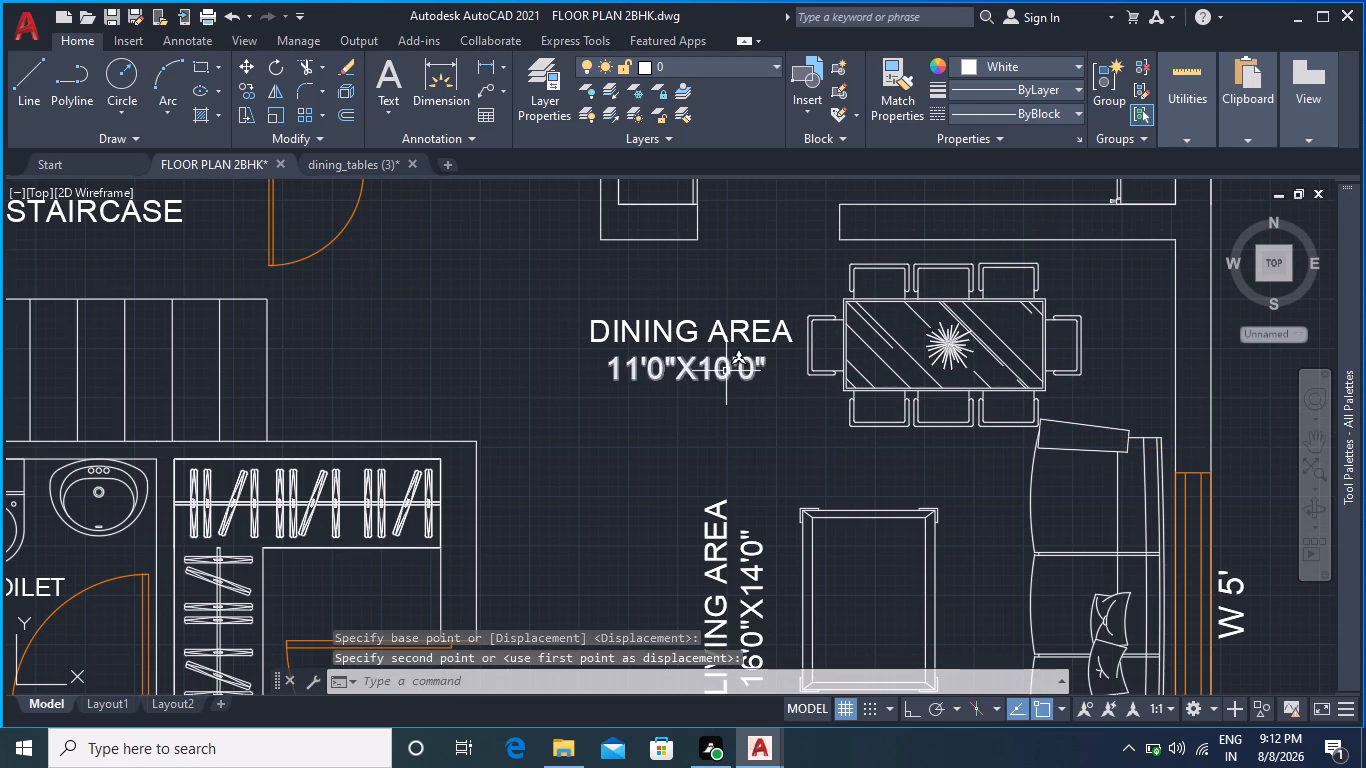
click(694, 334)
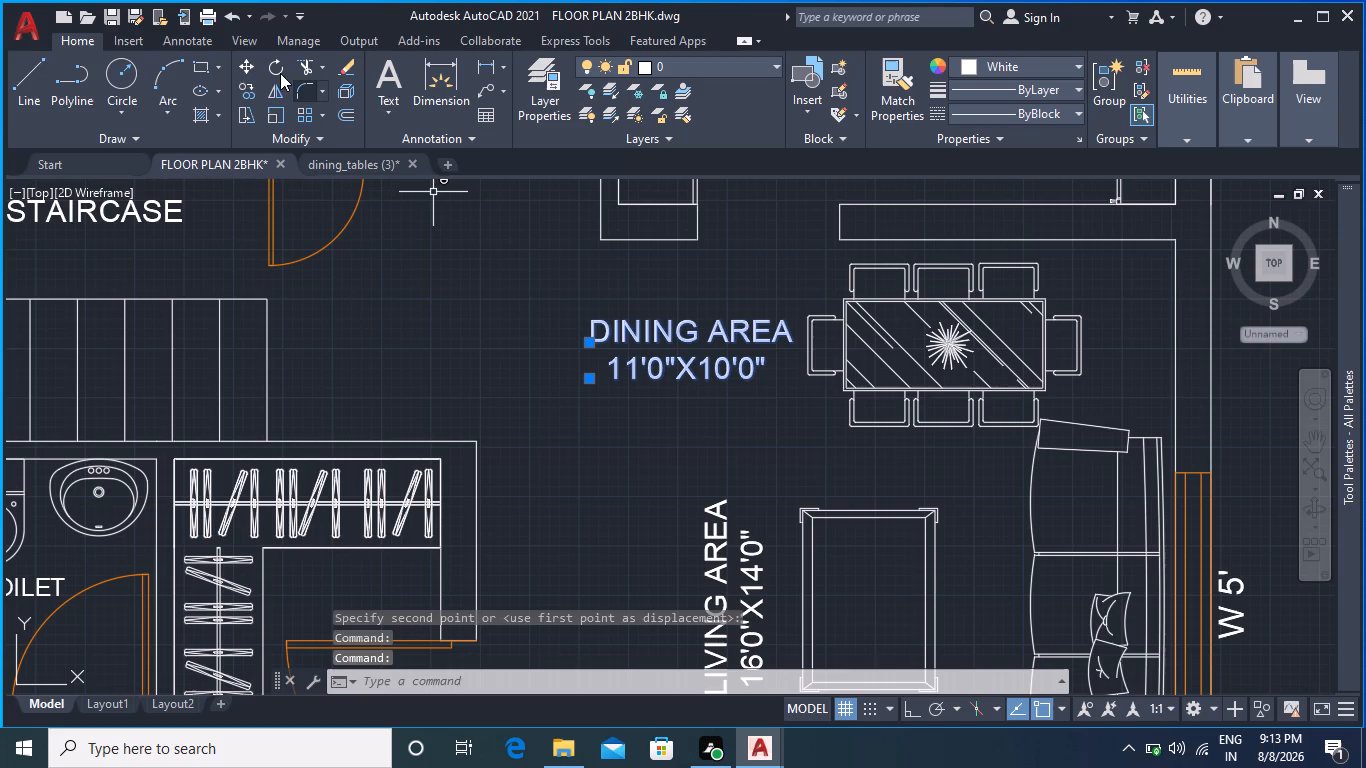
click(242, 72)
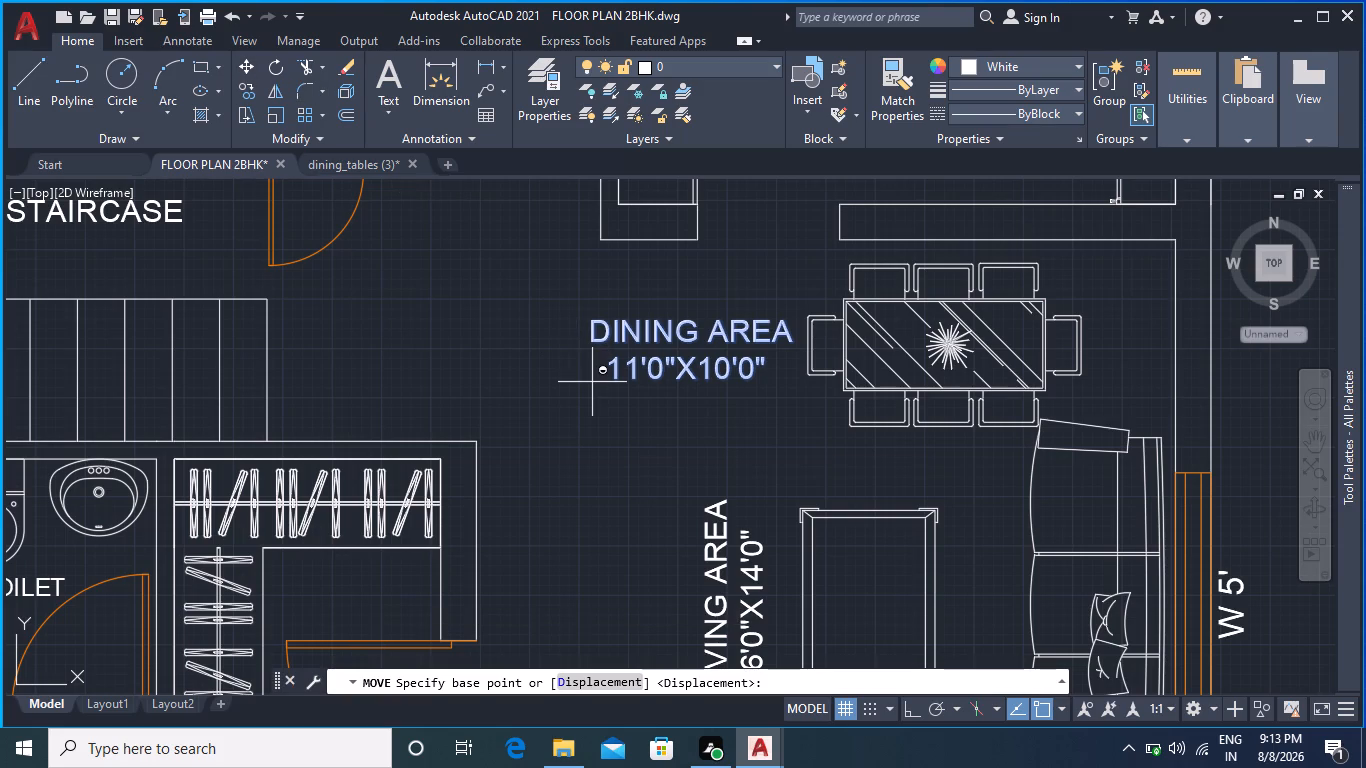
click(592, 382)
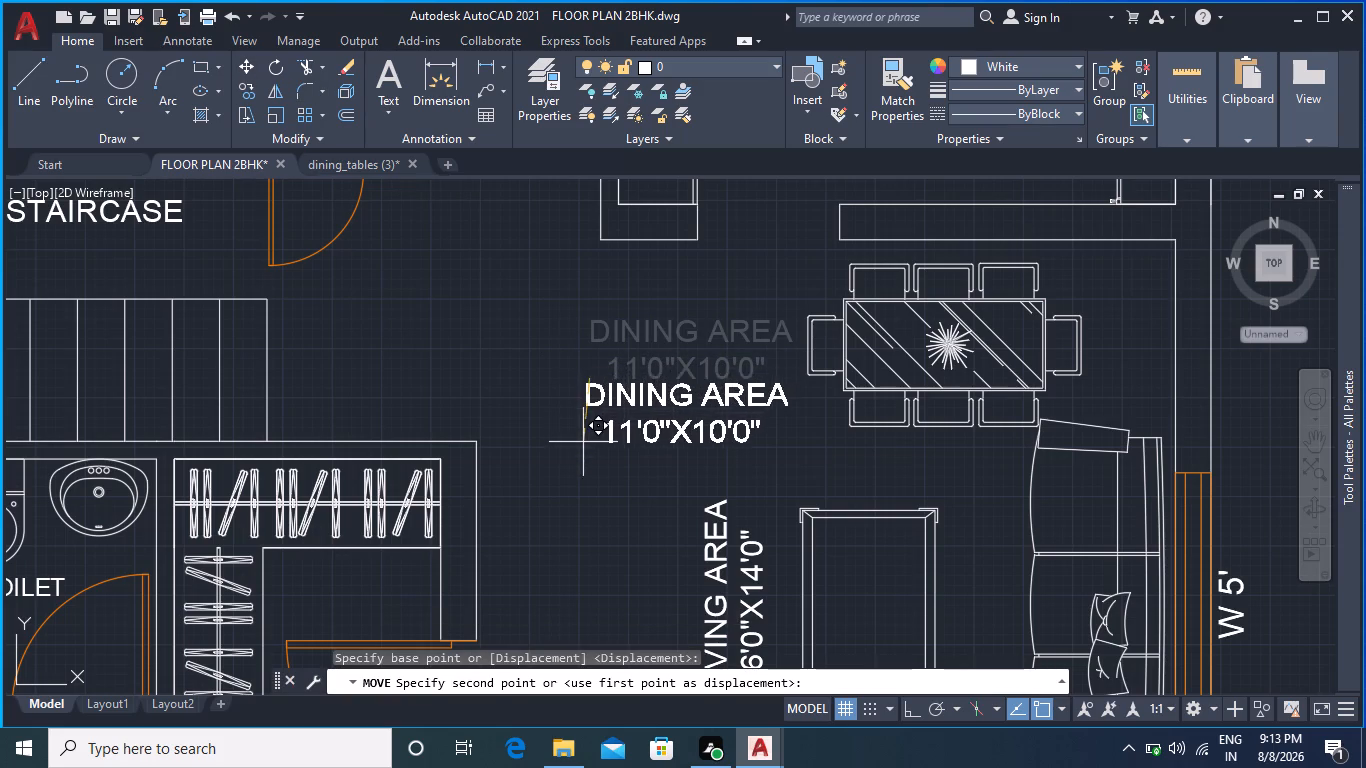
click(583, 442)
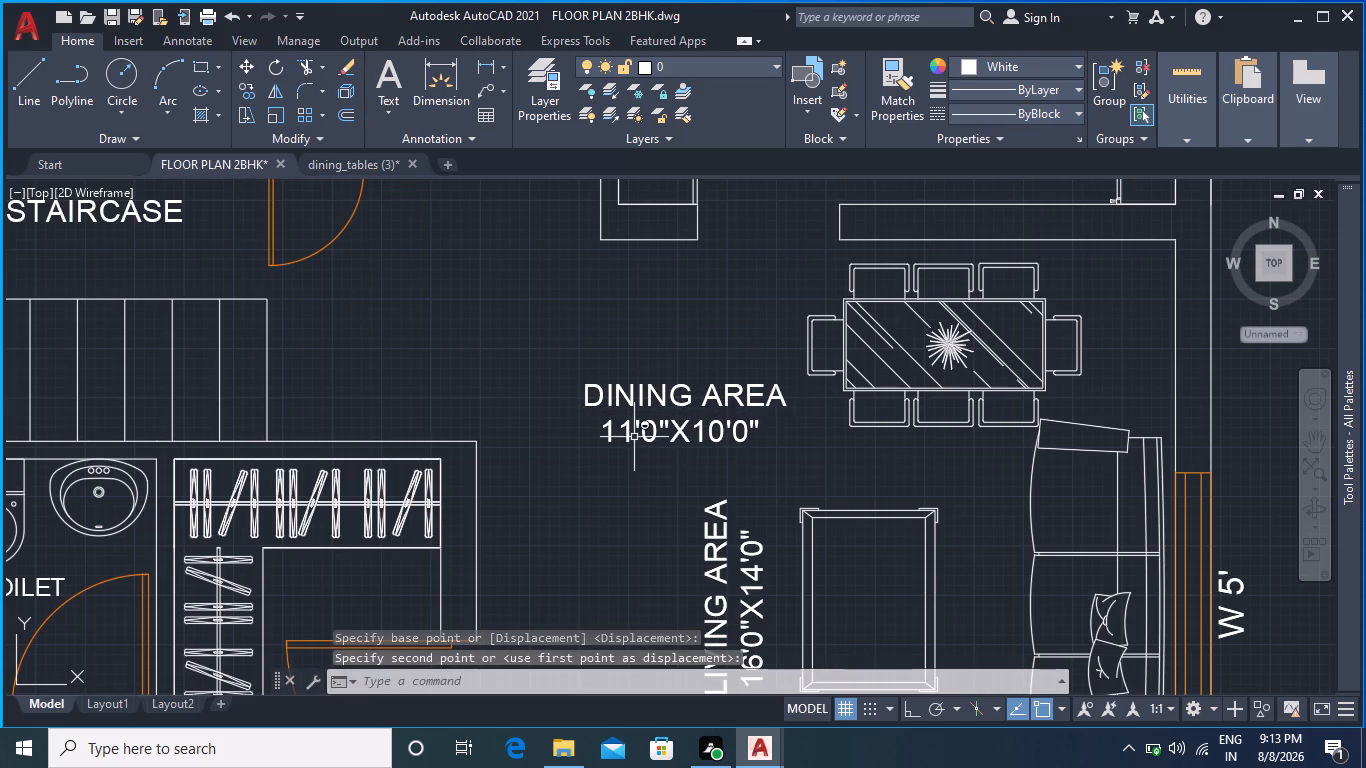
click(616, 433)
click(602, 398)
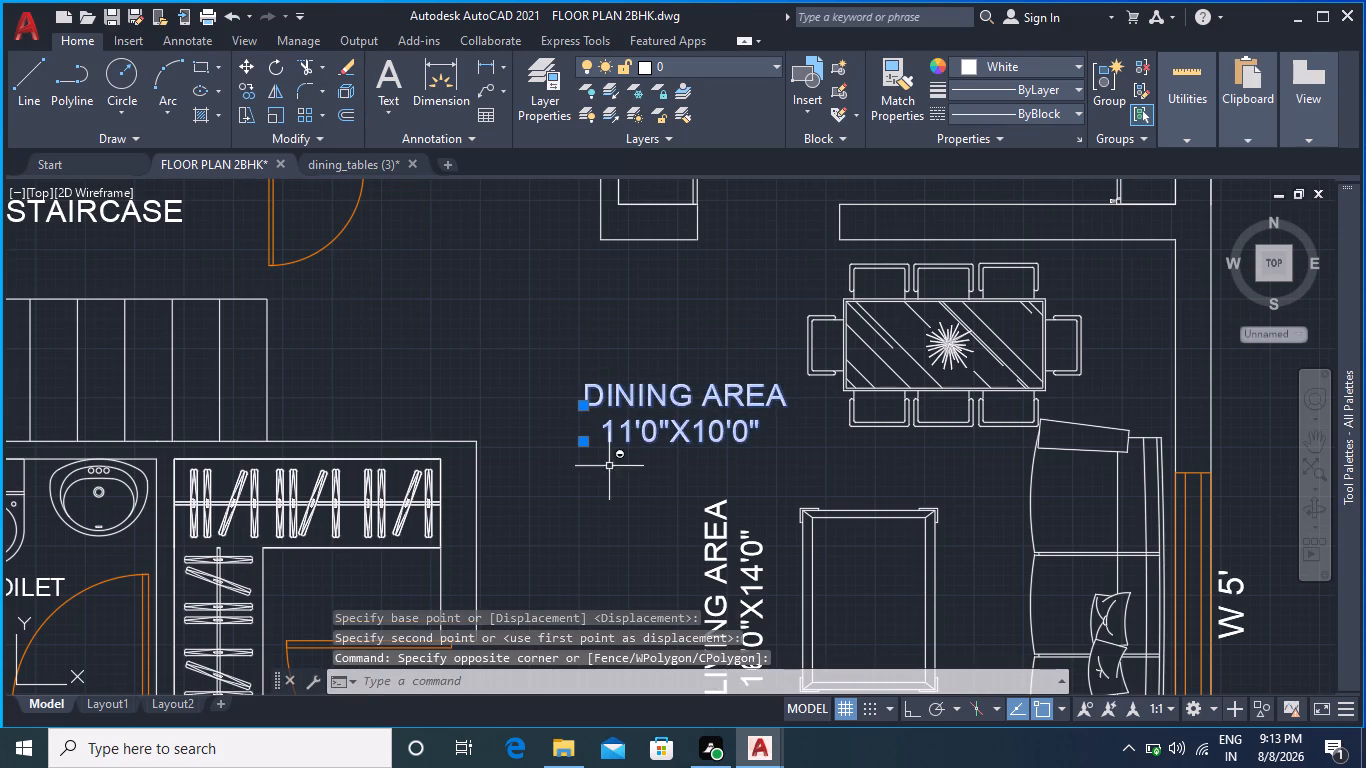
key(space)
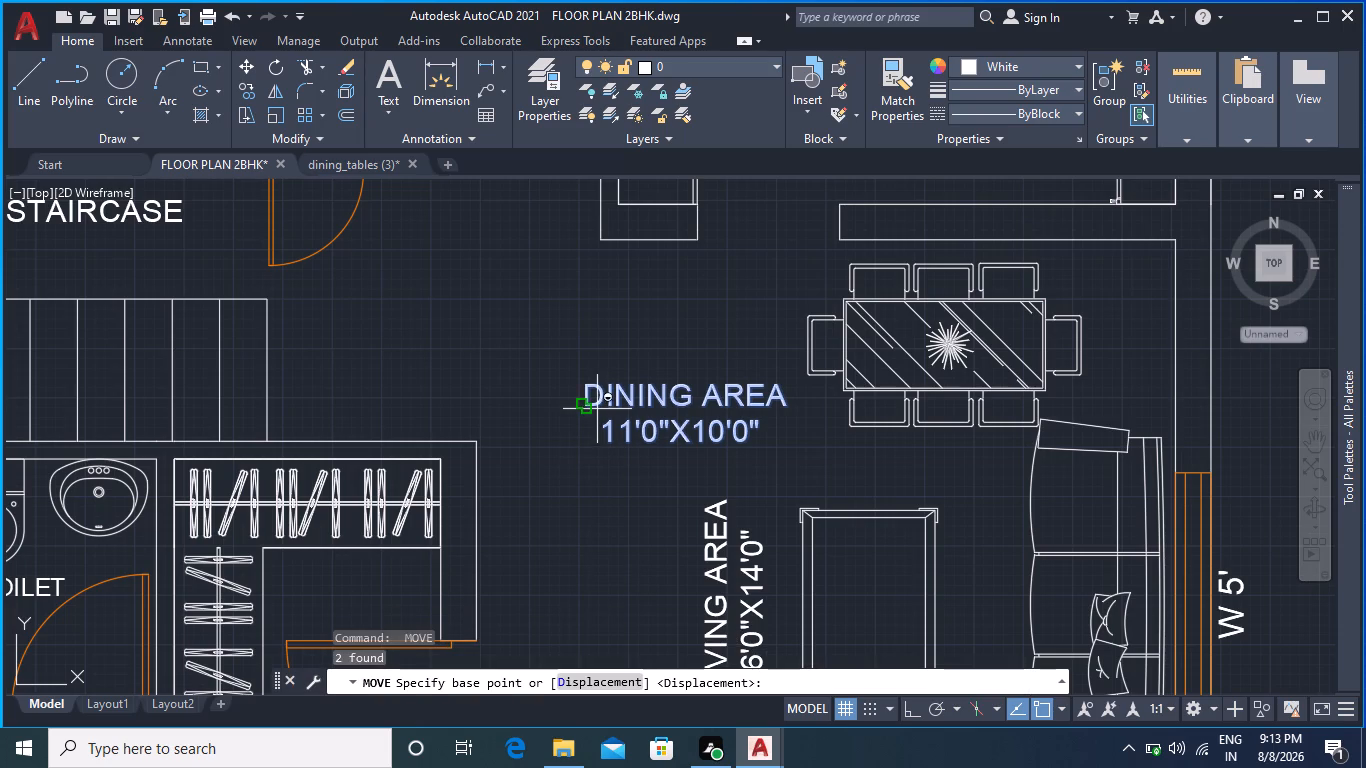
click(584, 439)
click(583, 476)
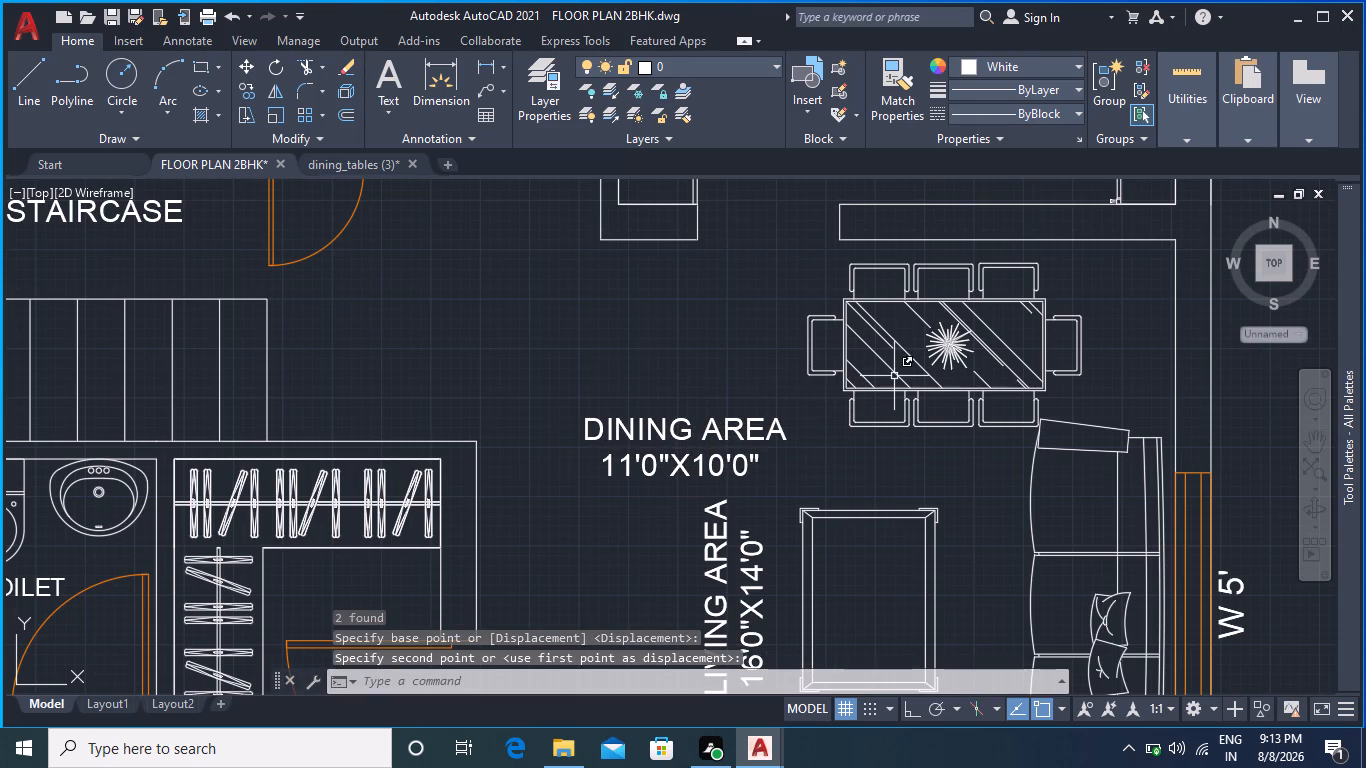
key(Escape)
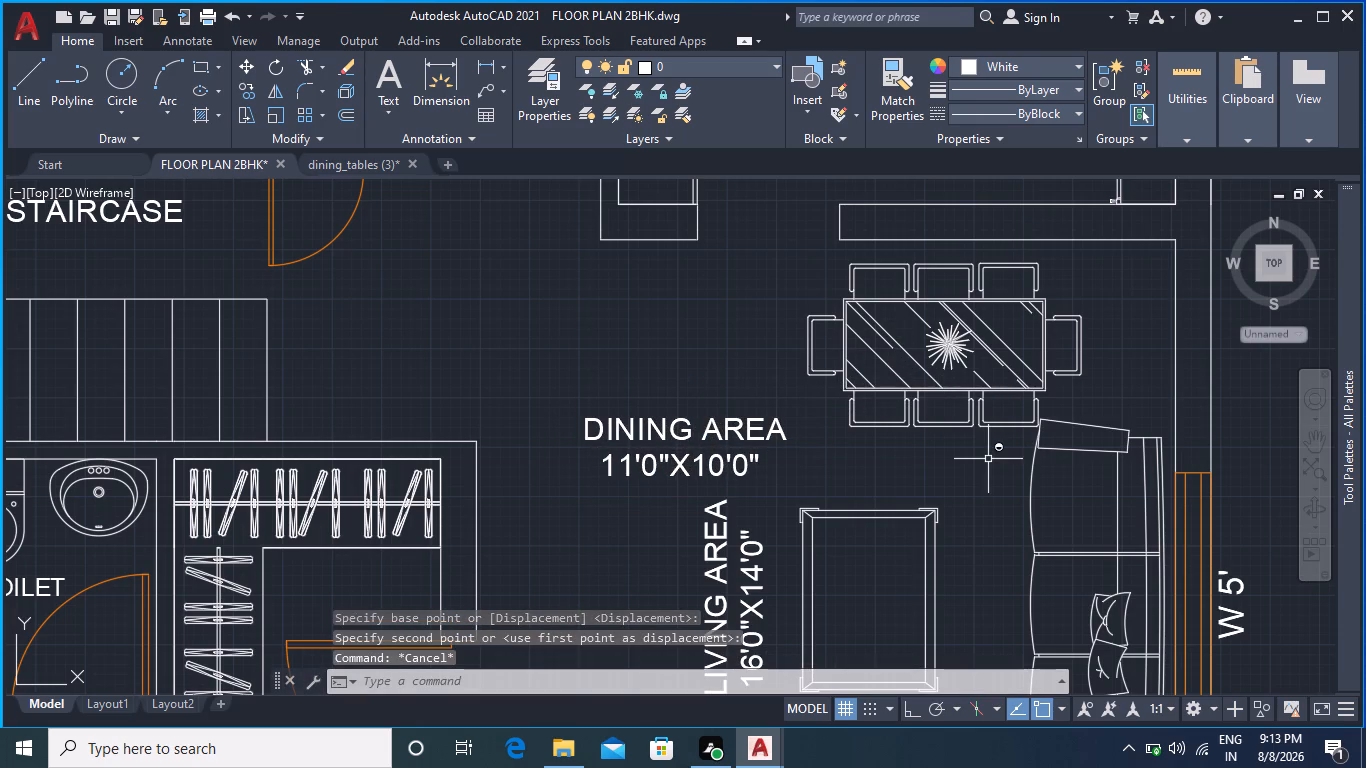
Move the dining table set about 5'-8" horizontally towards the staircase, placing it directly above the DINING AREA label.
click(786, 254)
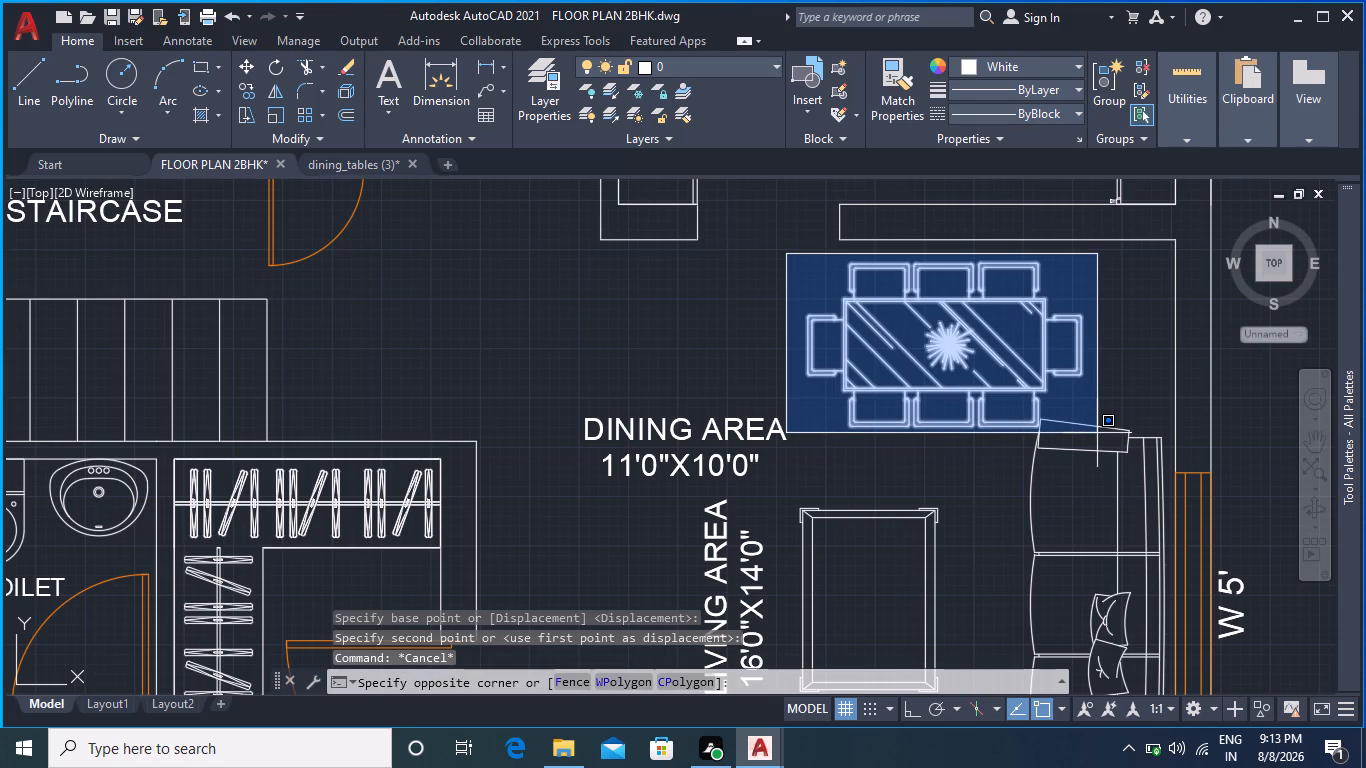
click(1097, 437)
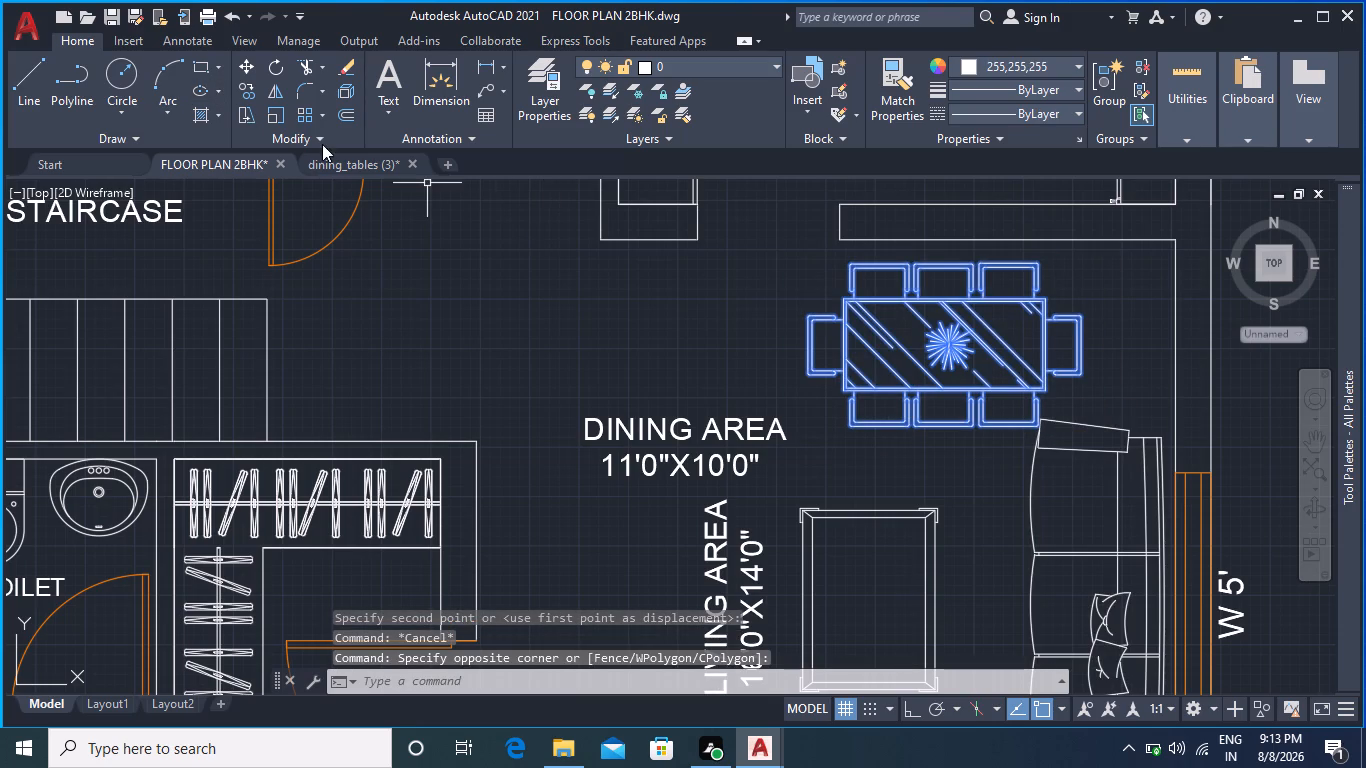
click(245, 66)
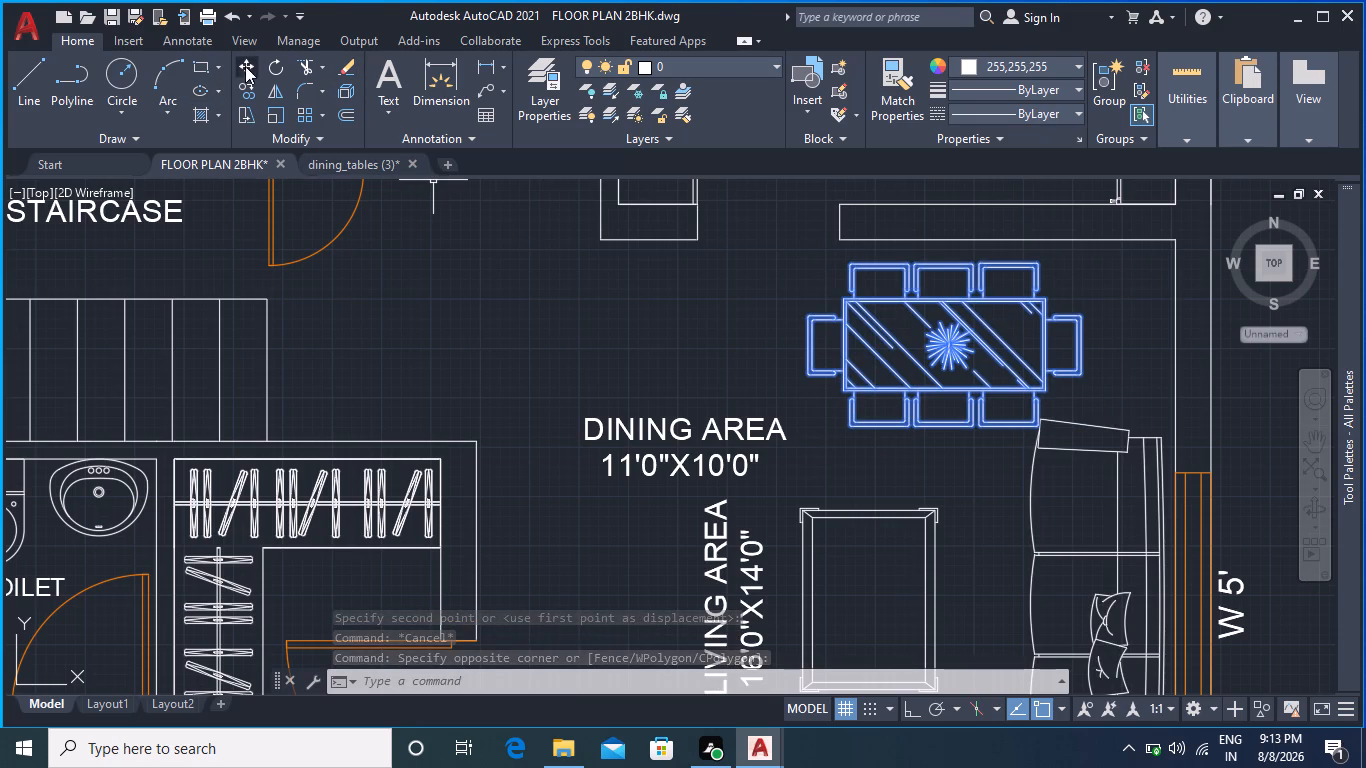
click(805, 378)
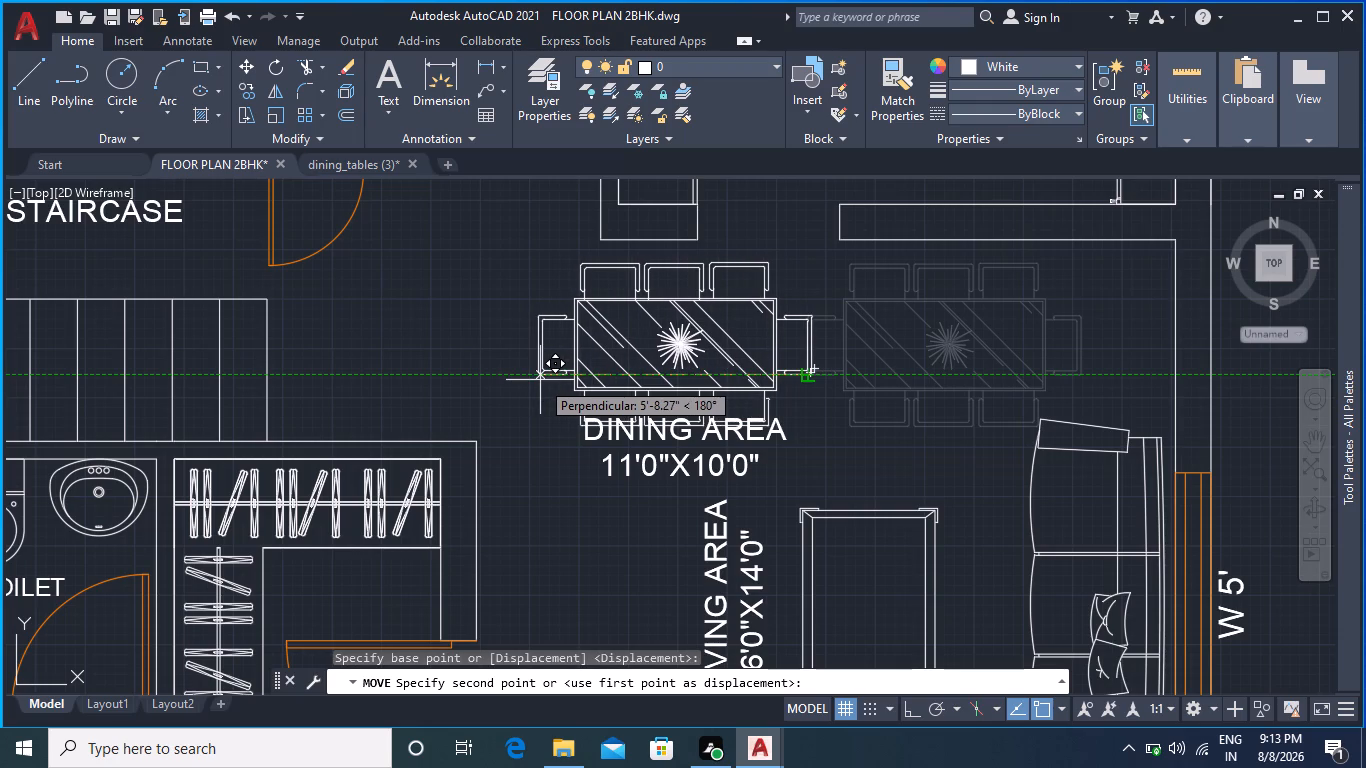
click(540, 380)
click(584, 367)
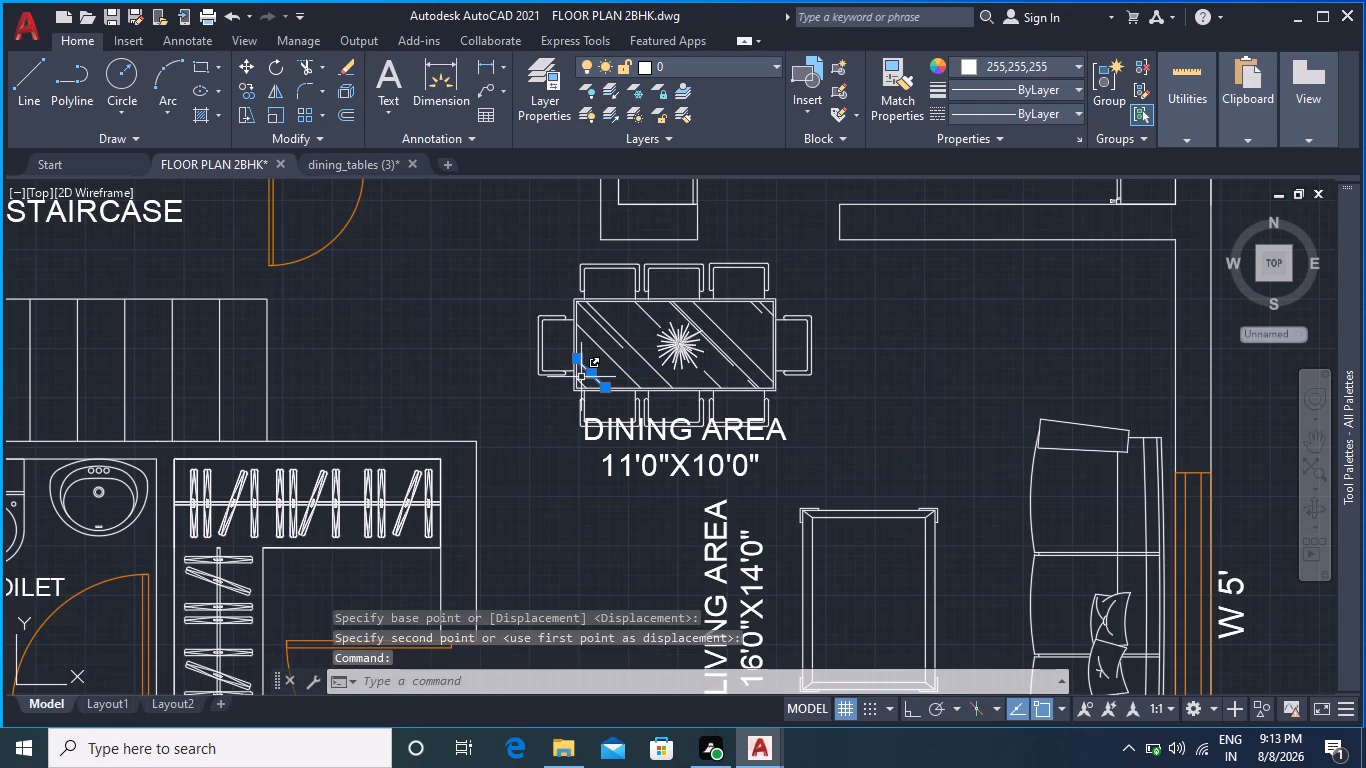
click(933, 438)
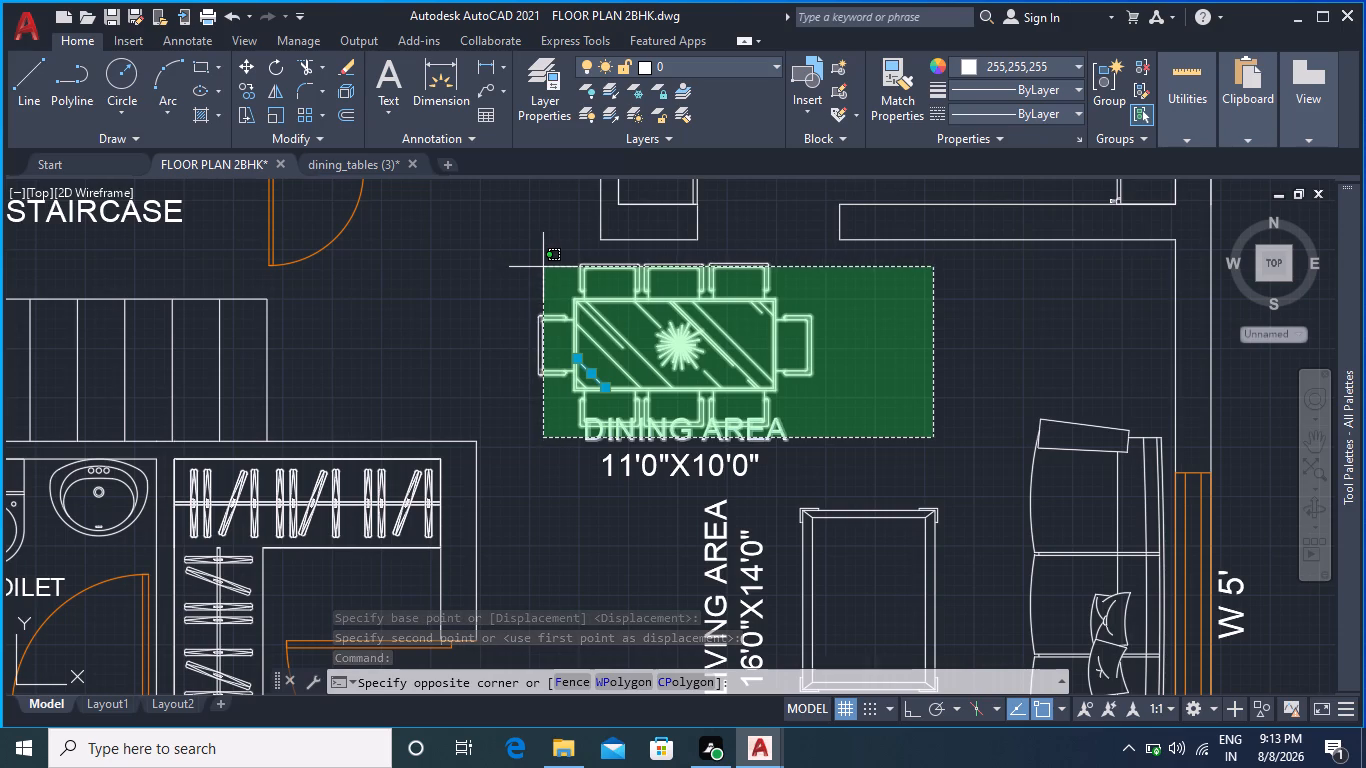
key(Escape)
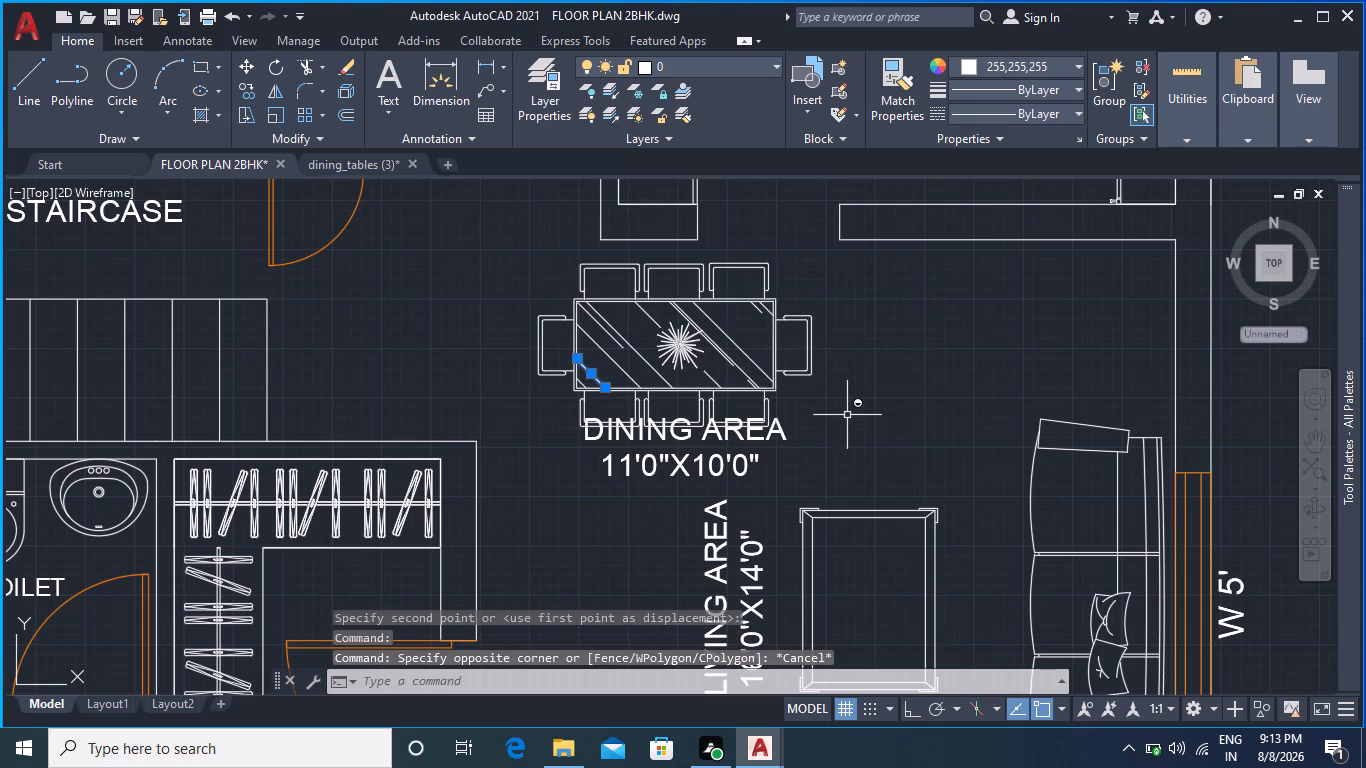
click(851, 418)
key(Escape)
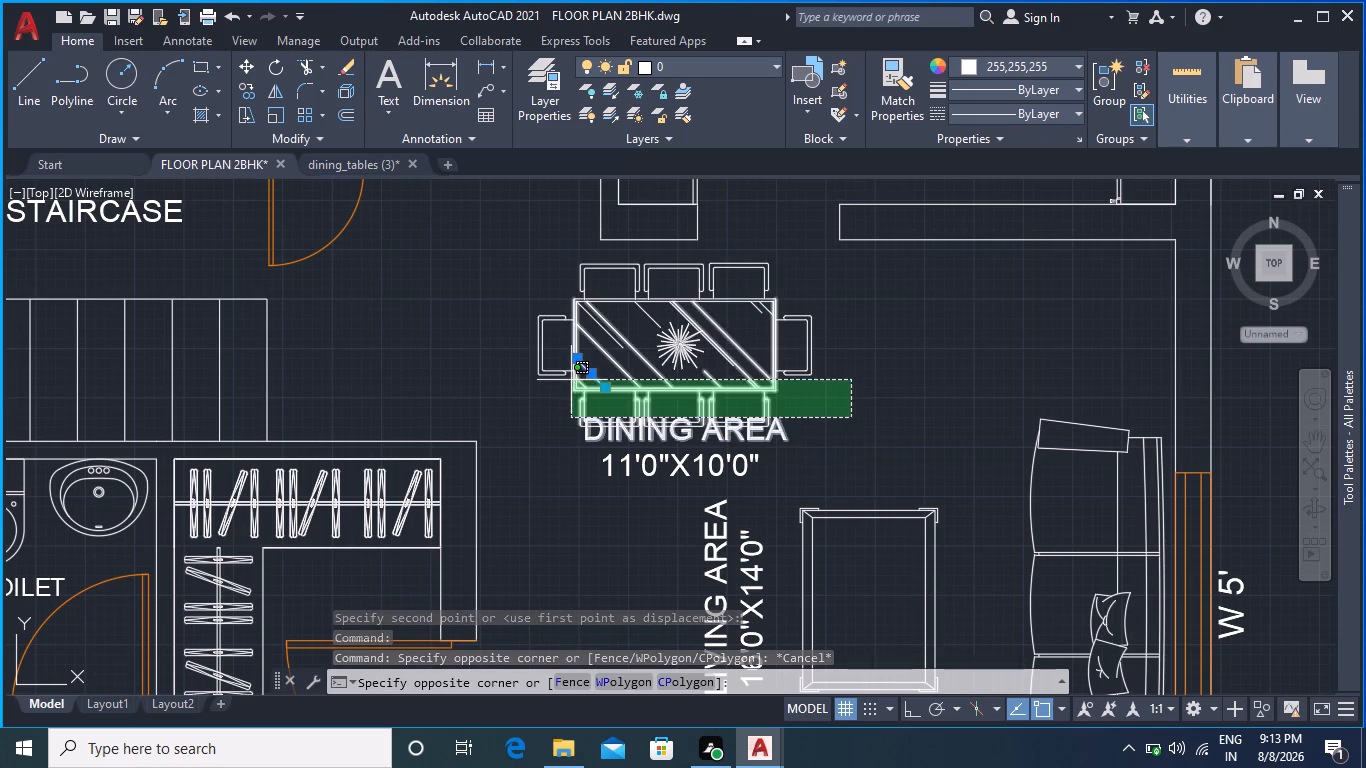
Move the DINING AREA label with its 11'0"X10'0" text slightly down, clear of the dining table's lower chairs.
click(628, 436)
click(638, 469)
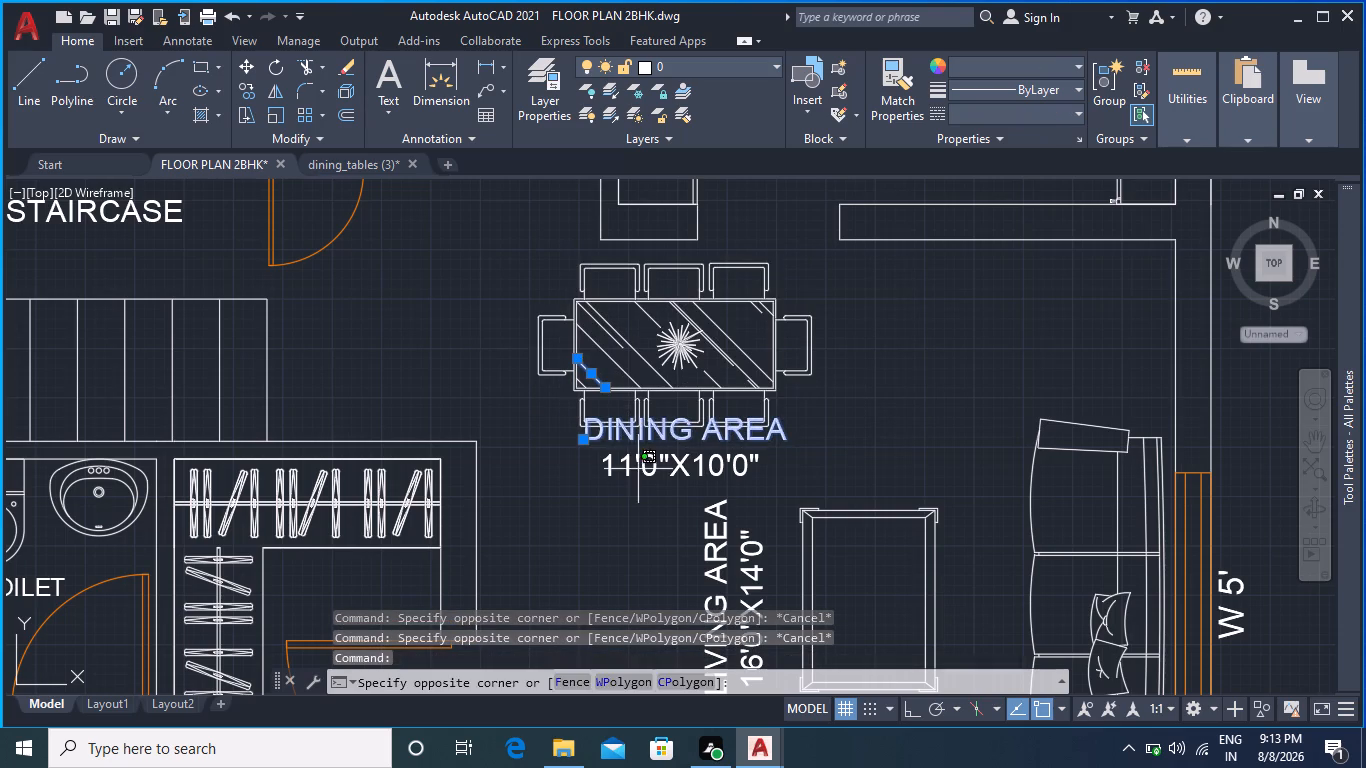
key(Escape)
key(Escape)
key(Escape)
click(605, 436)
click(628, 470)
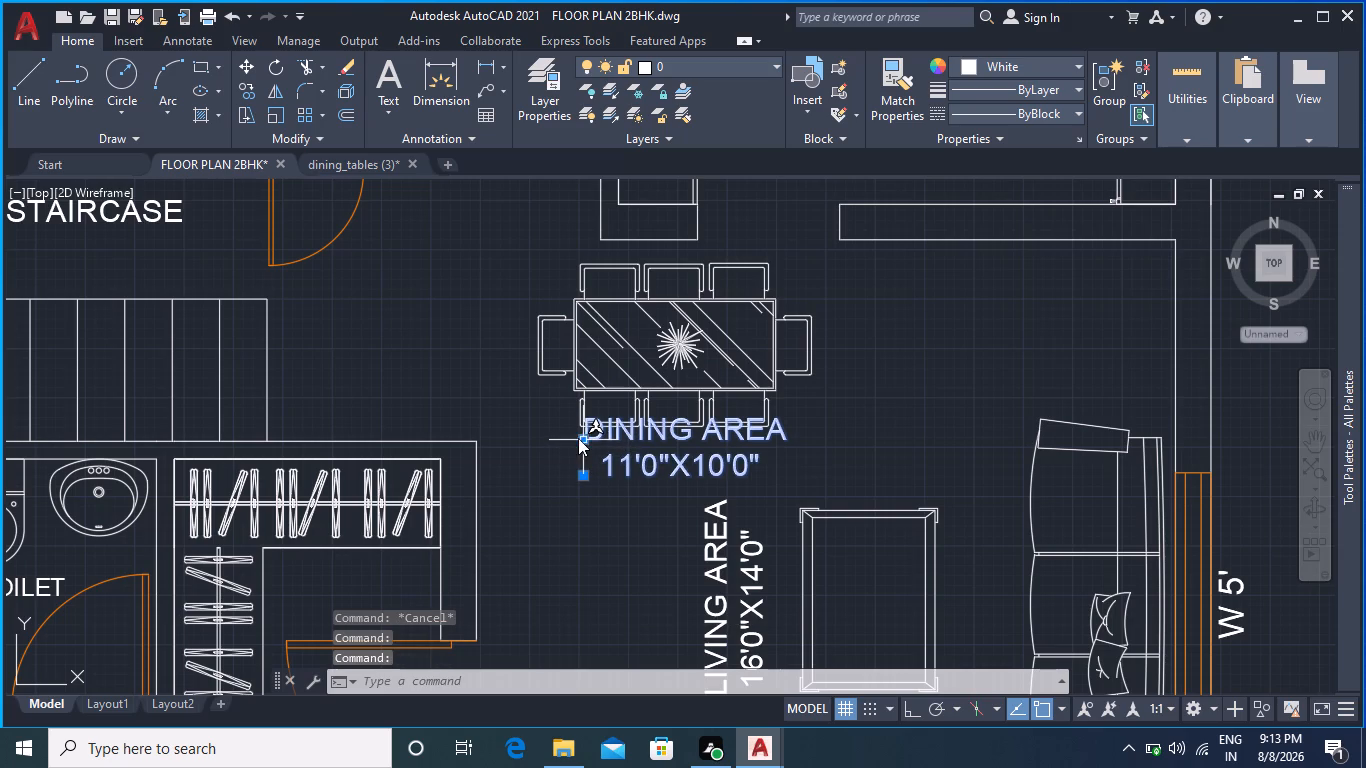
click(245, 61)
click(581, 446)
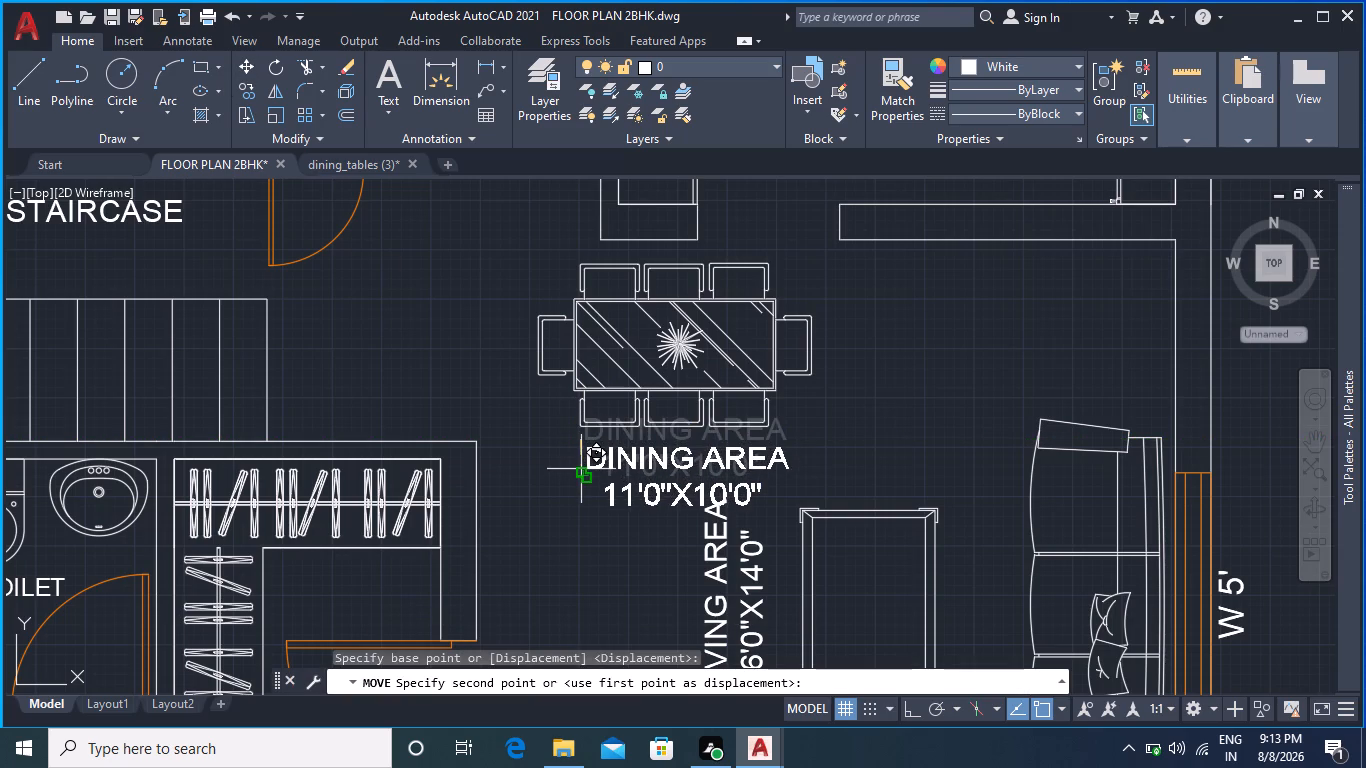
click(583, 461)
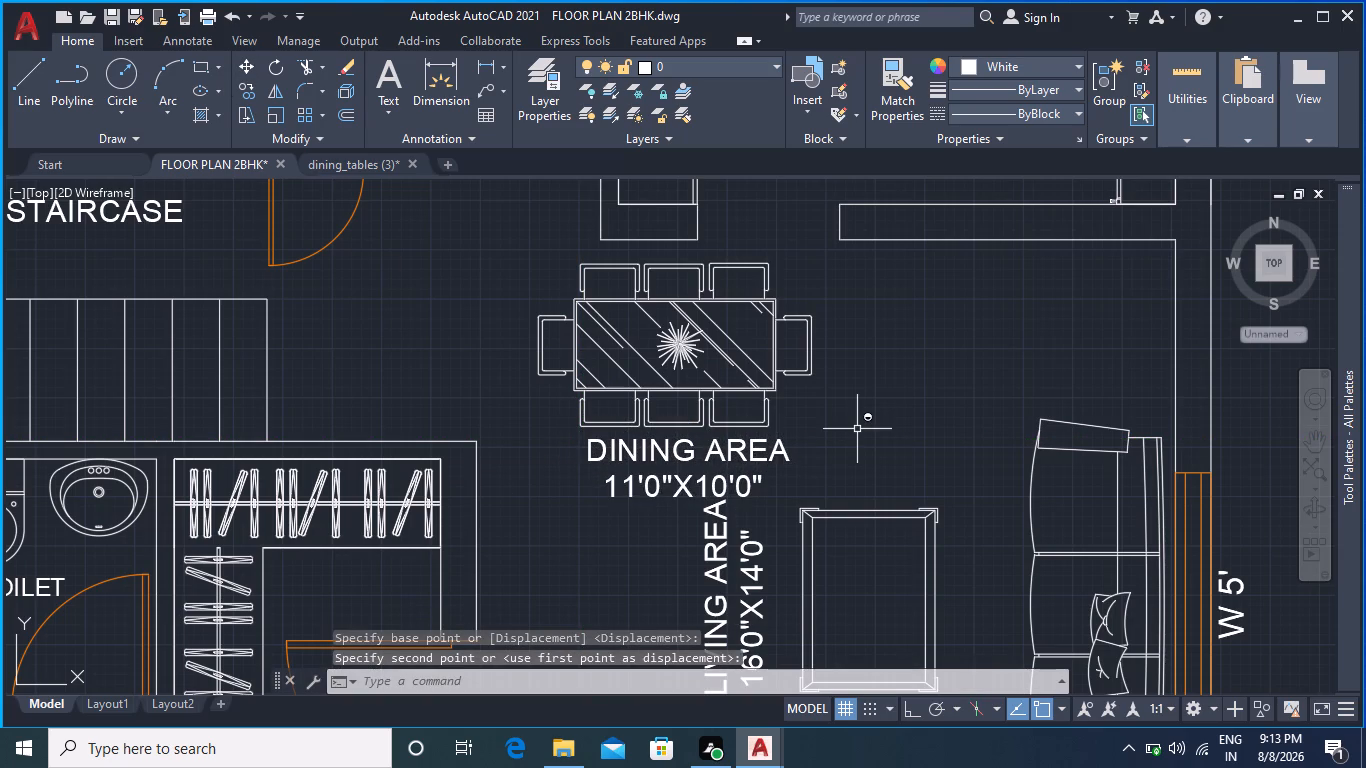
key(Escape)
Scale the dining table set down slightly, freehand, from the left chair's lower corner.
click(891, 433)
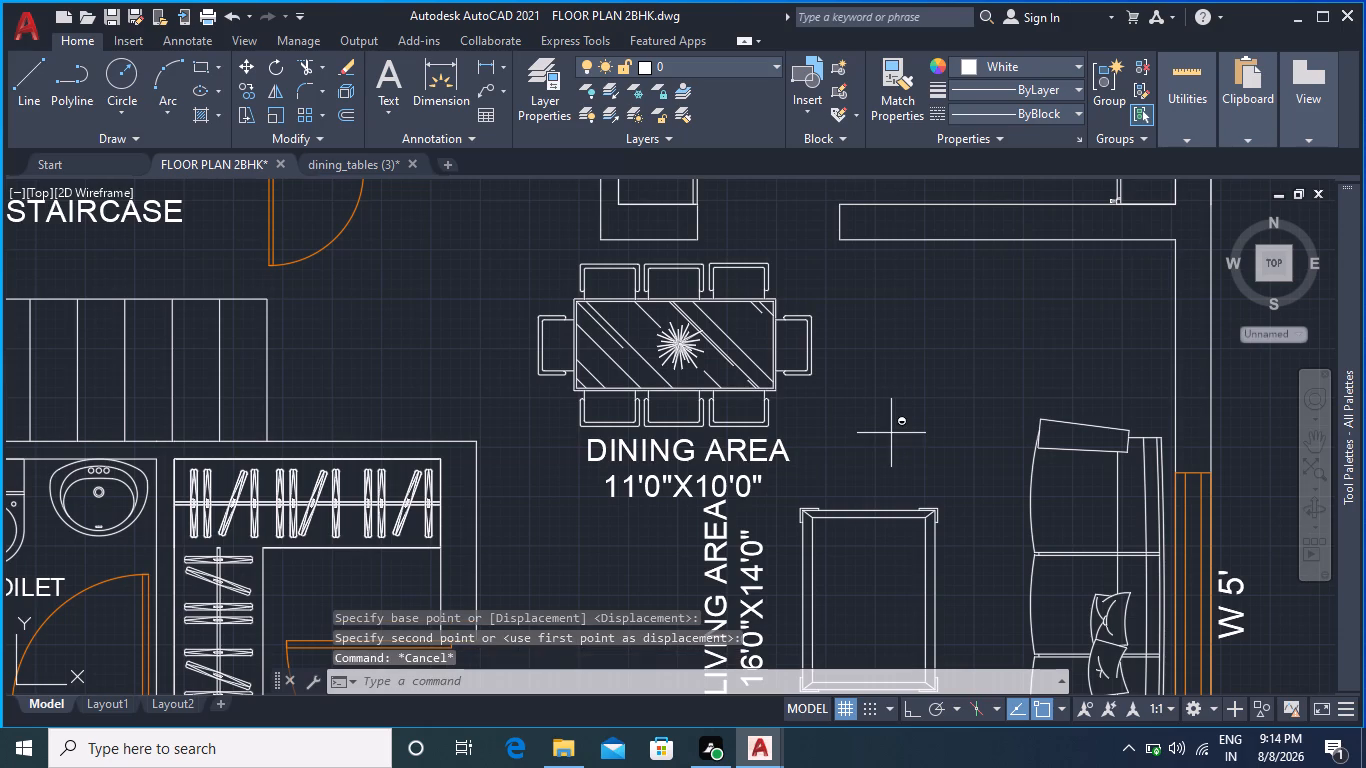
click(459, 254)
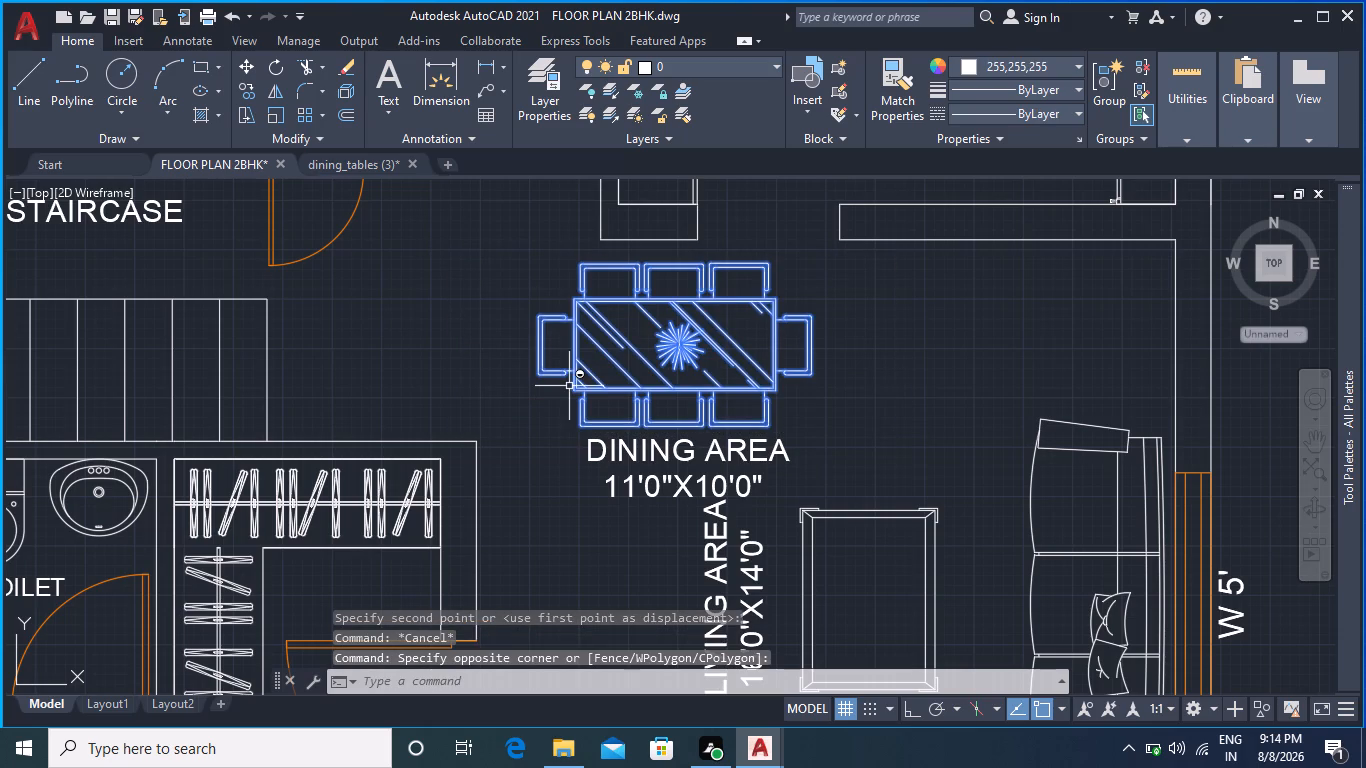
right_click(702, 352)
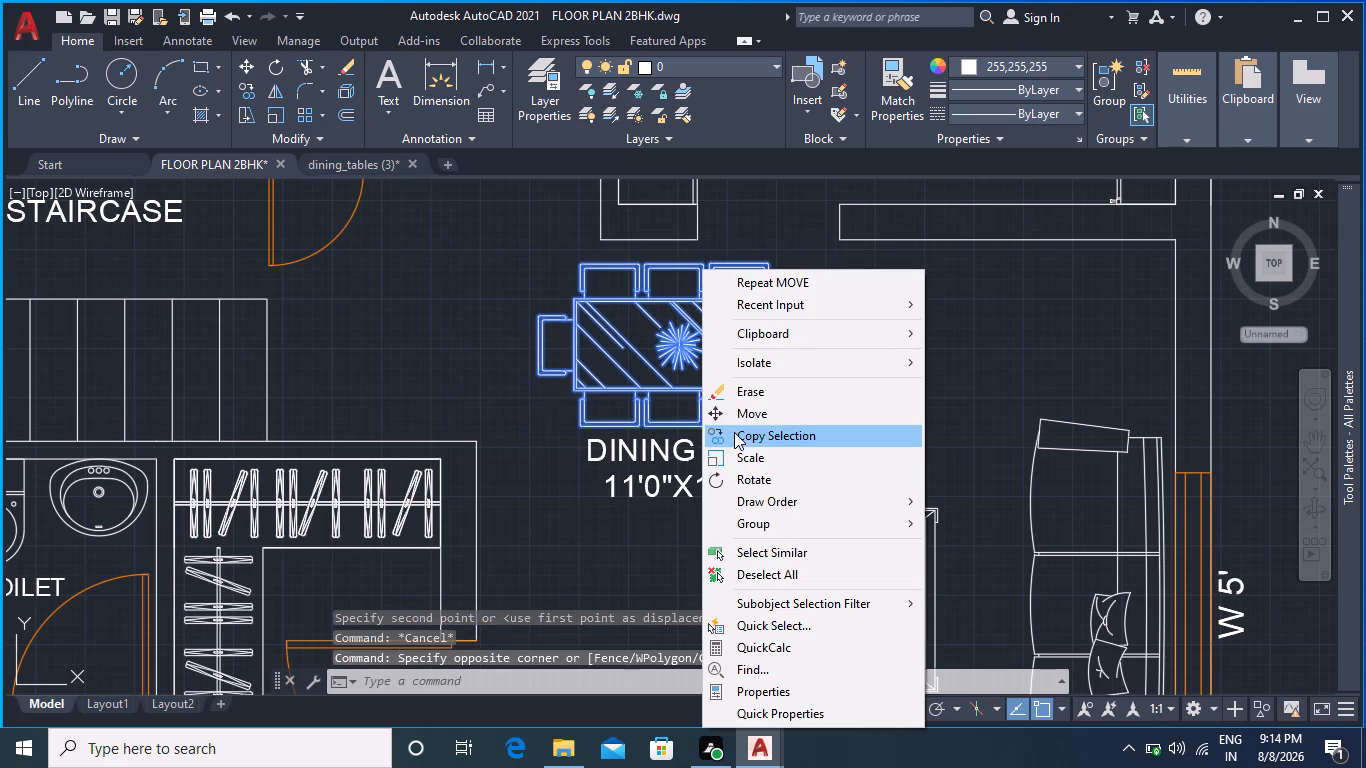
click(760, 463)
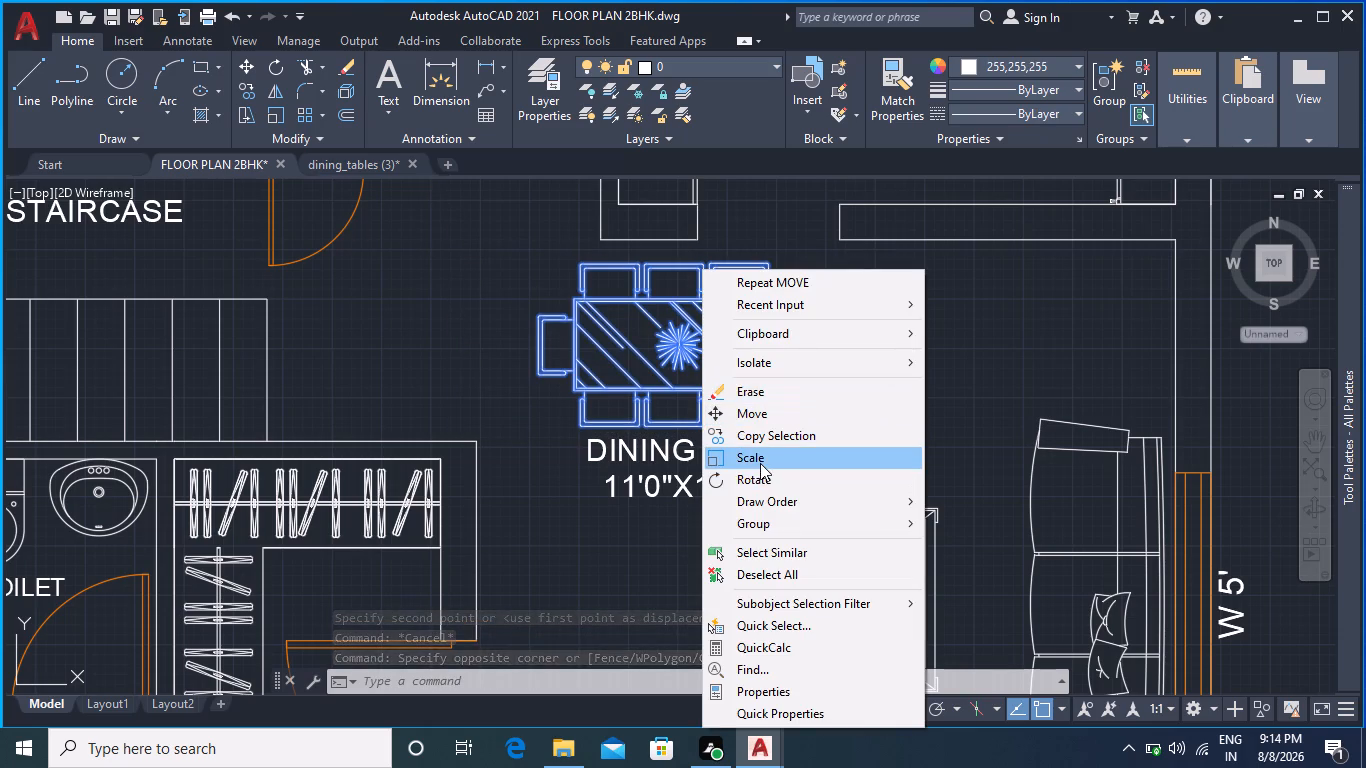
click(541, 376)
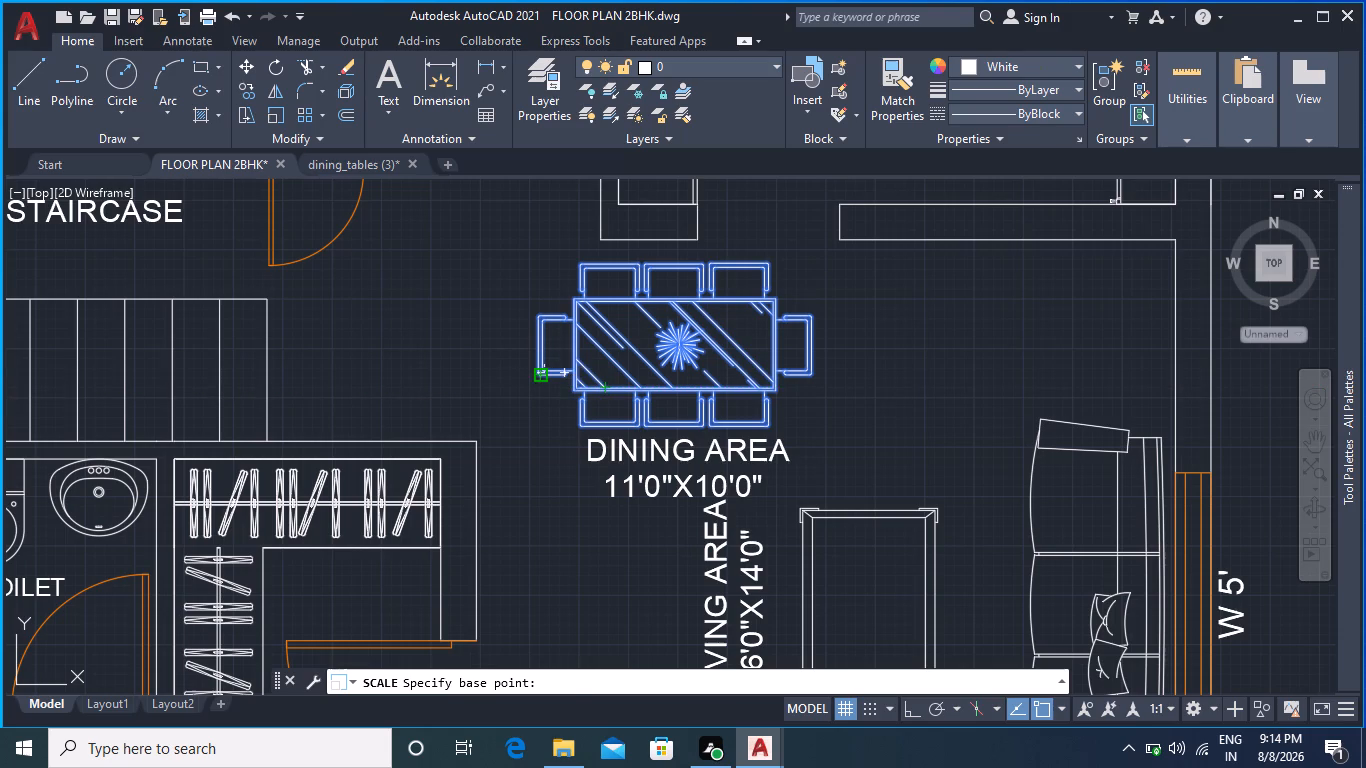
click(650, 374)
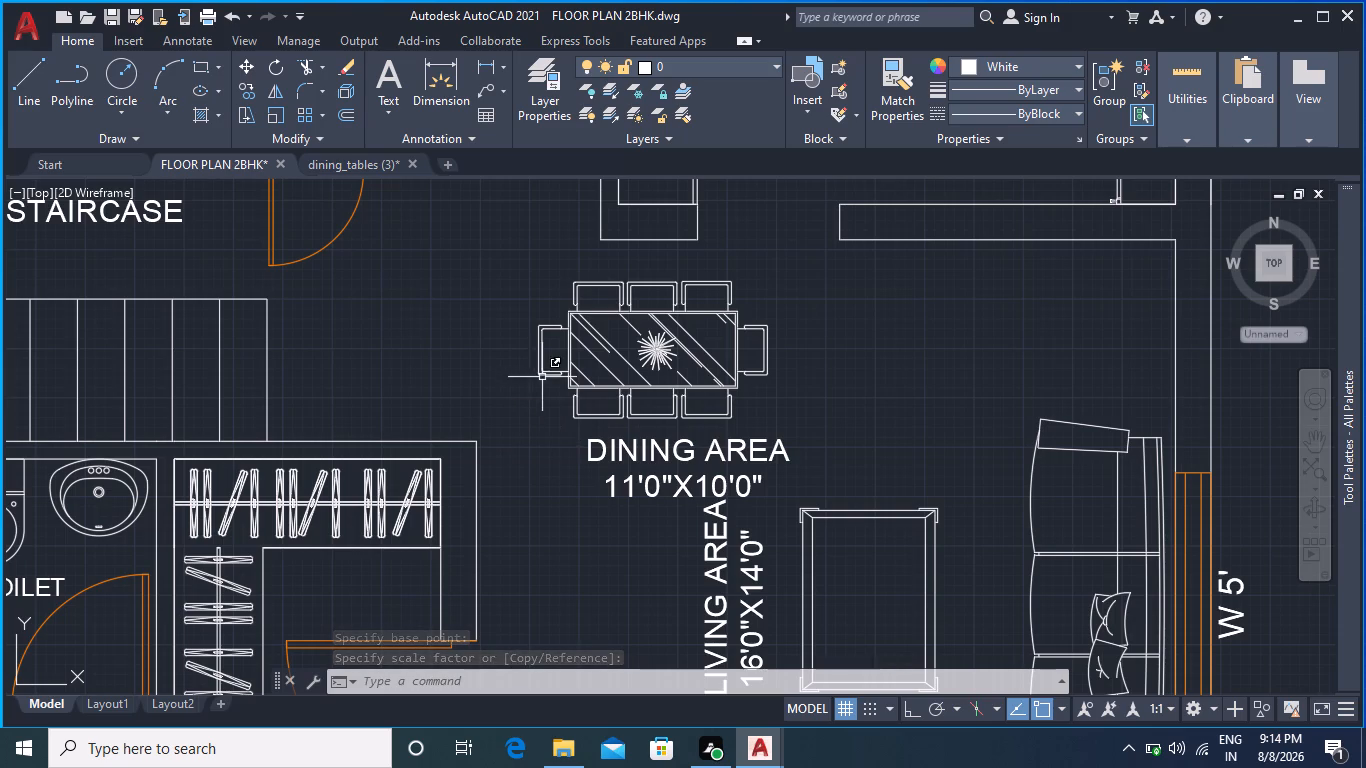
Group all the objects of the dining table set into one unnamed group.
click(845, 429)
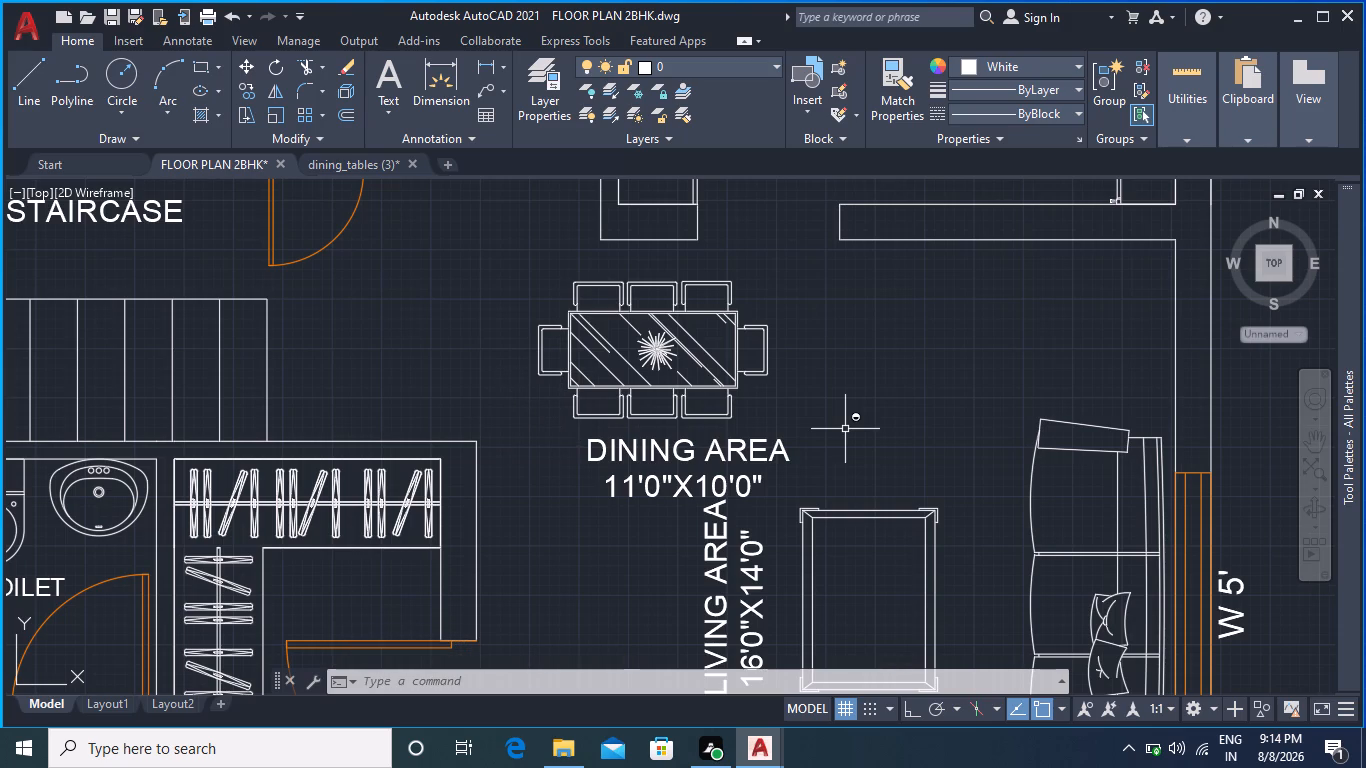
click(507, 269)
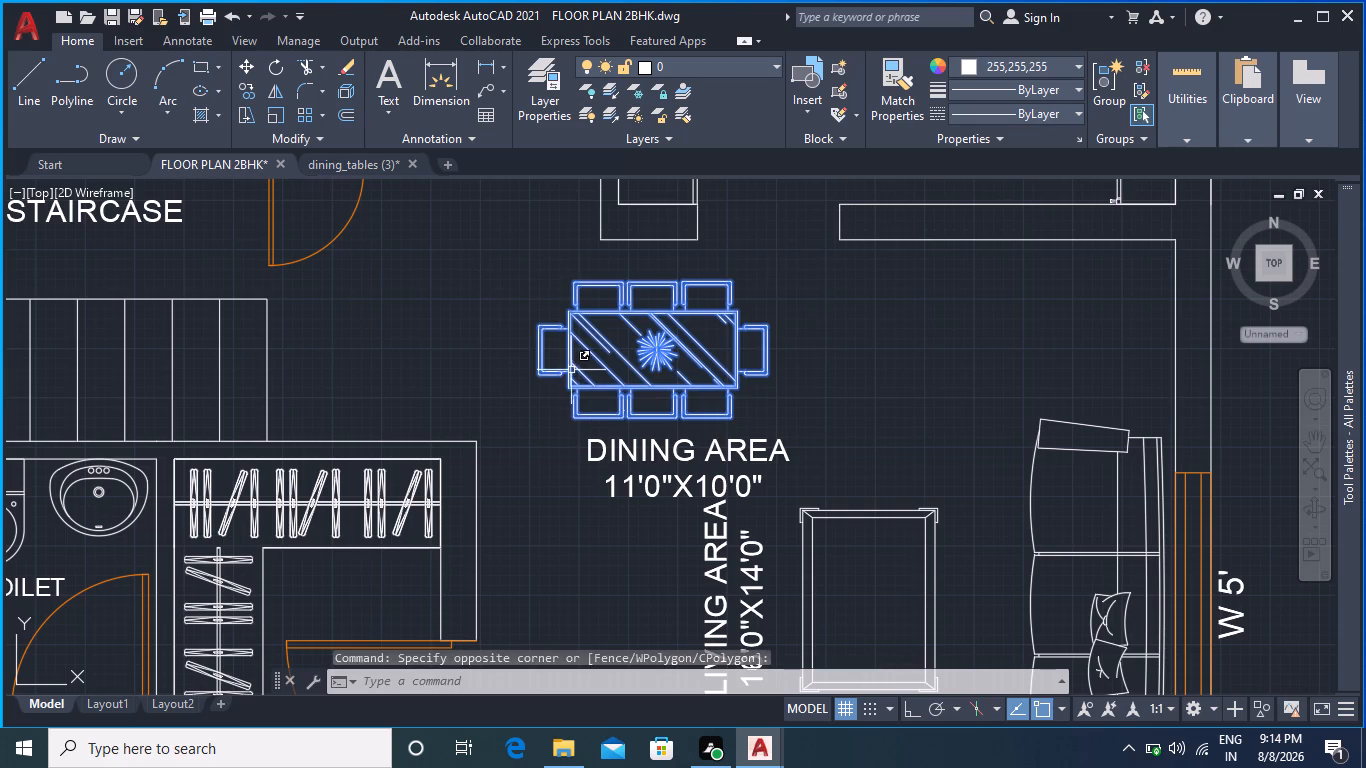
right_click(538, 374)
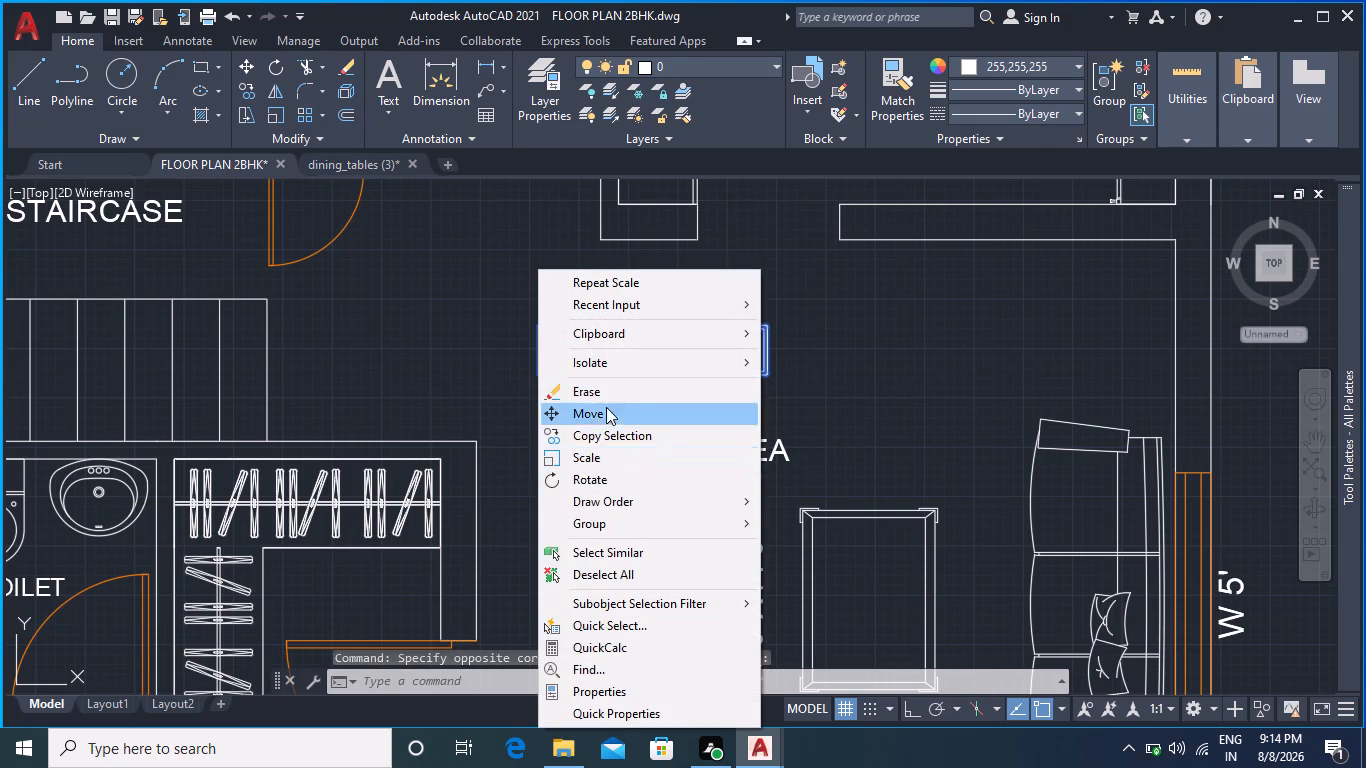
click(598, 525)
click(794, 528)
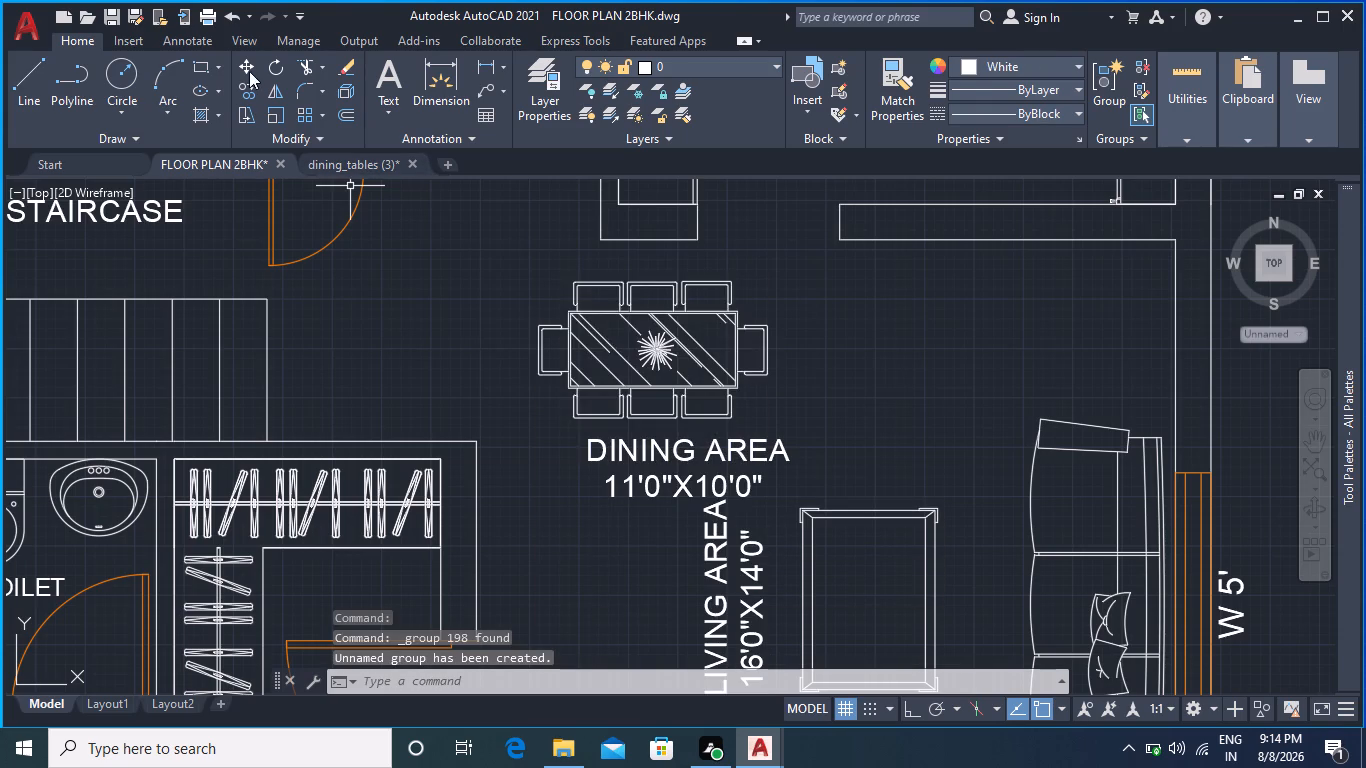
Move the grouped dining table set a short distance horizontally, away from the staircase, so it sits centred above the DINING AREA label.
click(247, 67)
click(672, 385)
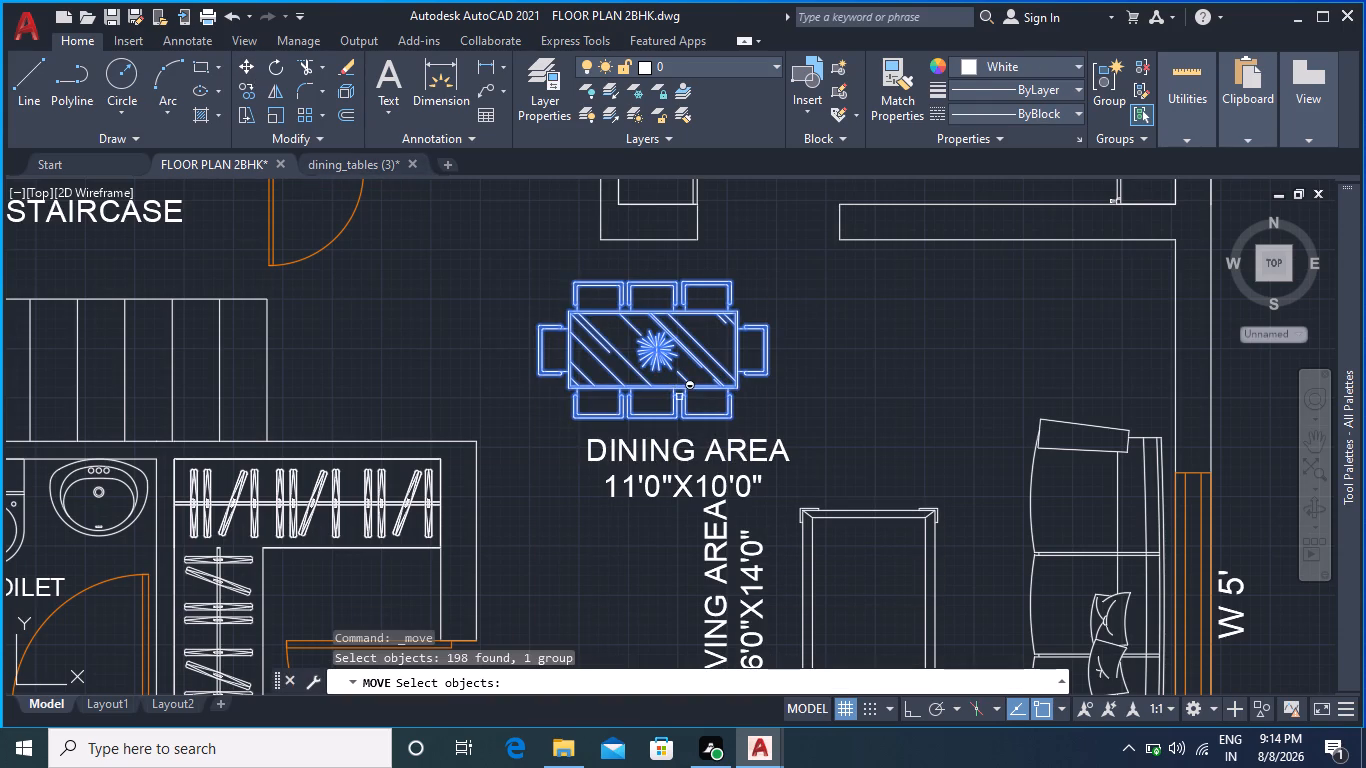
key(Return)
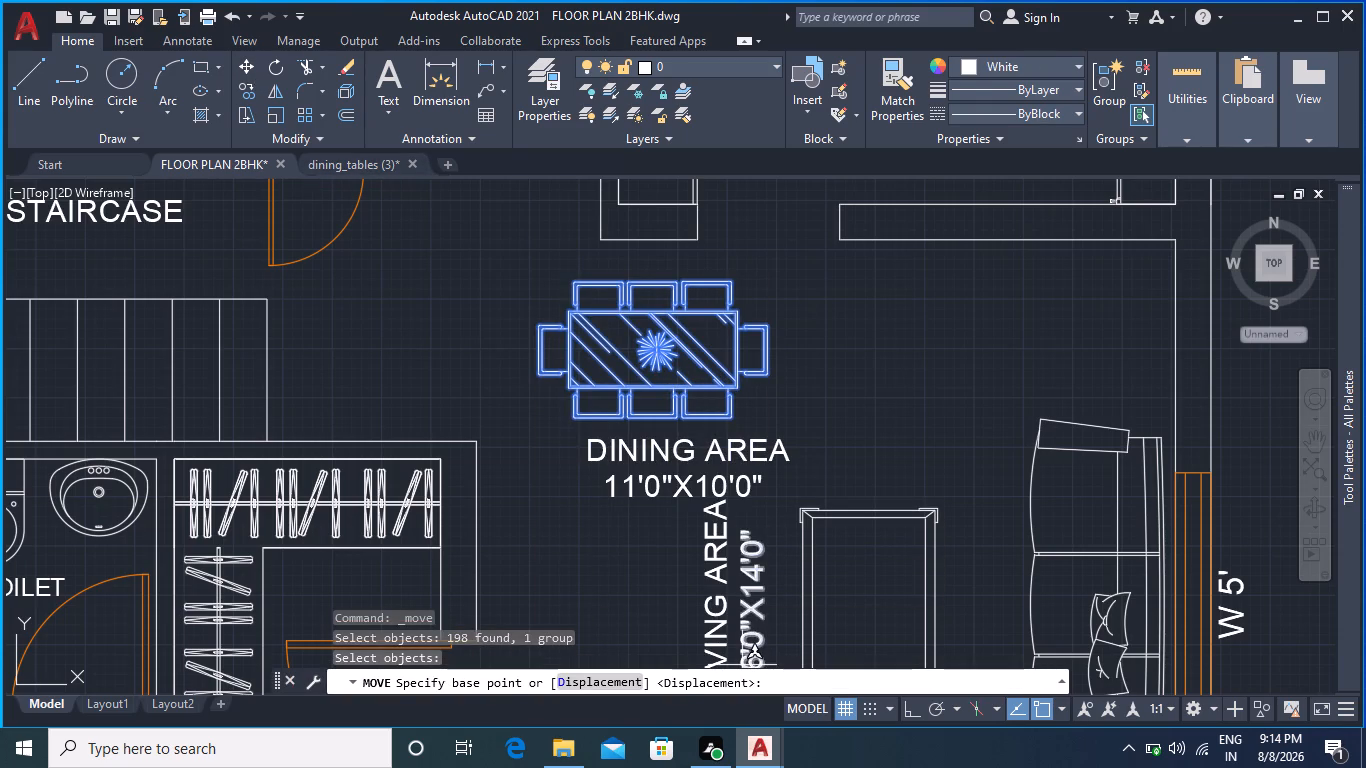
click(539, 377)
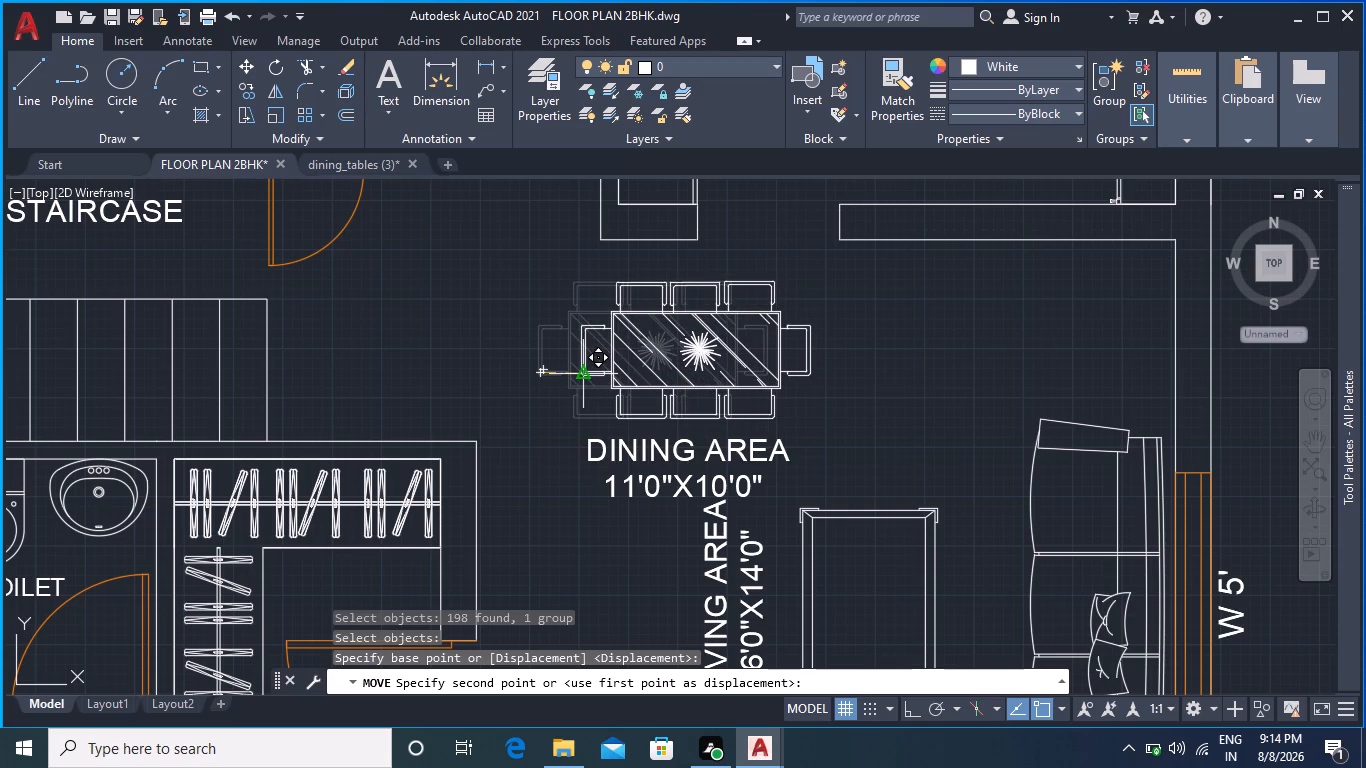
click(577, 368)
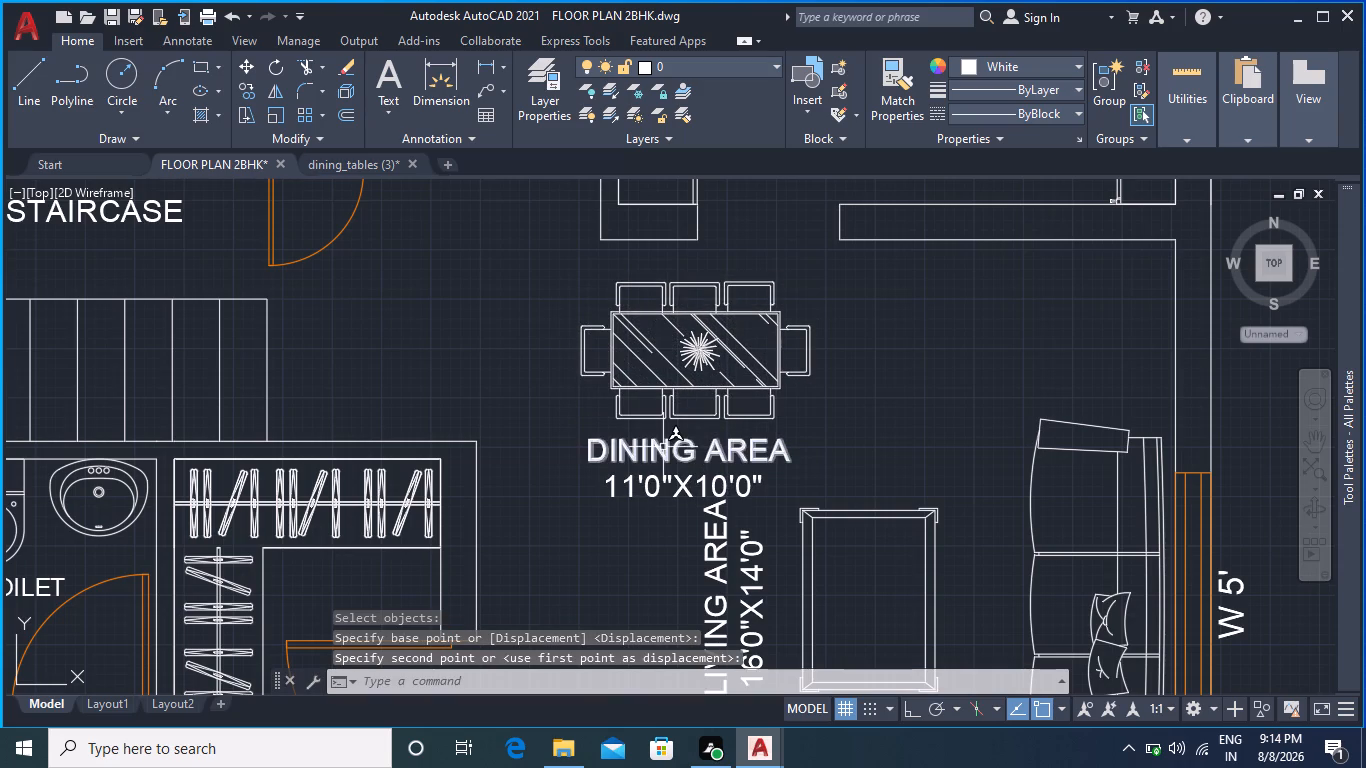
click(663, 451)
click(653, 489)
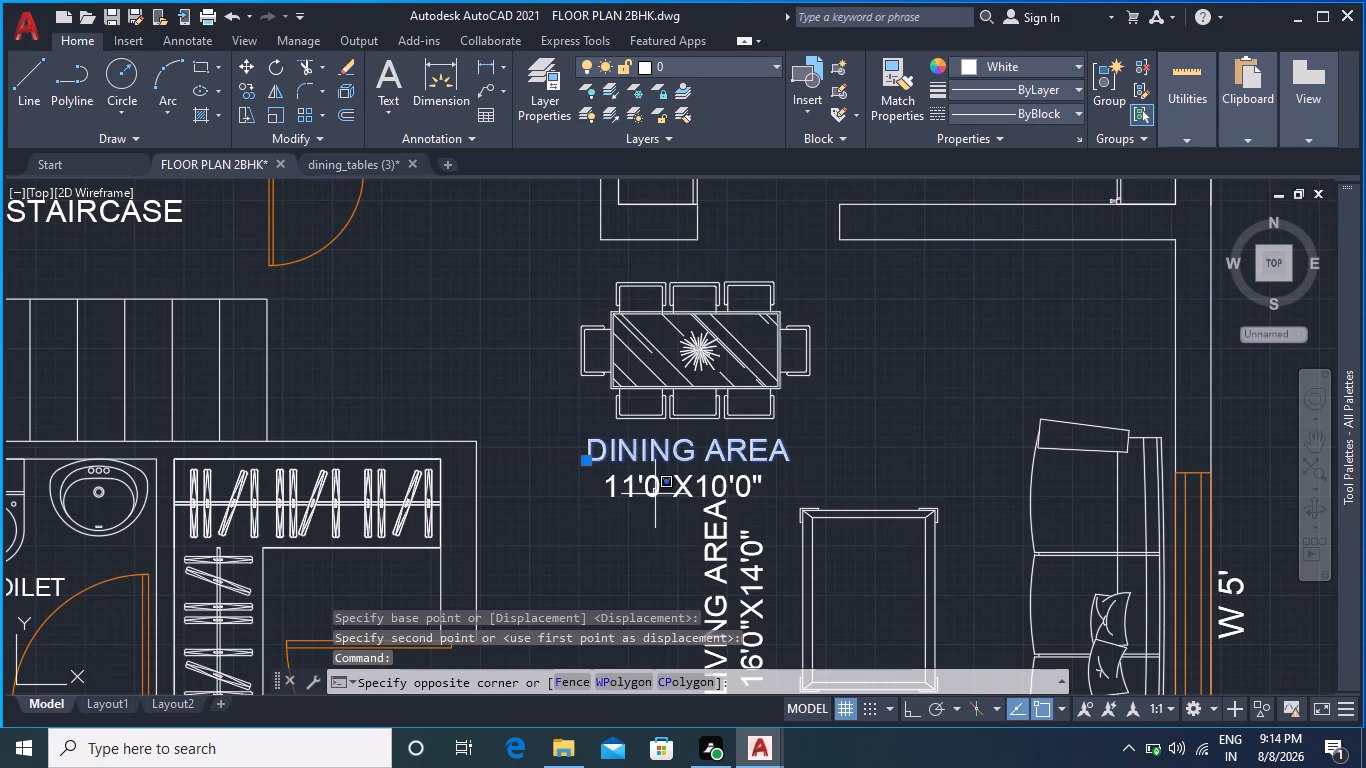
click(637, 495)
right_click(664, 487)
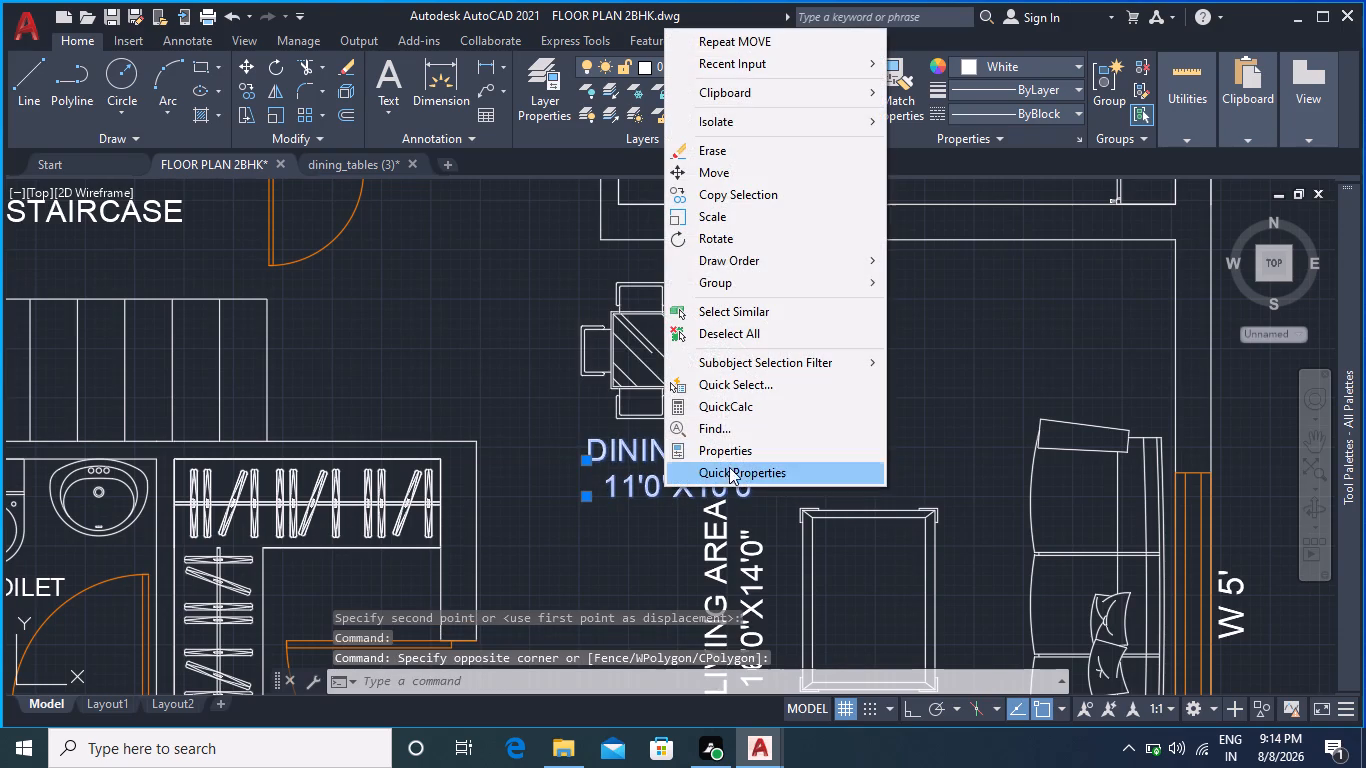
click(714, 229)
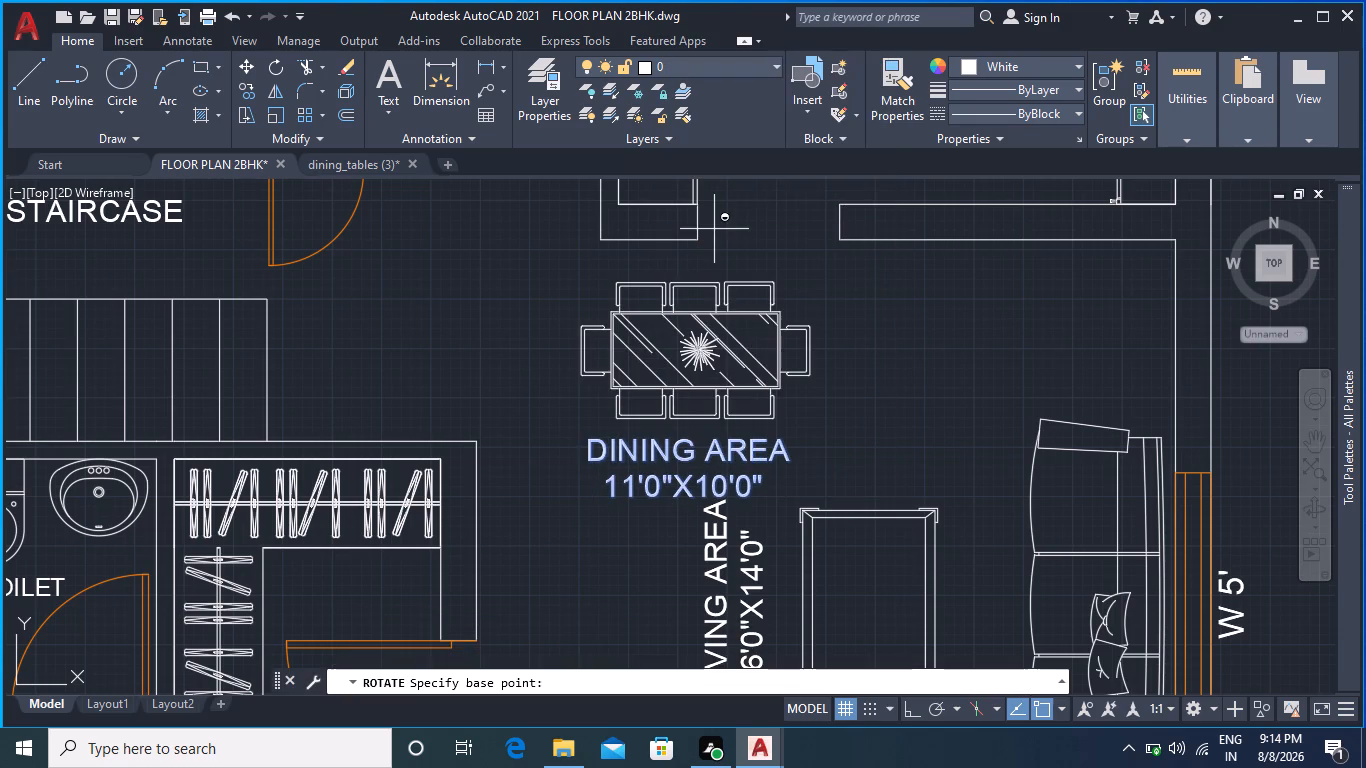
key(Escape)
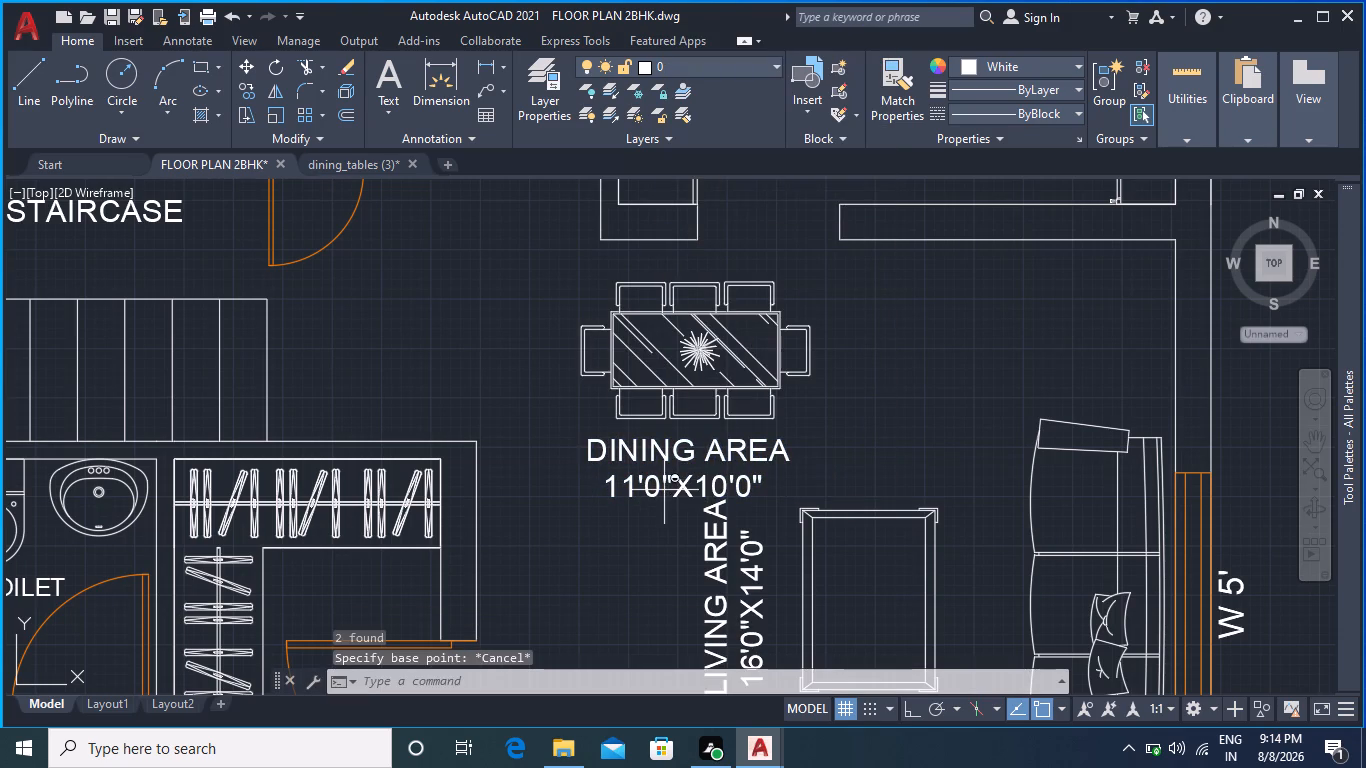
Scale the DINING AREA label and its 11'0"X10'0" text together, using the dimension text's insertion point as base.
click(664, 490)
click(664, 449)
right_click(648, 488)
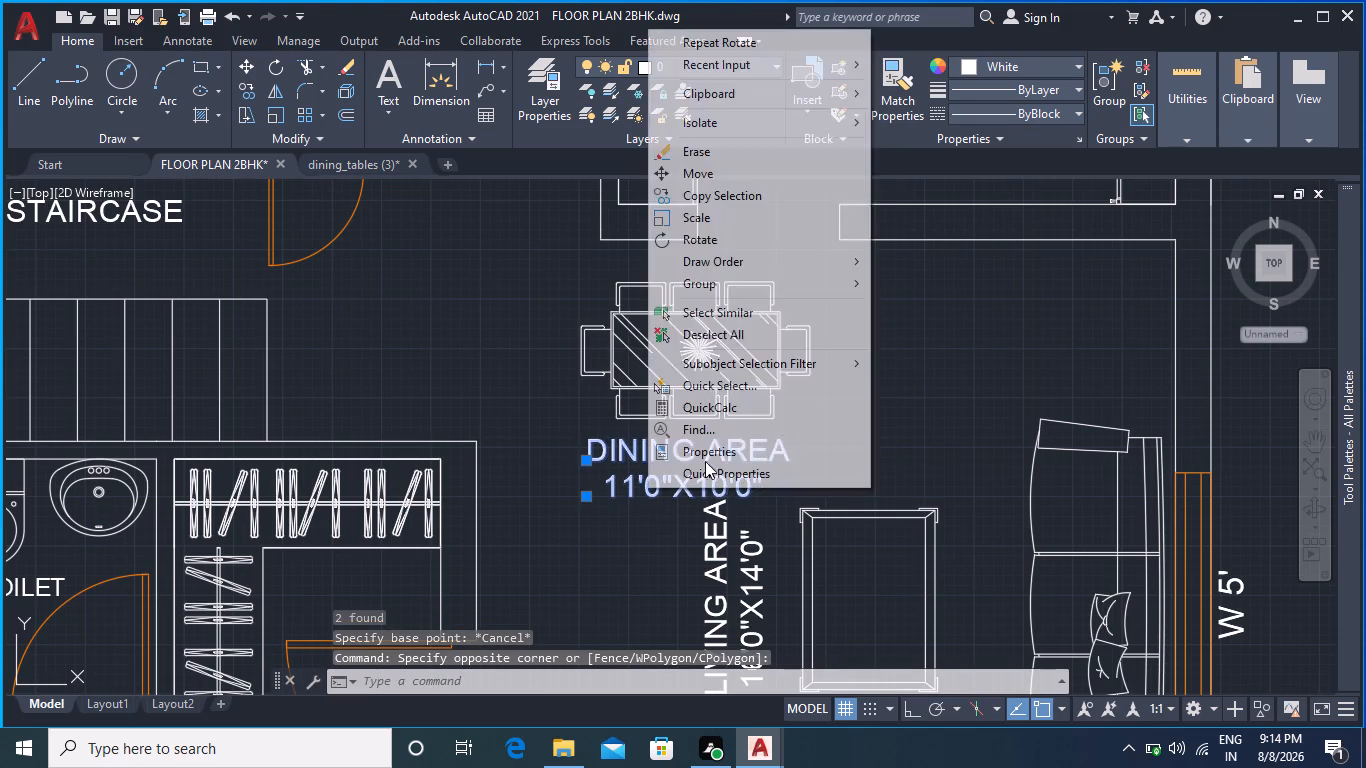
click(700, 221)
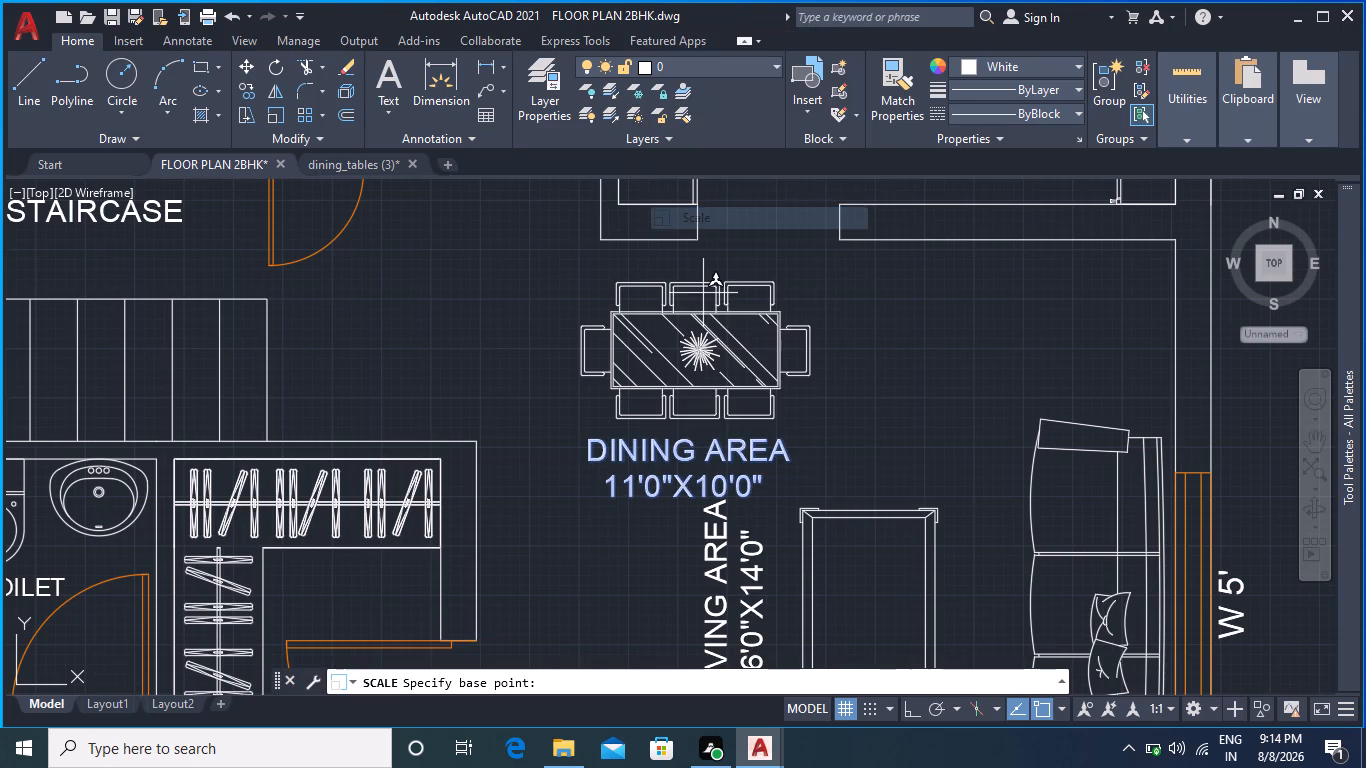
click(594, 498)
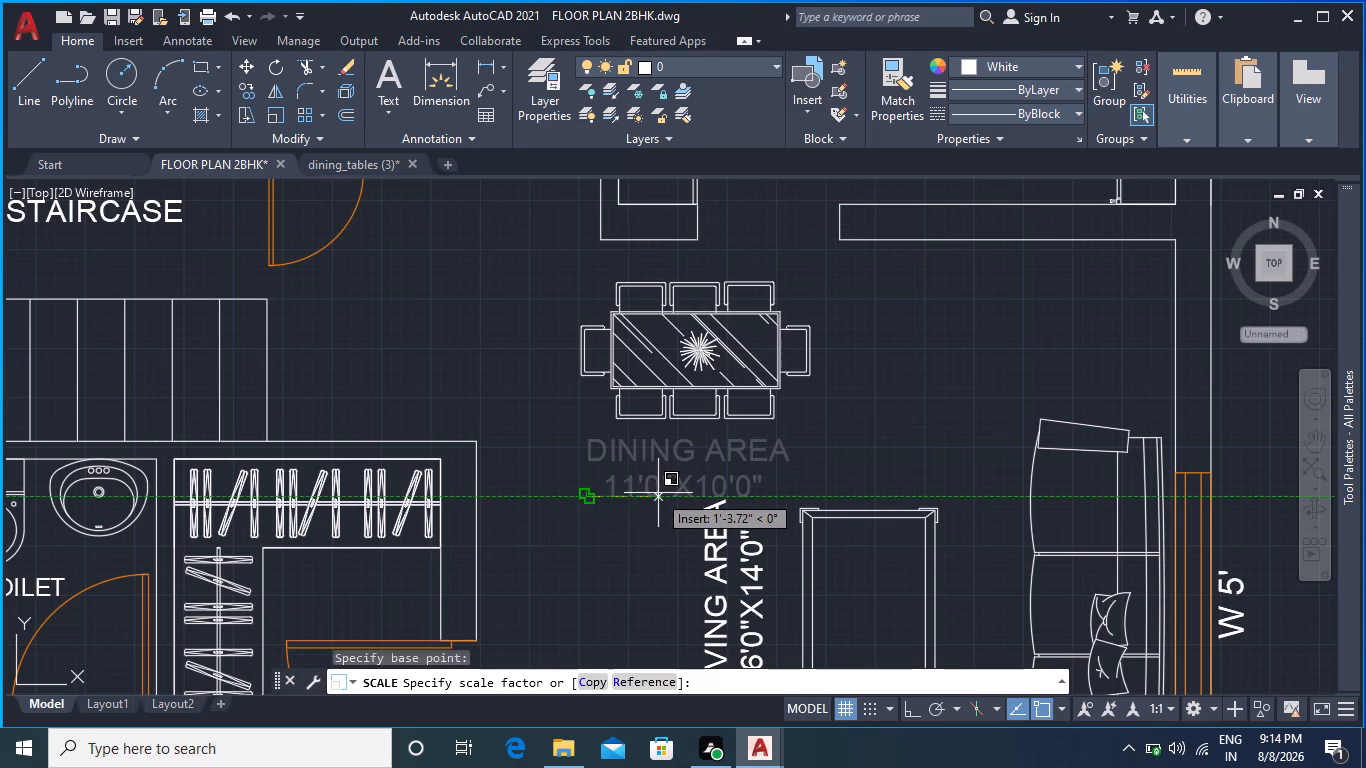
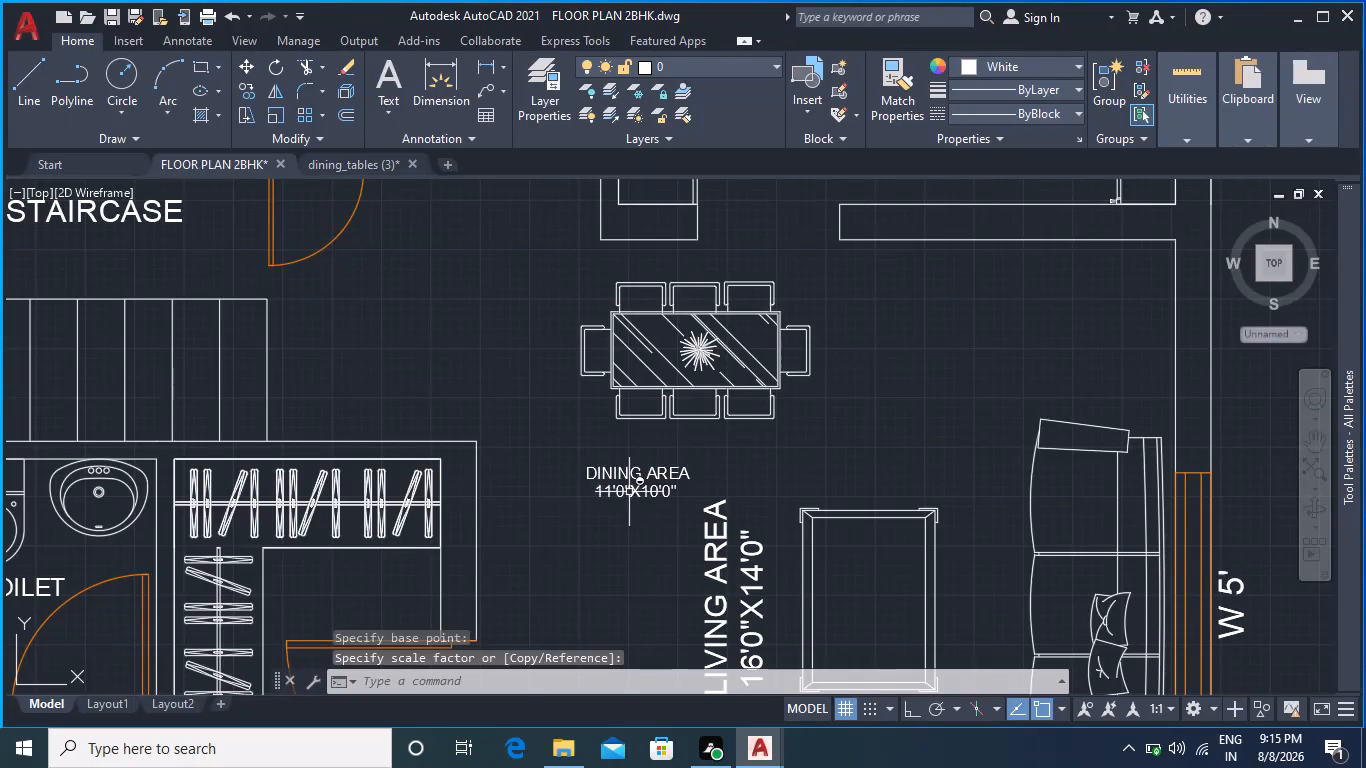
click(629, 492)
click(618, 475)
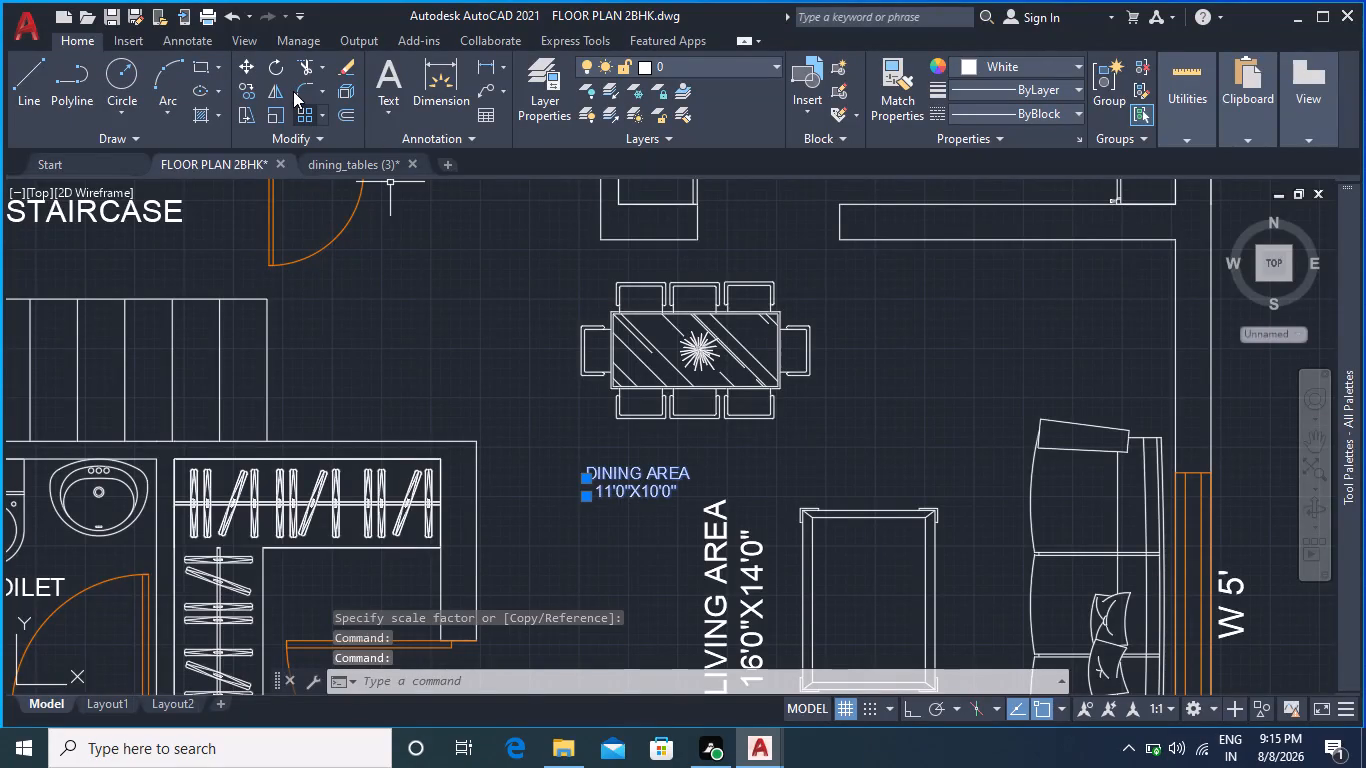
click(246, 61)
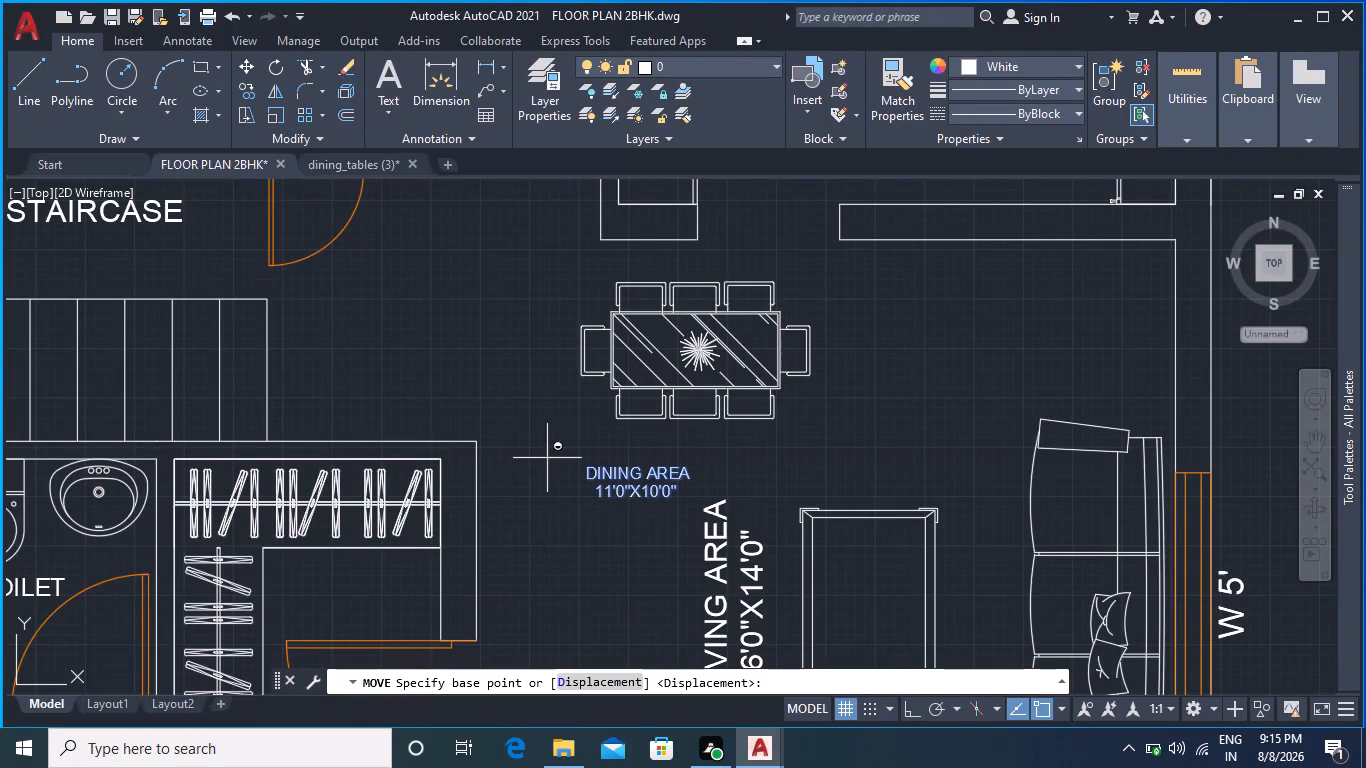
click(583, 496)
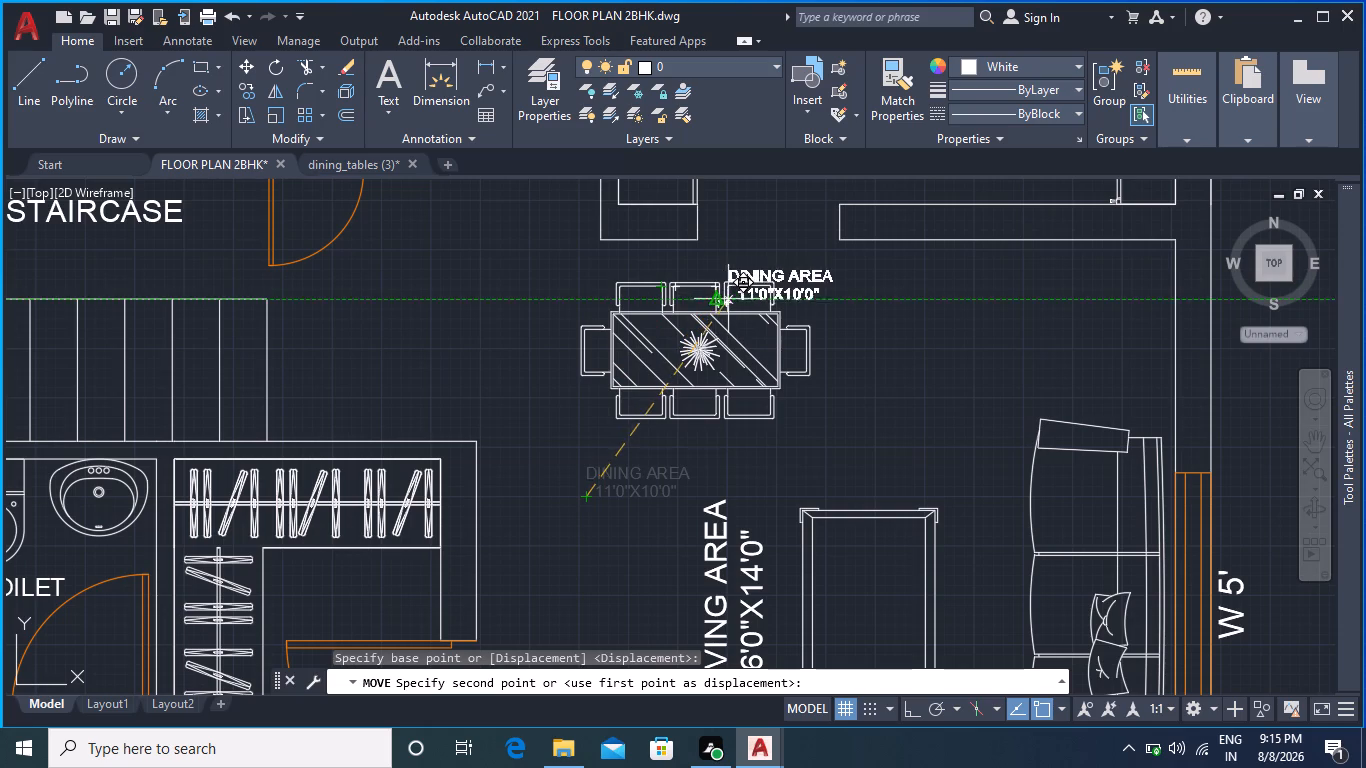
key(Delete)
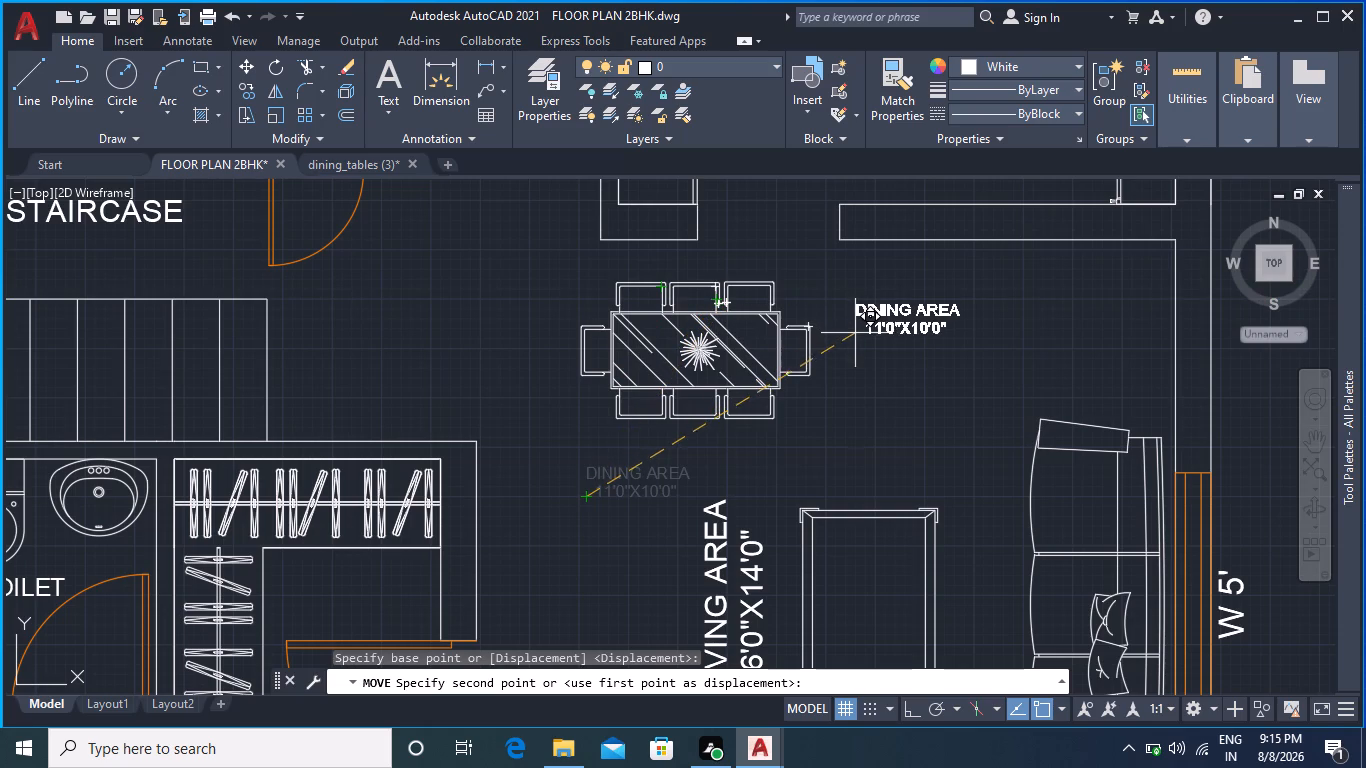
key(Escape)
Delete the DINING AREA label and its 11'0"X10'0" dimension text below the dining table set.
click(630, 492)
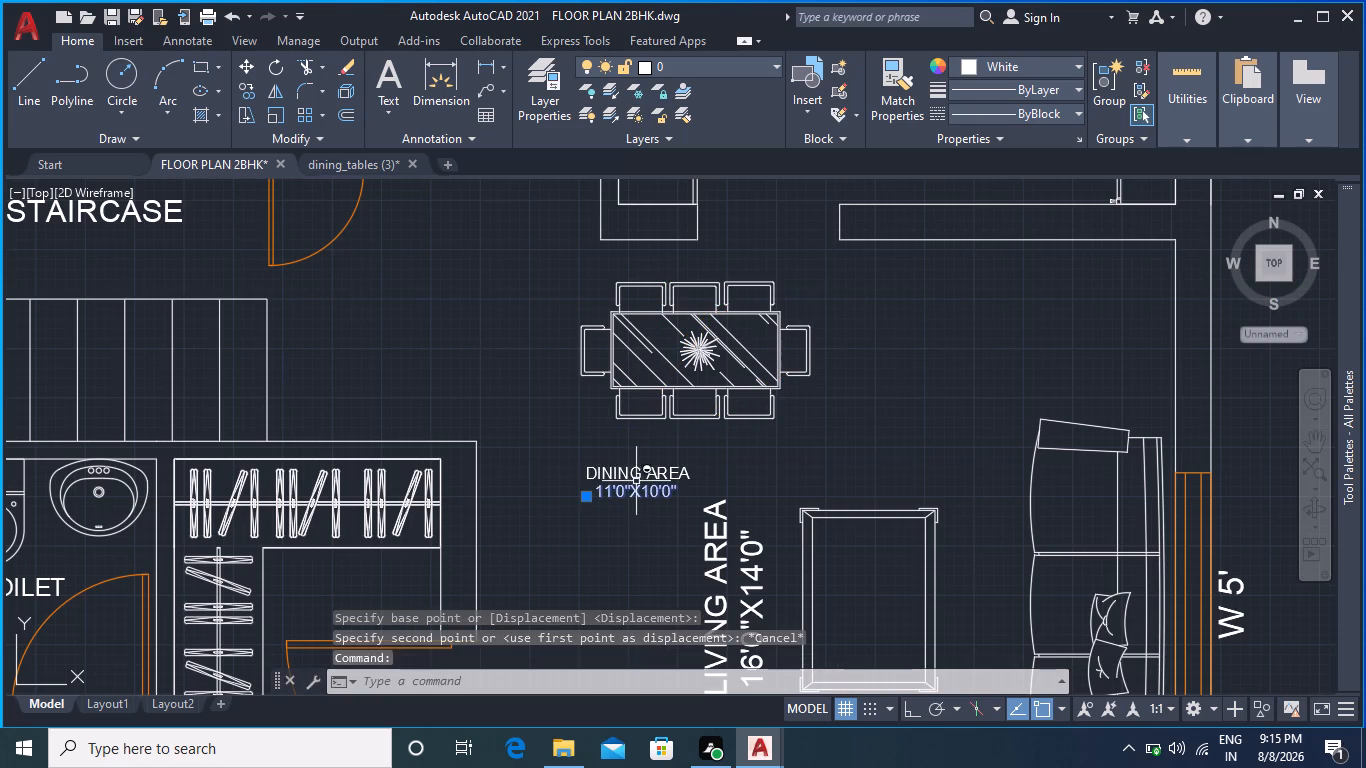
click(636, 473)
key(Delete)
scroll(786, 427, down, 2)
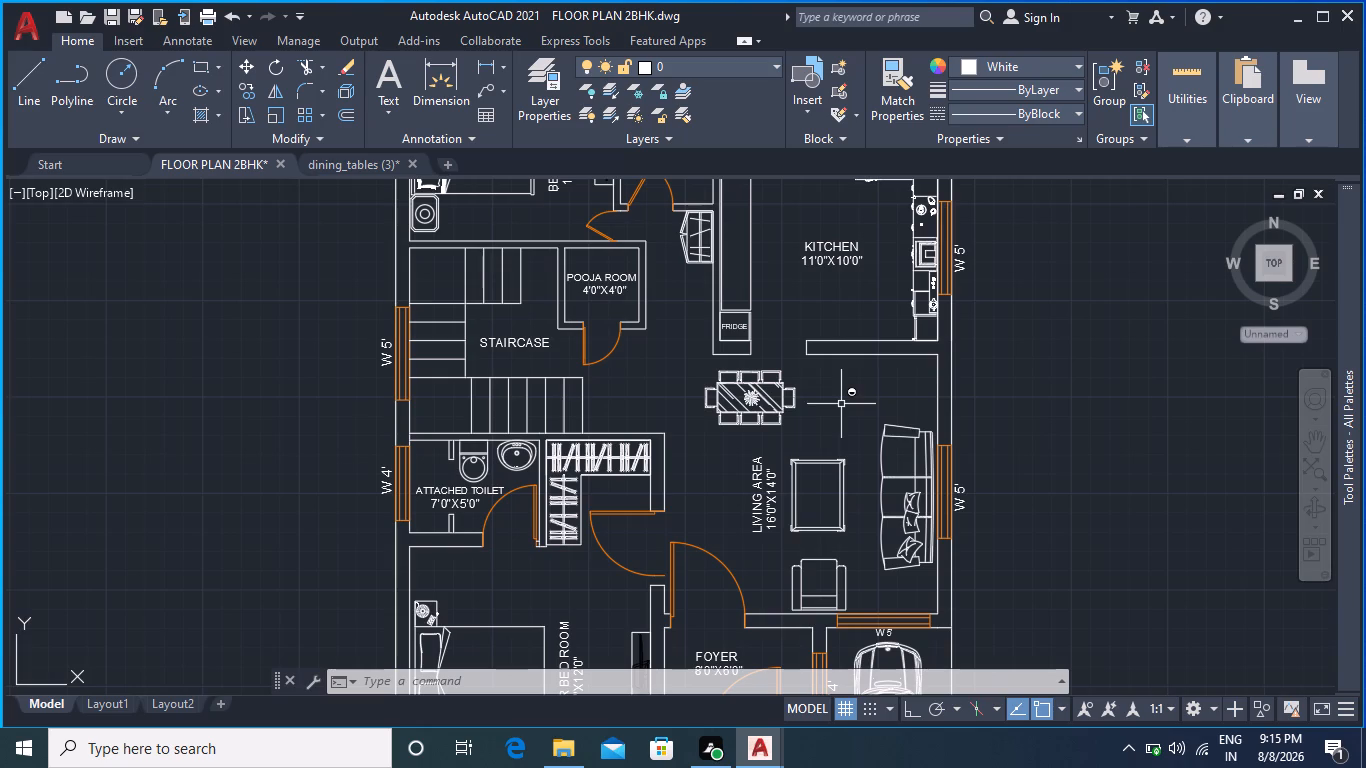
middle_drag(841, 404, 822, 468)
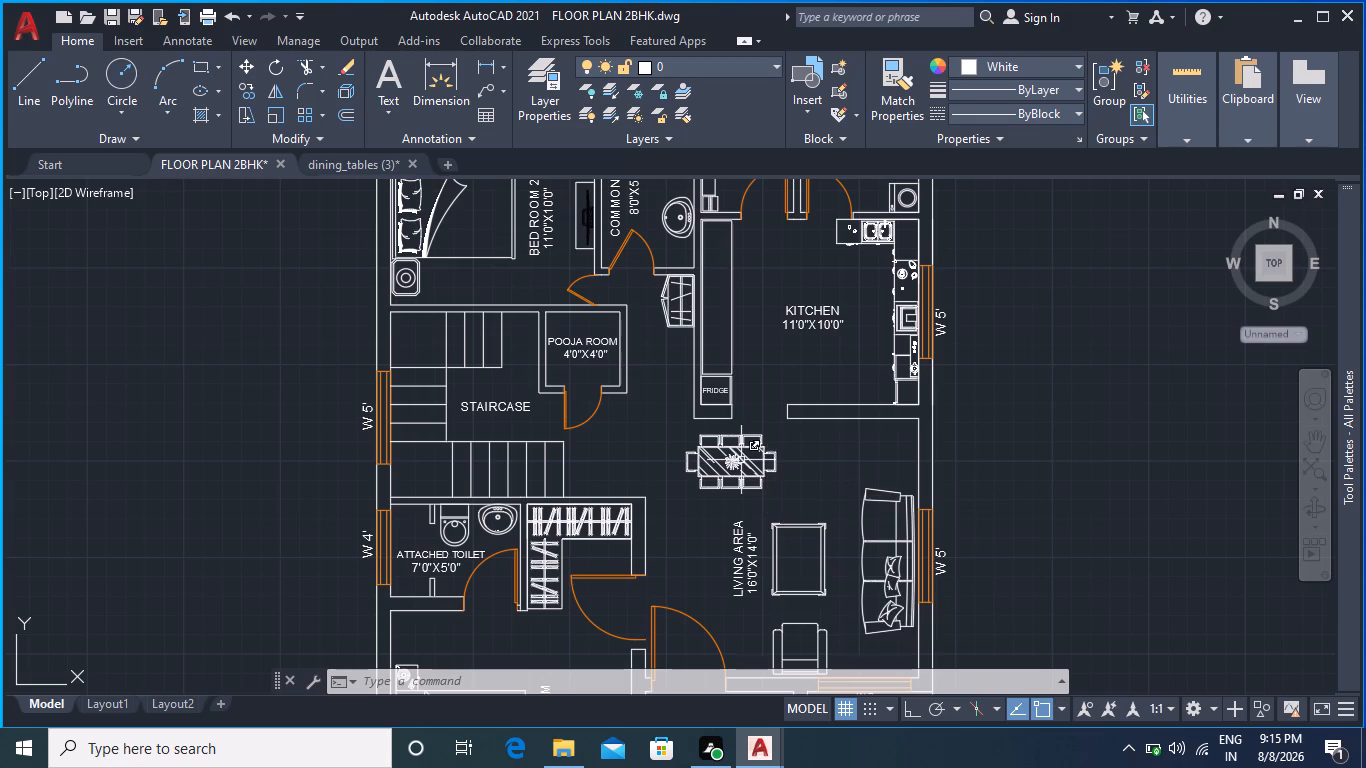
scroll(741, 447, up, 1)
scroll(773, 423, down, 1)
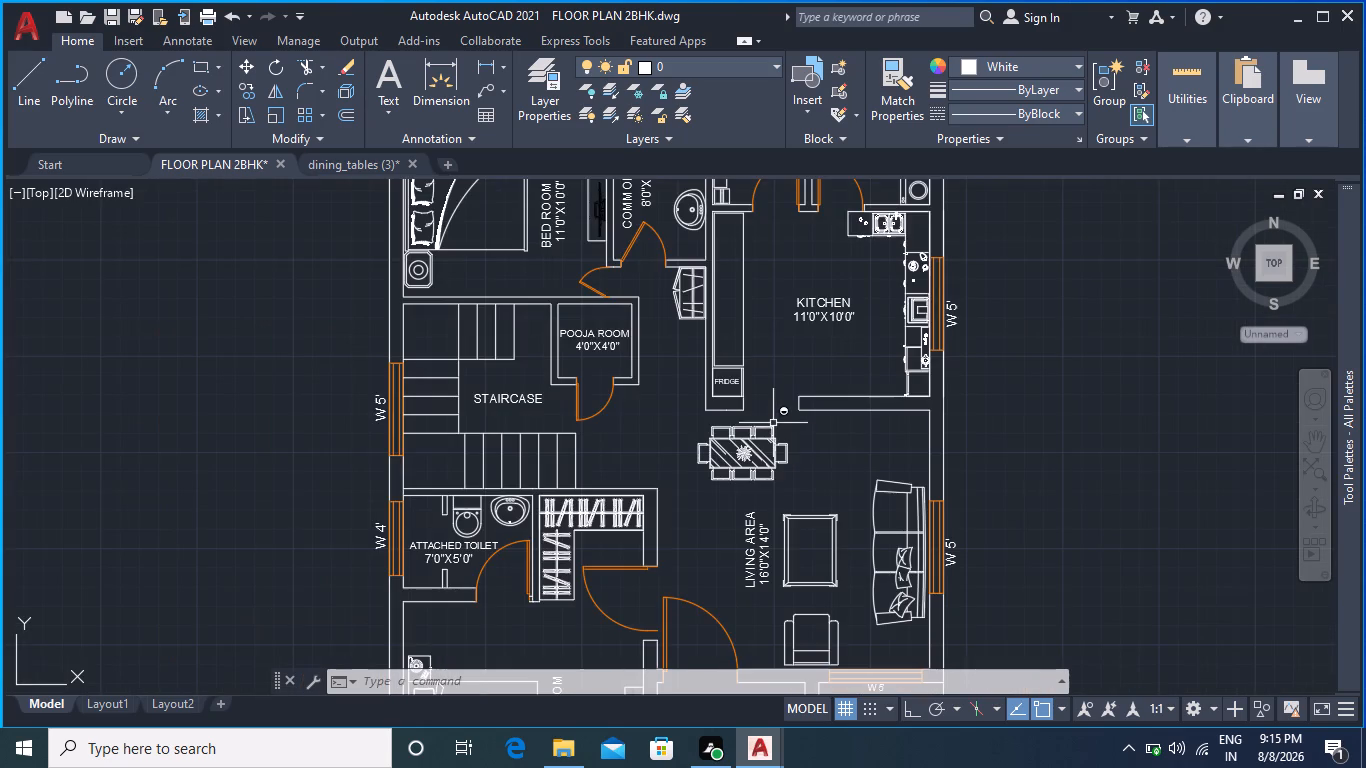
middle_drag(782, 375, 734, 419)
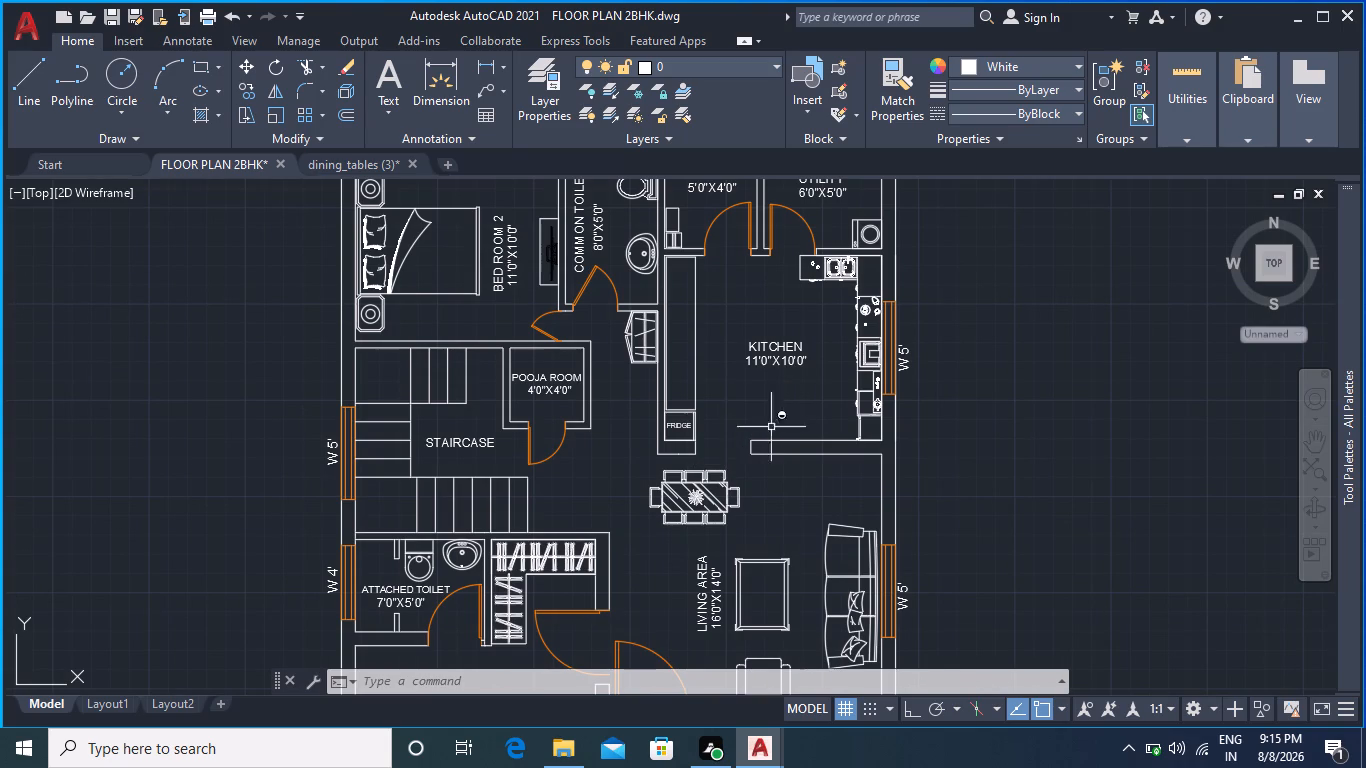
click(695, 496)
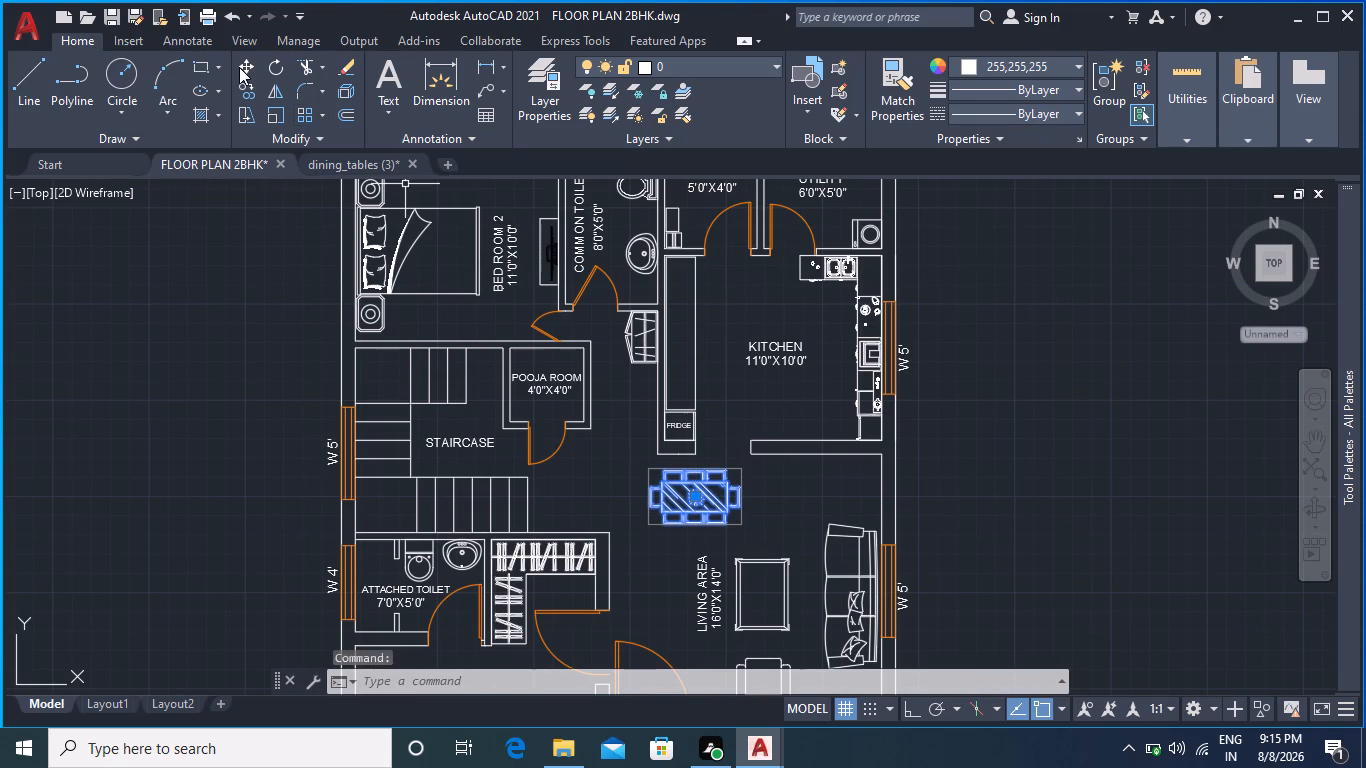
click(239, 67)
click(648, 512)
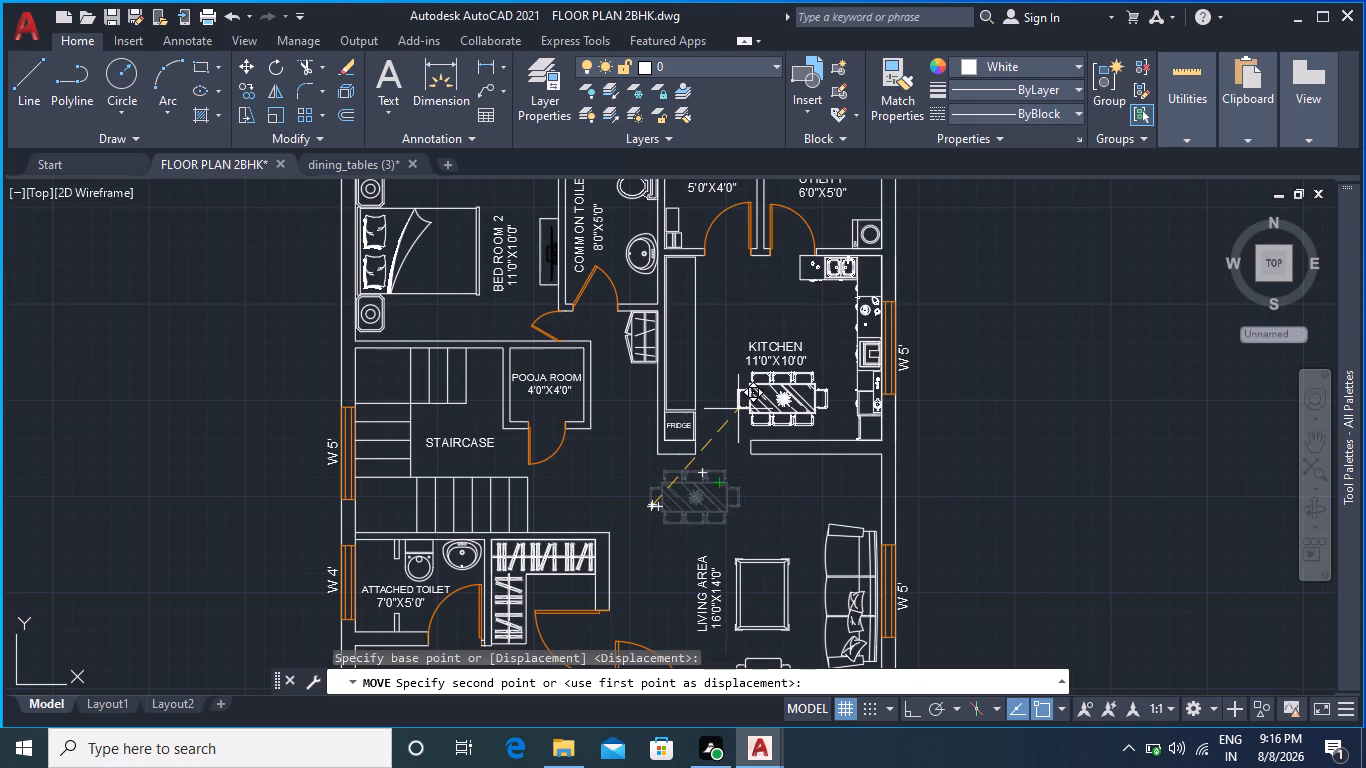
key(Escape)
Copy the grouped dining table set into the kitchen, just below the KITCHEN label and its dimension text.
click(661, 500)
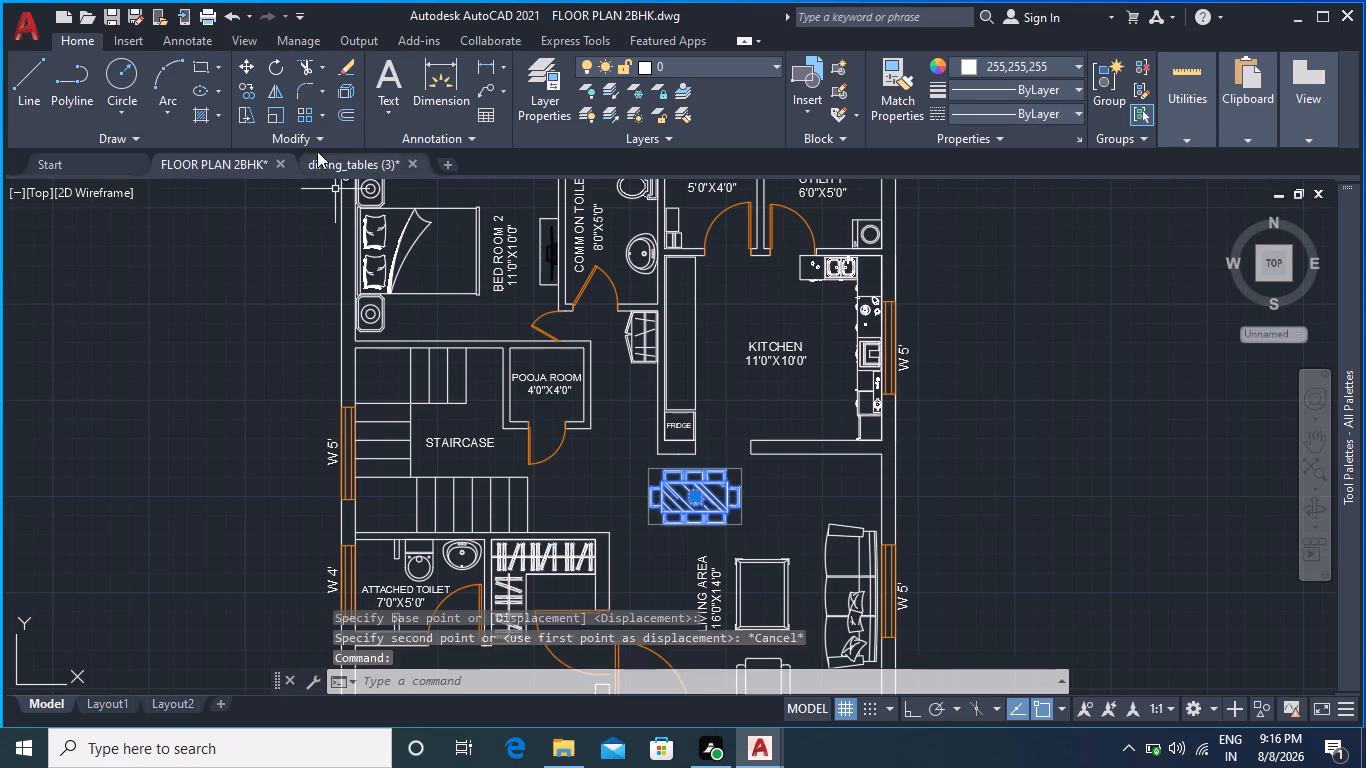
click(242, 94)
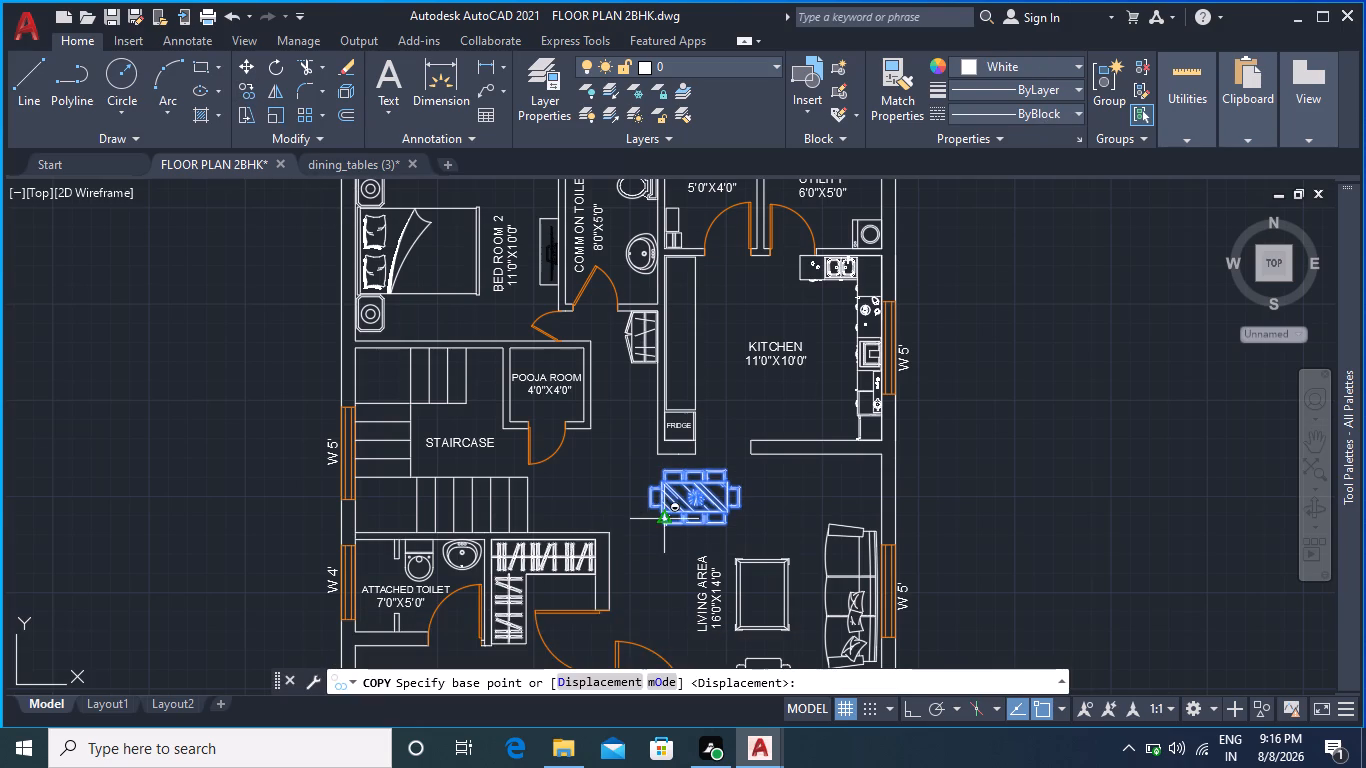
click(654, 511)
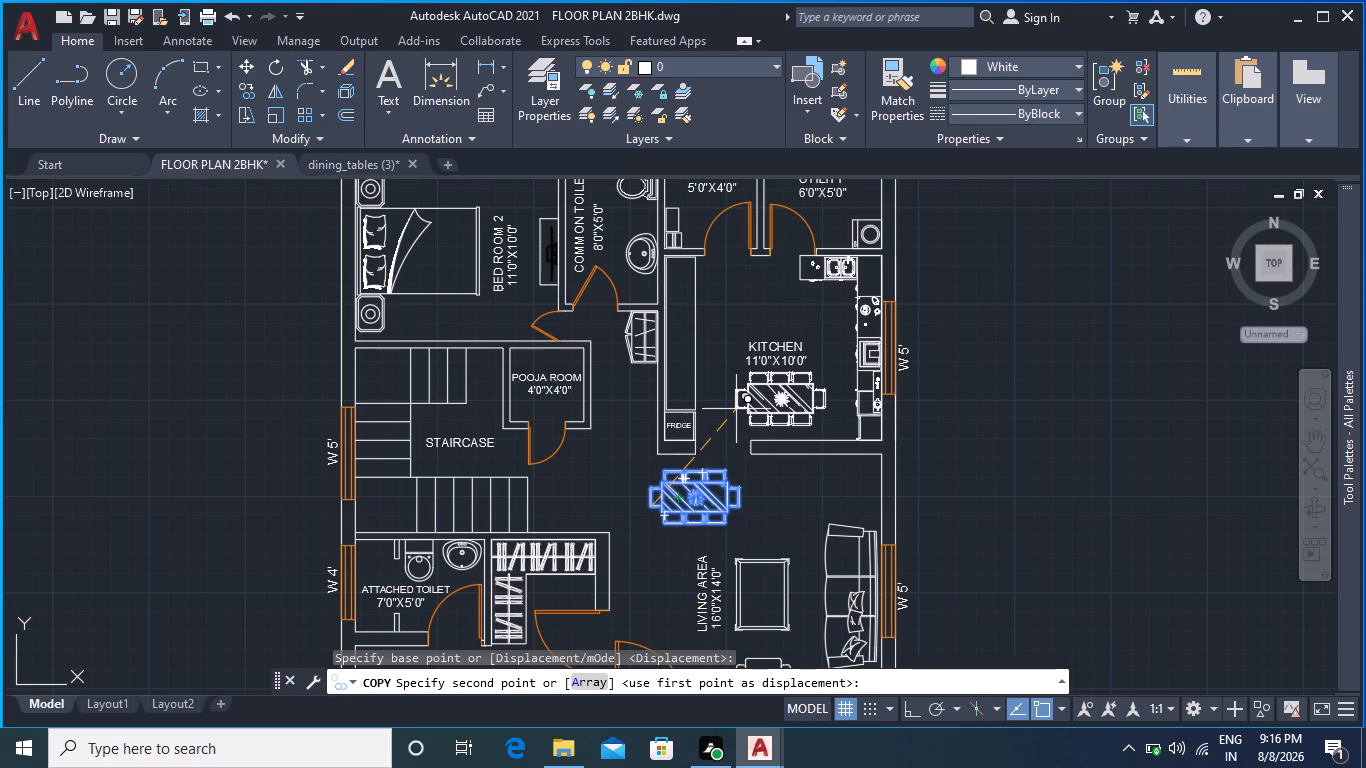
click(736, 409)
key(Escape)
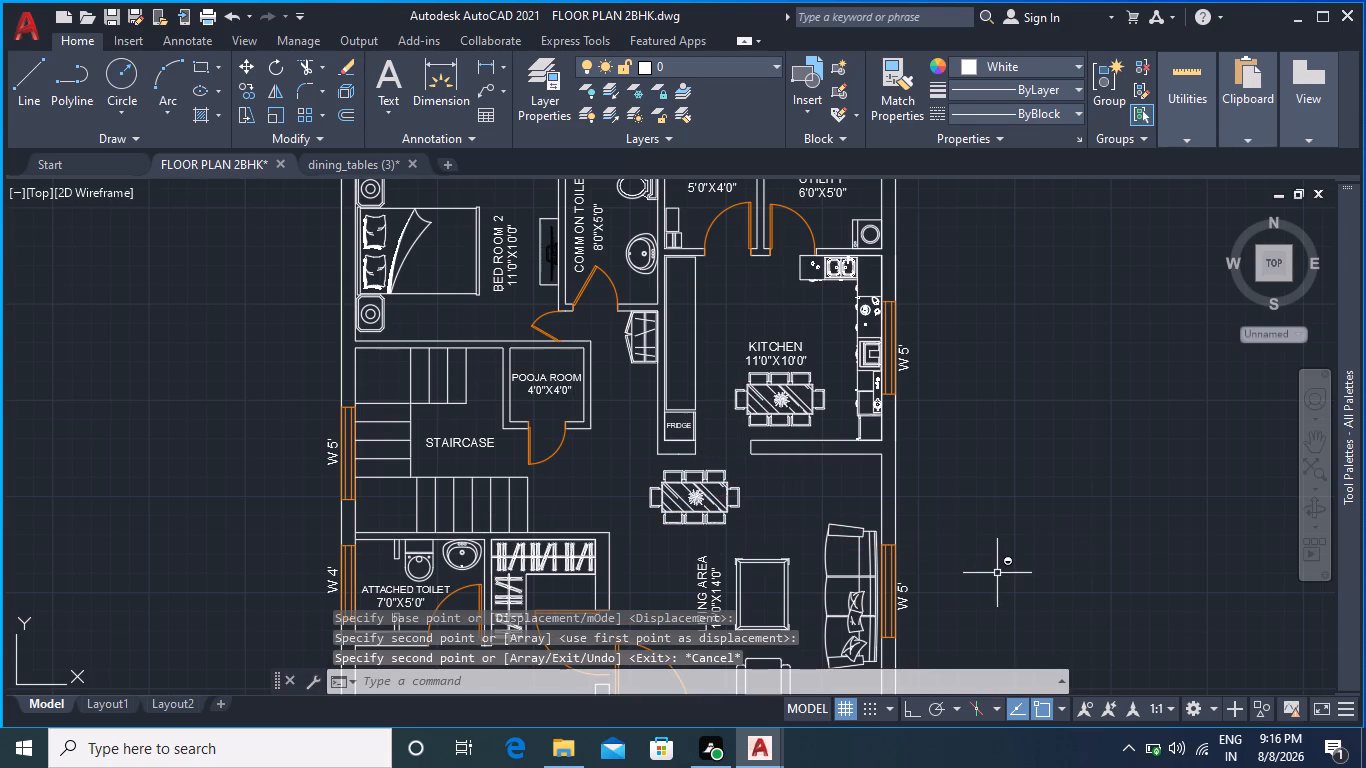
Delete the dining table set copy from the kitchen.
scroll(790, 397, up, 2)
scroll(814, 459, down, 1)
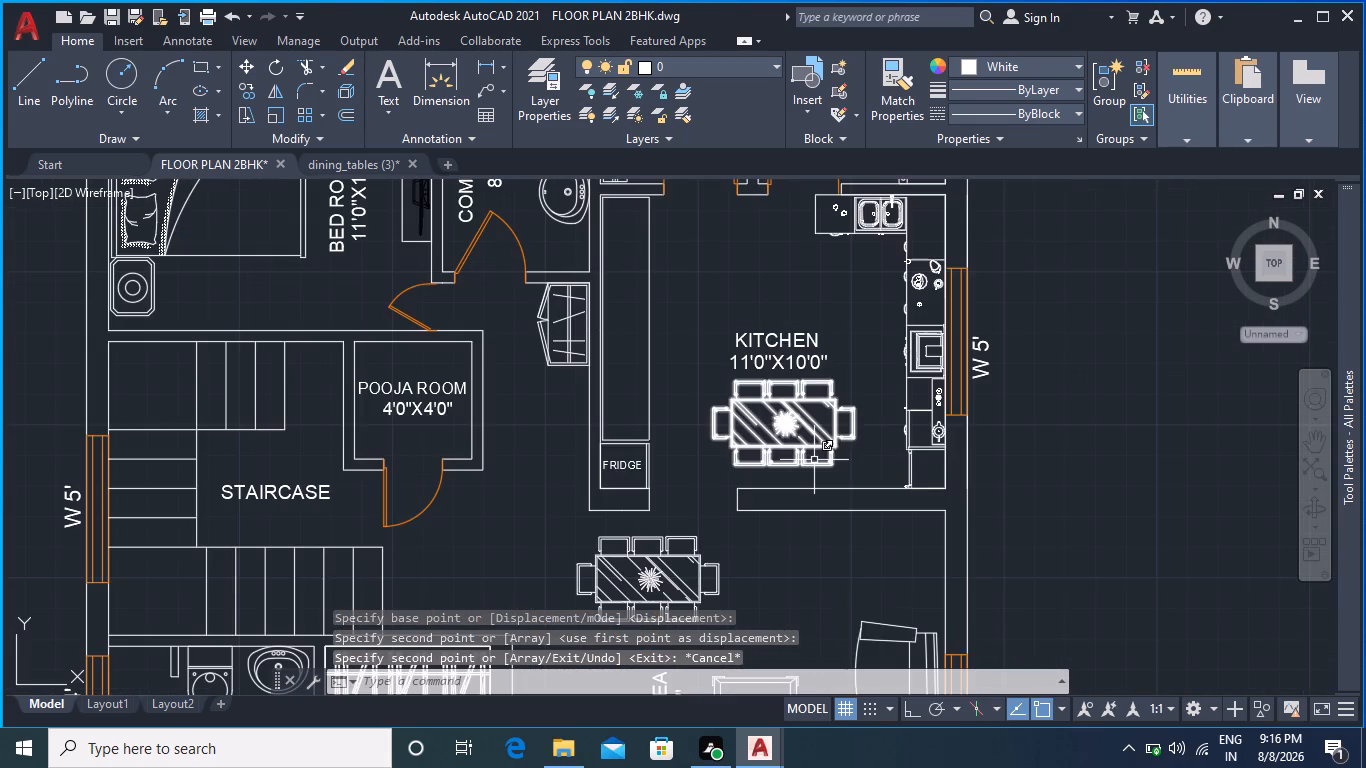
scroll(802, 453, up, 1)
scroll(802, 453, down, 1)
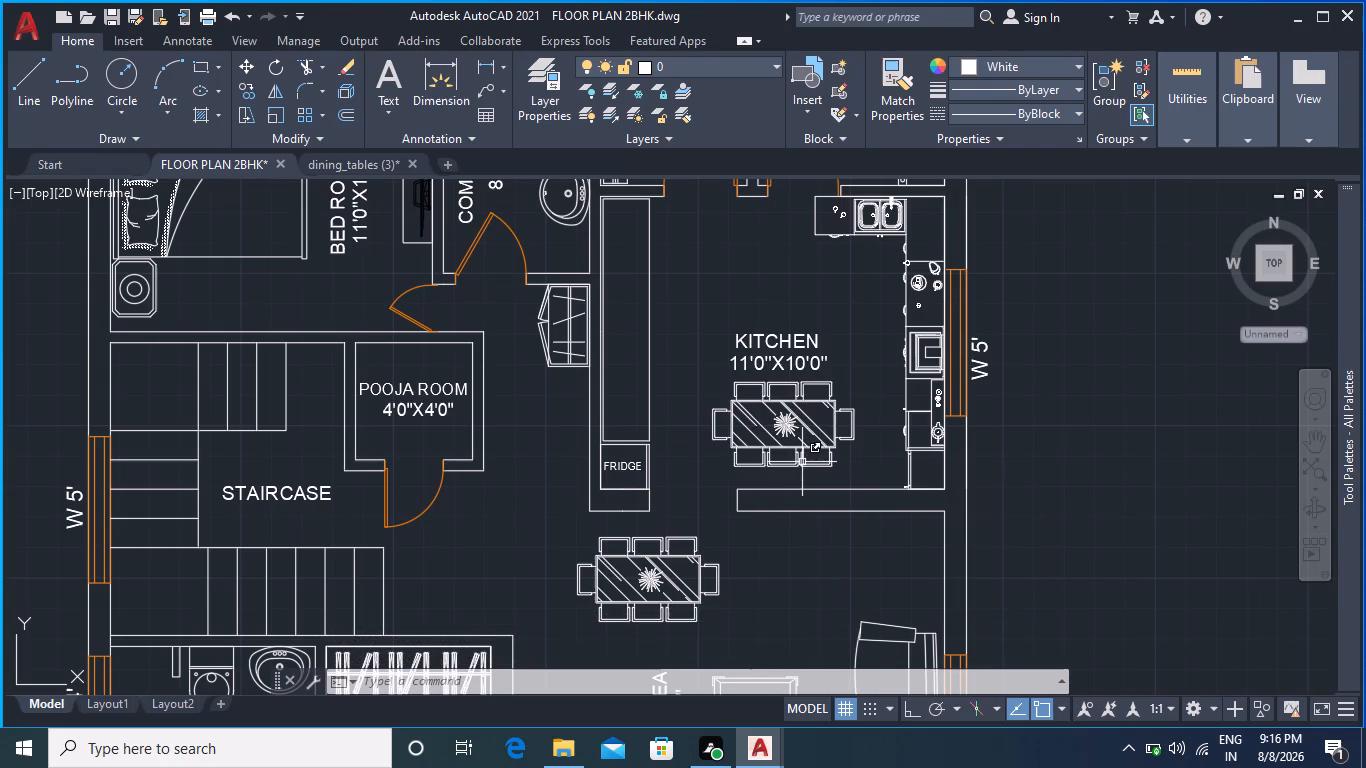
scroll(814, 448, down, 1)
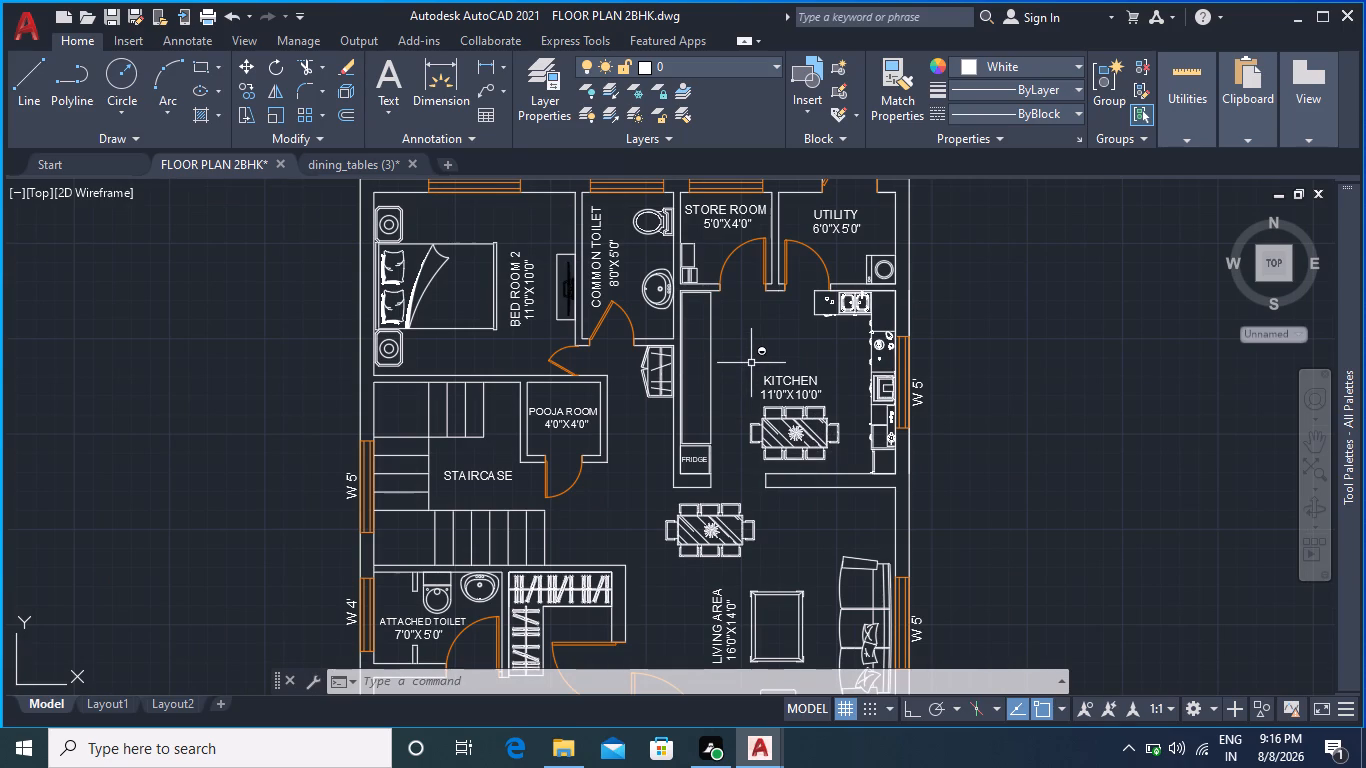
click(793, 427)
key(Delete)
Scale the remaining dining table set down slightly, freehand, from the lower corner of the chair on the staircase side.
middle_drag(823, 534, 805, 425)
scroll(799, 440, down, 2)
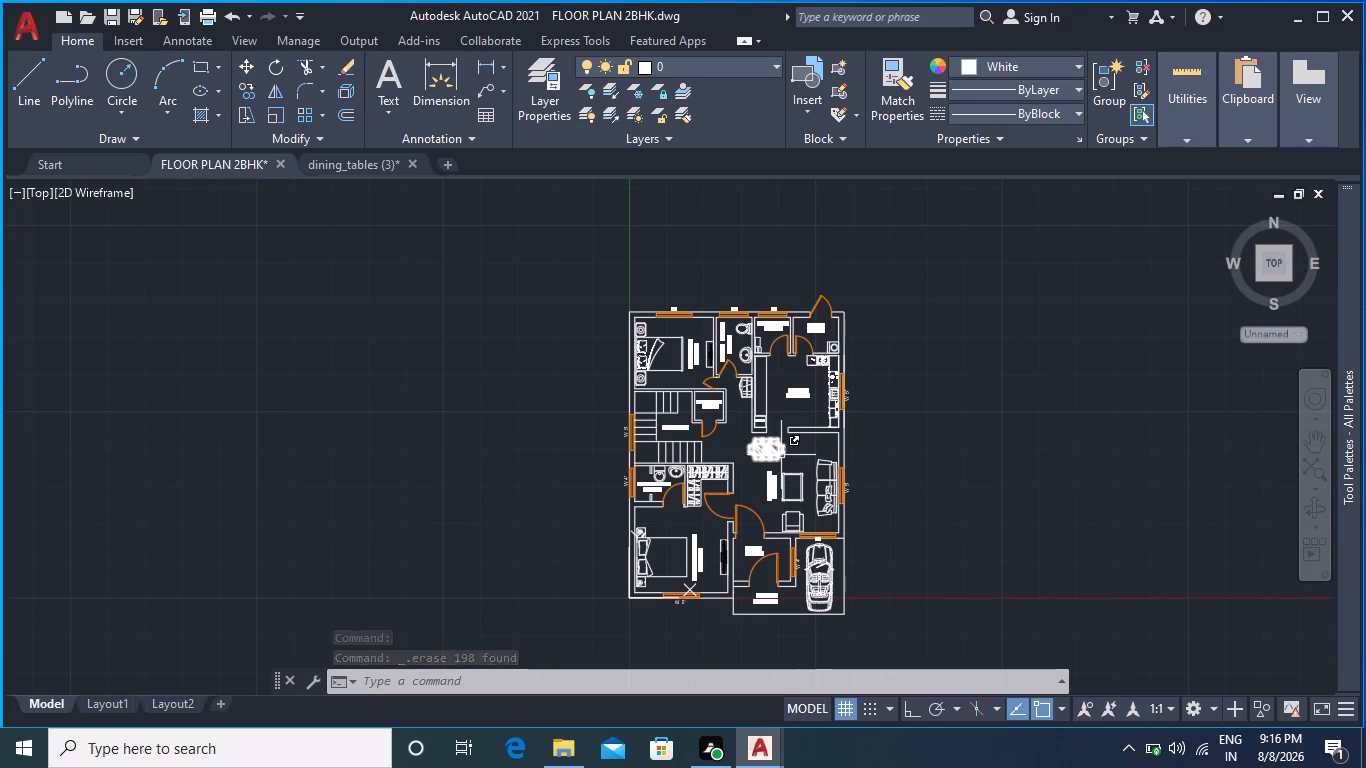
scroll(781, 457, up, 1)
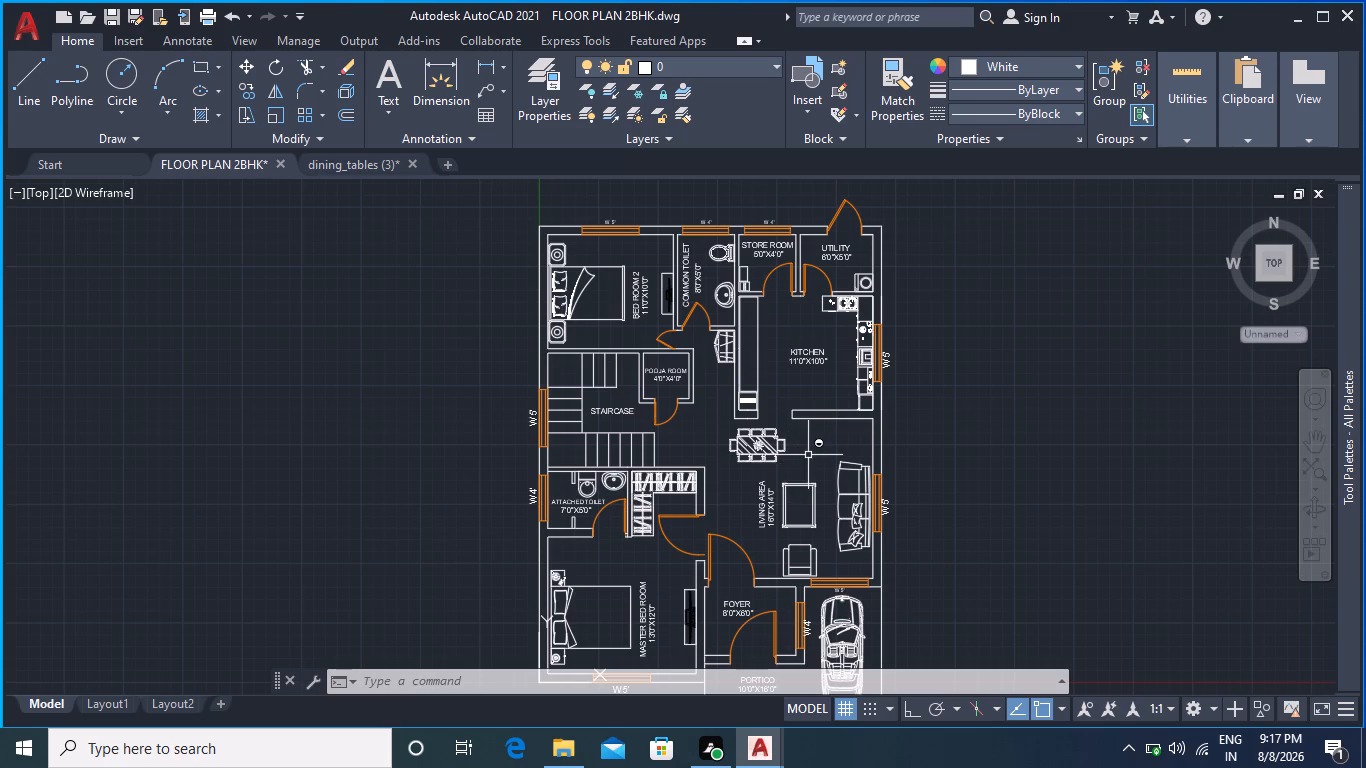
scroll(775, 467, up, 2)
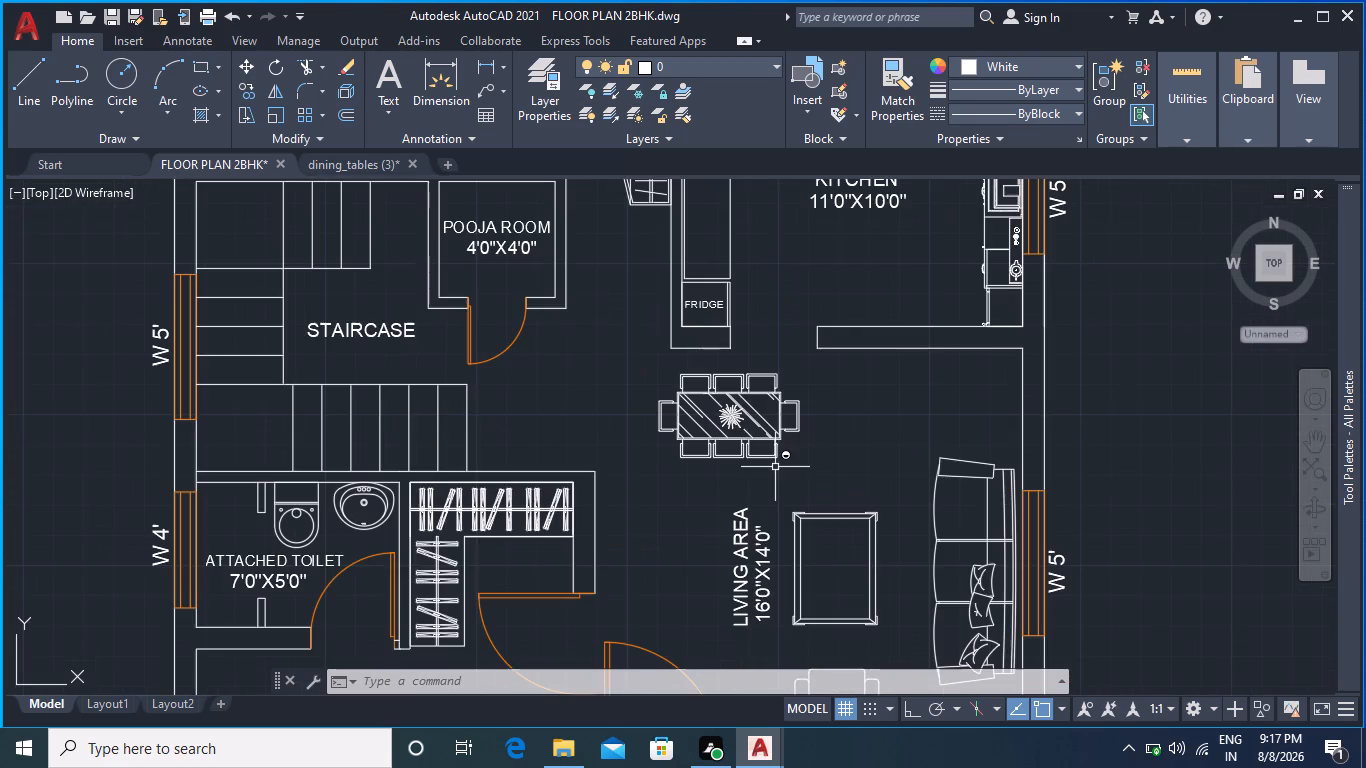
scroll(762, 415, up, 1)
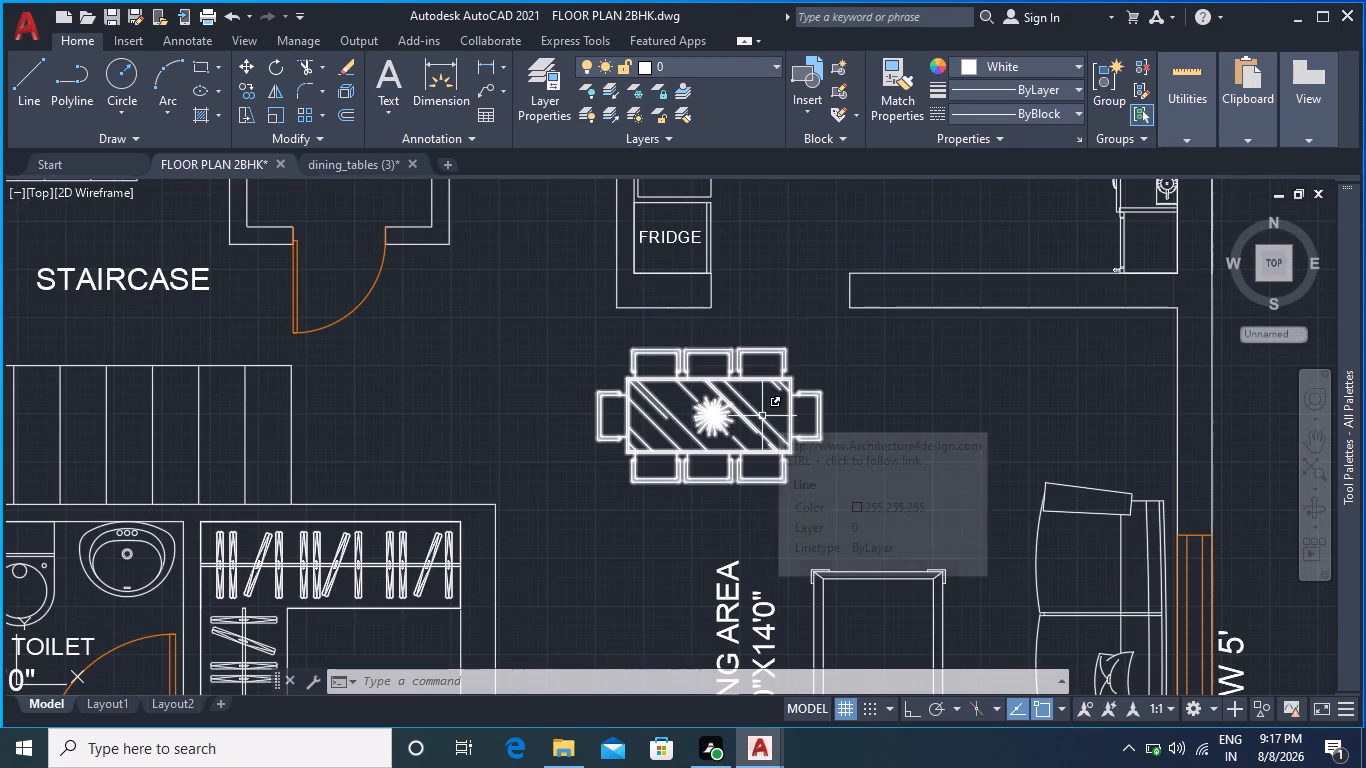
click(727, 423)
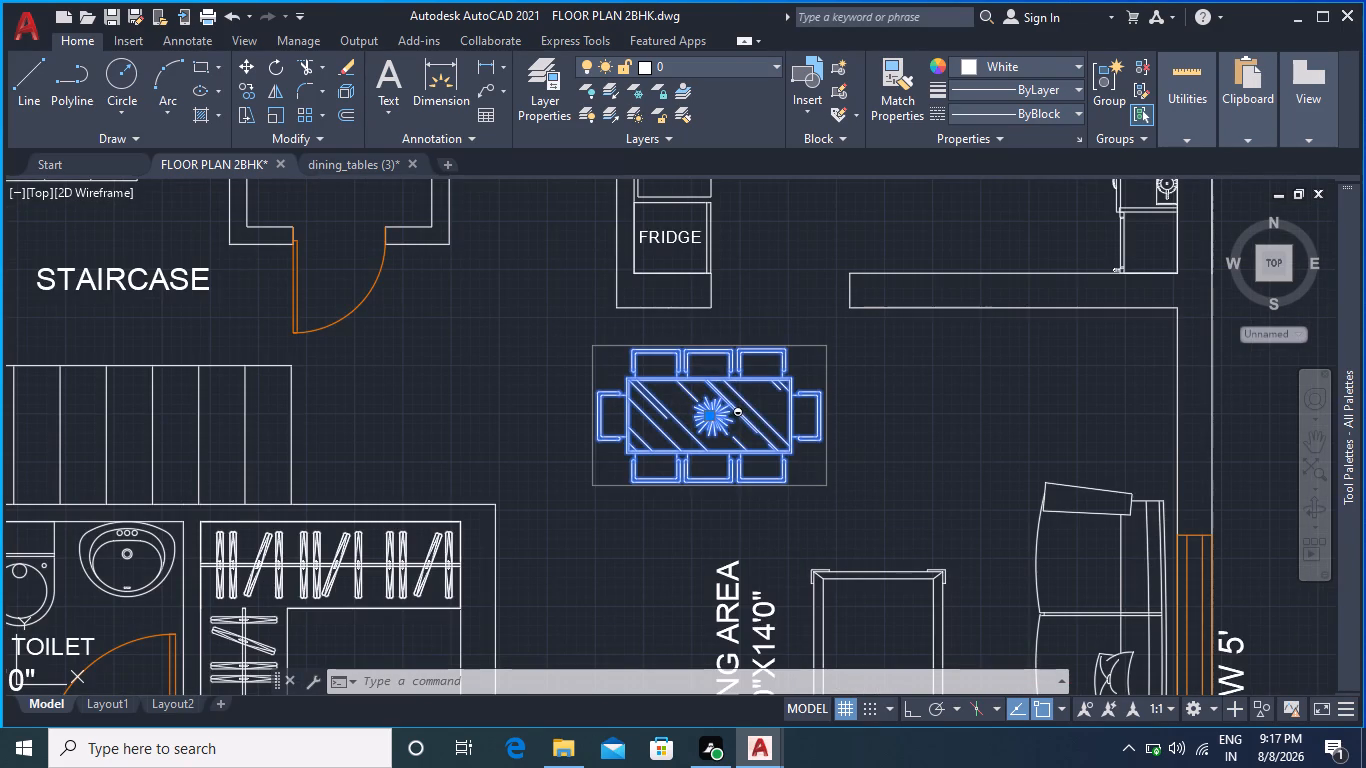
right_click(655, 445)
click(720, 456)
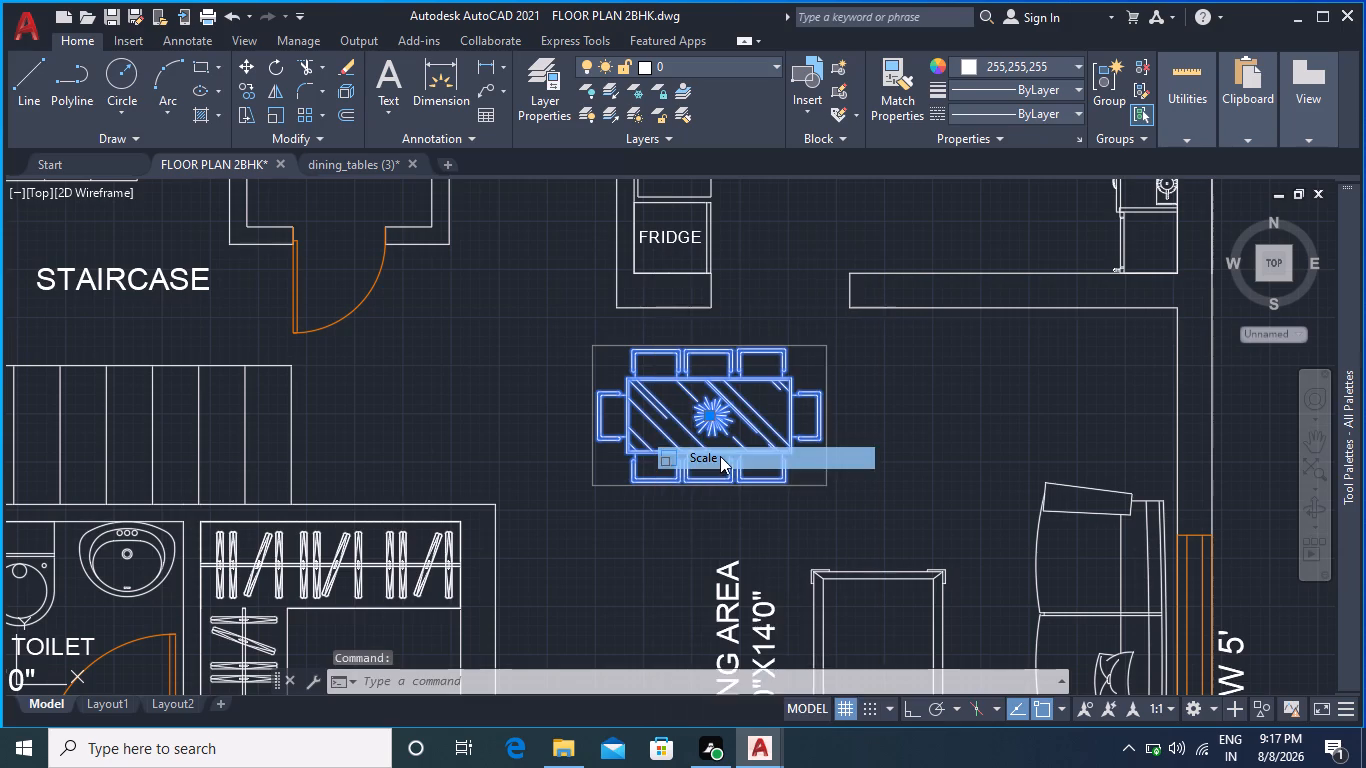
click(594, 444)
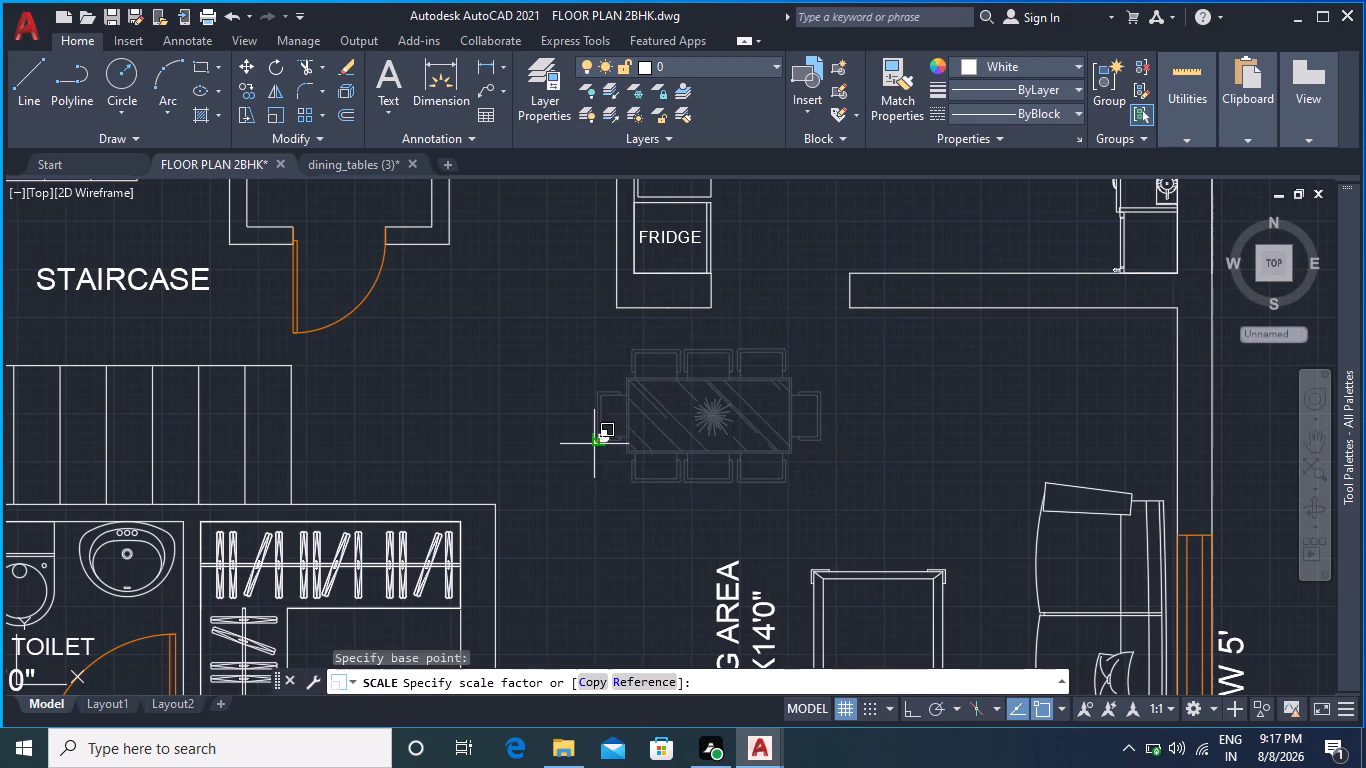
click(686, 466)
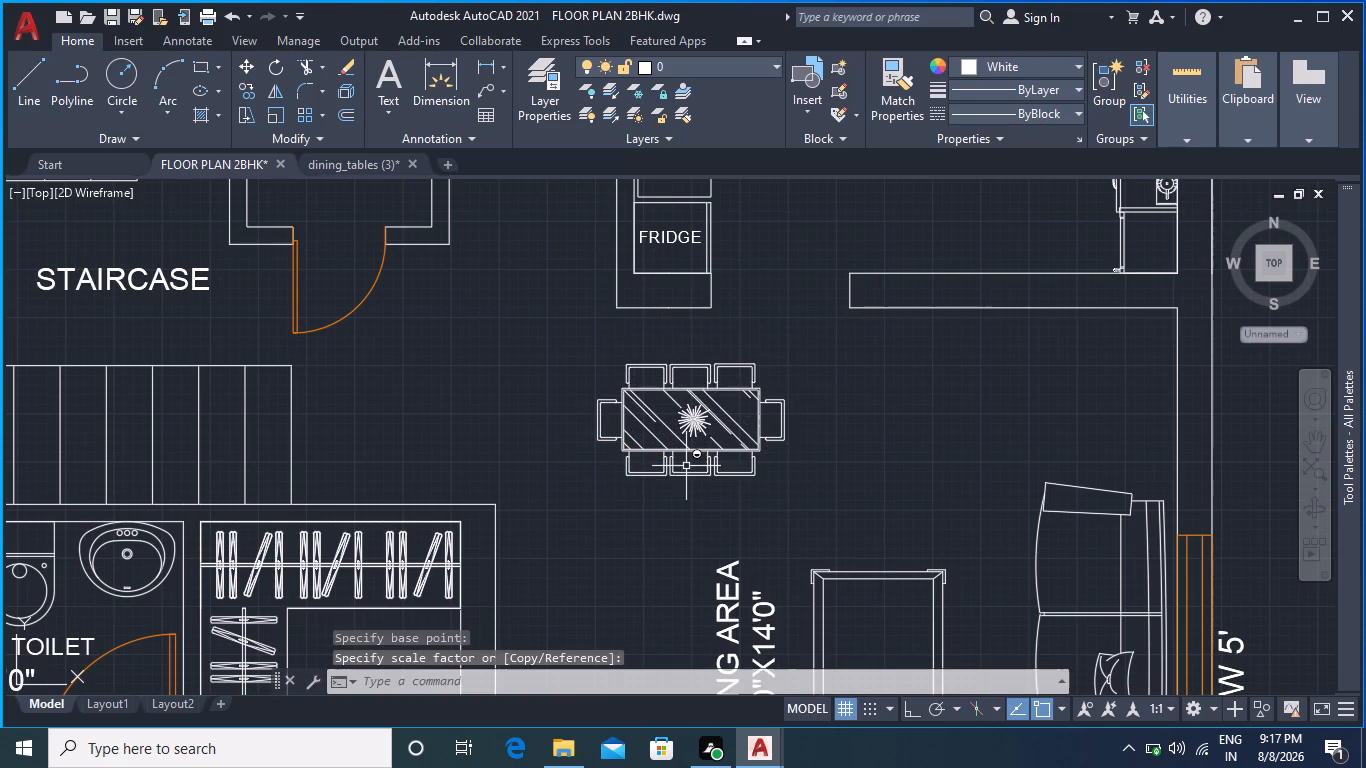
Scale the dining table set up moderately, freehand, using the lower corner of the staircase-side chair as base point.
scroll(787, 480, down, 1)
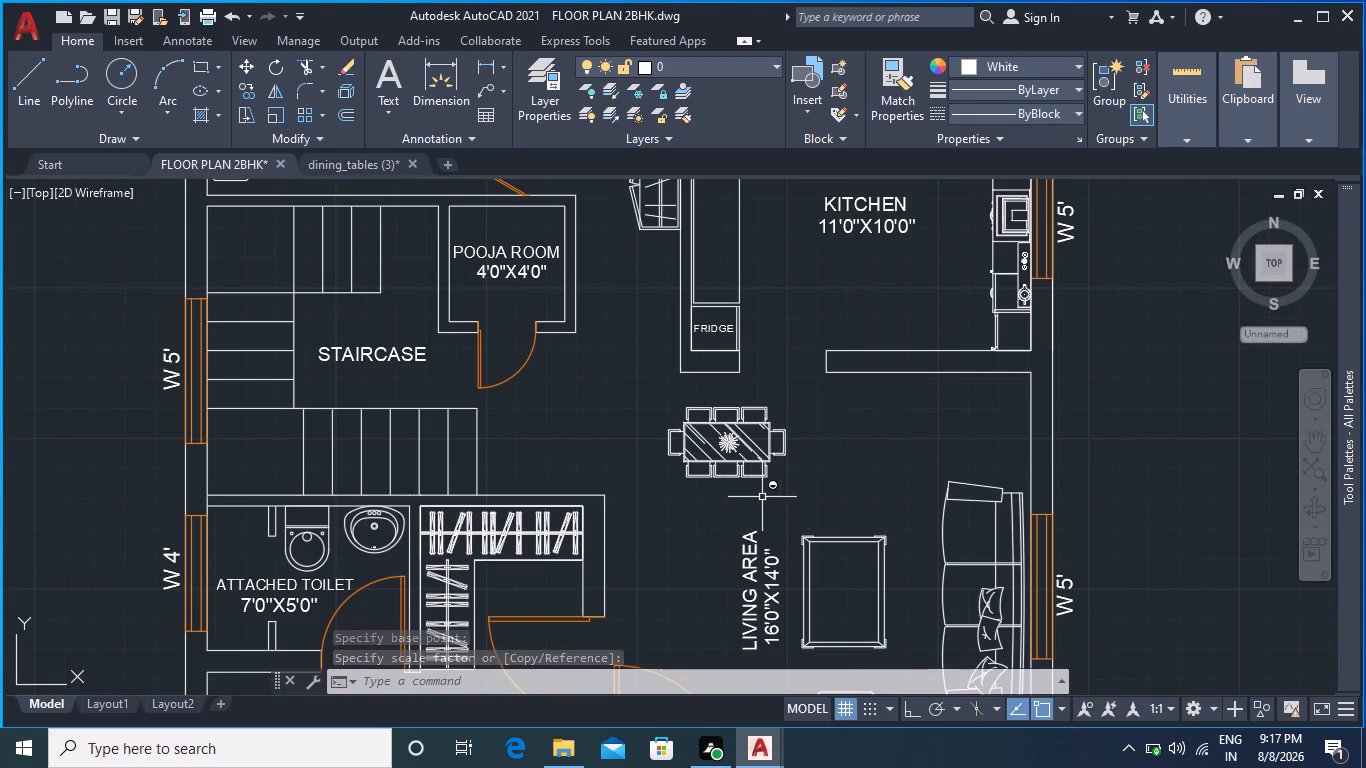
click(675, 457)
right_click(676, 457)
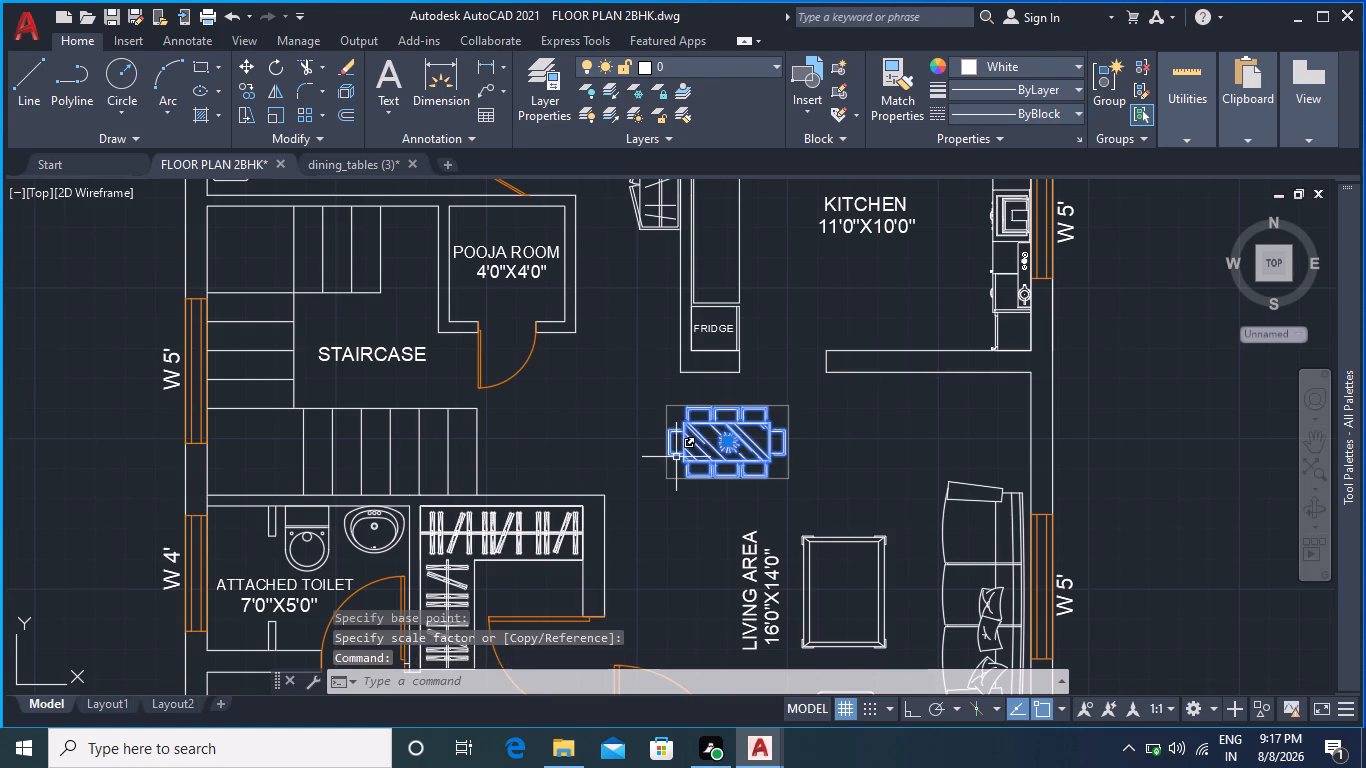
click(721, 452)
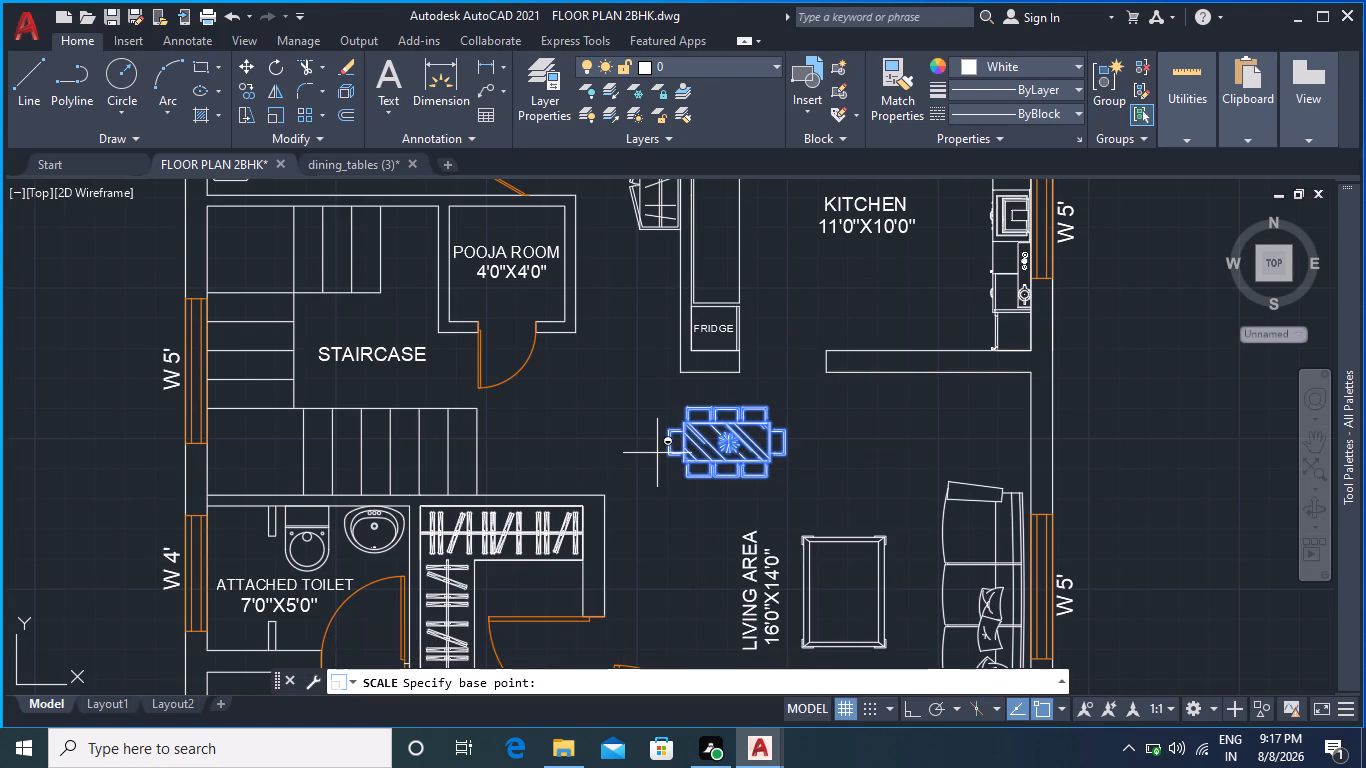
click(663, 456)
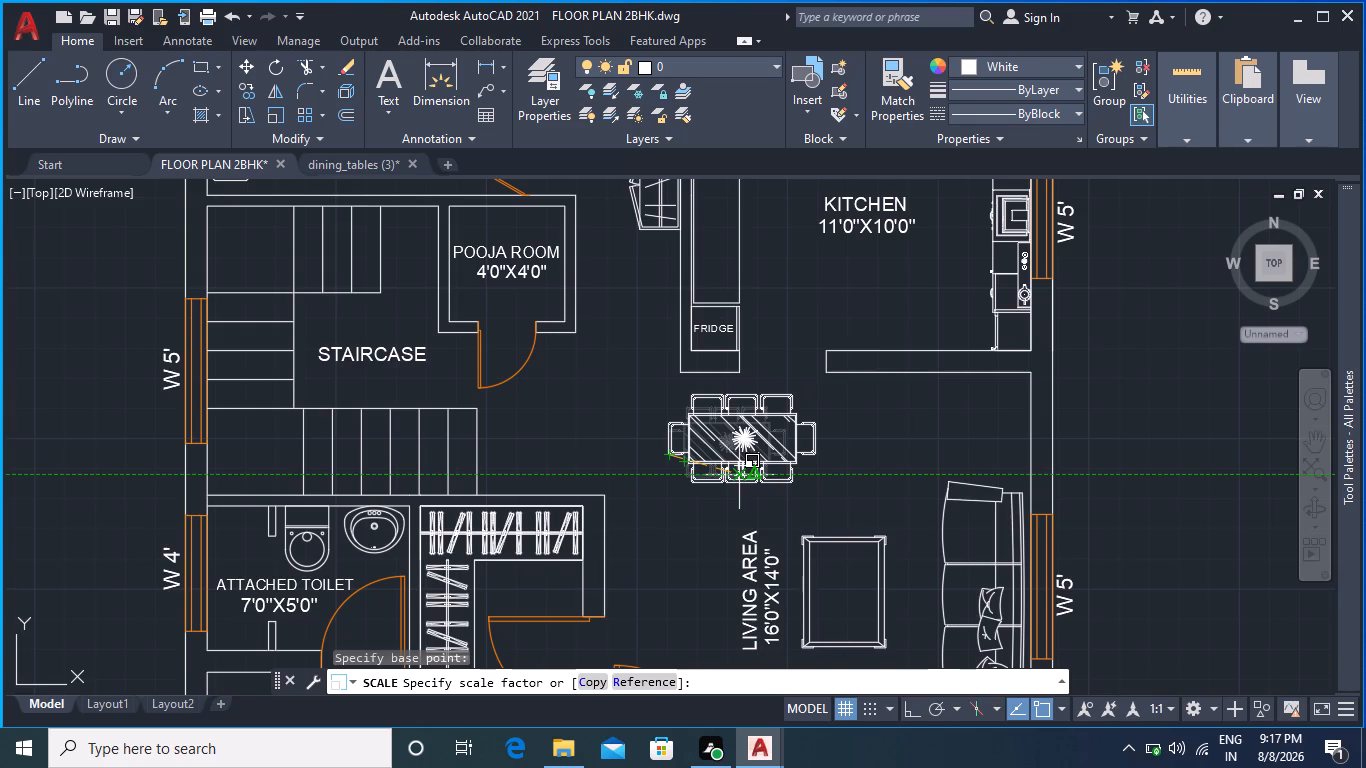
click(740, 474)
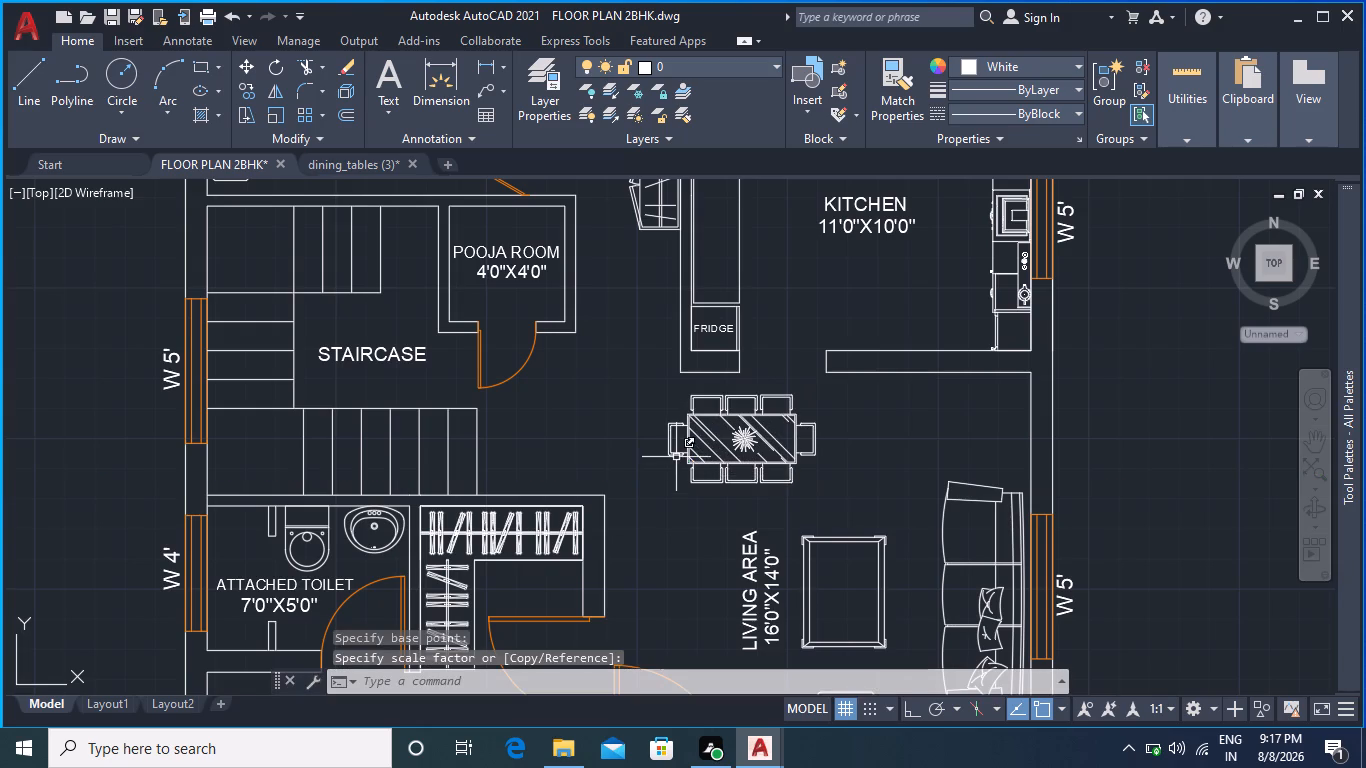
Move the dining table set about 5.35" straight away from the kitchen wall, towards the LIVING AREA label.
click(693, 454)
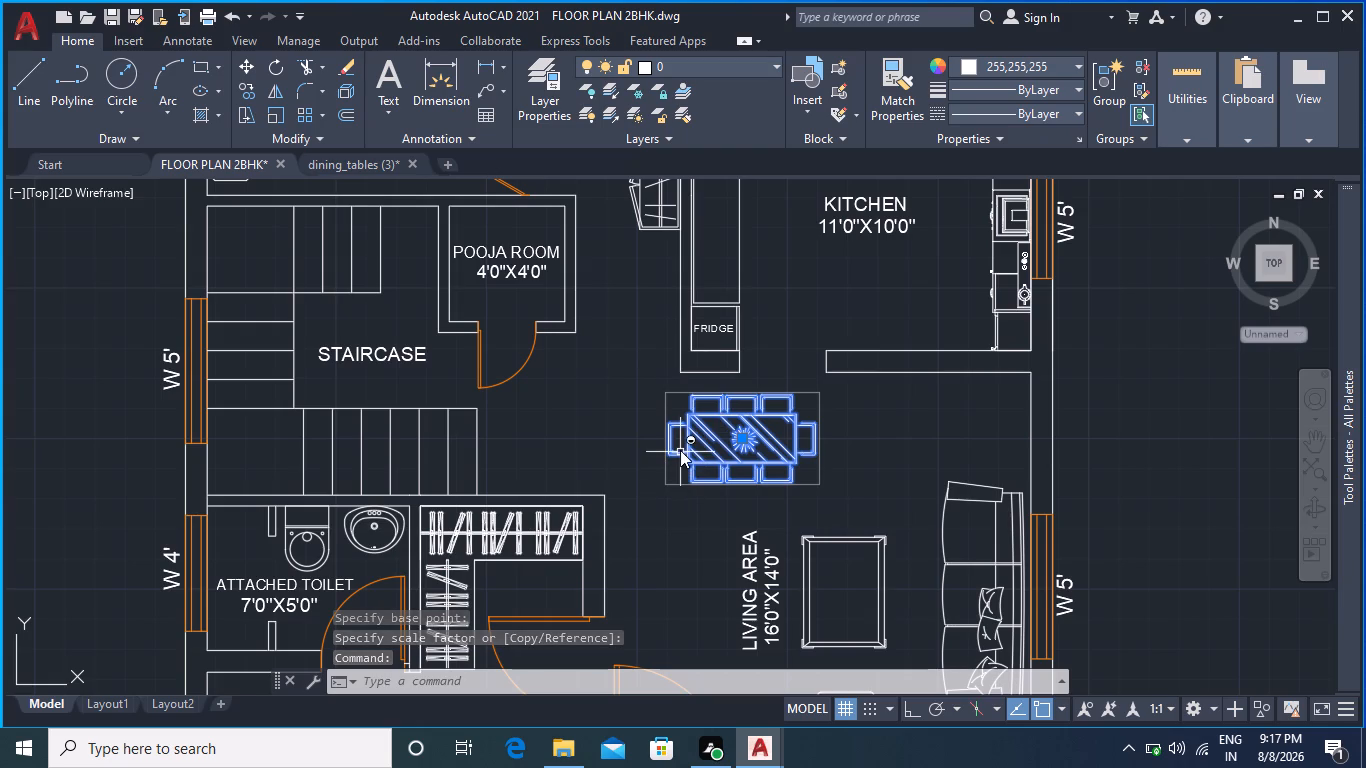
click(243, 62)
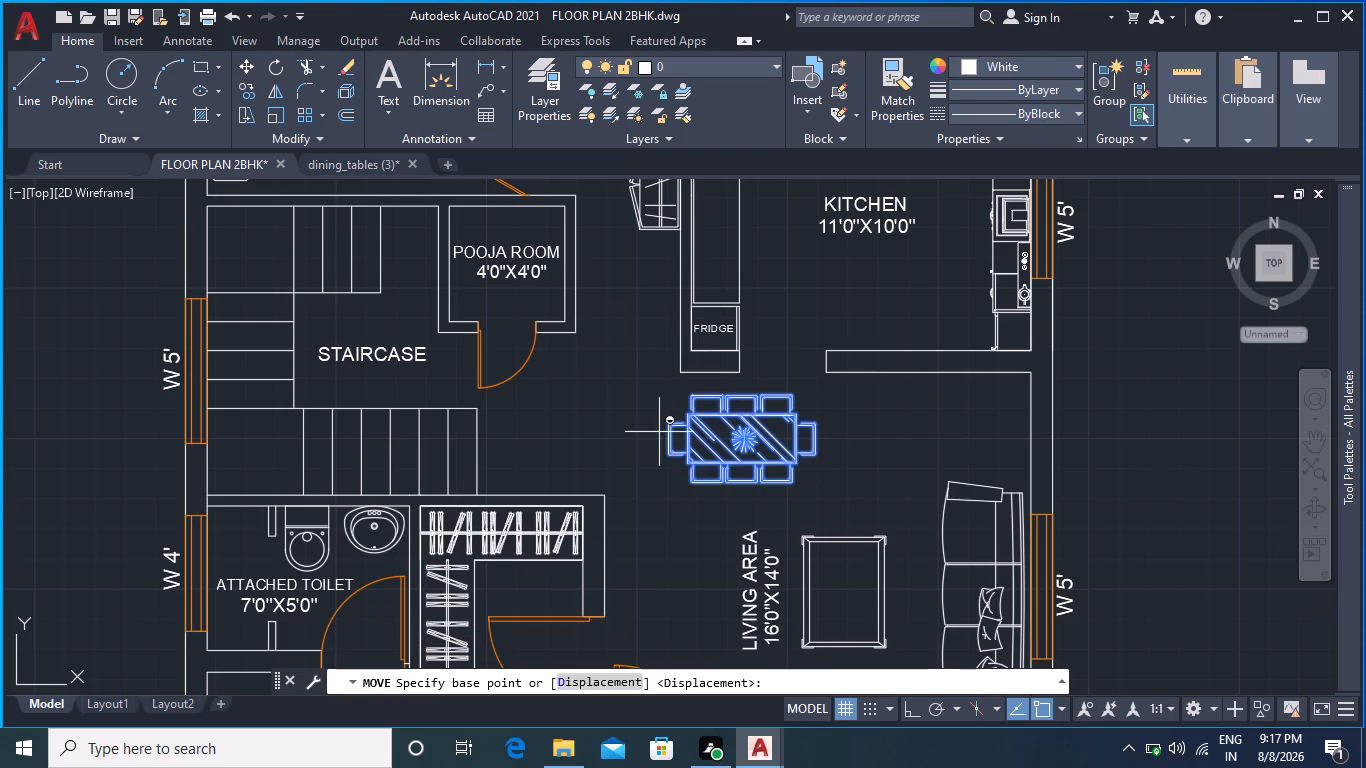
click(669, 460)
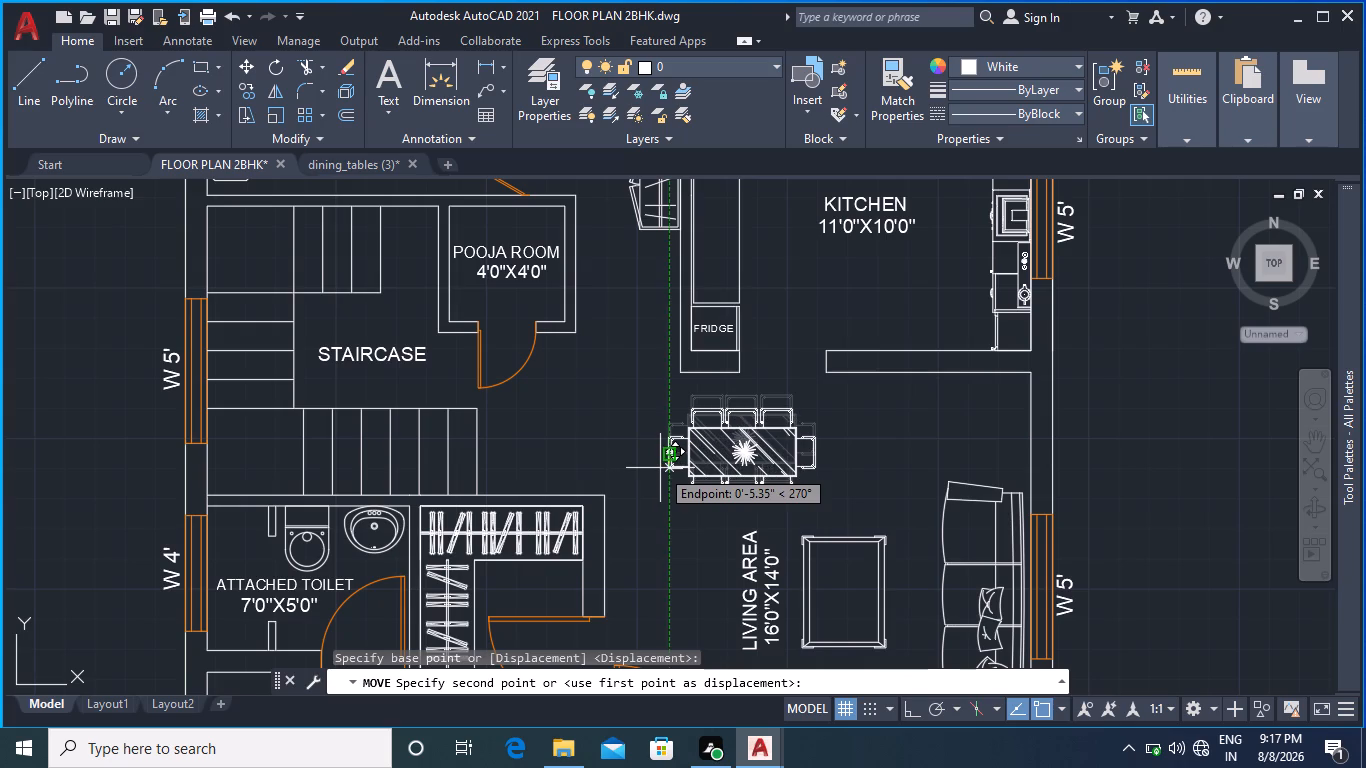
click(660, 468)
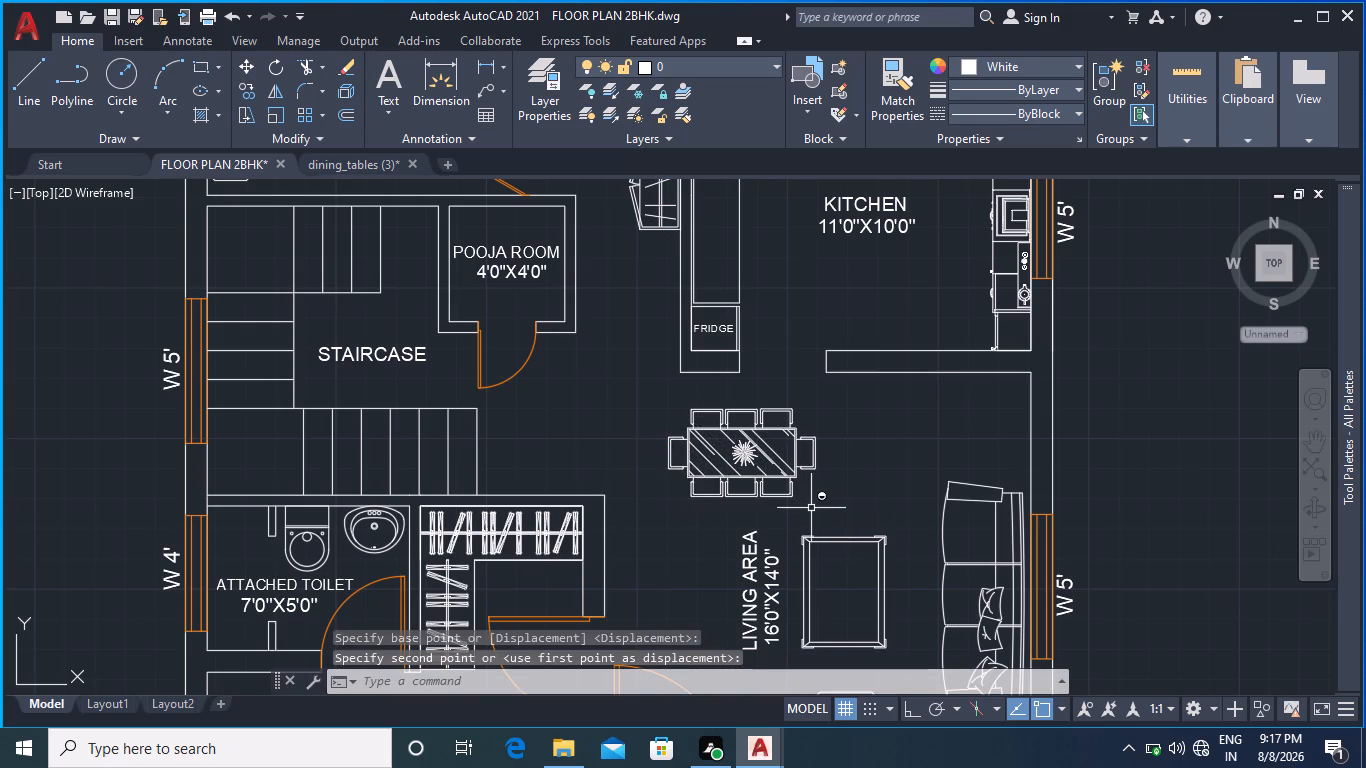
Move the dining table set very slightly towards the kitchen wall, freehand, using the upper corner of the staircase-side chair as base point.
click(728, 469)
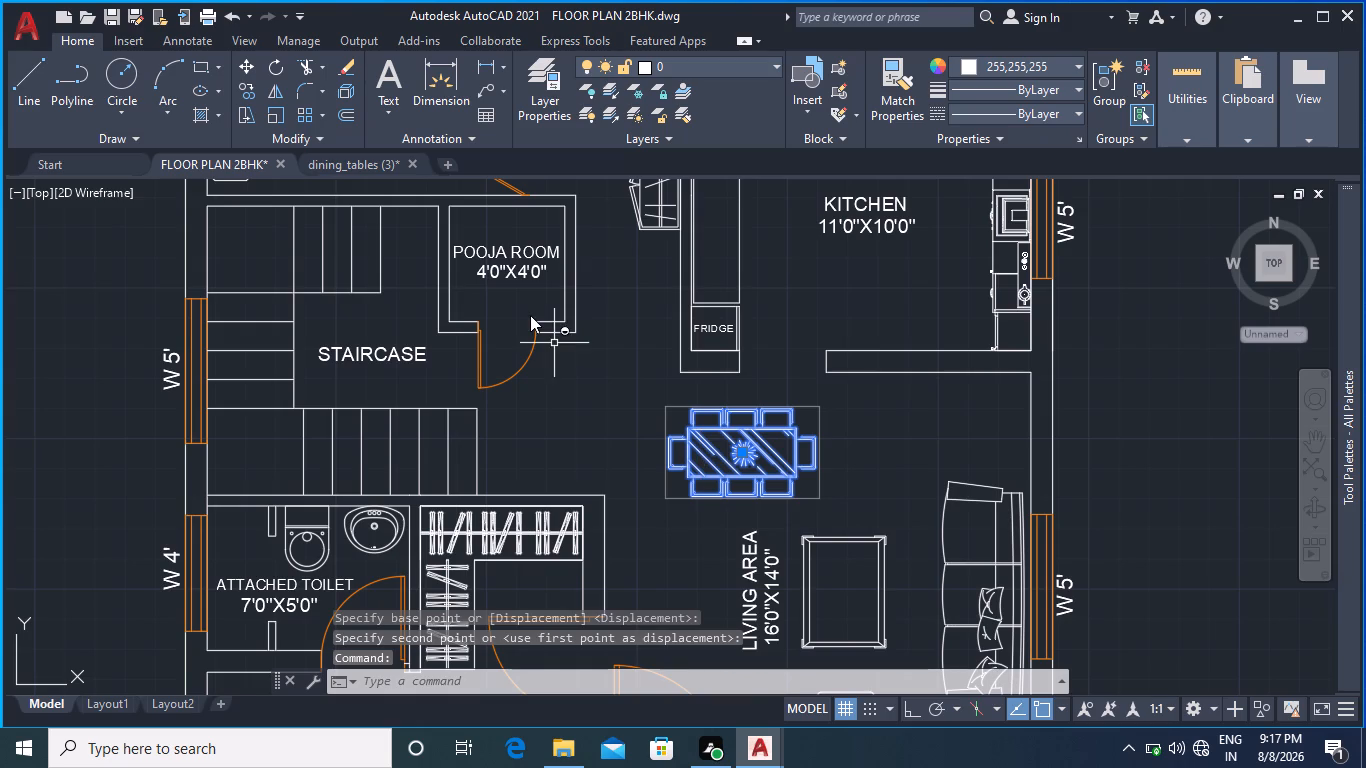
click(251, 65)
scroll(735, 415, up, 1)
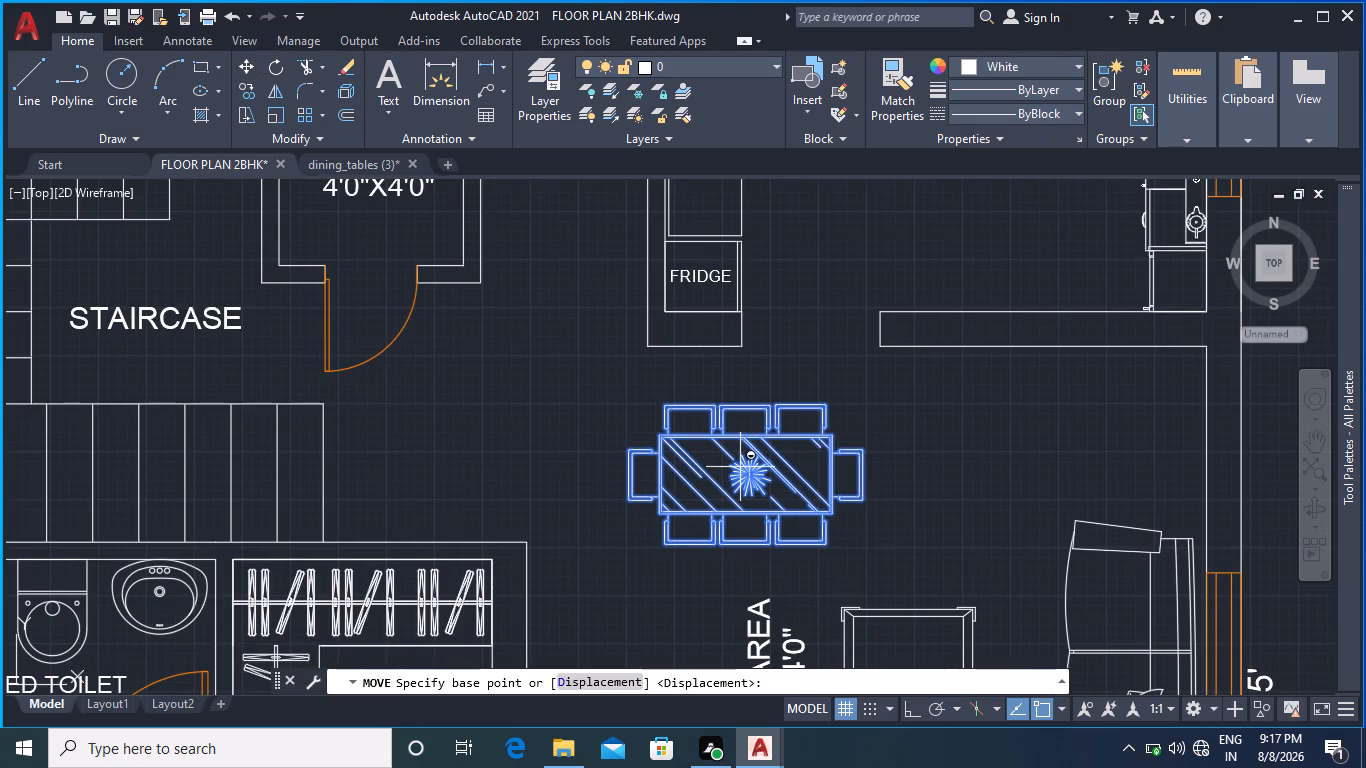
click(627, 456)
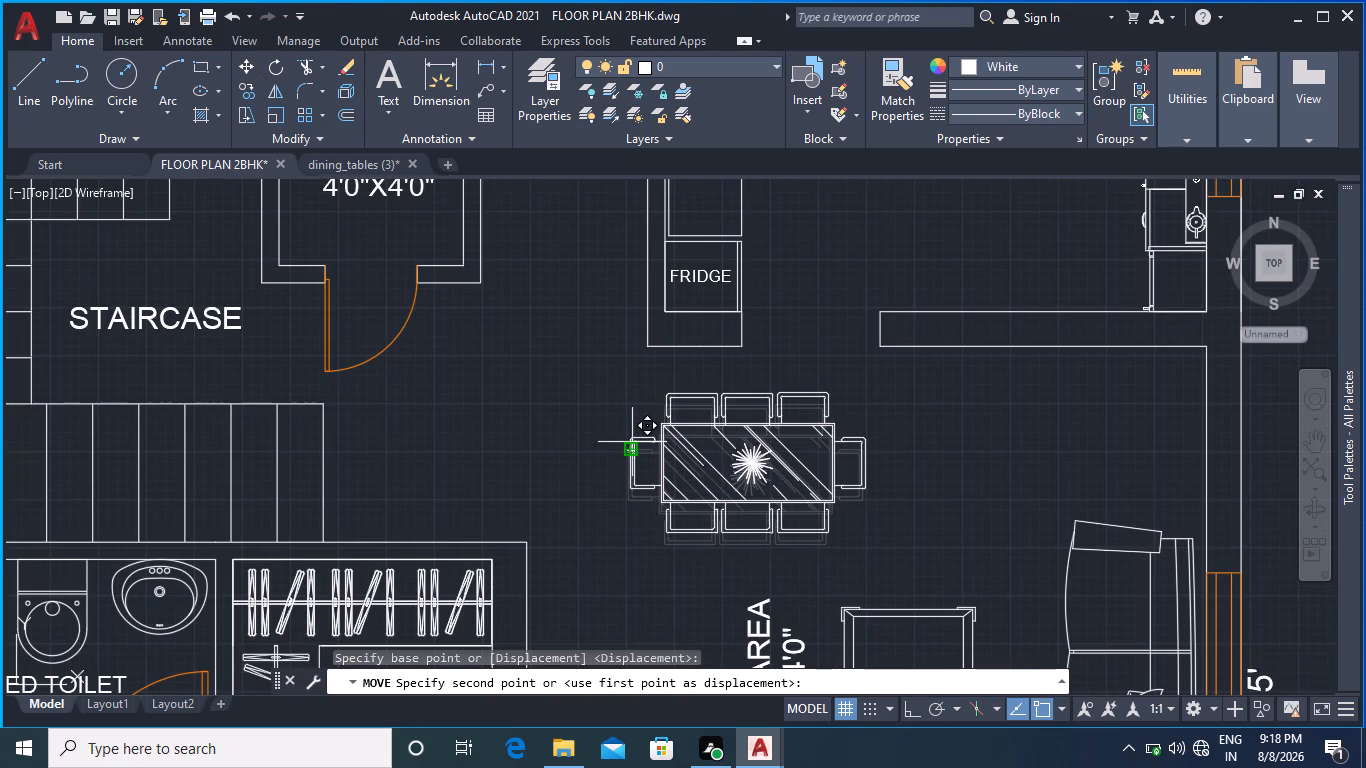
click(632, 442)
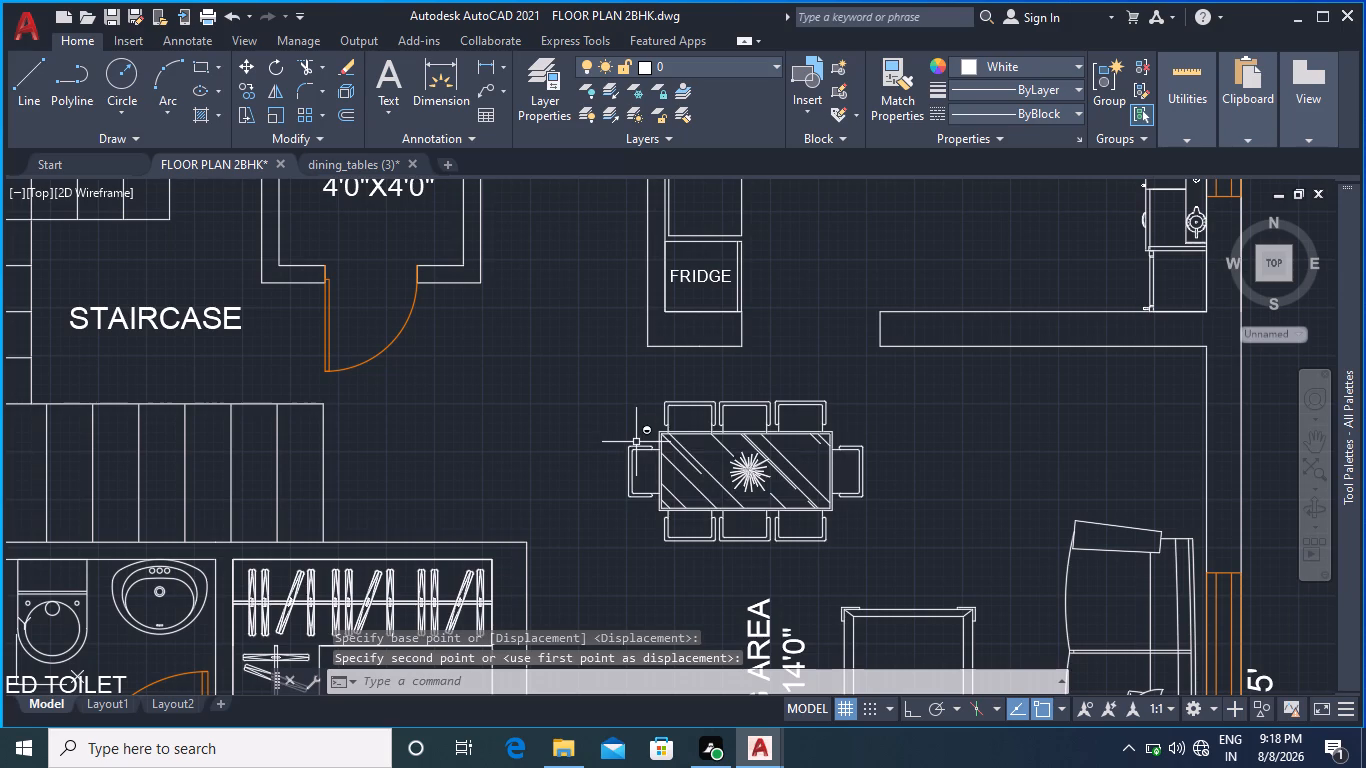
Nudge the dining table set a little further towards the kitchen wall, freehand, from the staircase-side chair's upper corner.
click(635, 446)
key(space)
scroll(665, 474, up, 2)
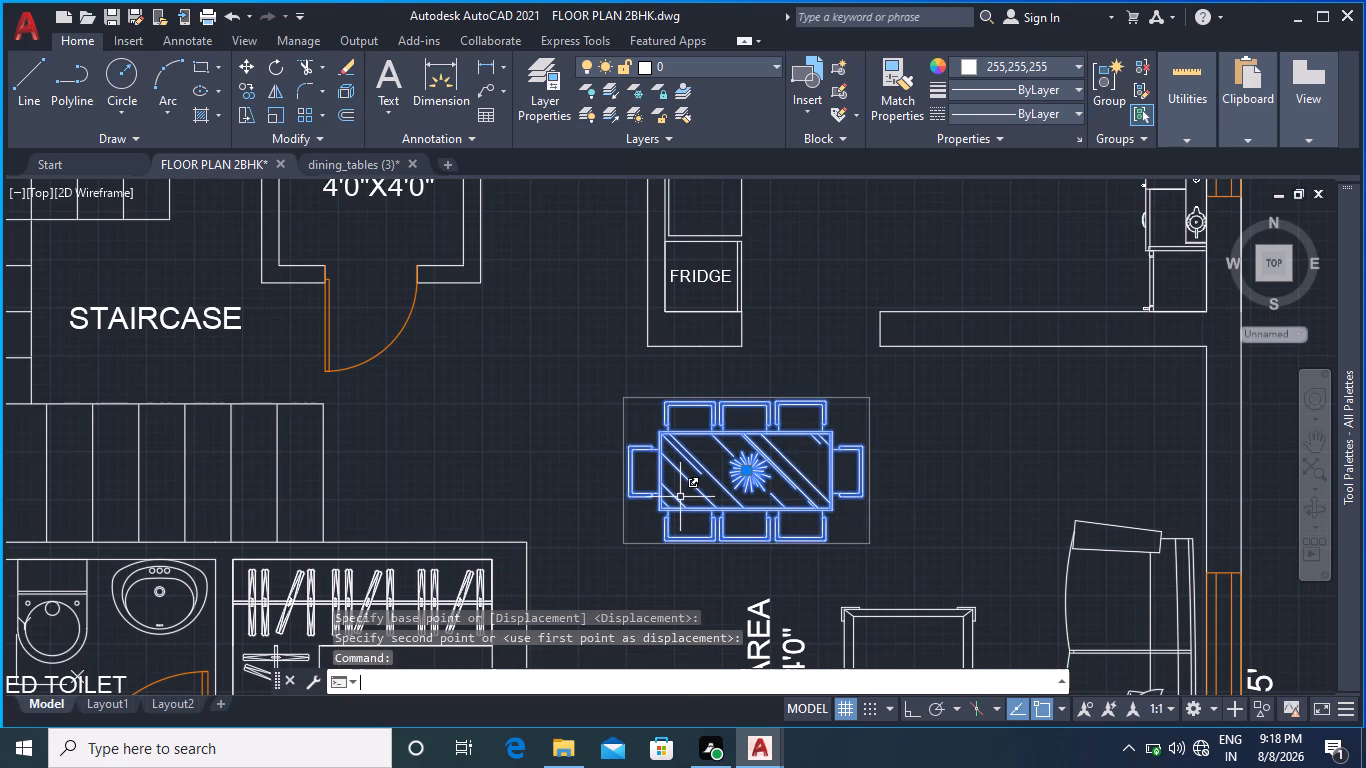
click(567, 410)
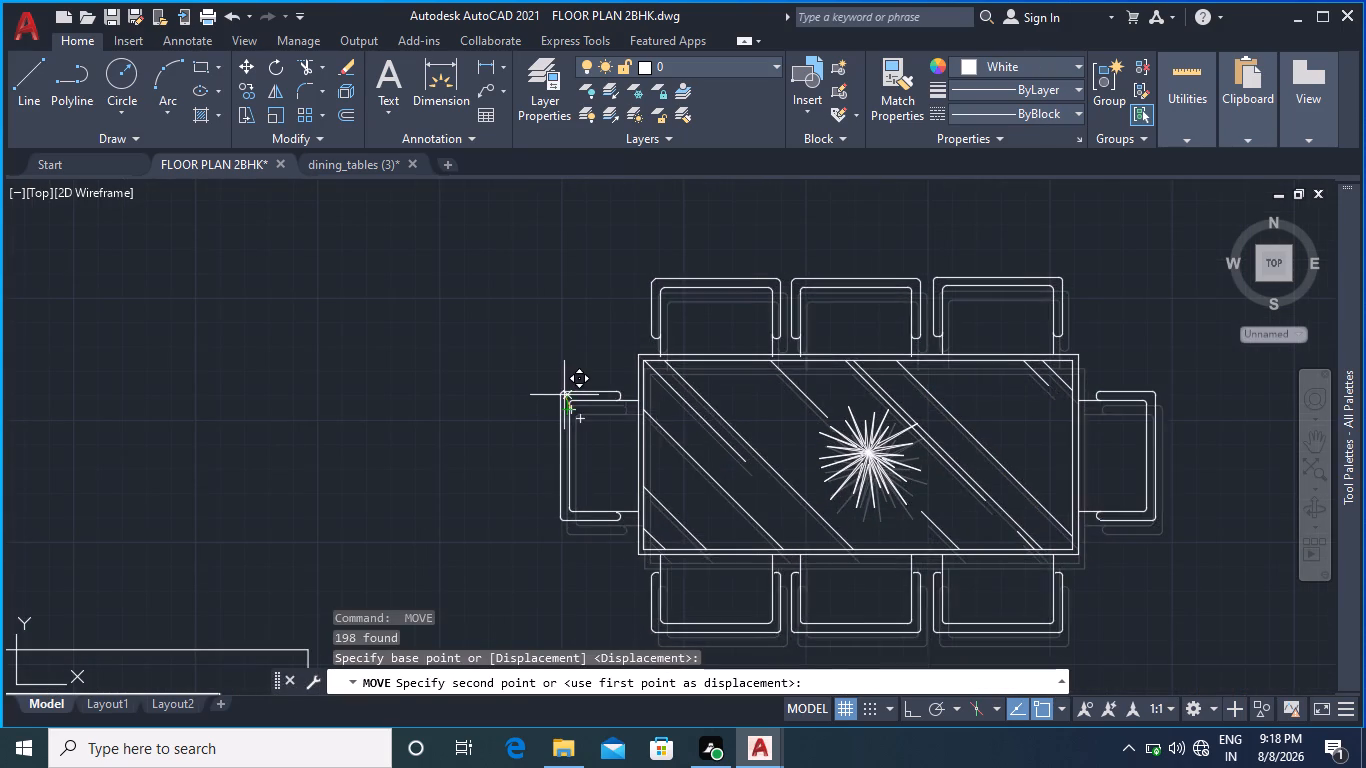
click(567, 395)
scroll(750, 464, down, 2)
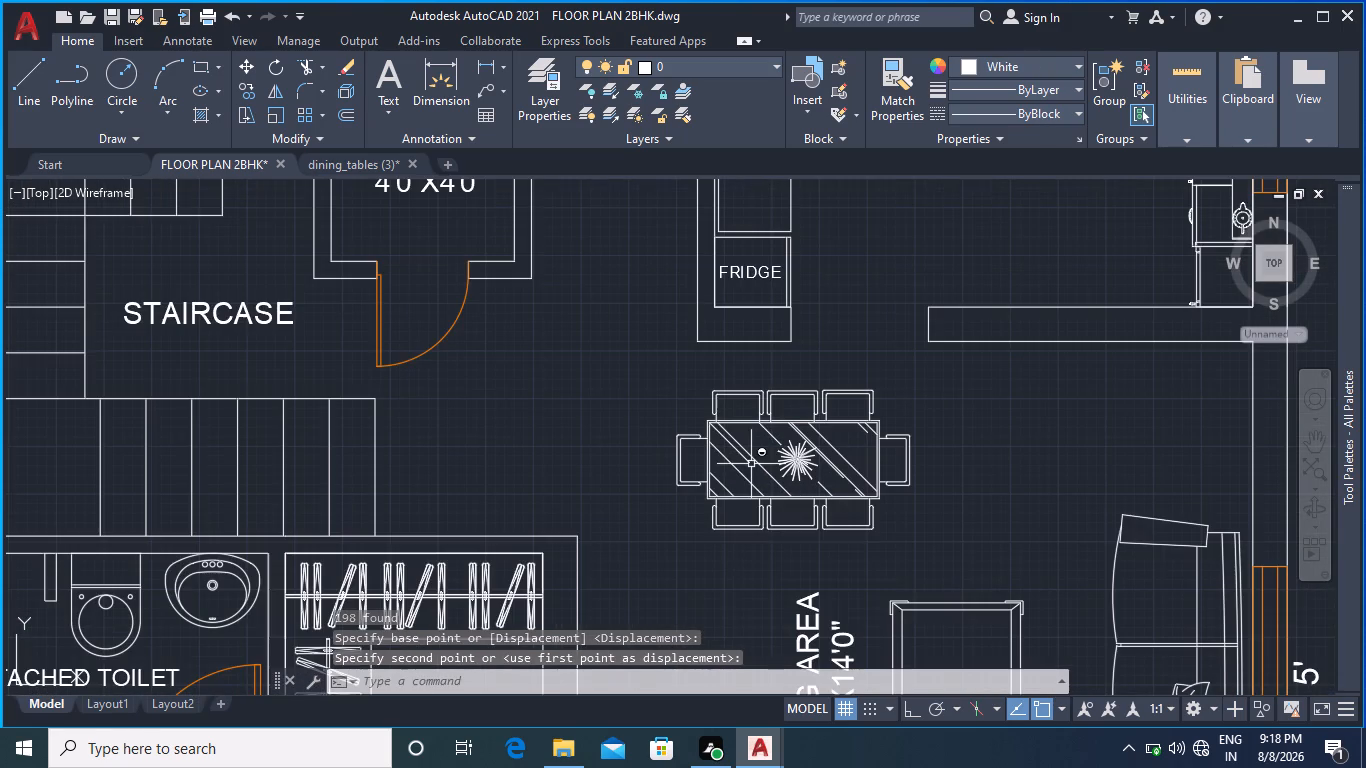
key(Escape)
key(Escape)
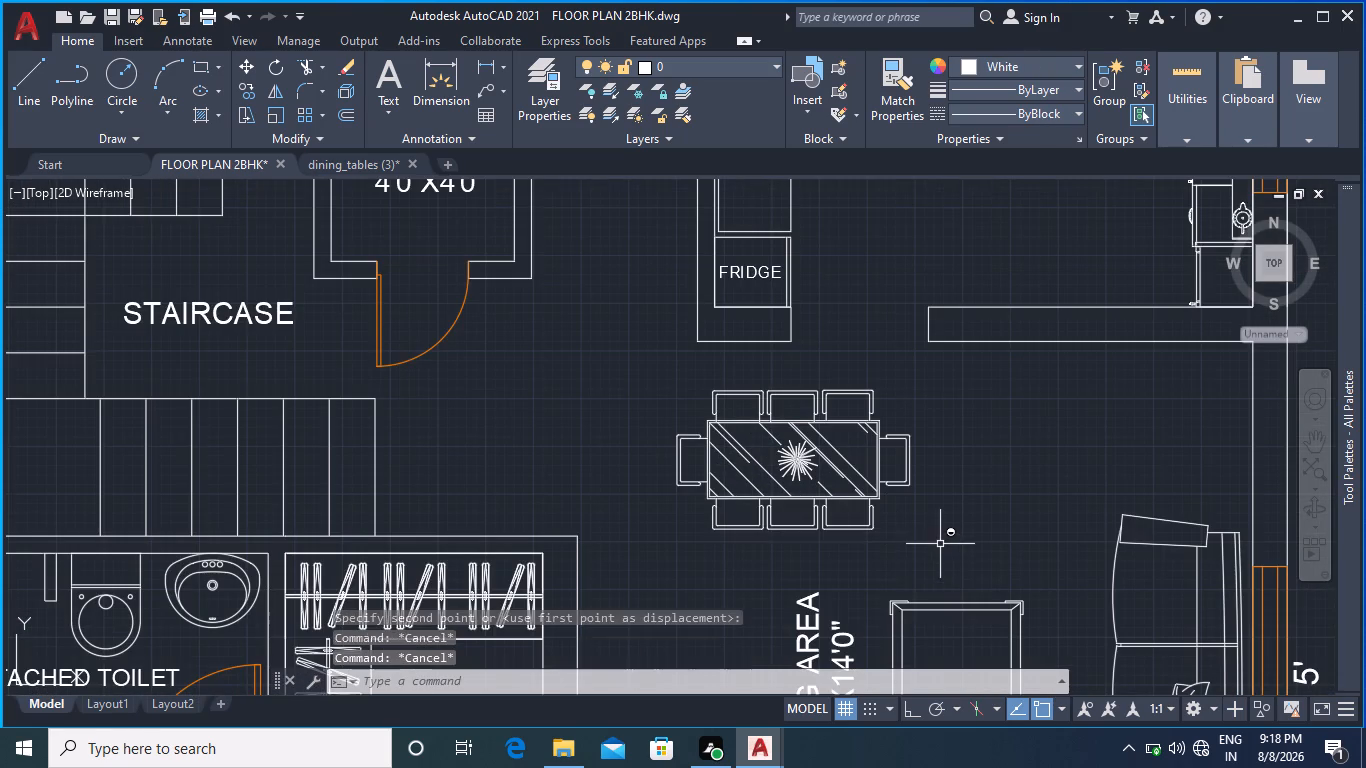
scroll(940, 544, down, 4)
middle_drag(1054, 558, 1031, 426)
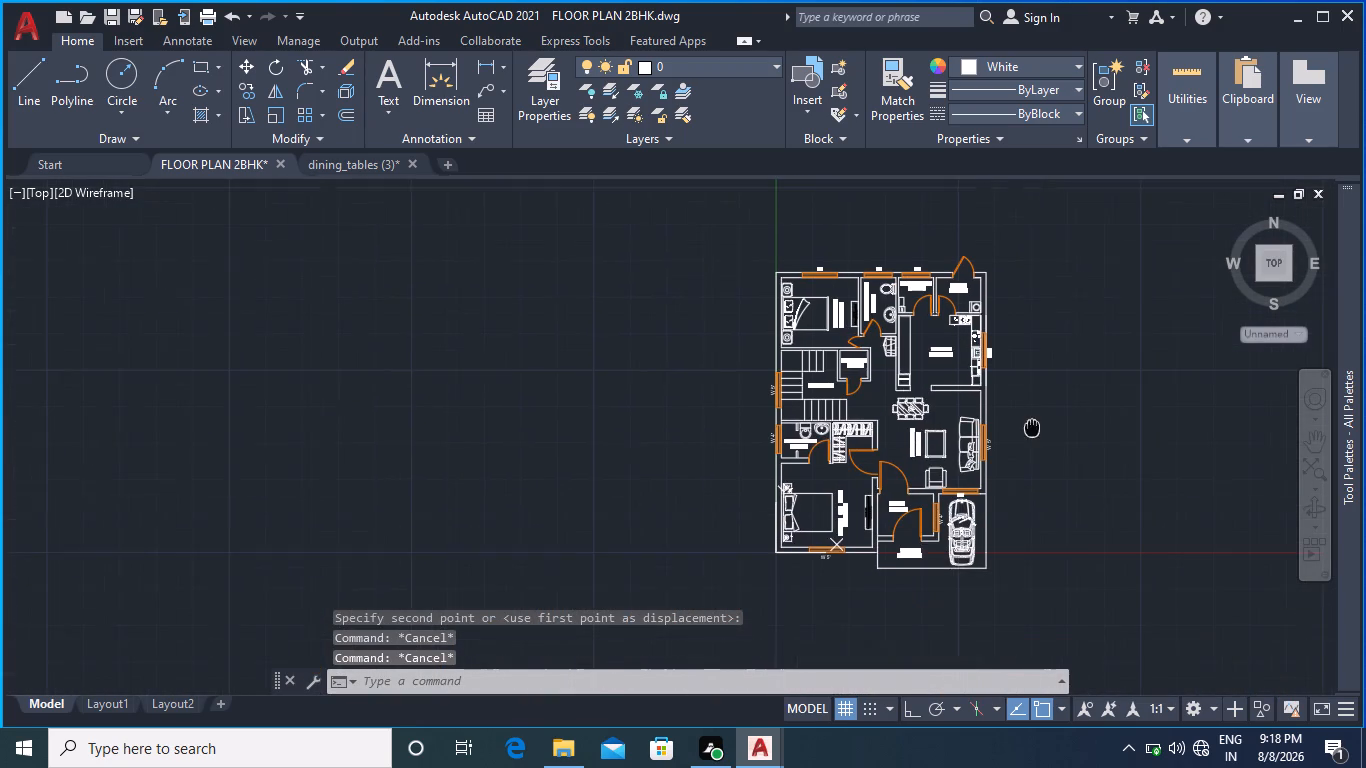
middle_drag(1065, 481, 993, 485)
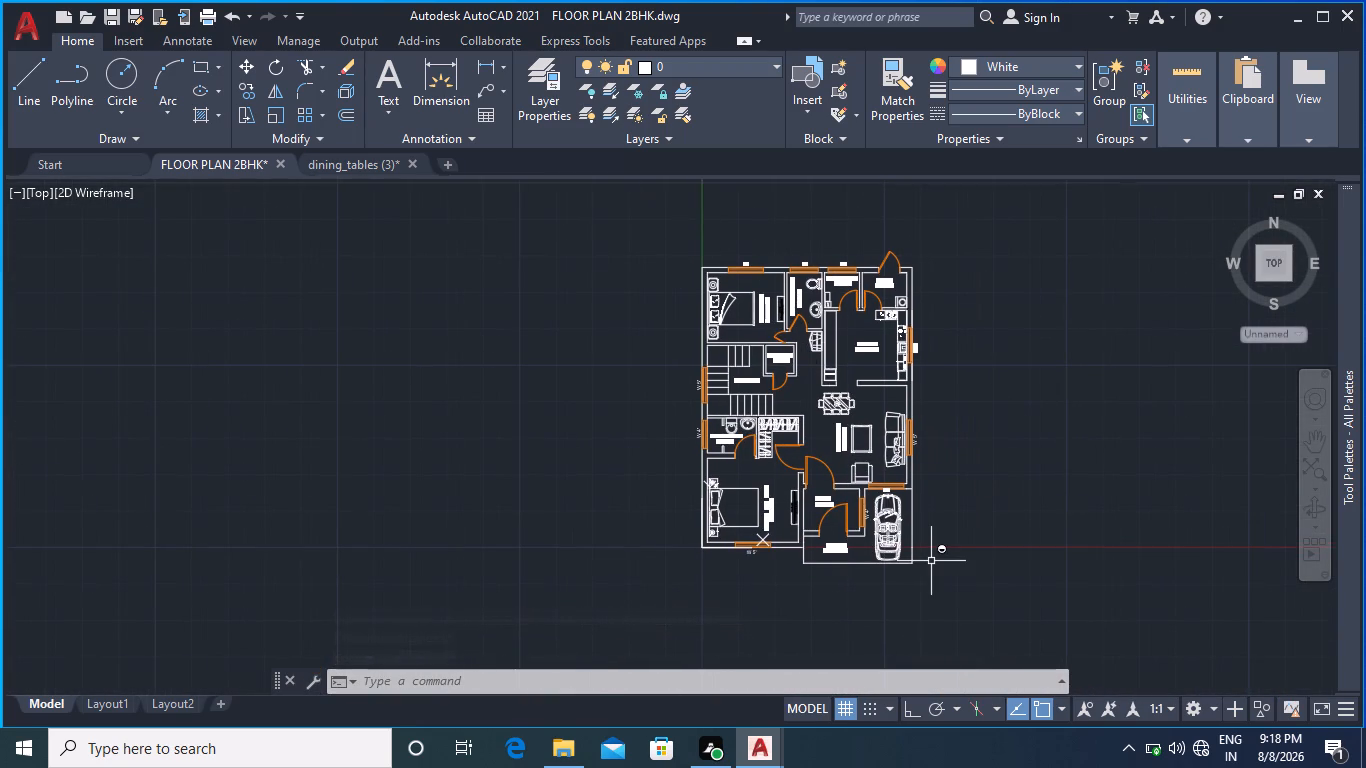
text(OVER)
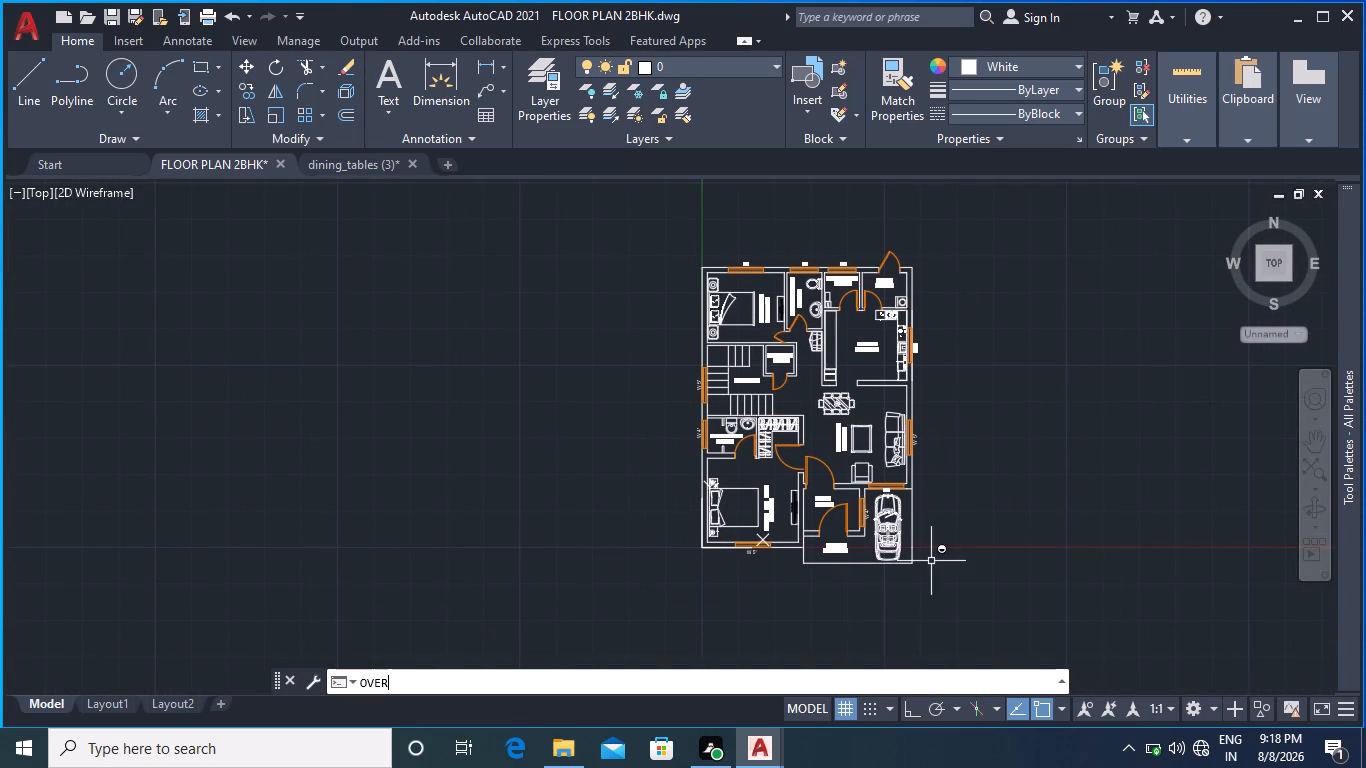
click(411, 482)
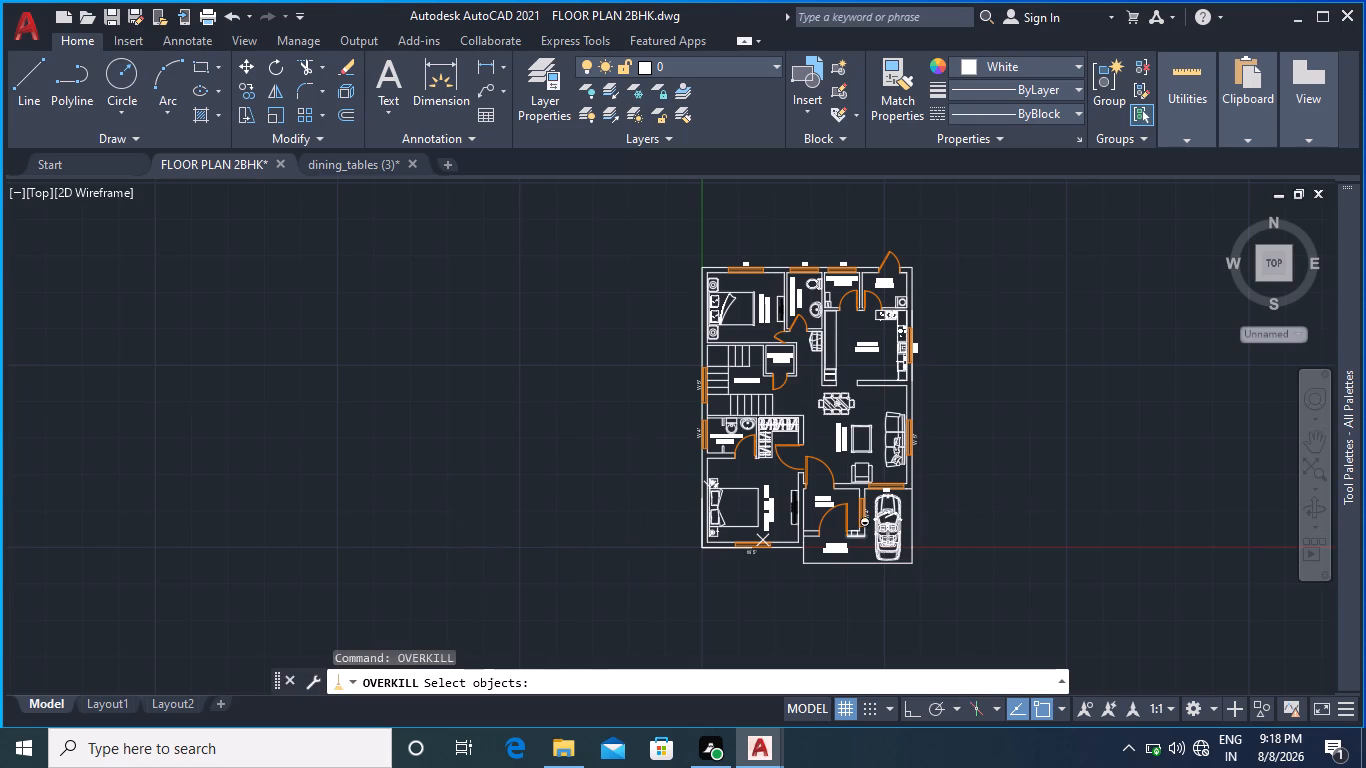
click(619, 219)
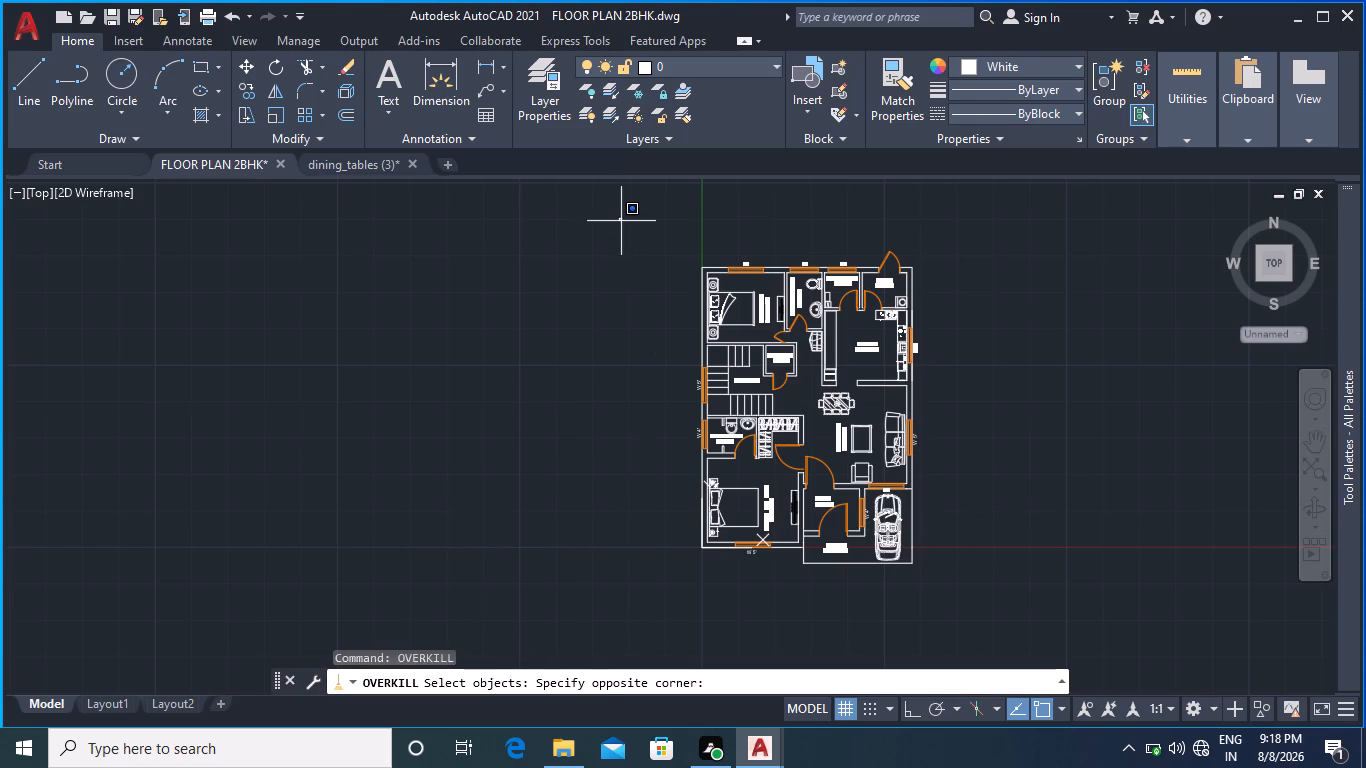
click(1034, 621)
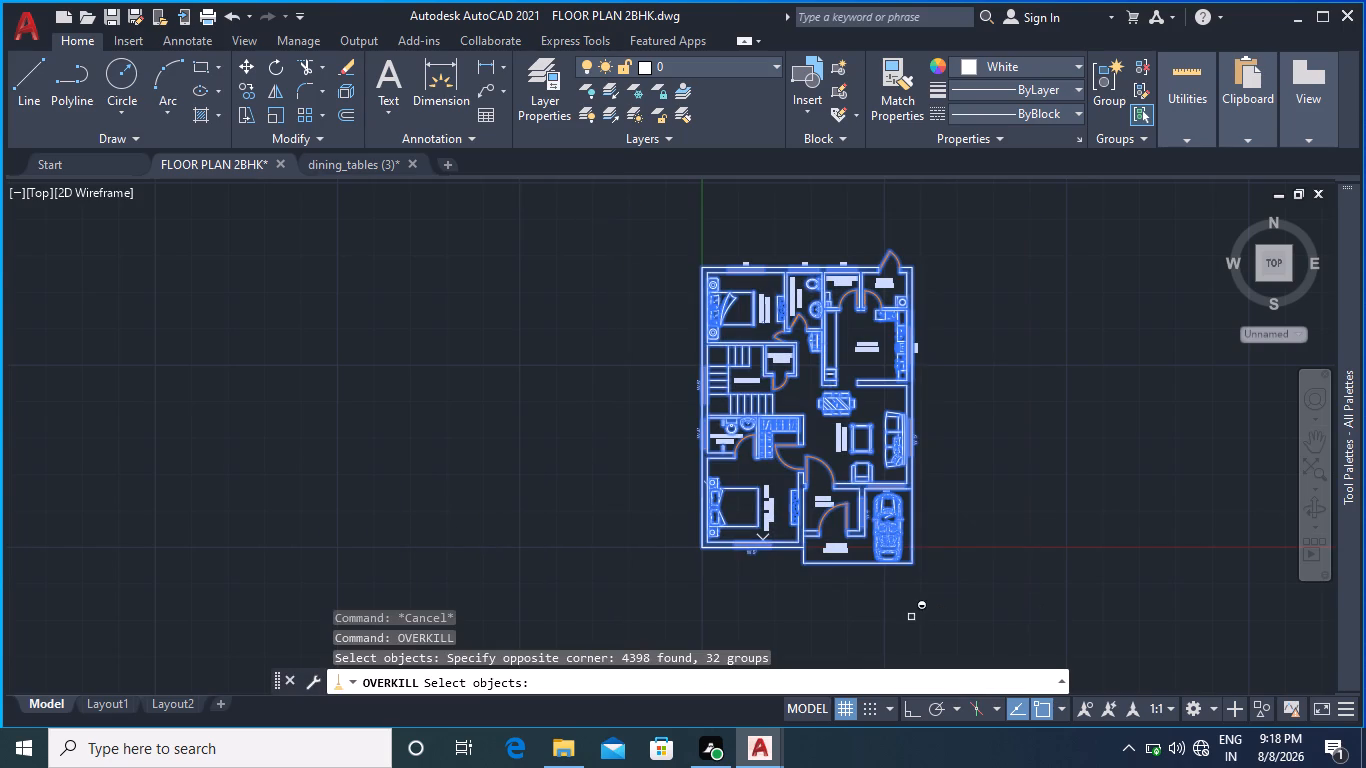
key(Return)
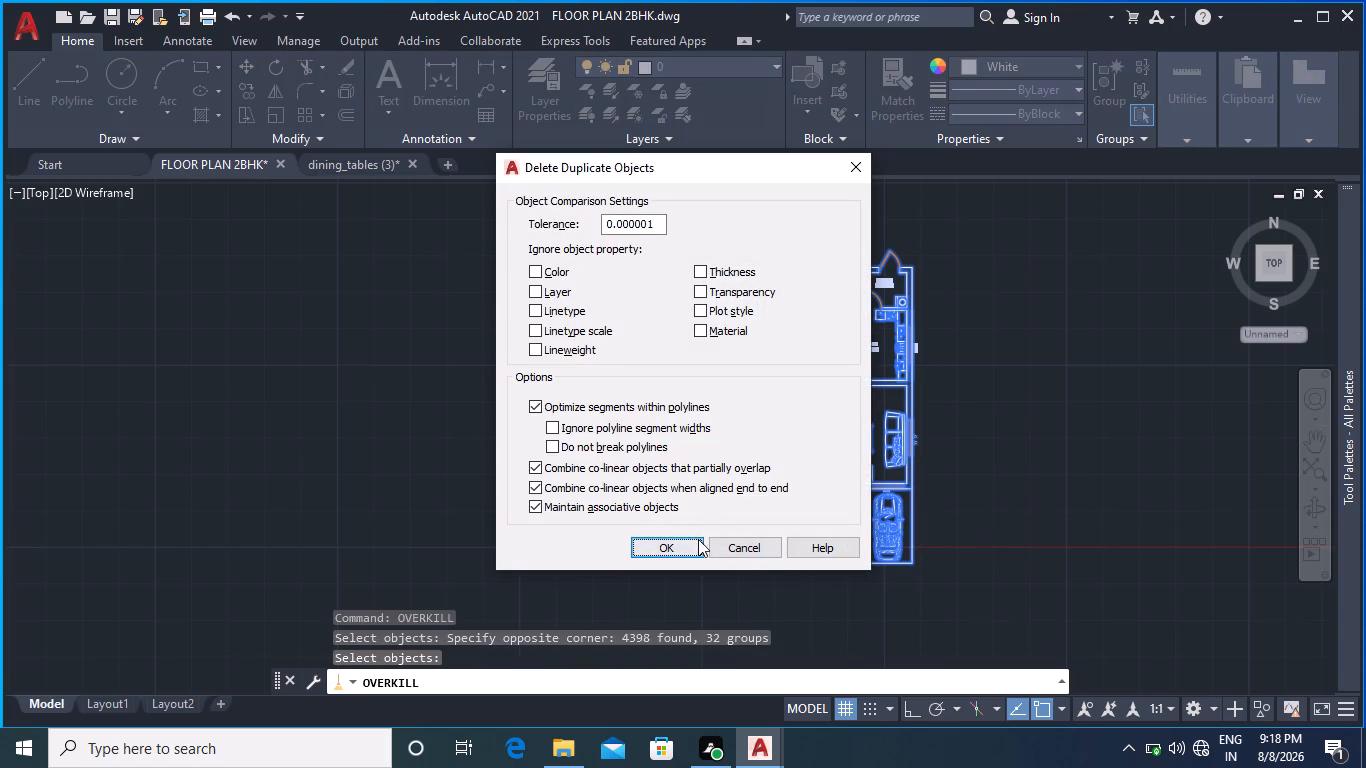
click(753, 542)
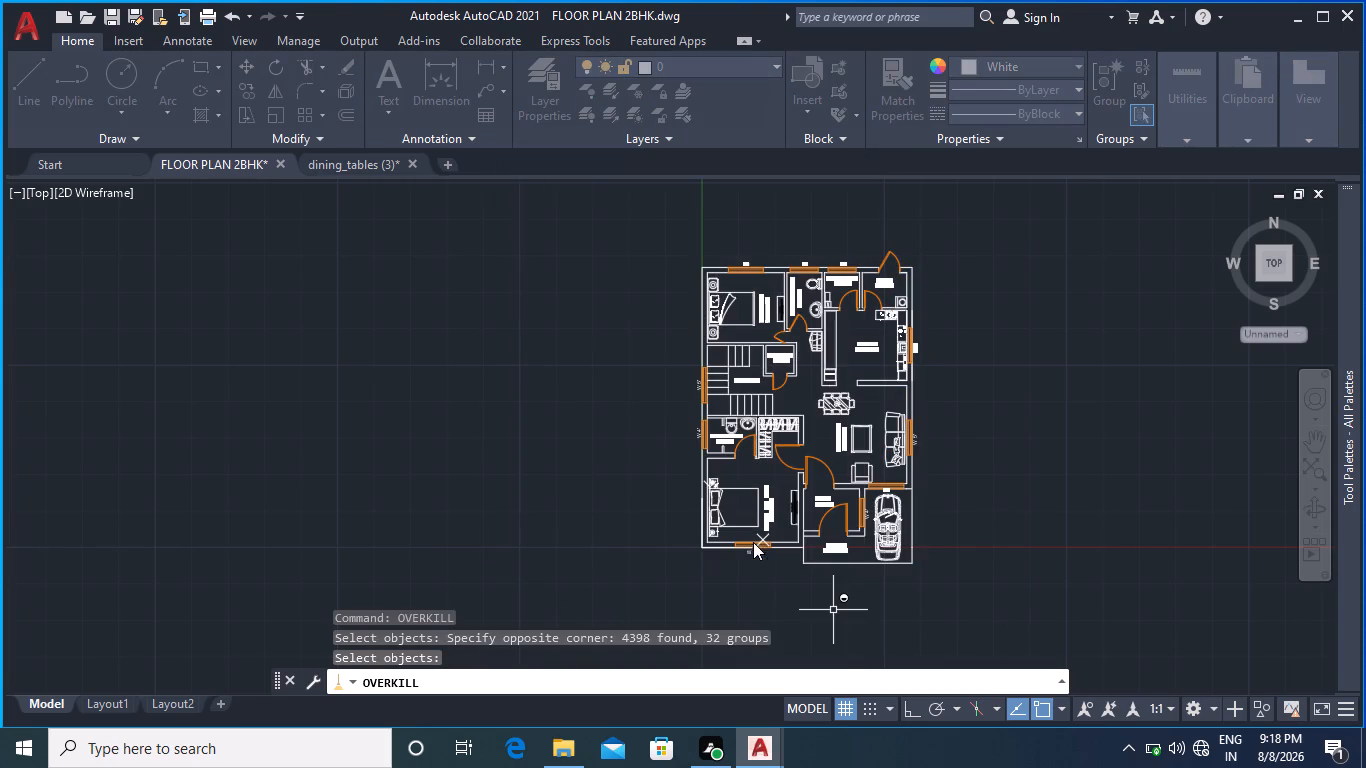
Run Overkill on the entire floor plan with the default settings and a tolerance of 0.000001.
key(space)
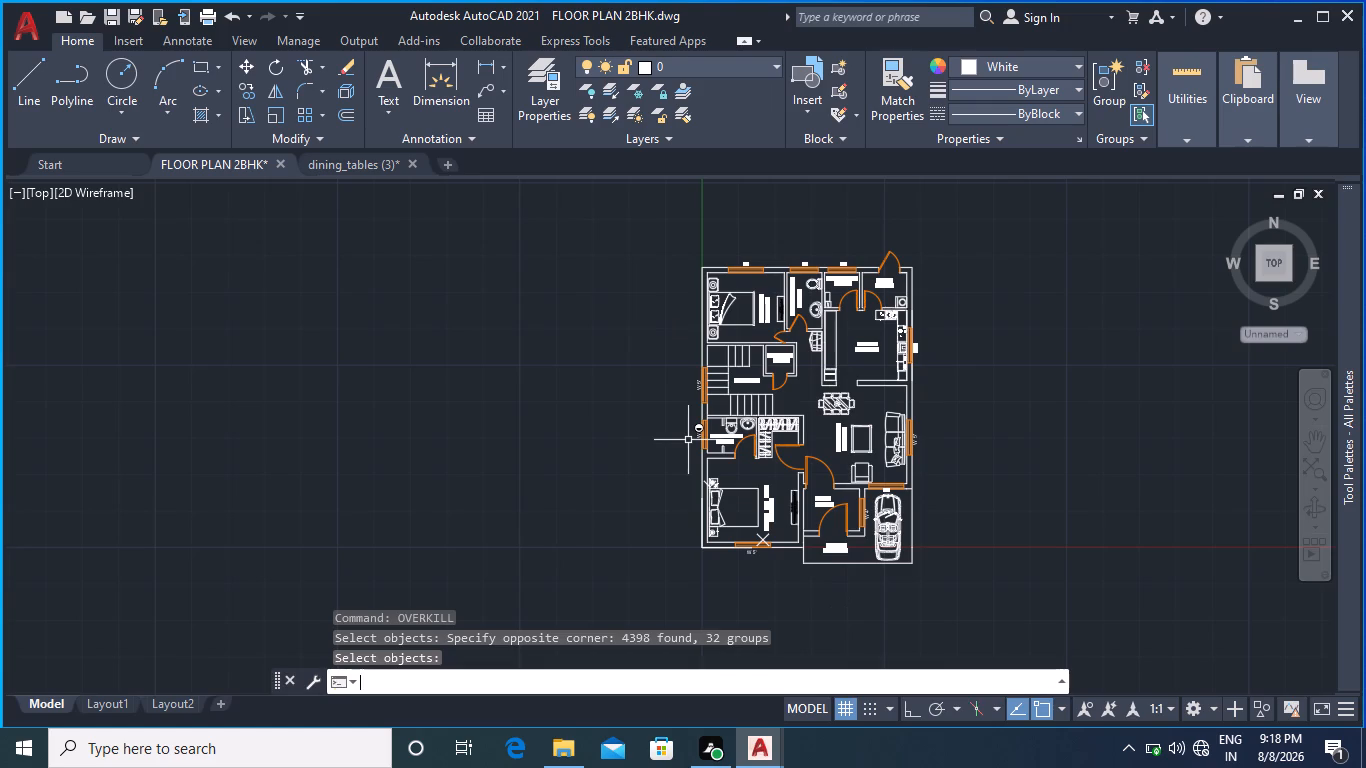
click(624, 209)
click(1062, 625)
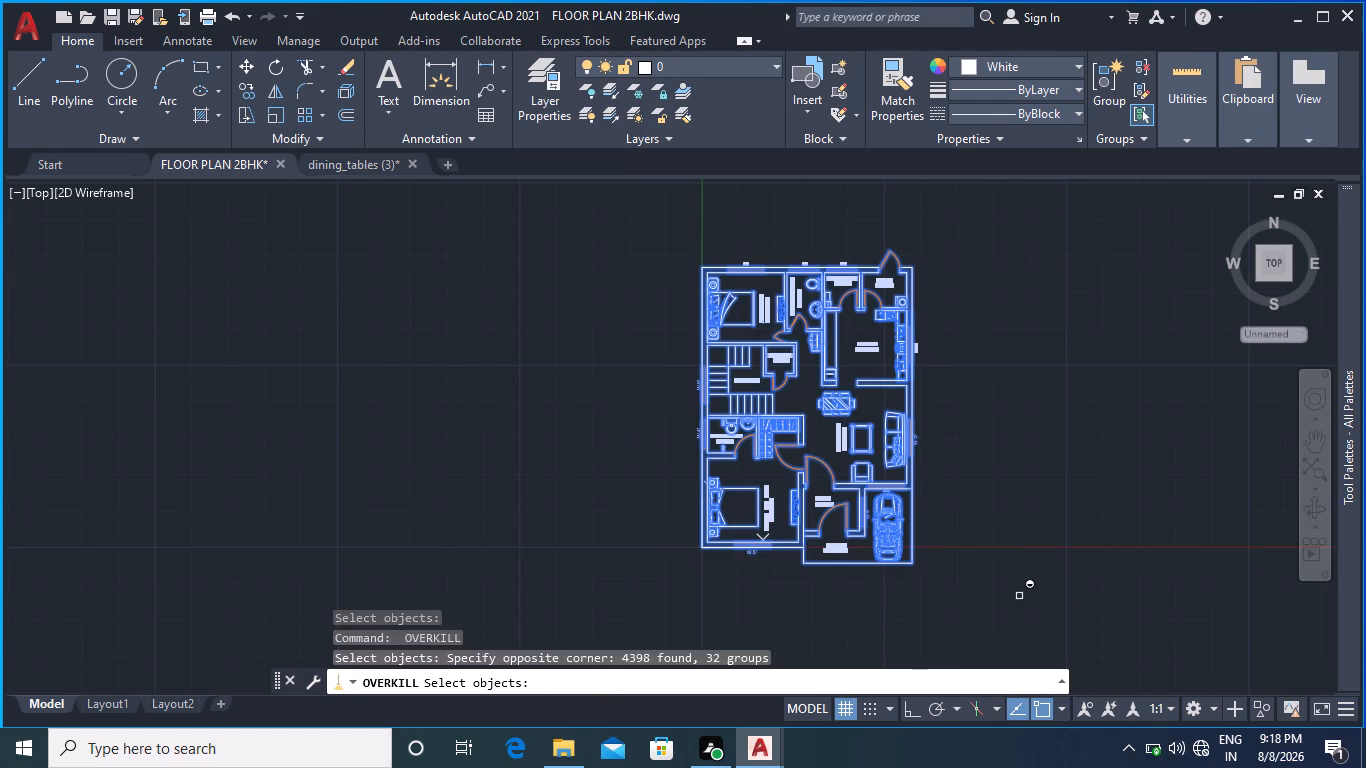
key(Return)
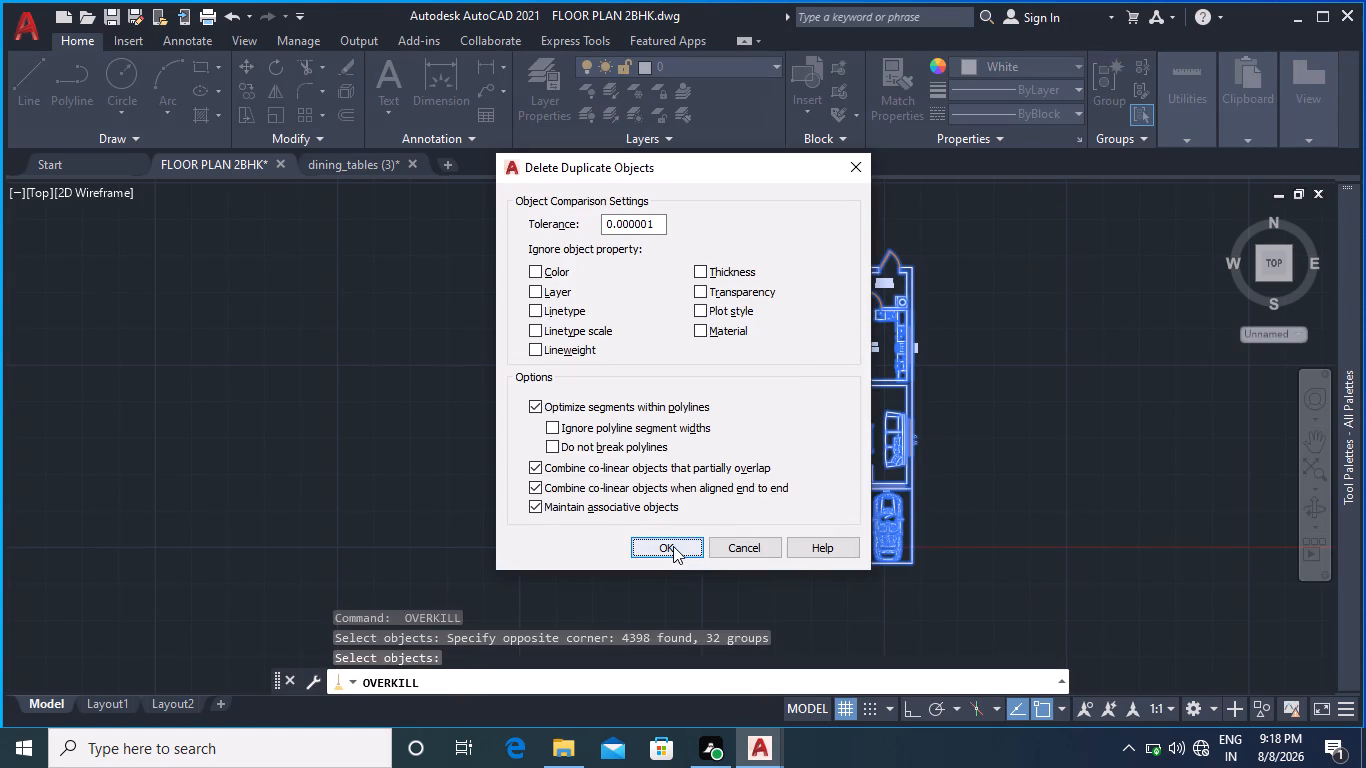
click(673, 545)
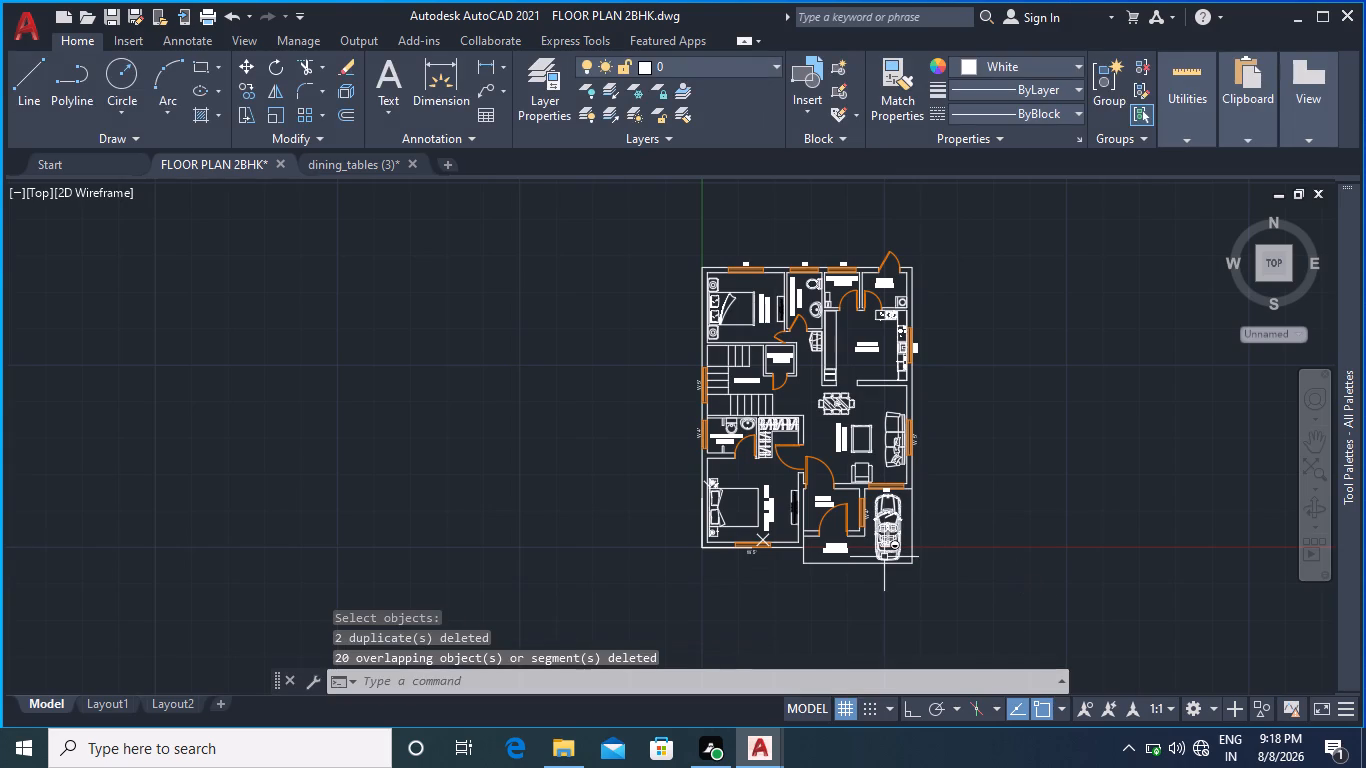
Start the Purge command for the floor plan drawing.
scroll(926, 413, up, 2)
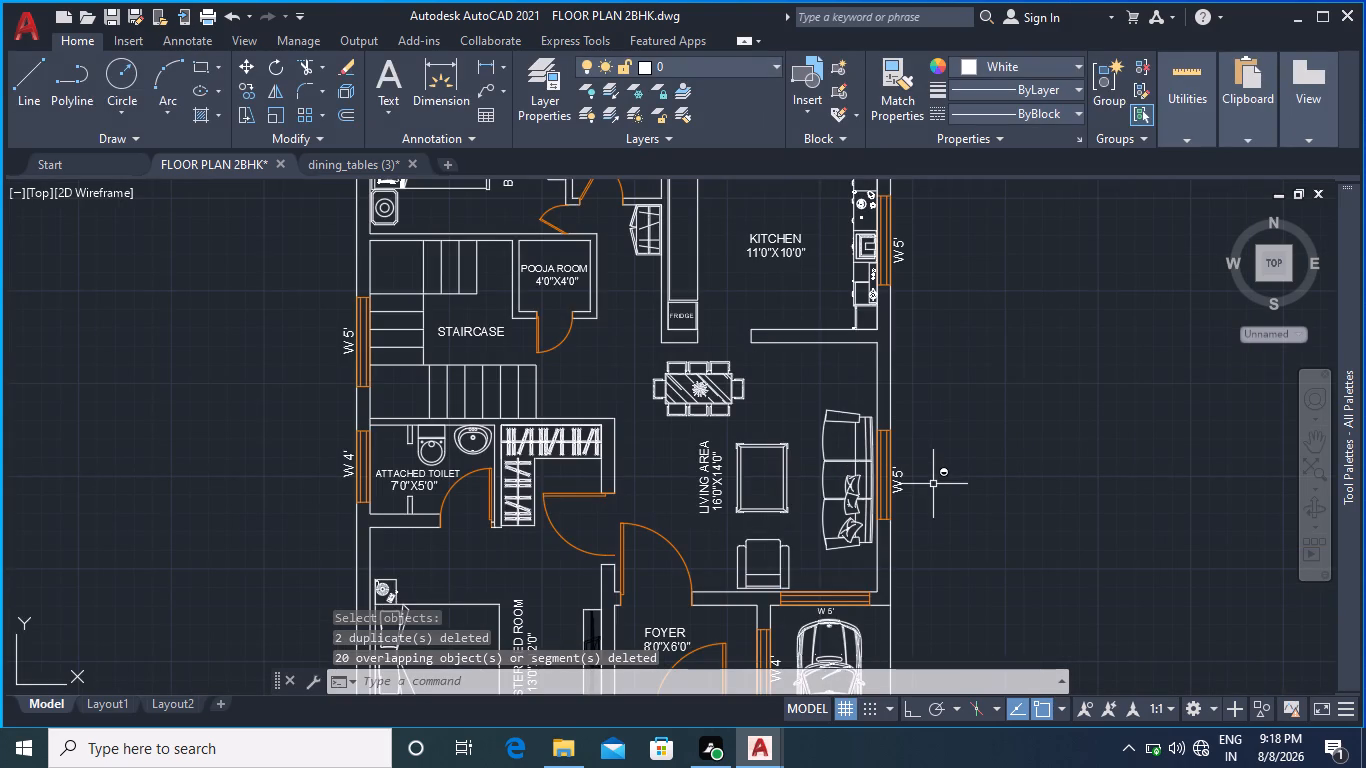
scroll(940, 484, down, 2)
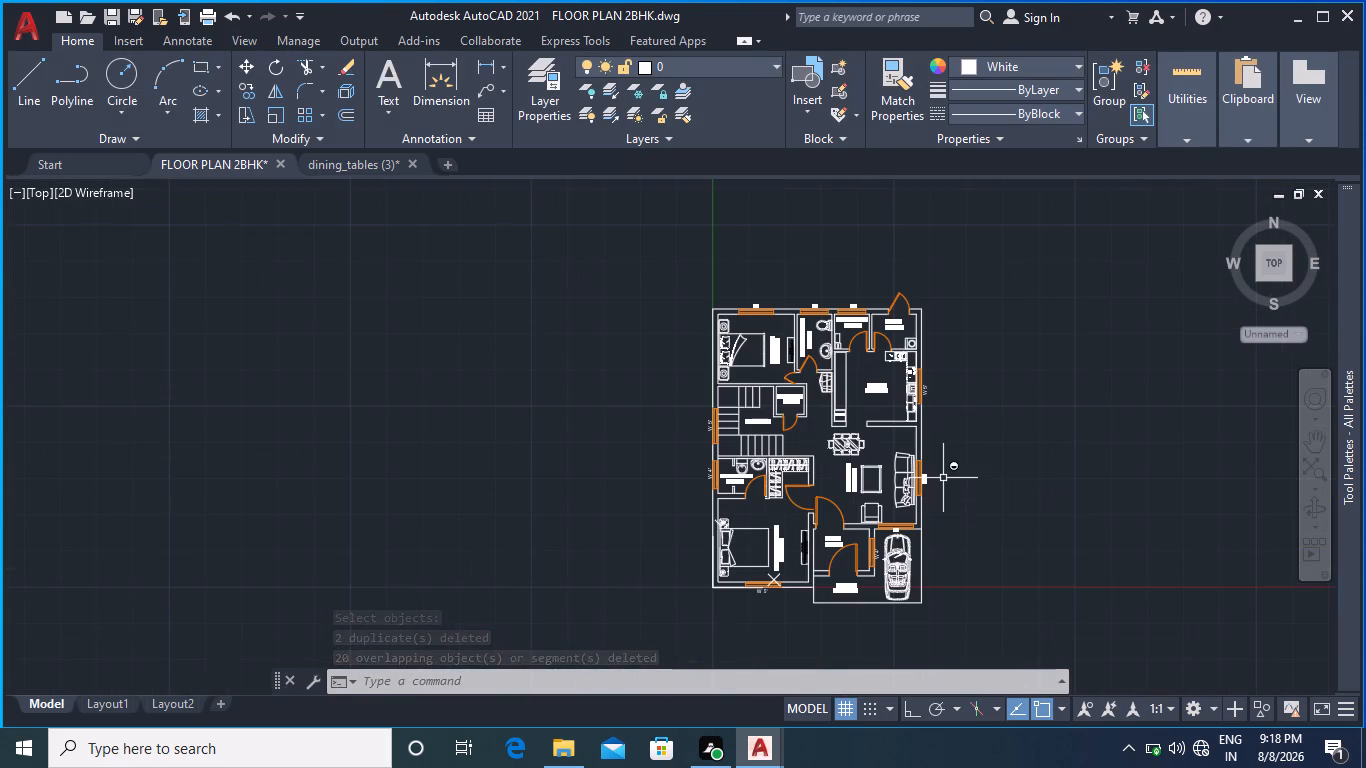
key(p)
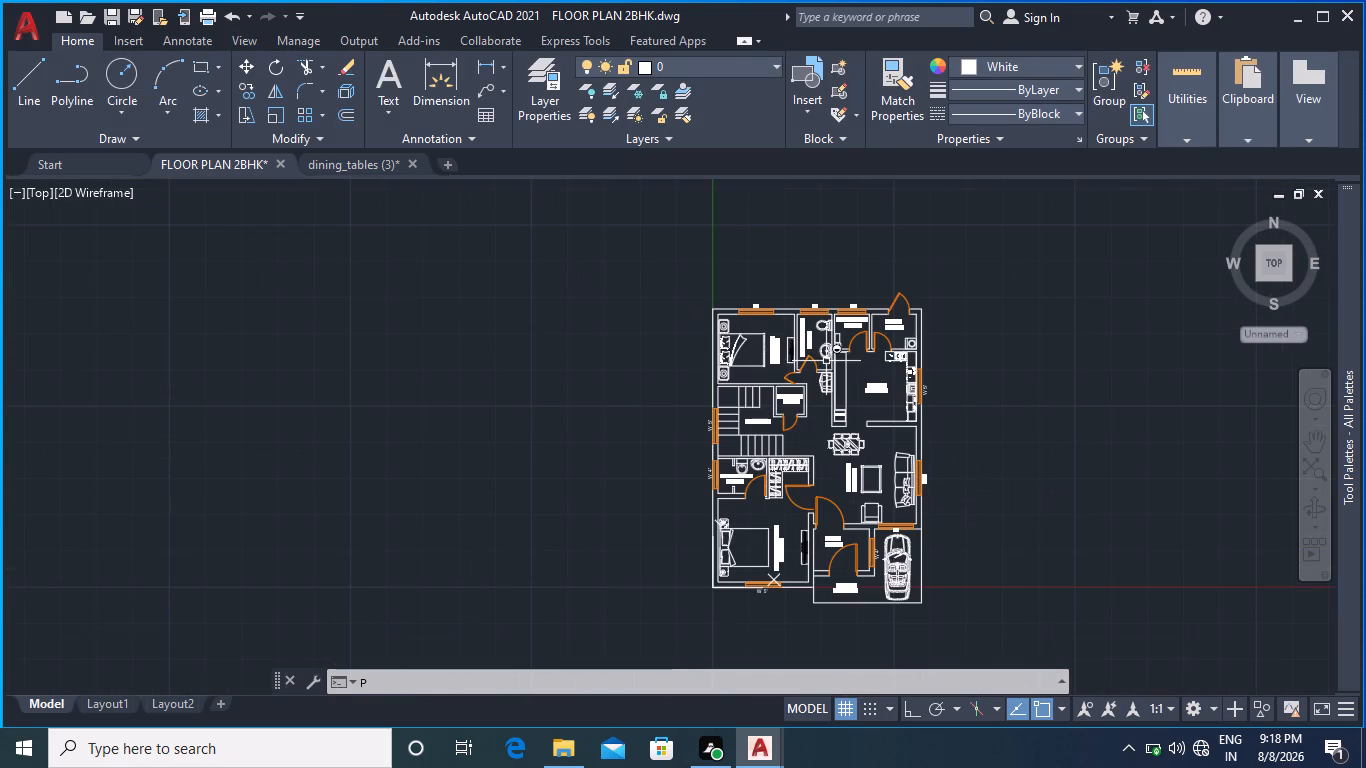
key(u)
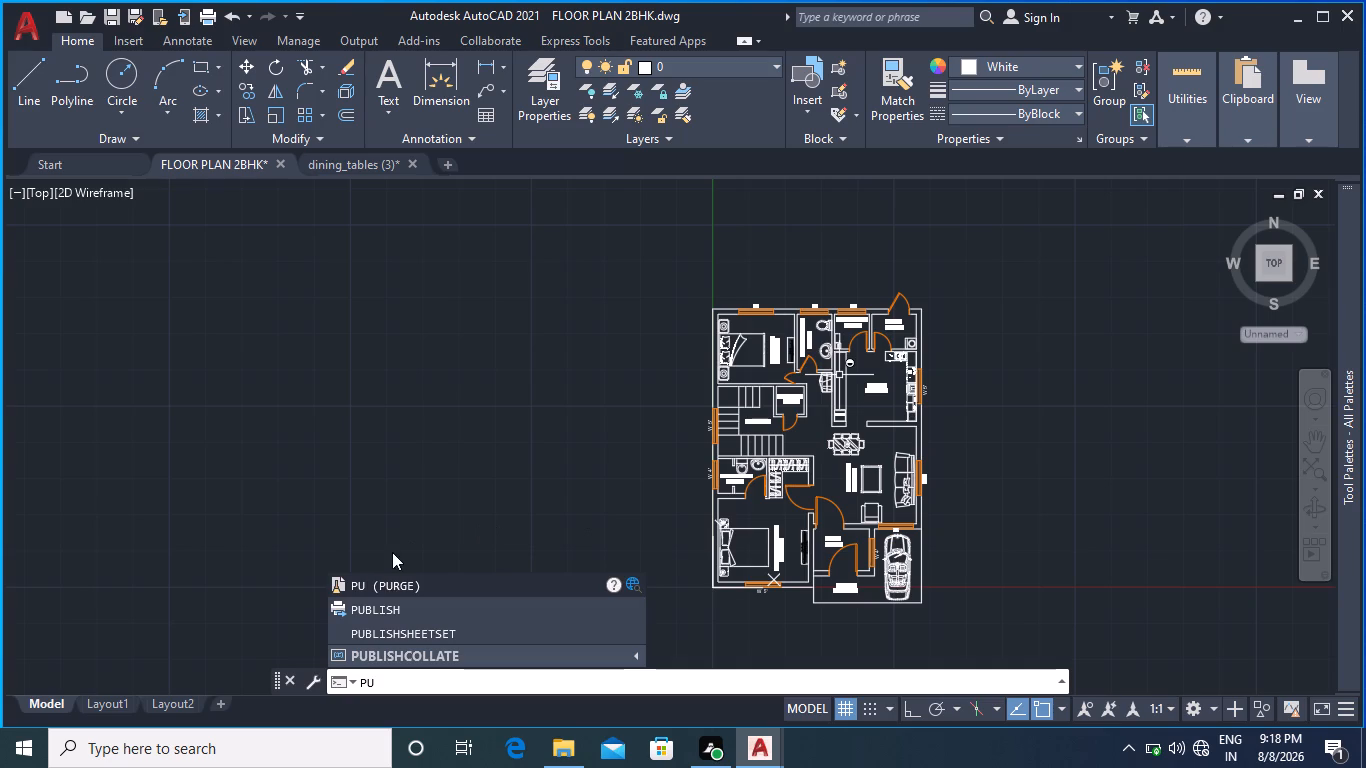
click(402, 584)
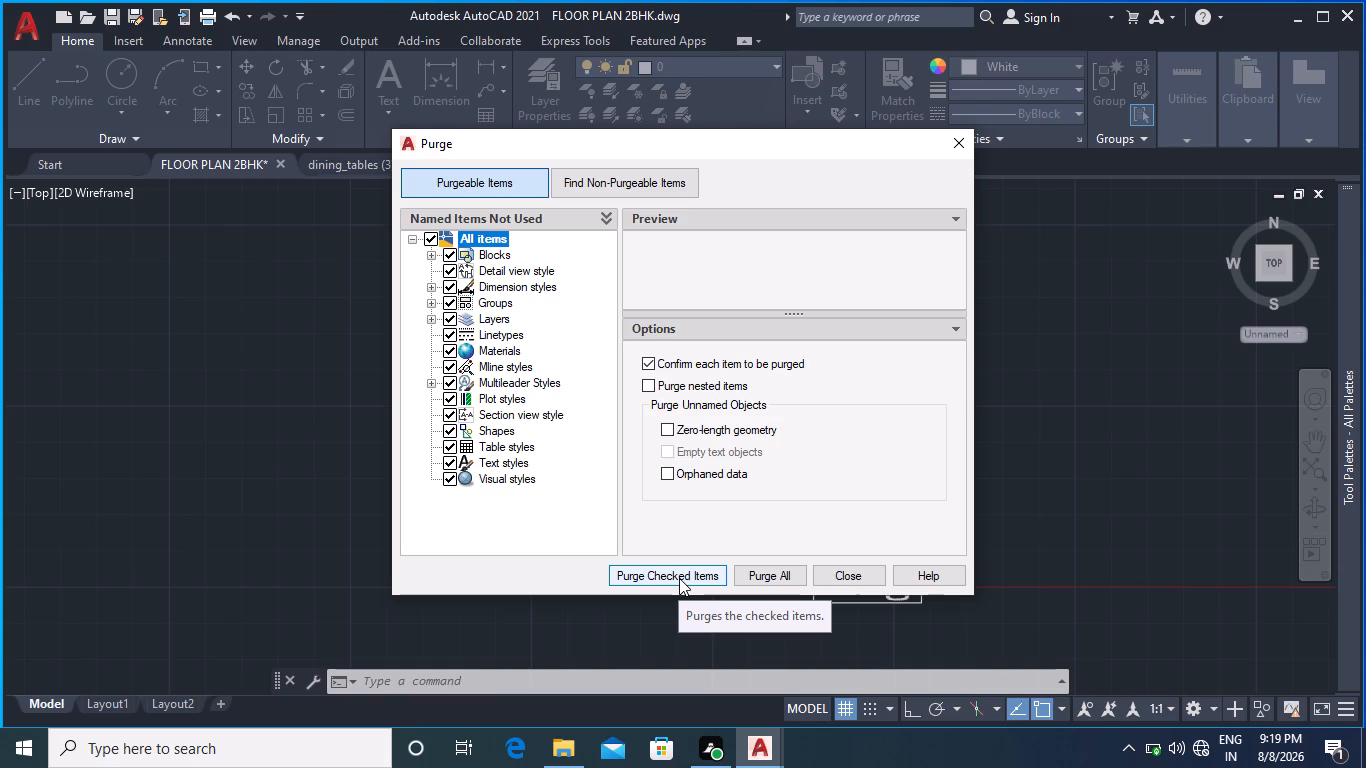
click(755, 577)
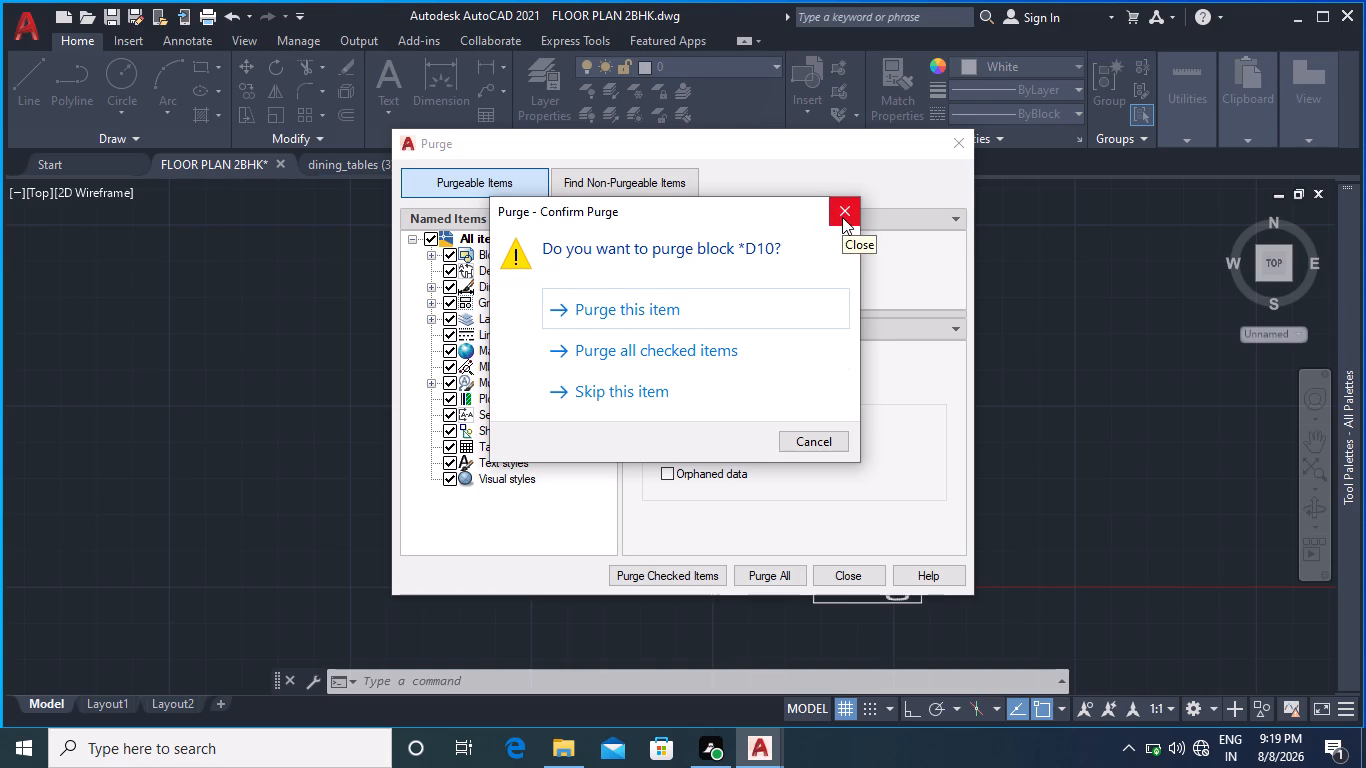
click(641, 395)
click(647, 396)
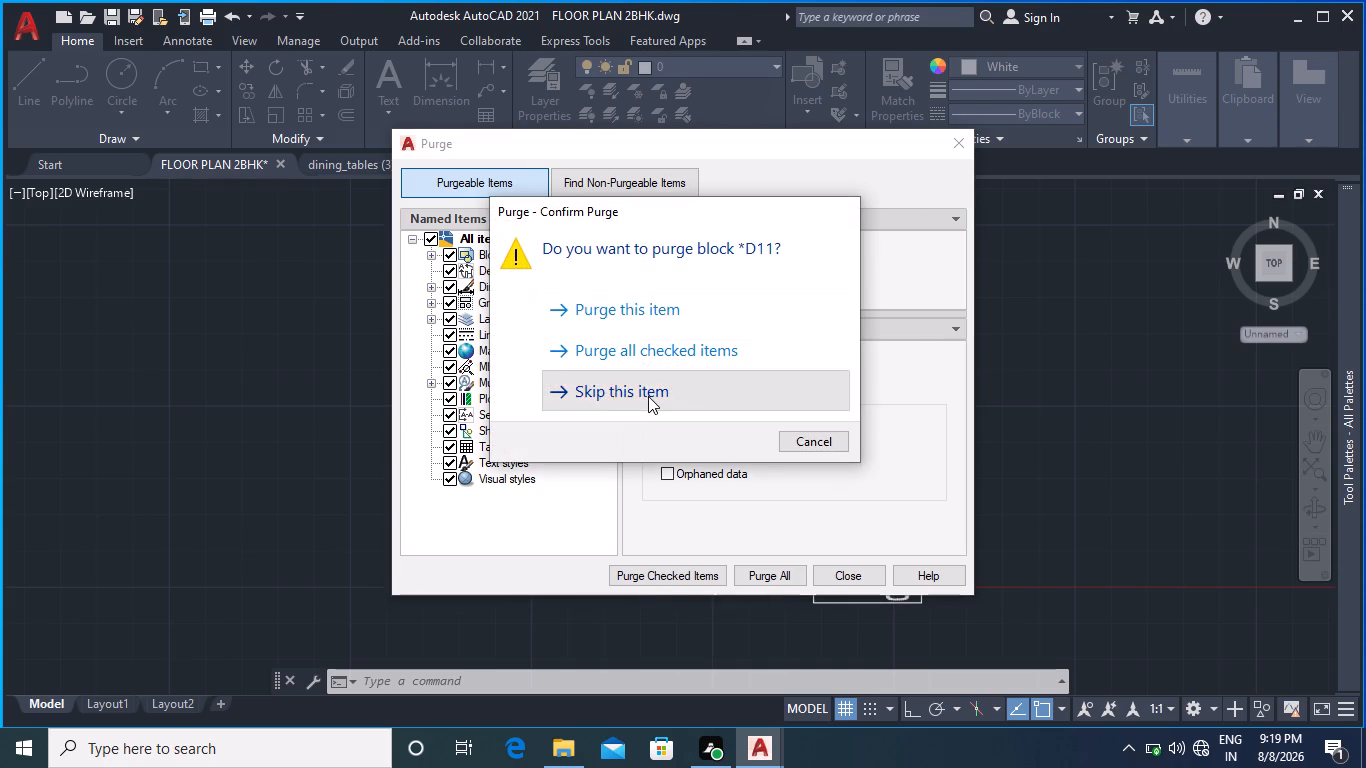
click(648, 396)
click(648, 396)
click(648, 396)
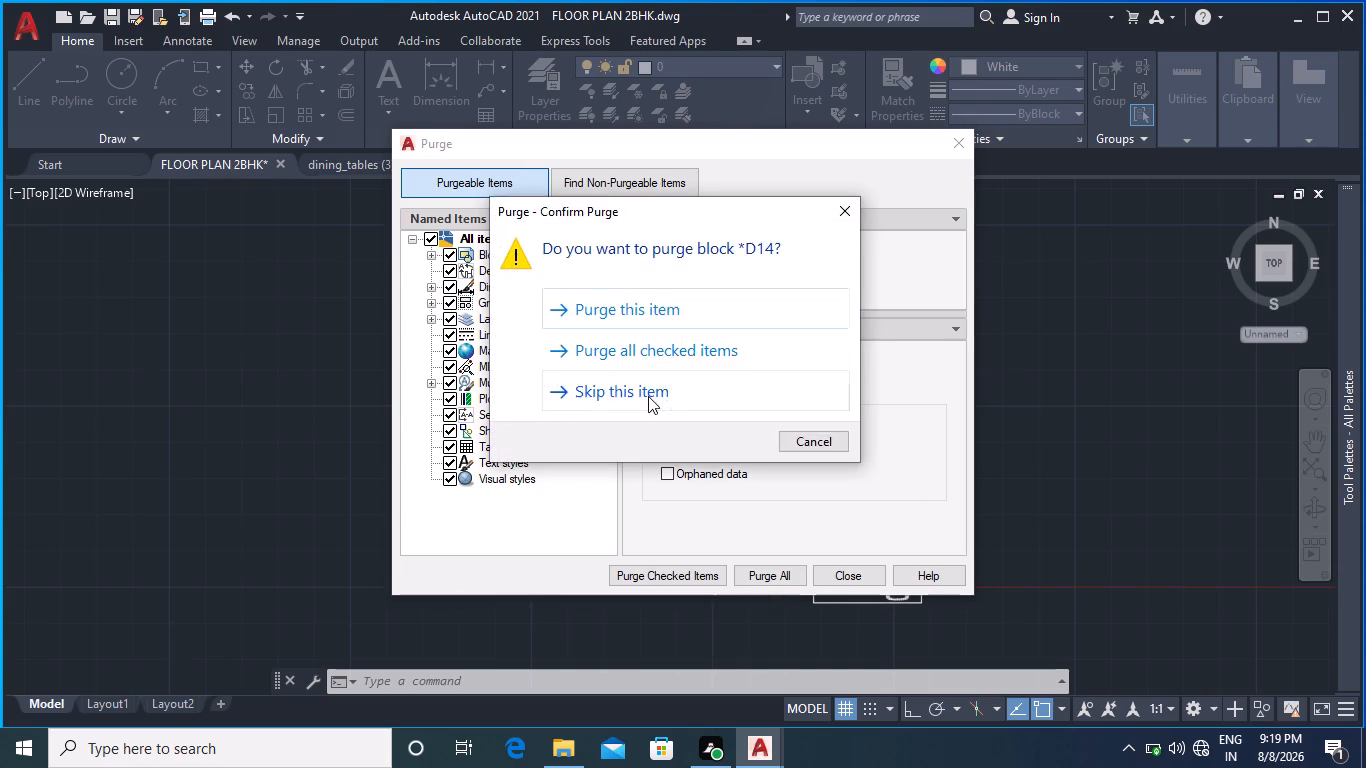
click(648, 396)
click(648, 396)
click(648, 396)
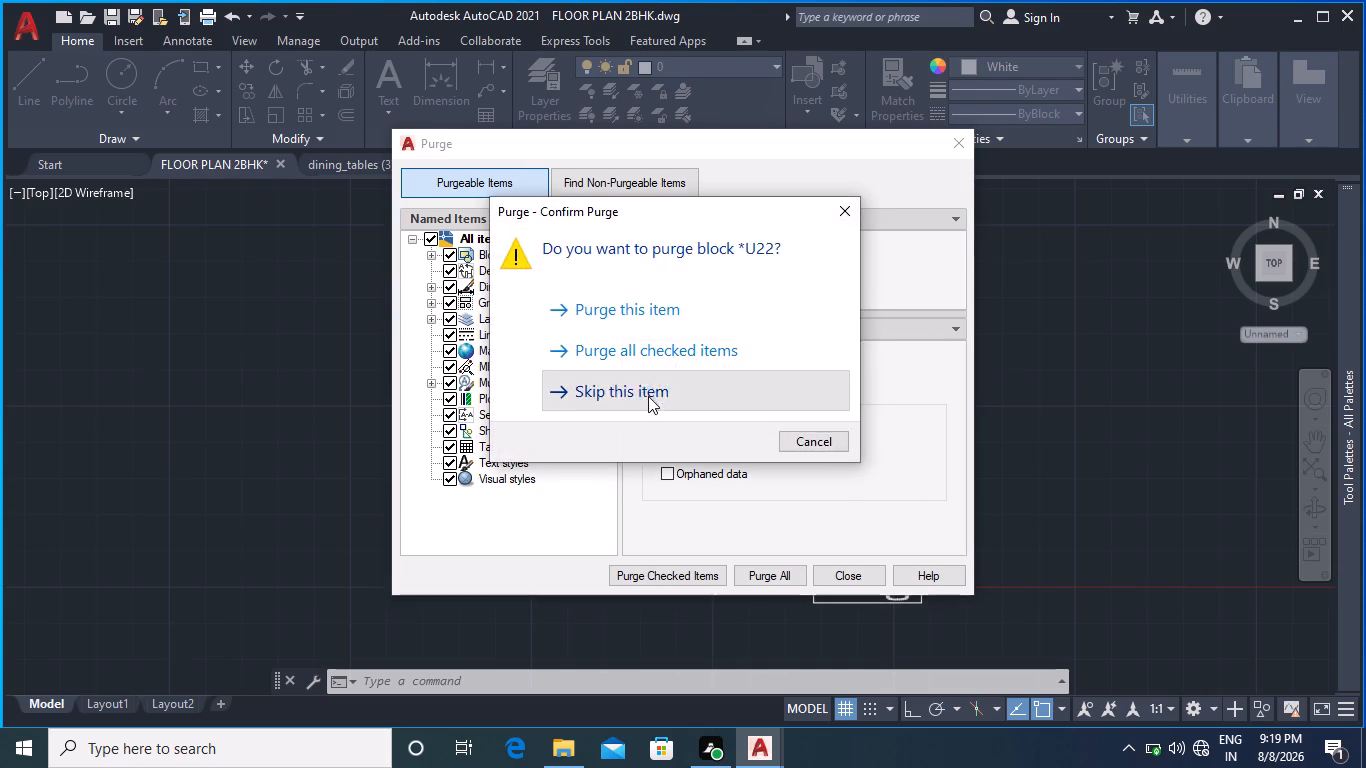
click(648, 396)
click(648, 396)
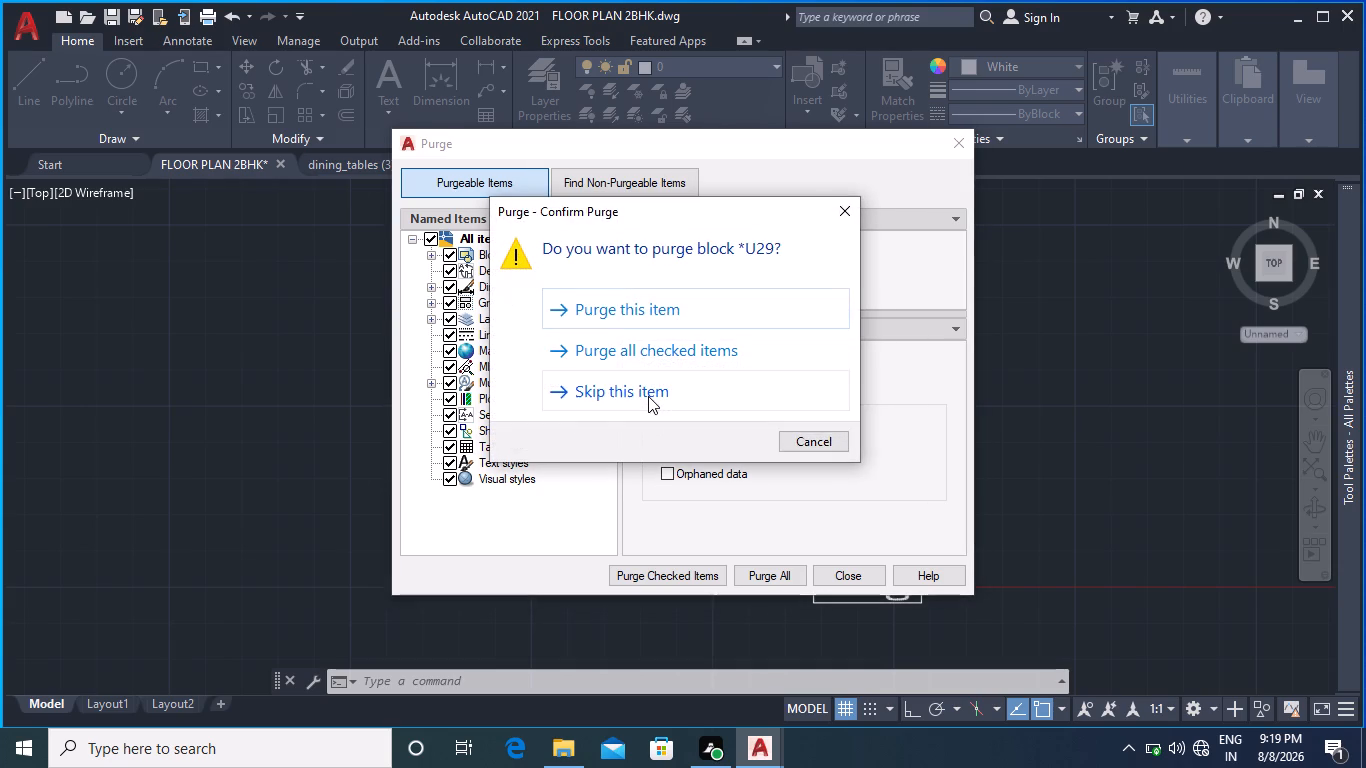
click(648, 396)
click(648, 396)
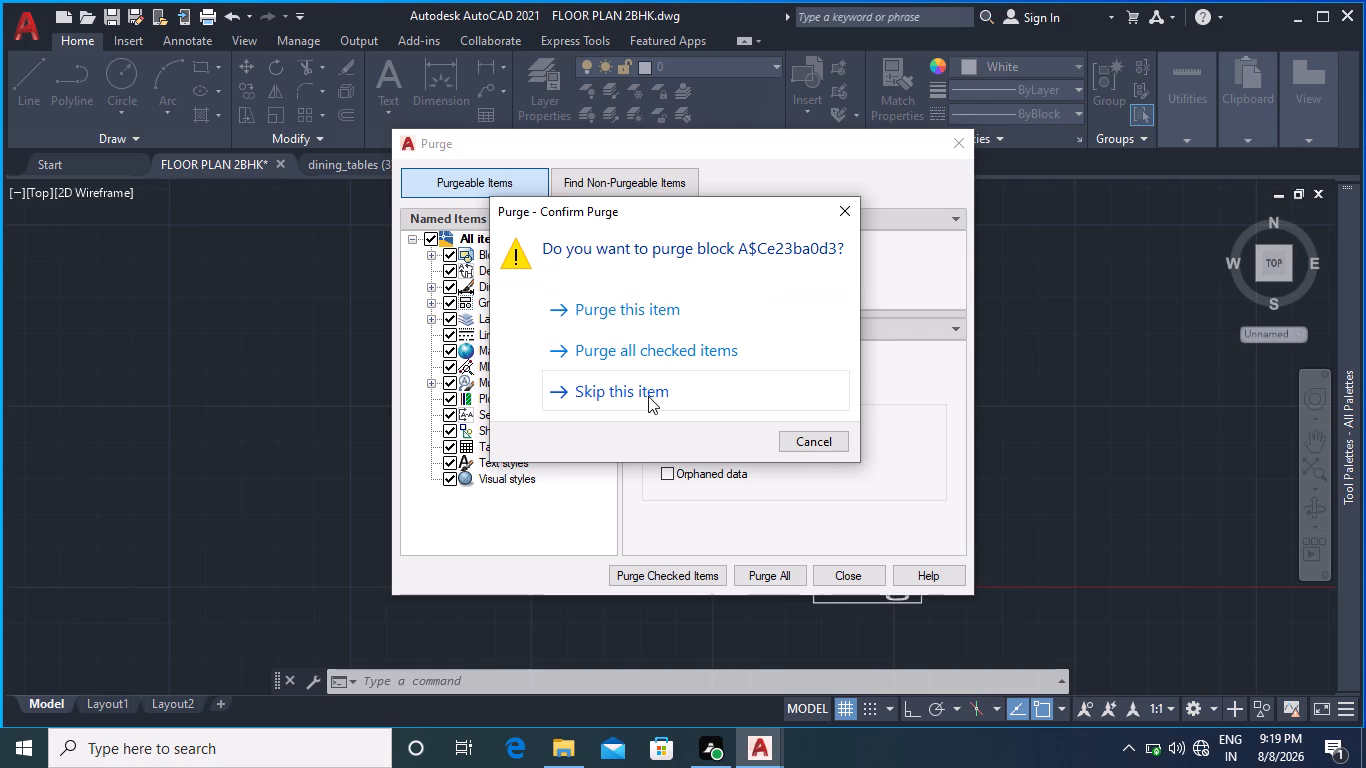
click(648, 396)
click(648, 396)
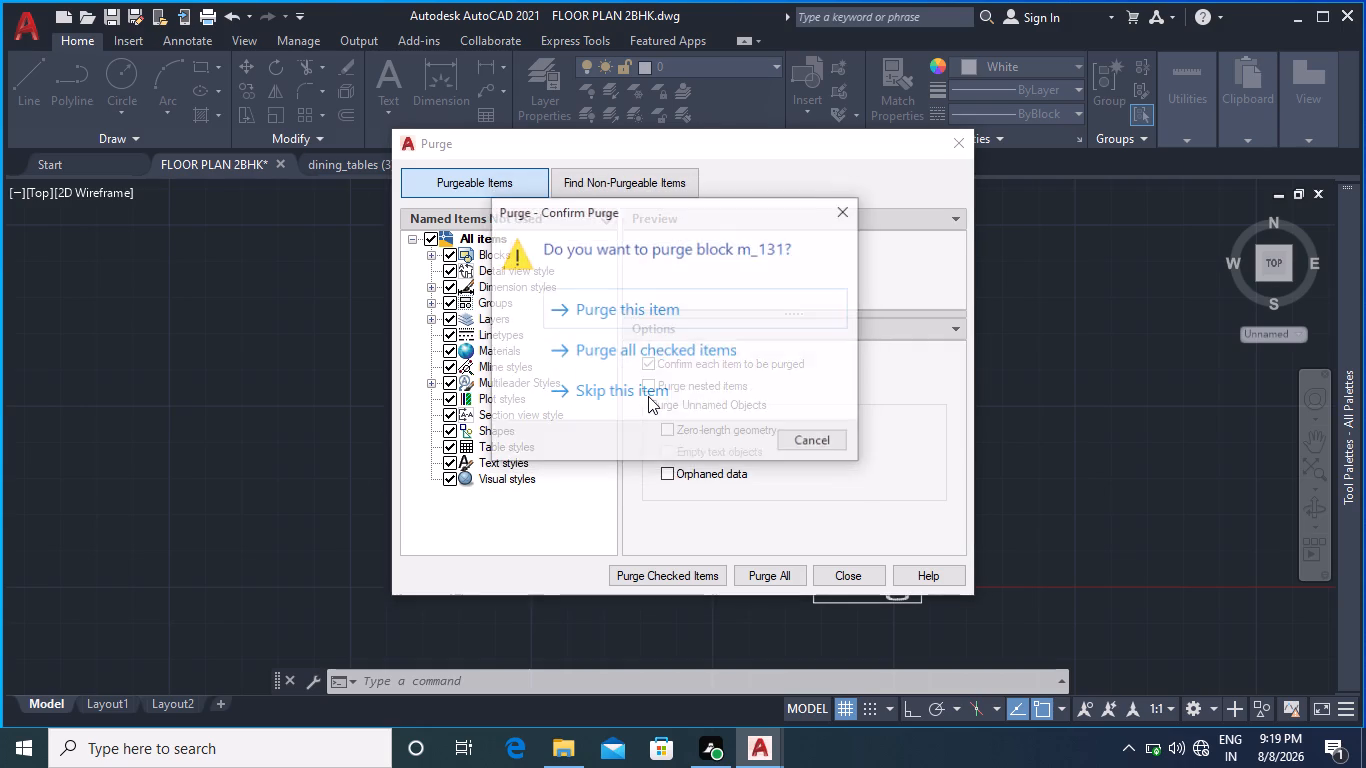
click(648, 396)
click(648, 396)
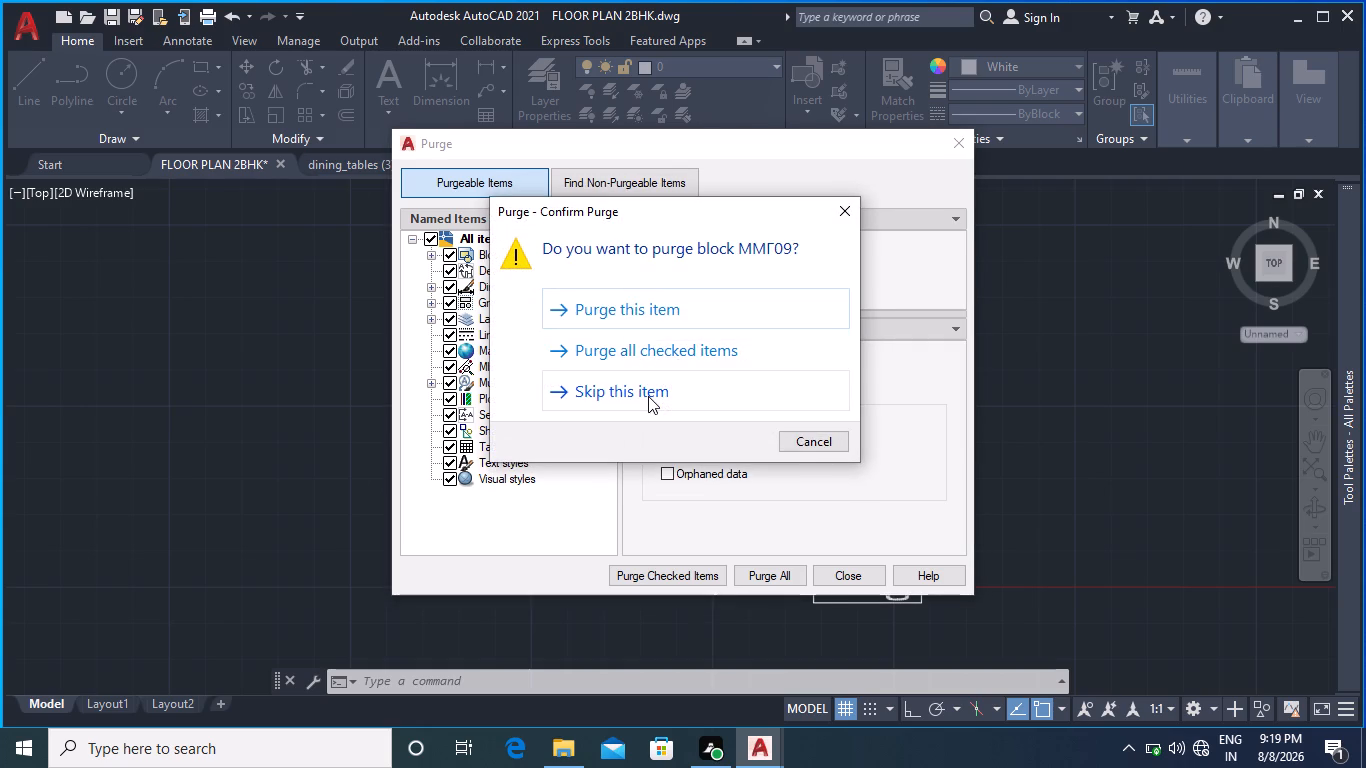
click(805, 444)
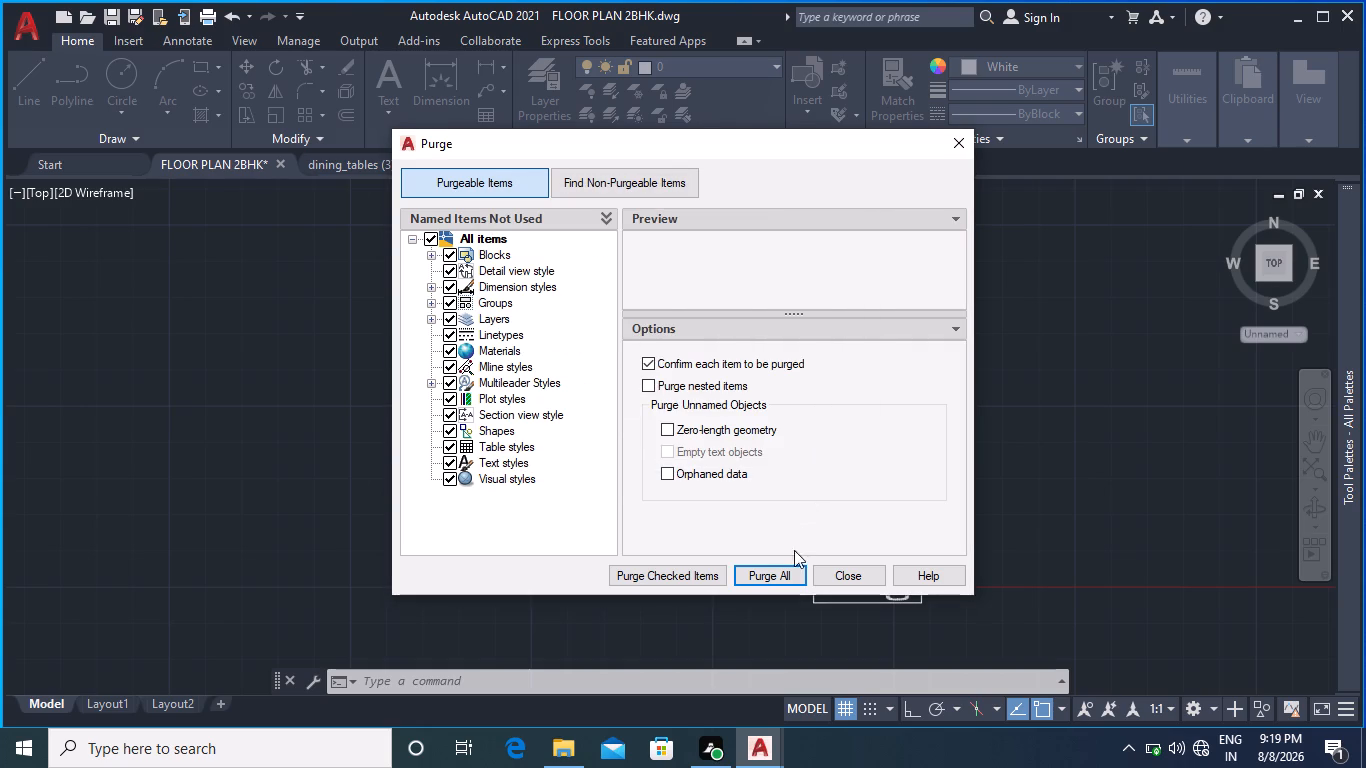
Purge all unused named items from the floor plan drawing in two passes, accepting all checked items at once, and close Purge.
click(780, 575)
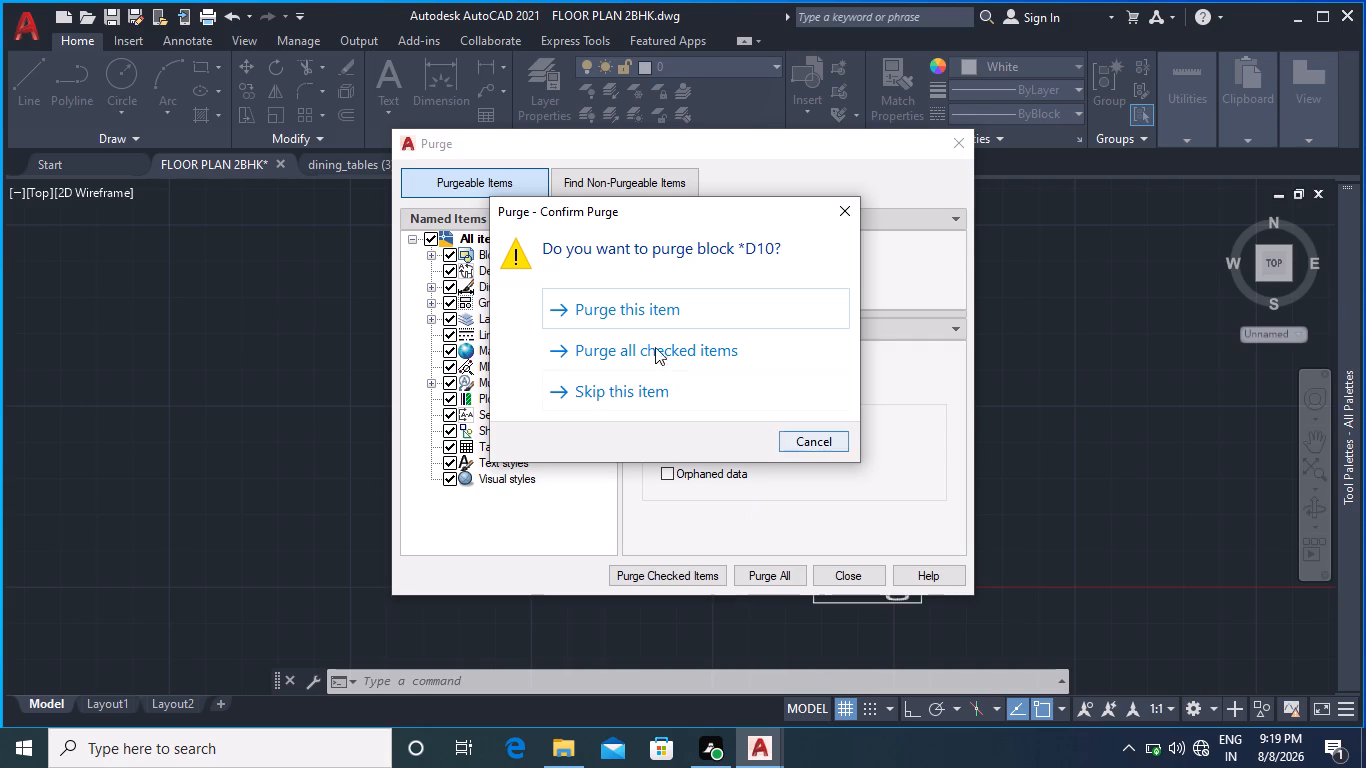
click(643, 354)
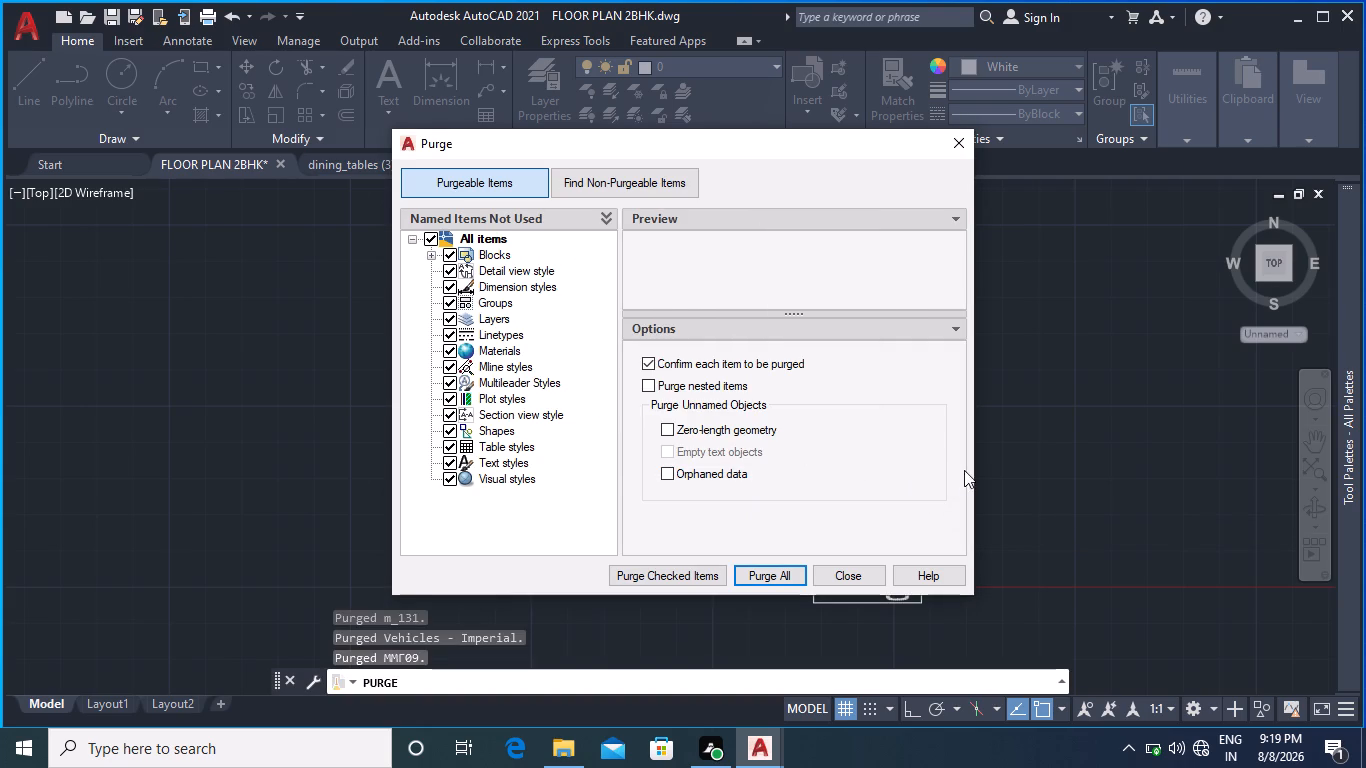
click(772, 571)
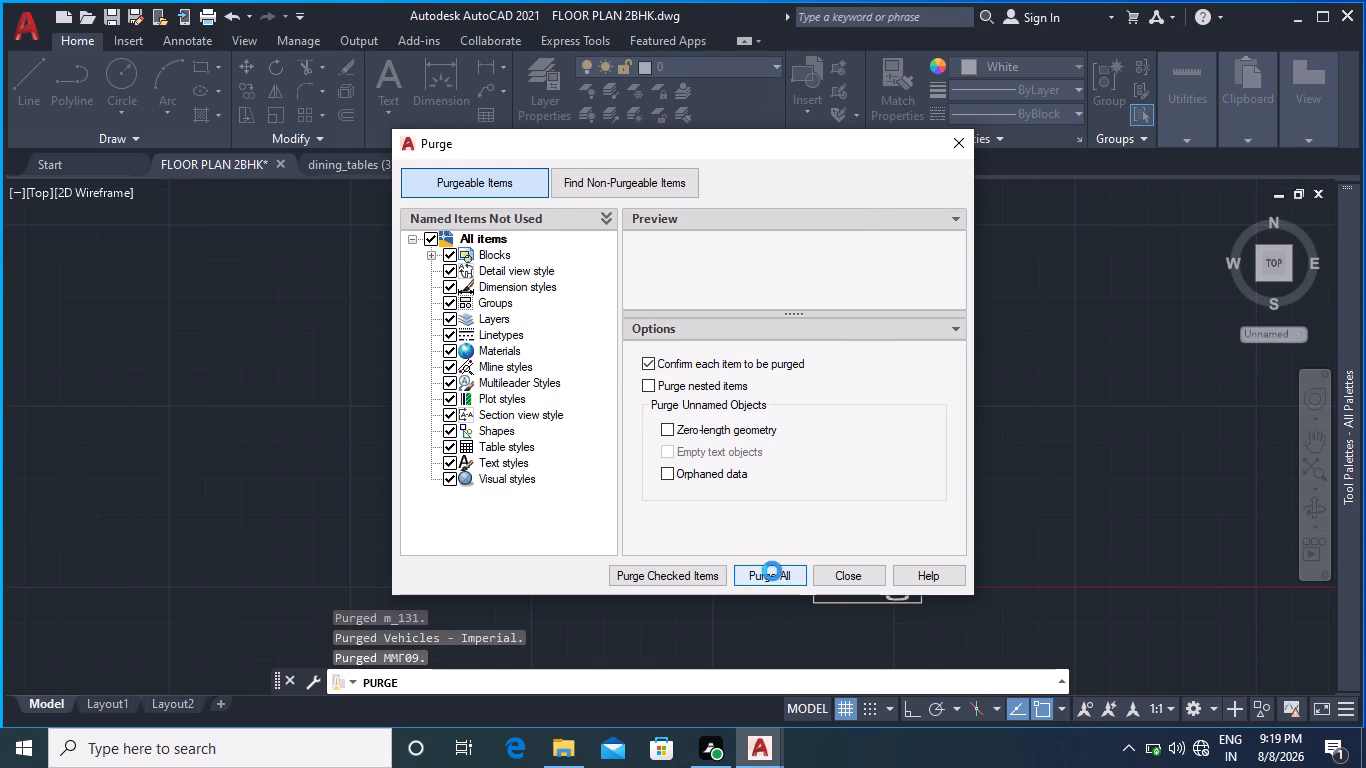
click(653, 349)
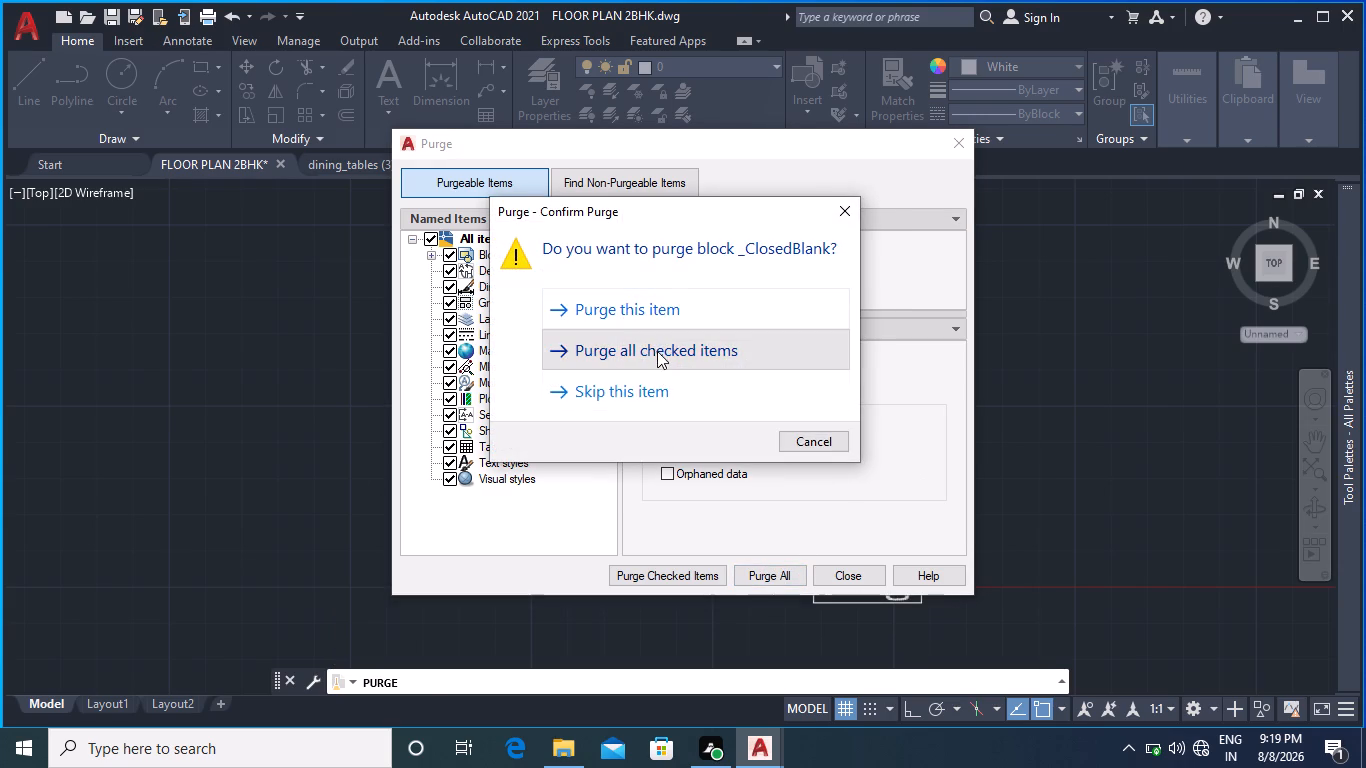
click(837, 573)
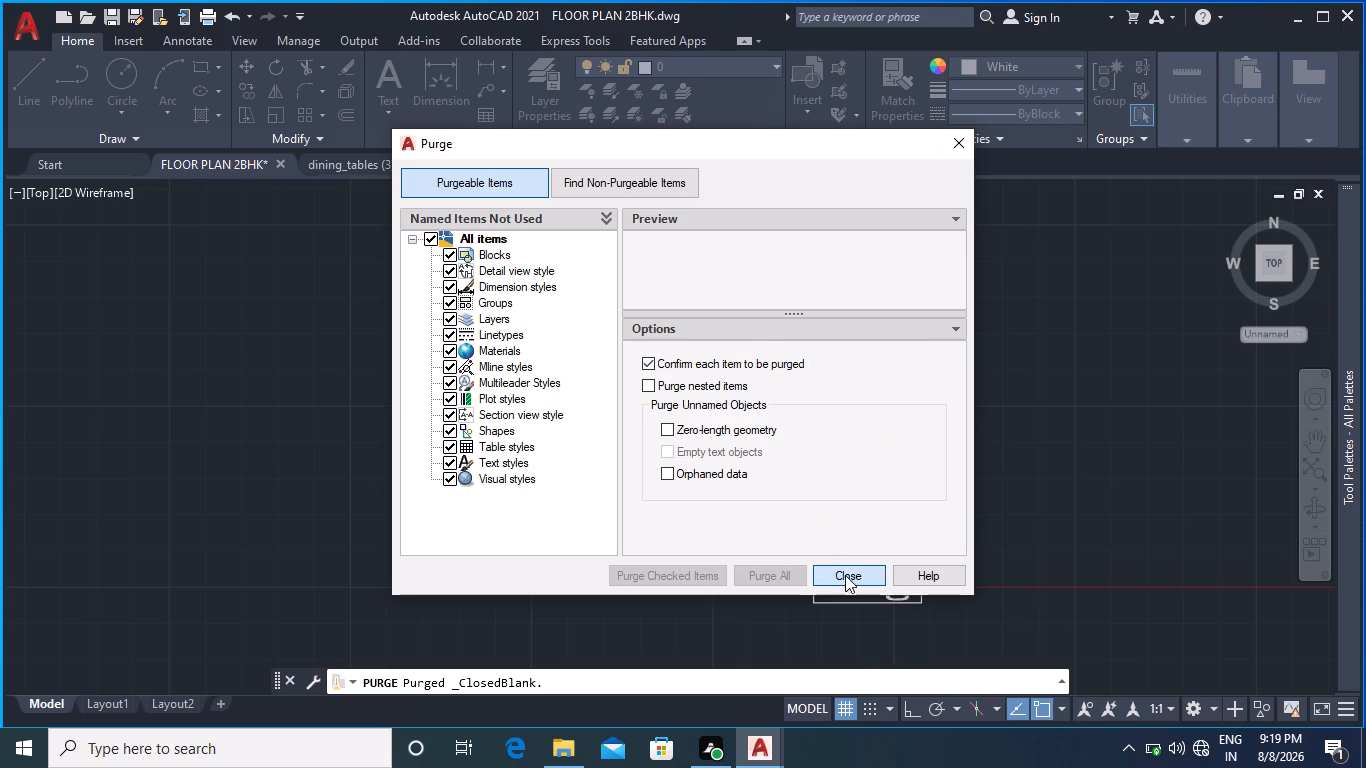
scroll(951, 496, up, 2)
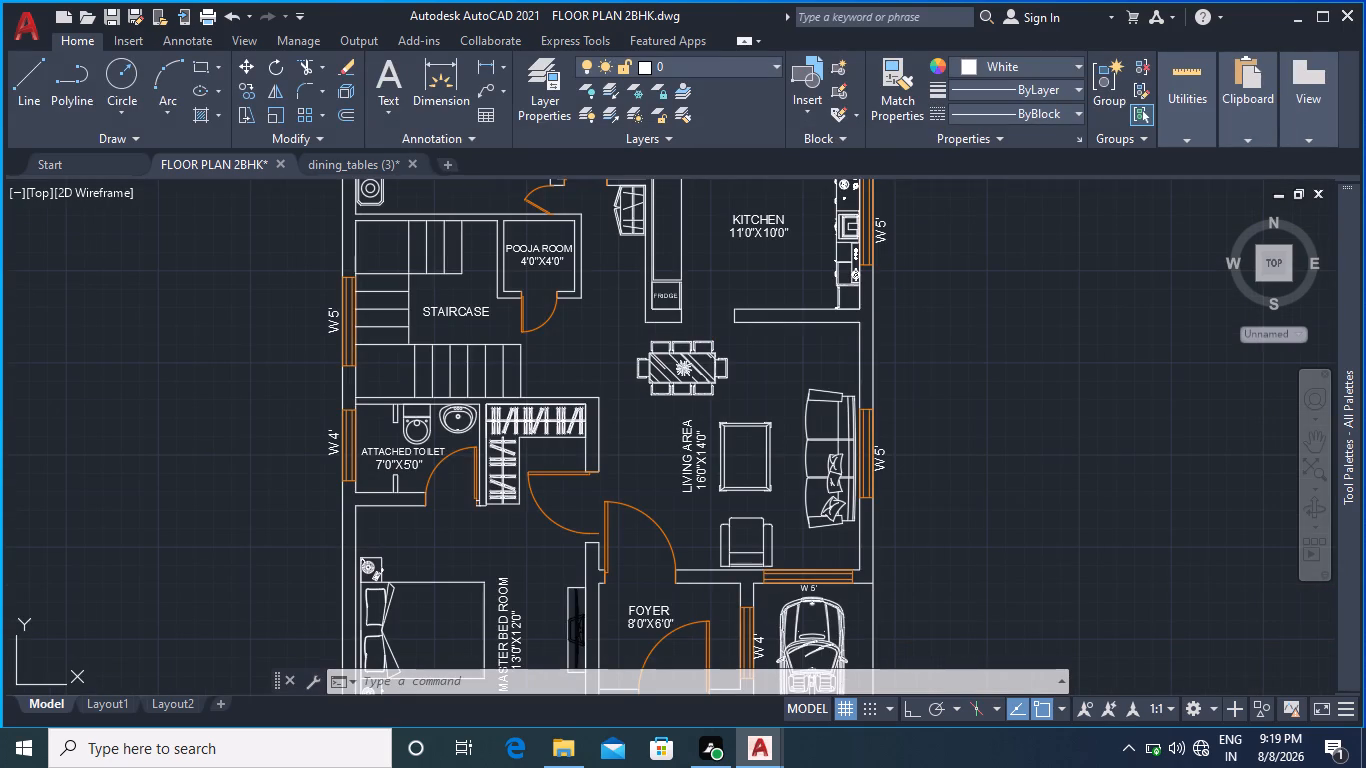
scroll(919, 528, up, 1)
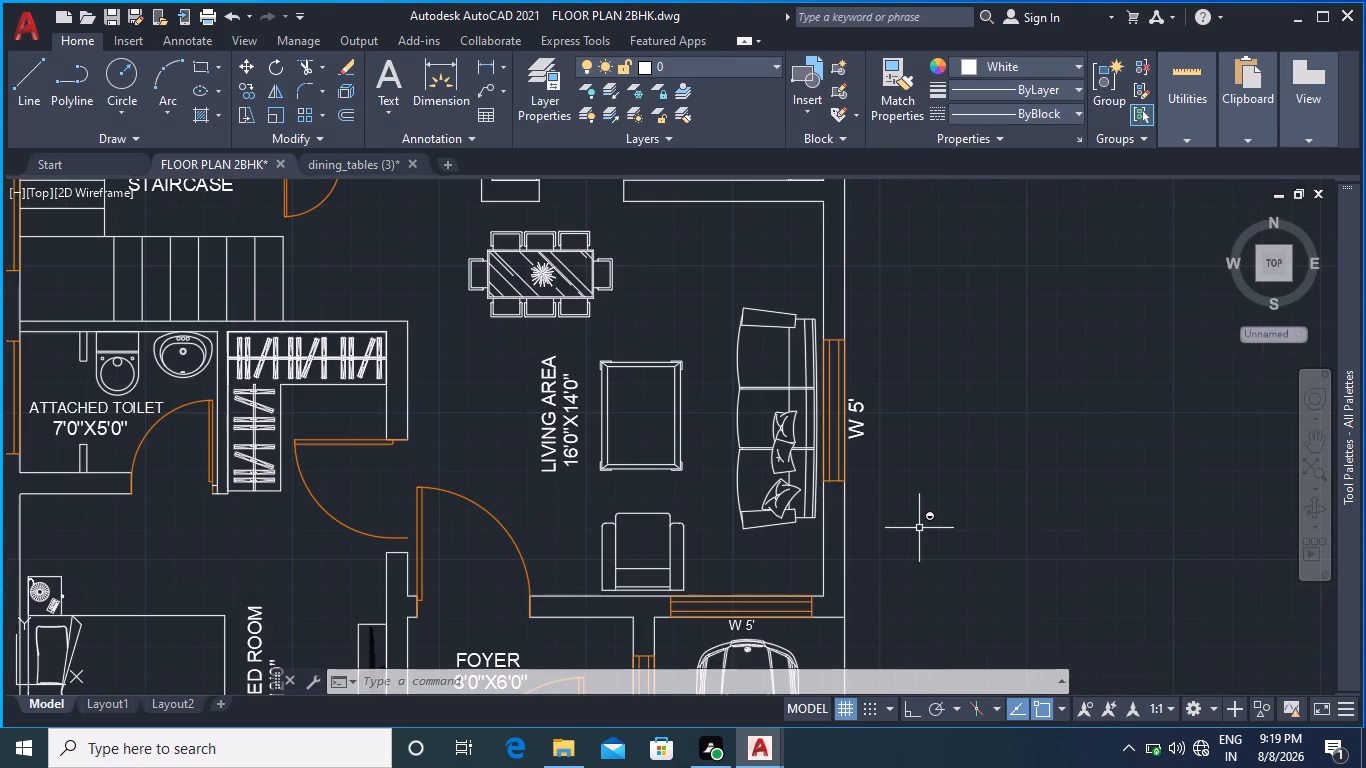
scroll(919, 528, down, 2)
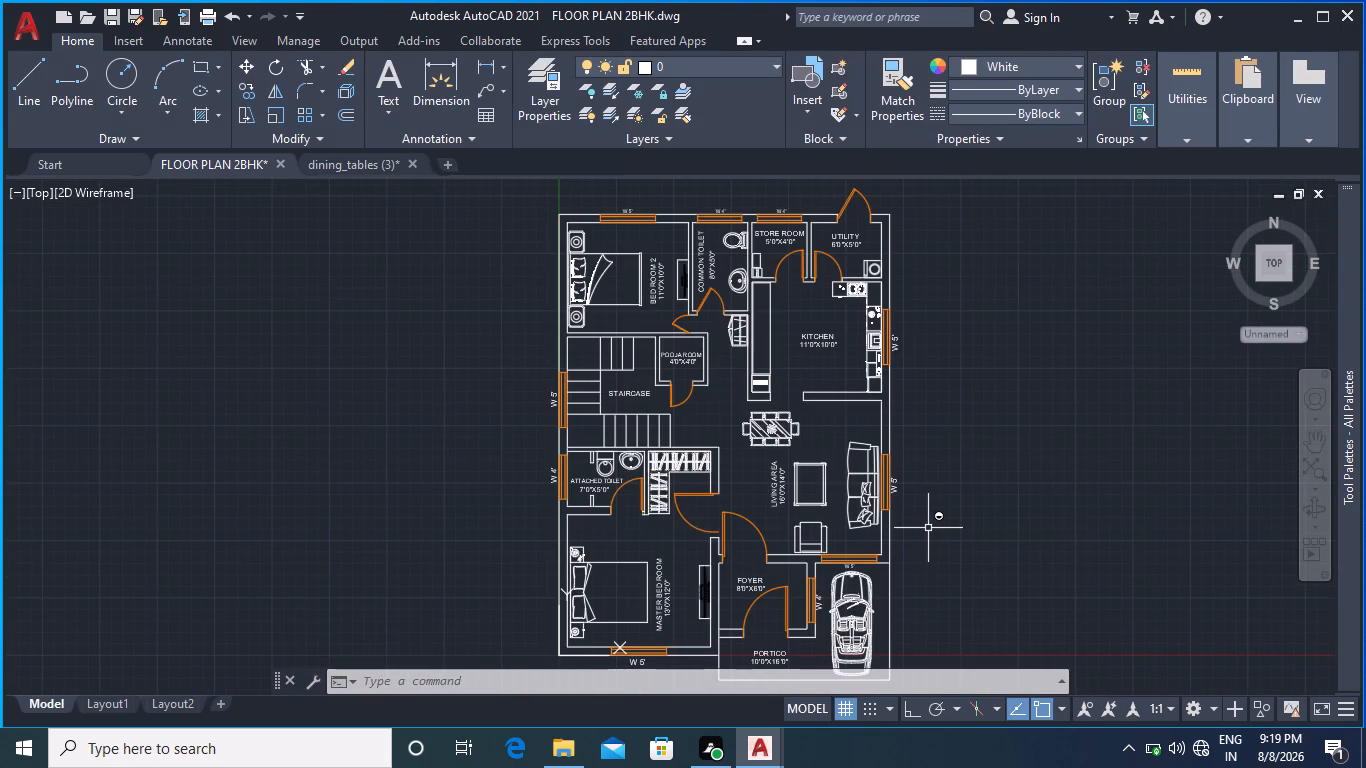
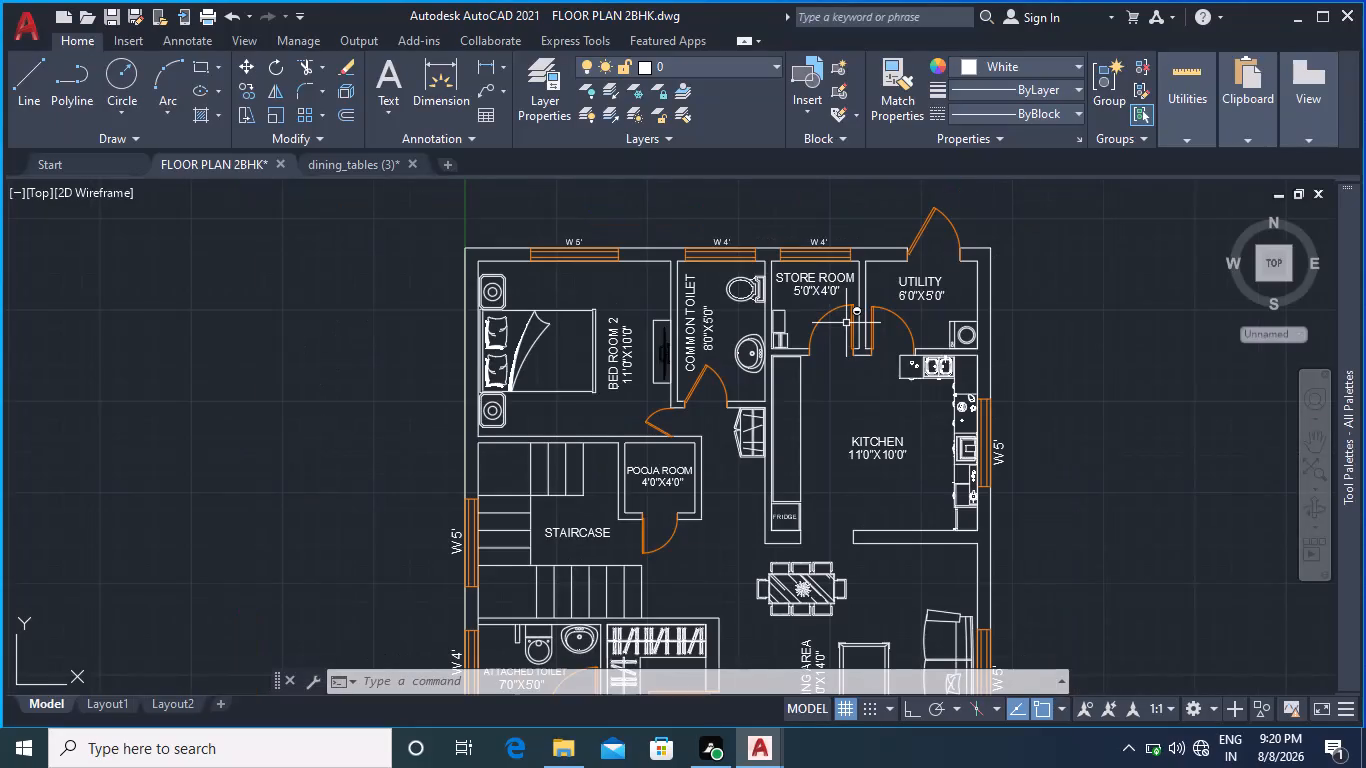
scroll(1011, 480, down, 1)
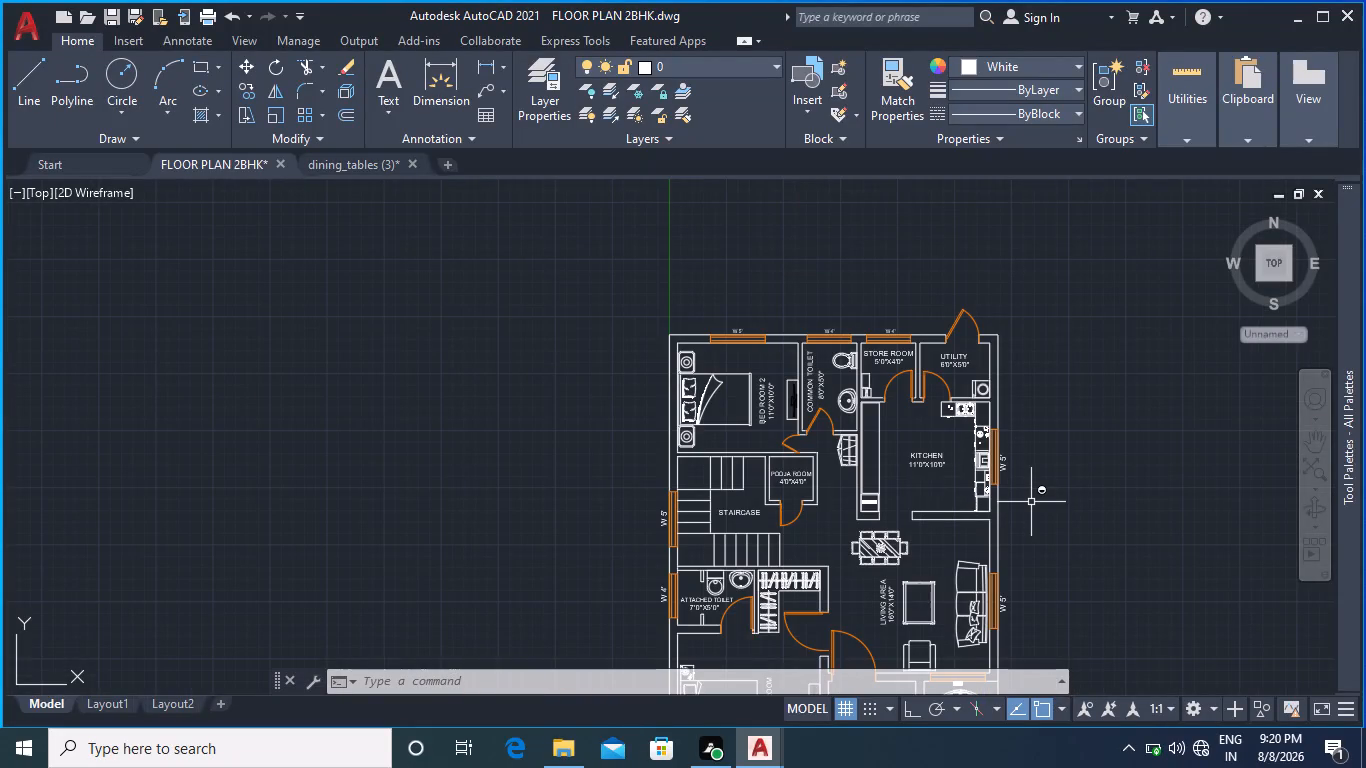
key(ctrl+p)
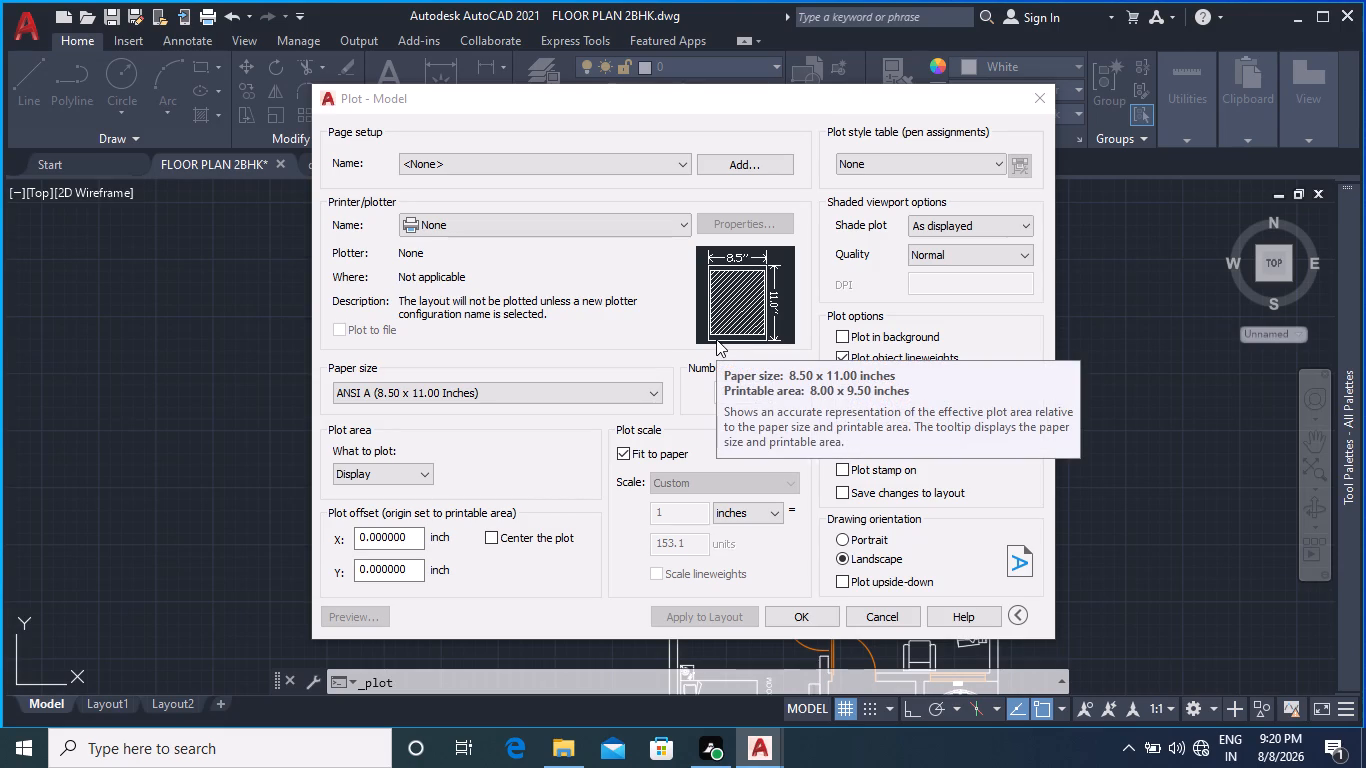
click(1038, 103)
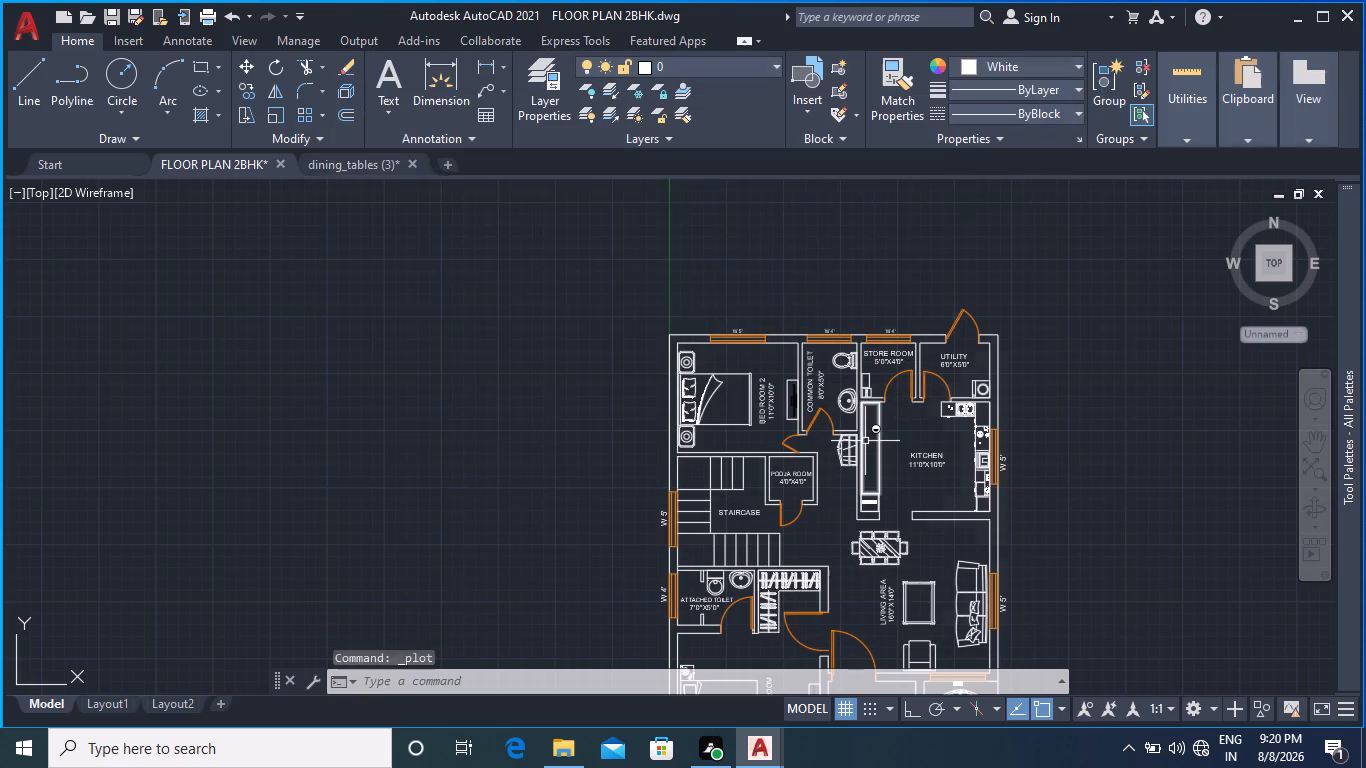
Save the FLOOR PLAN 2BHK drawing under its existing name.
key(ctrl+s)
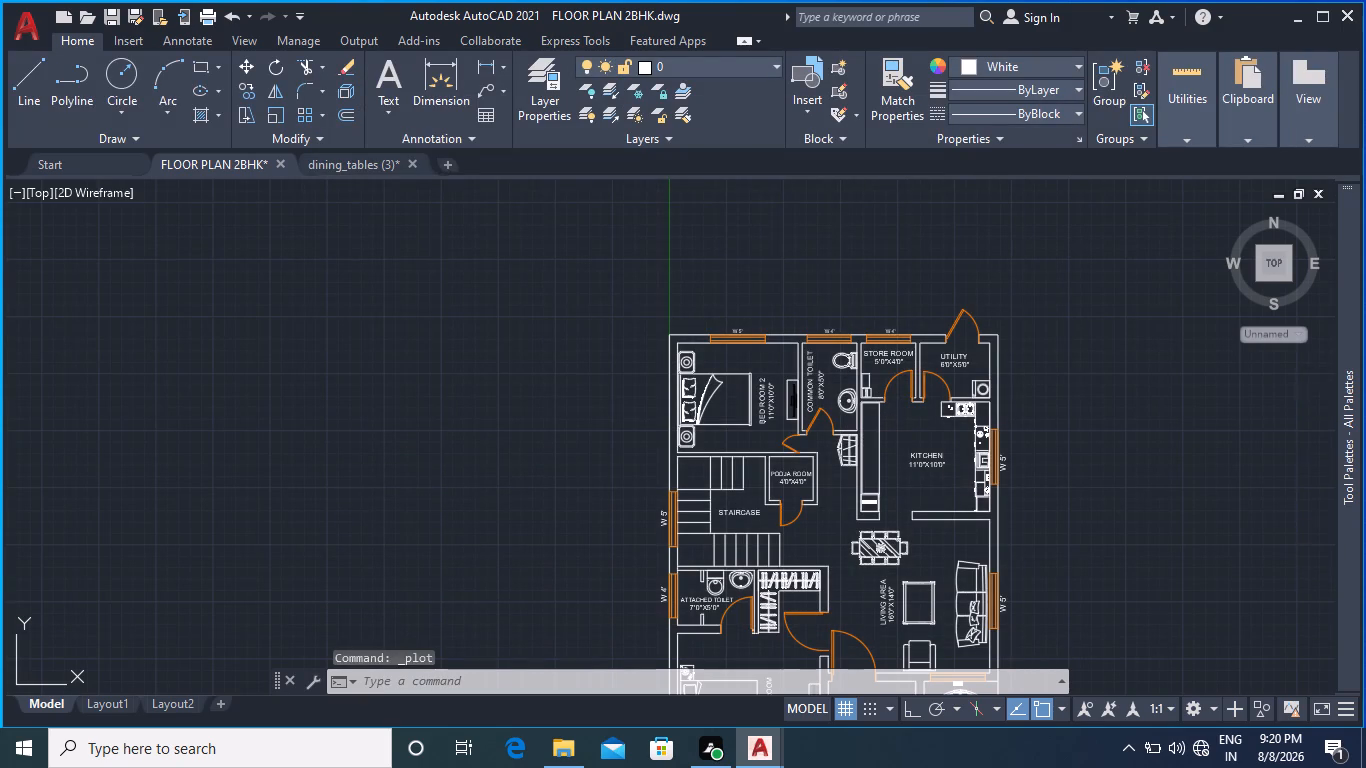
middle_drag(1020, 418, 916, 340)
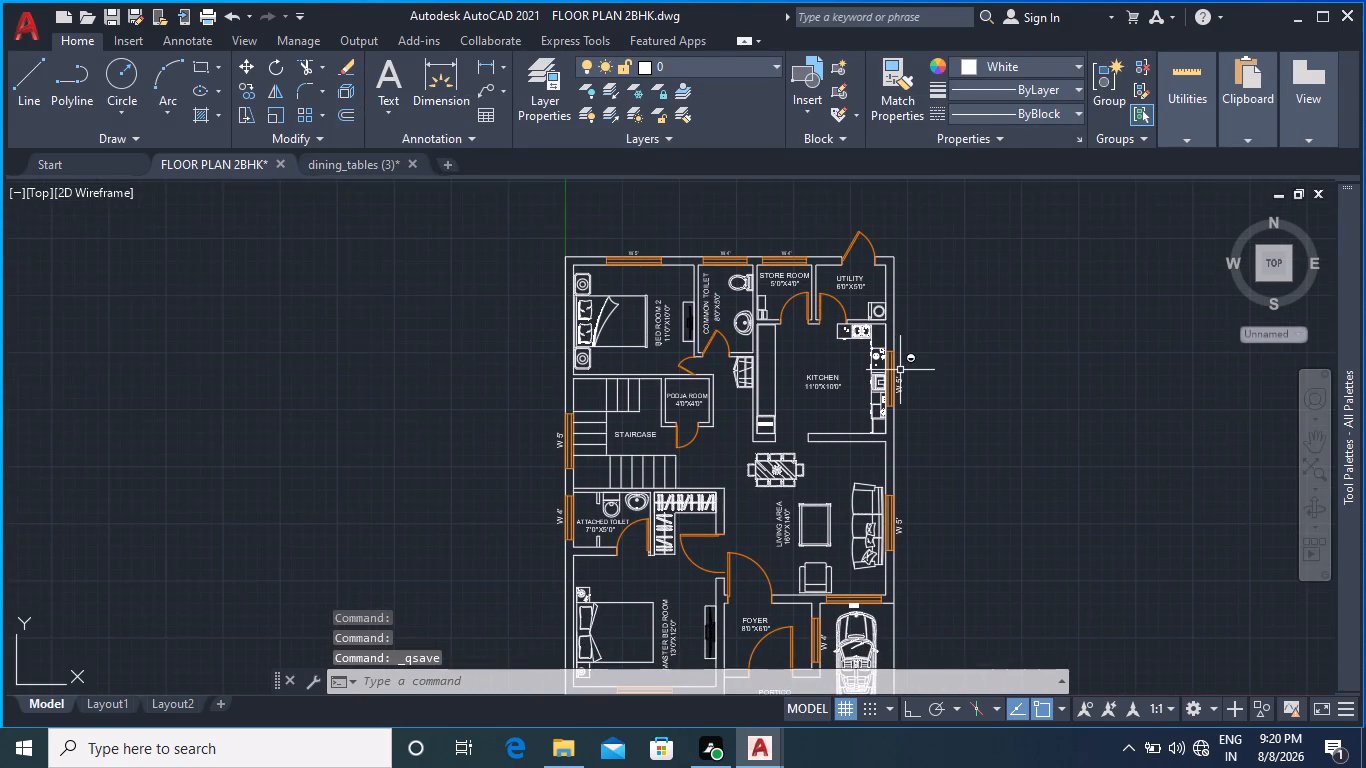
key(ctrl+s)
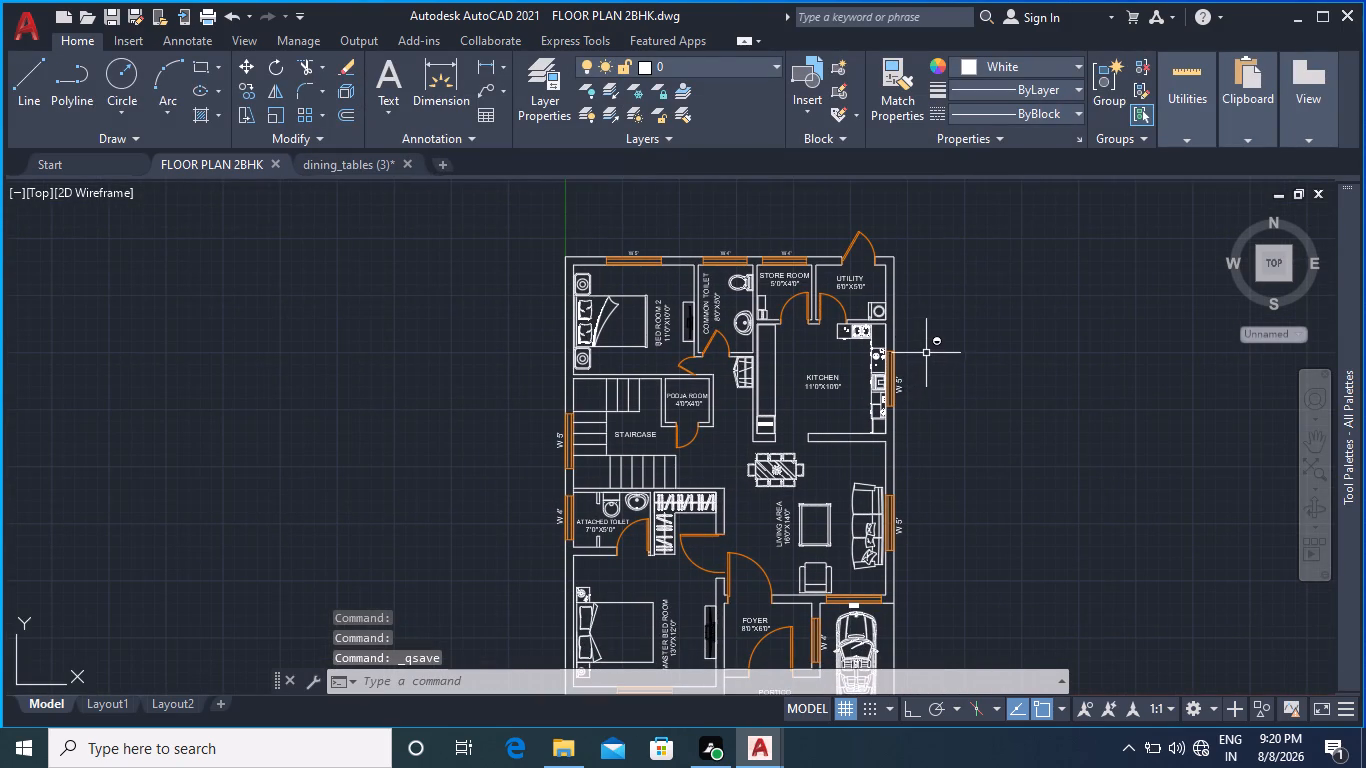
key(ctrl+s)
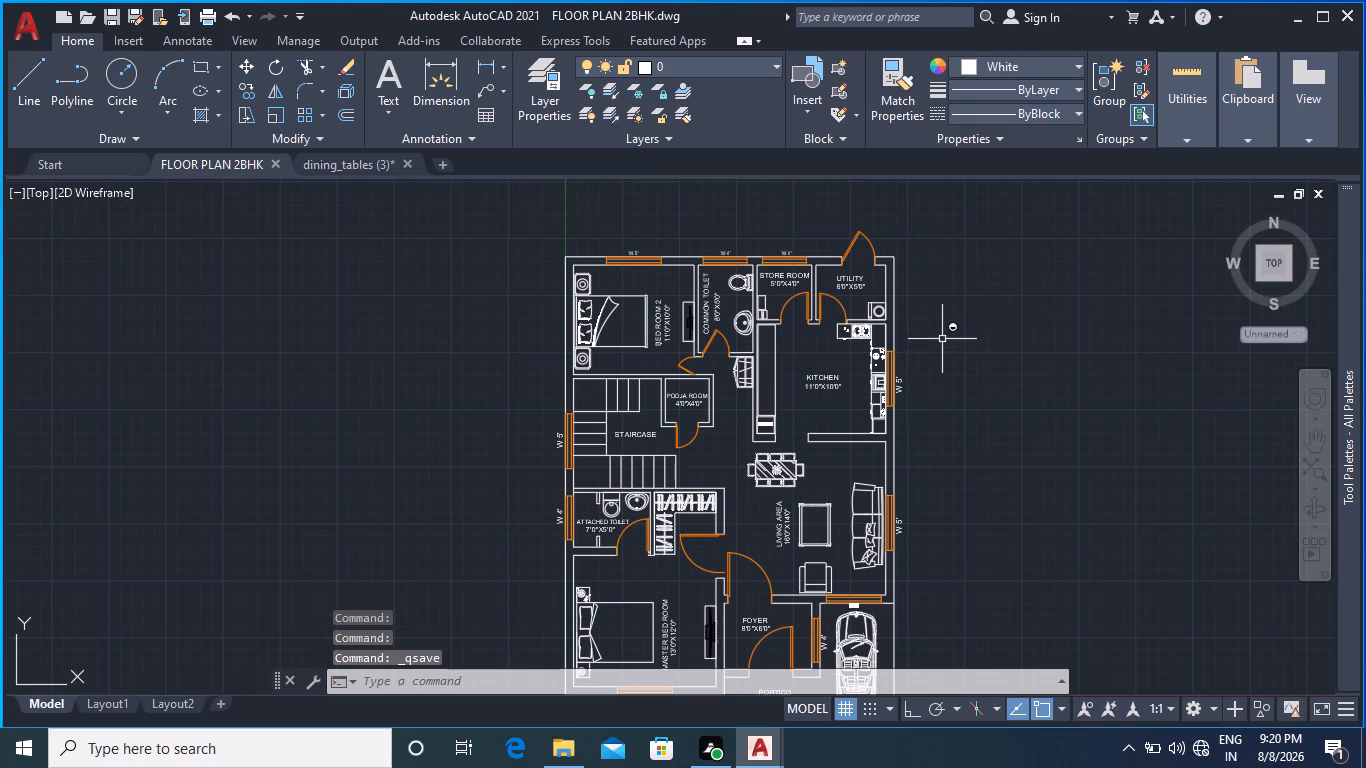
key(ctrl+s)
key(ctrl+d)
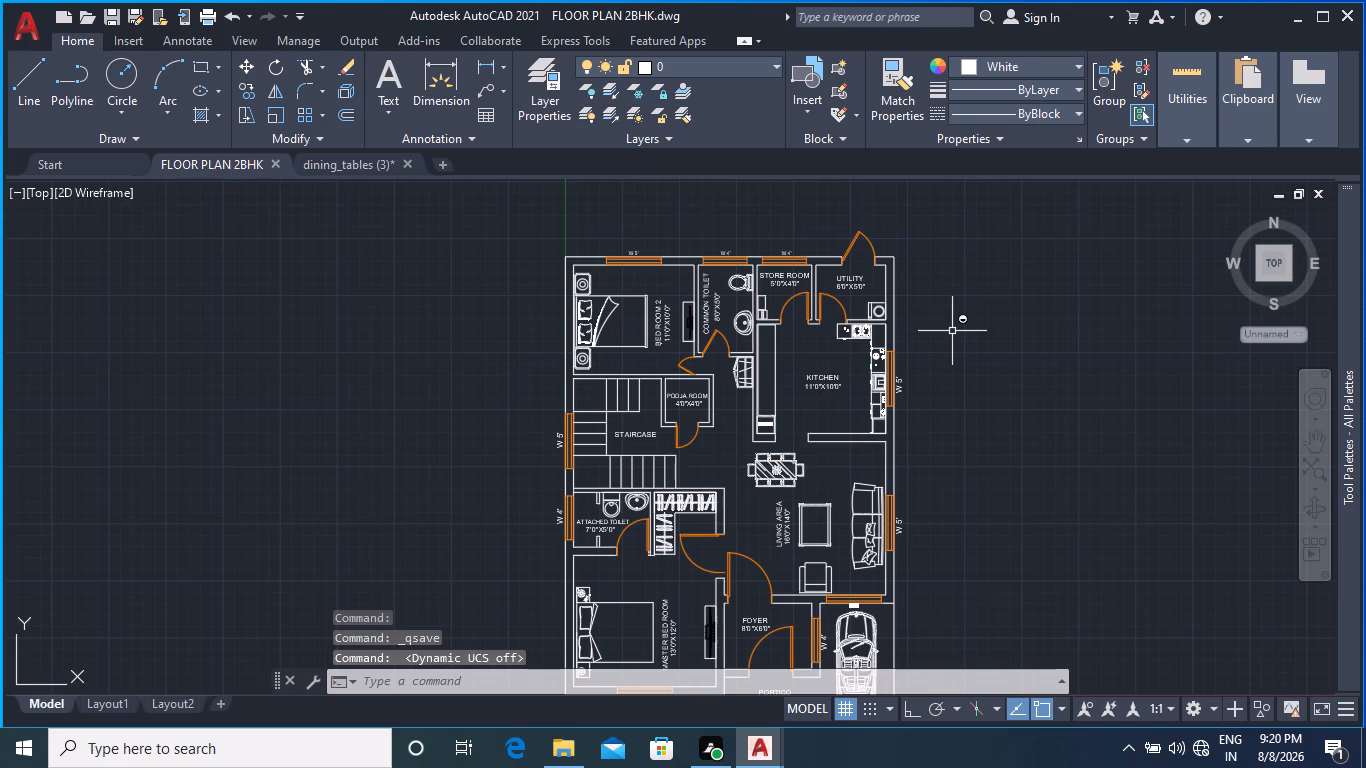
key(Escape)
key(Escape)
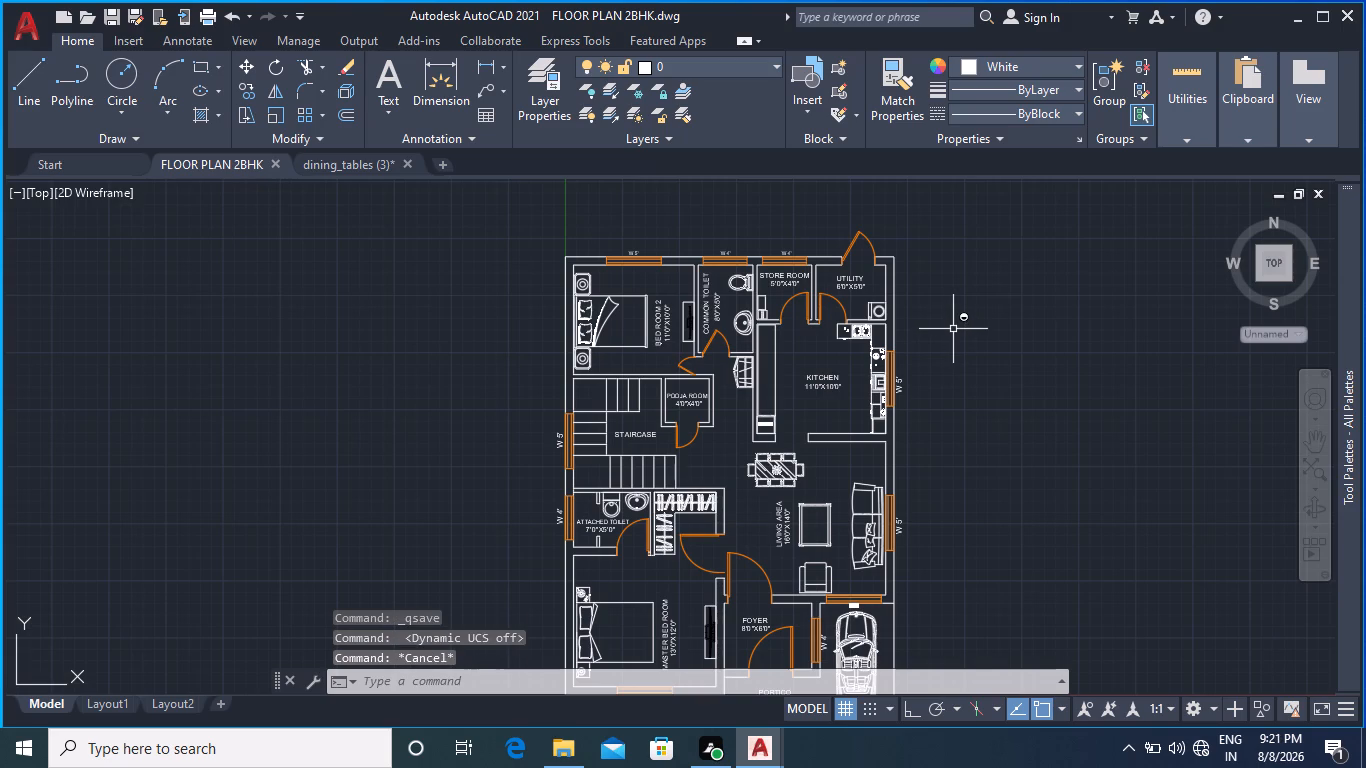
key(ctrl+s)
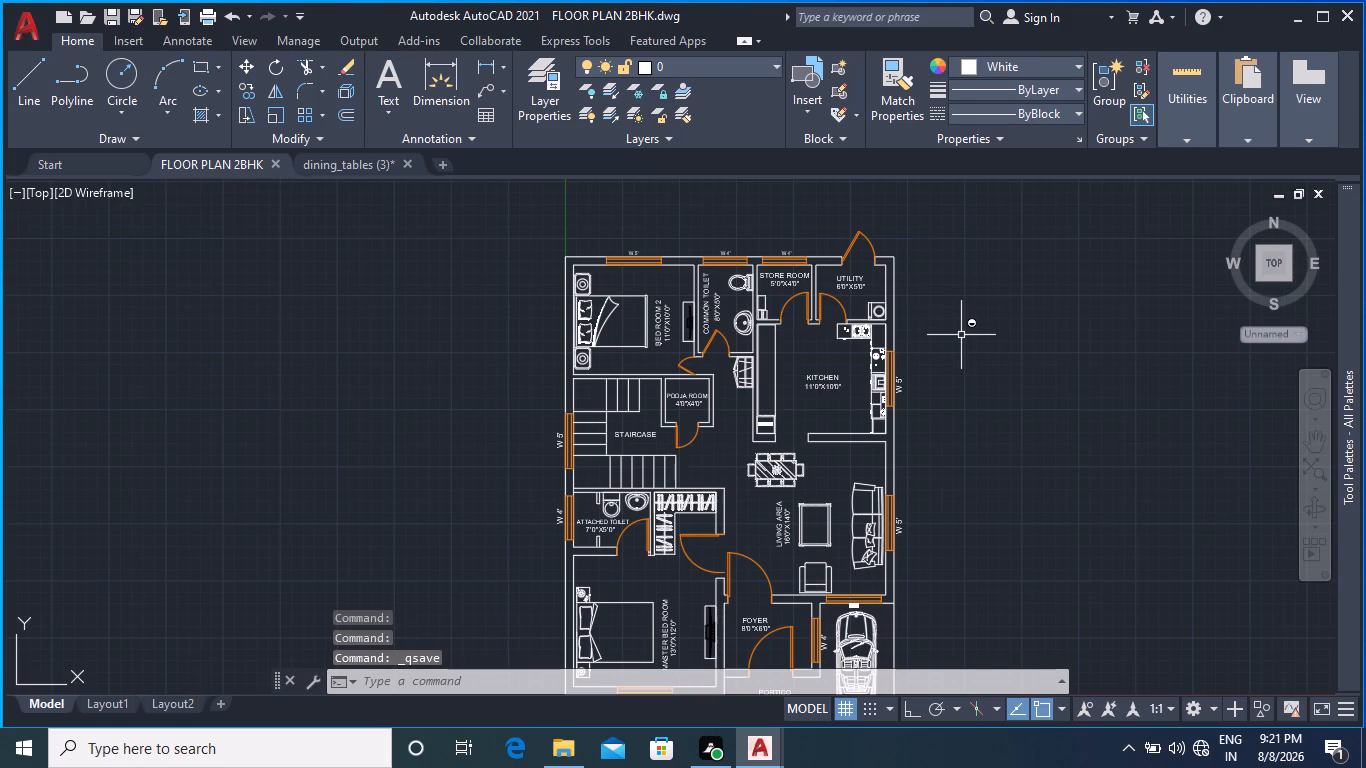
key(ctrl+s)
key(ctrl+s)
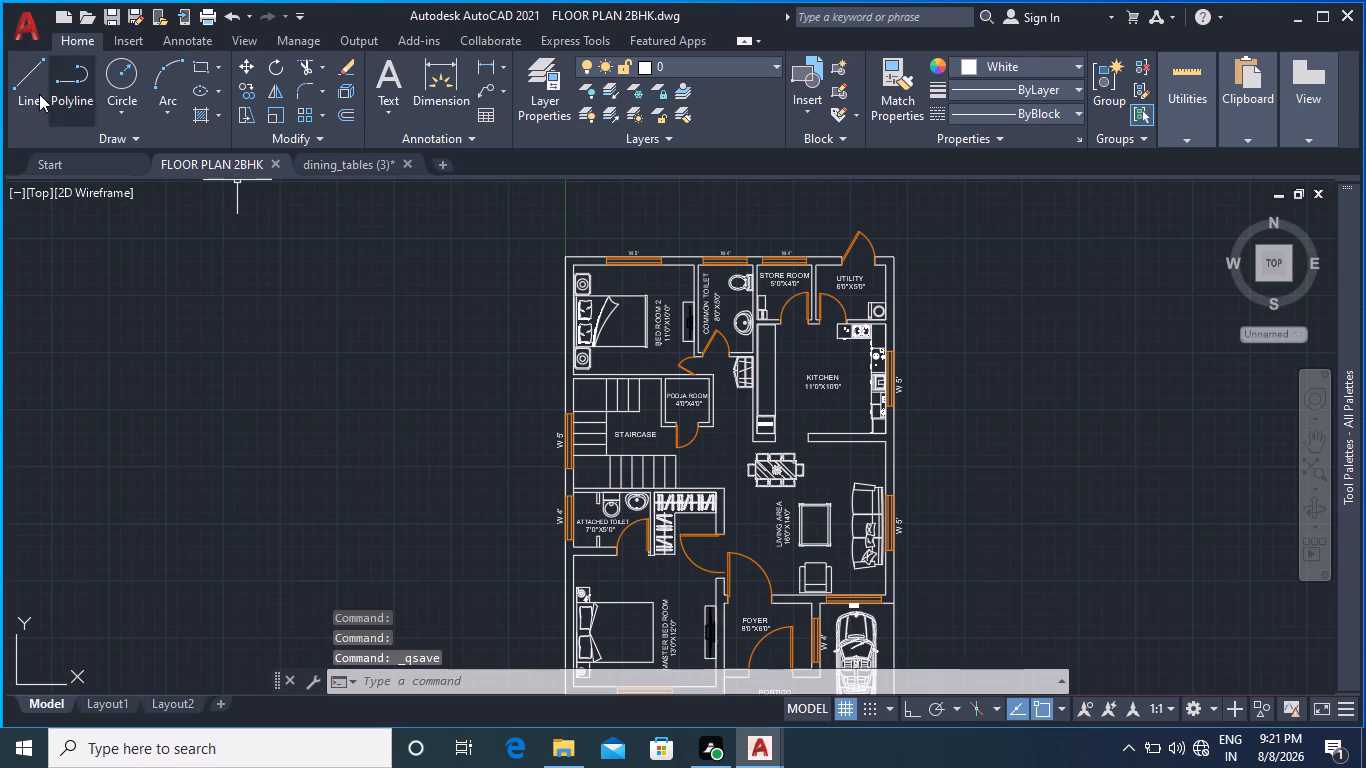
Save a copy of the drawing as FLOOR PLAN 2BHK in the D: drive's auto CAD Exercises\FLOOR PLAN 2BHK folder.
click(19, 32)
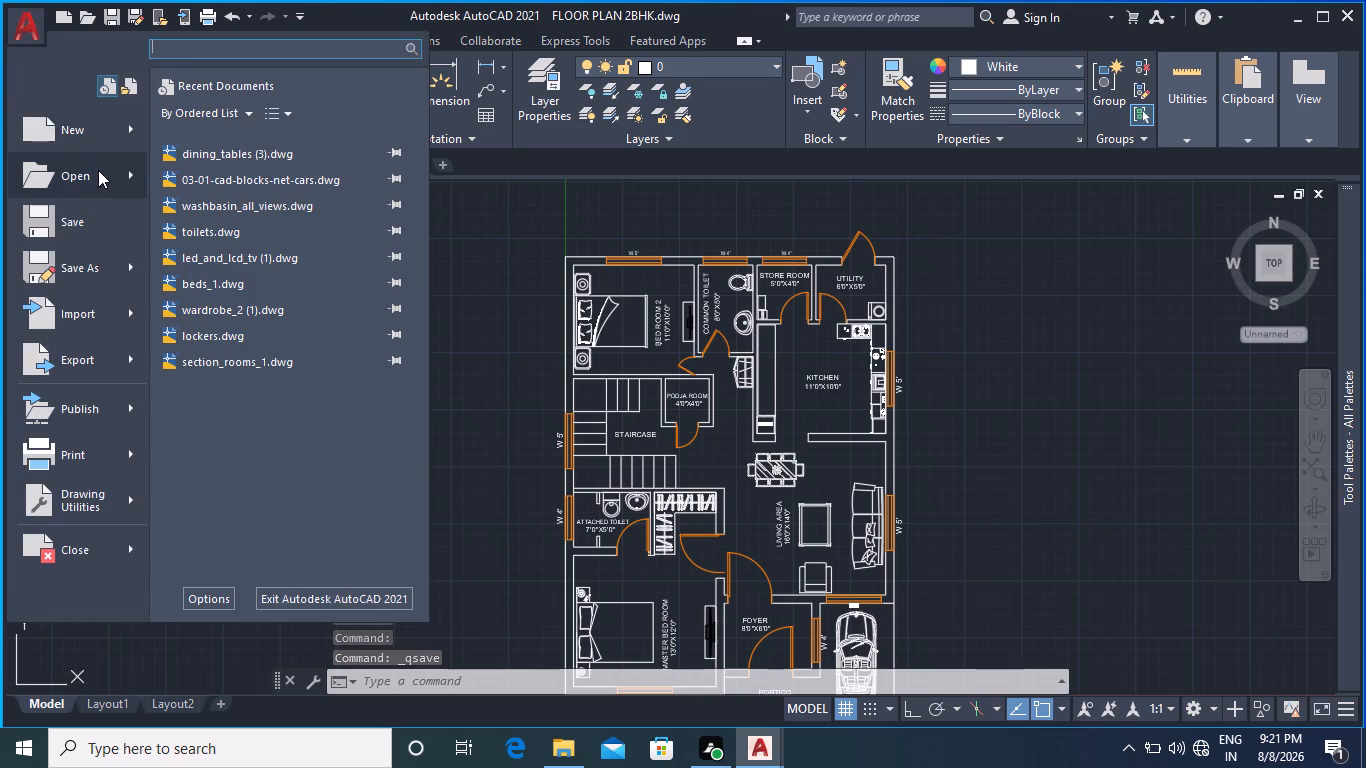
click(103, 265)
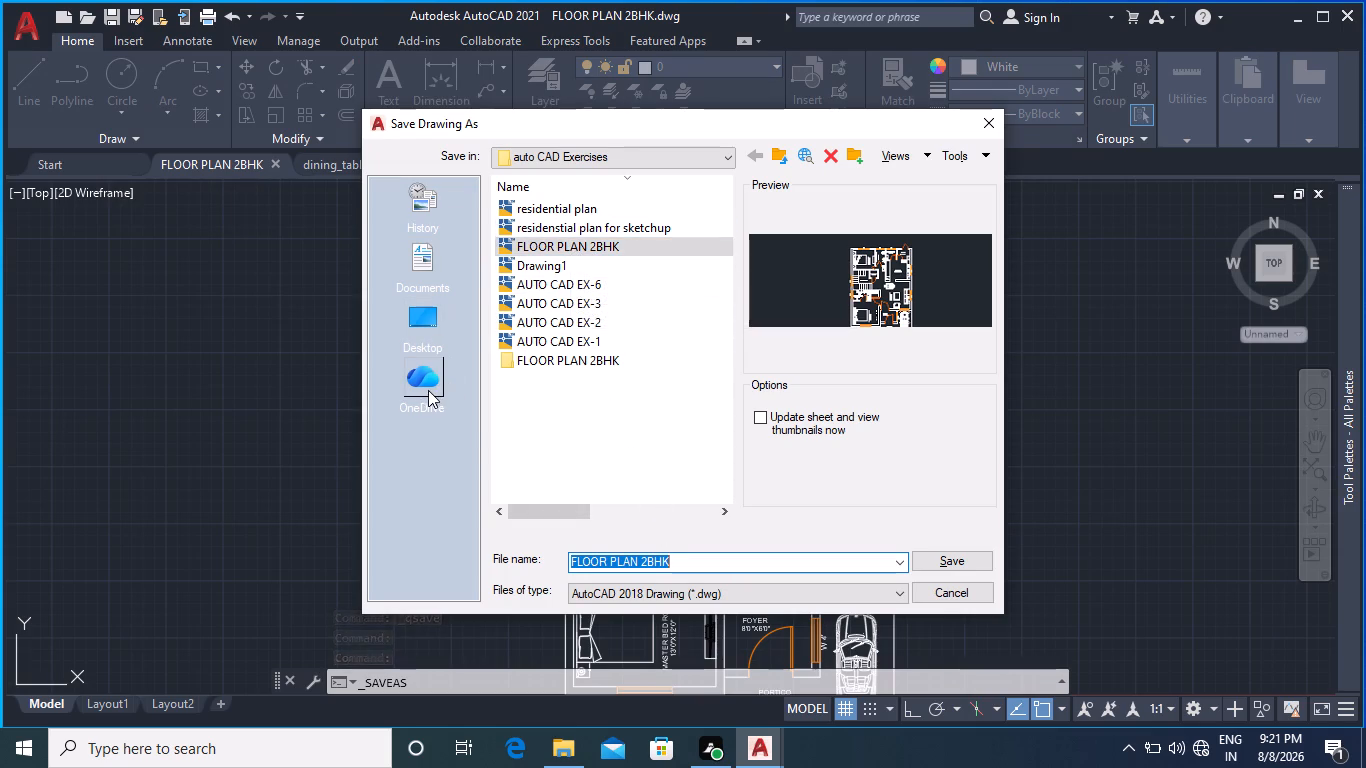
click(611, 149)
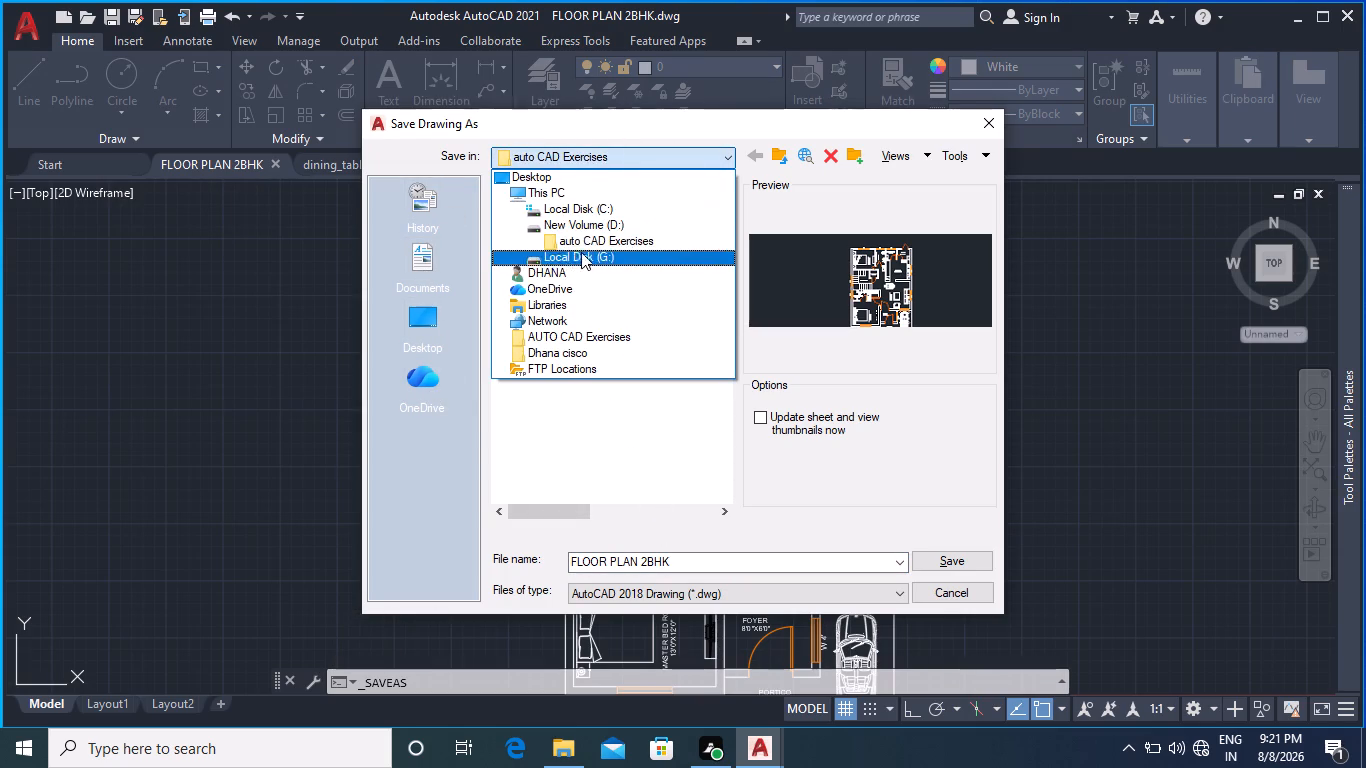
click(588, 231)
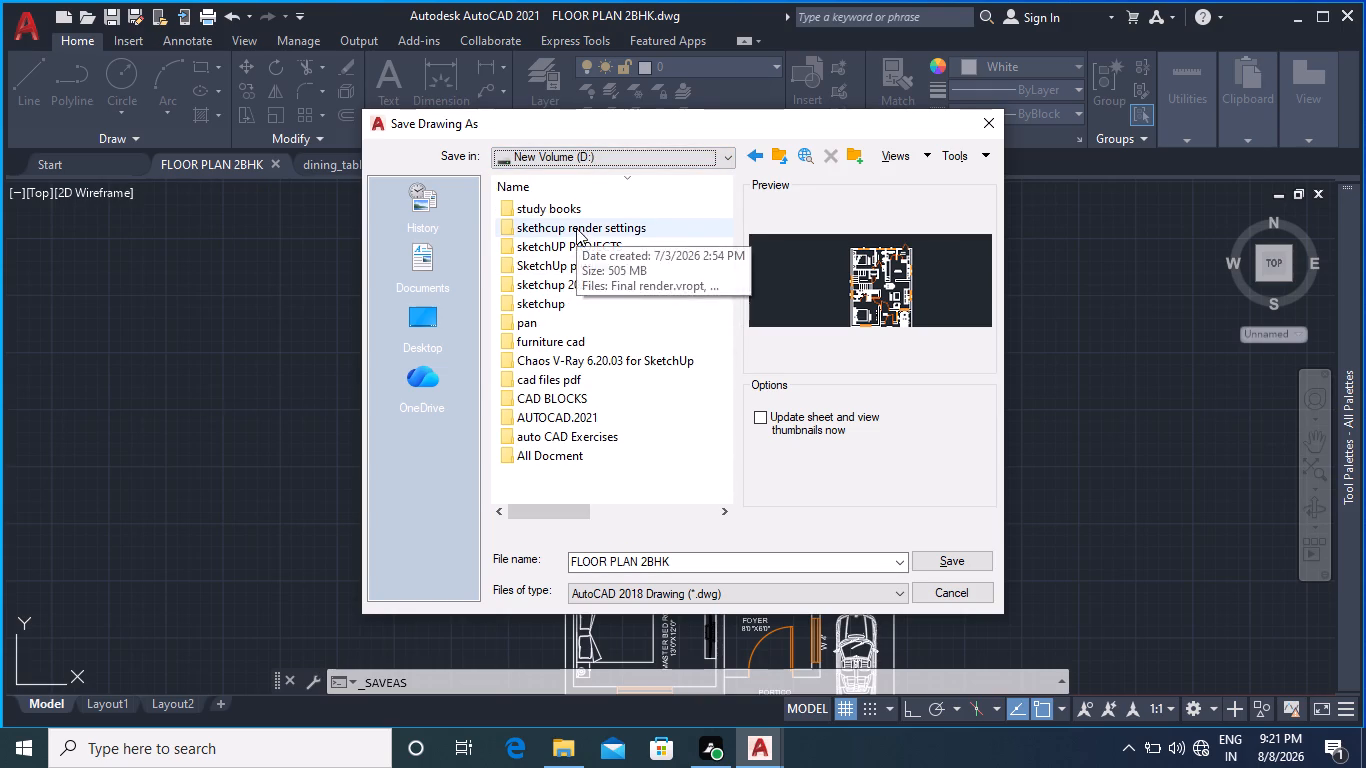
double_click(579, 438)
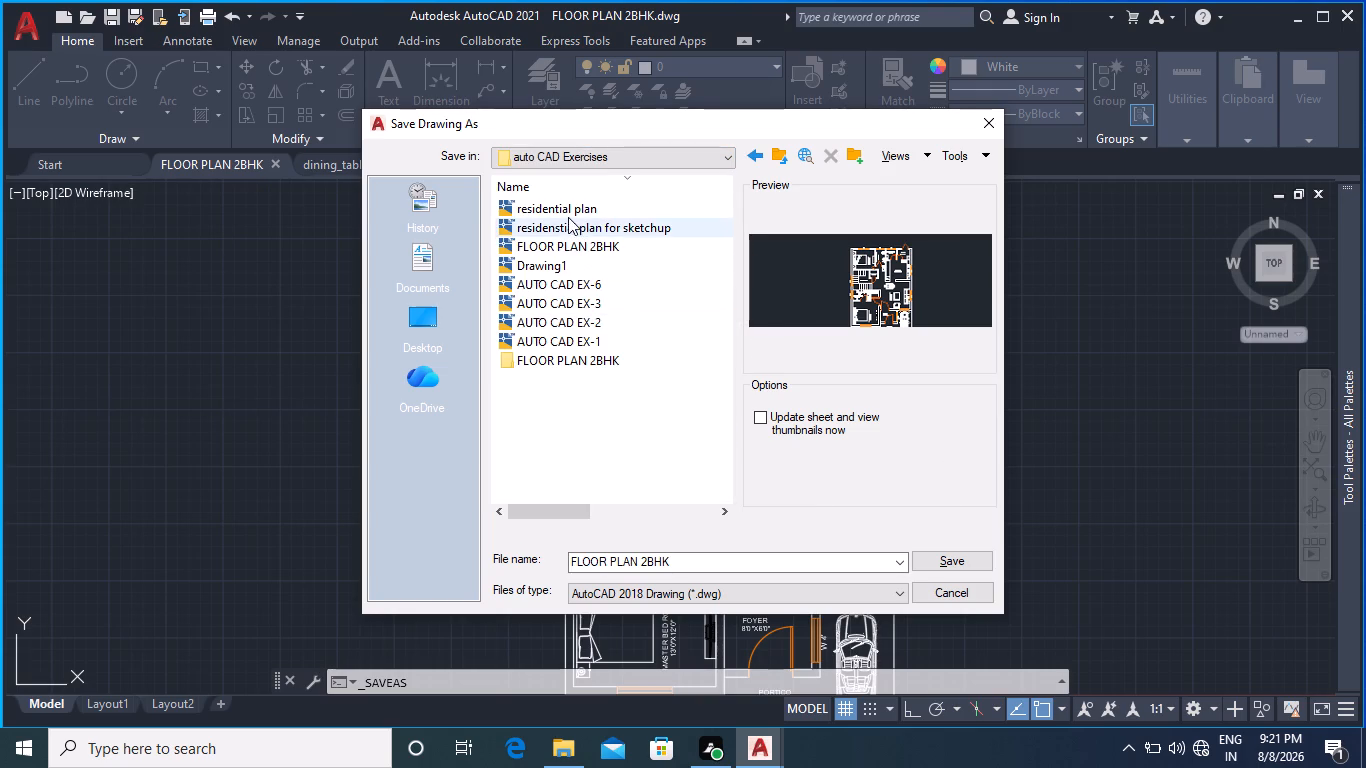
double_click(555, 360)
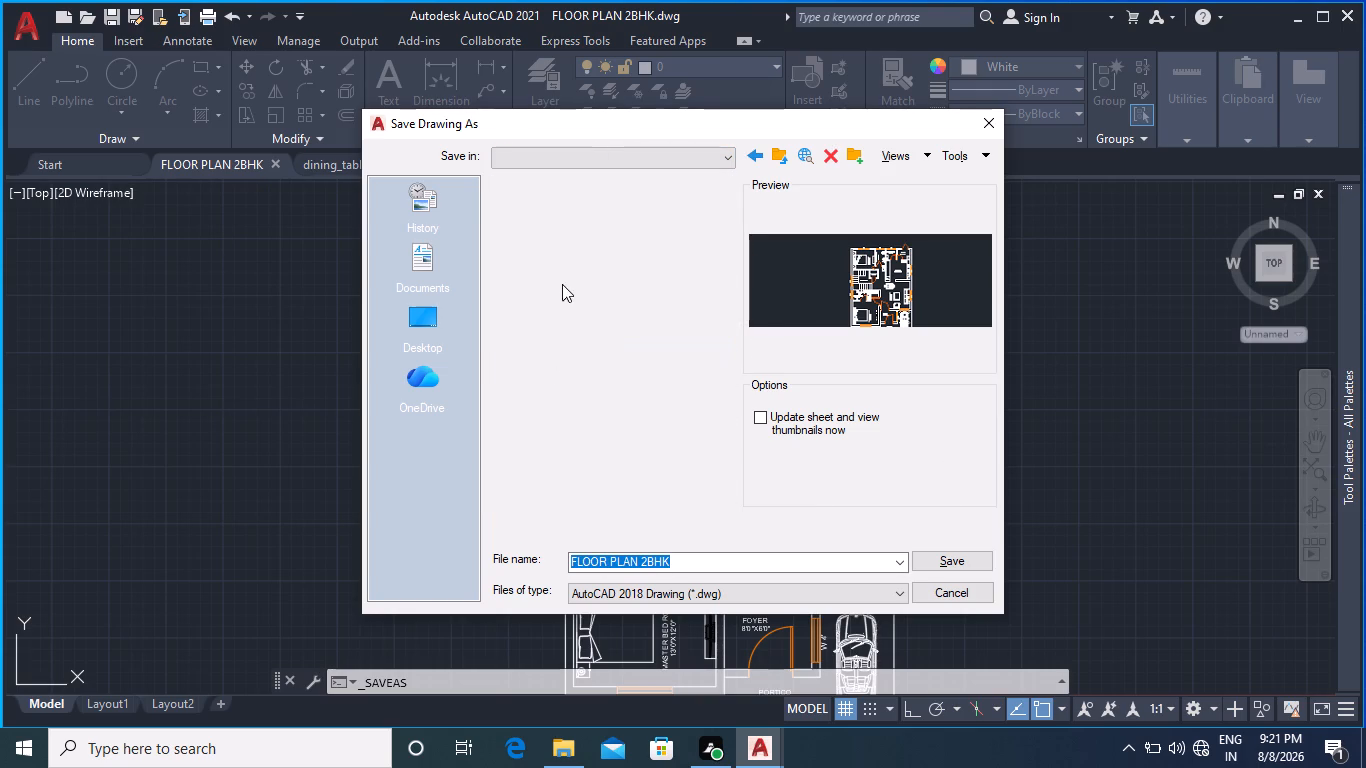
click(926, 555)
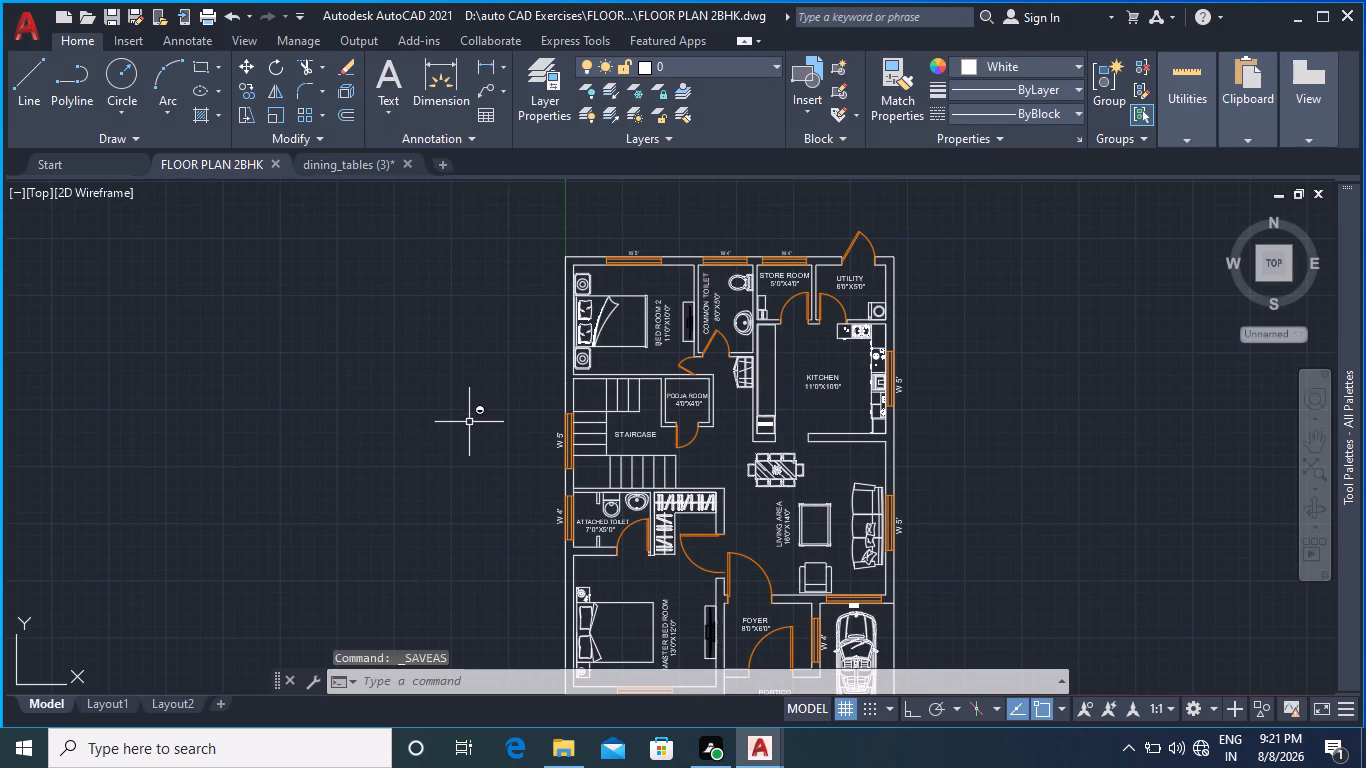
key(ctrl+s)
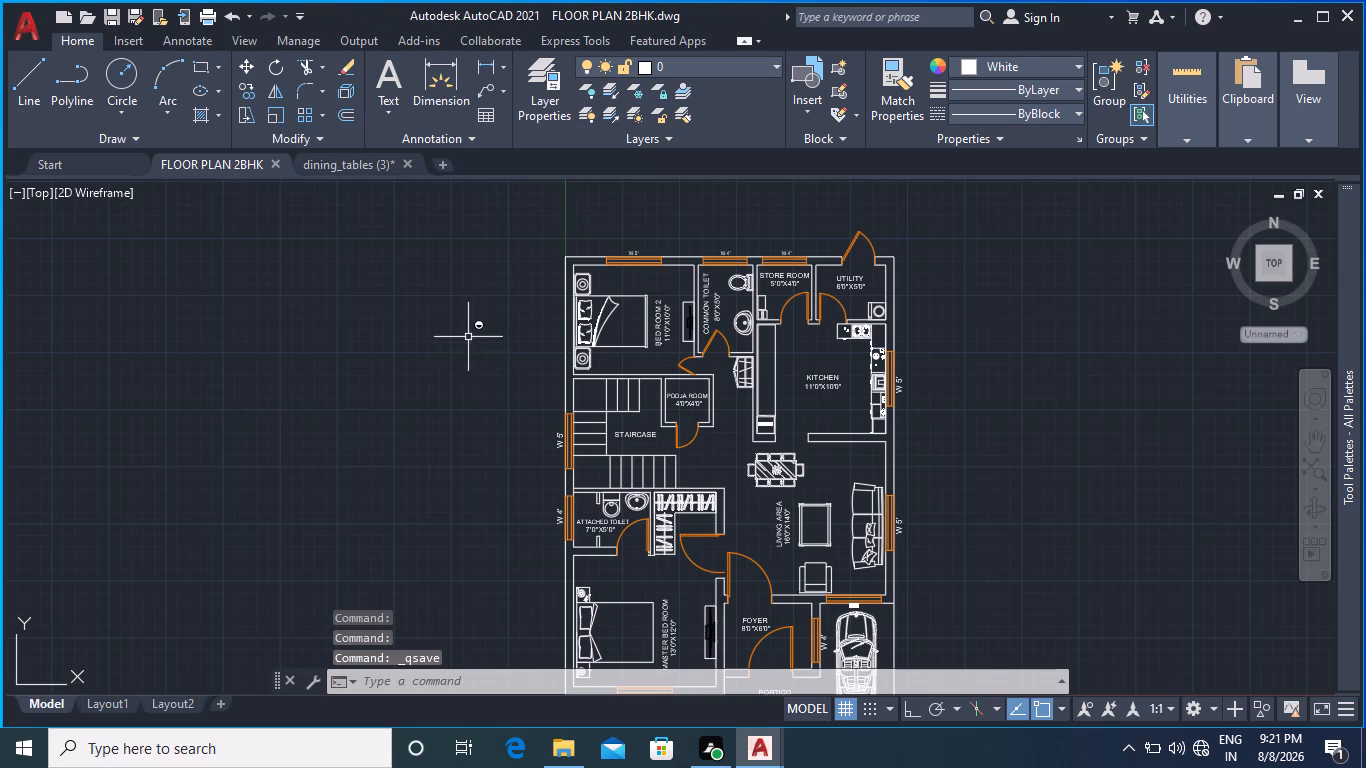
Start a plot of the model and choose DWG To PDF.pc3 as the plotter.
key(ctrl+p)
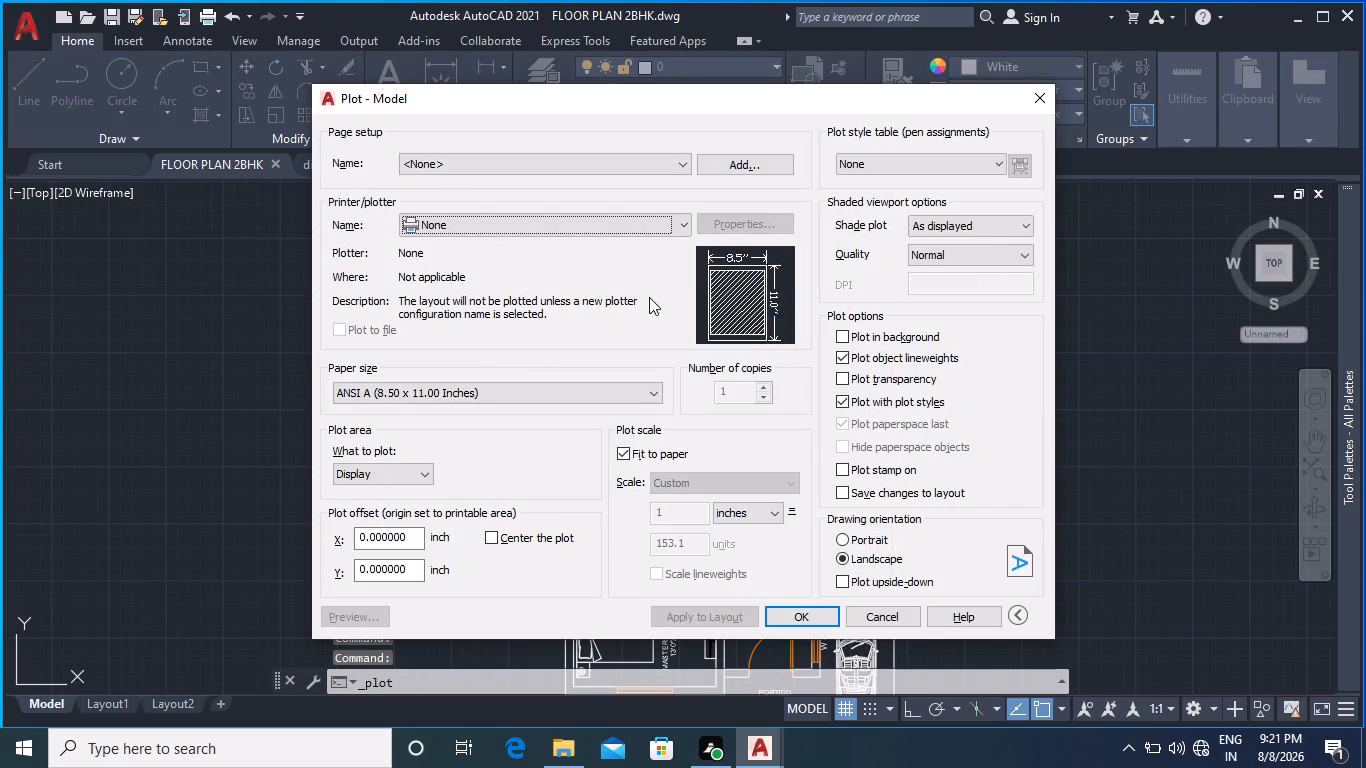
click(441, 163)
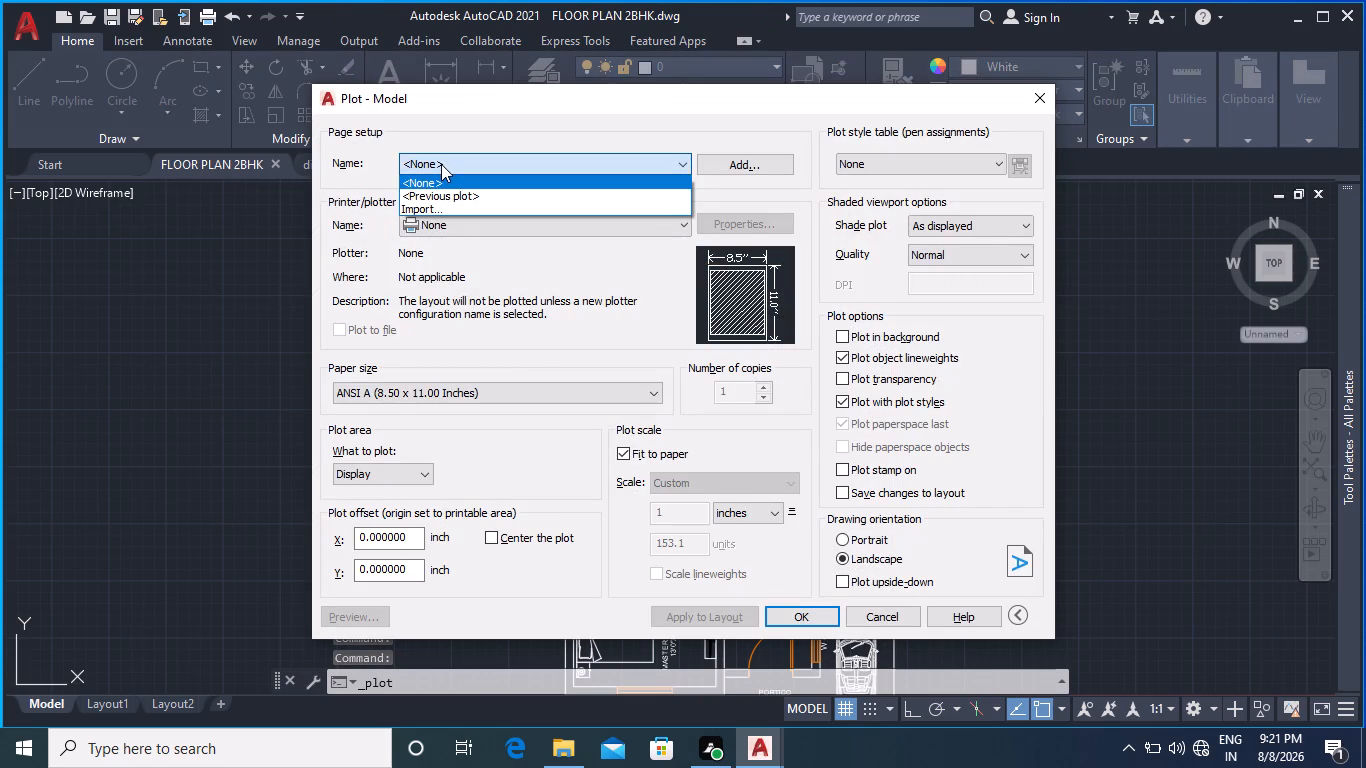
click(441, 164)
click(470, 233)
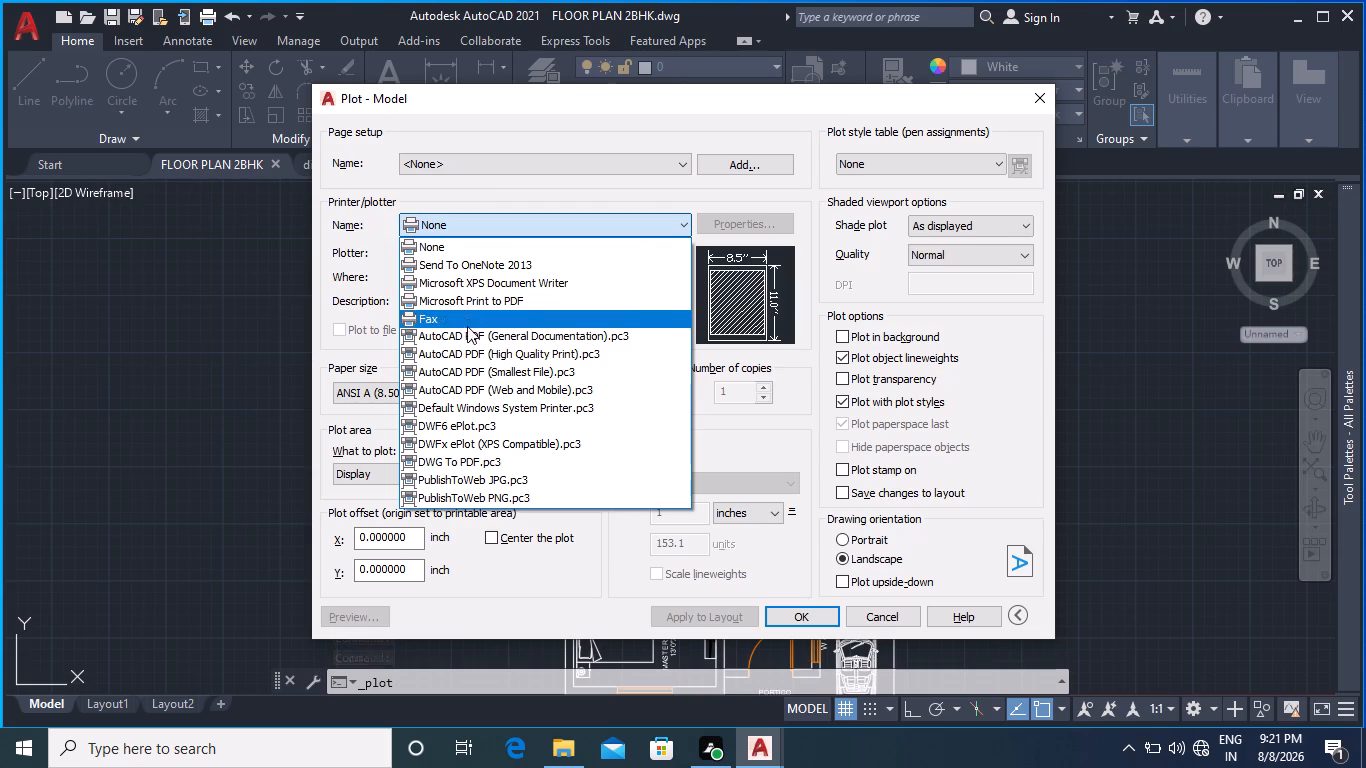
click(503, 468)
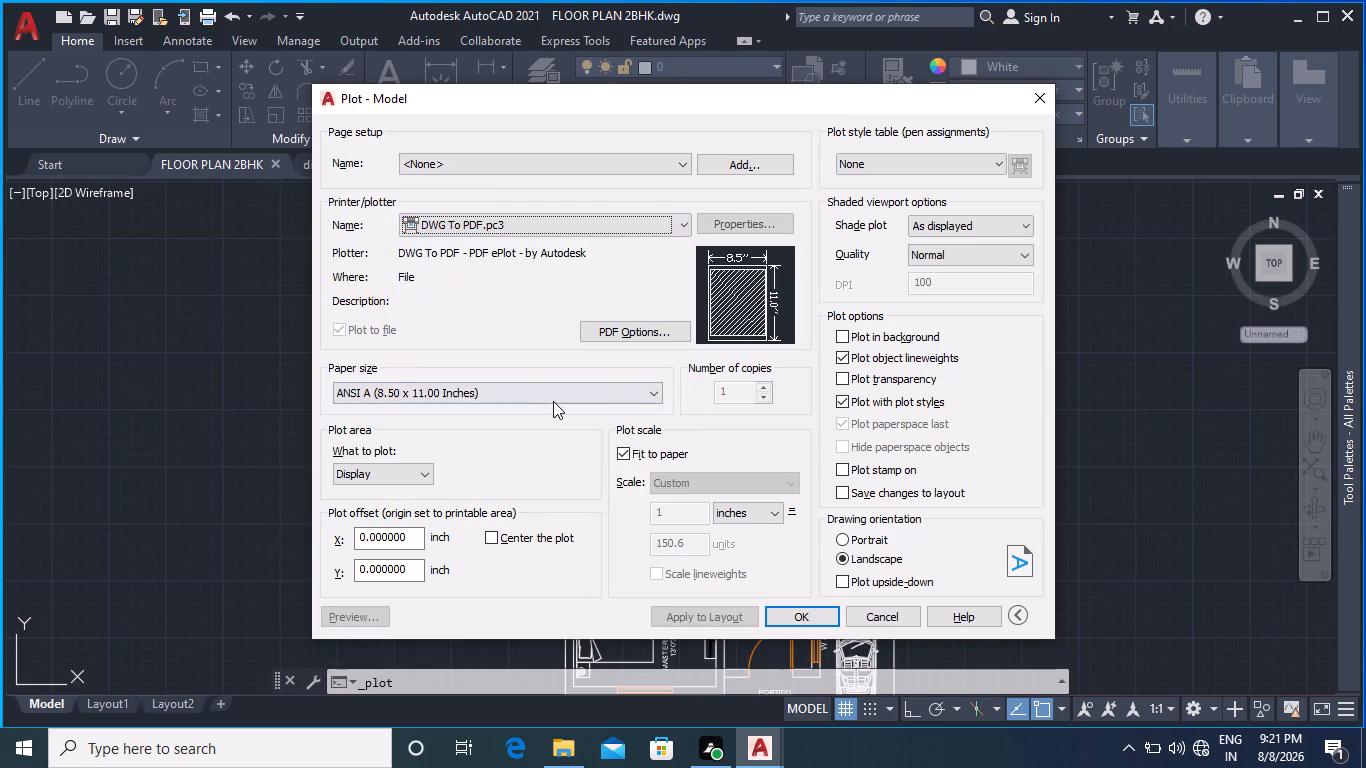
Set the plot's paper size to ISO full bleed A4 (210.00 x 297.00 MM).
click(553, 400)
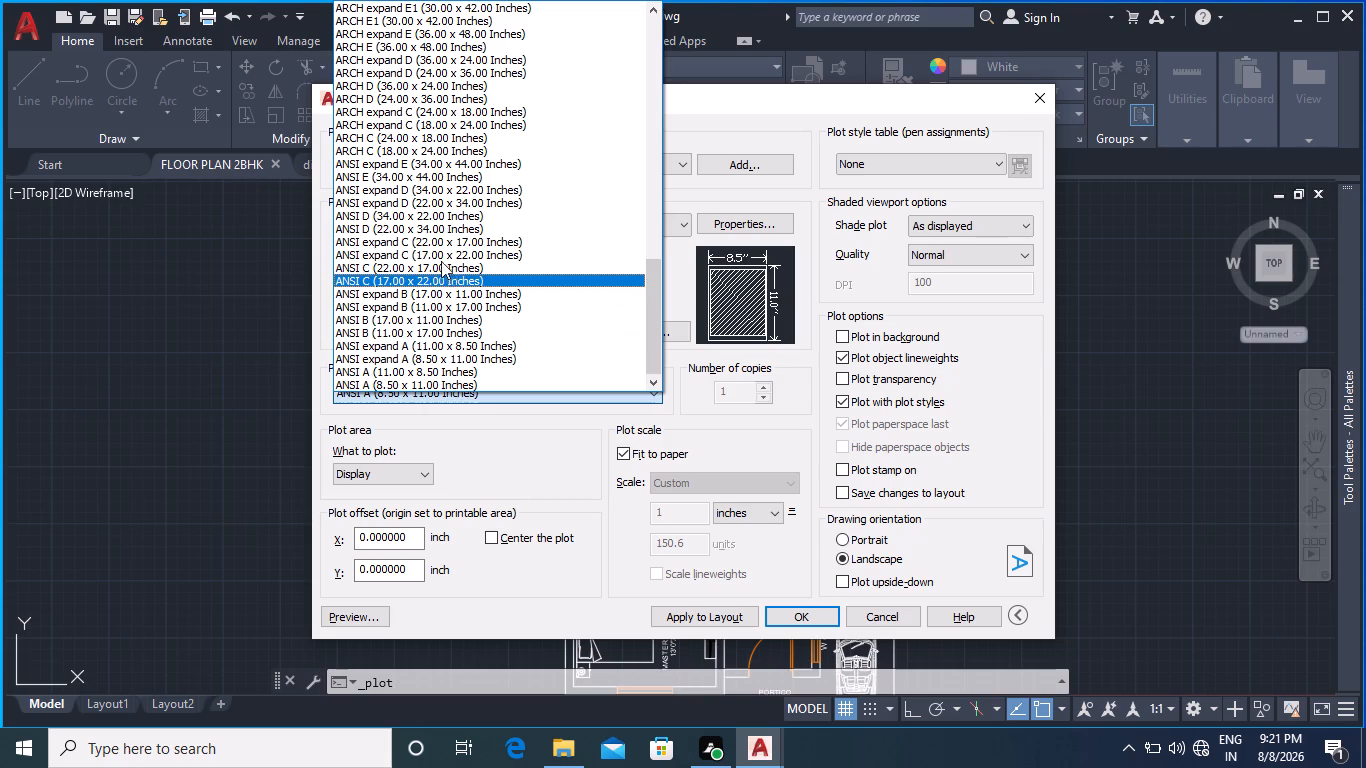
scroll(415, 239, down, 3)
scroll(401, 335, down, 4)
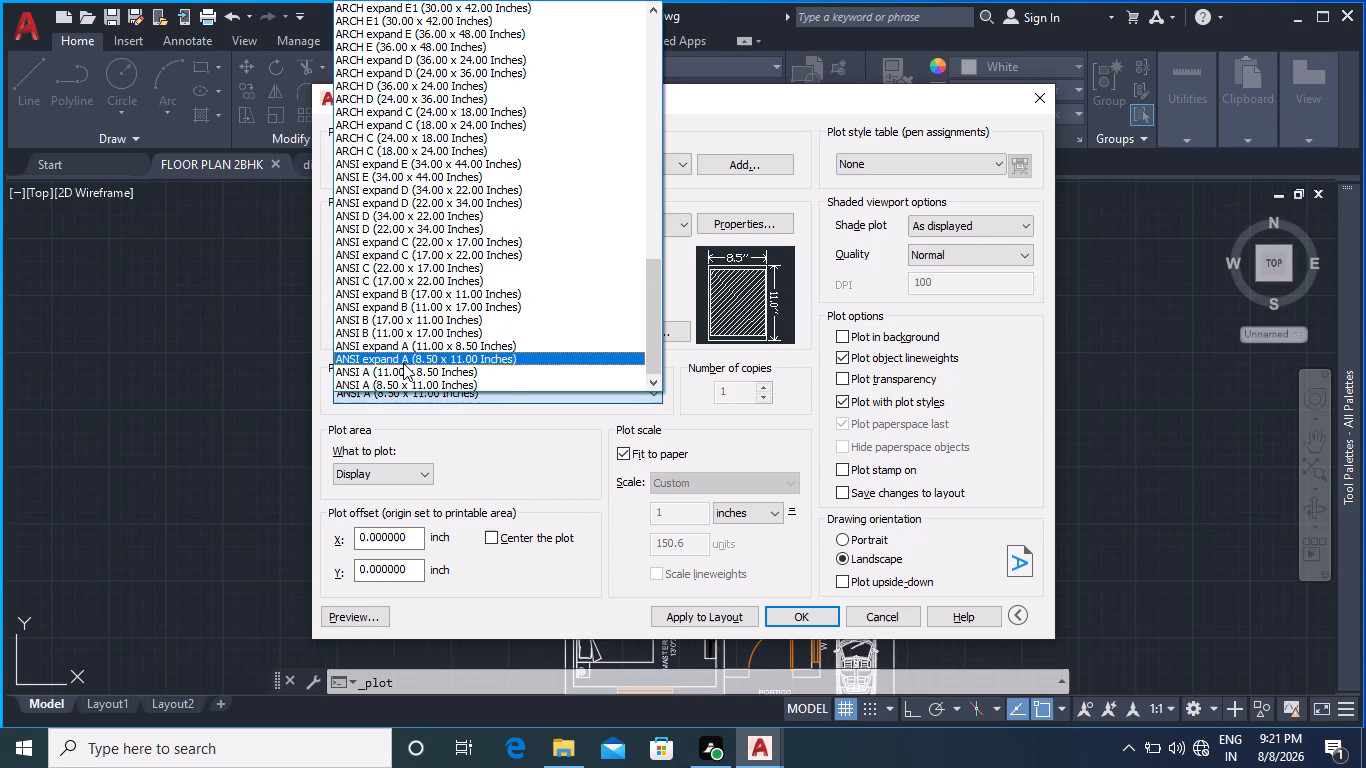
scroll(402, 358, up, 2)
scroll(413, 262, up, 2)
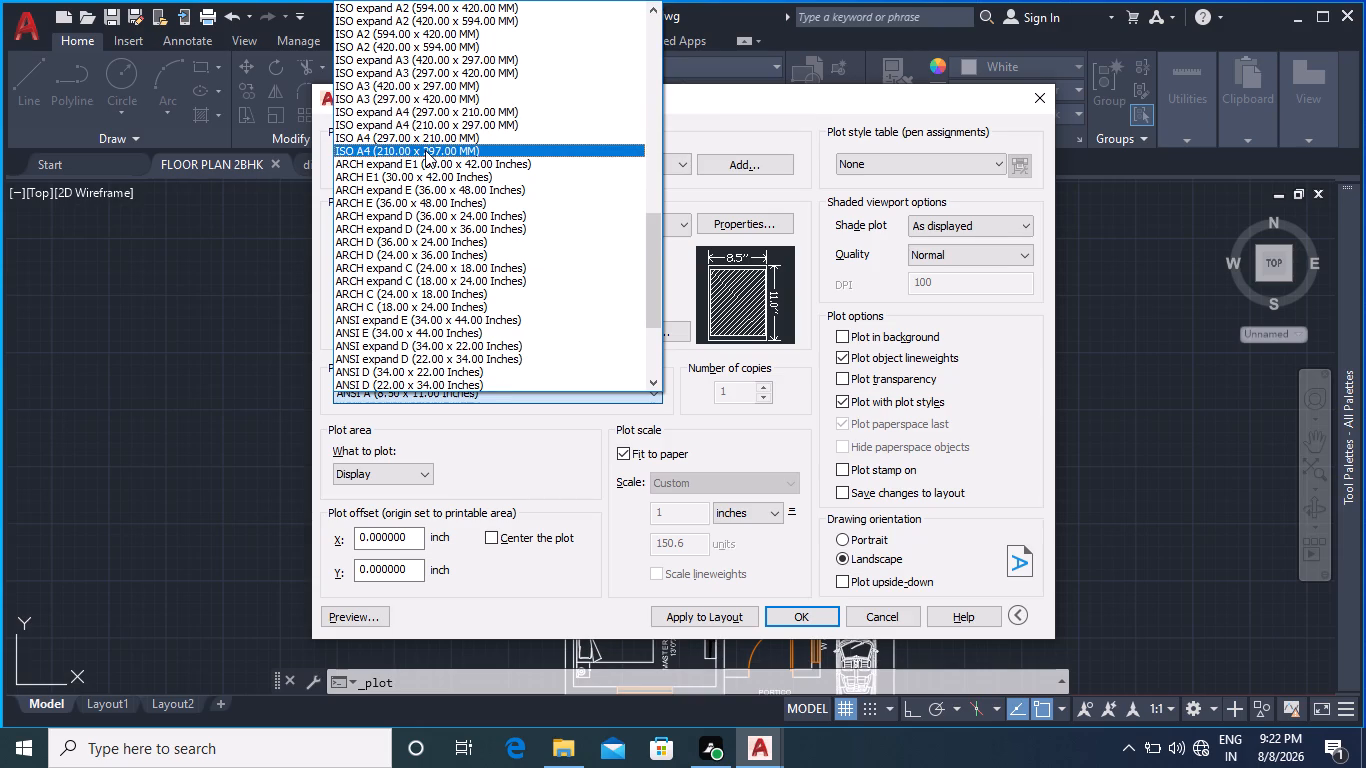
scroll(418, 102, up, 1)
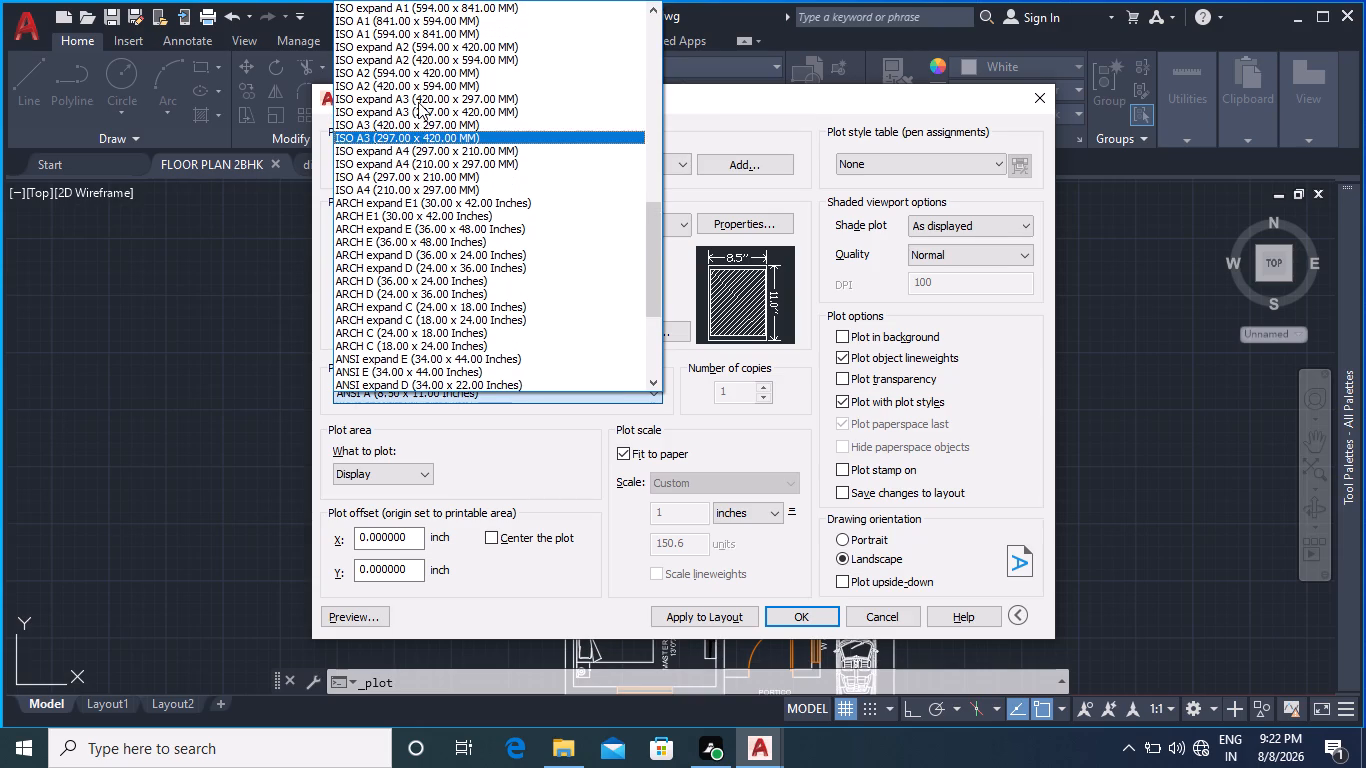
scroll(418, 101, up, 1)
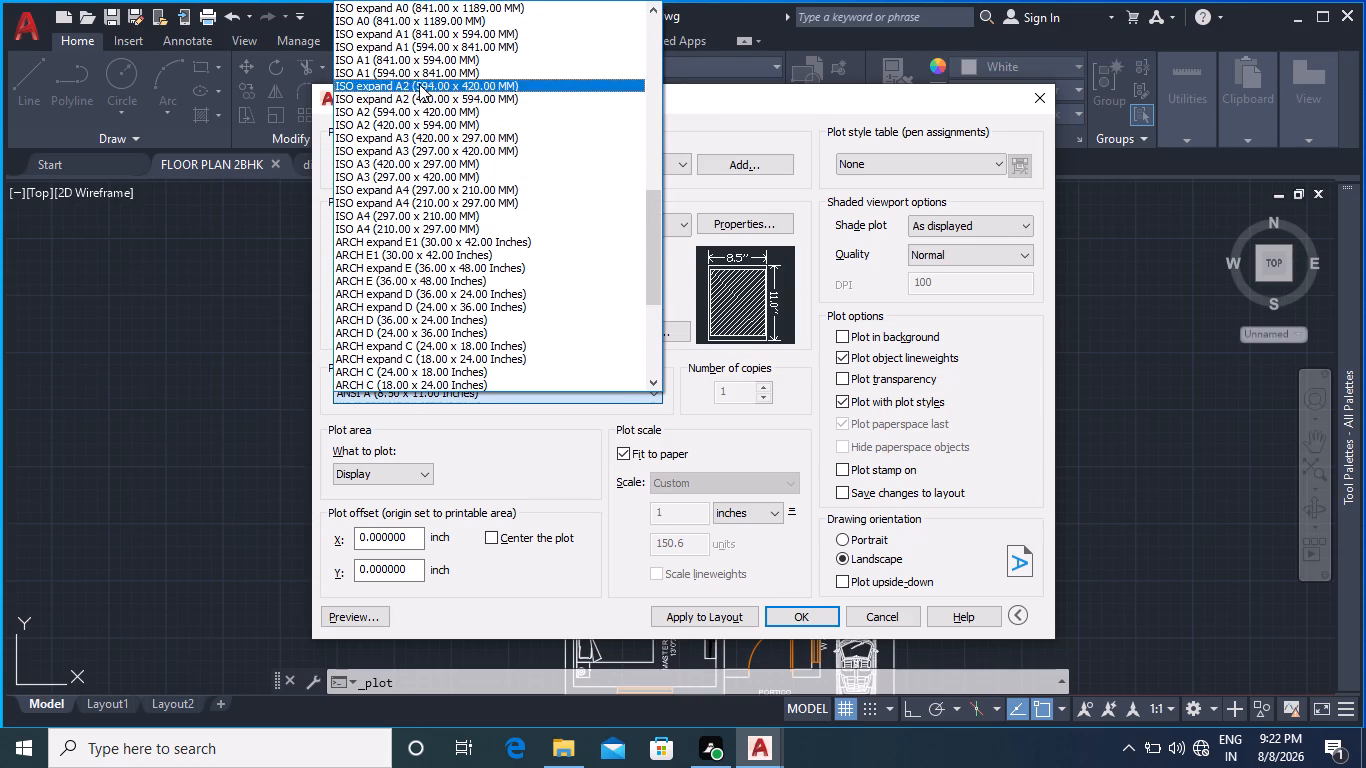
scroll(421, 60, up, 8)
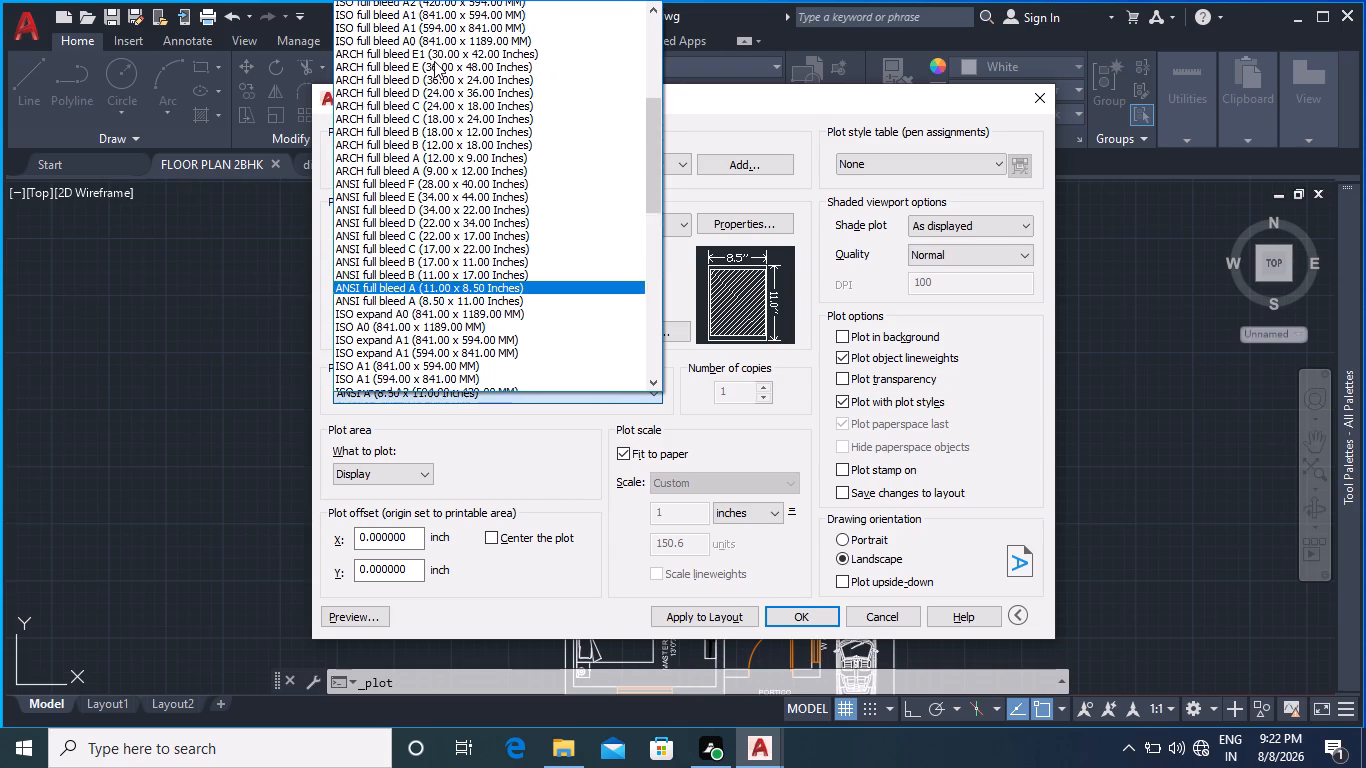
scroll(434, 61, up, 2)
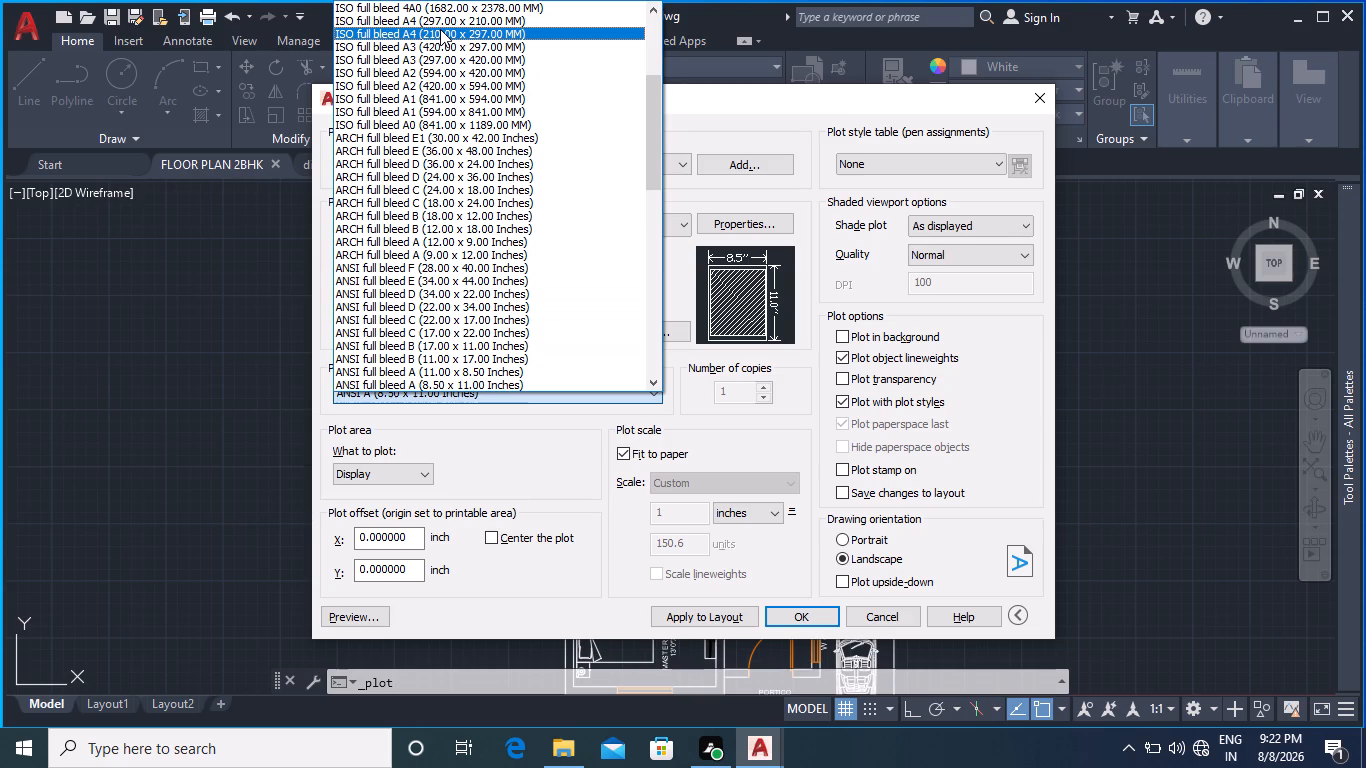
scroll(440, 29, up, 1)
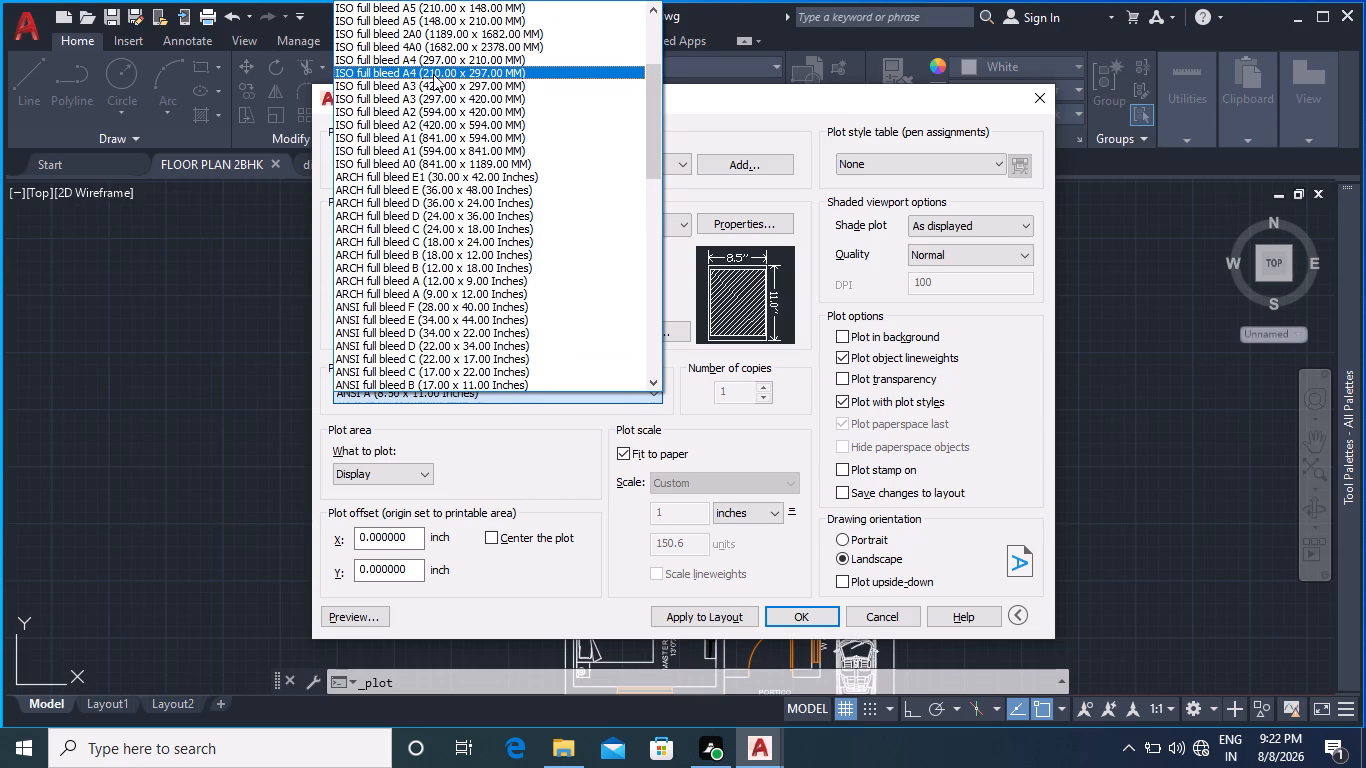
click(433, 74)
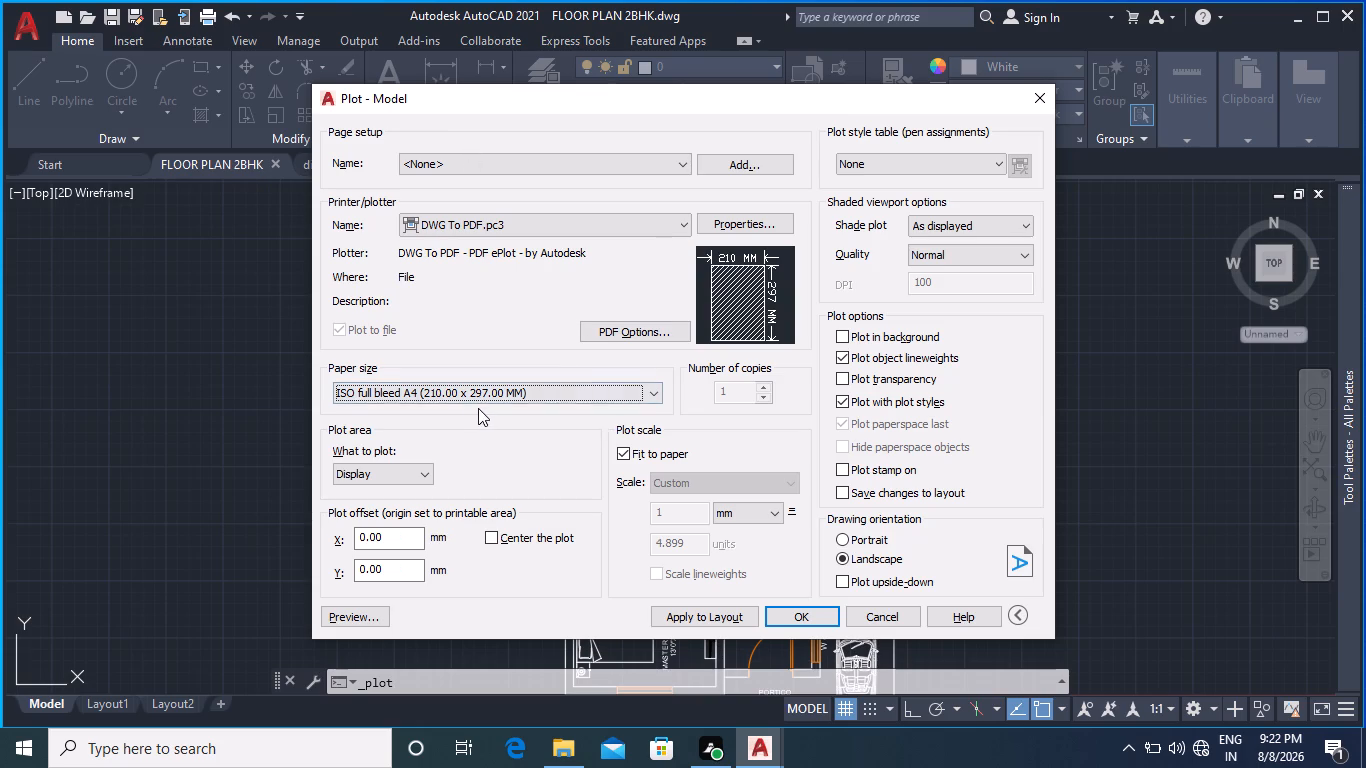
scroll(638, 368, down, 1)
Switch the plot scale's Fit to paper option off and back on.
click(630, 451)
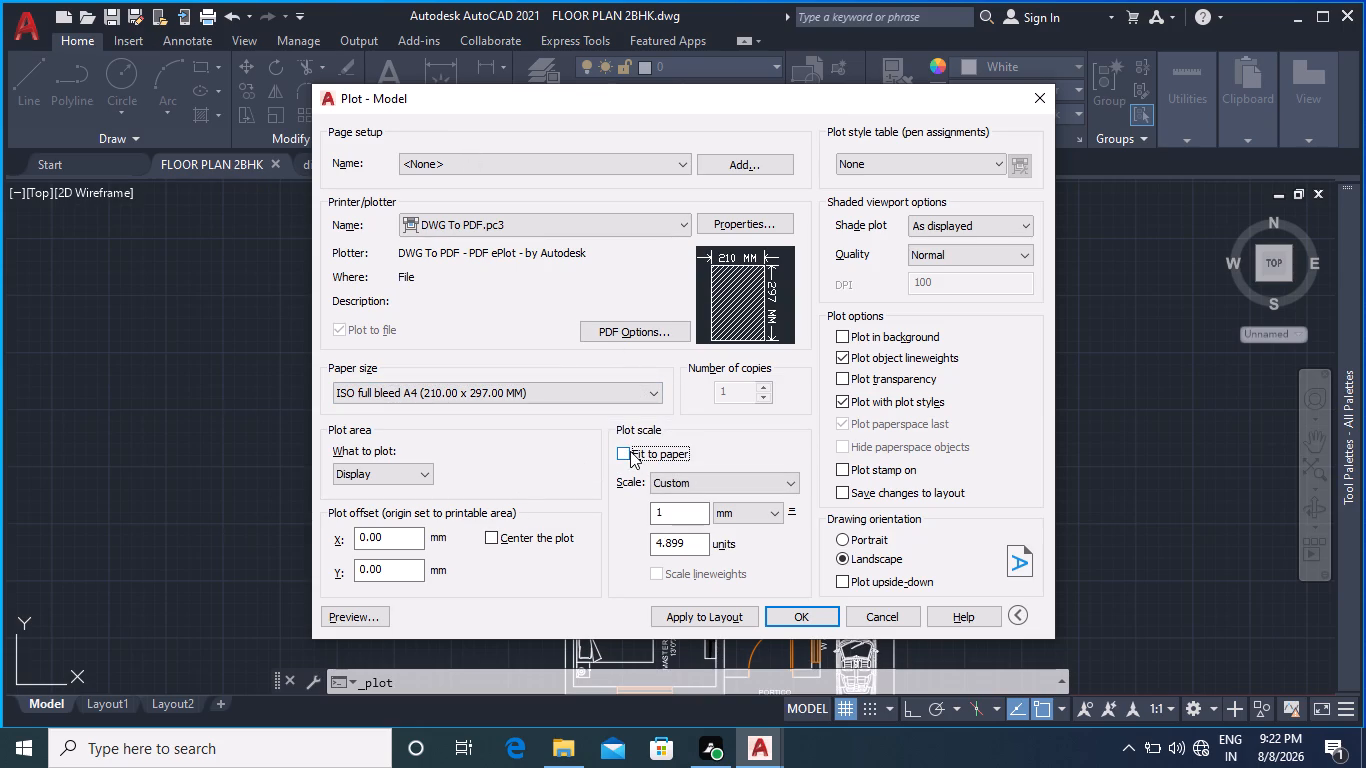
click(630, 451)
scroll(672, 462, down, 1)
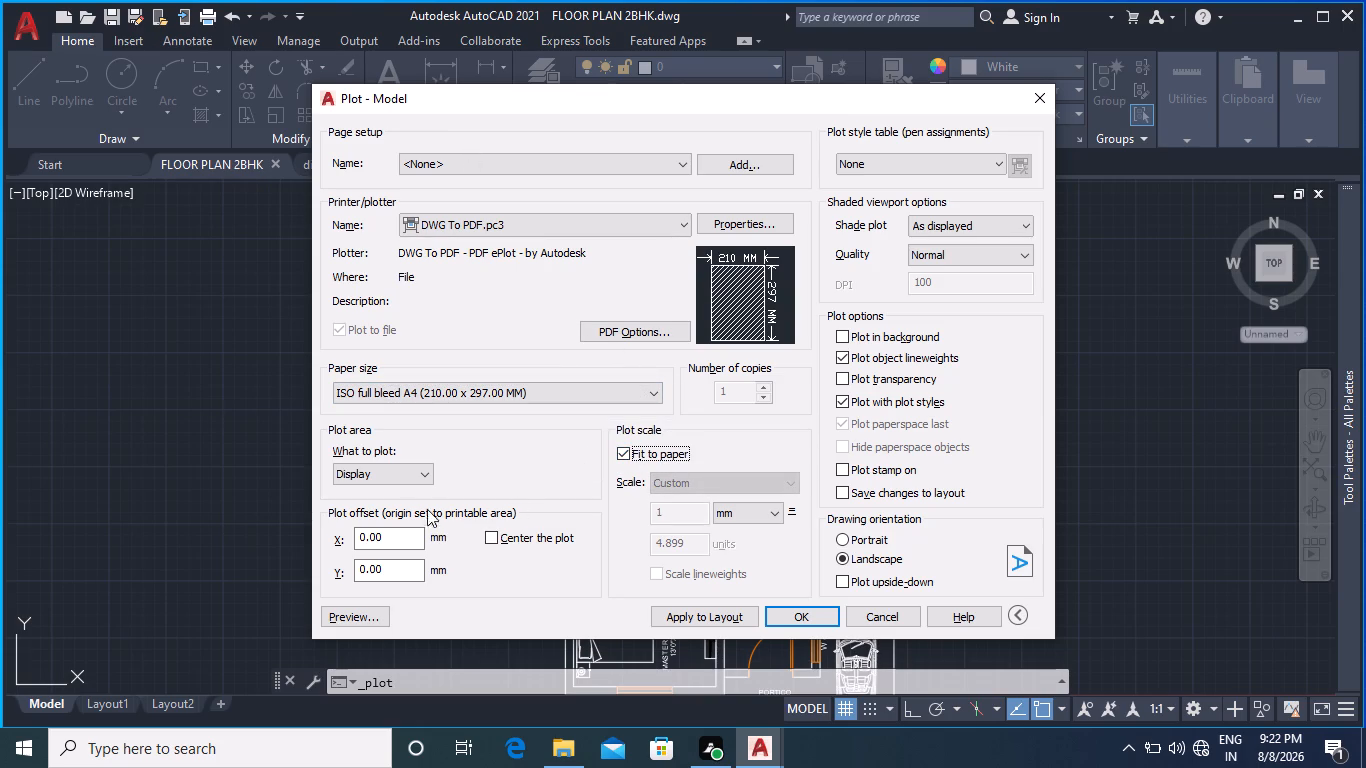
Set the plot area to a window enclosing the entire 2BHK floor plan.
click(384, 472)
click(391, 532)
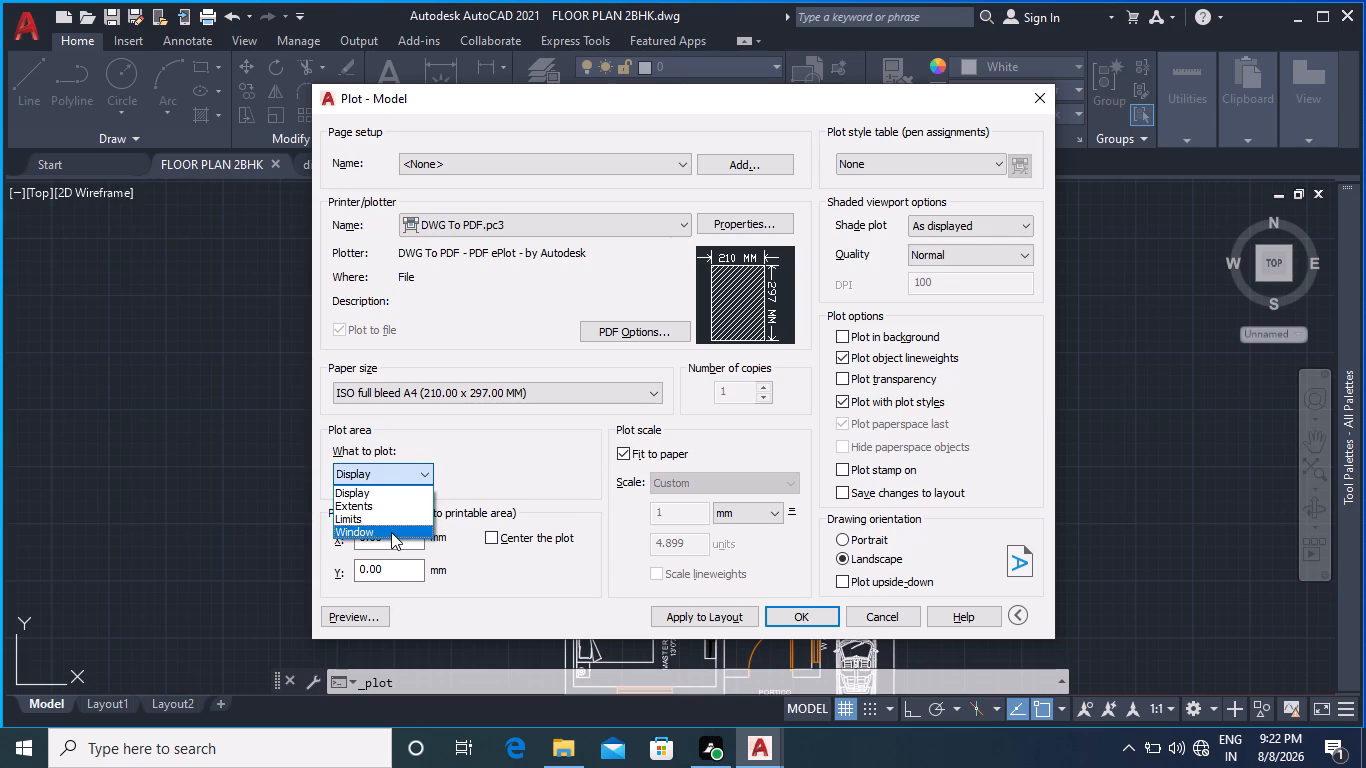
scroll(573, 243, down, 1)
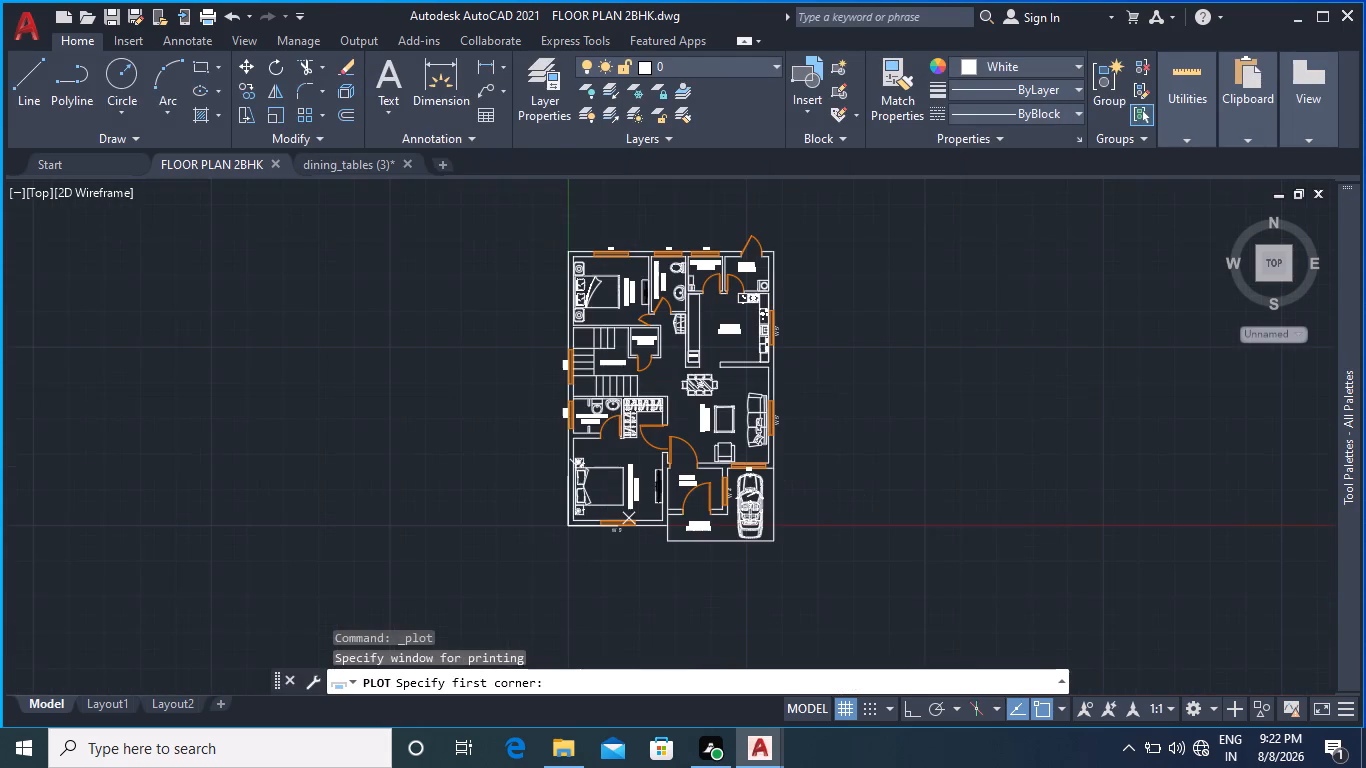
click(552, 231)
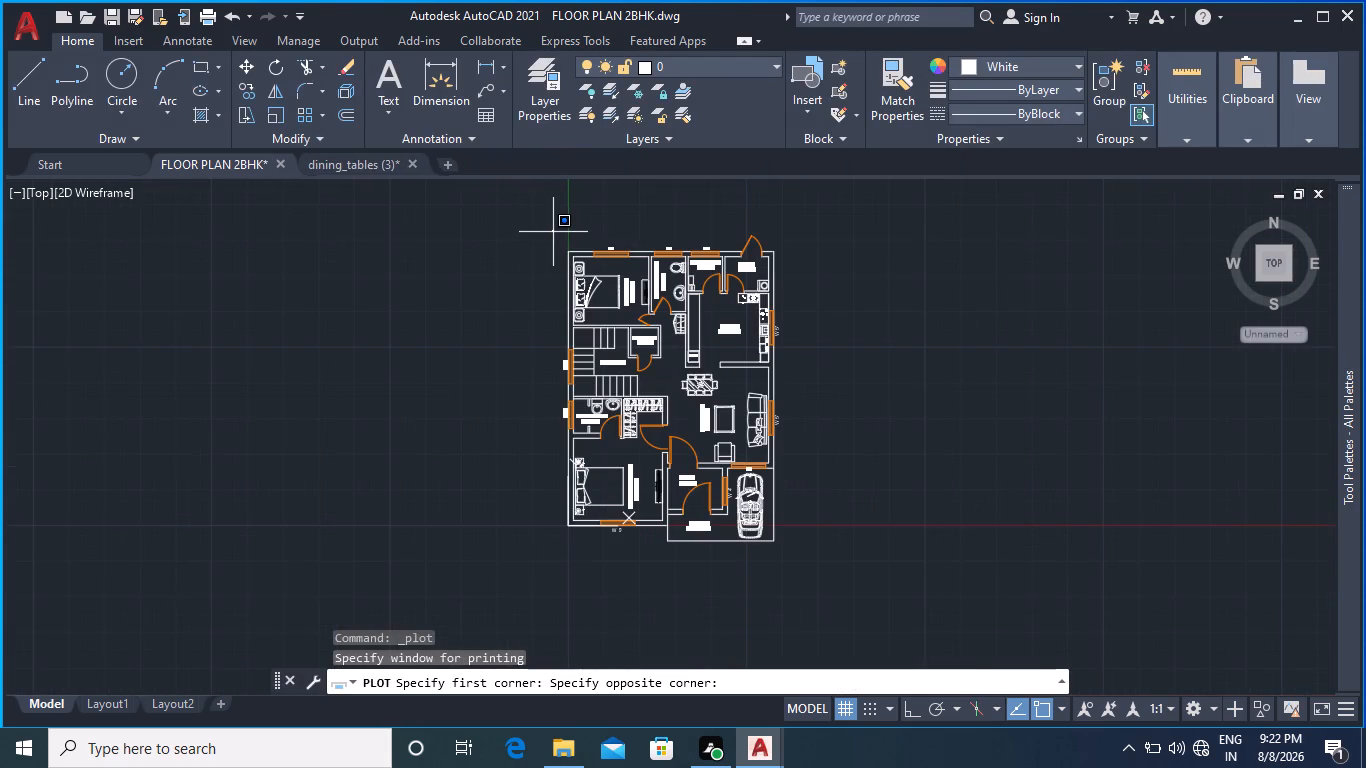
click(812, 574)
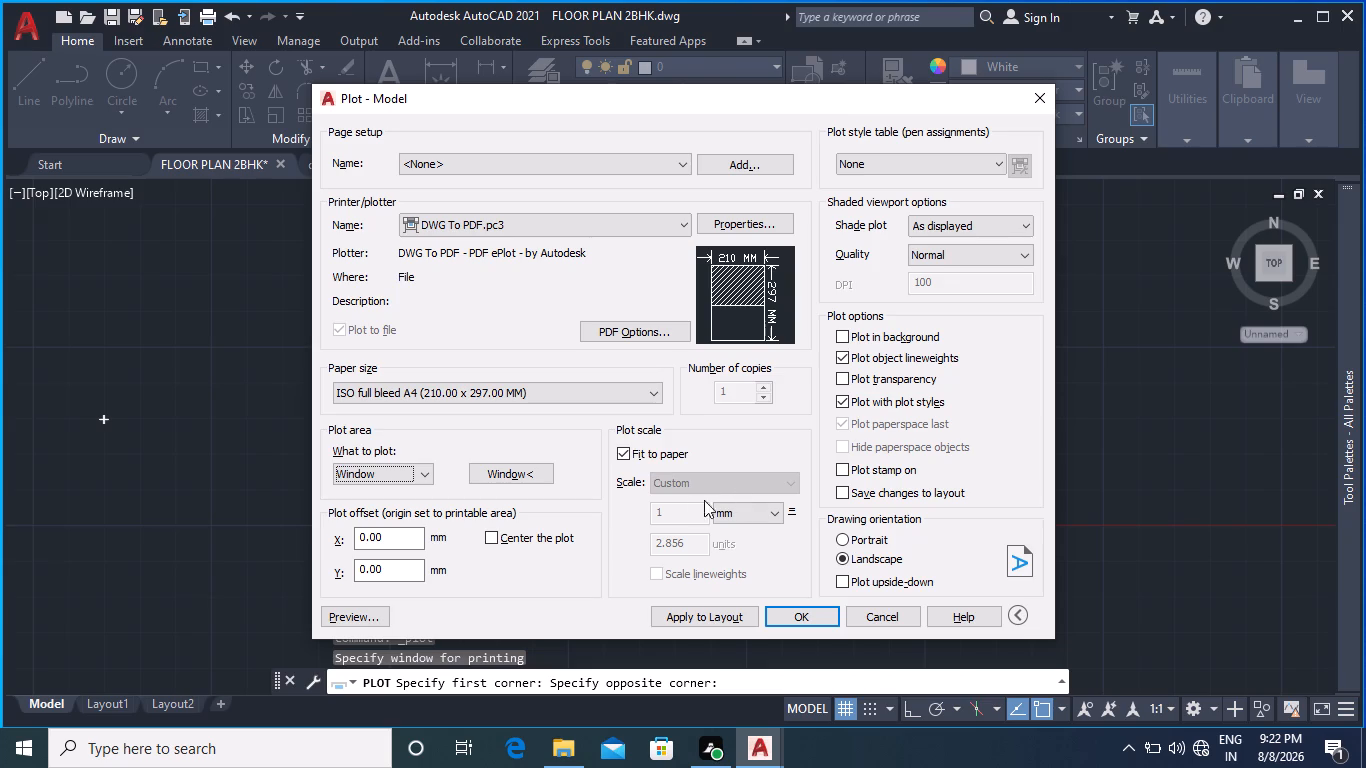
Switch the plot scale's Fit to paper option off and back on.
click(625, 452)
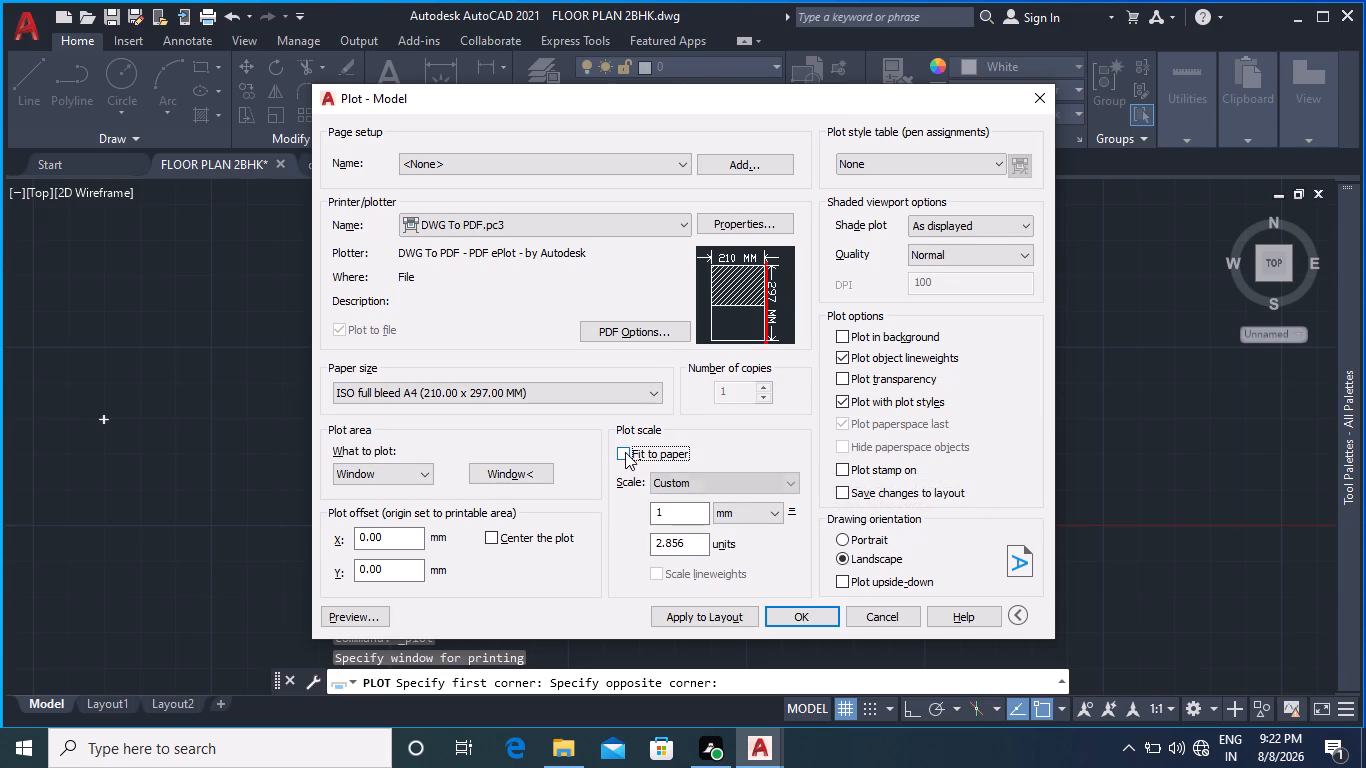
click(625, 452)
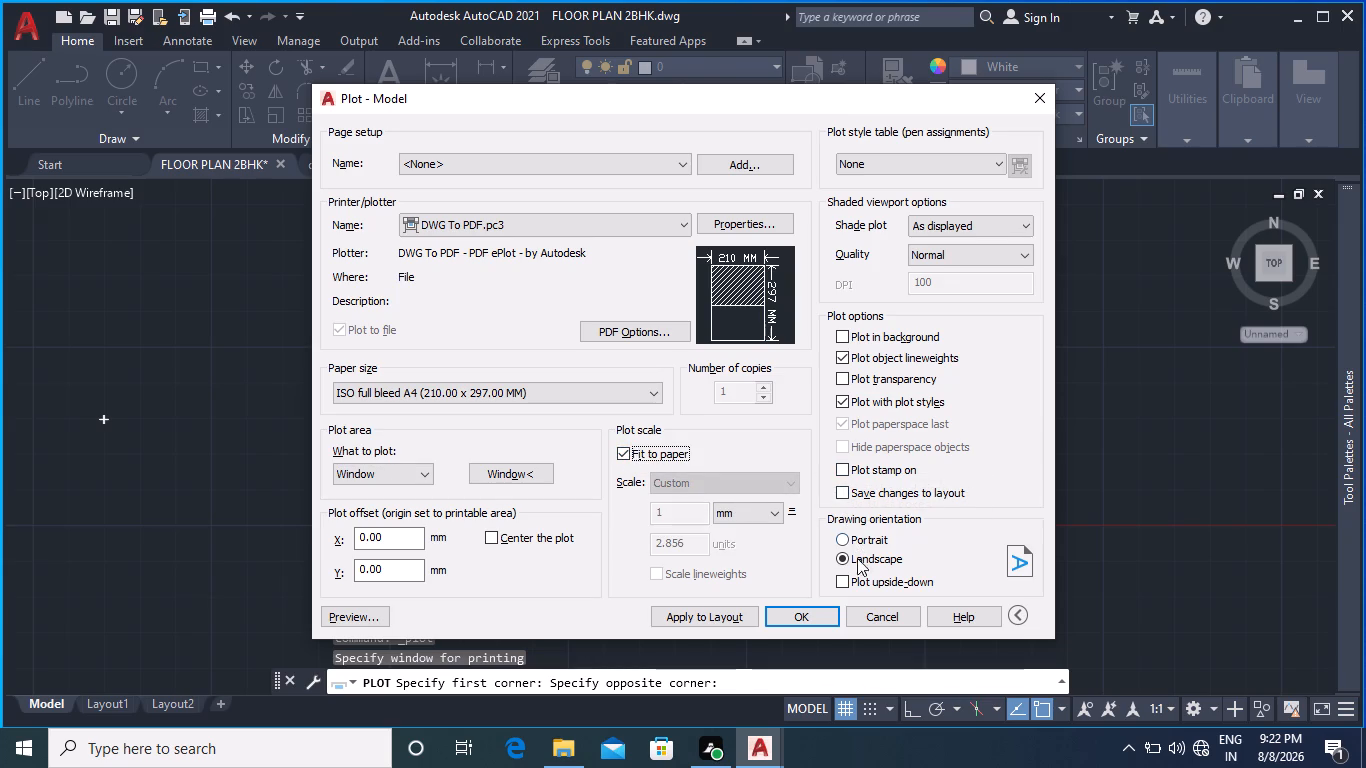
Set the plot's drawing orientation to Portrait.
click(841, 543)
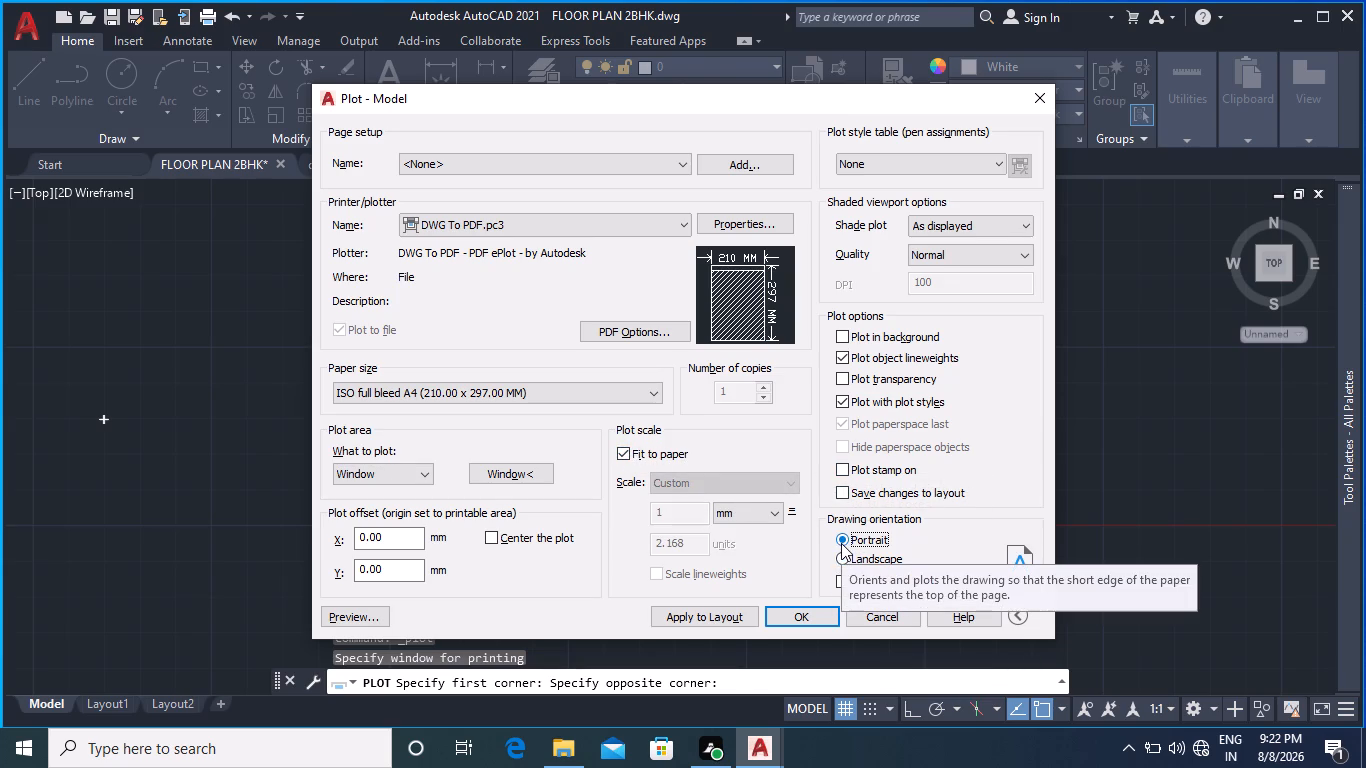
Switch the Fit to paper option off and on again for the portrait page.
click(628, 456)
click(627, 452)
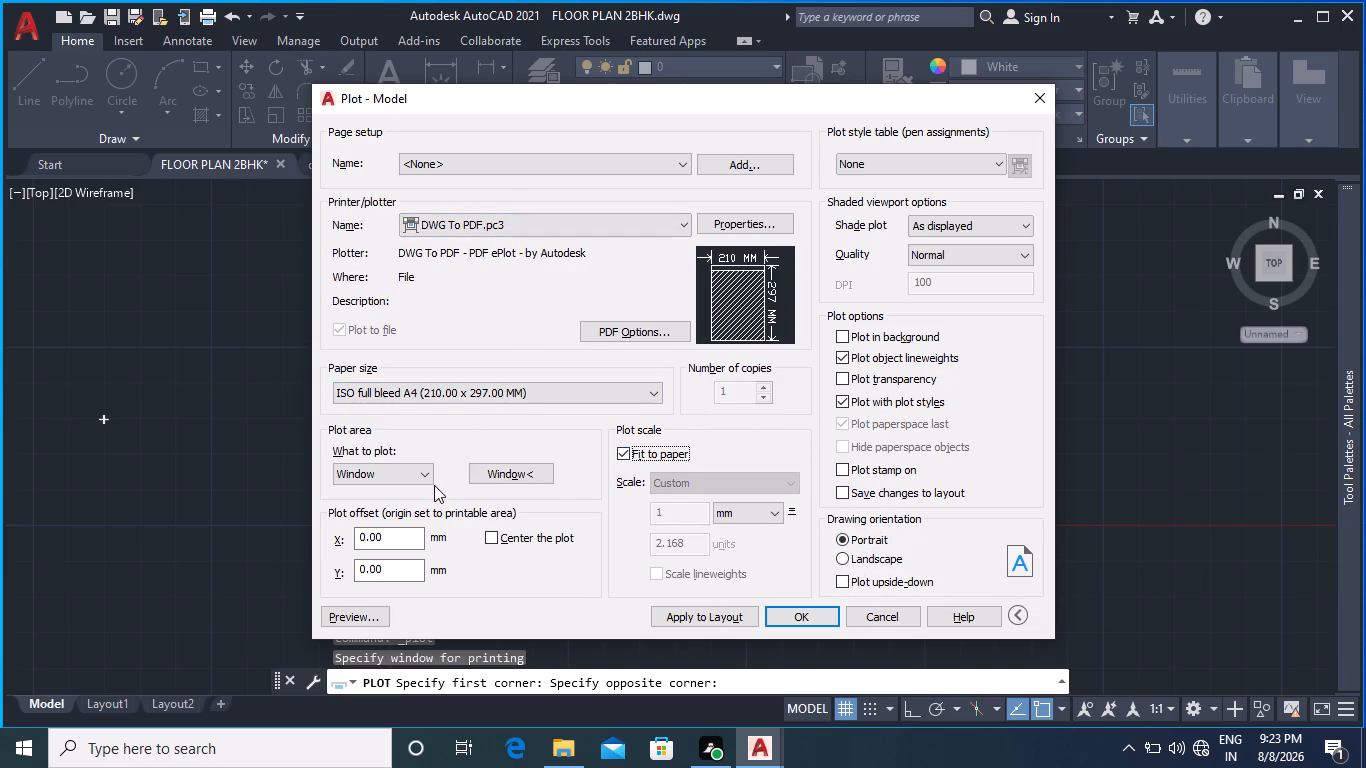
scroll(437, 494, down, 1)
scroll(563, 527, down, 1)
Preview the plot, examine the floor plan's placement and room labels on the page, and close the preview.
click(345, 617)
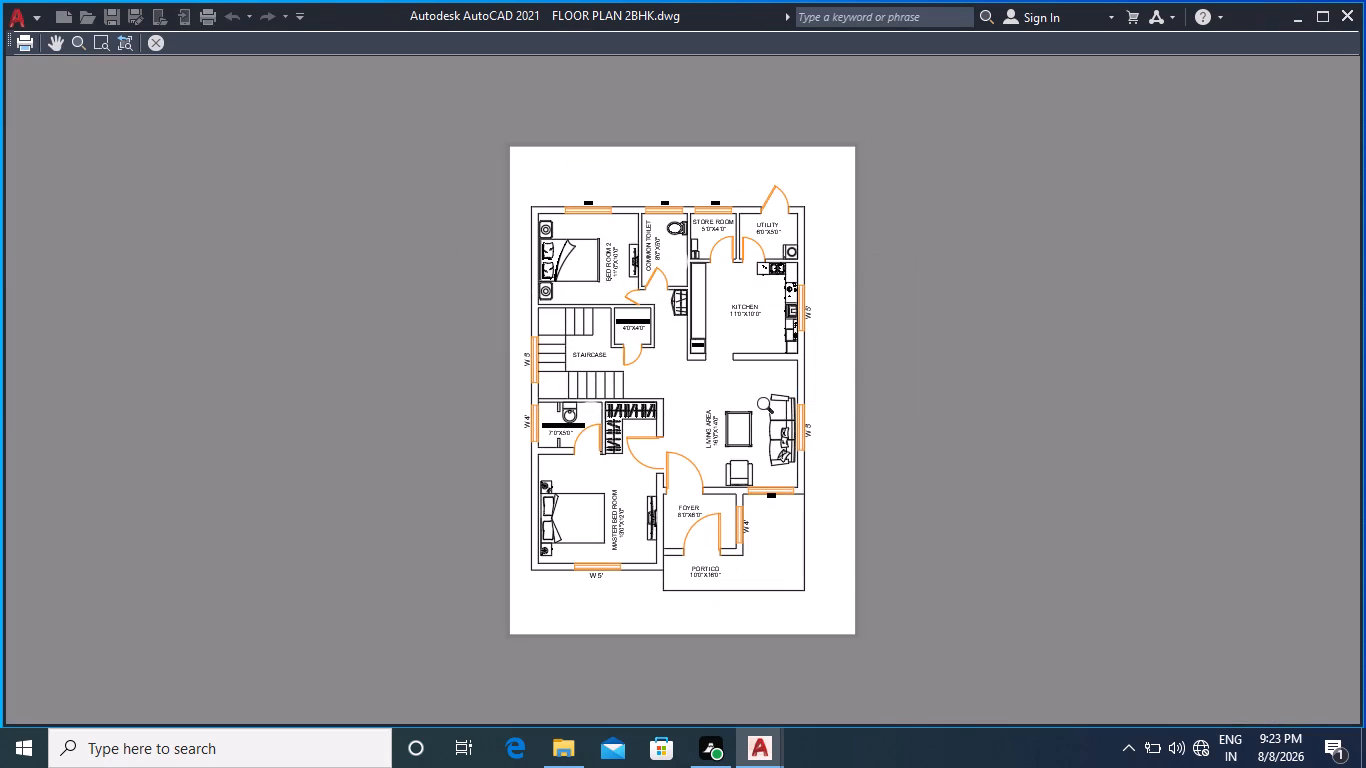
scroll(749, 342, up, 1)
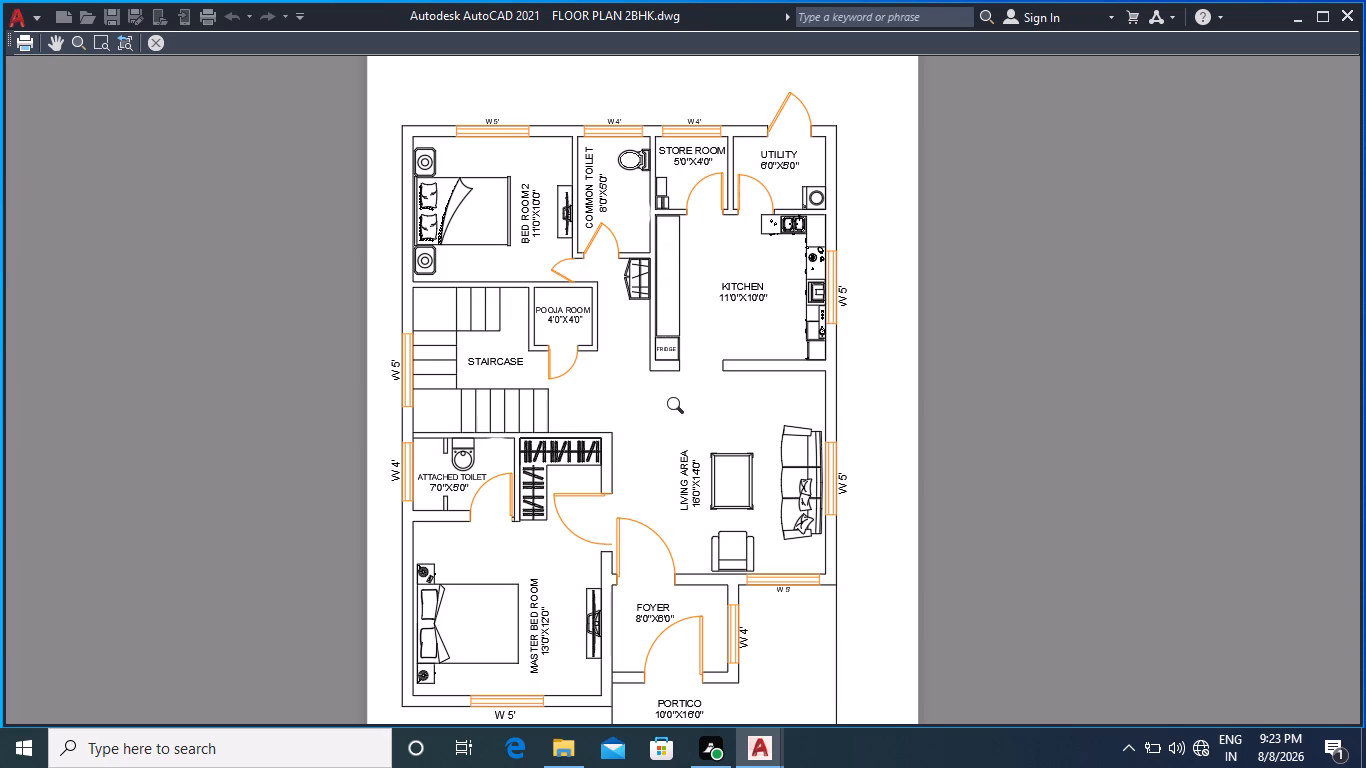
scroll(680, 409, down, 1)
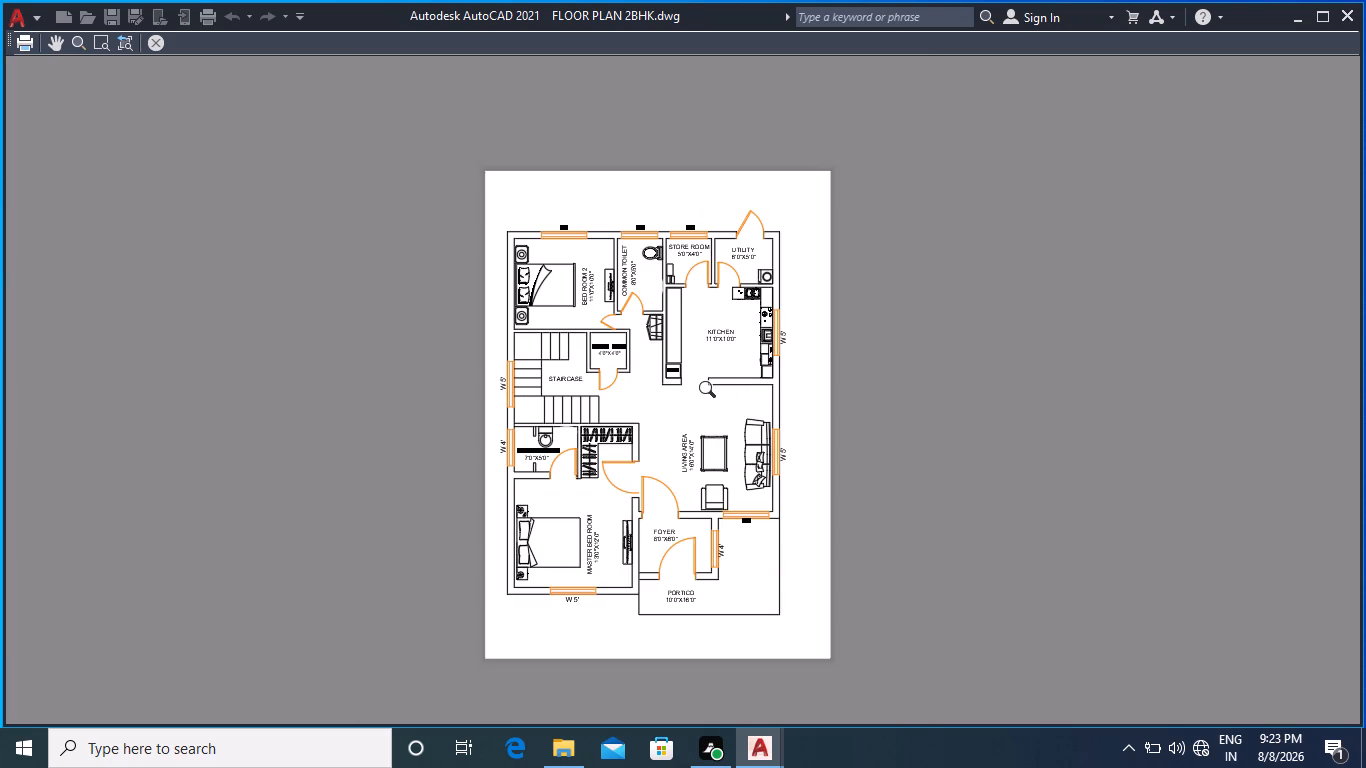
scroll(712, 395, up, 1)
scroll(717, 403, down, 1)
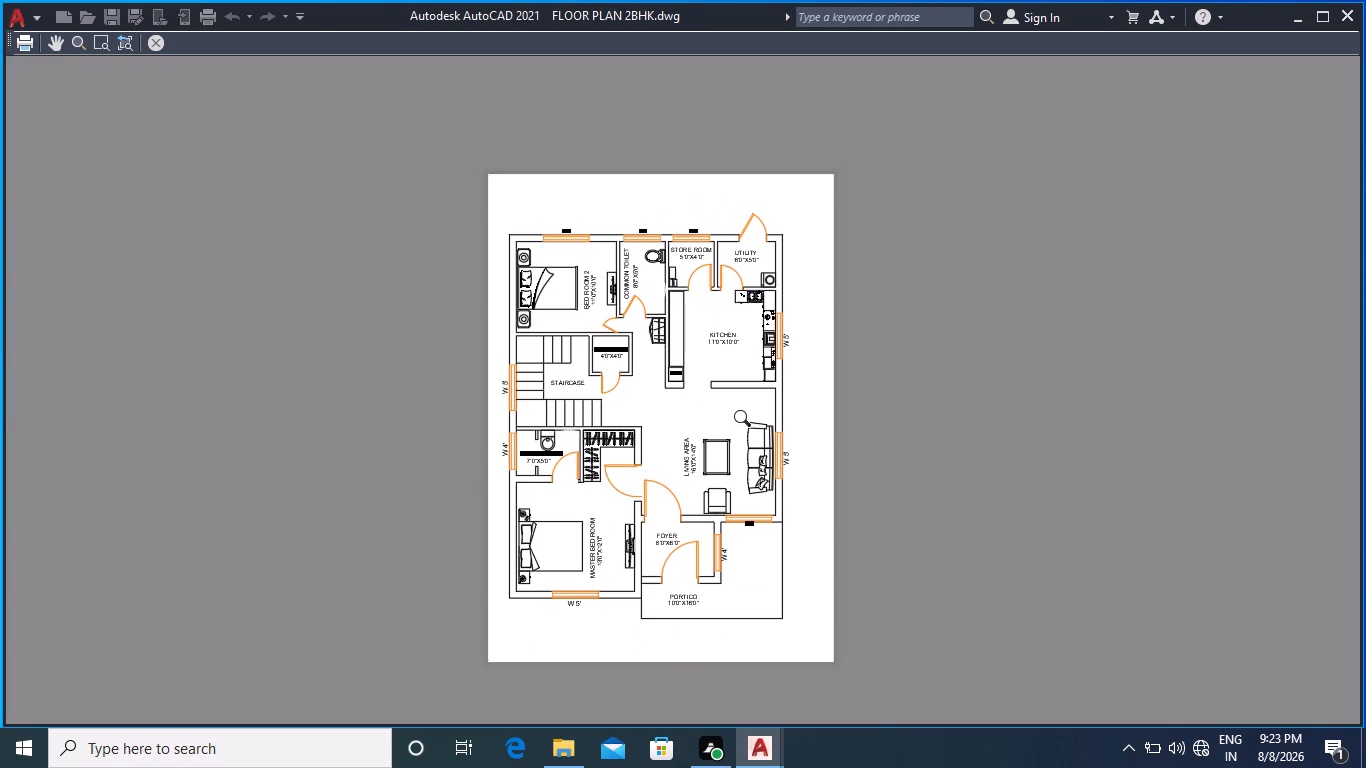
scroll(747, 422, up, 1)
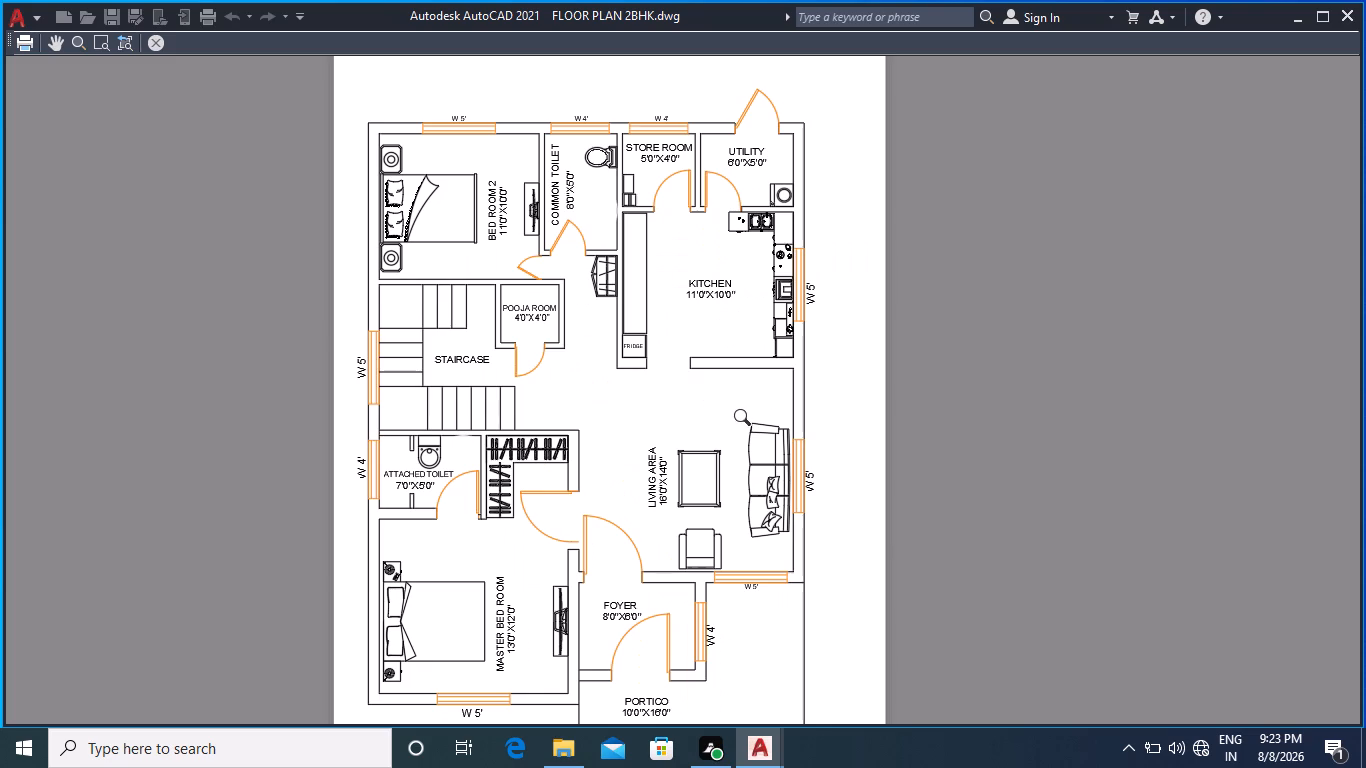
scroll(764, 413, down, 1)
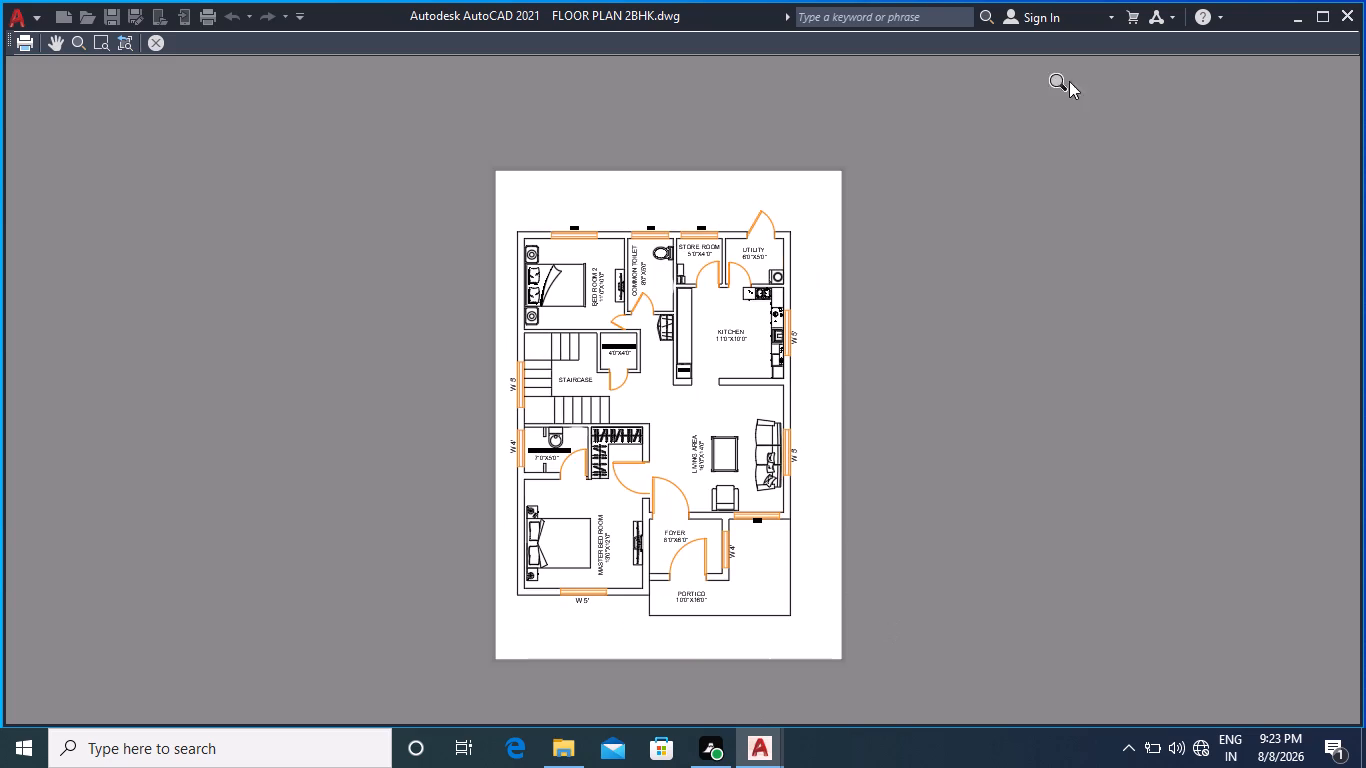
click(1307, 23)
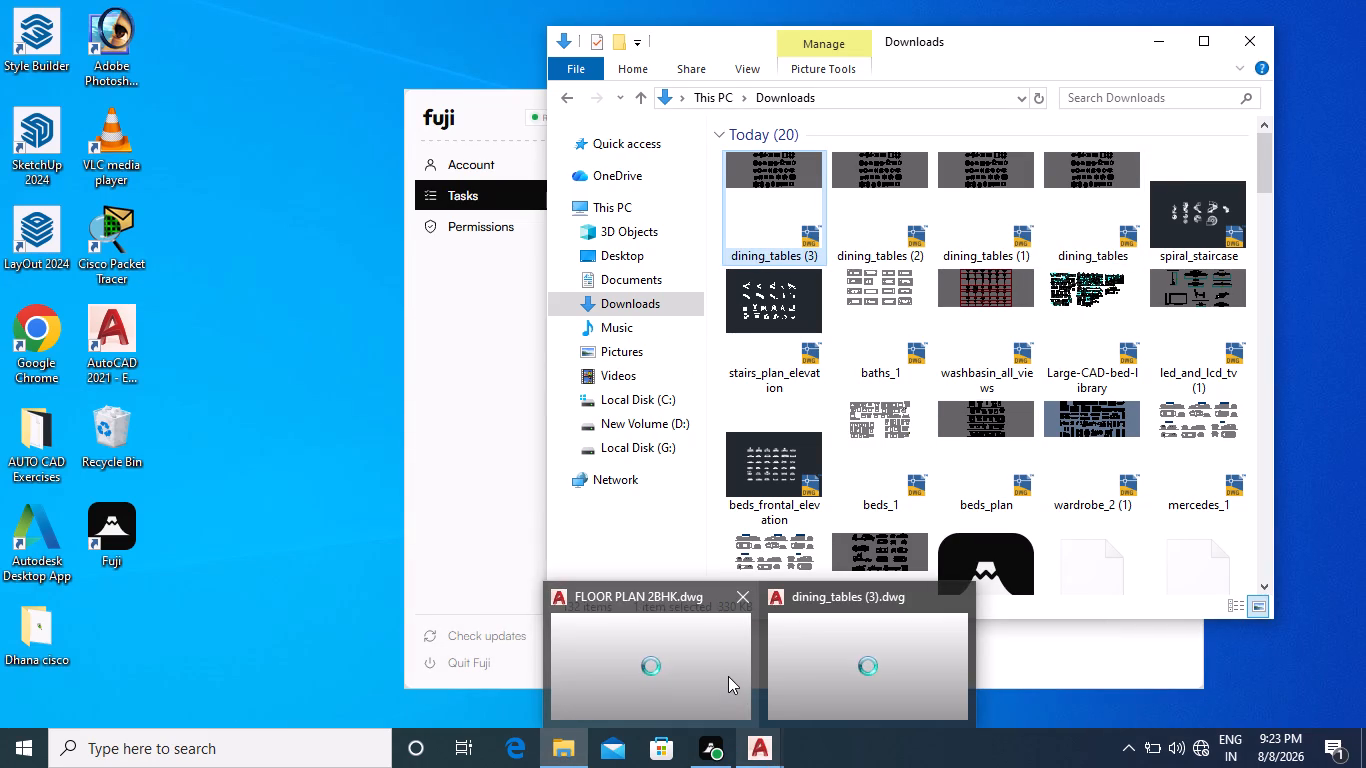
click(728, 676)
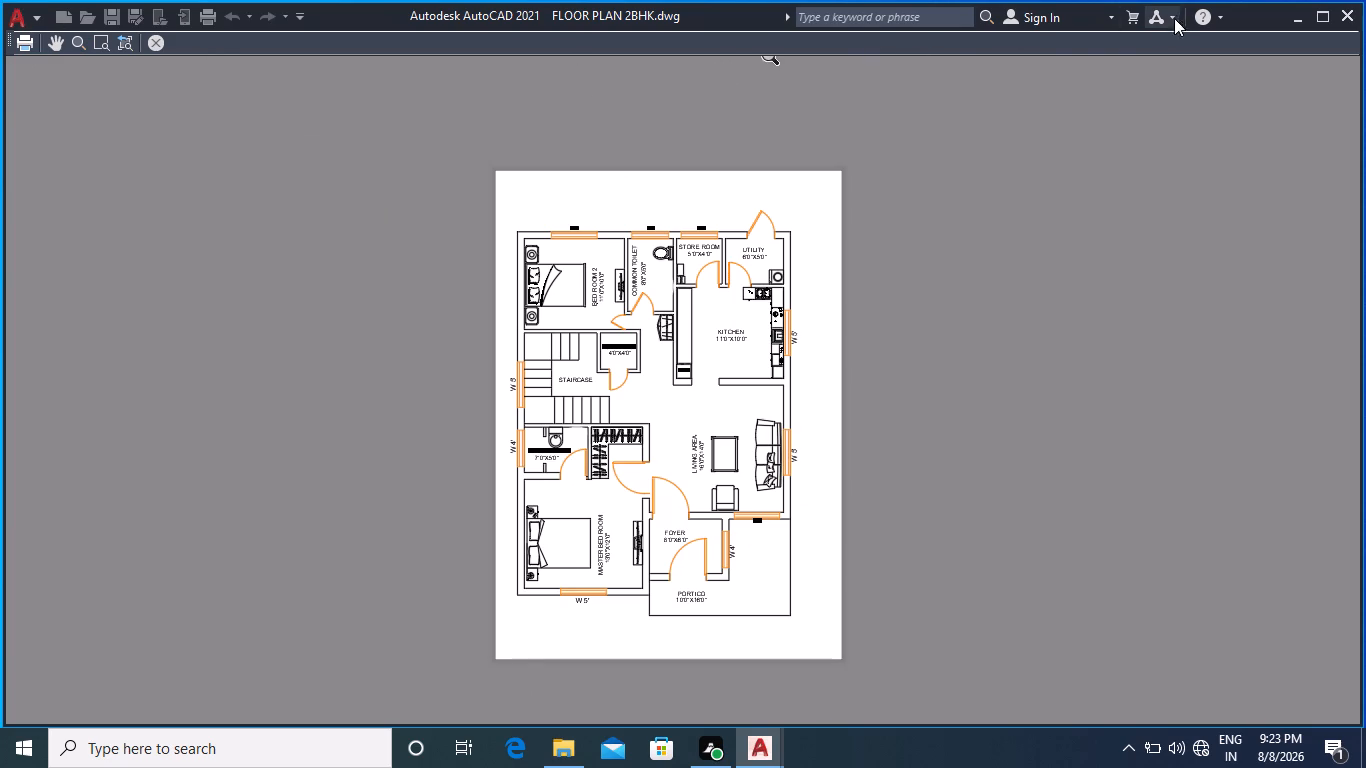
click(159, 43)
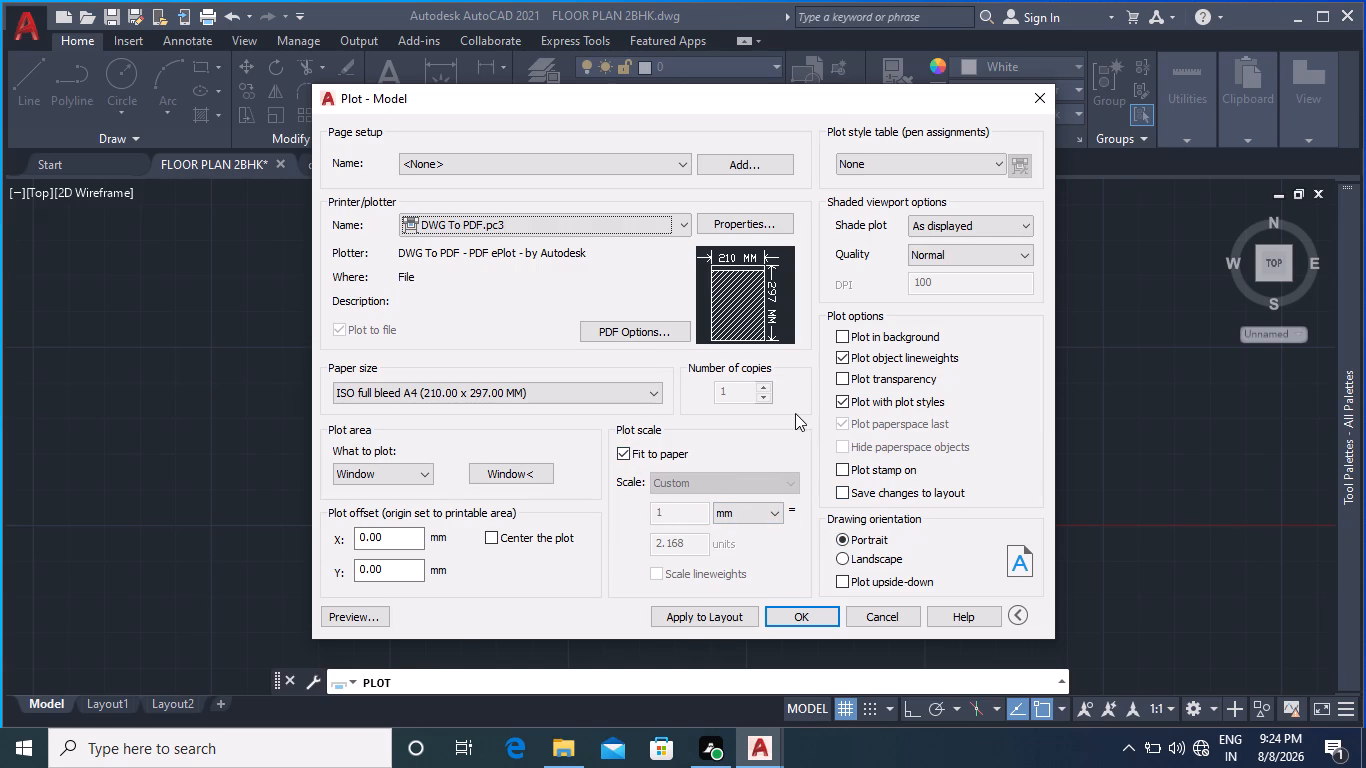
Plot the floor plan as FLOOR PLAN 2BHK-Model.pdf into the D: drive's auto CAD Exercises\FLOOR PLAN 2BHK folder.
scroll(794, 411, down, 2)
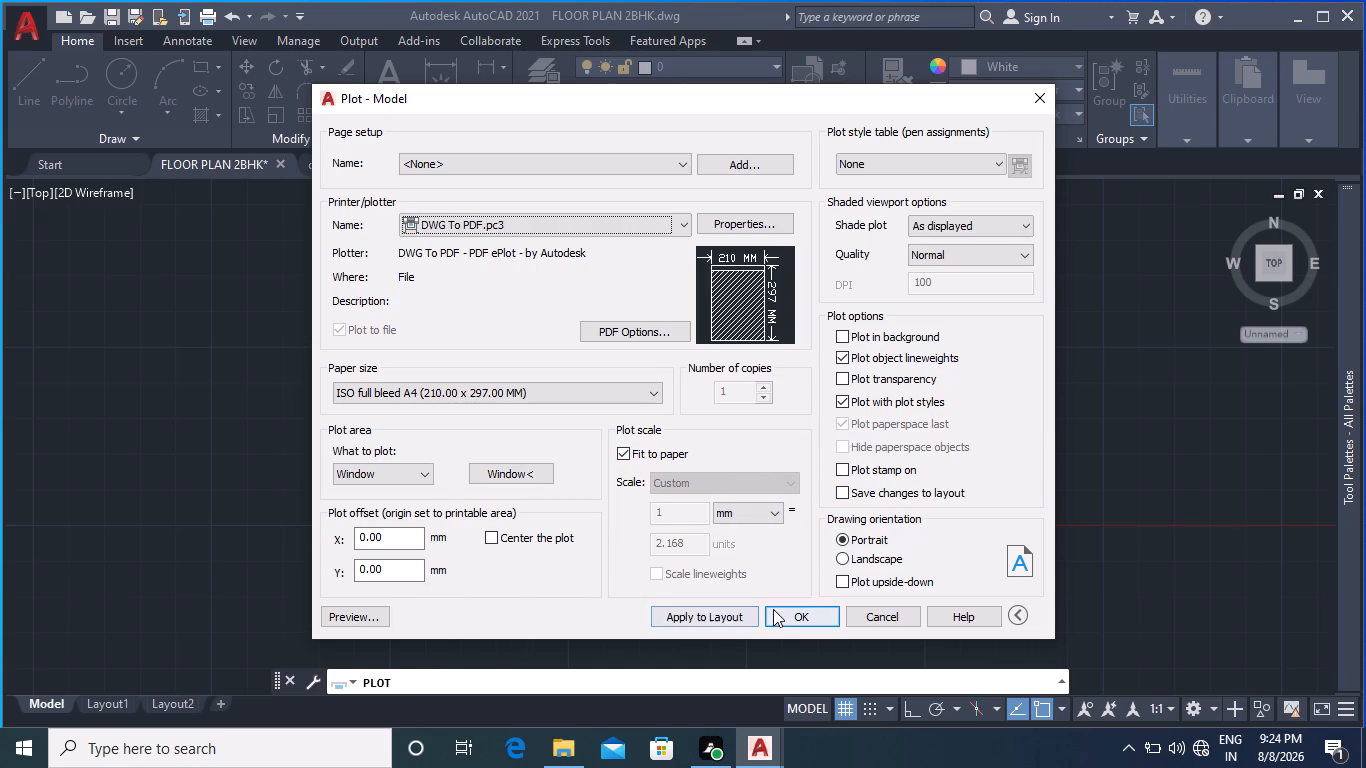
click(783, 609)
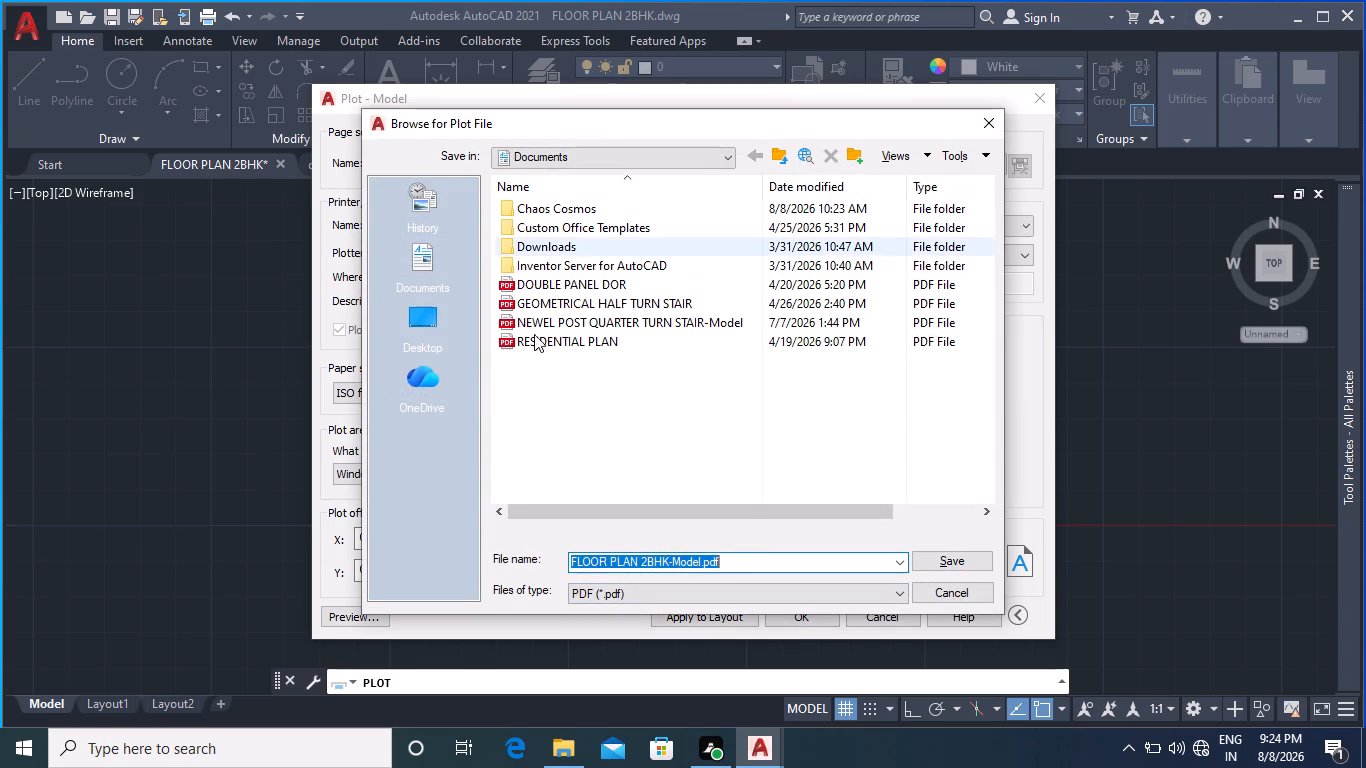
click(630, 159)
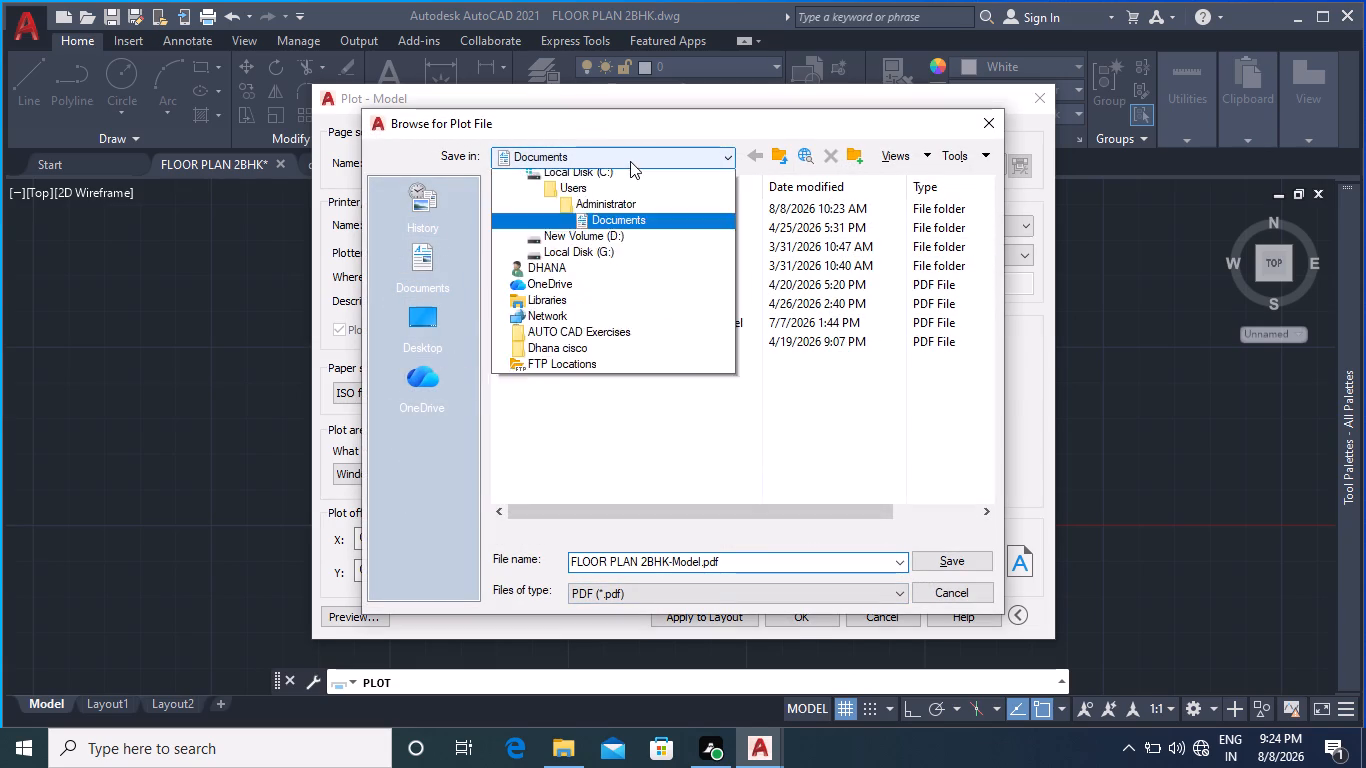
click(630, 274)
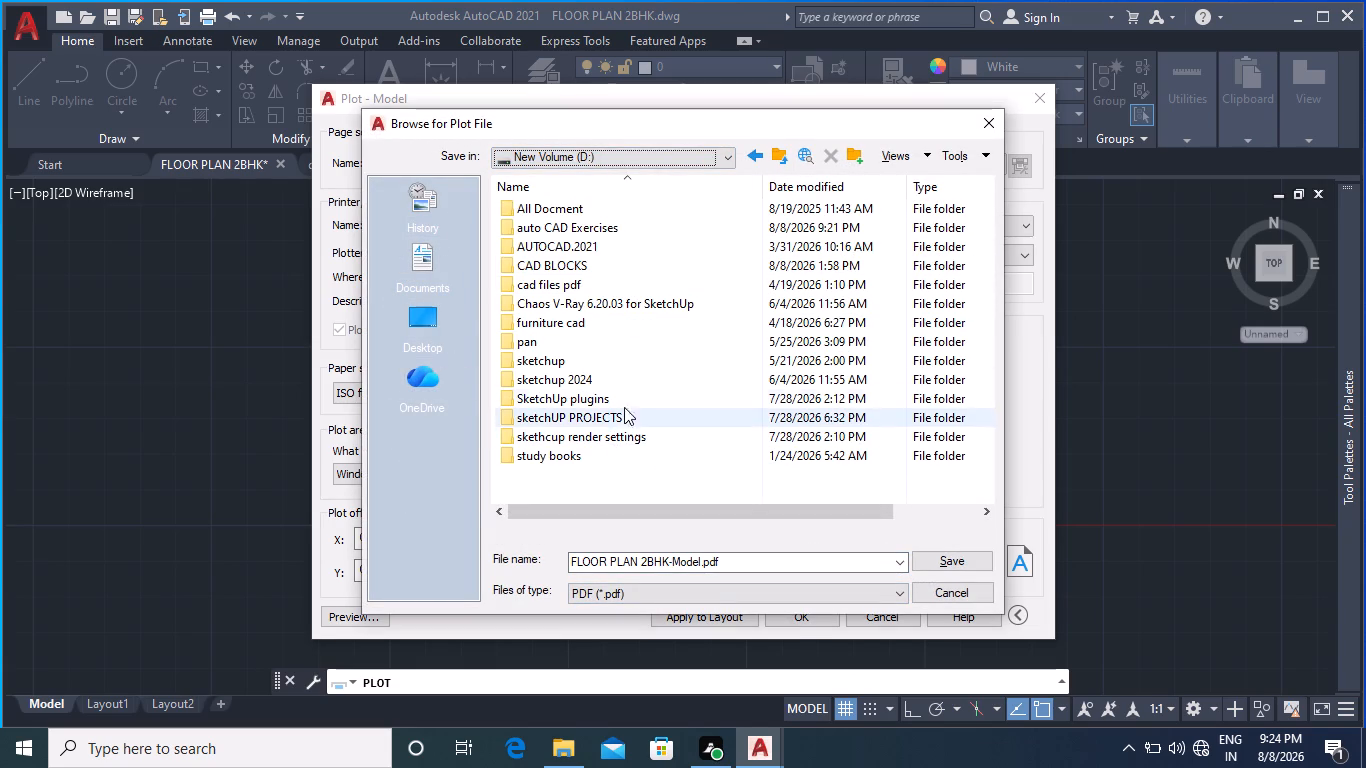
scroll(635, 431, down, 2)
scroll(620, 429, up, 2)
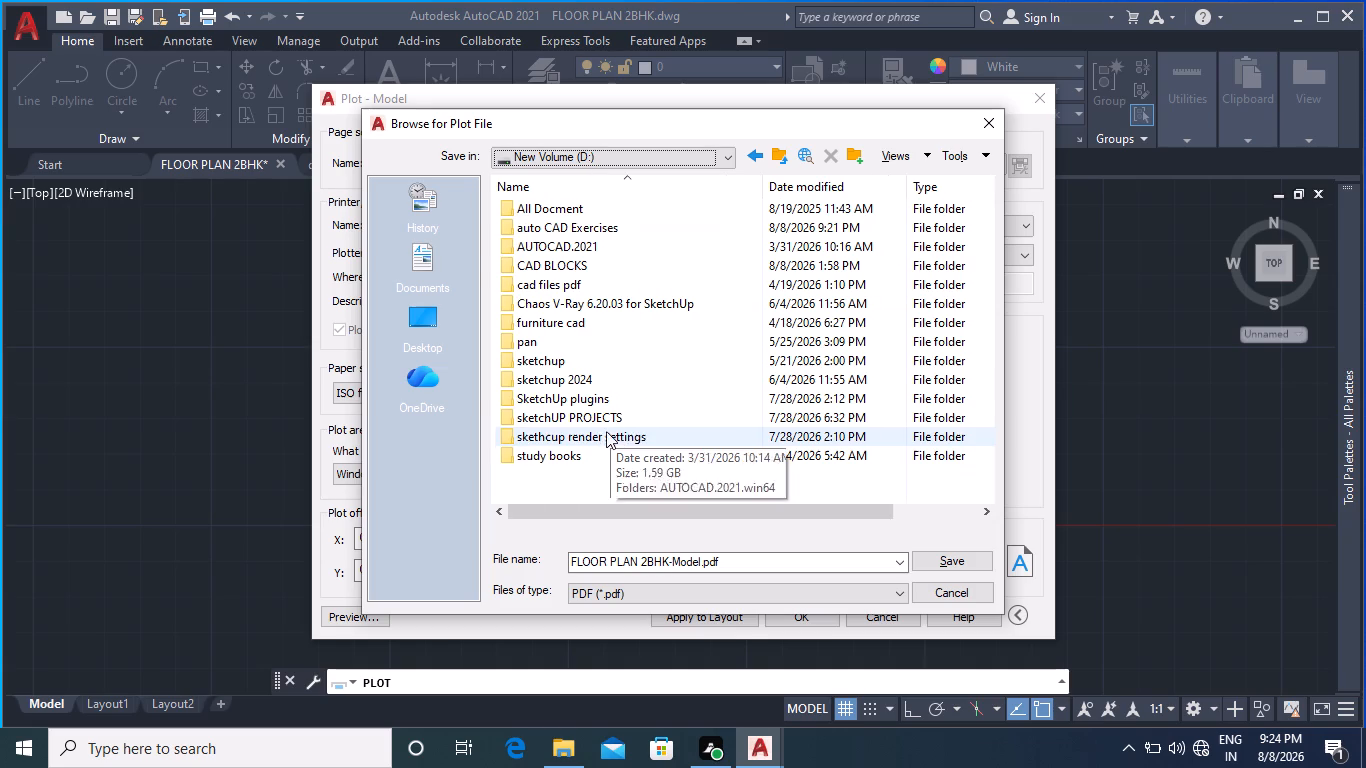
double_click(595, 227)
double_click(601, 212)
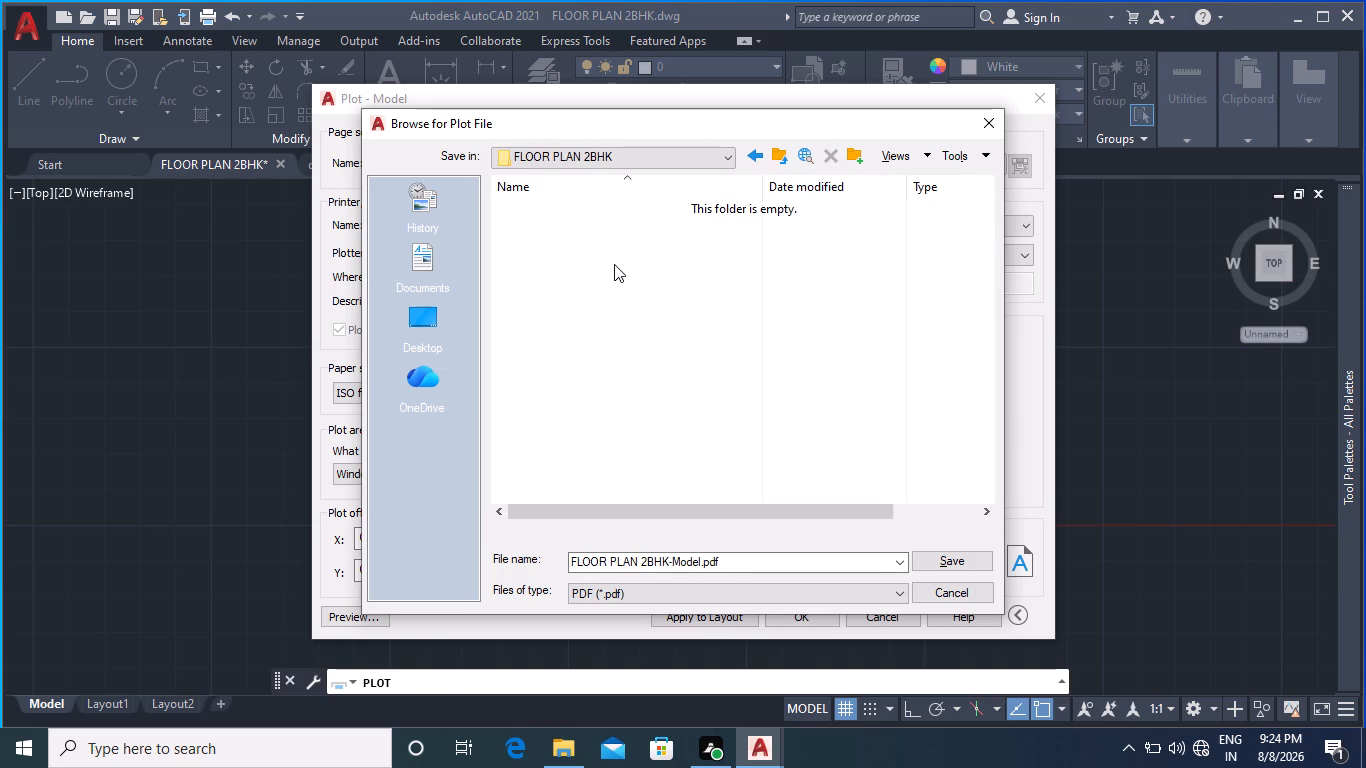
click(946, 557)
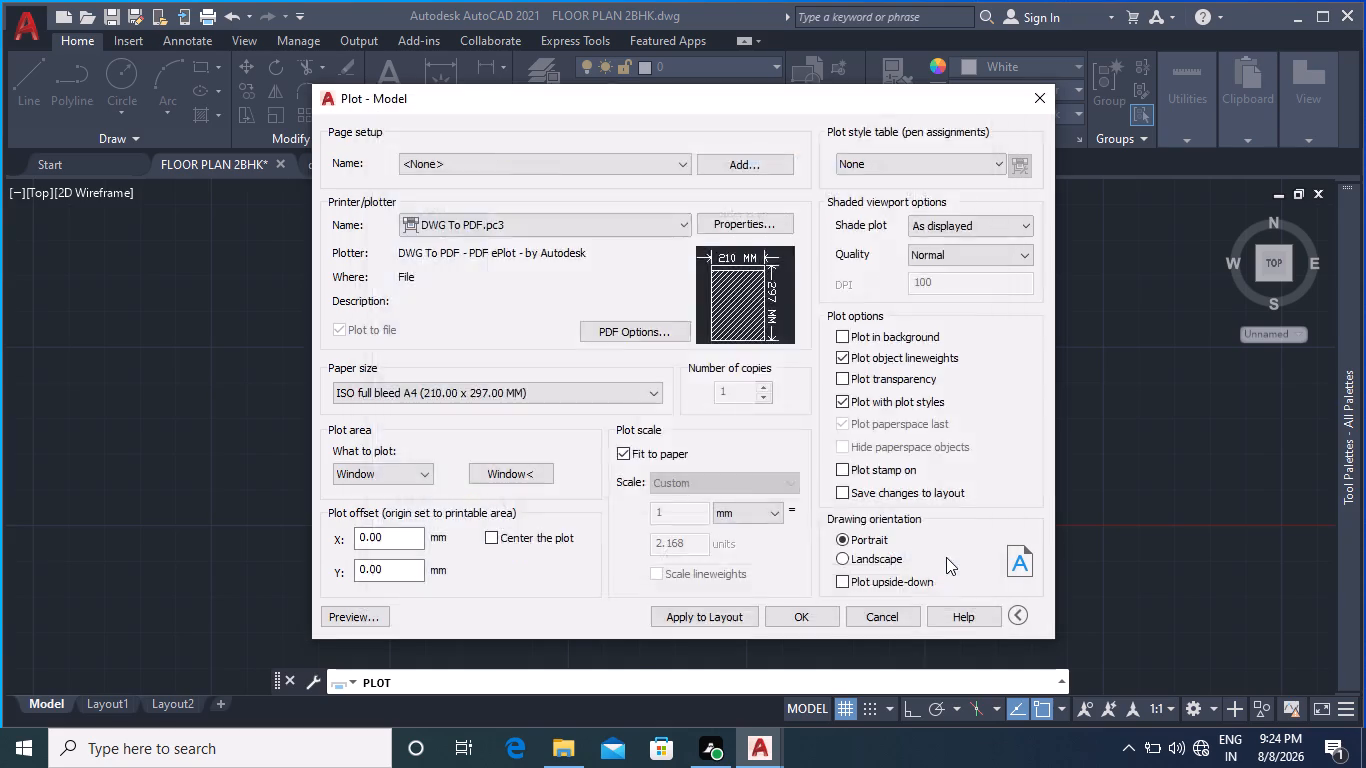
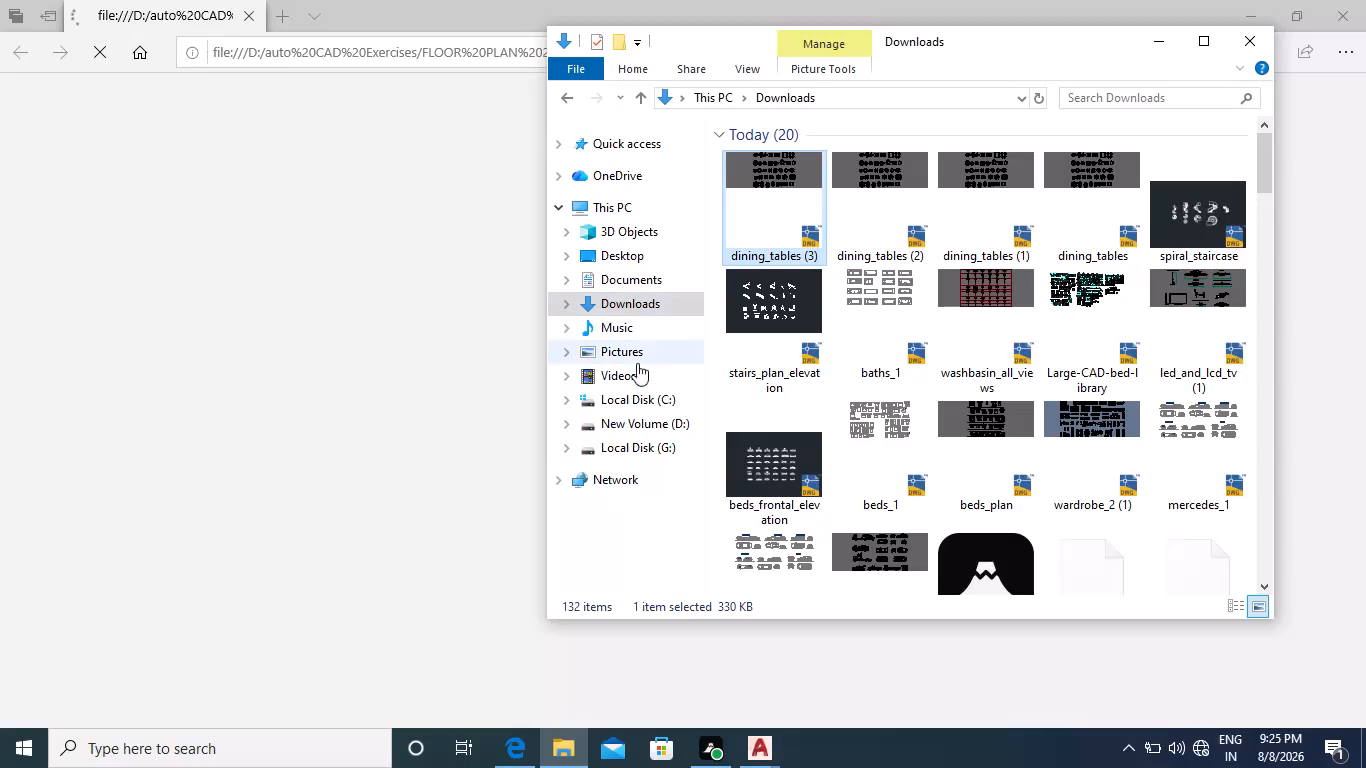
Open FLOOR PLAN 2BHK-Model.pdf from the D: drive's auto CAD Exercises\FLOOR PLAN 2BHK folder and examine the plotted floor plan.
double_click(648, 420)
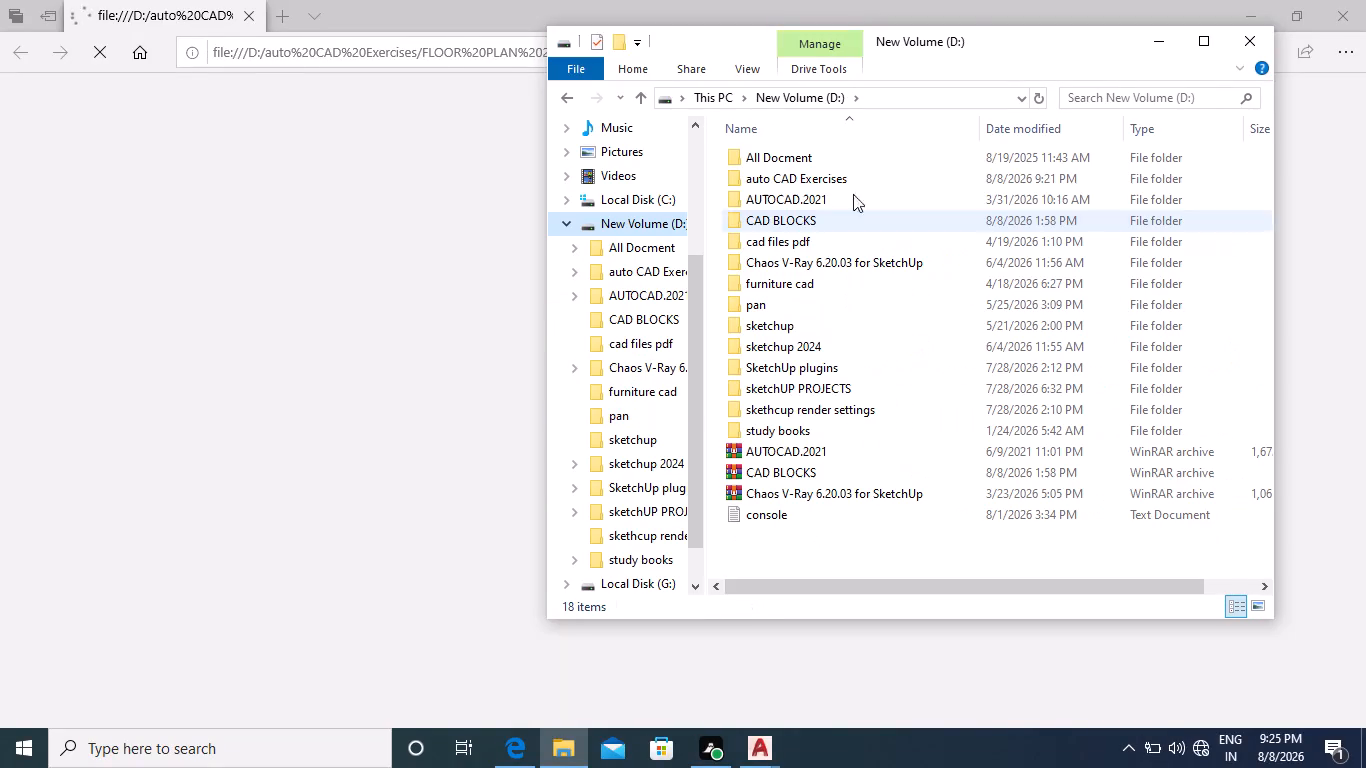
double_click(814, 177)
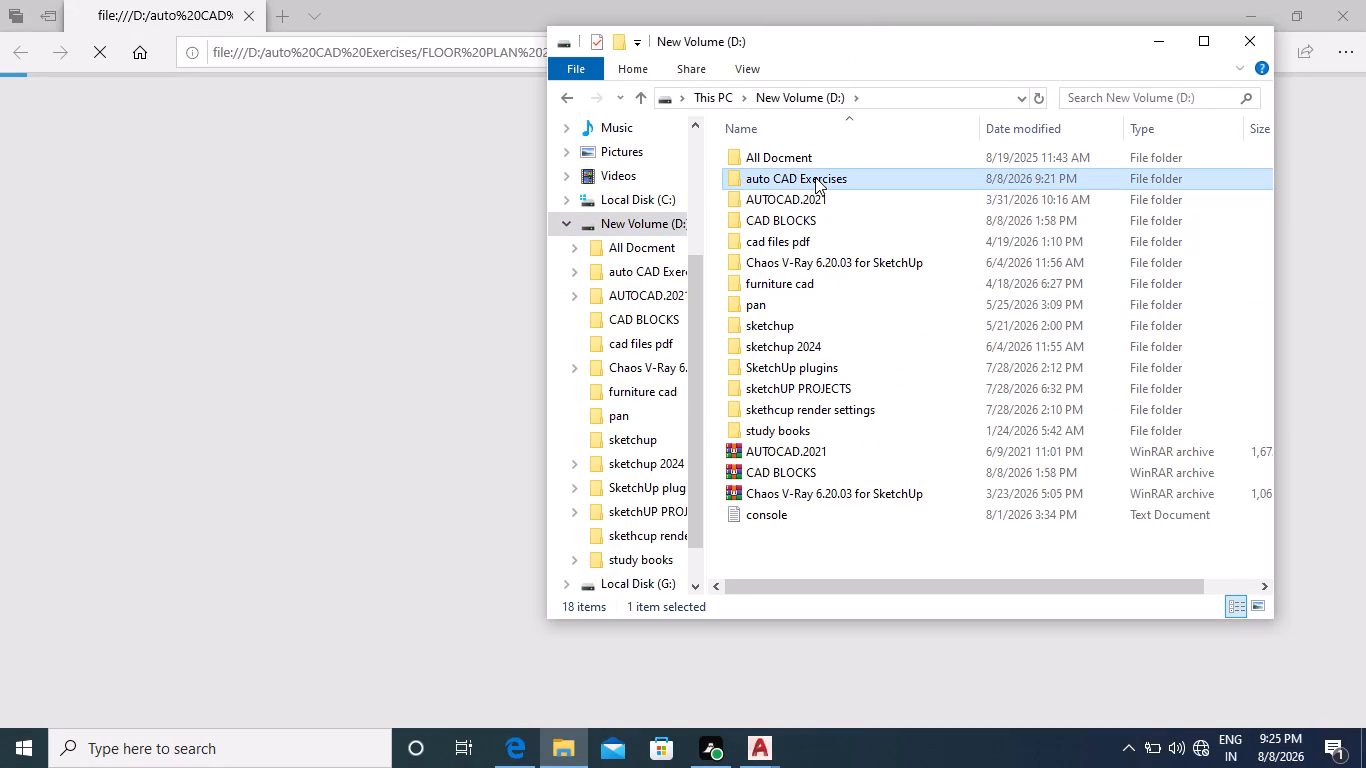
double_click(821, 158)
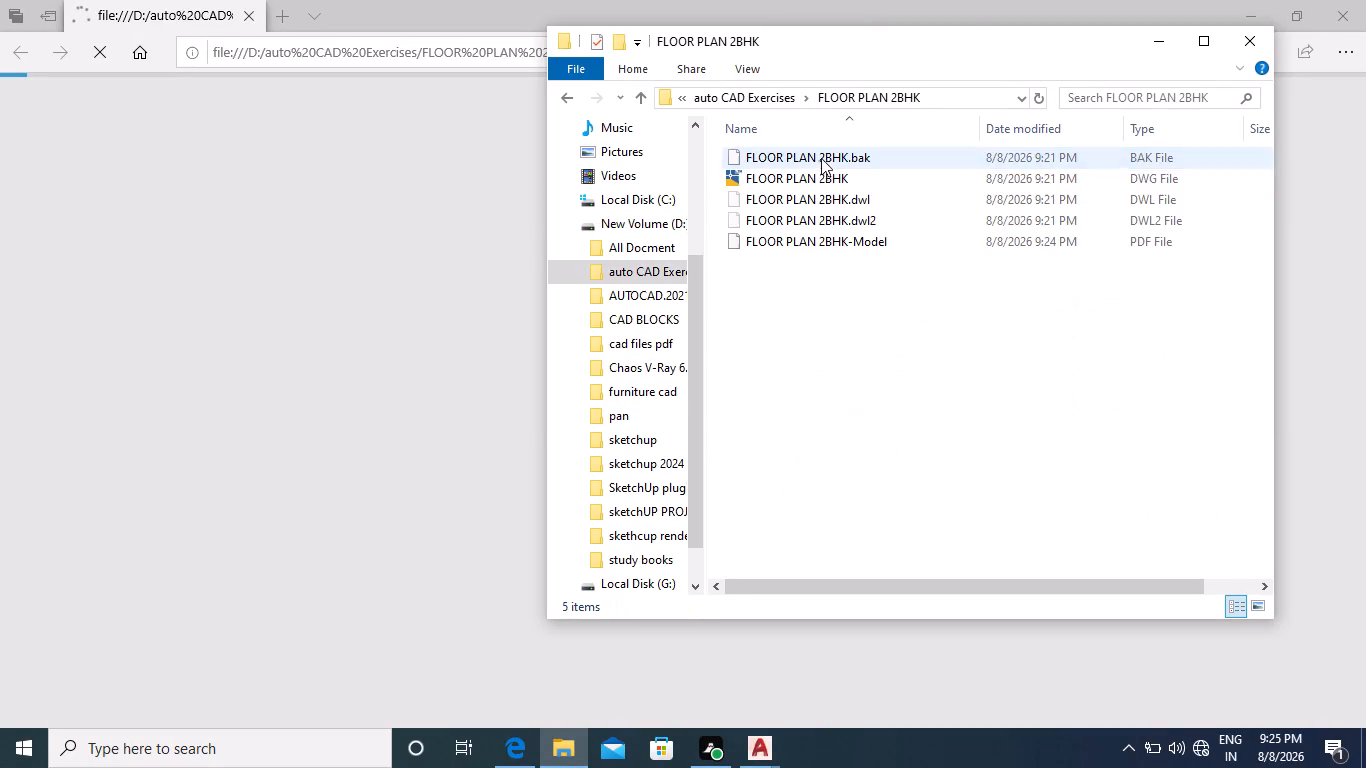
double_click(854, 242)
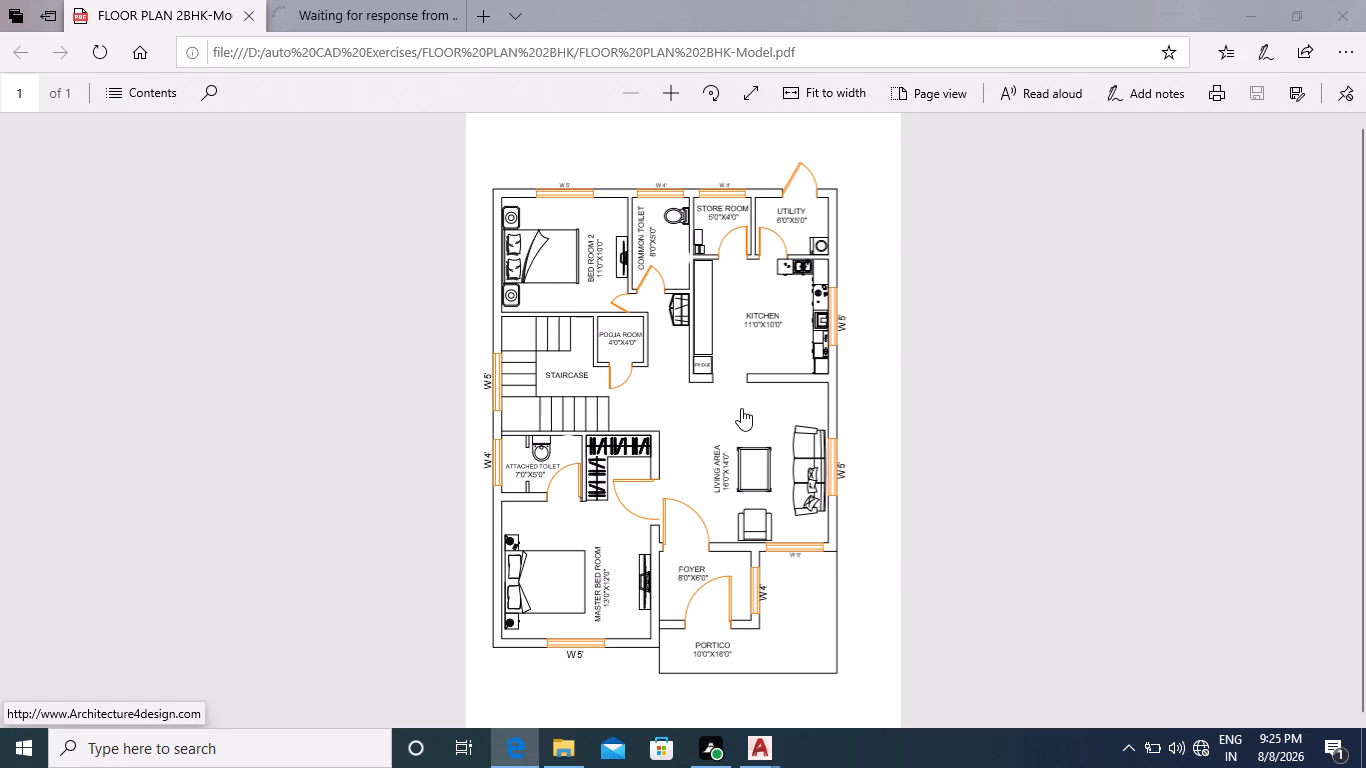
scroll(697, 411, up, 6)
scroll(727, 408, down, 1)
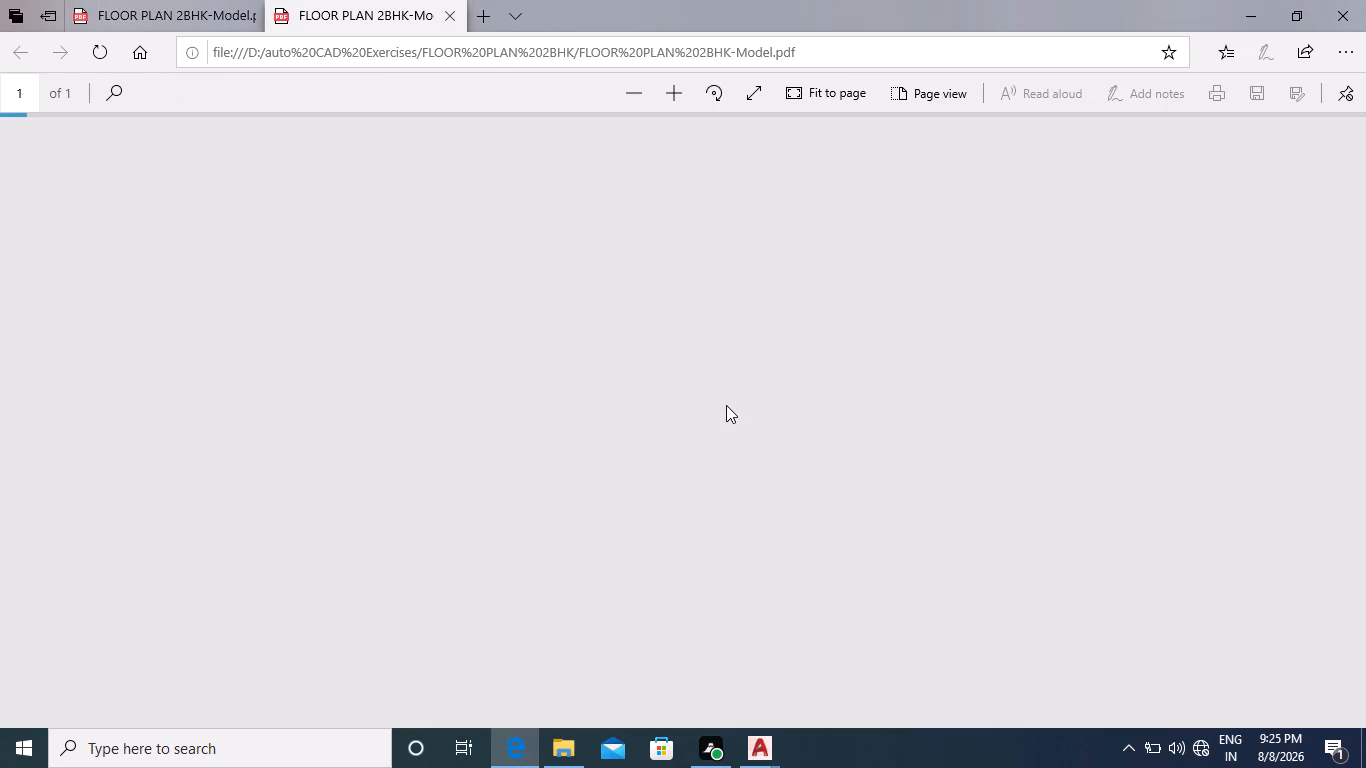
scroll(726, 405, down, 1)
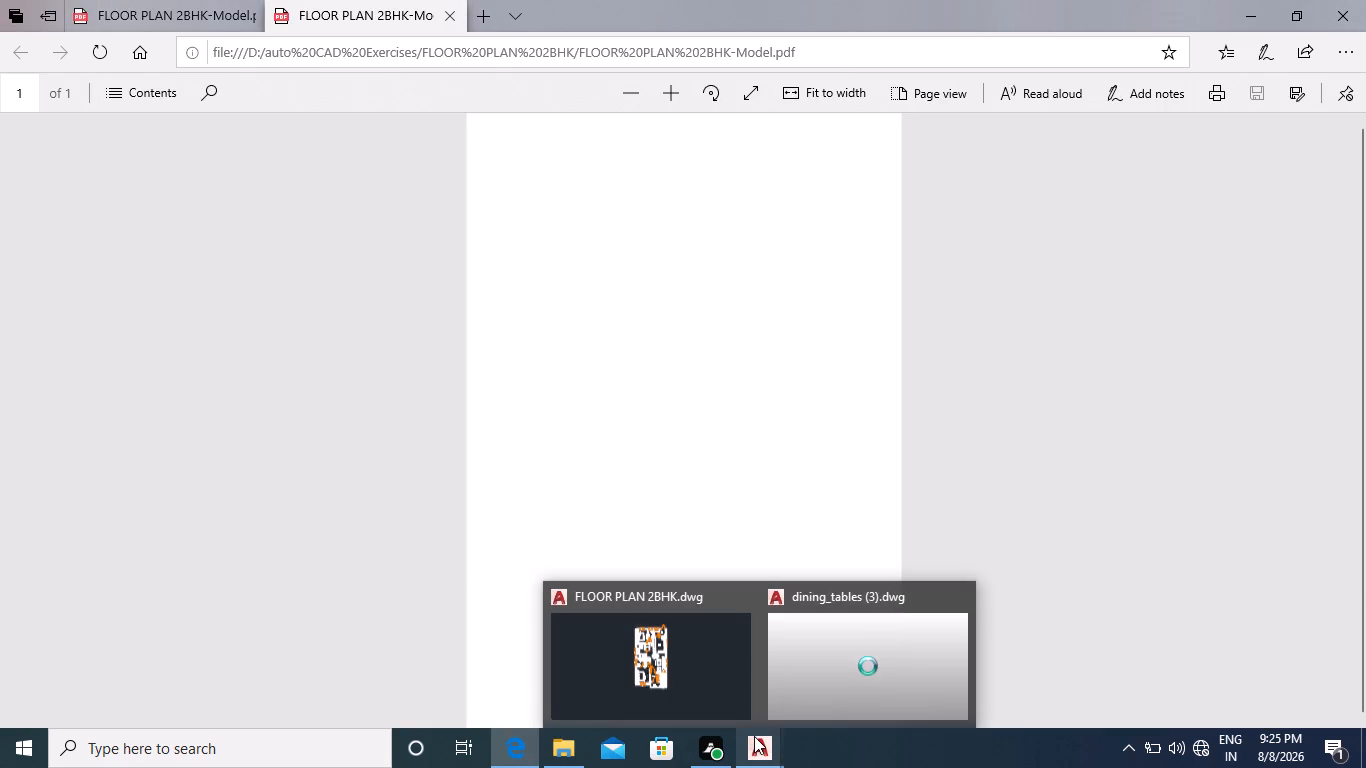
Switch back to the FLOOR PLAN 2BHK drawing in AutoCAD, inspect the living area's dining table, and save the drawing.
click(673, 692)
scroll(707, 399, up, 1)
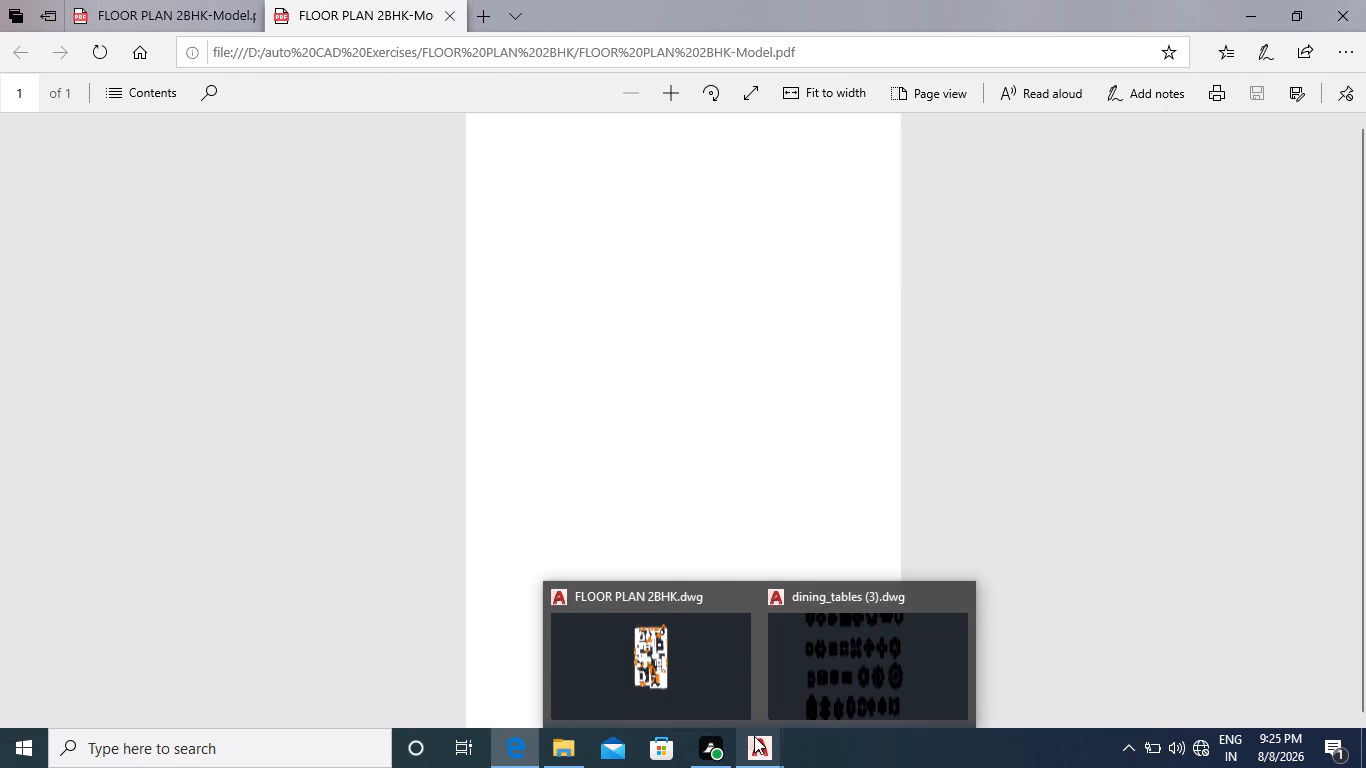
scroll(754, 736, up, 2)
scroll(688, 310, up, 1)
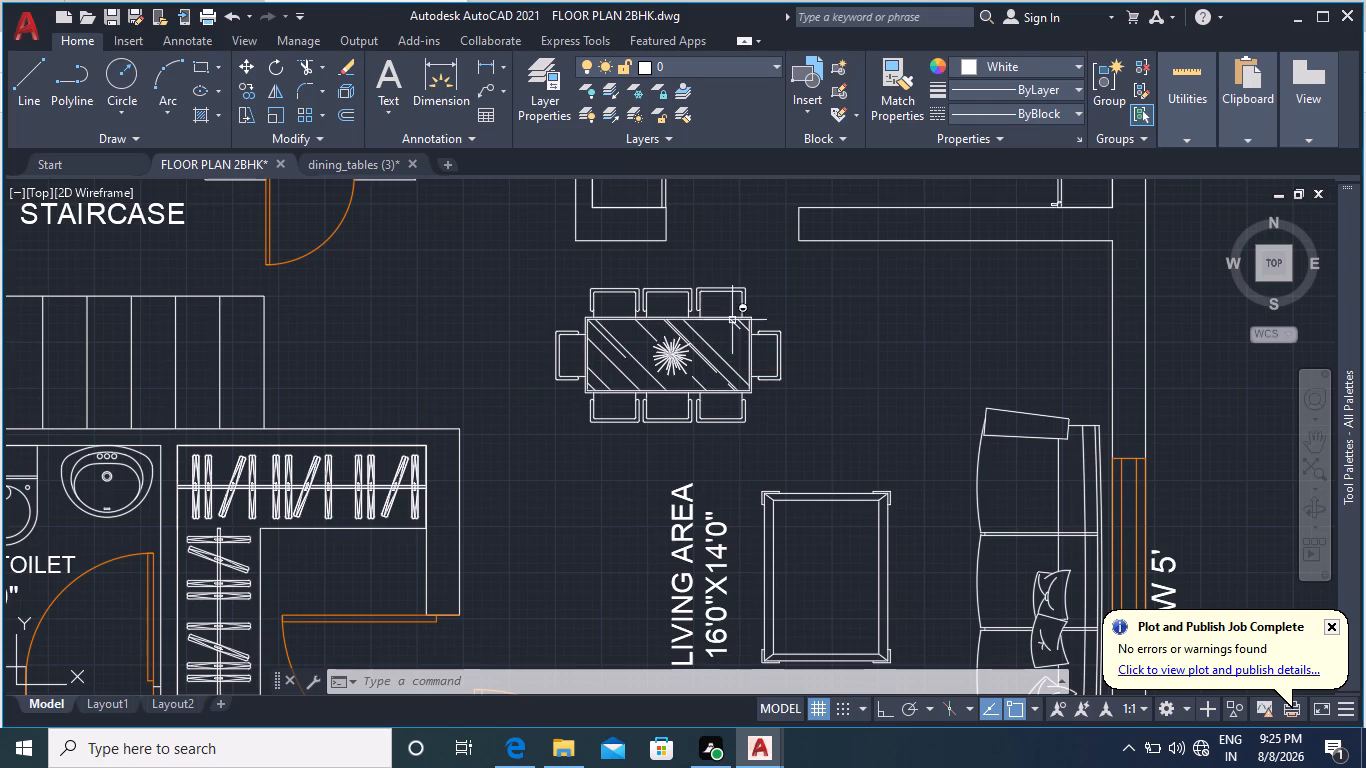
key(ctrl+s)
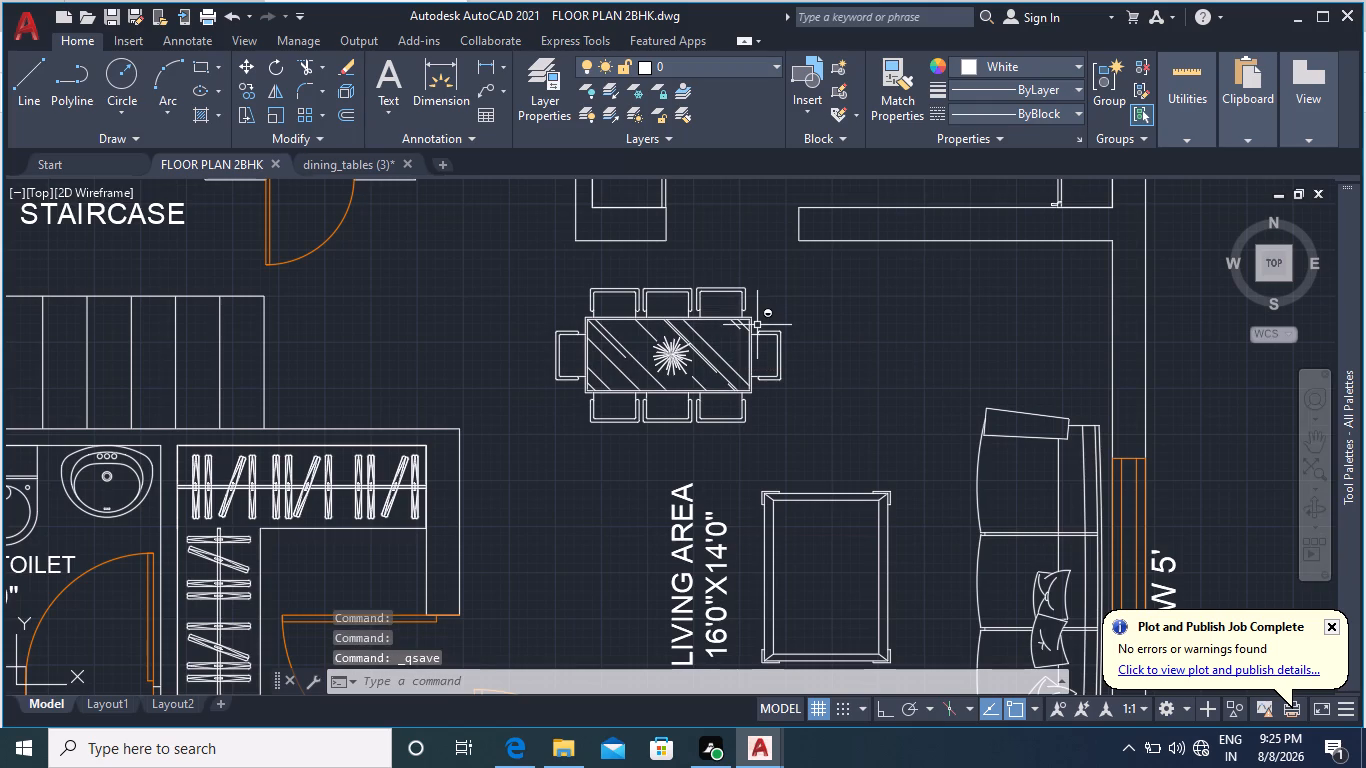
key(ctrl+s)
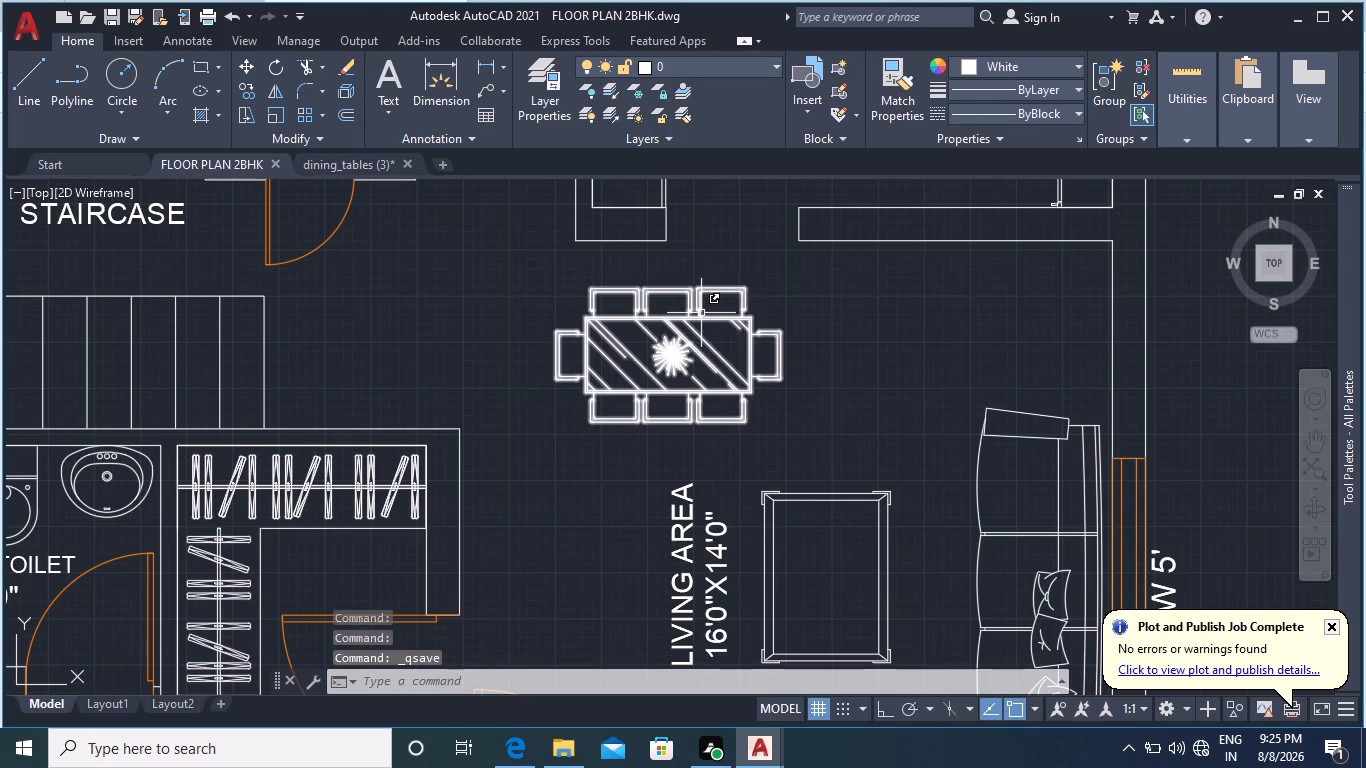
click(701, 313)
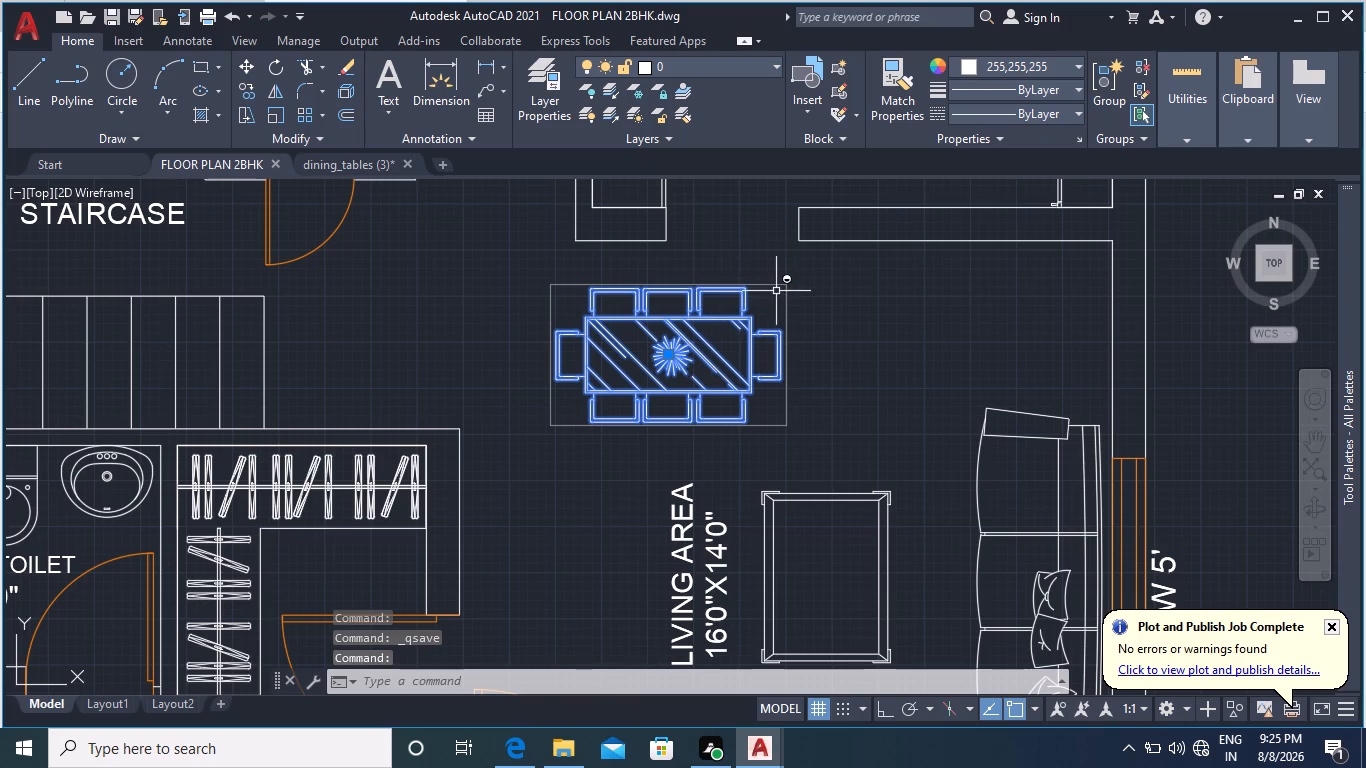
key(Escape)
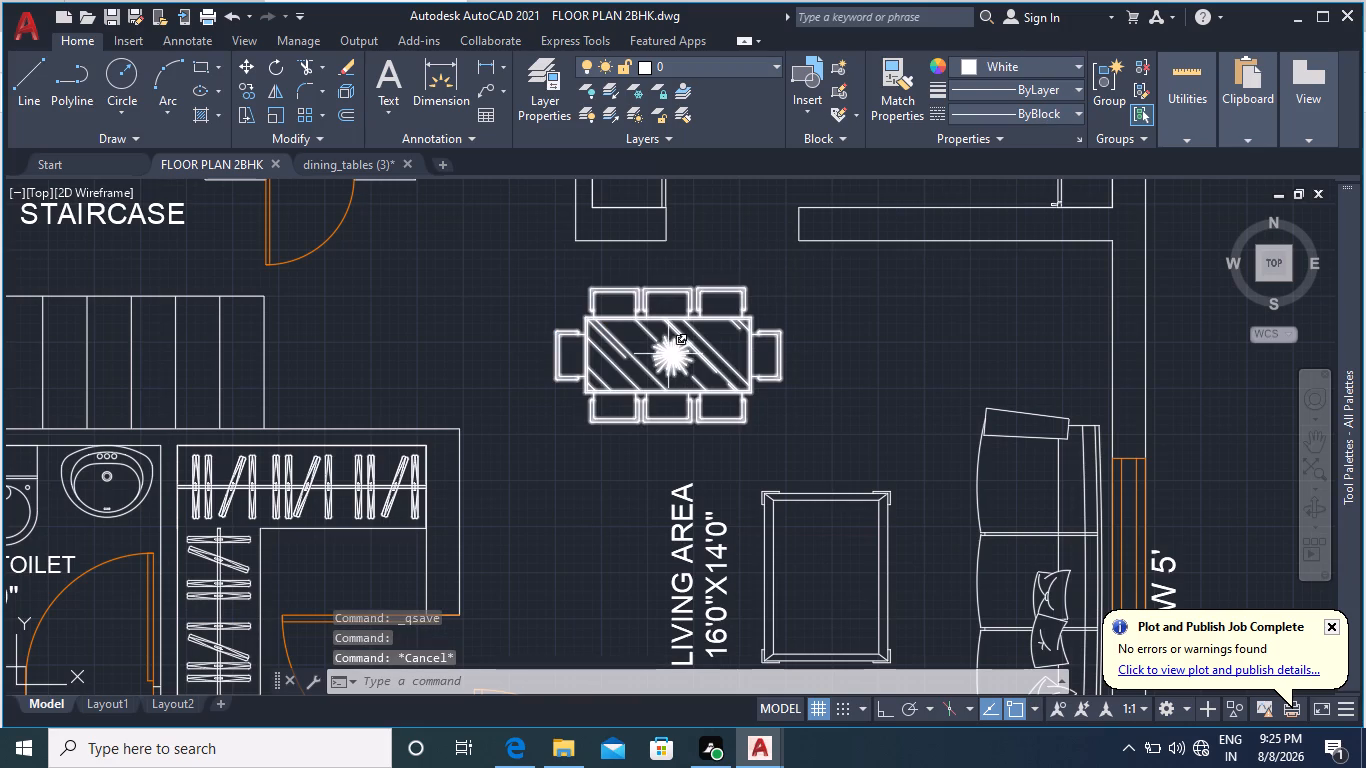
Start a new plot of the model with DWG To PDF.pc3 as the plotter.
key(ctrl+p)
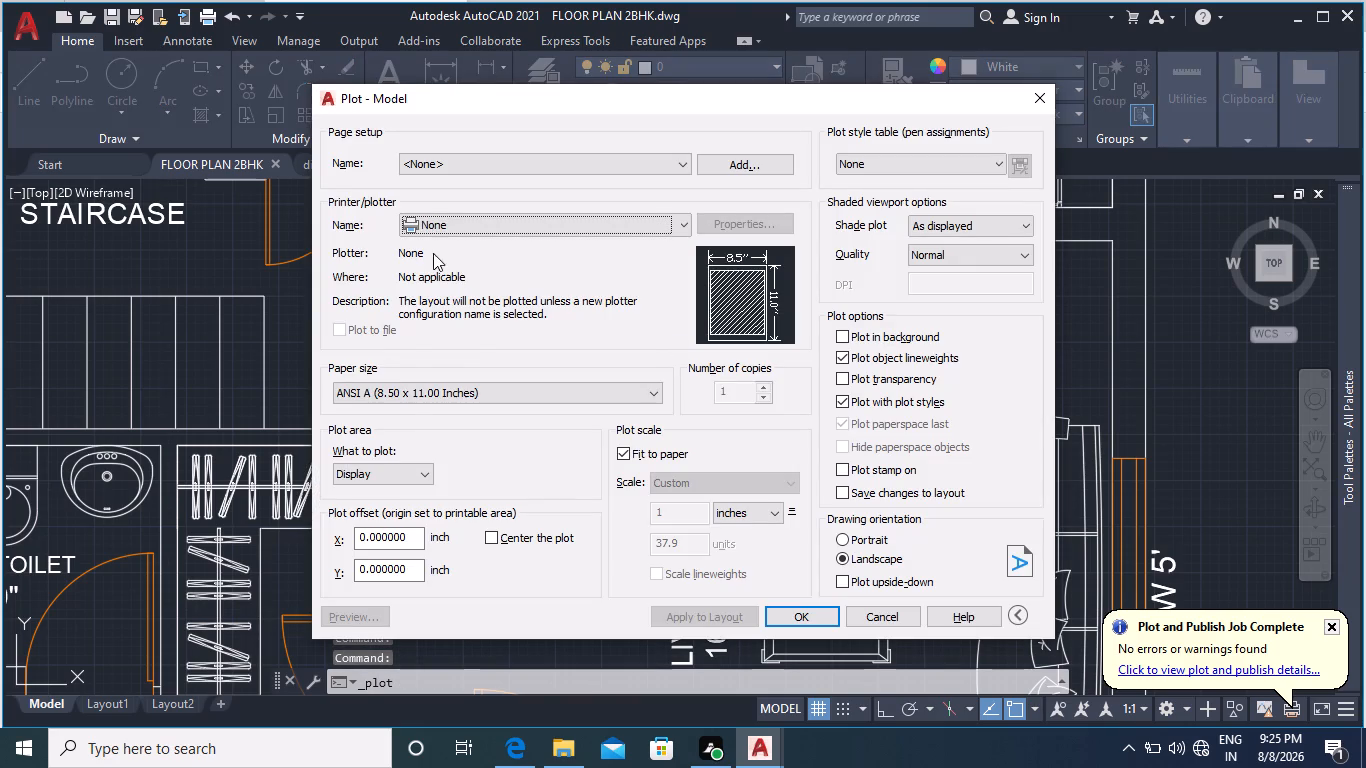
click(440, 218)
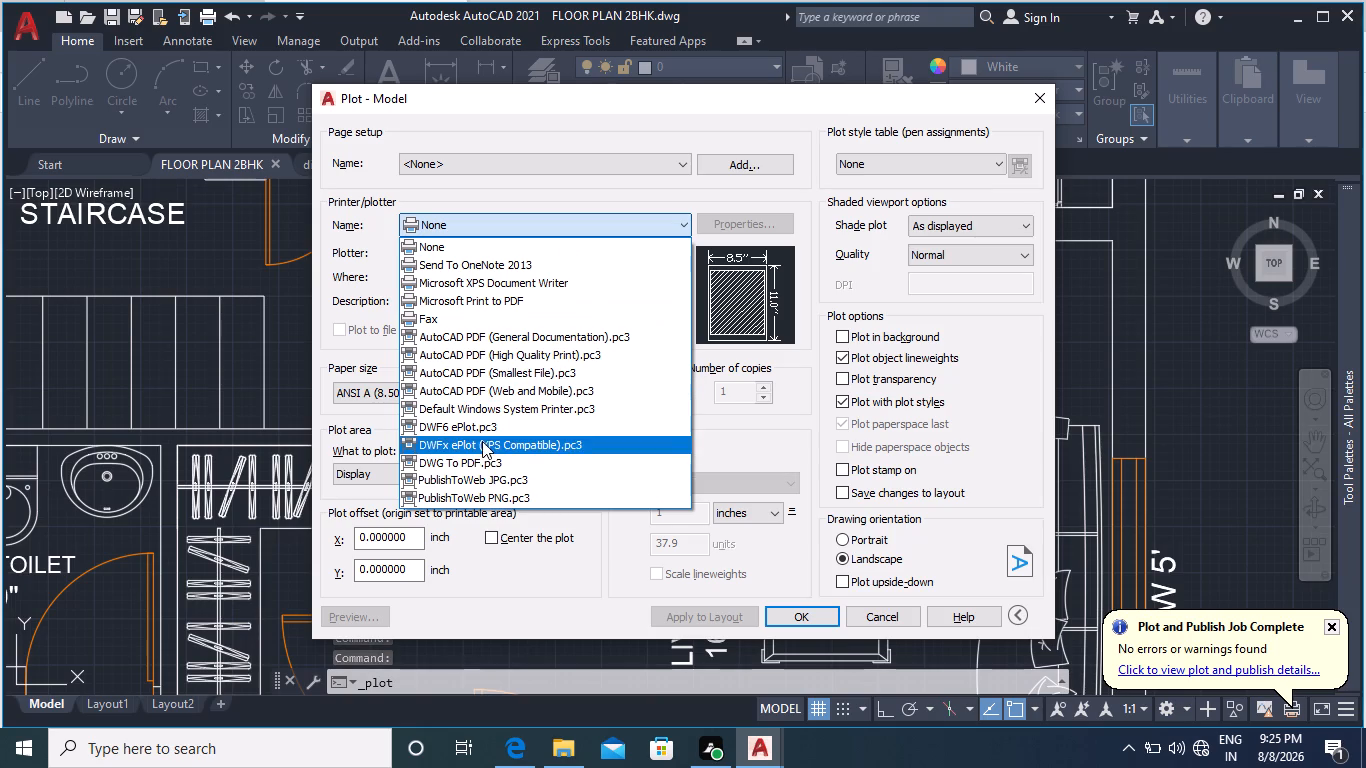
click(490, 467)
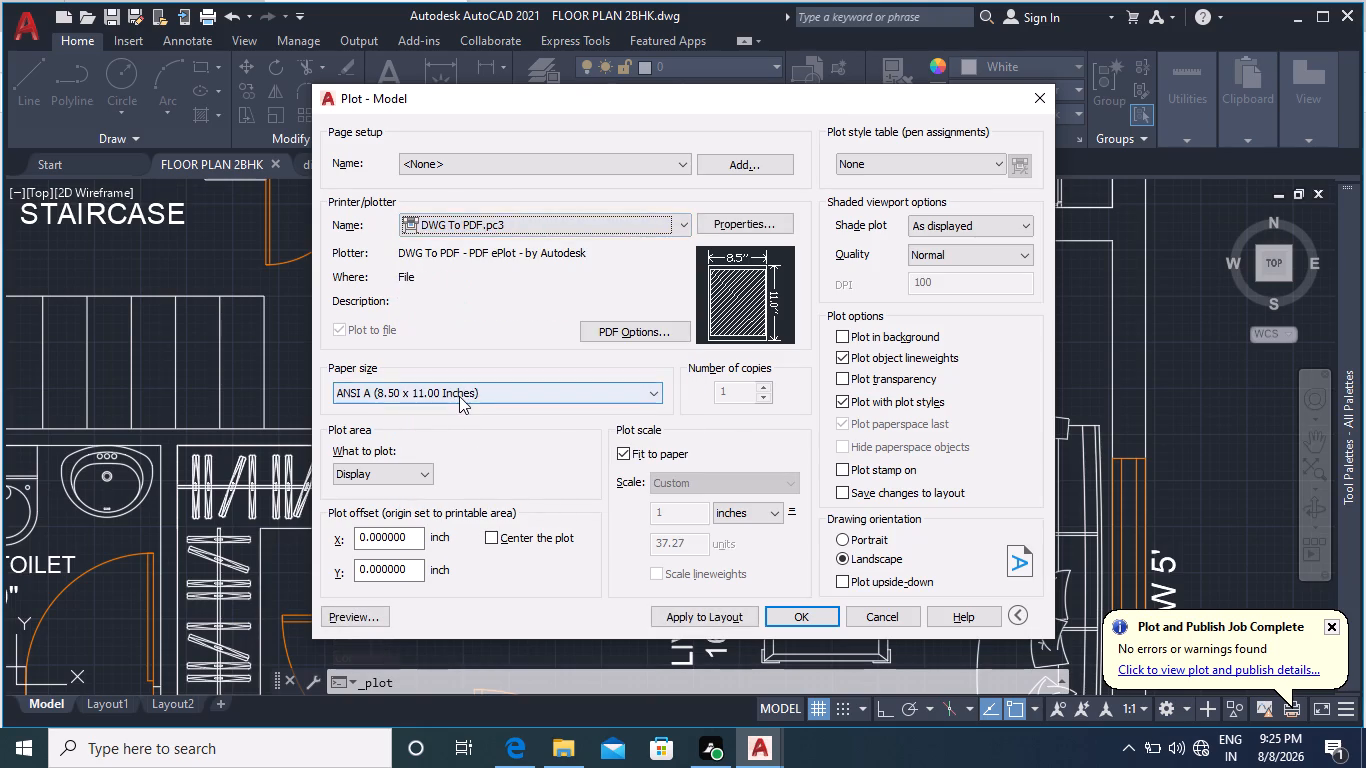
Set the plot's paper size to ISO full bleed A4 (210.00 x 297.00 MM).
click(459, 396)
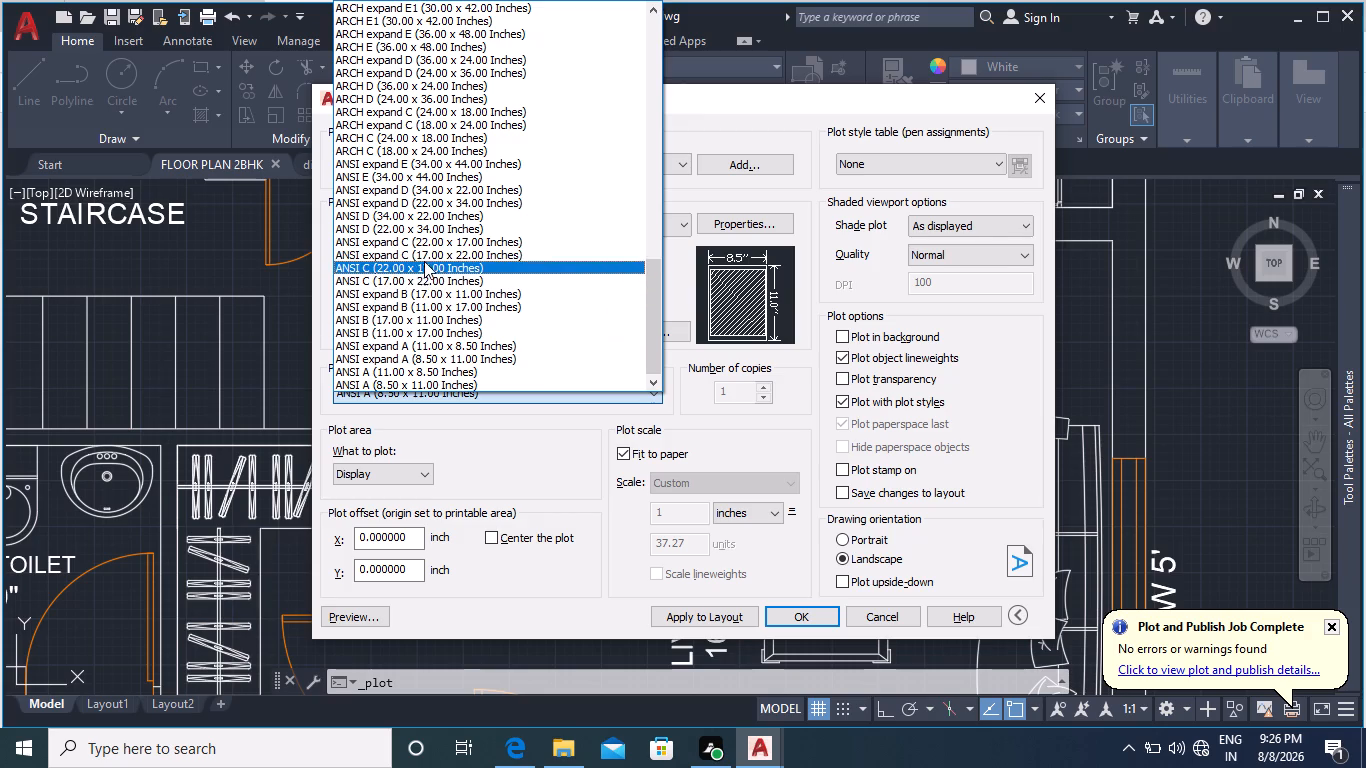
scroll(424, 251, up, 4)
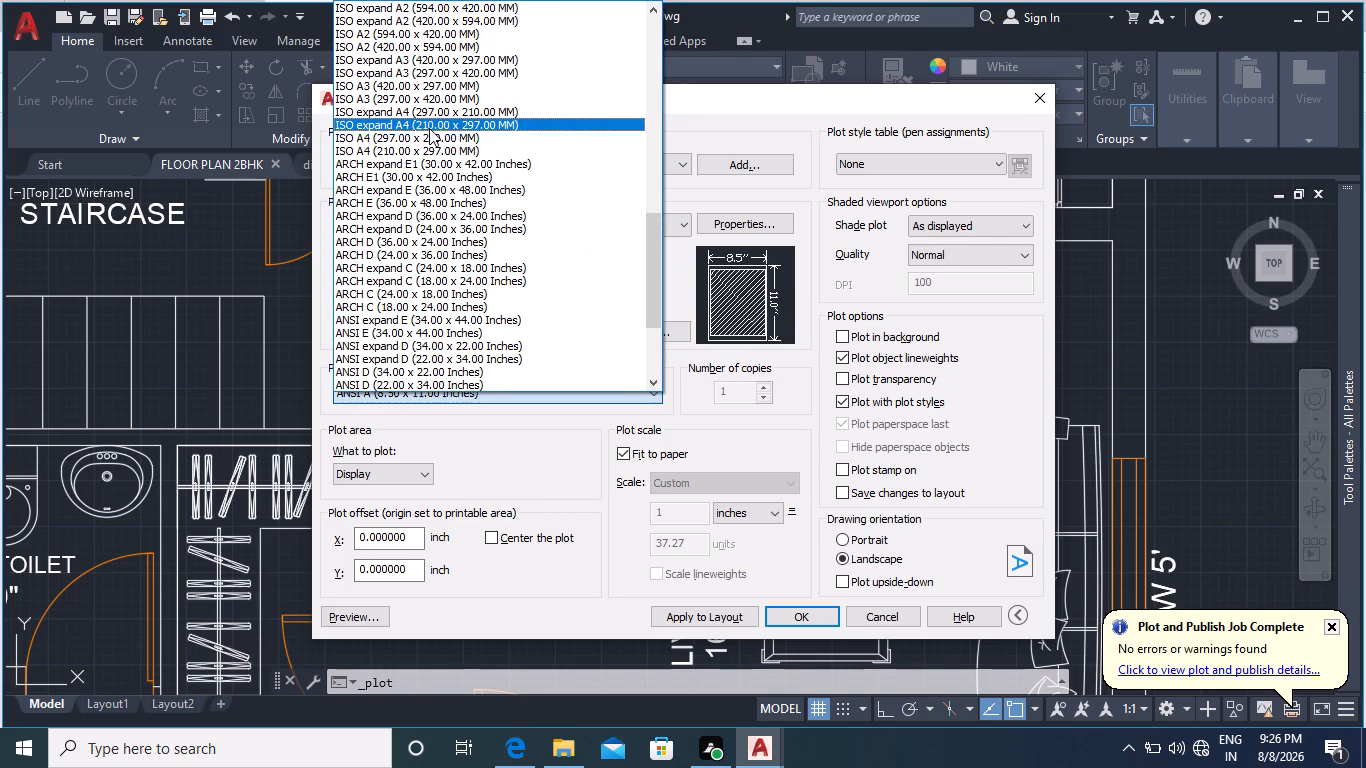
scroll(429, 128, up, 5)
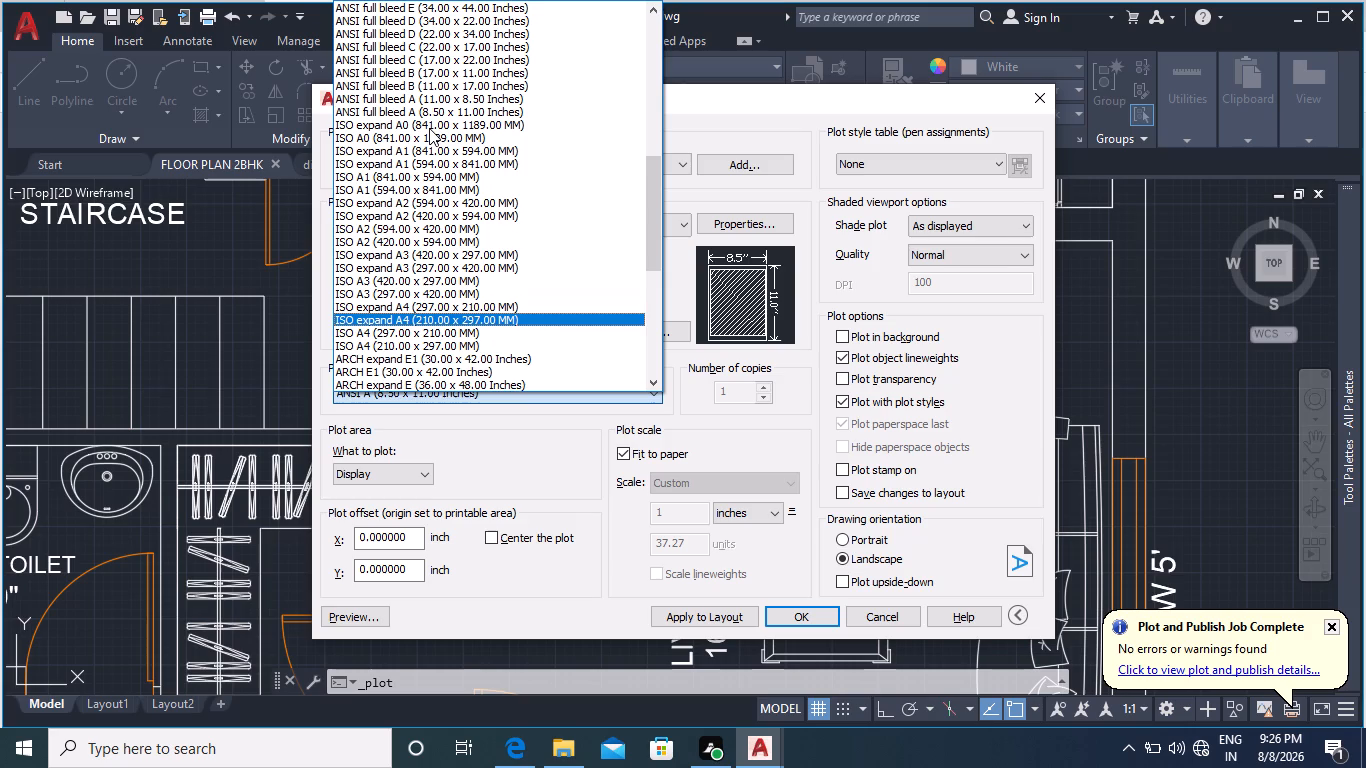
scroll(429, 128, up, 2)
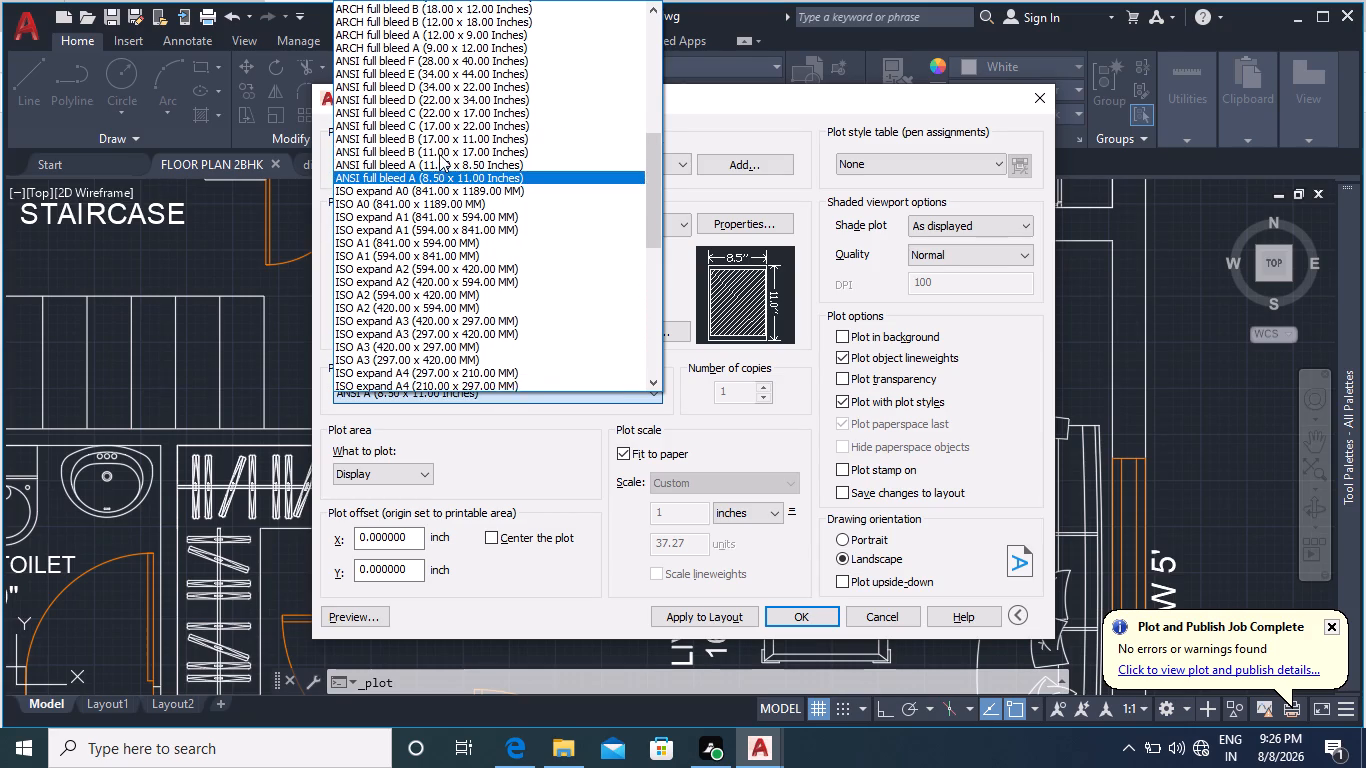
scroll(439, 154, up, 2)
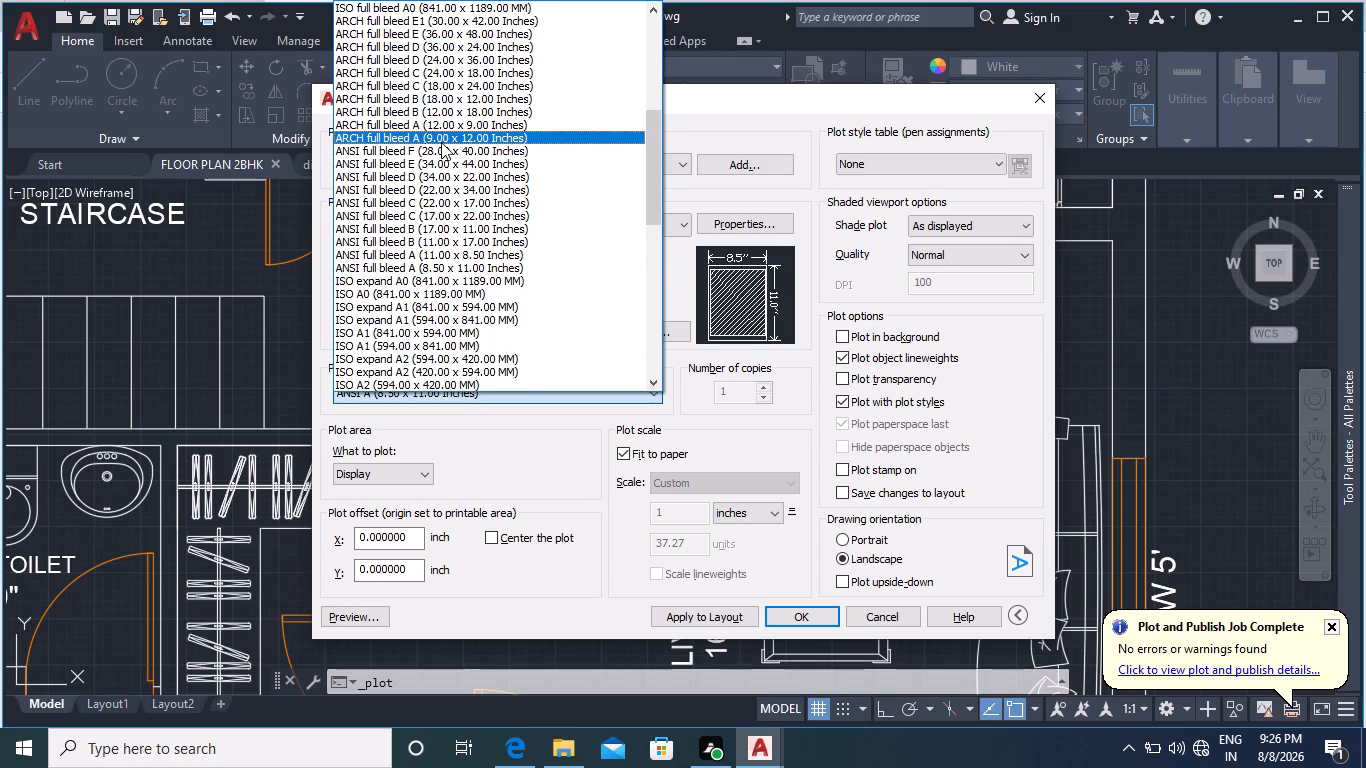
scroll(441, 130, up, 1)
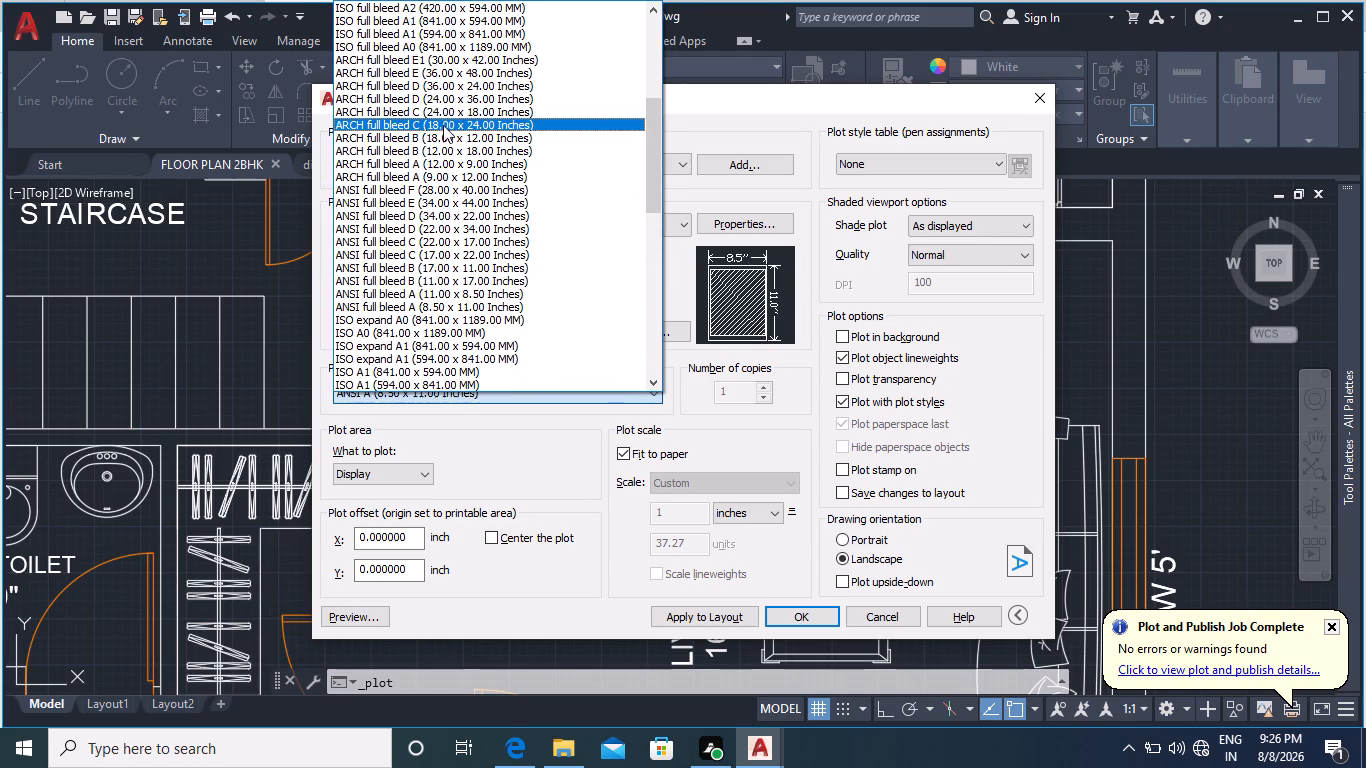
scroll(443, 124, up, 4)
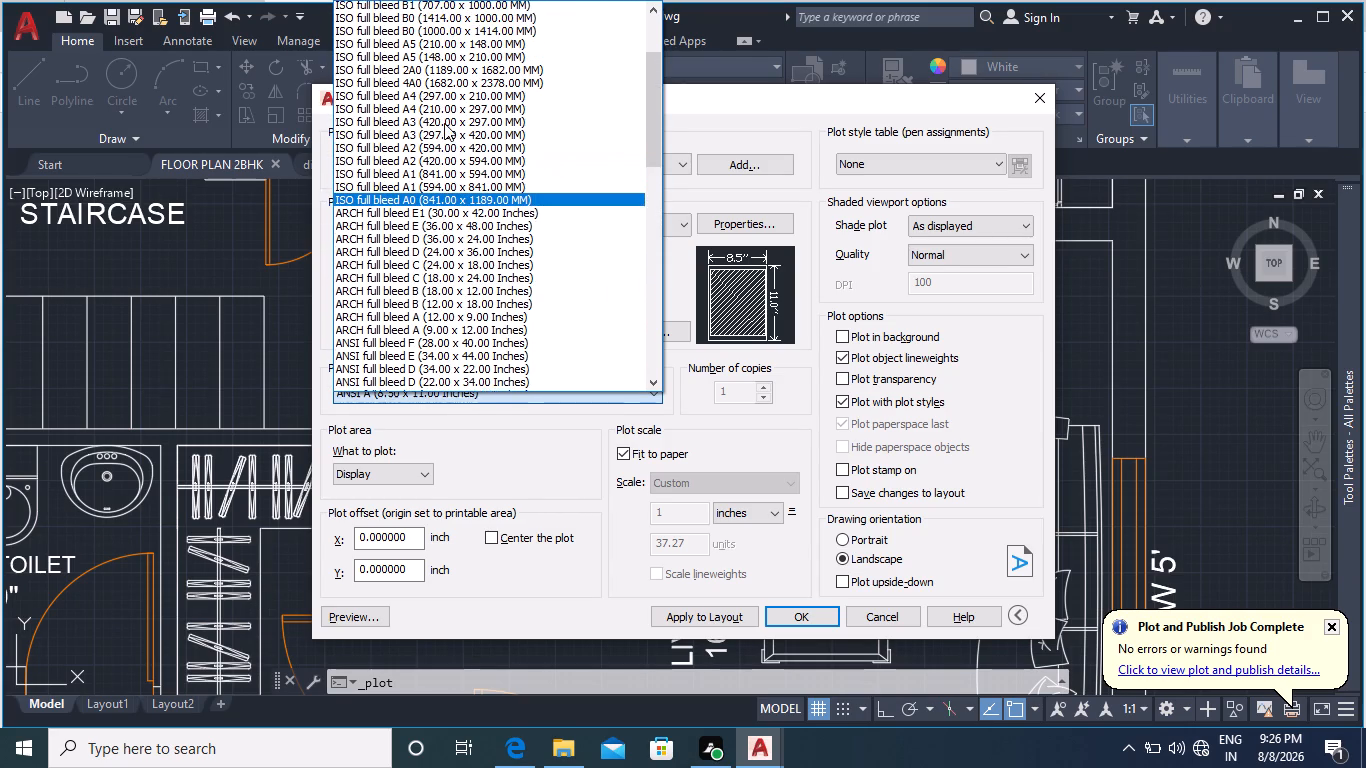
click(445, 114)
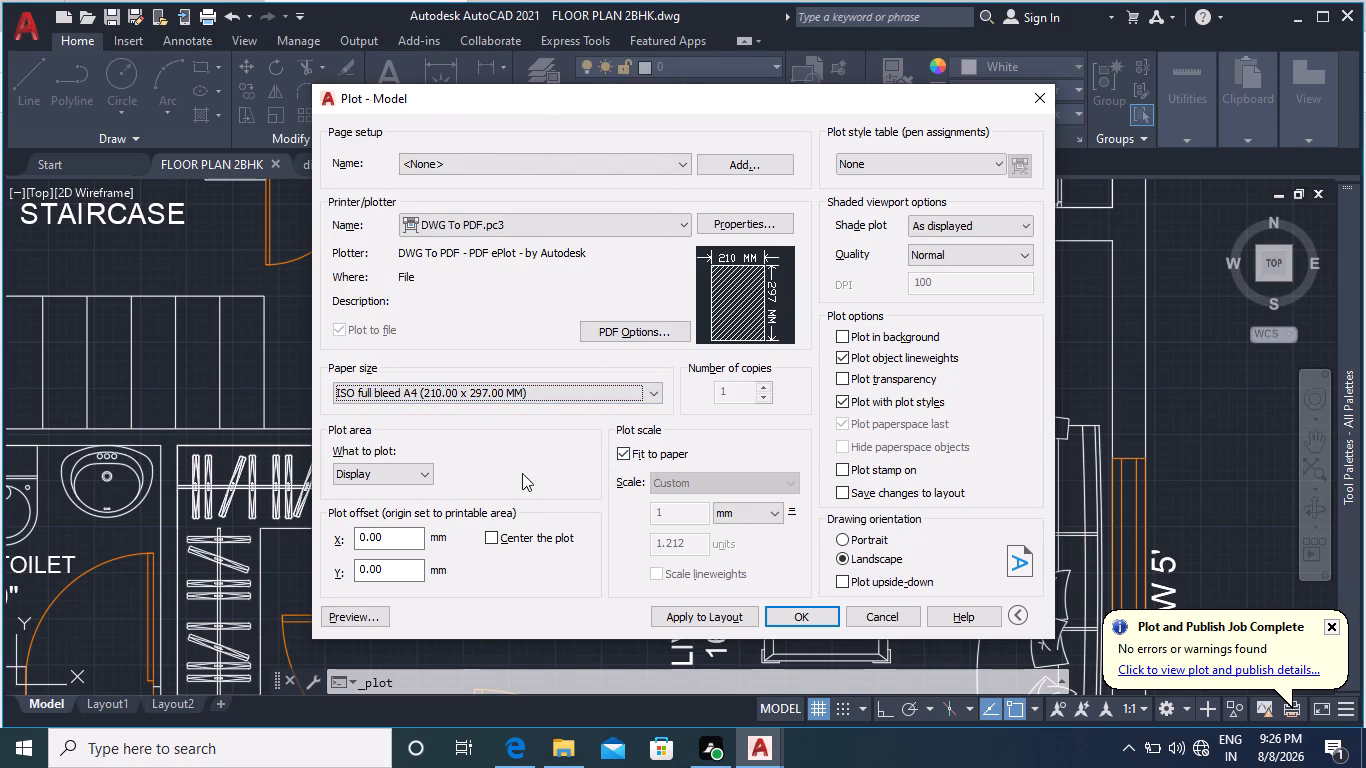
Set the plot area to a window enclosing the whole floor plan with a margin around it.
click(421, 474)
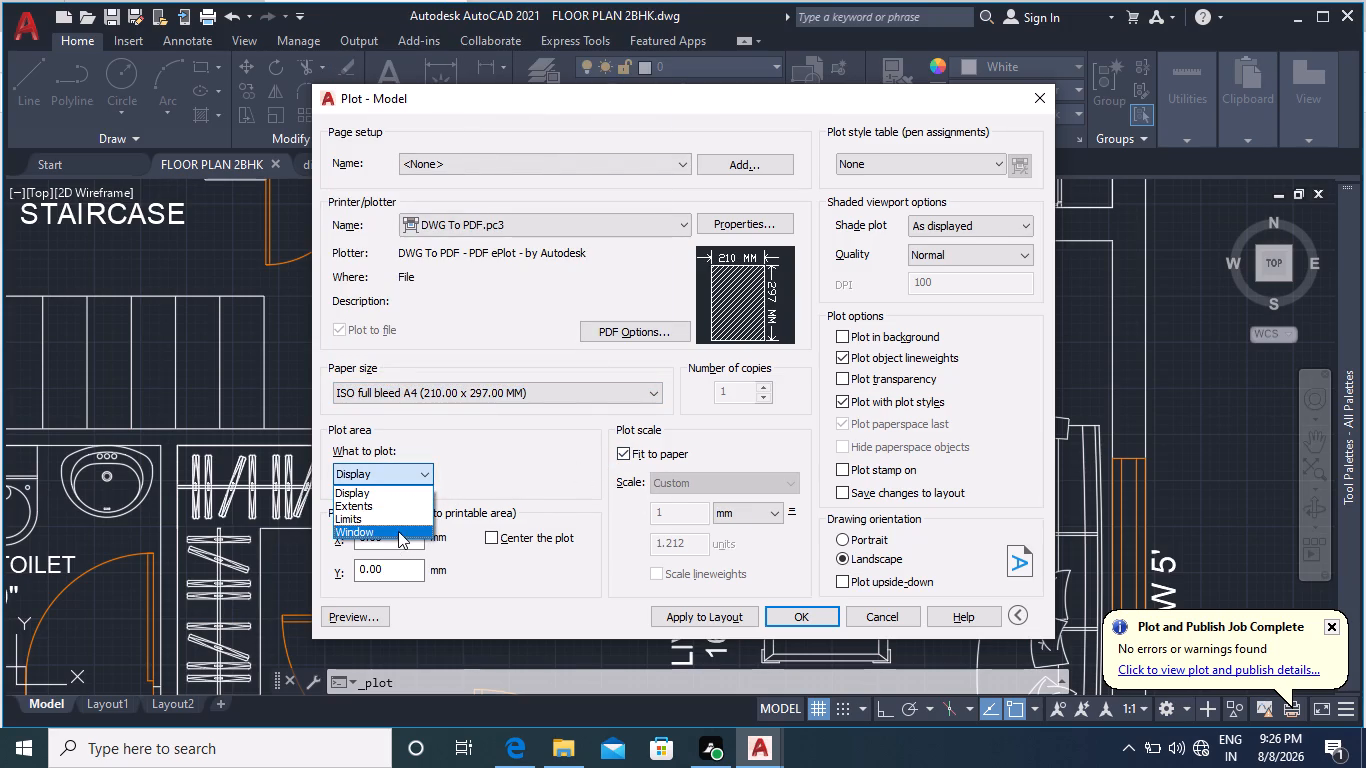
click(398, 531)
scroll(576, 356, down, 3)
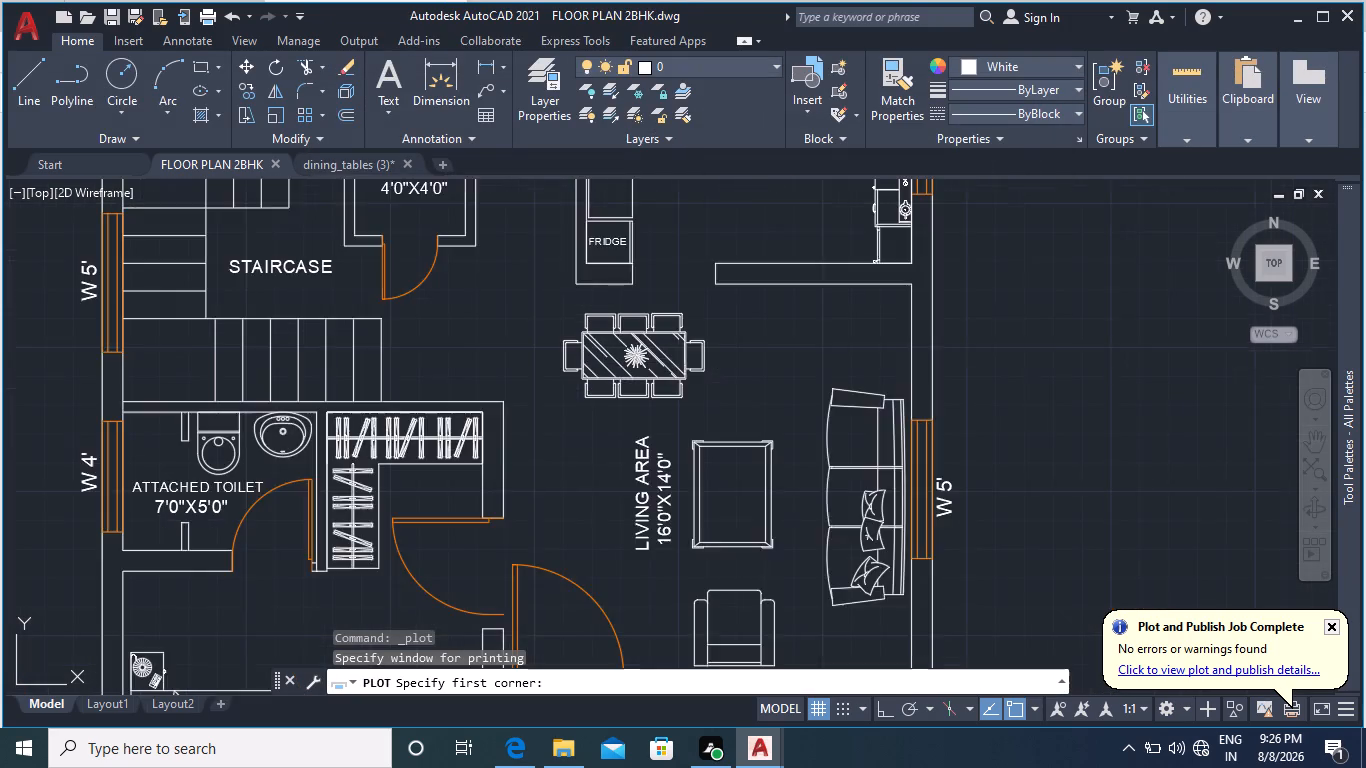
scroll(577, 357, down, 3)
click(470, 261)
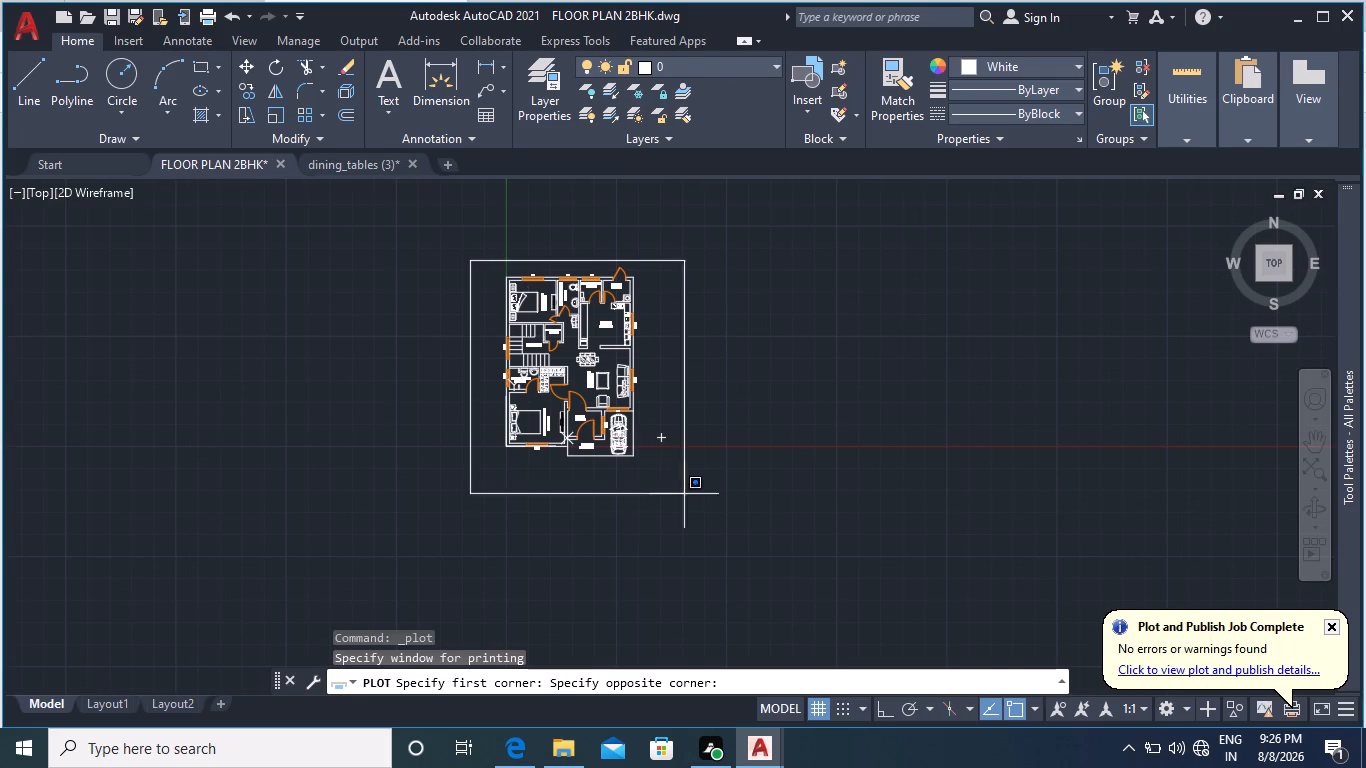
click(657, 488)
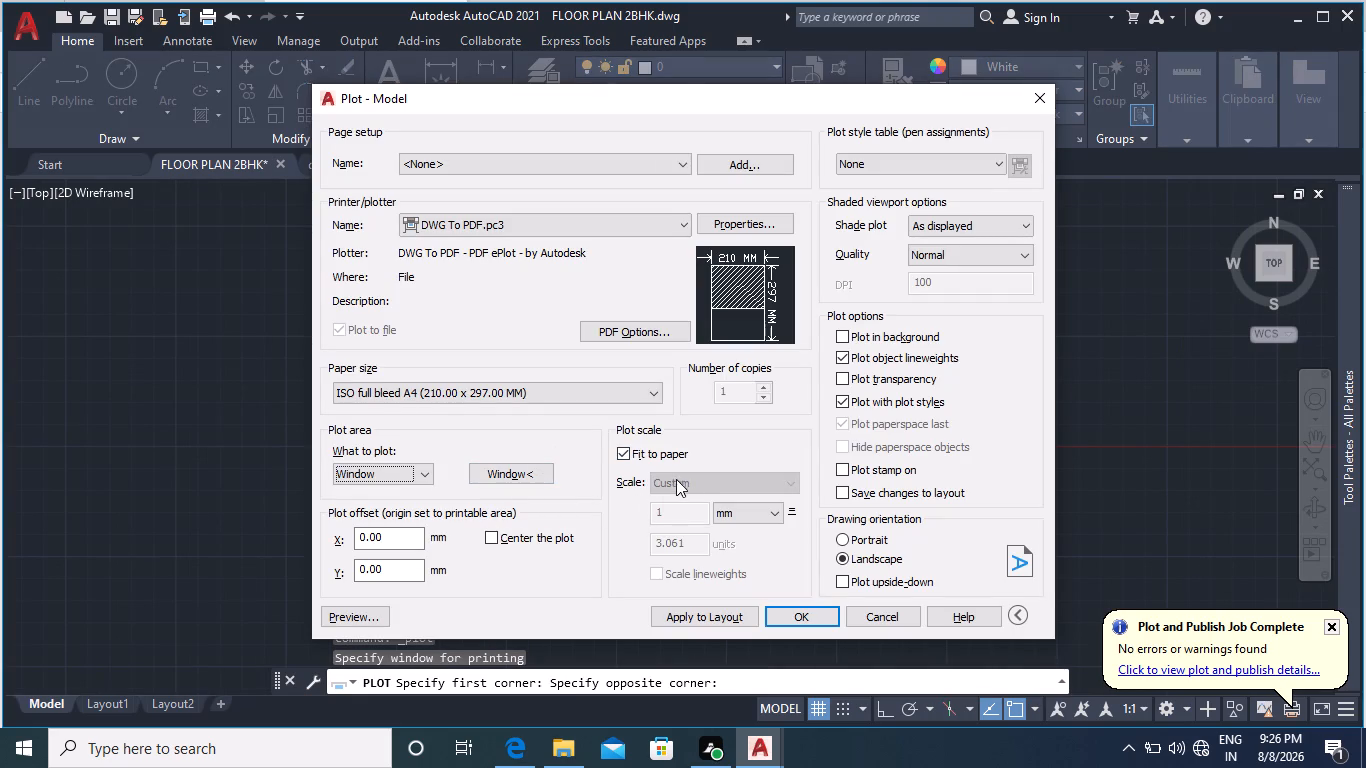
Set the plot's drawing orientation to Portrait.
click(843, 539)
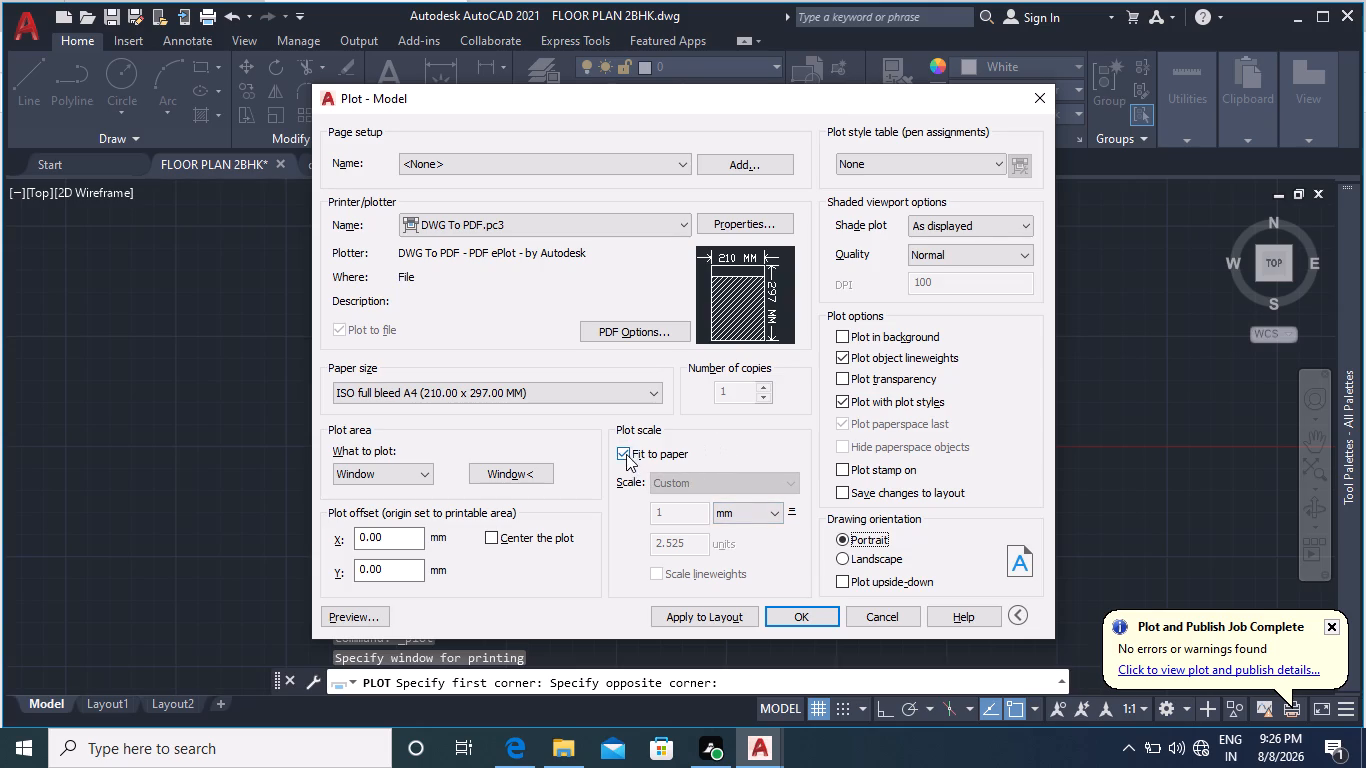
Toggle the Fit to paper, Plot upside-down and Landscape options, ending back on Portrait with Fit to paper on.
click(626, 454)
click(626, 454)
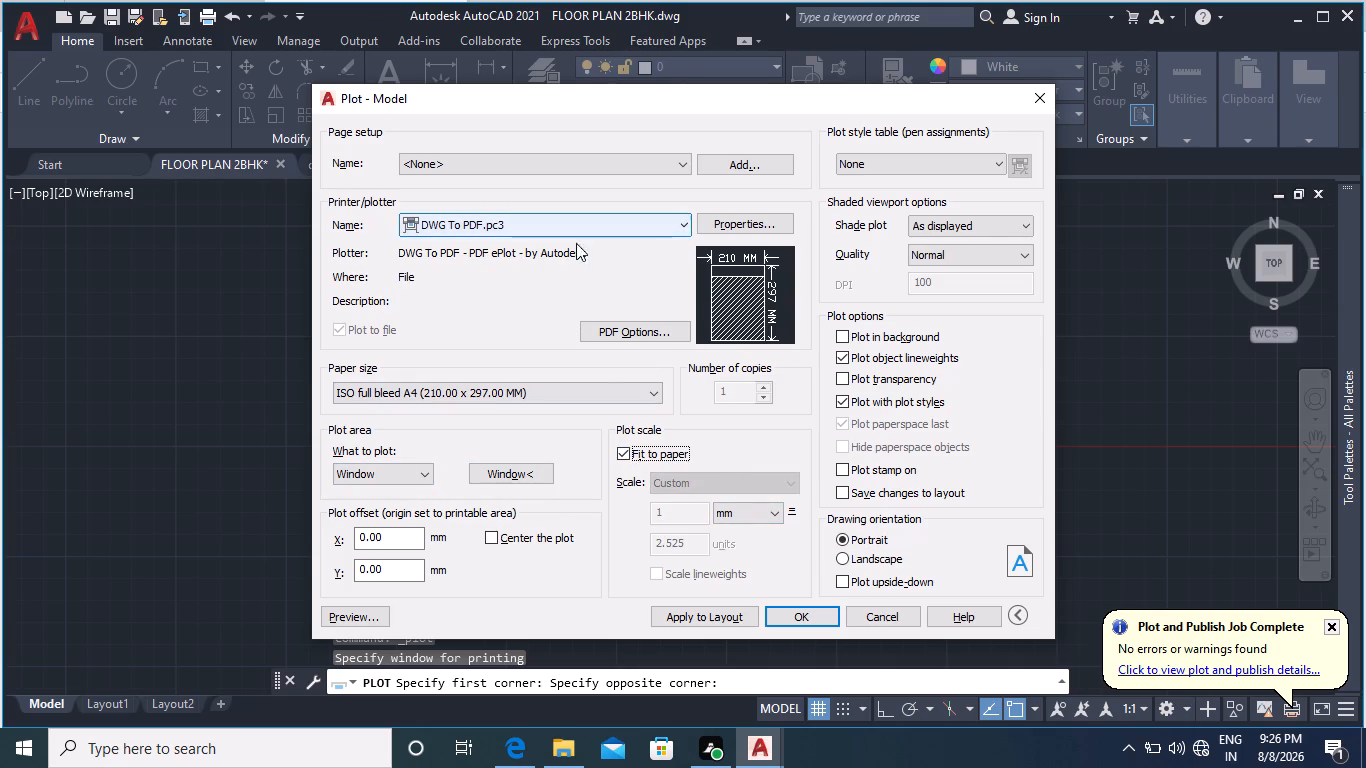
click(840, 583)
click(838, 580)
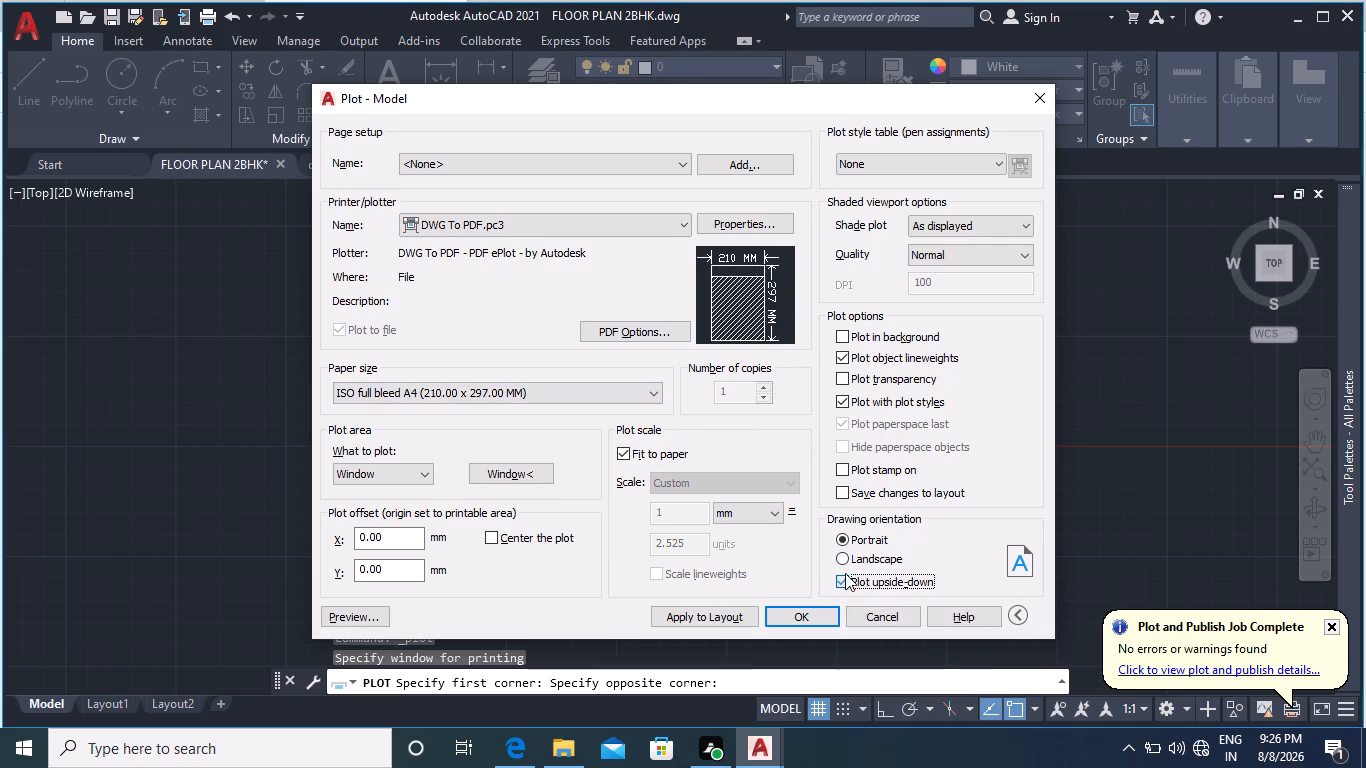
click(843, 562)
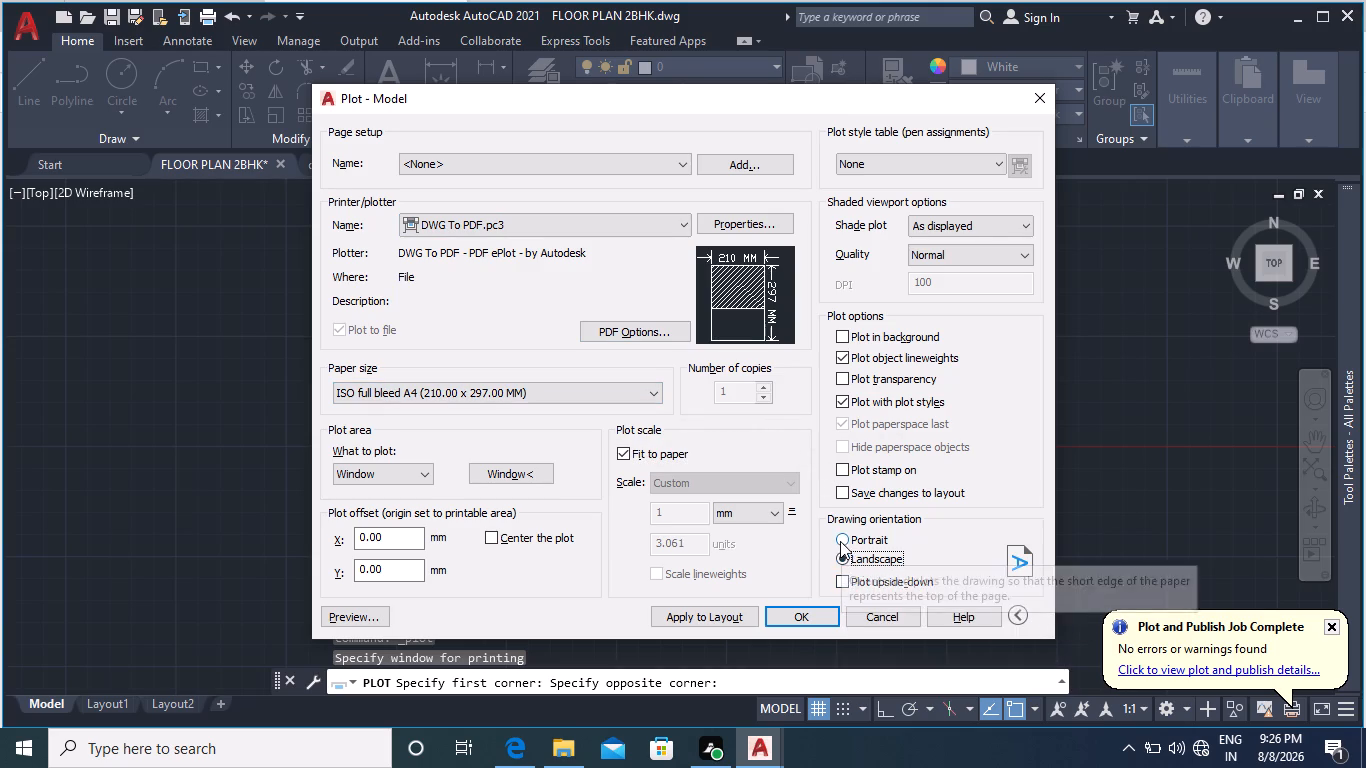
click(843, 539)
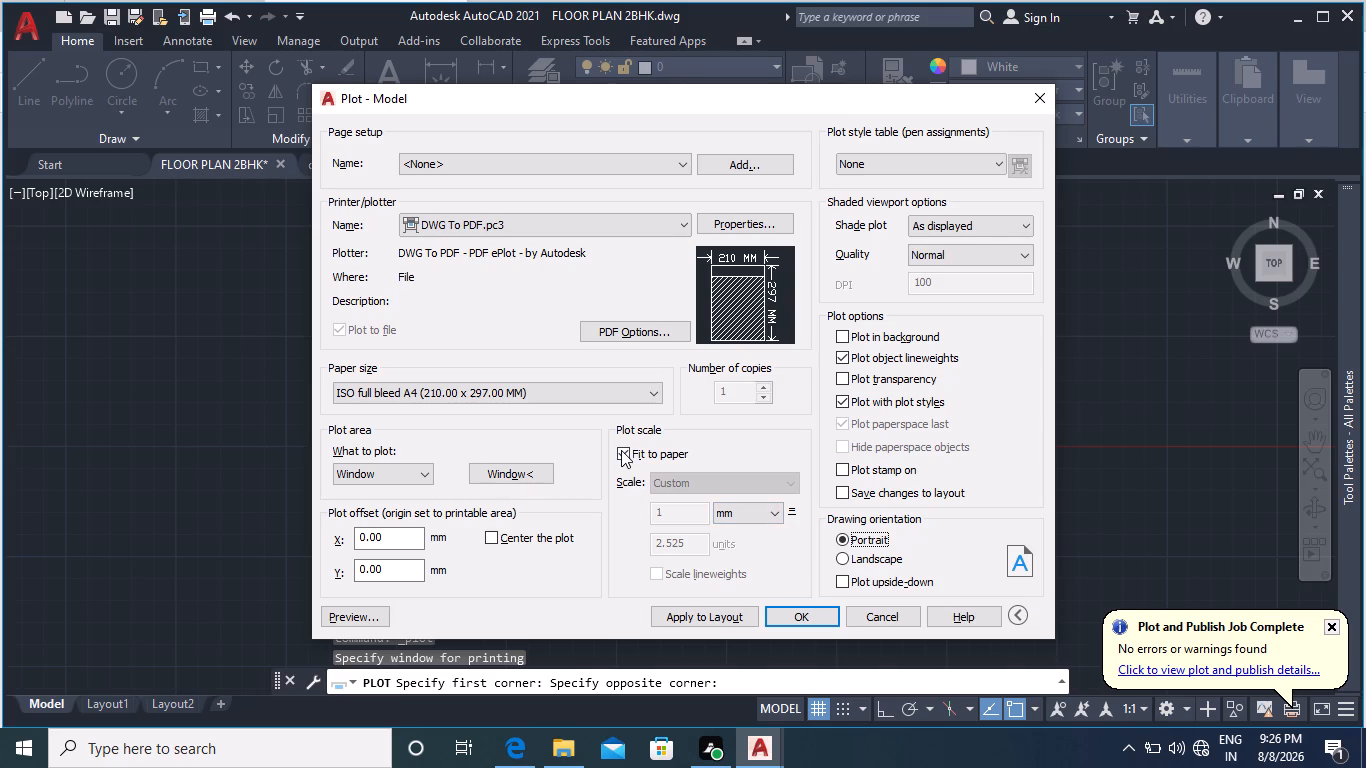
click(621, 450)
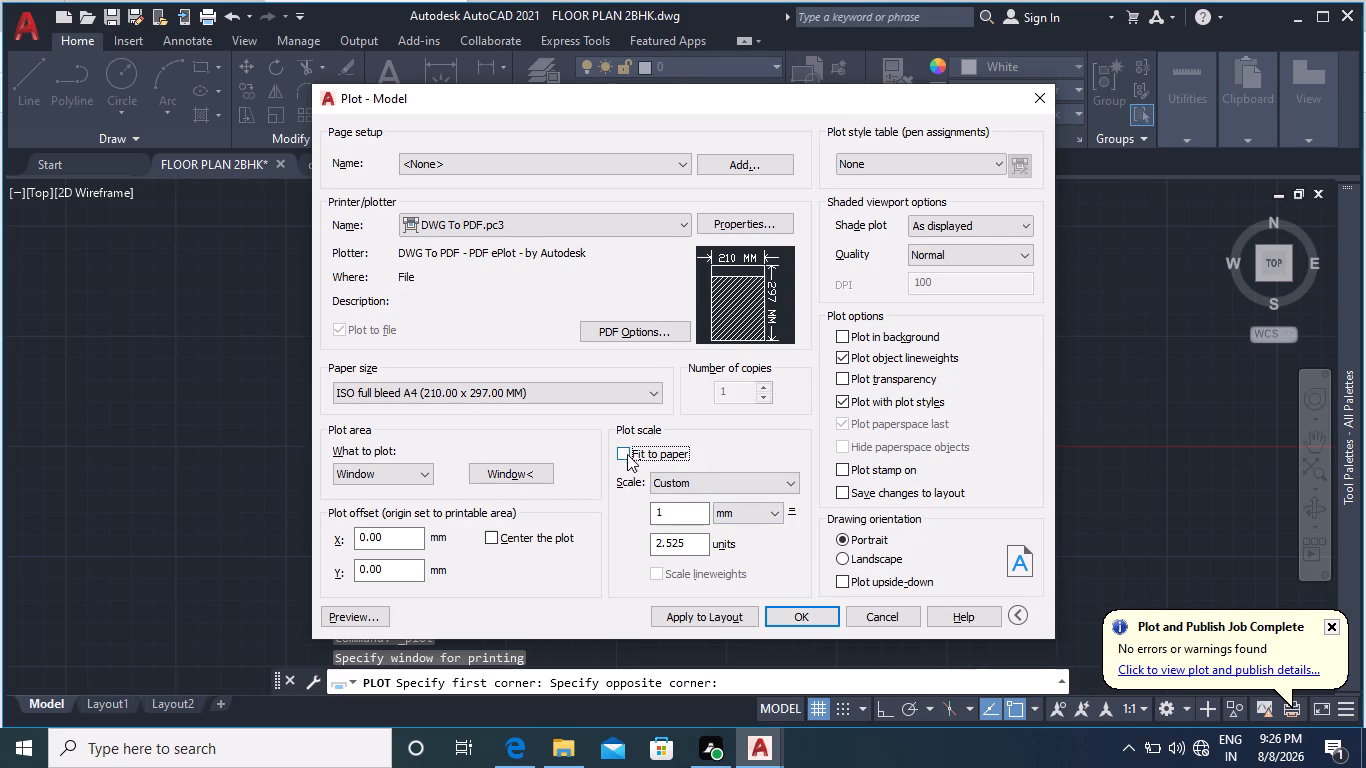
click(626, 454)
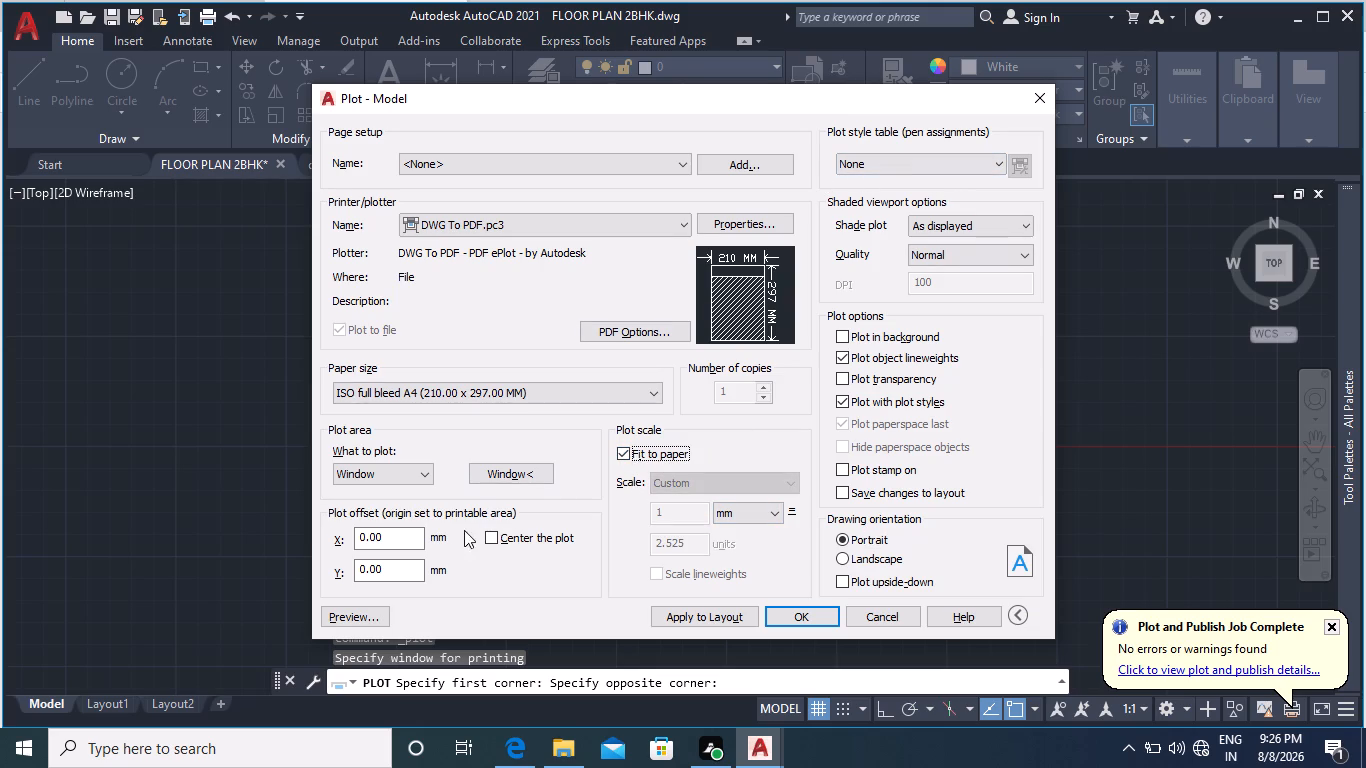
Preview the plot, examine the floor plan's rooms and furniture up close, and abandon this plot setup.
click(368, 612)
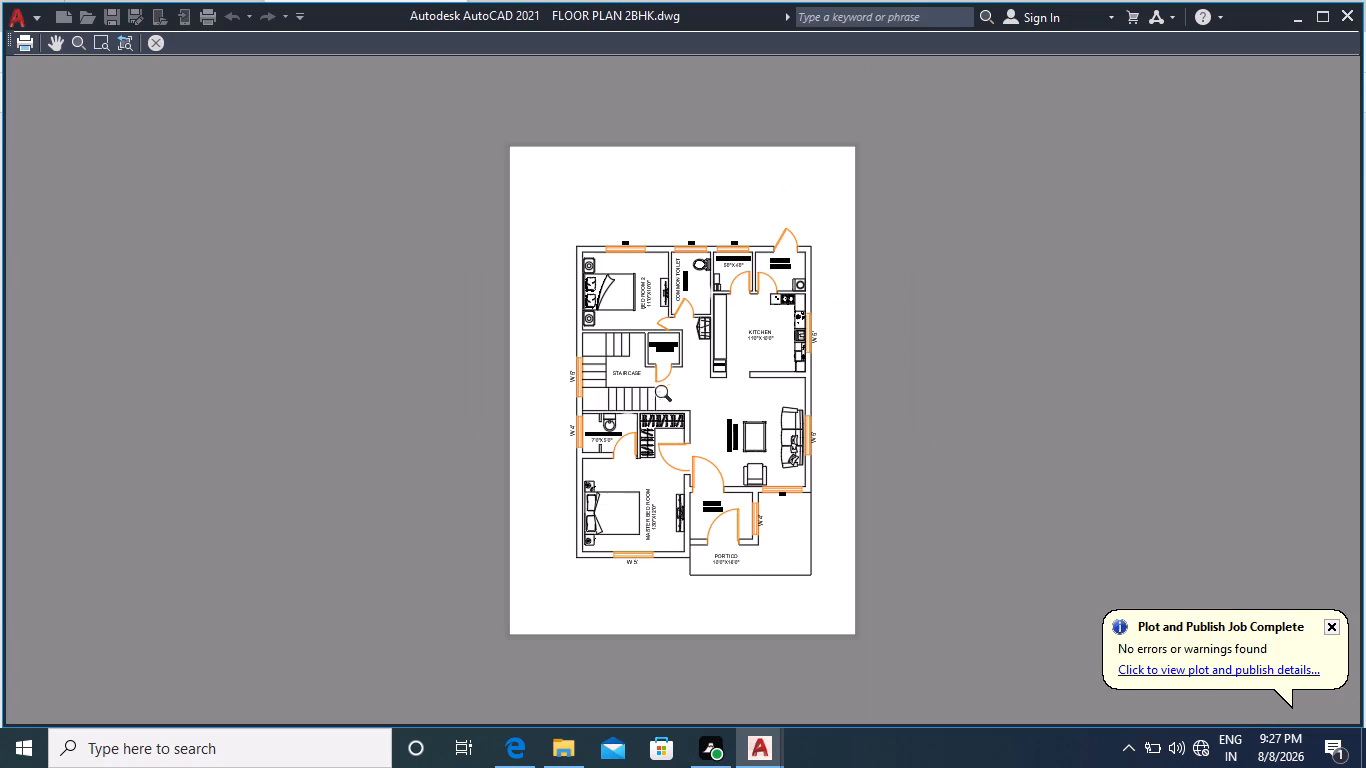
scroll(741, 382, up, 1)
scroll(741, 382, down, 1)
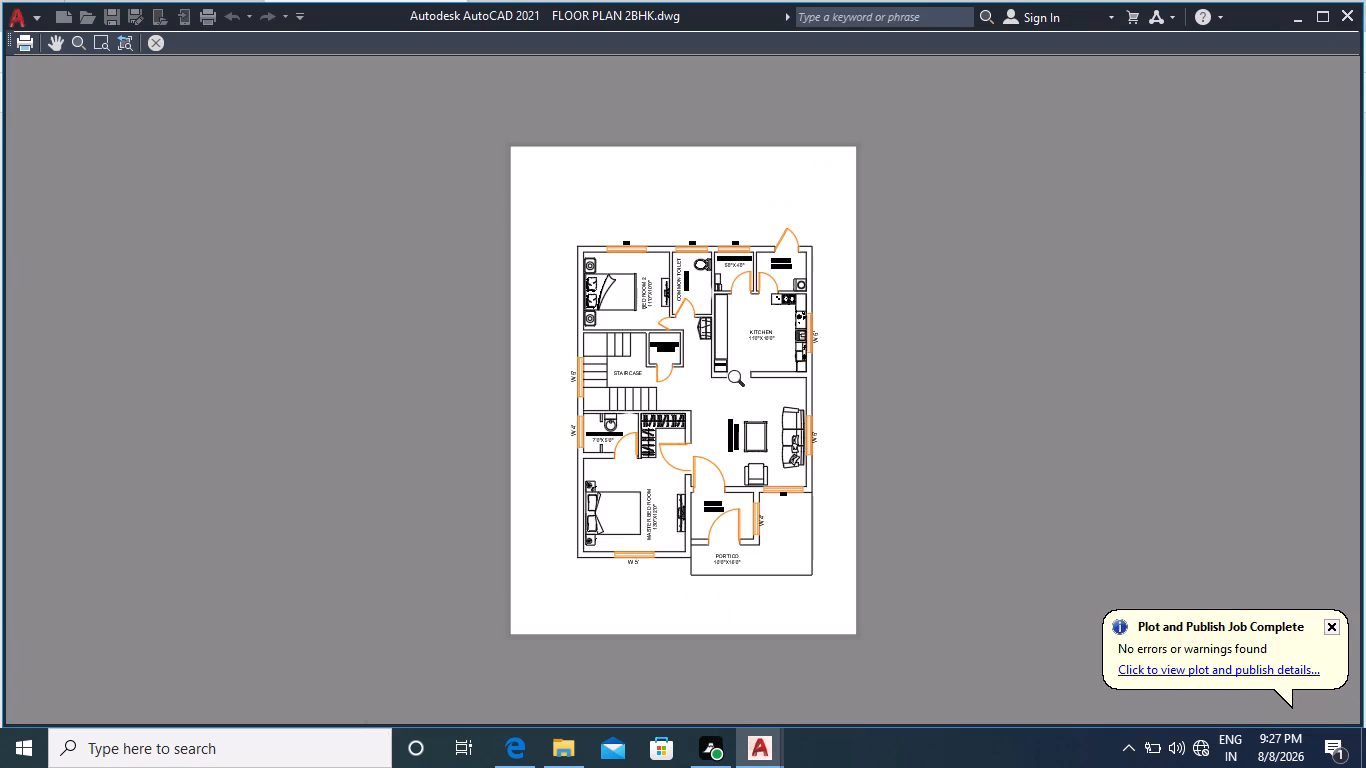
scroll(717, 381, up, 4)
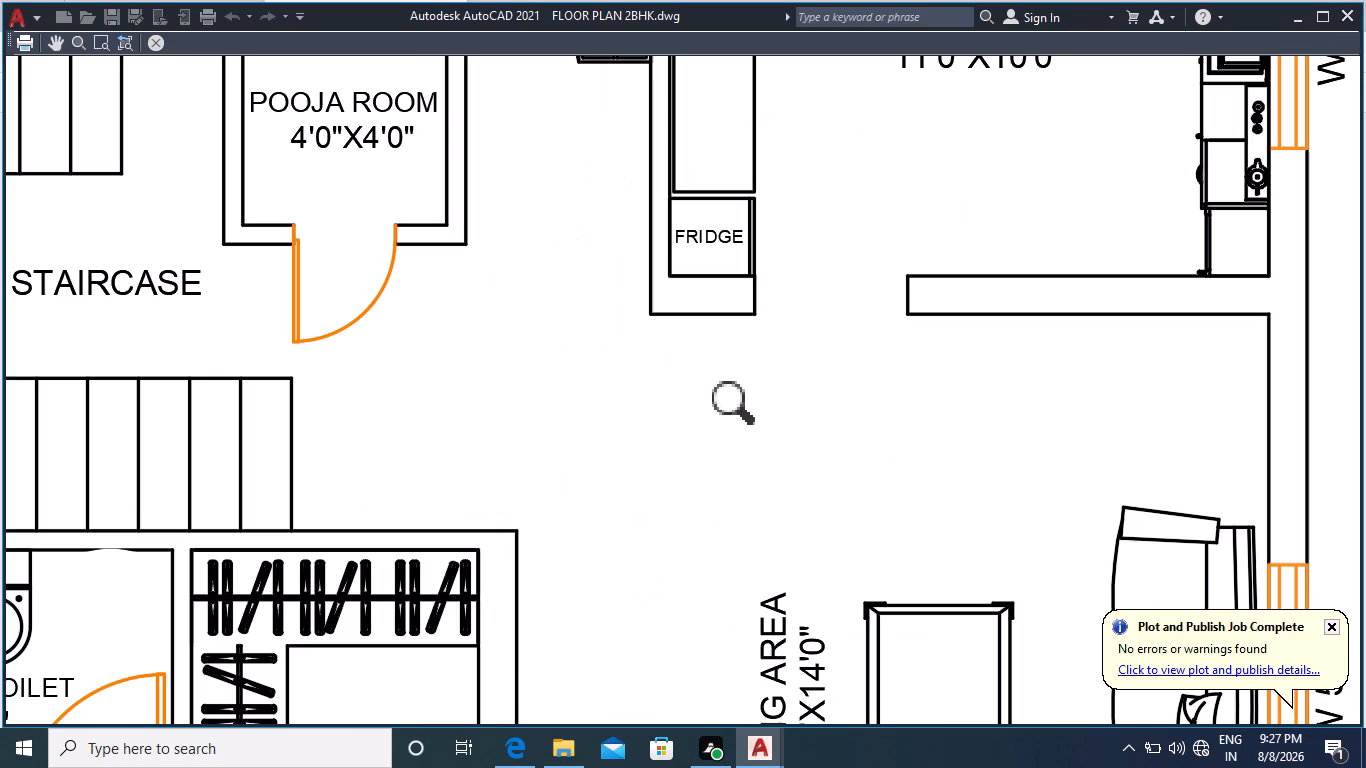
scroll(747, 420, up, 2)
scroll(749, 424, down, 2)
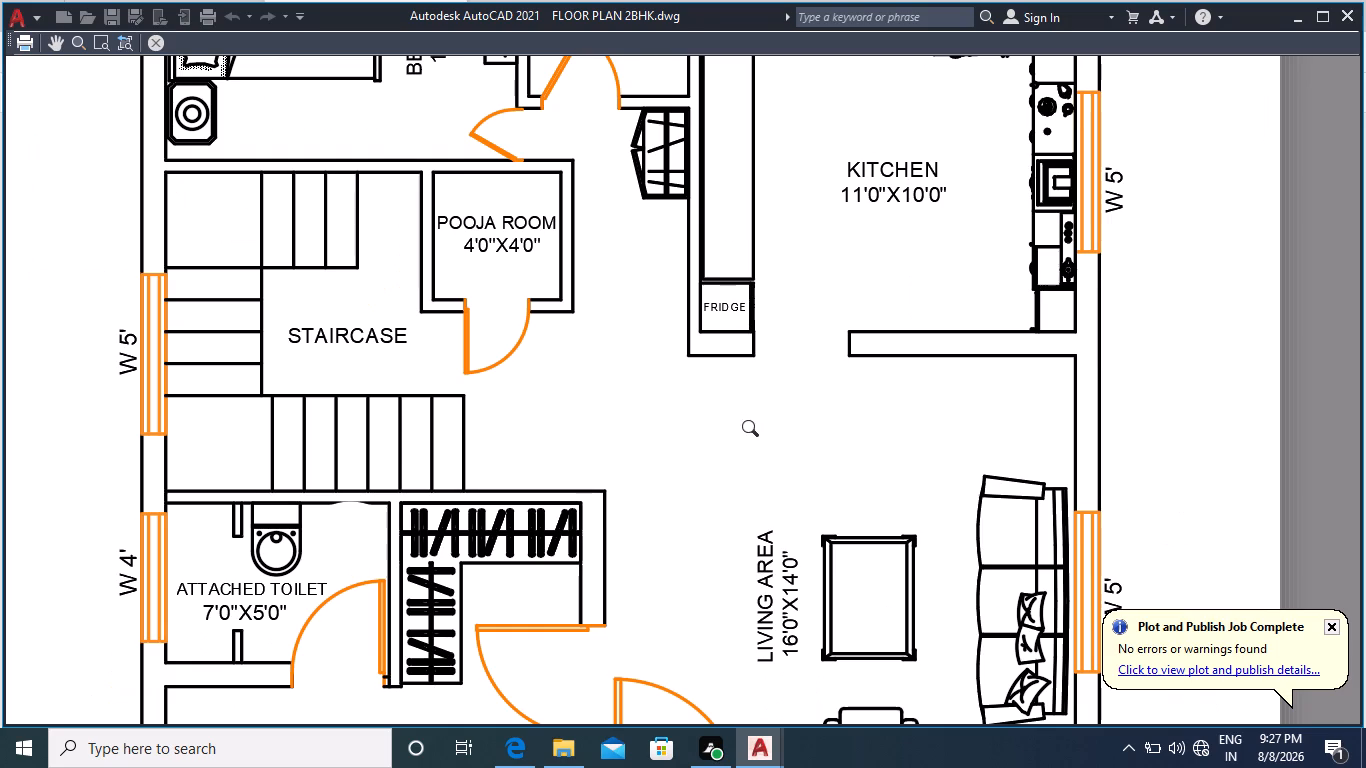
scroll(755, 432, down, 1)
scroll(755, 433, up, 1)
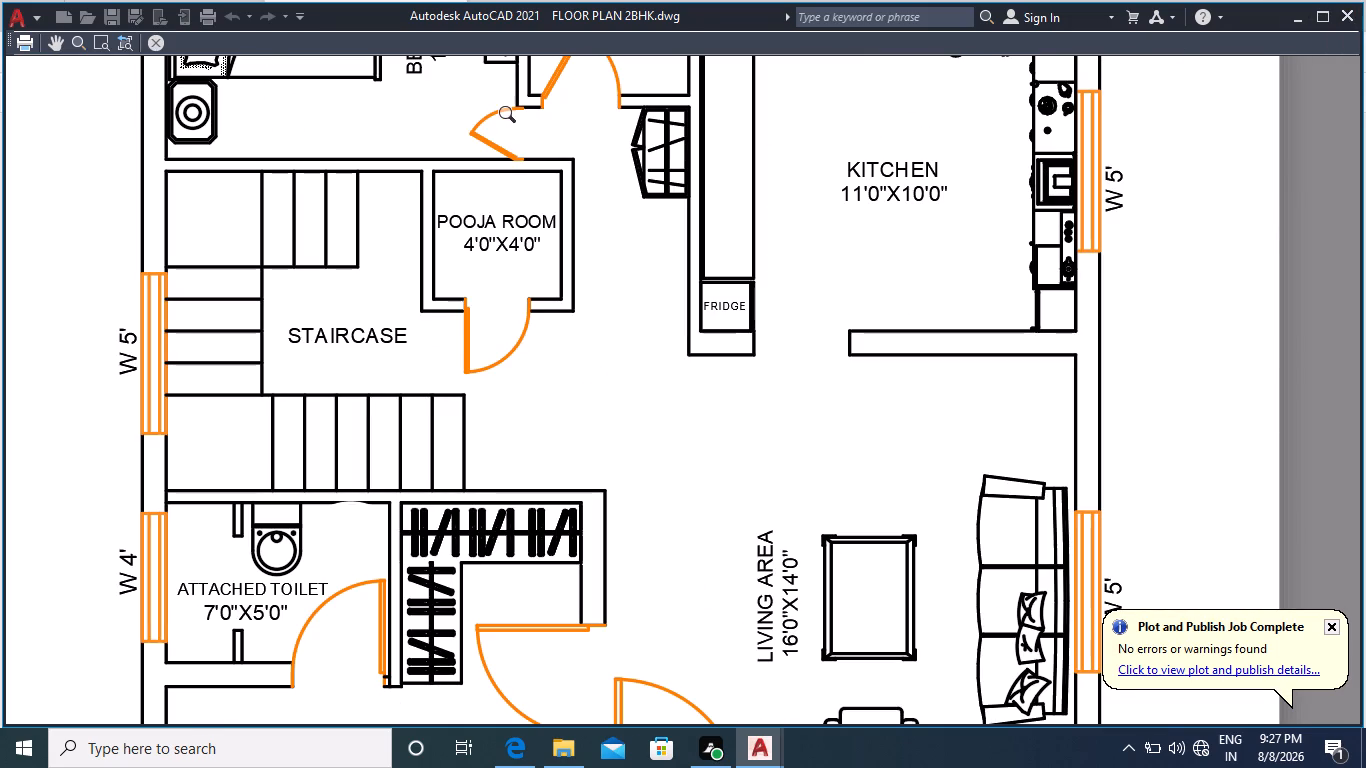
click(160, 41)
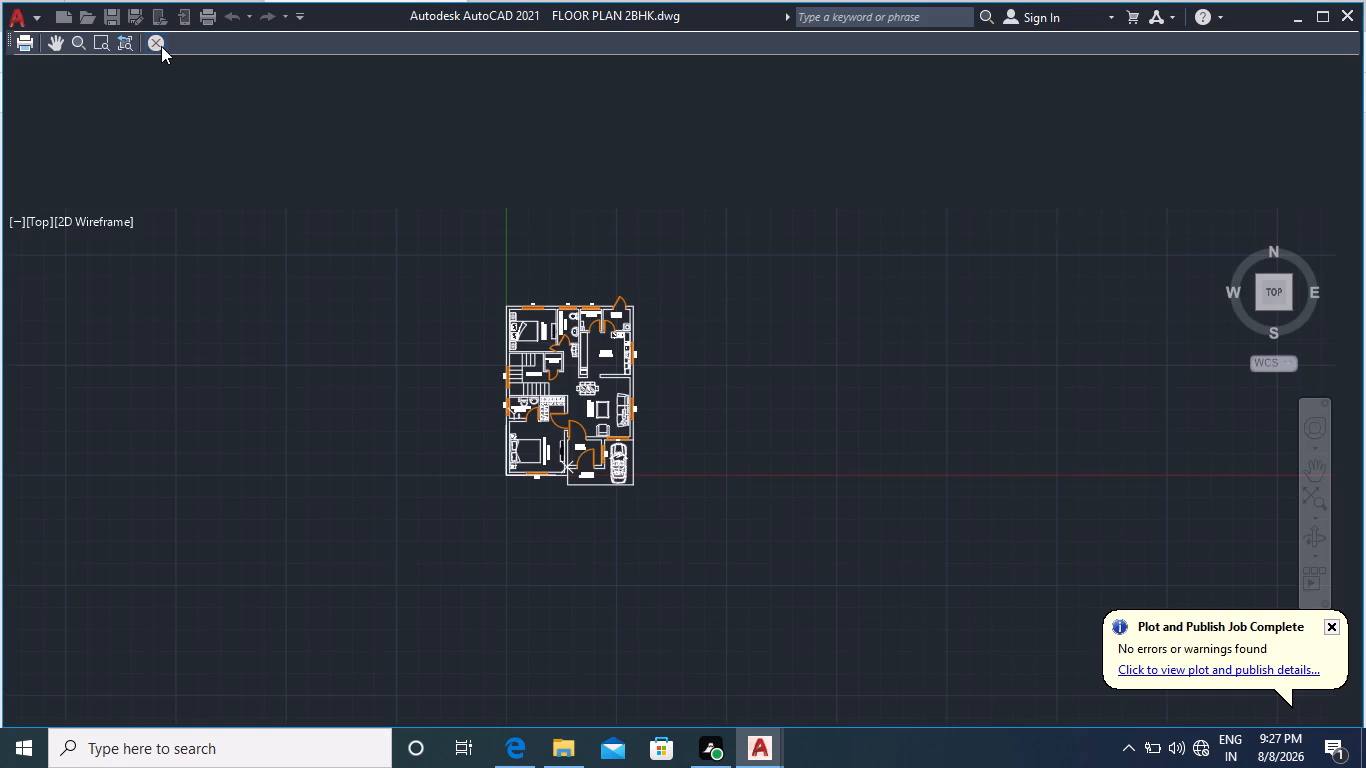
scroll(587, 353, up, 5)
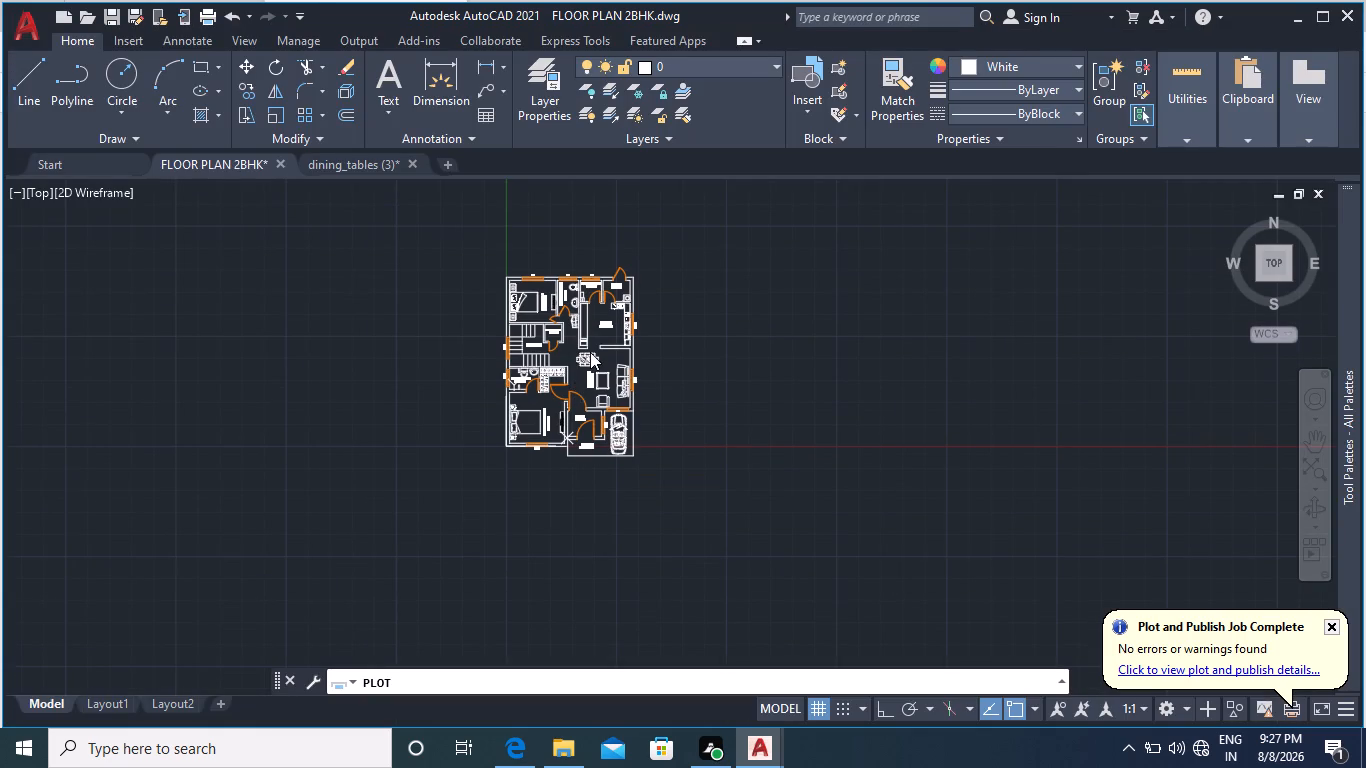
scroll(592, 352, up, 1)
click(1027, 97)
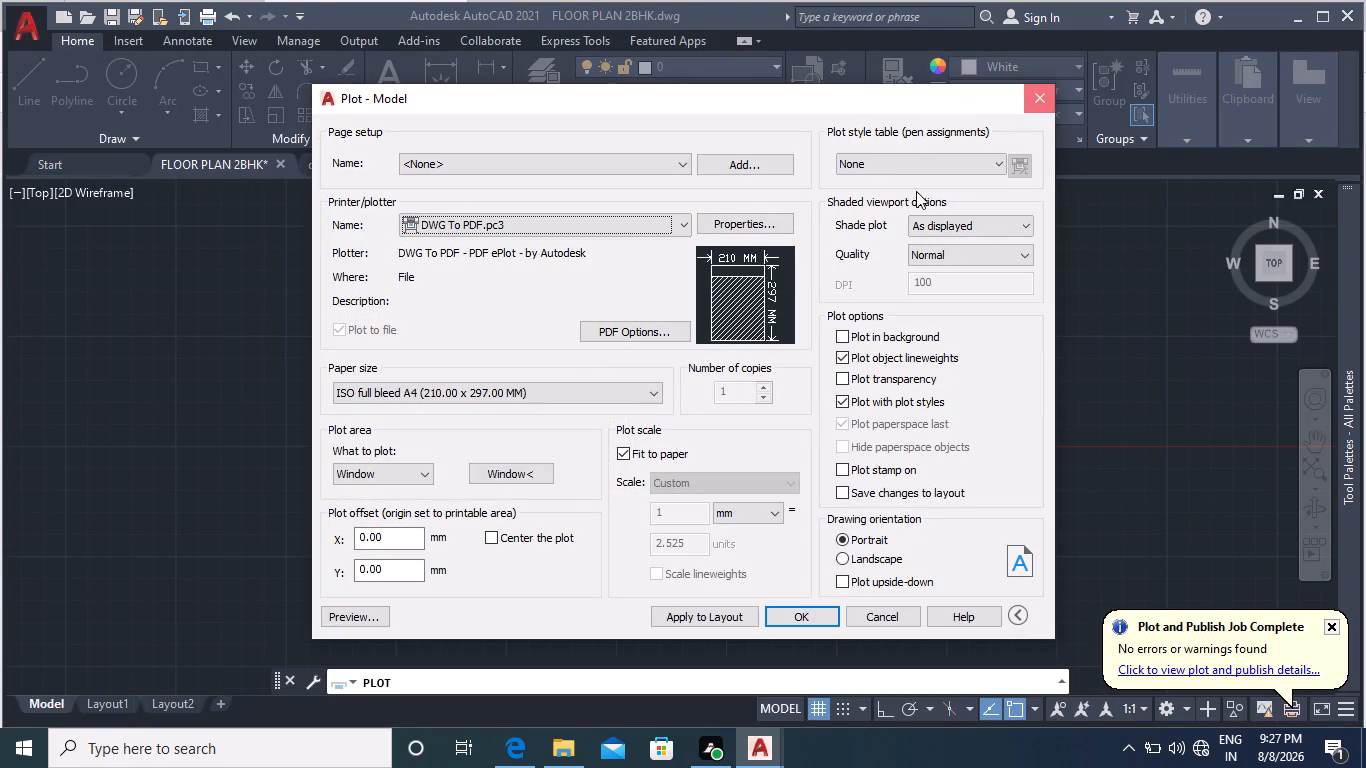
Change the color of the dining table block above the living area label to black (0,0,0).
scroll(621, 336, up, 3)
scroll(552, 411, up, 1)
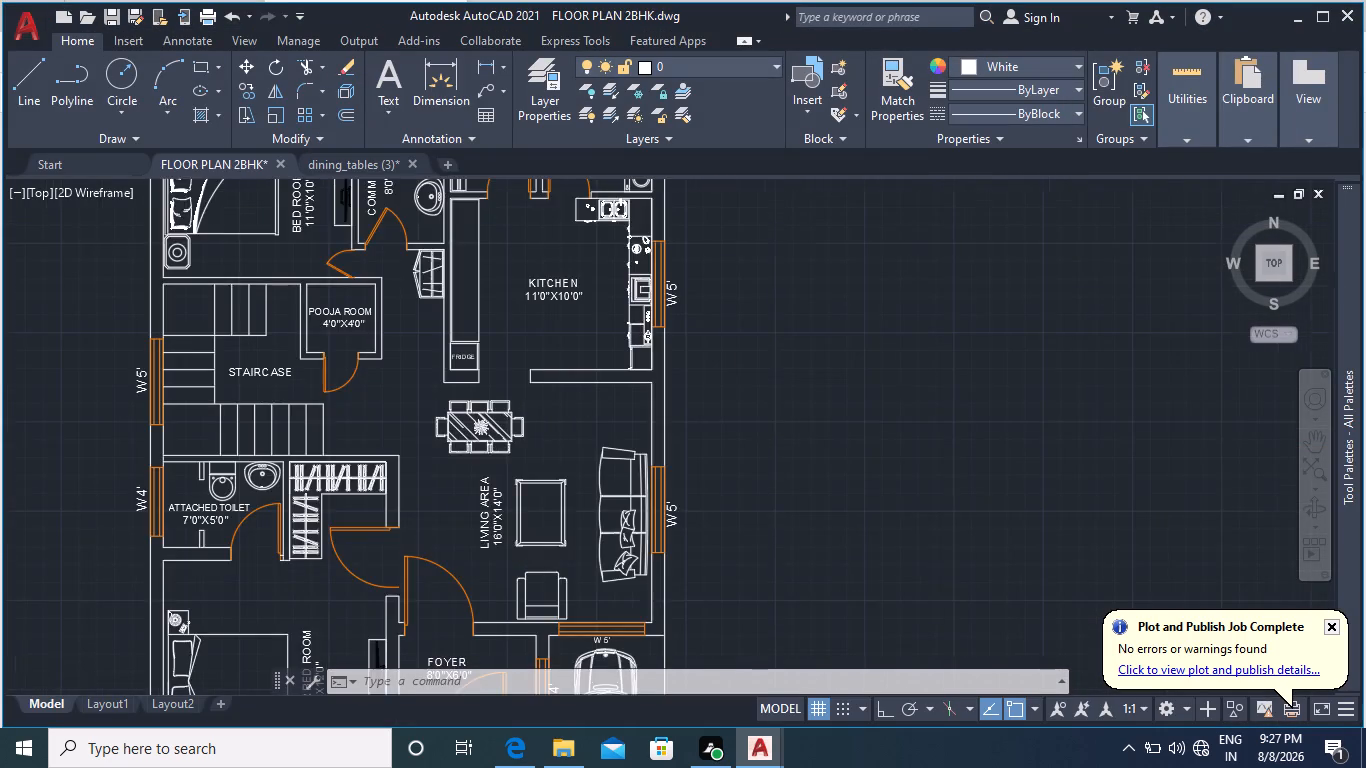
click(456, 435)
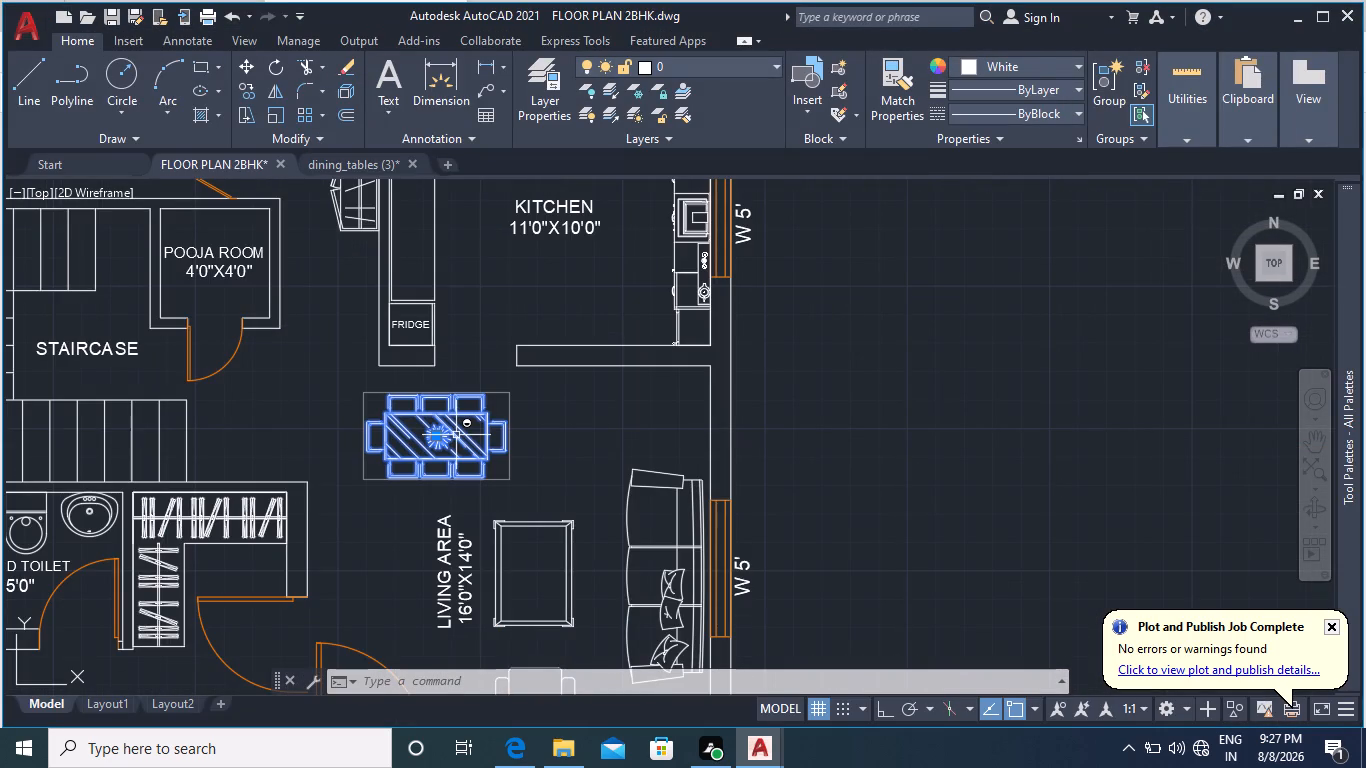
click(980, 58)
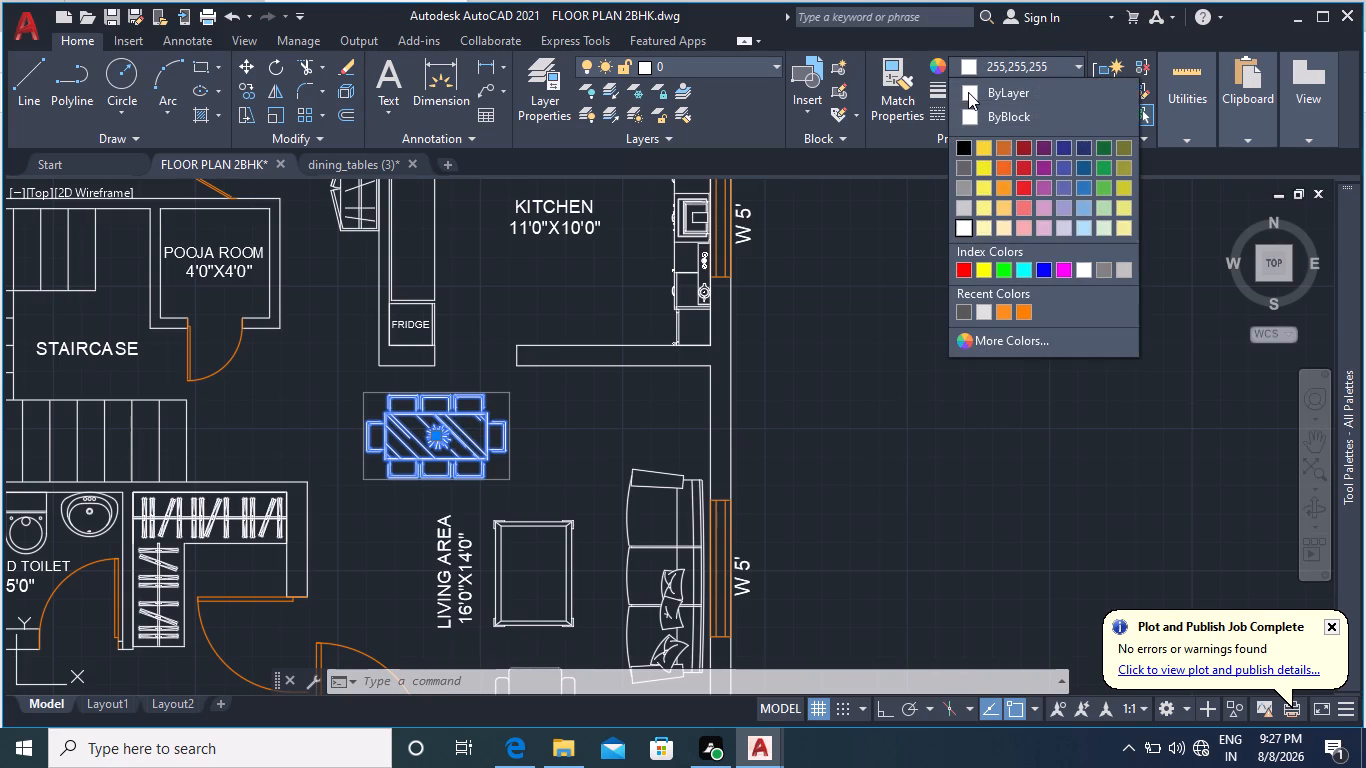
click(964, 148)
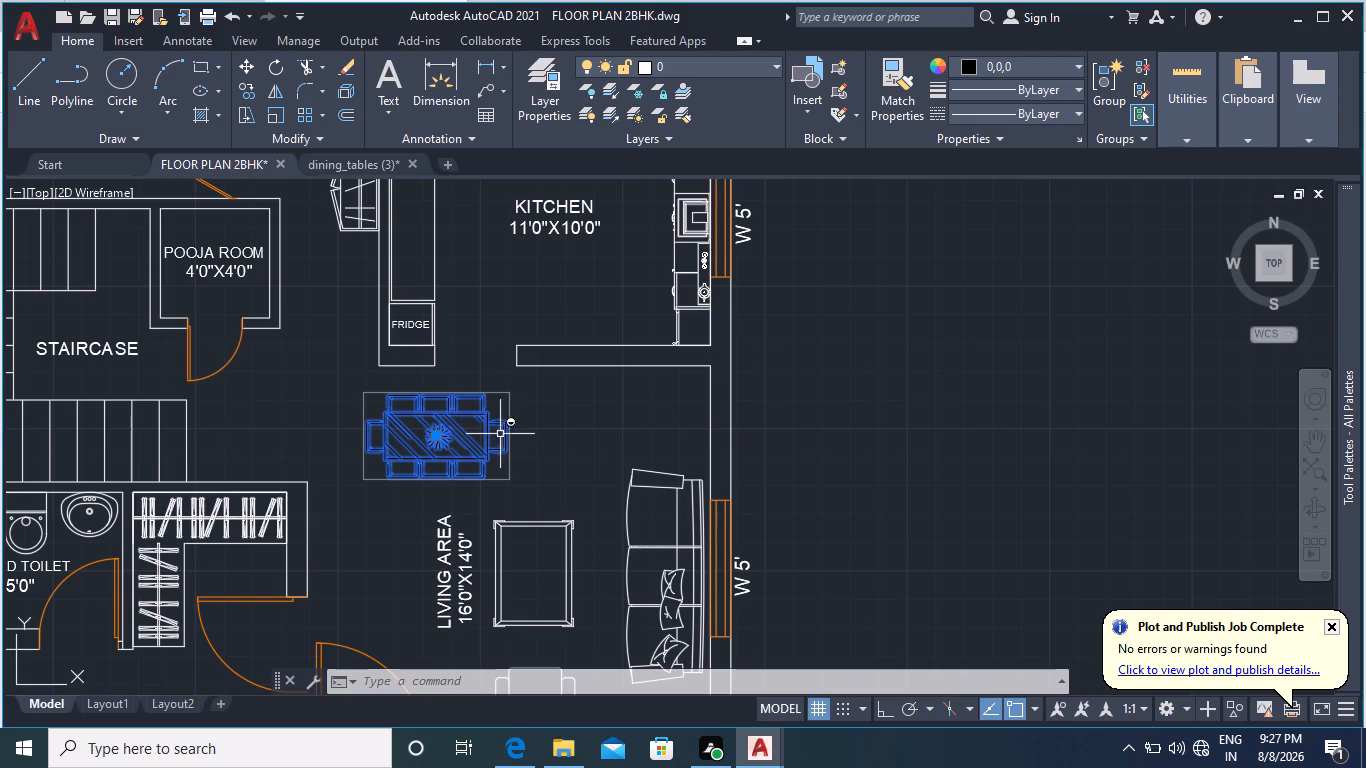
click(530, 434)
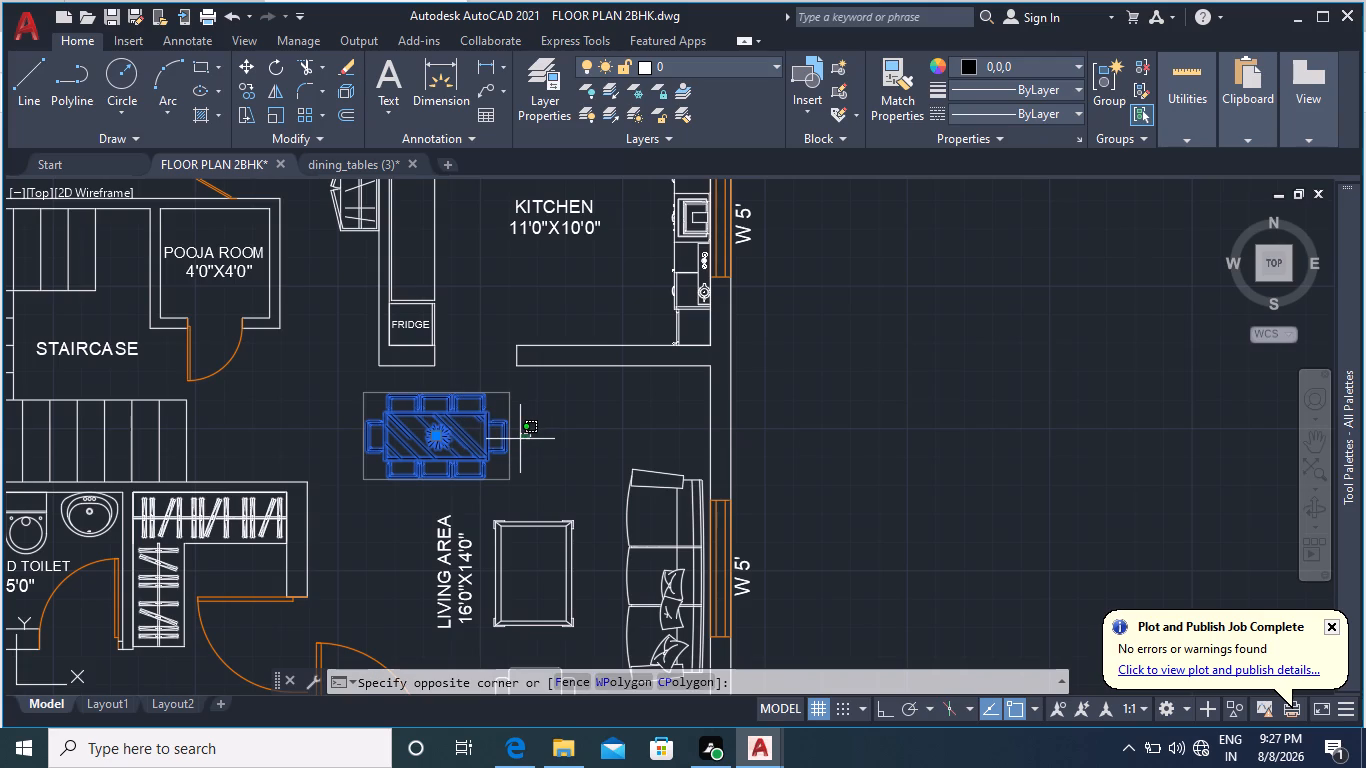
key(Escape)
key(Escape)
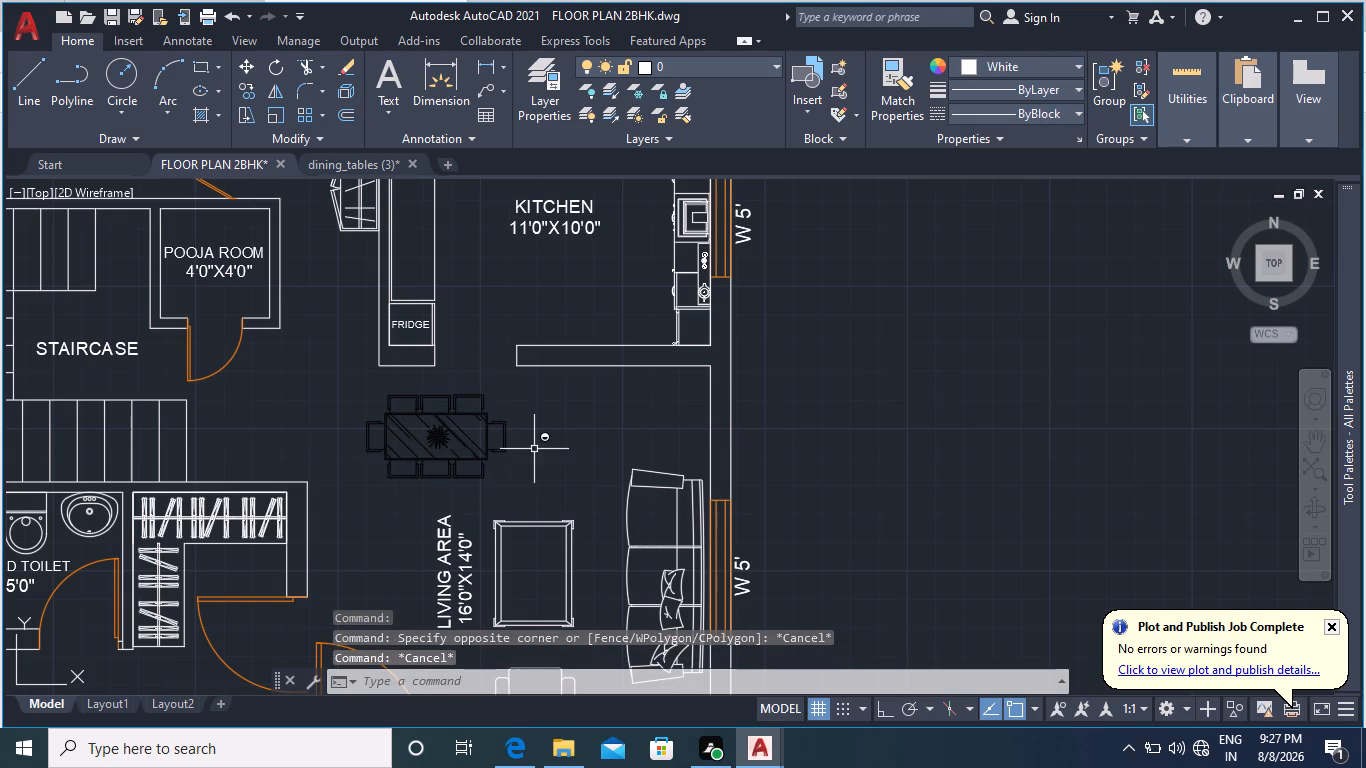
Save the floor plan drawing.
scroll(525, 450, down, 2)
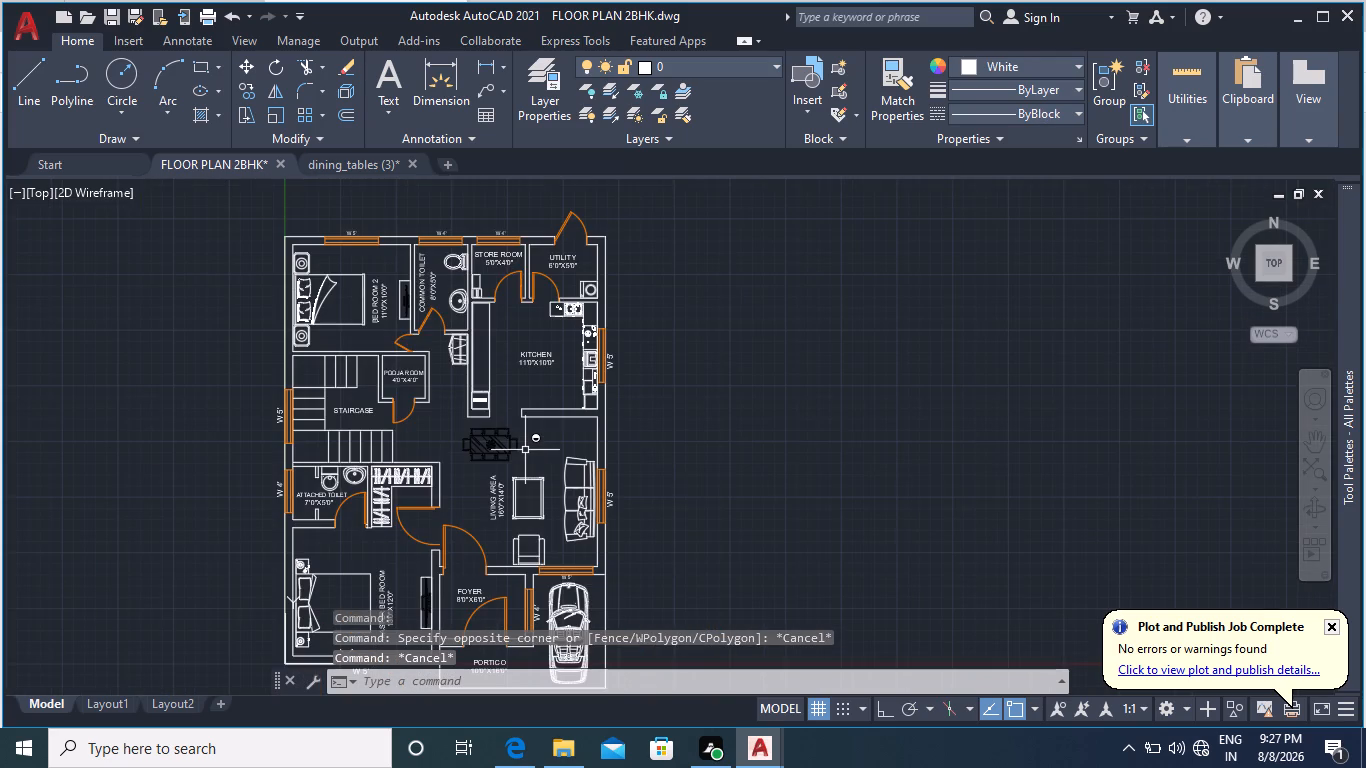
key(ctrl+s)
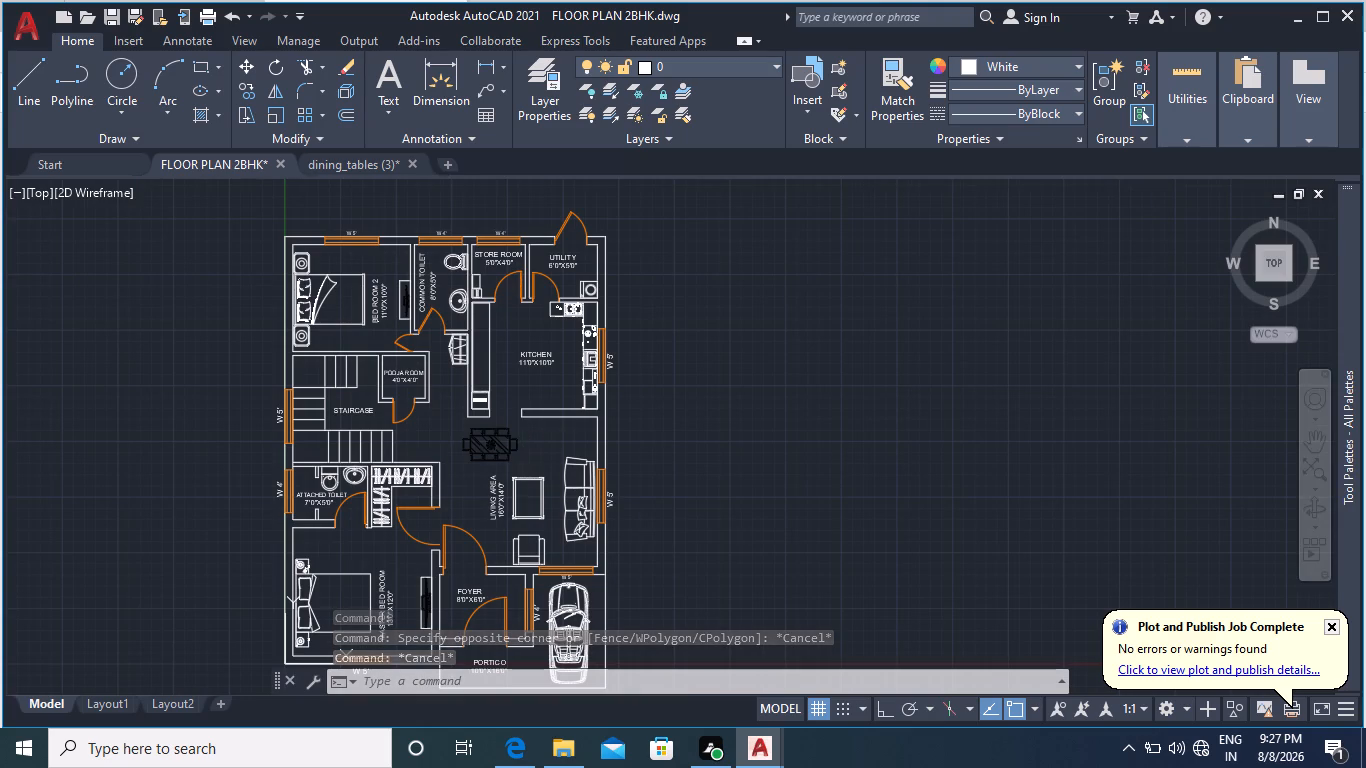
key(ctrl+s)
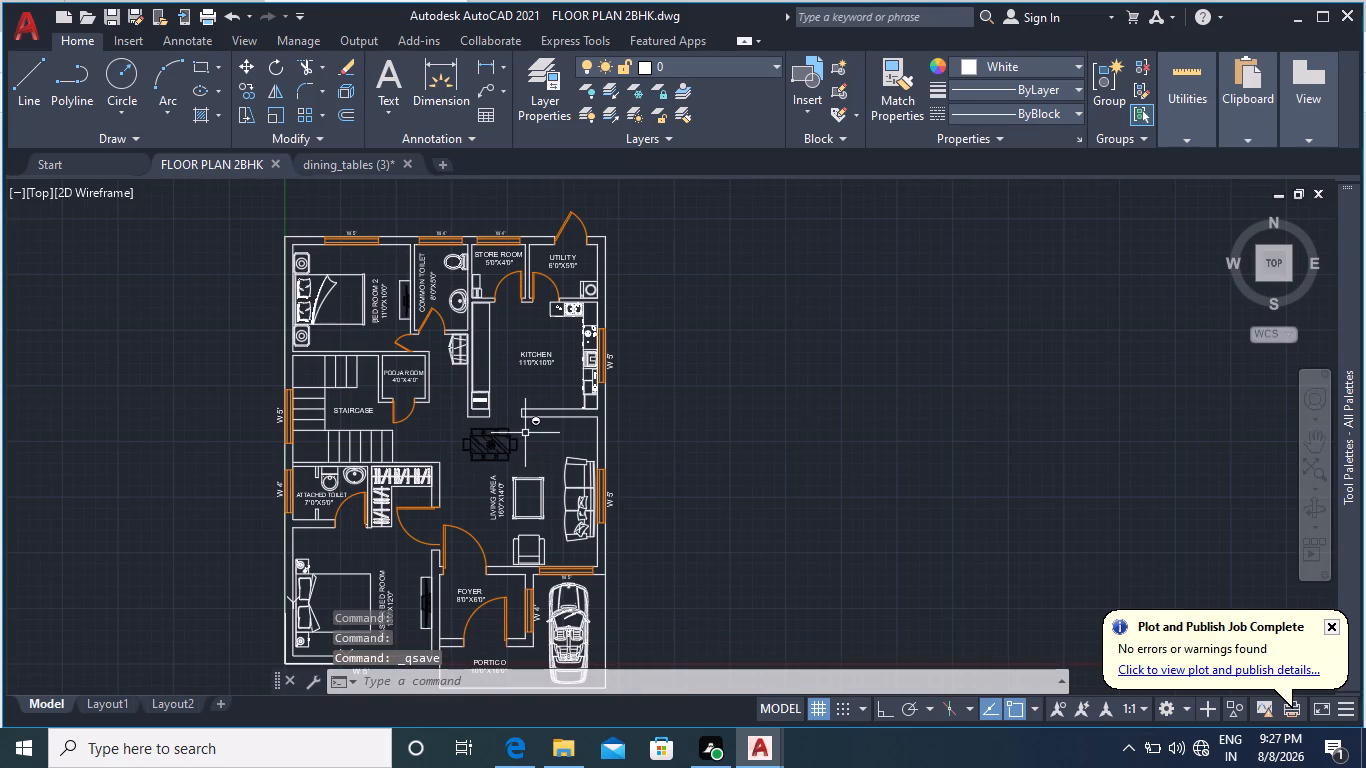
Set up a new plot with the DWG To PDF.pc3 plotter and ISO full bleed A4 (210.00 x 297.00 MM) paper.
scroll(584, 389, down, 2)
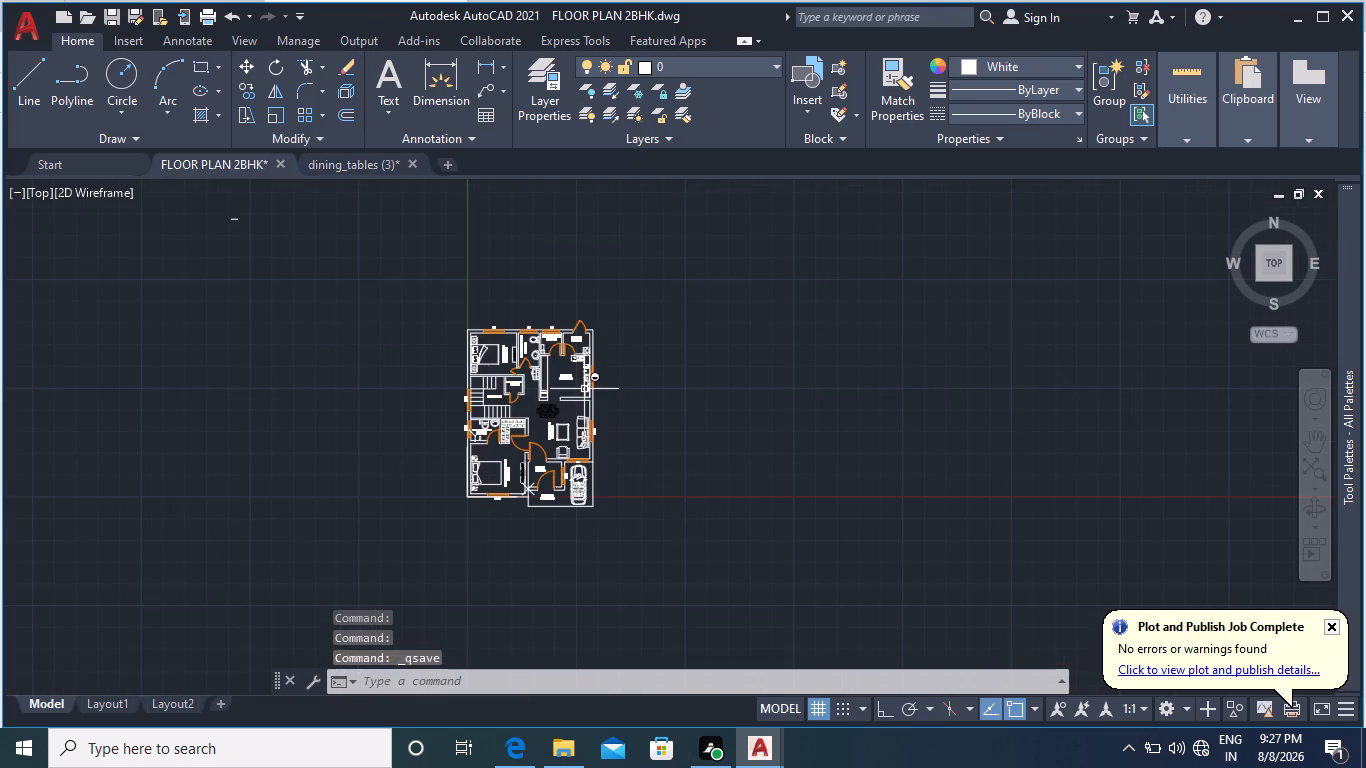
key(ctrl+p)
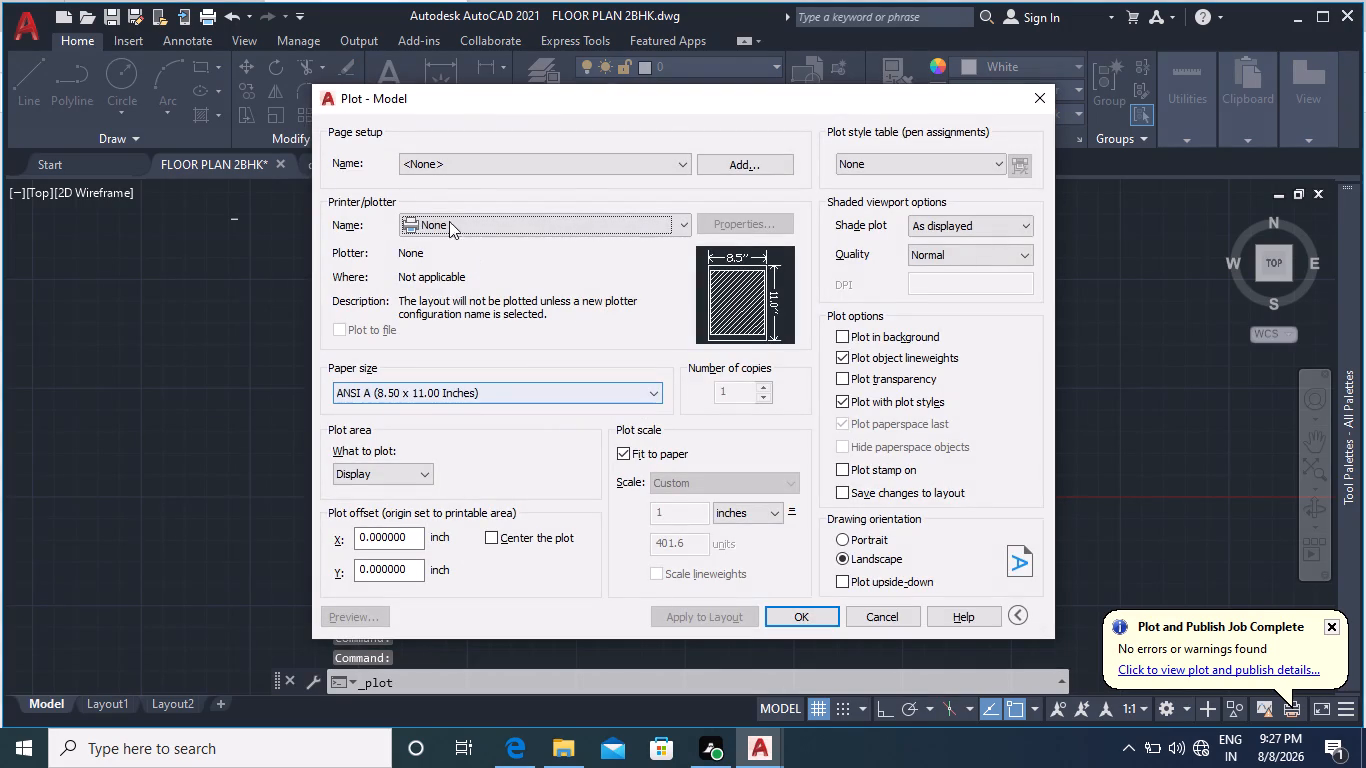
click(447, 218)
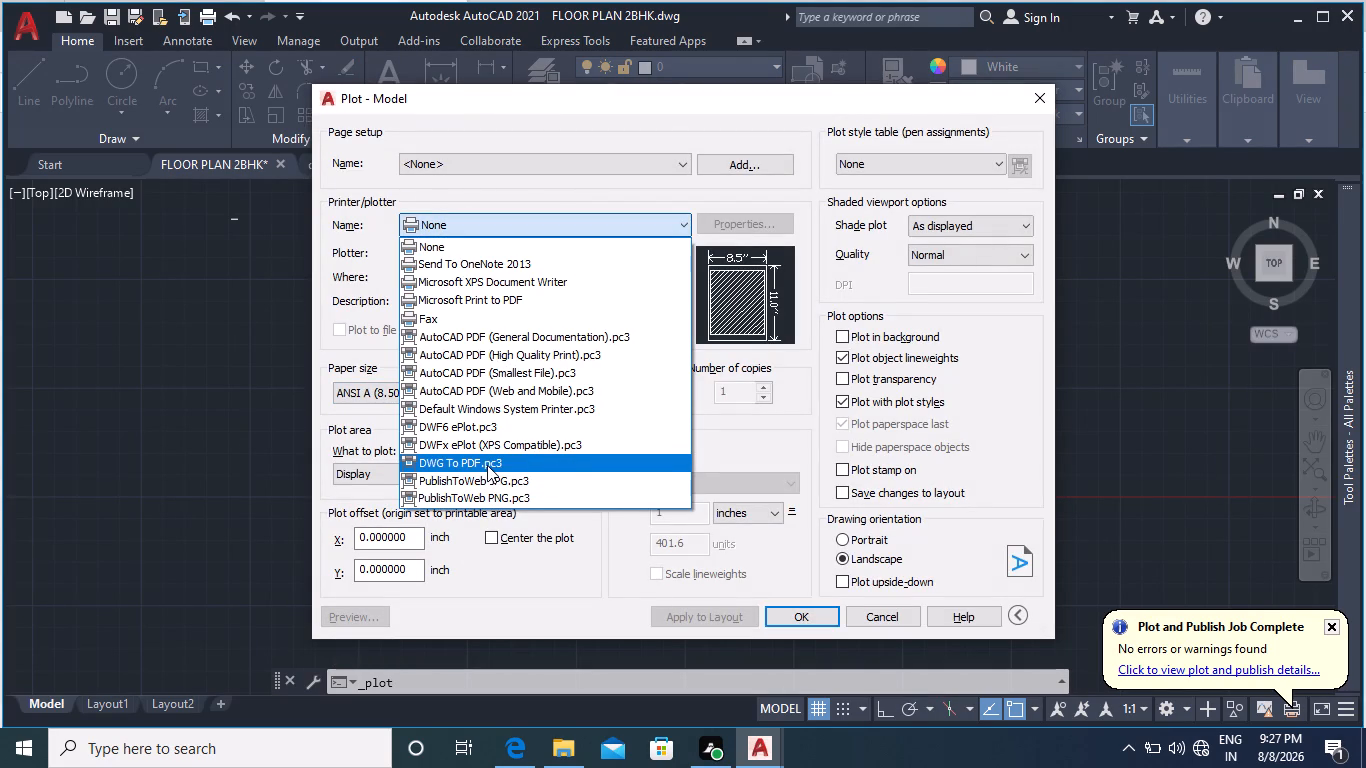
click(487, 465)
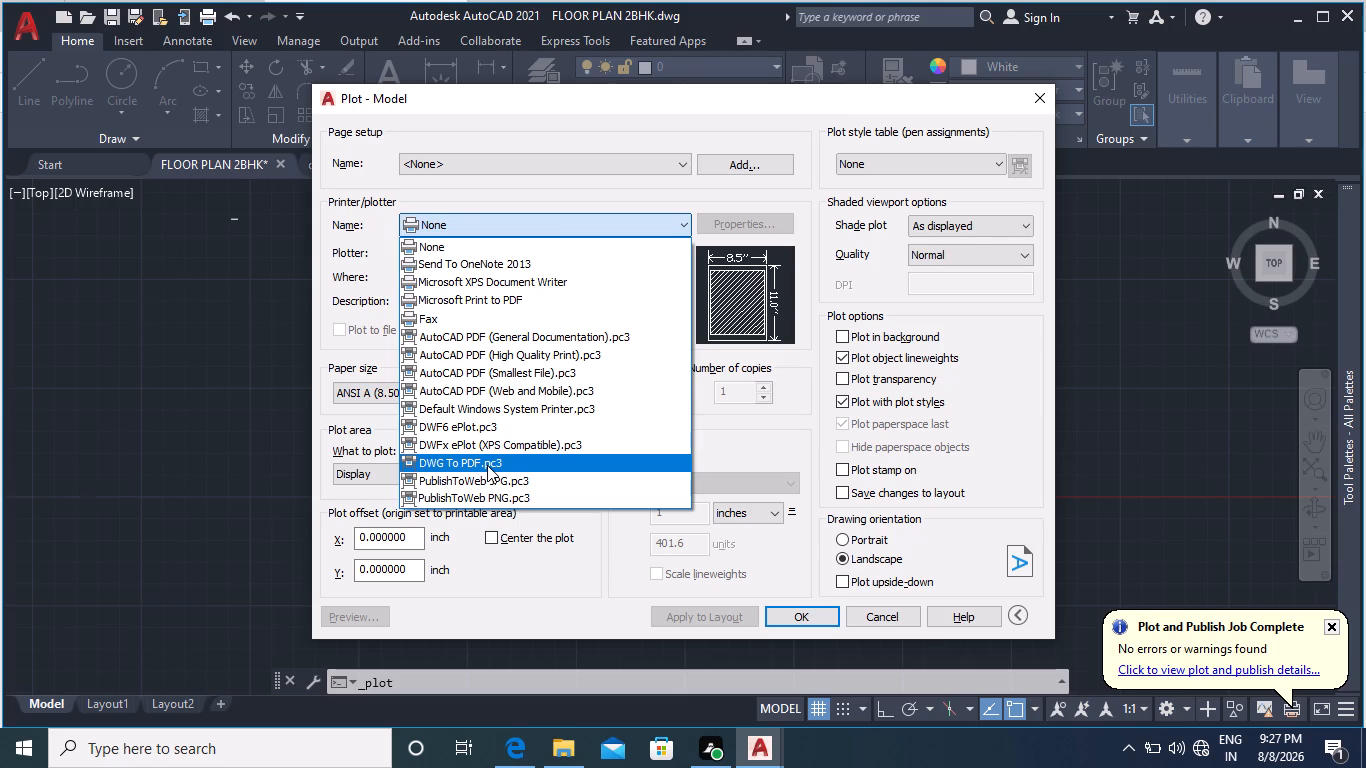
click(441, 393)
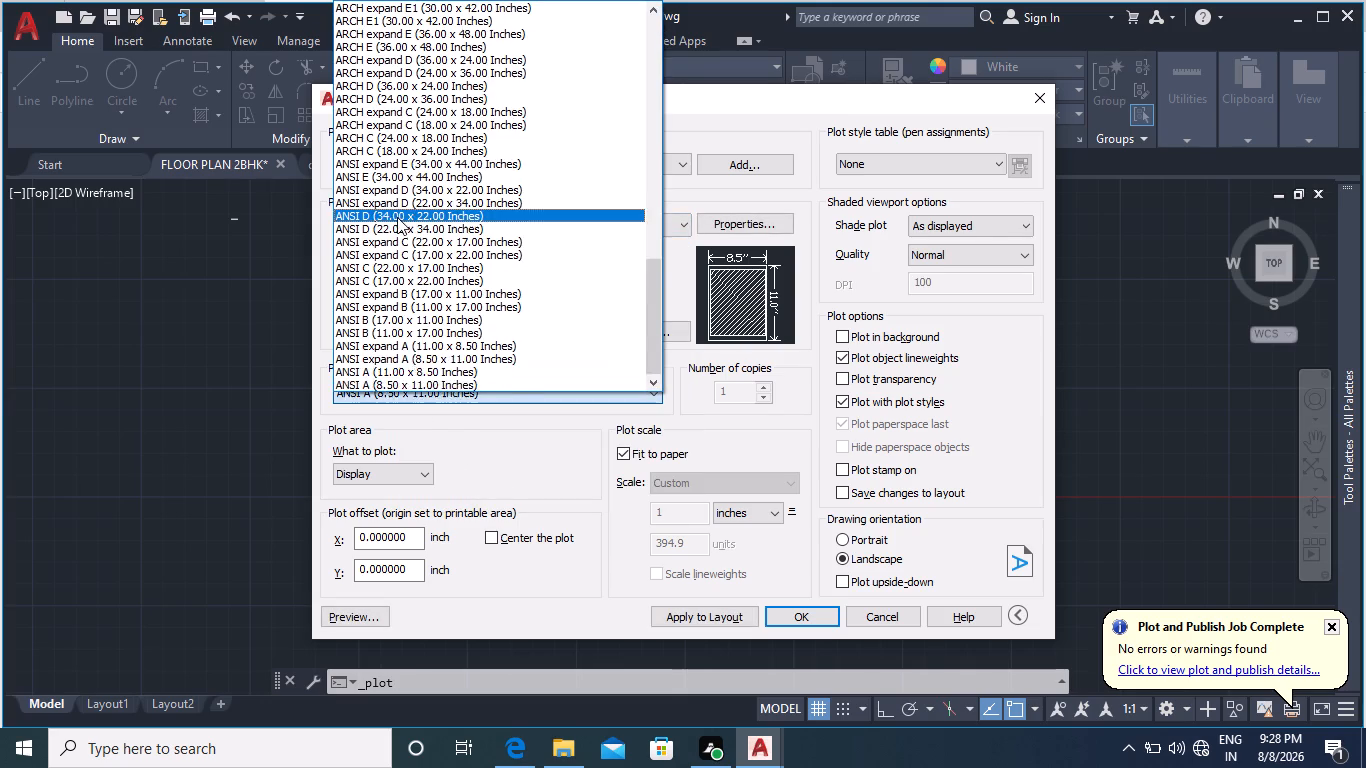
scroll(397, 217, up, 16)
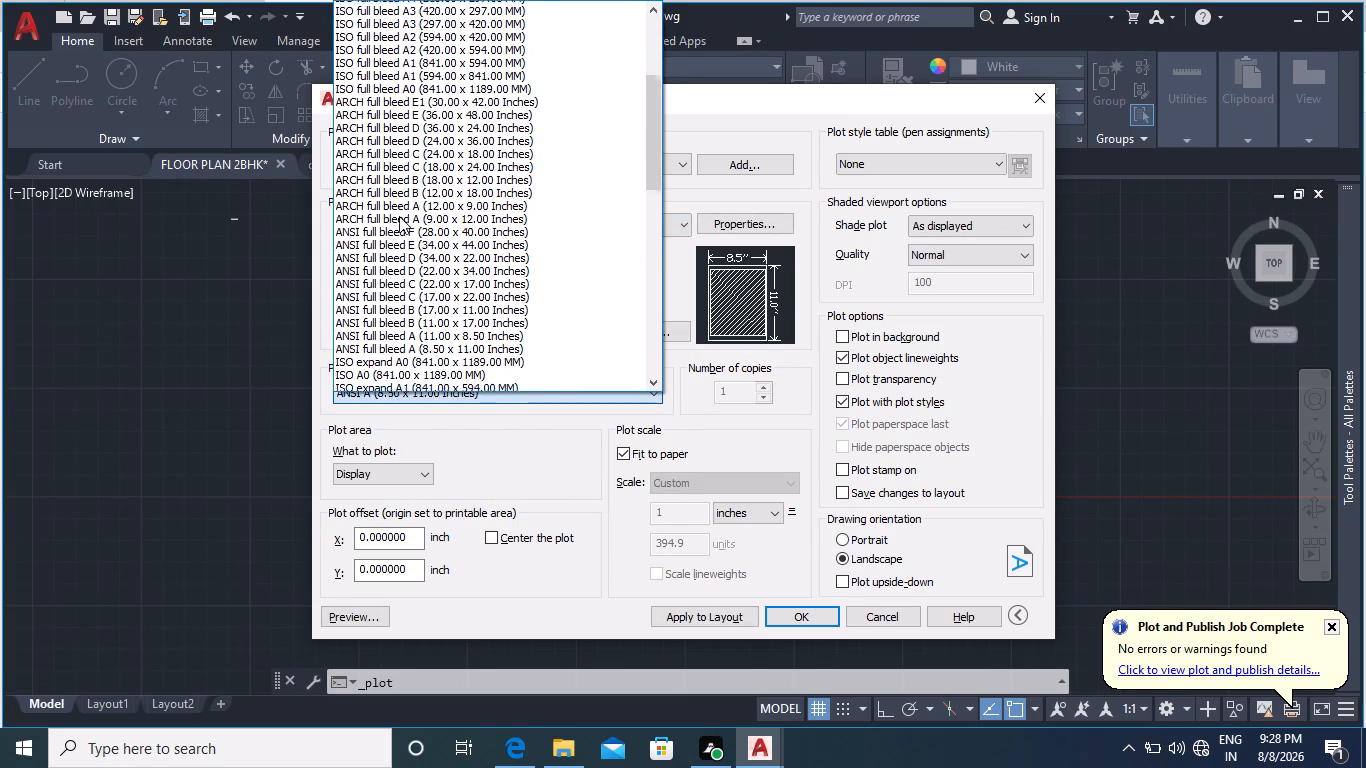
scroll(399, 216, up, 2)
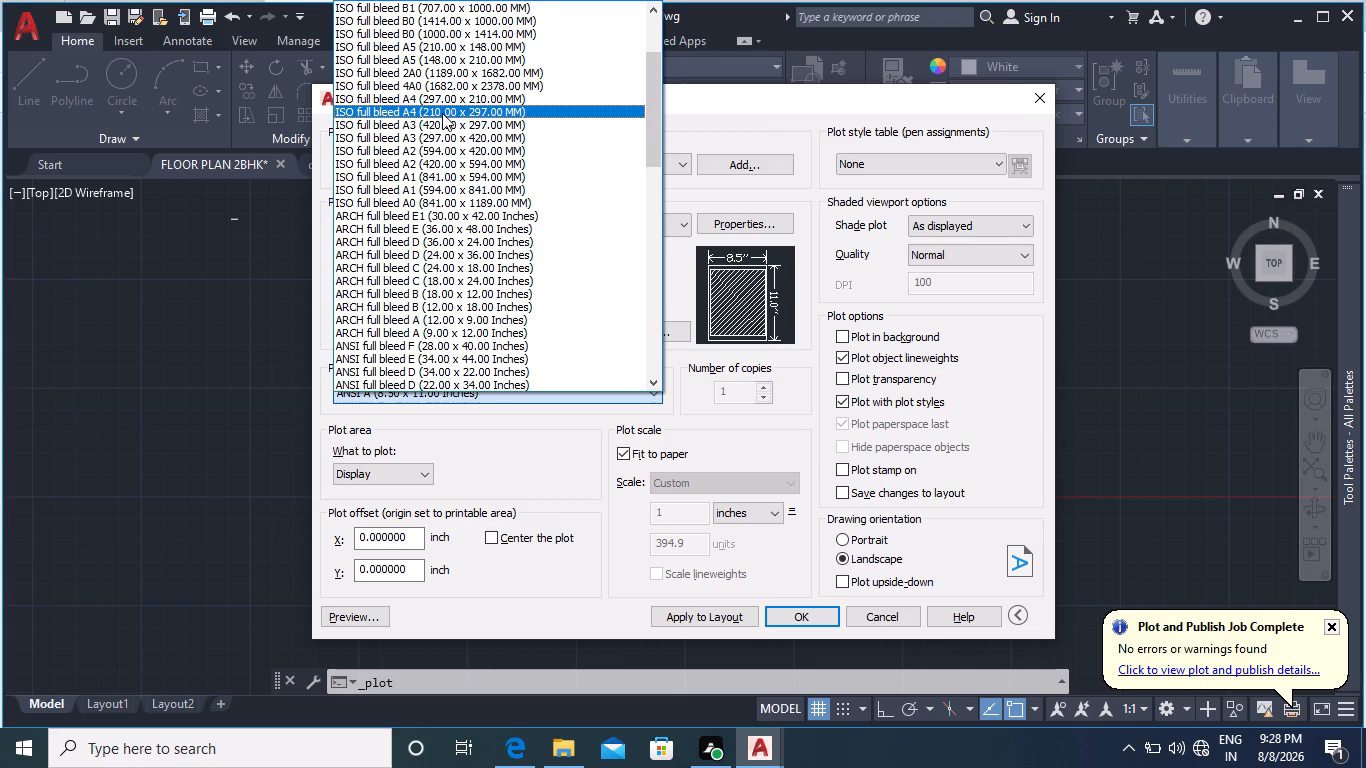
click(442, 113)
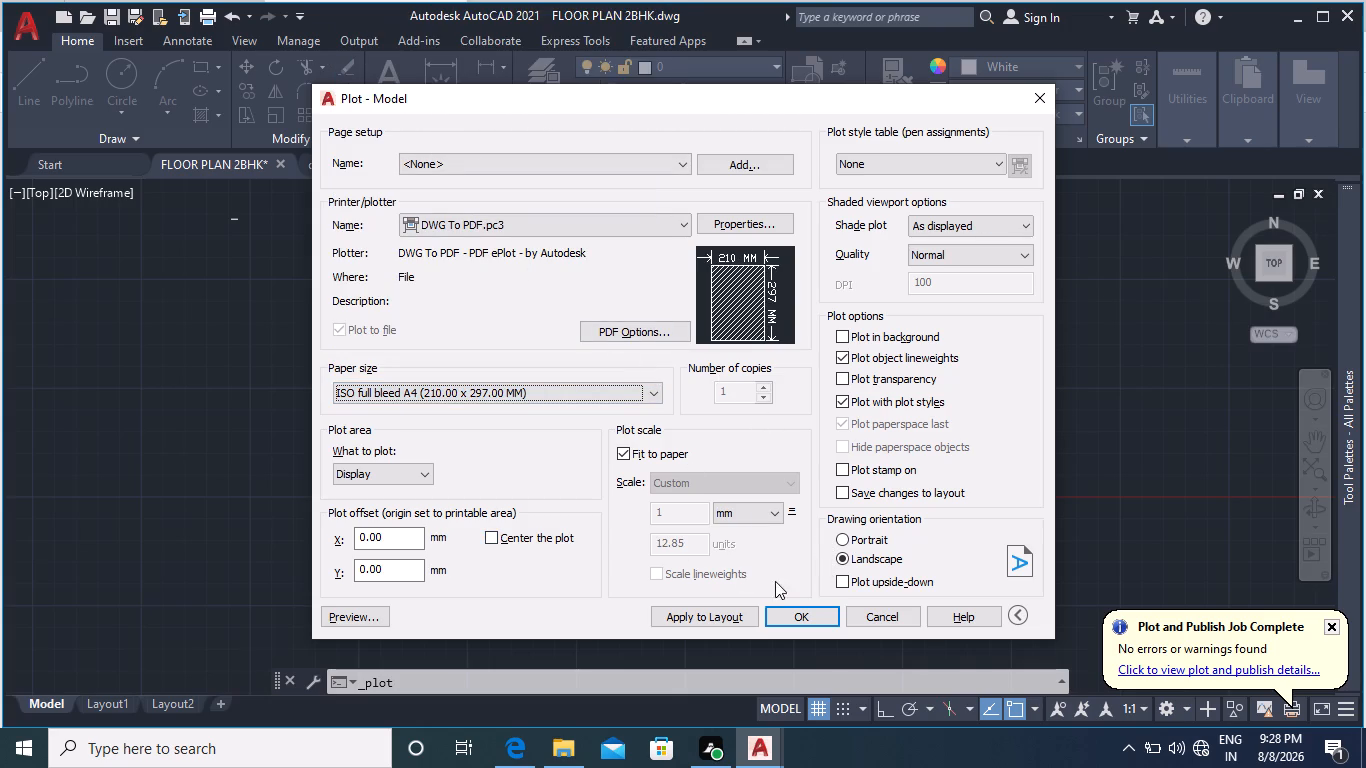
scroll(459, 550, down, 1)
Set the plot area to a window enclosing the whole floor plan with a small margin around it.
click(397, 466)
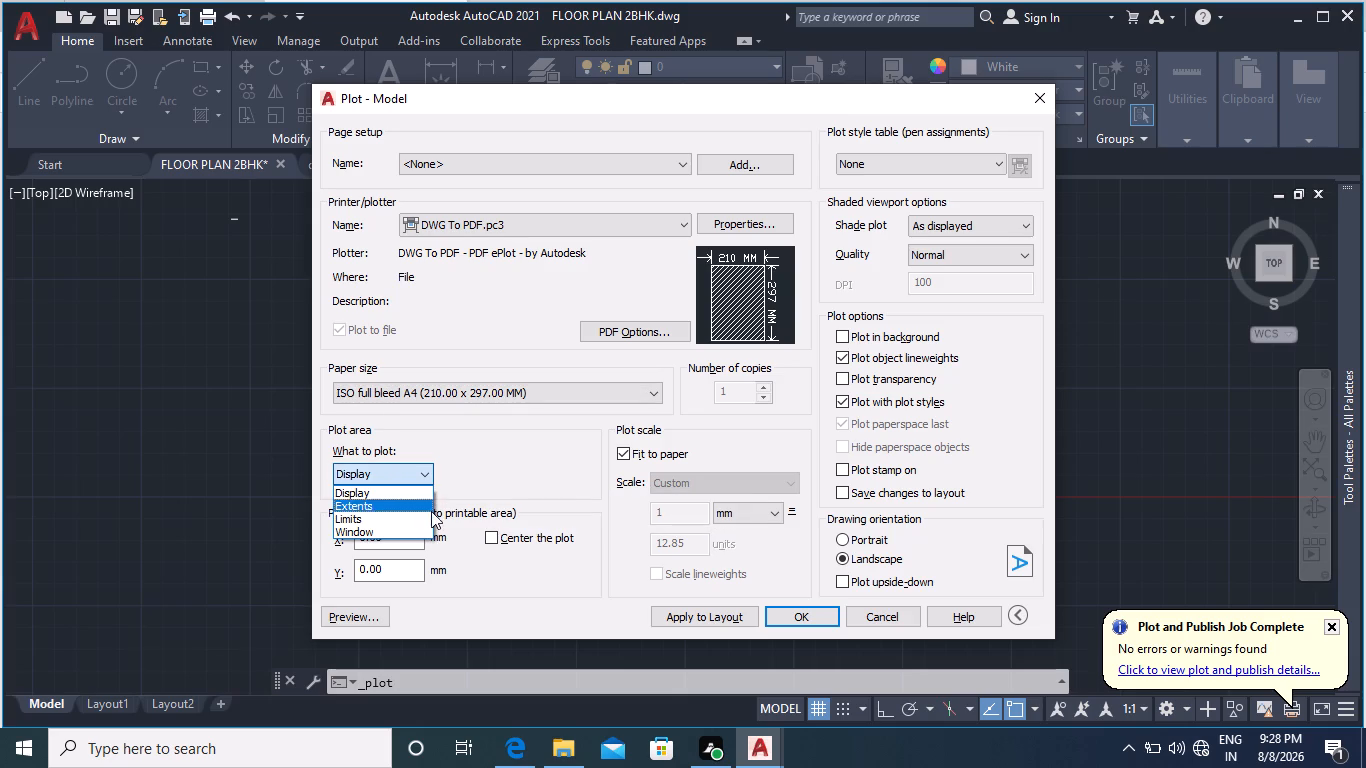
click(387, 536)
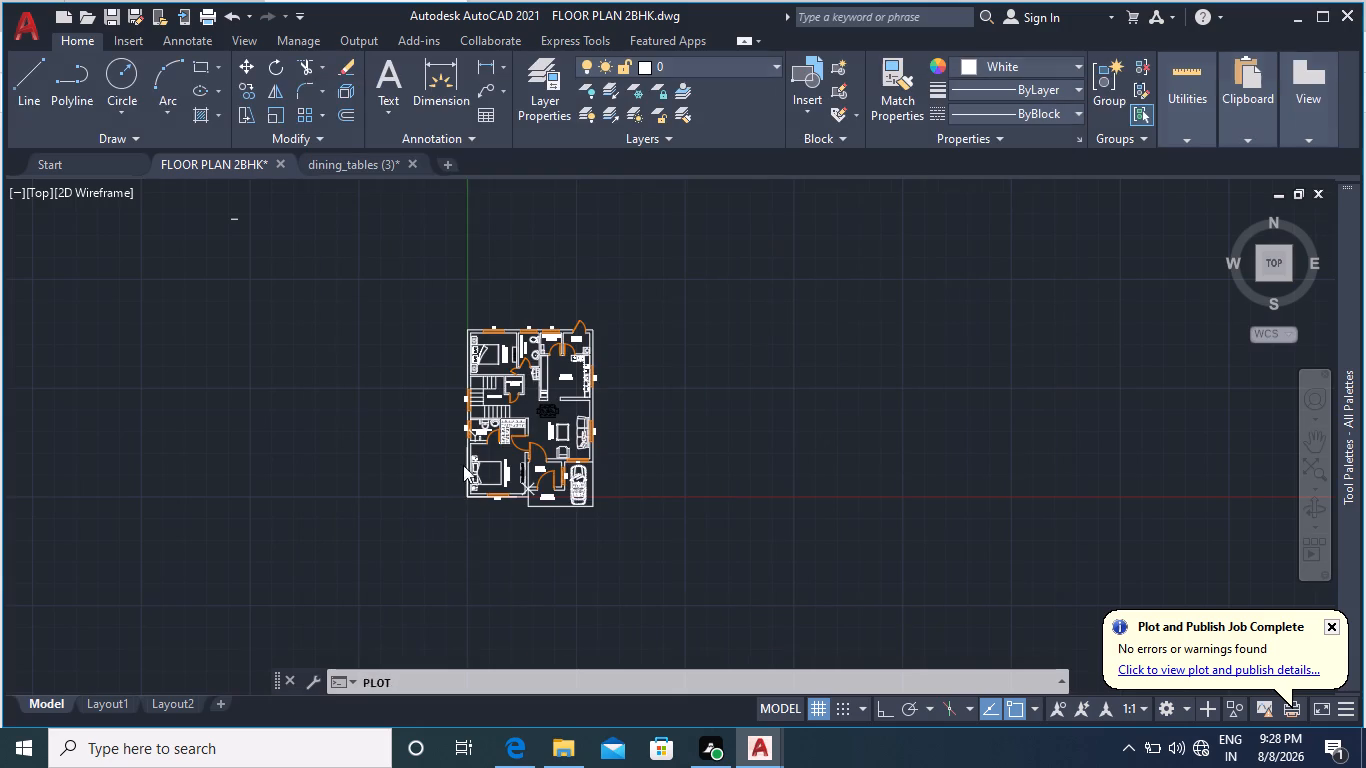
click(449, 313)
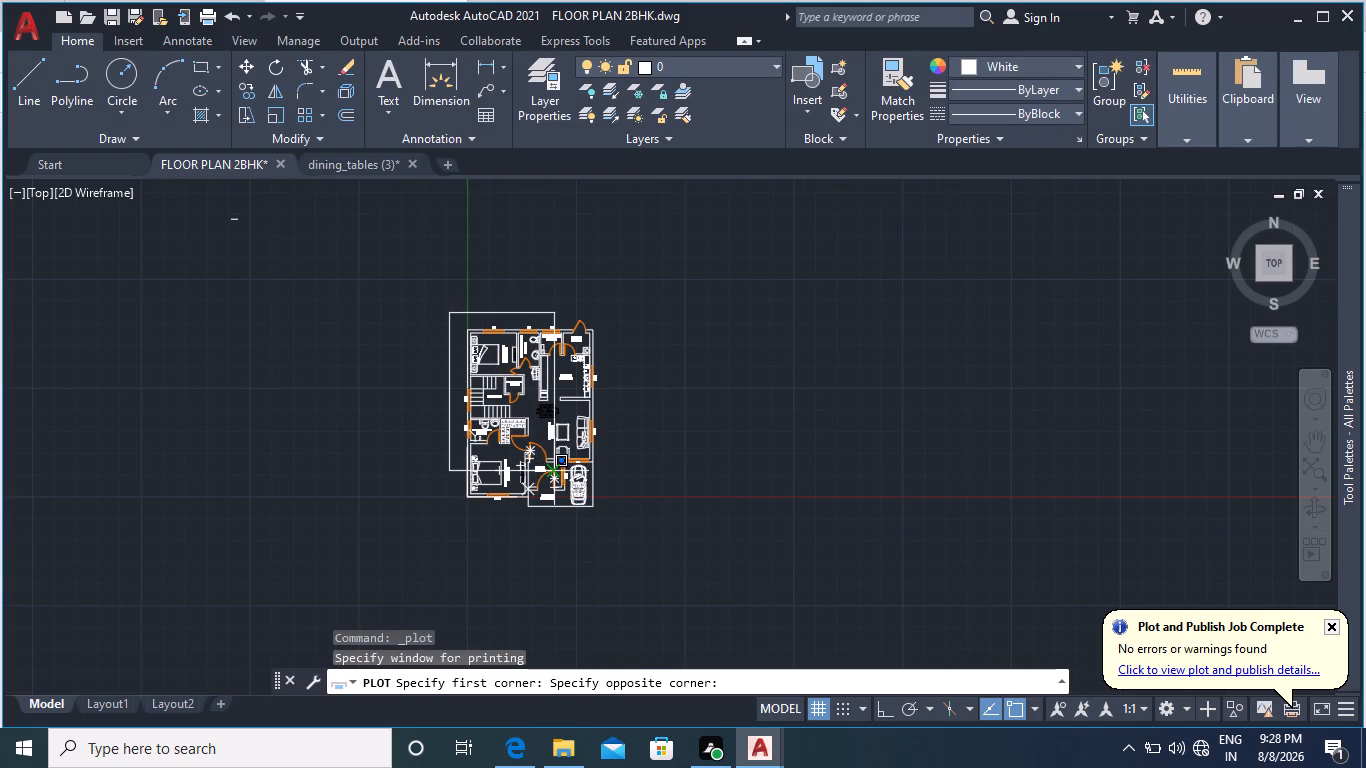
click(611, 522)
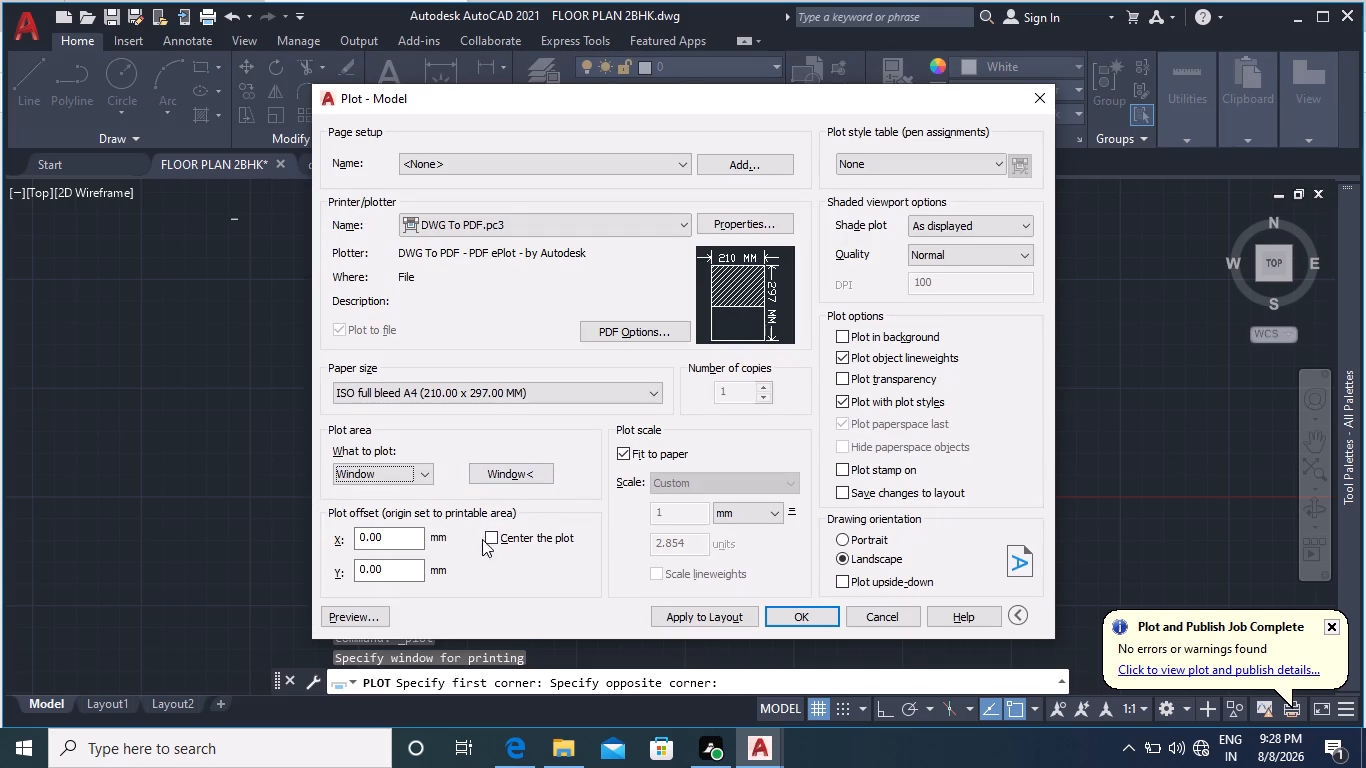
Center the plot on the paper in Portrait orientation, leaving Fit to paper on.
click(491, 538)
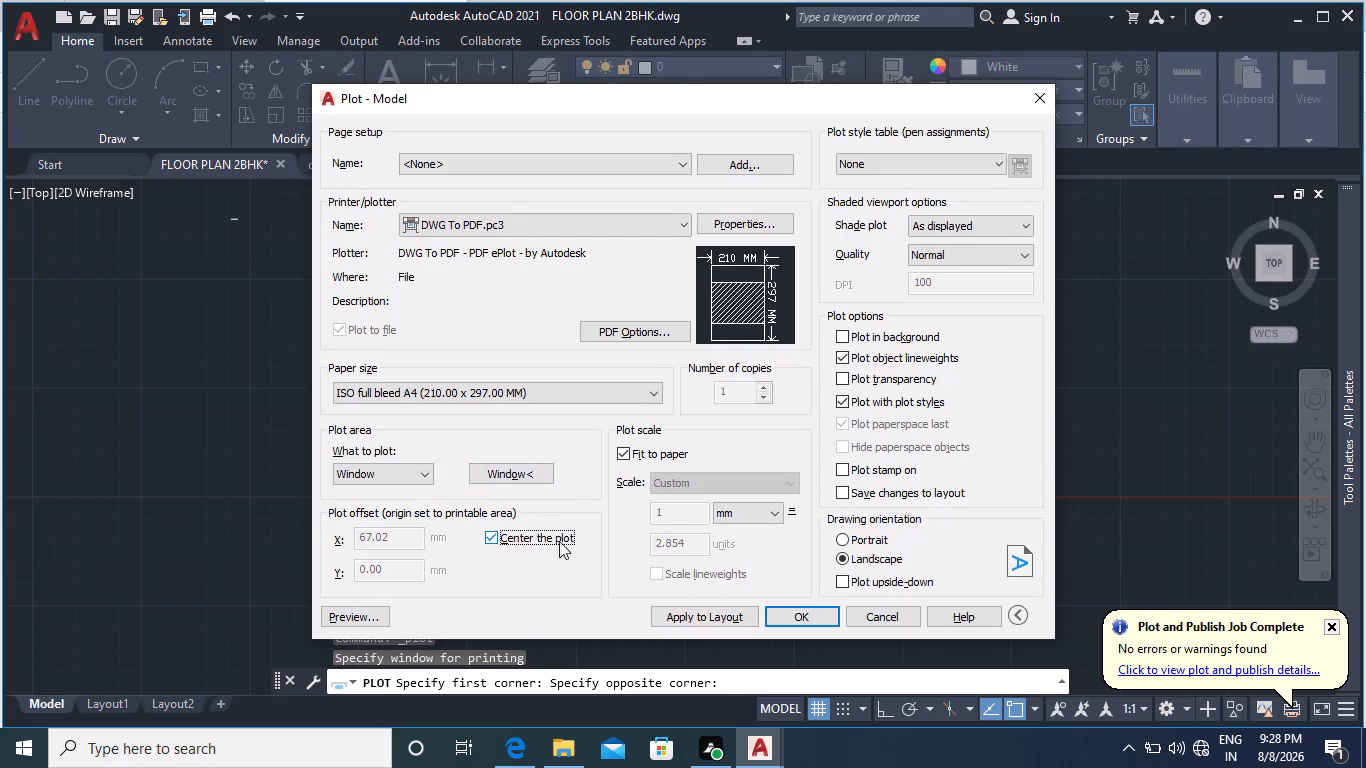
click(838, 534)
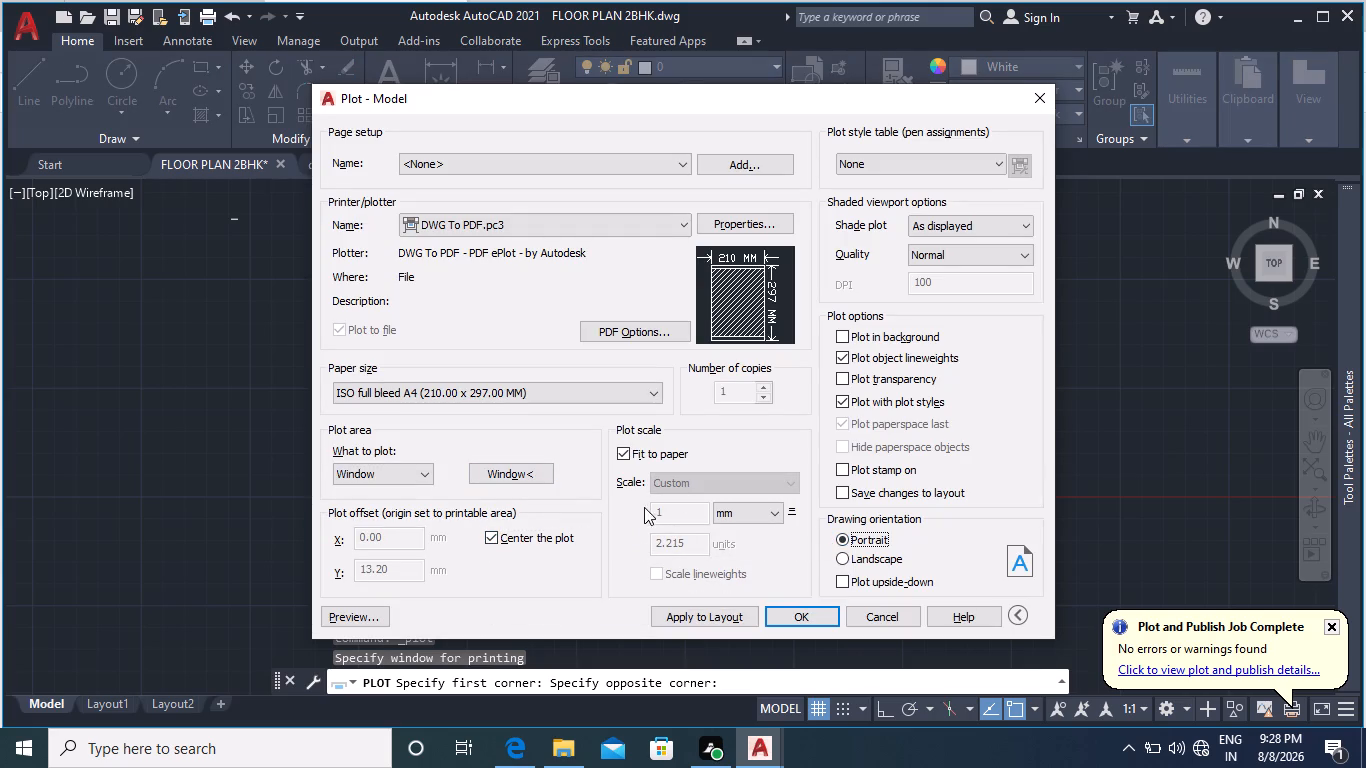
click(625, 452)
click(625, 451)
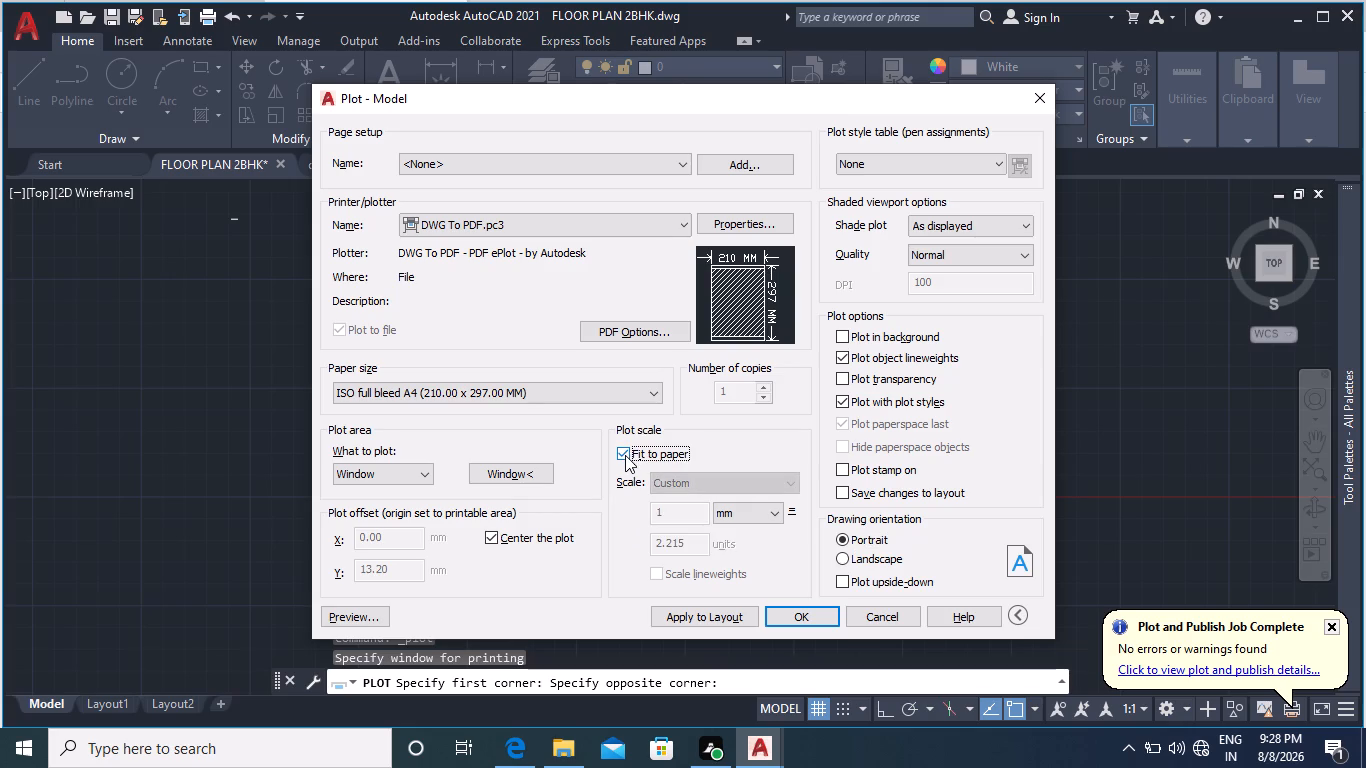
click(488, 536)
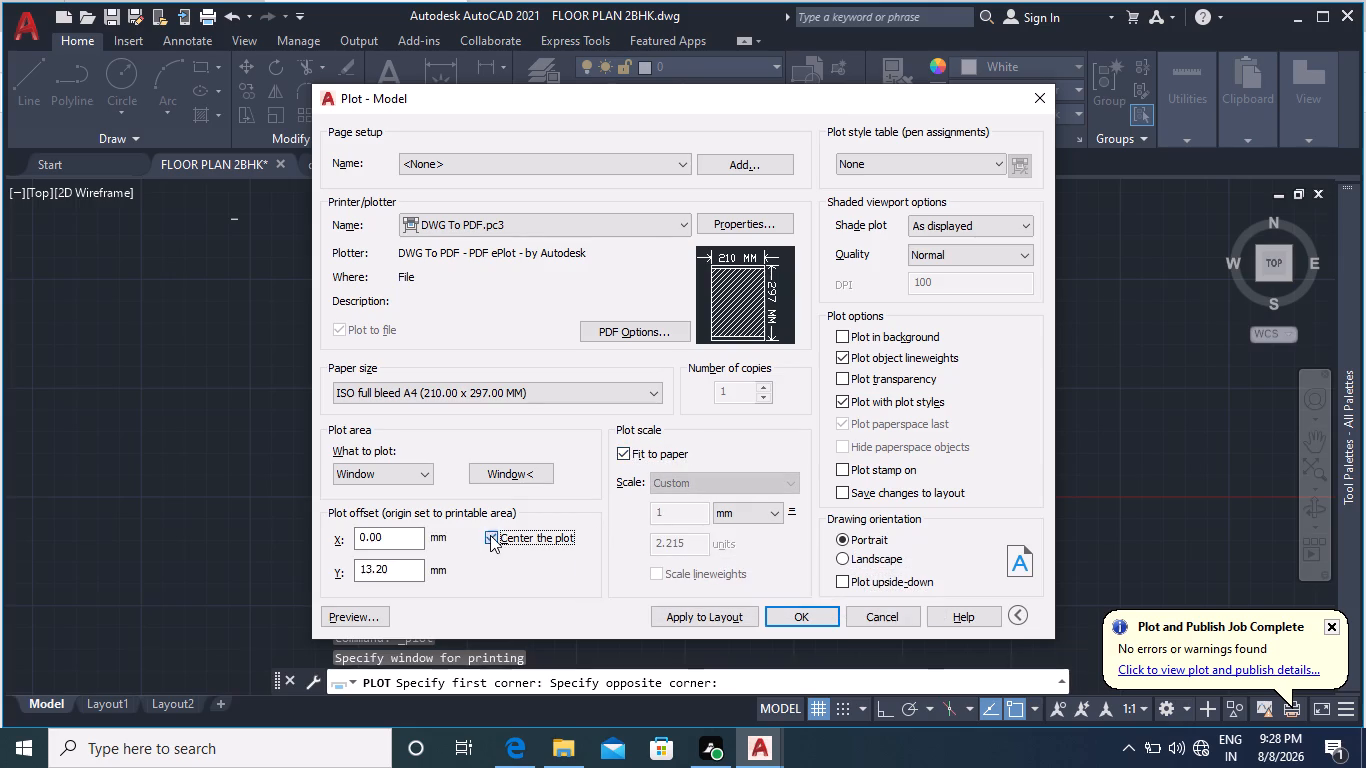
click(490, 535)
scroll(415, 536, down, 1)
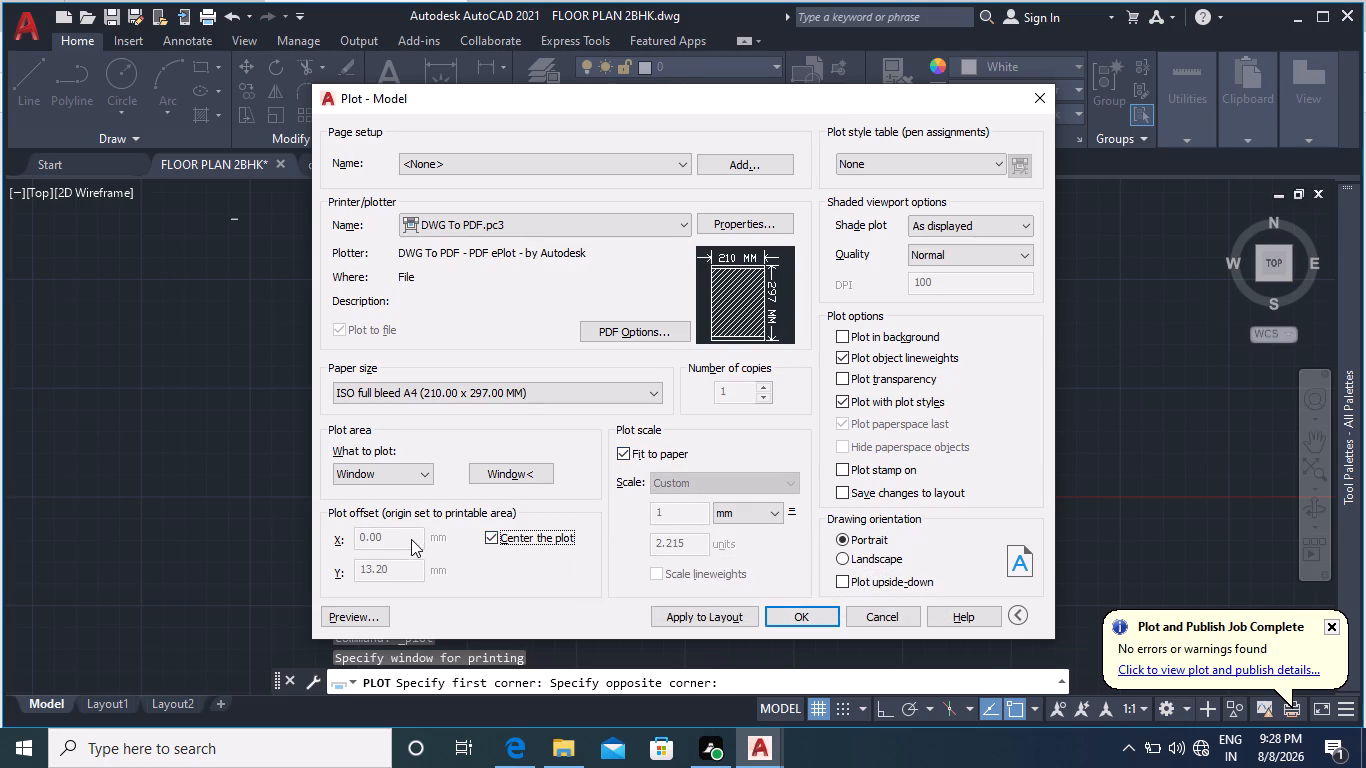
Preview the plot and inspect the dining table in the living area at close range.
click(347, 614)
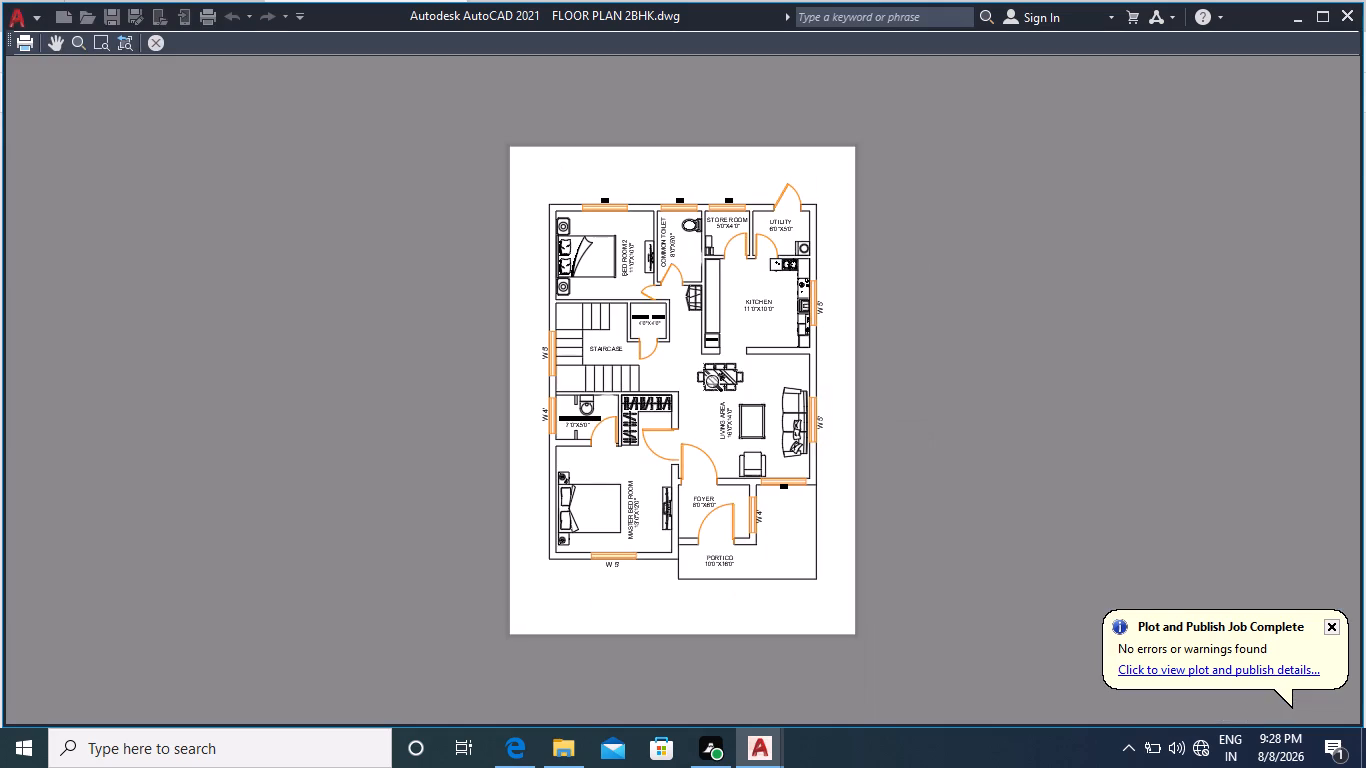
scroll(727, 388, up, 1)
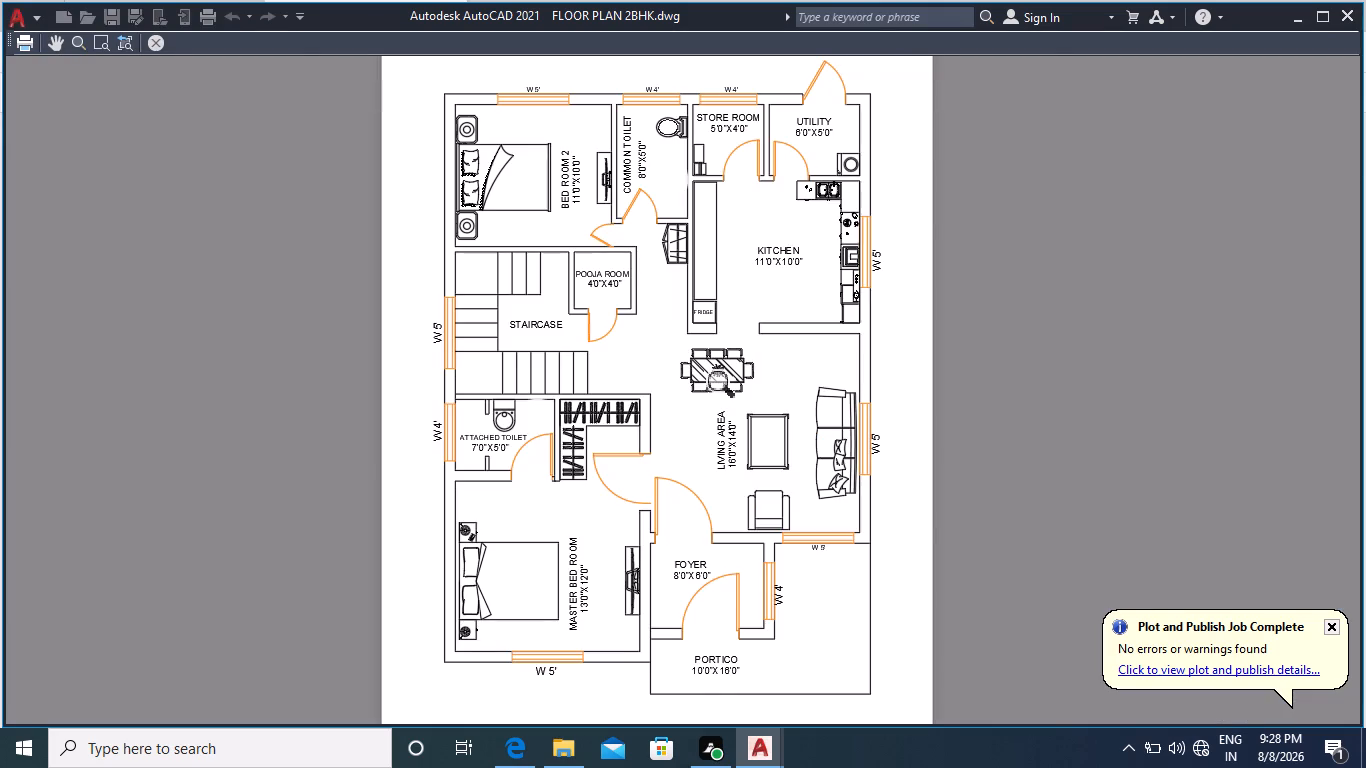
scroll(727, 388, up, 3)
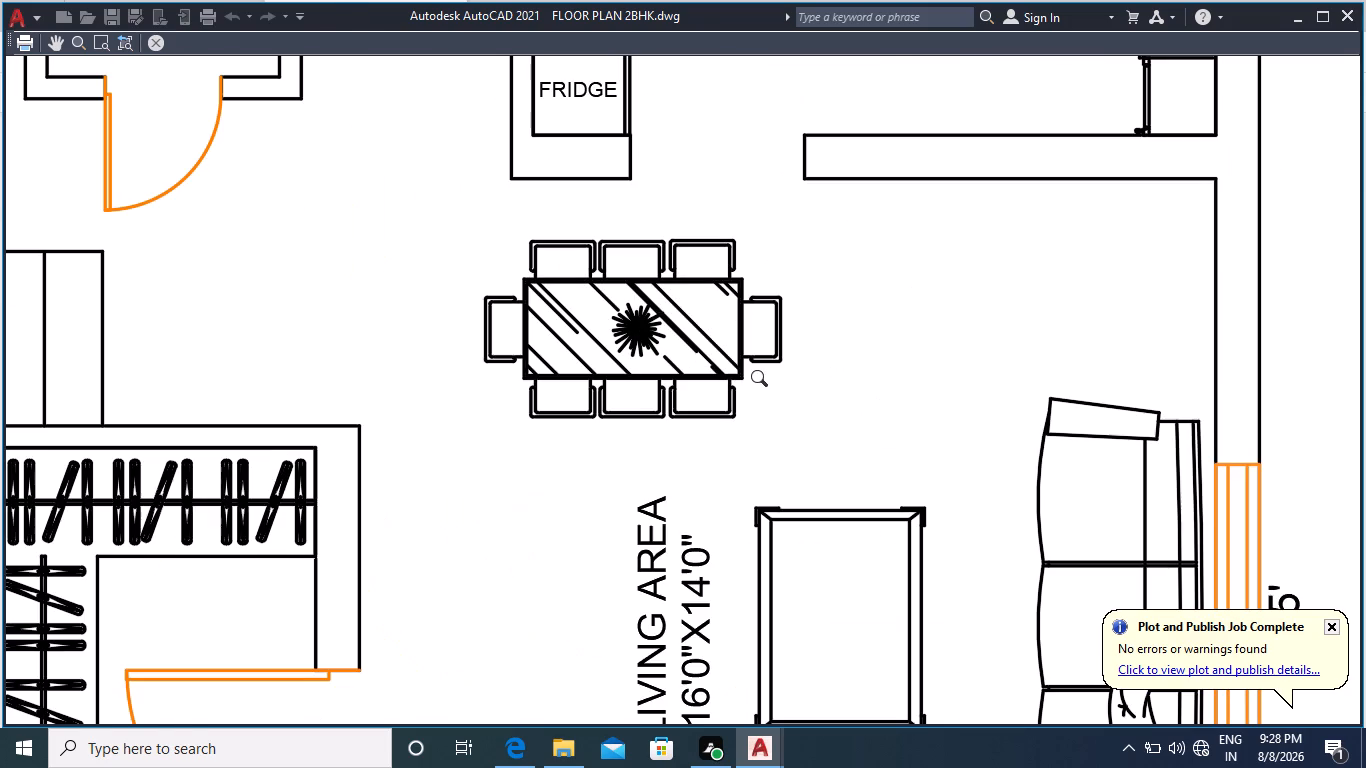
scroll(764, 382, down, 4)
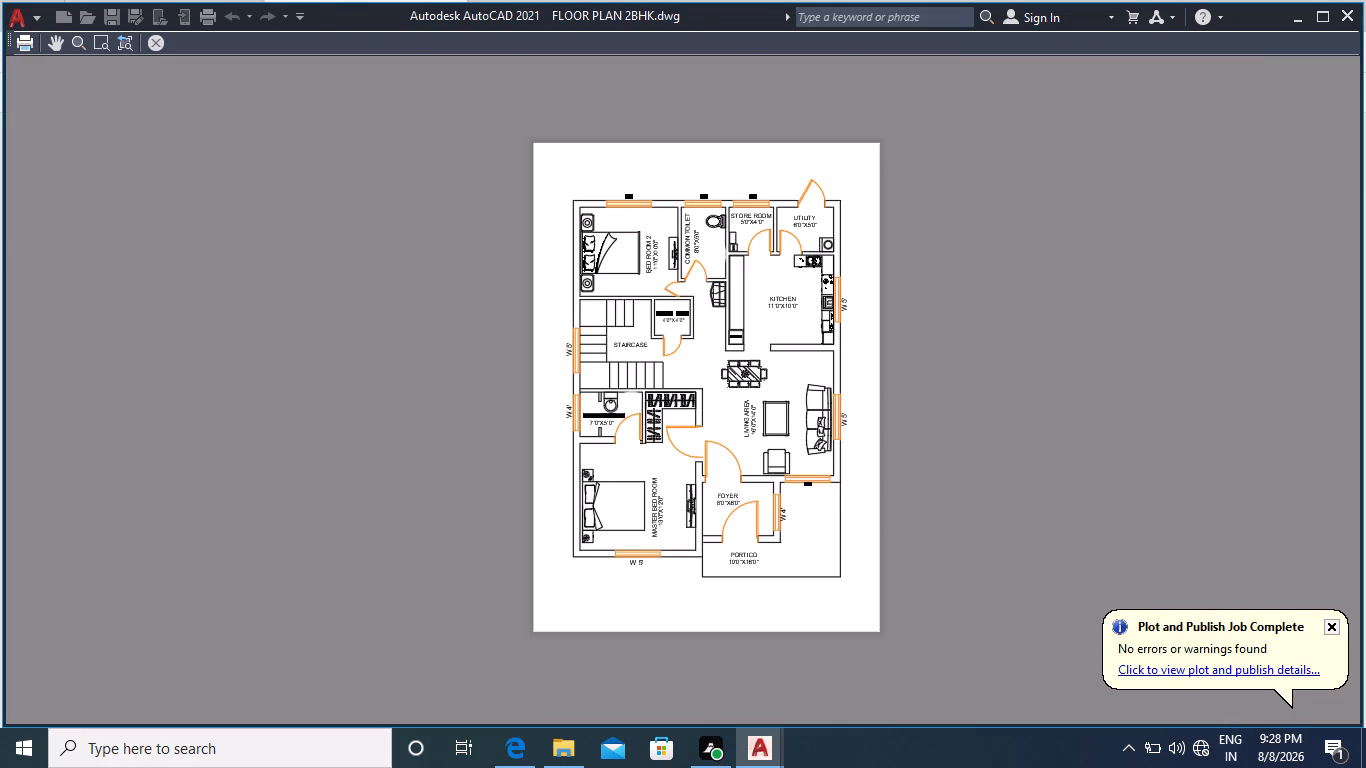
click(156, 44)
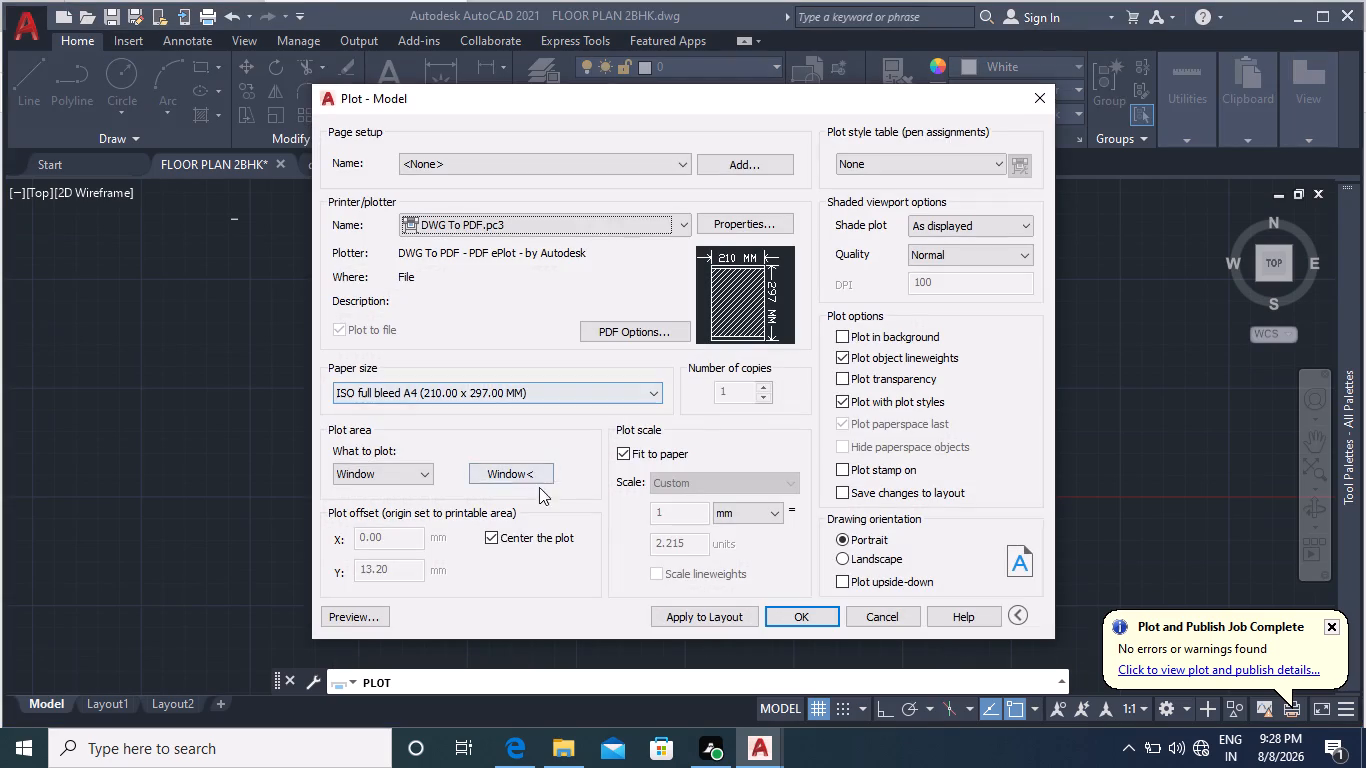
Start plotting and choose FLOOR PLAN 2BHK-Model.pdf as the output name in the FLOOR PLAN 2BHK folder.
click(795, 616)
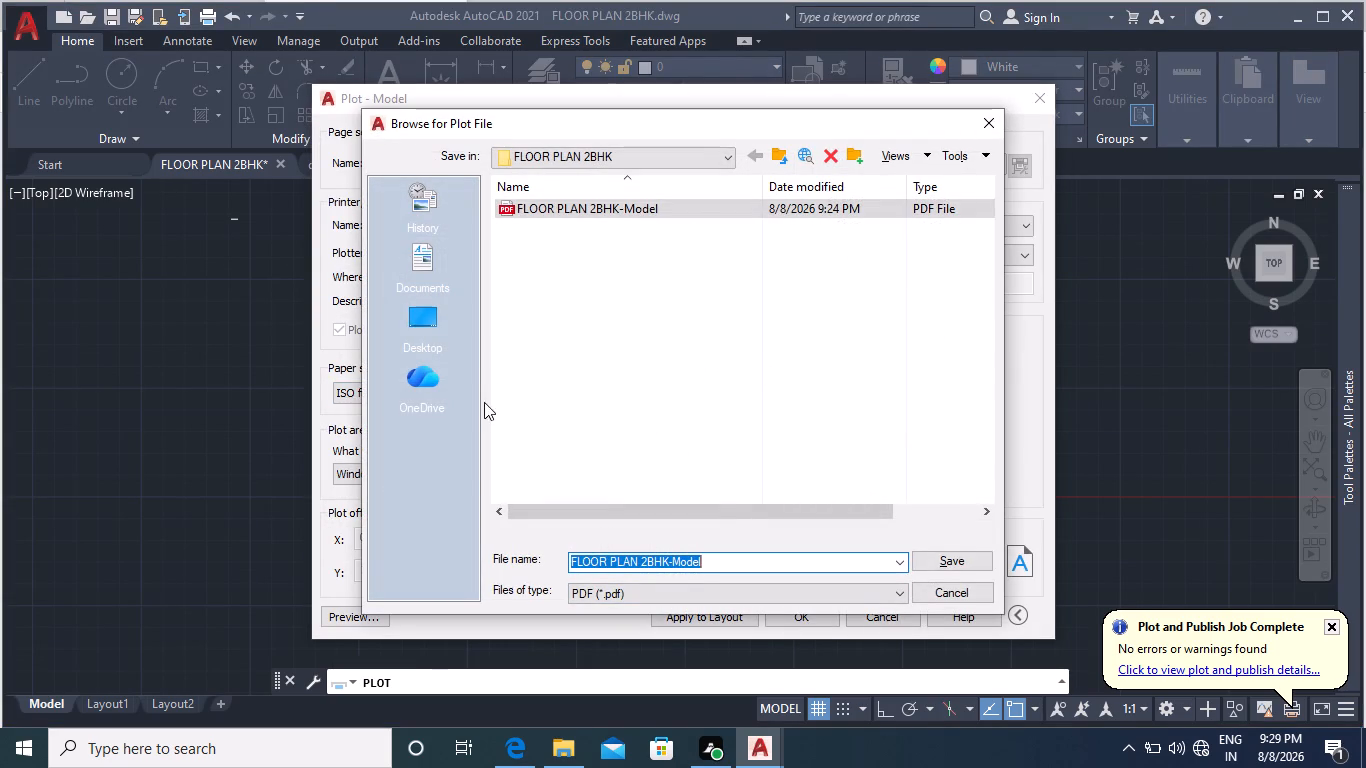
click(631, 152)
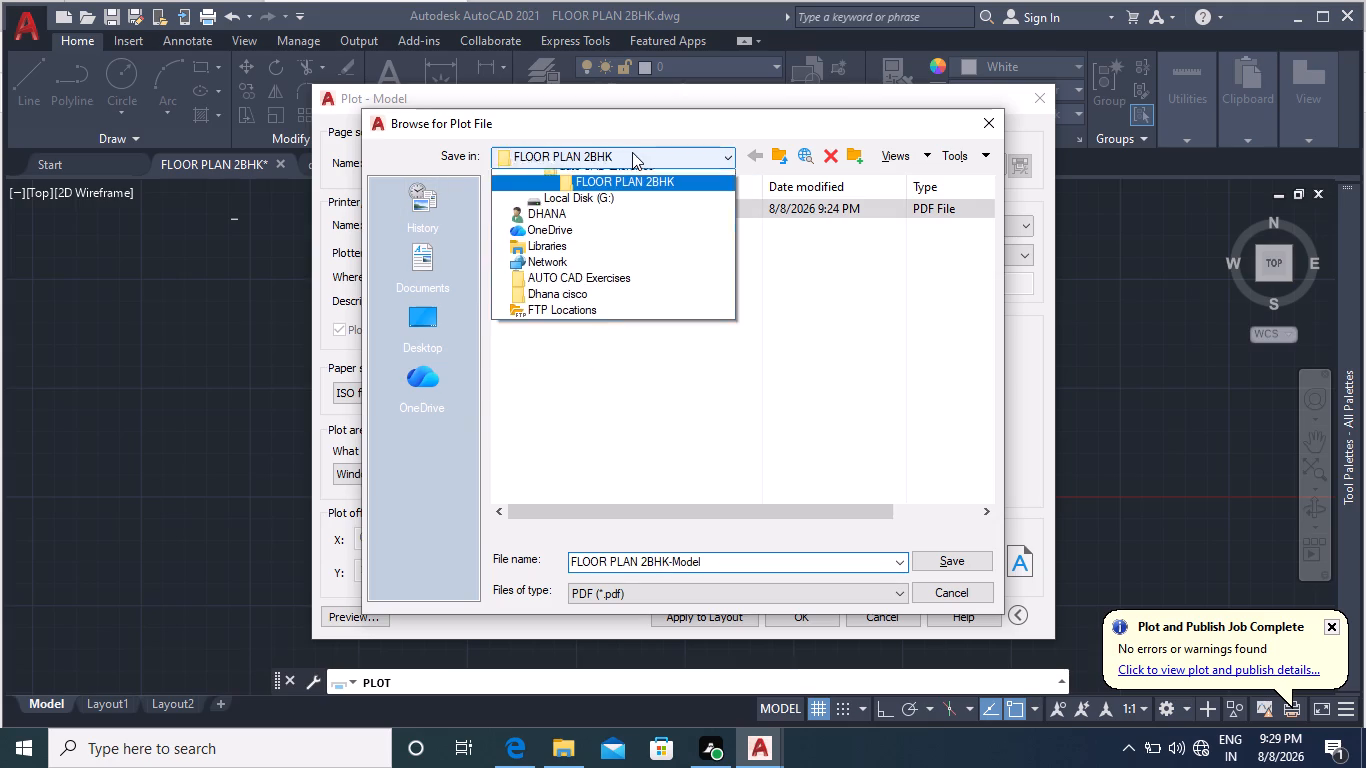
click(632, 152)
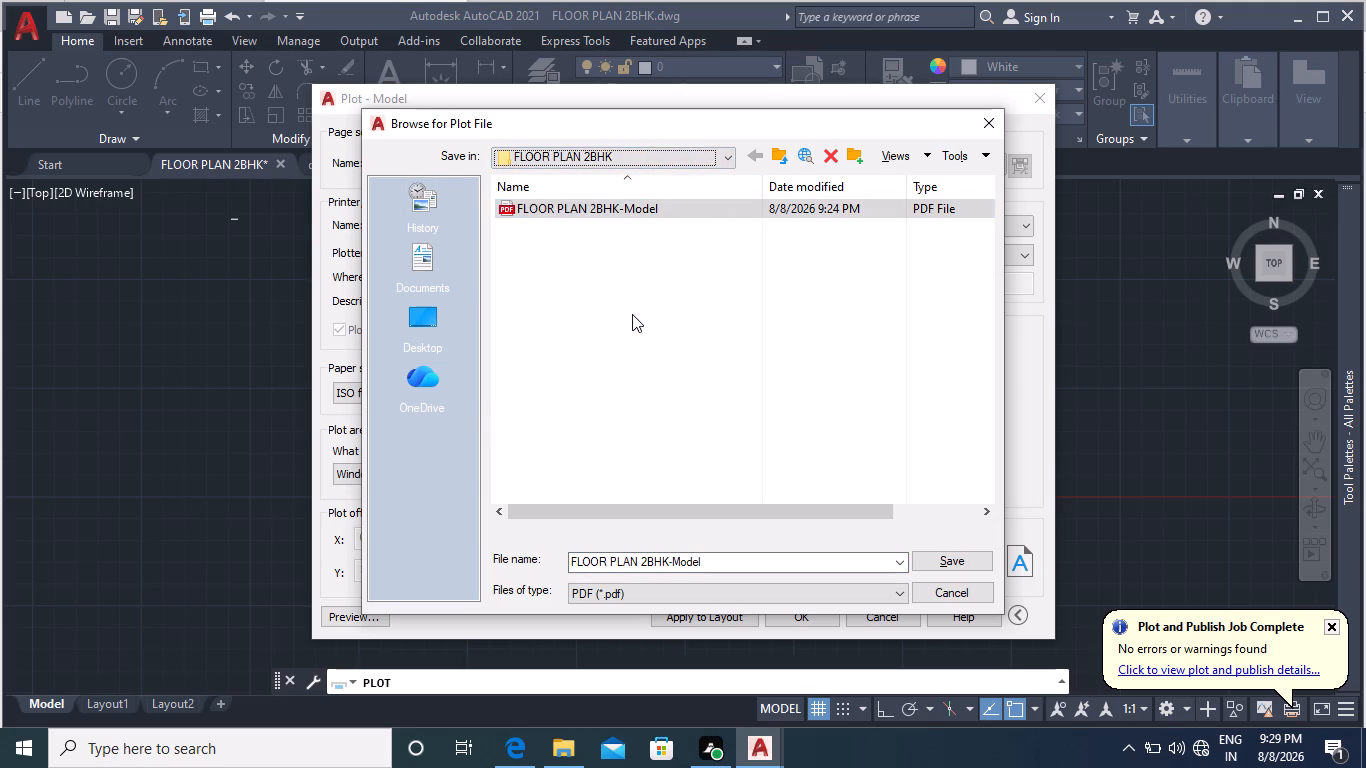
click(718, 564)
click(719, 560)
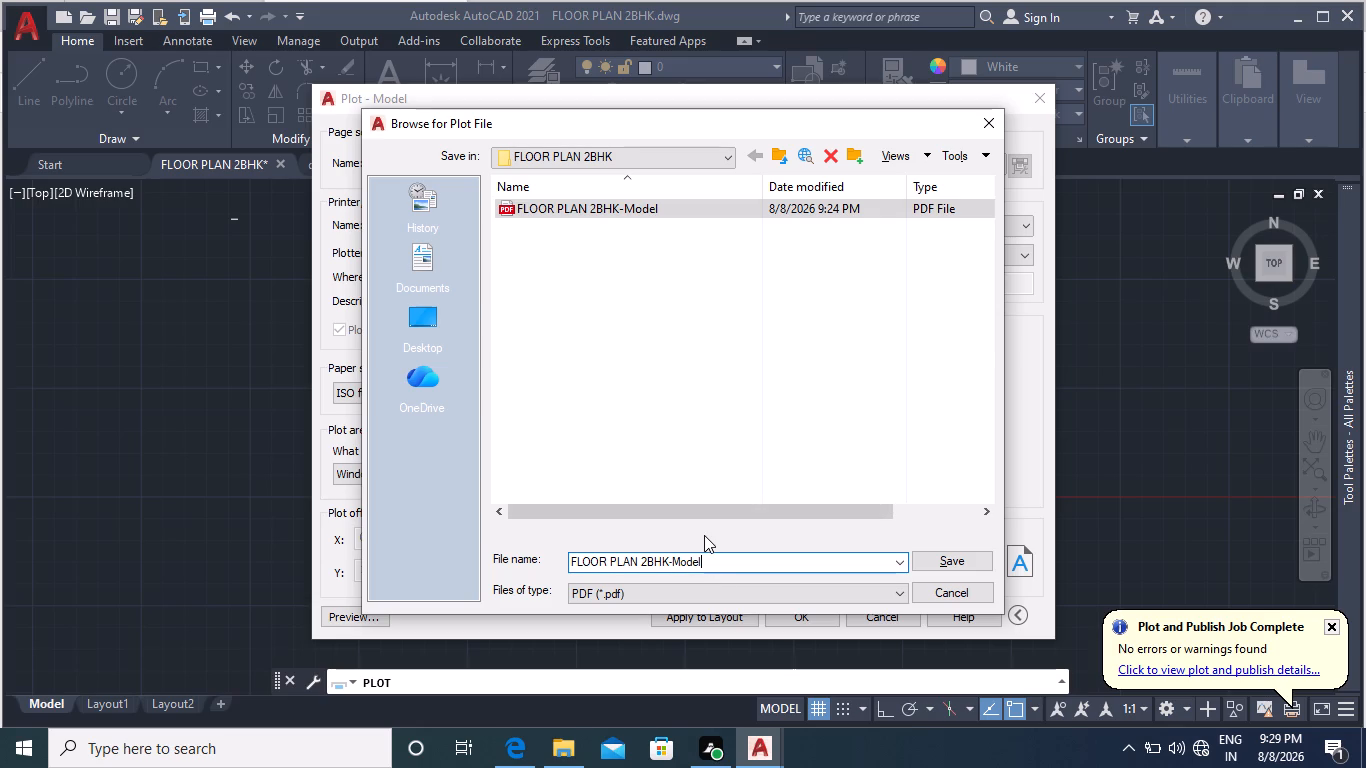
key(BackSpace)
key(BackSpace)
key(BackSpace)
key(BackSpace)
key(BackSpace)
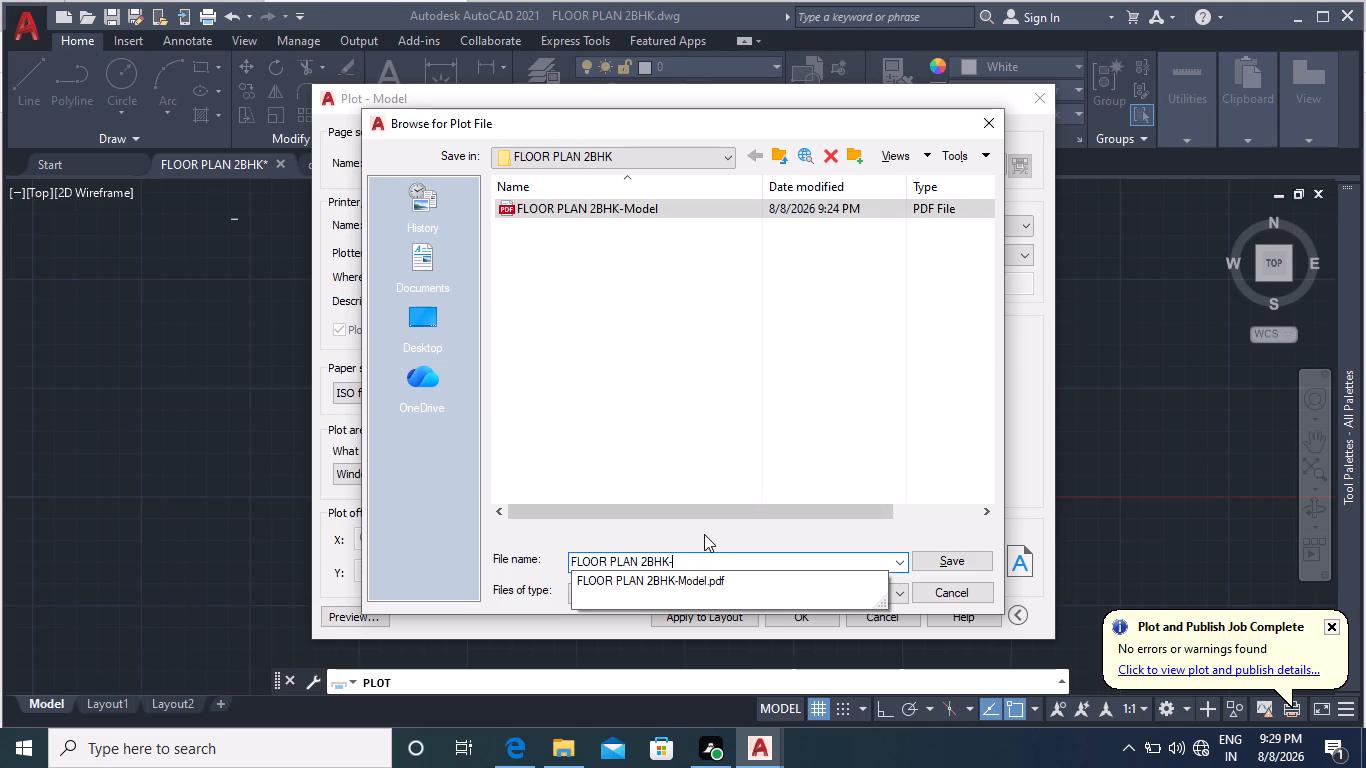
text(MO)
text(DE)
key(l)
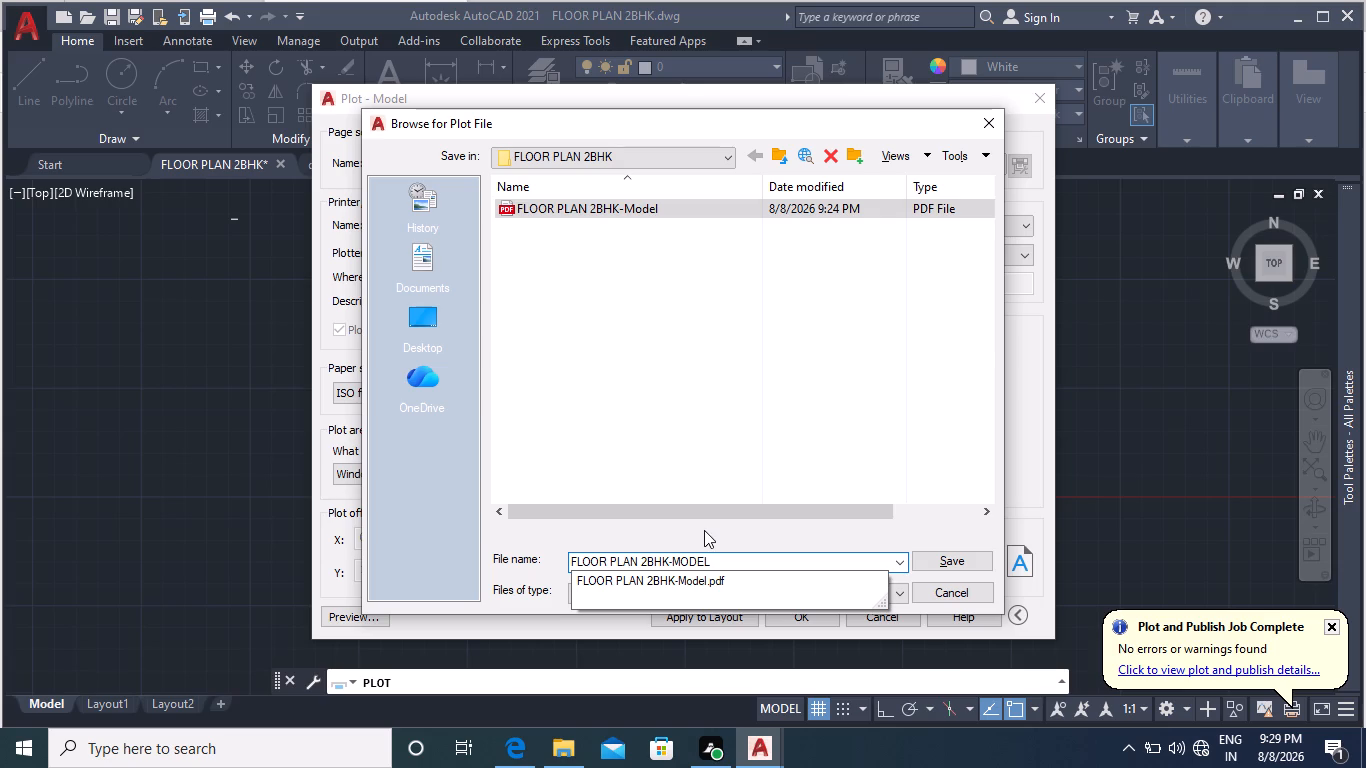
key(BackSpace)
key(BackSpace)
key(BackSpace)
key(BackSpace)
key(BackSpace)
click(691, 580)
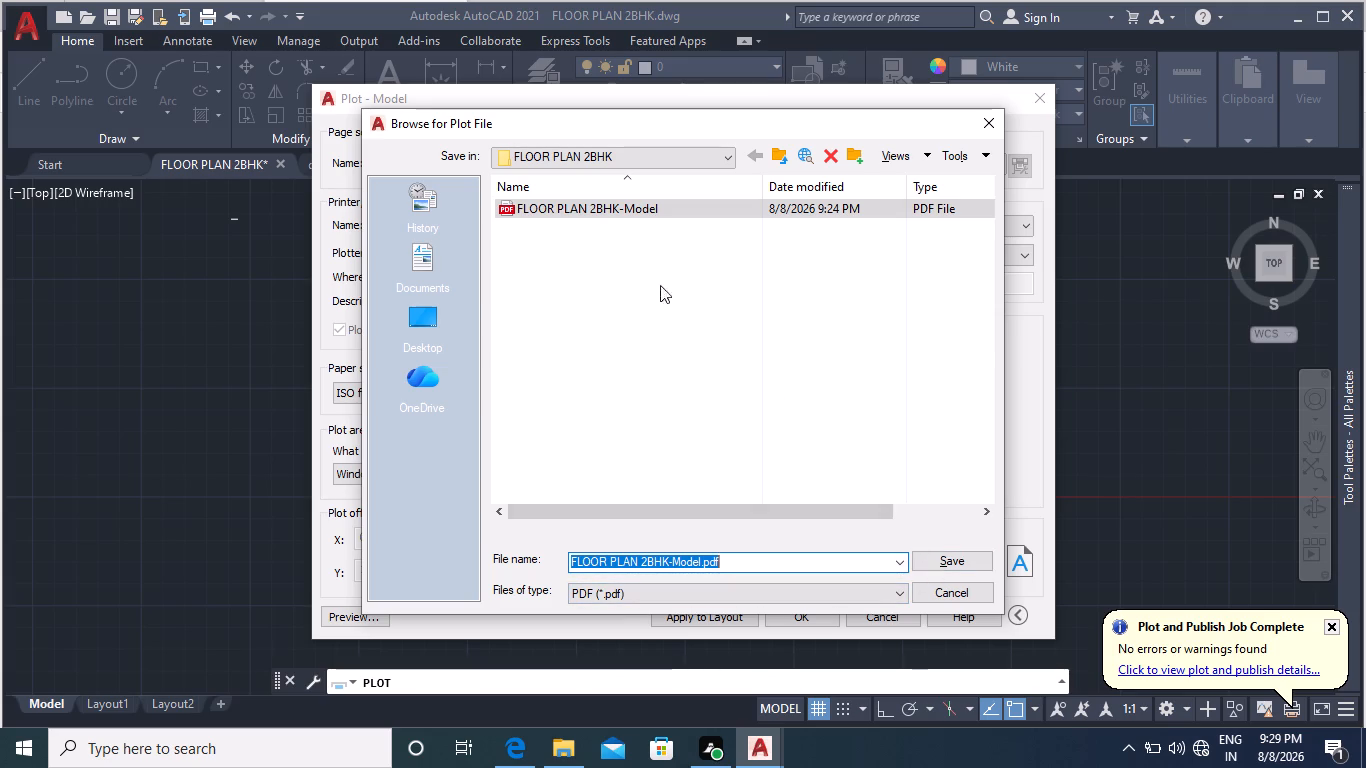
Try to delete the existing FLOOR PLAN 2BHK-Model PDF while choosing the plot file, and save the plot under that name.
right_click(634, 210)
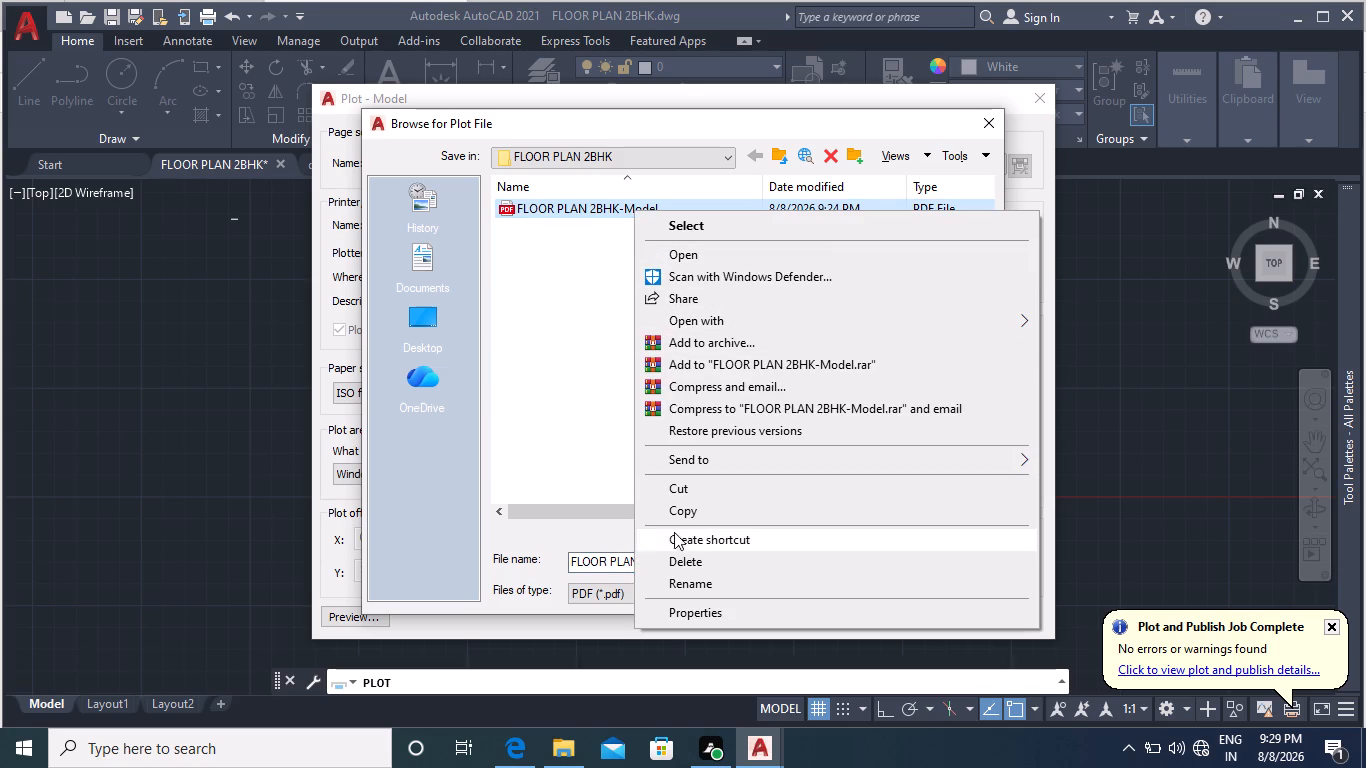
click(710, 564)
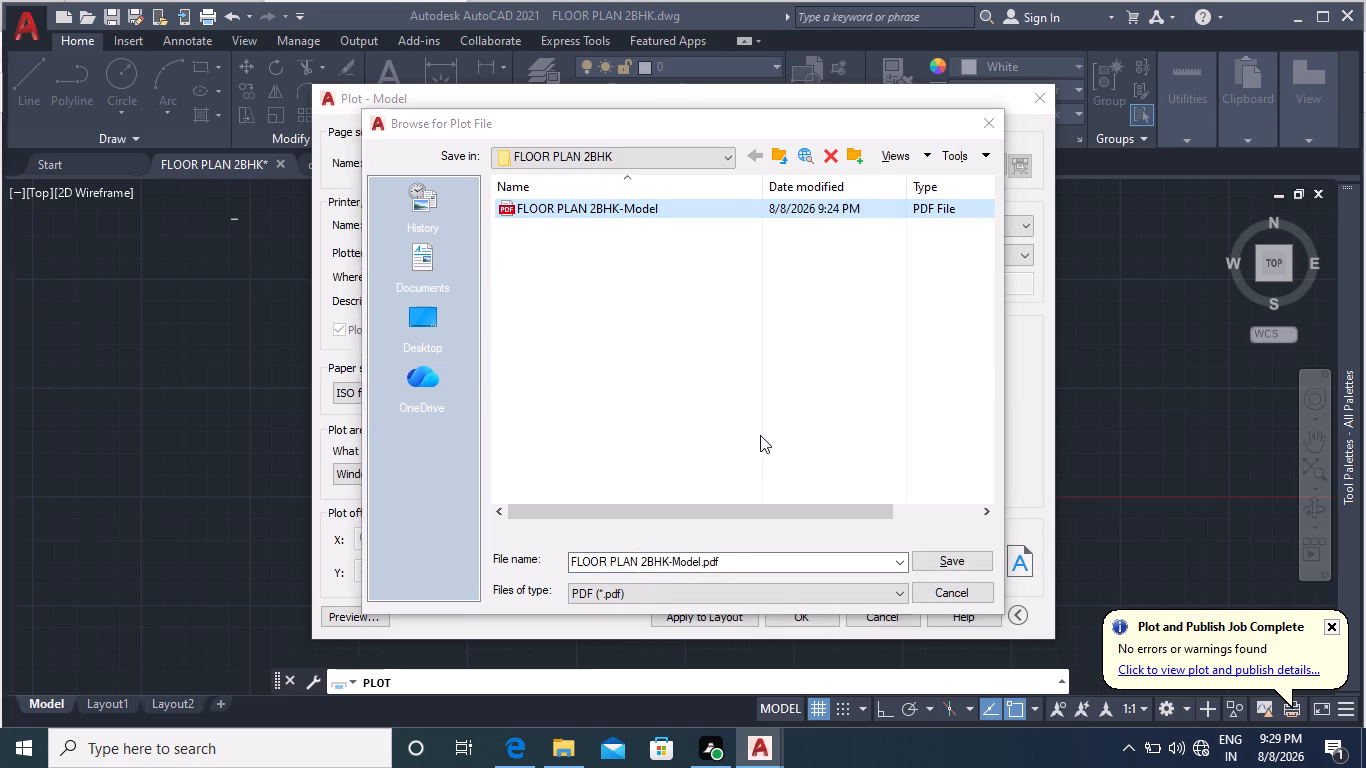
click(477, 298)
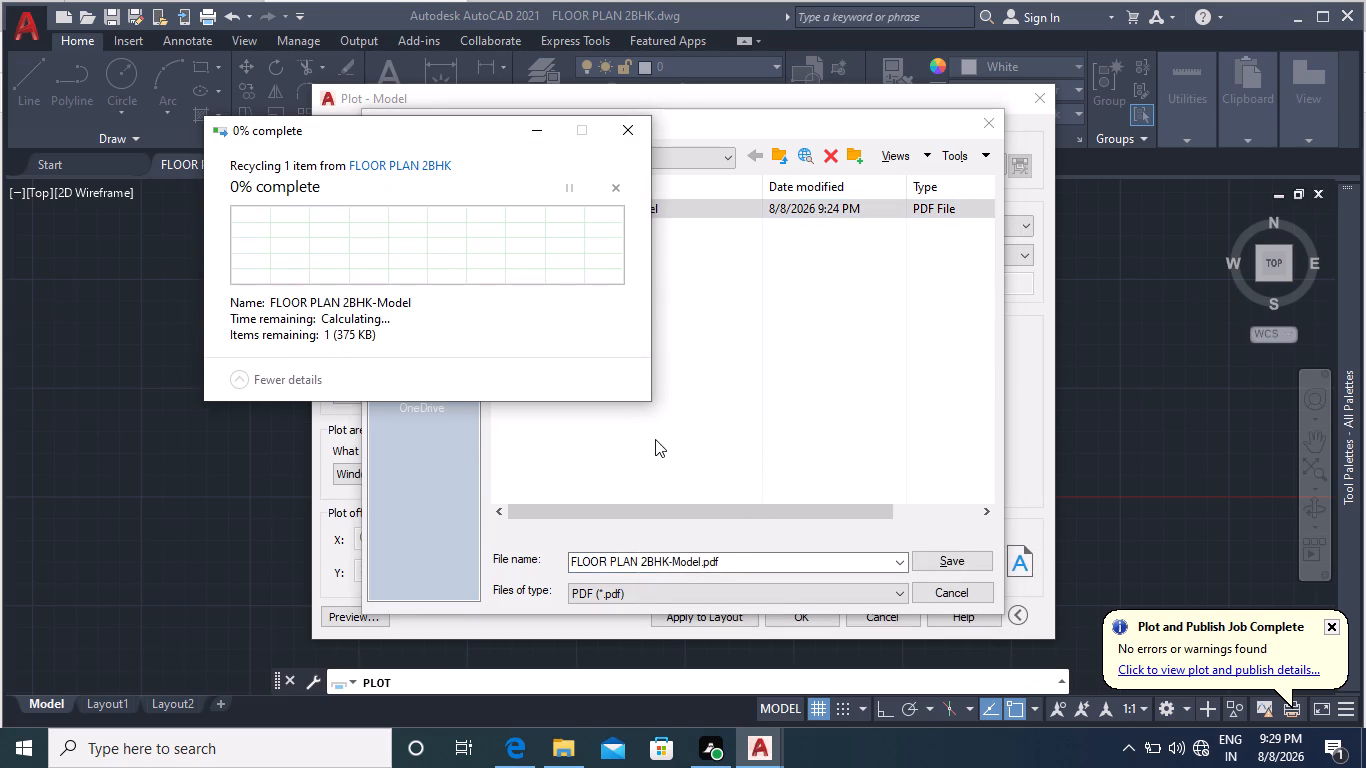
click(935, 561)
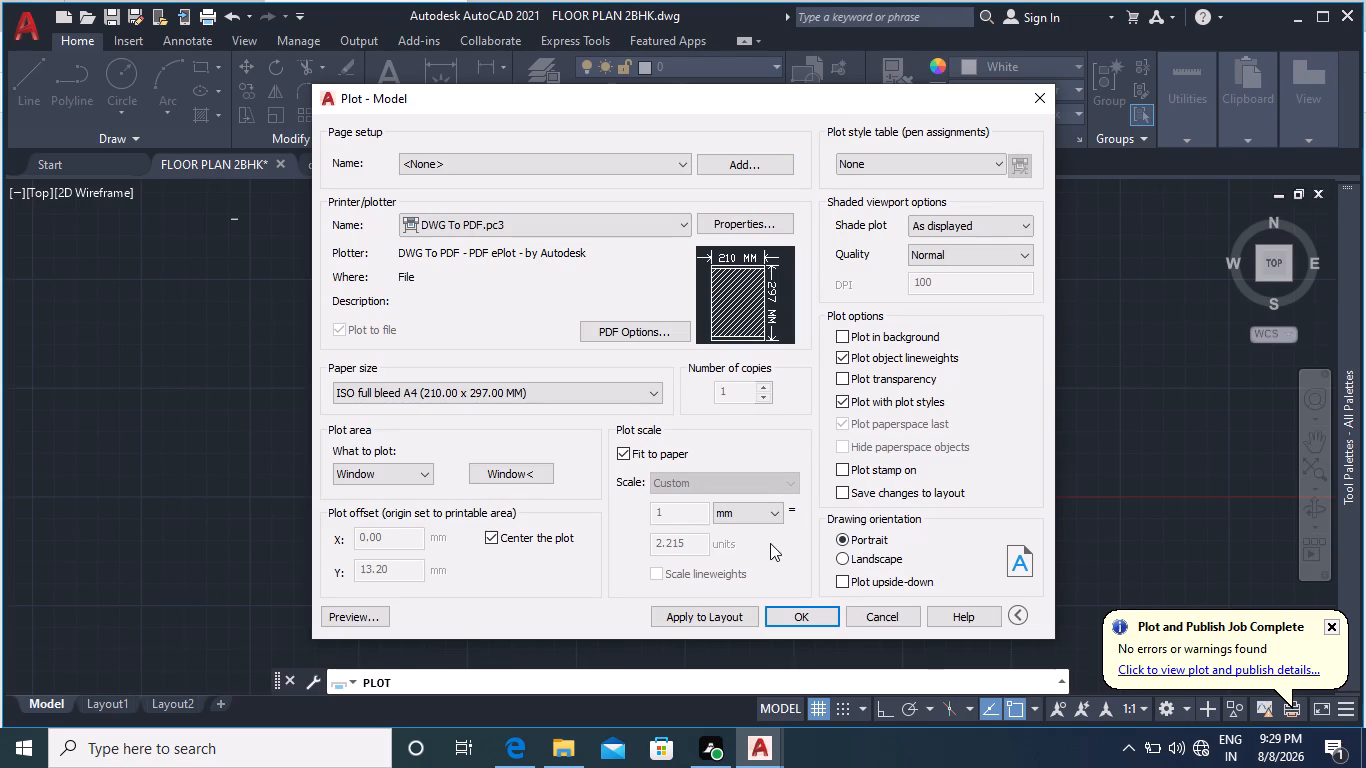
Switch to File Explorer, refresh the FLOOR PLAN 2BHK folder, and open its FLOOR PLAN 2BHK-Model PDF to check the plan.
click(556, 745)
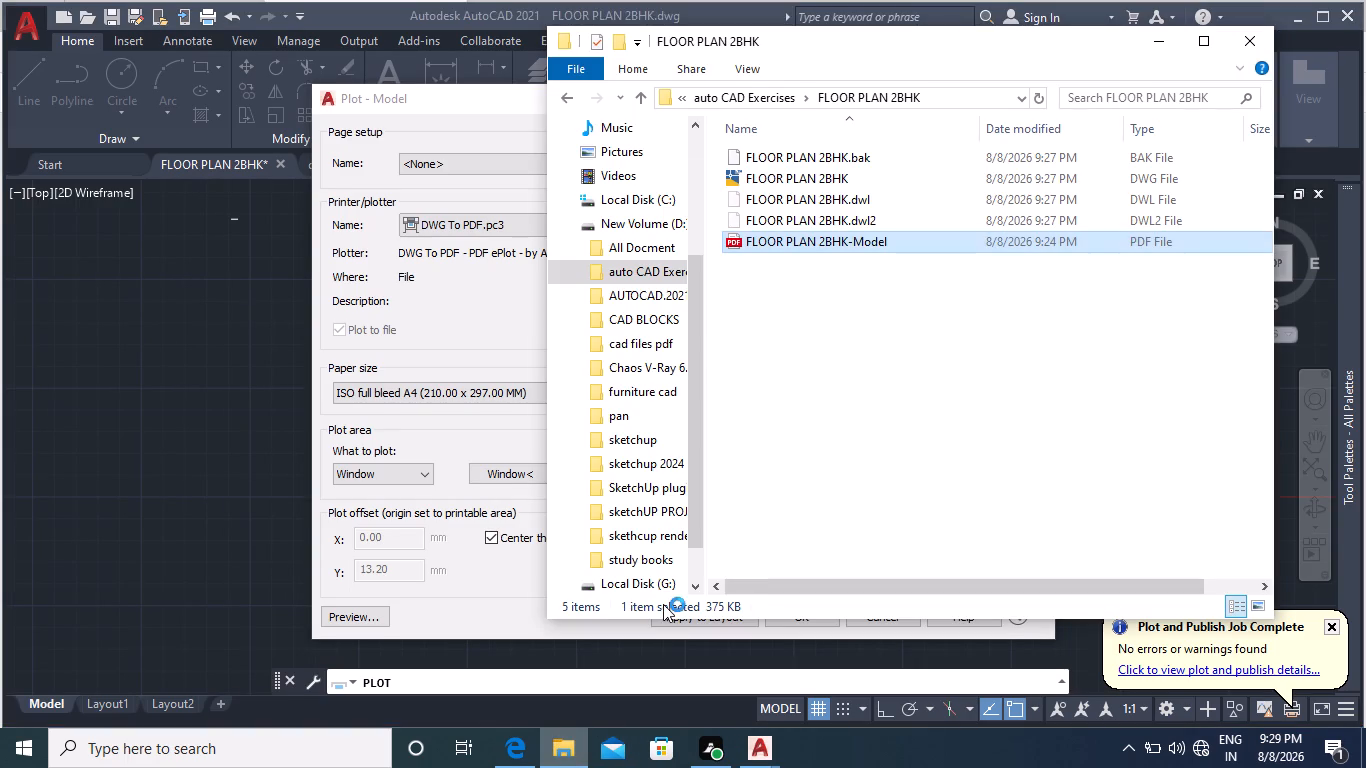
right_click(771, 329)
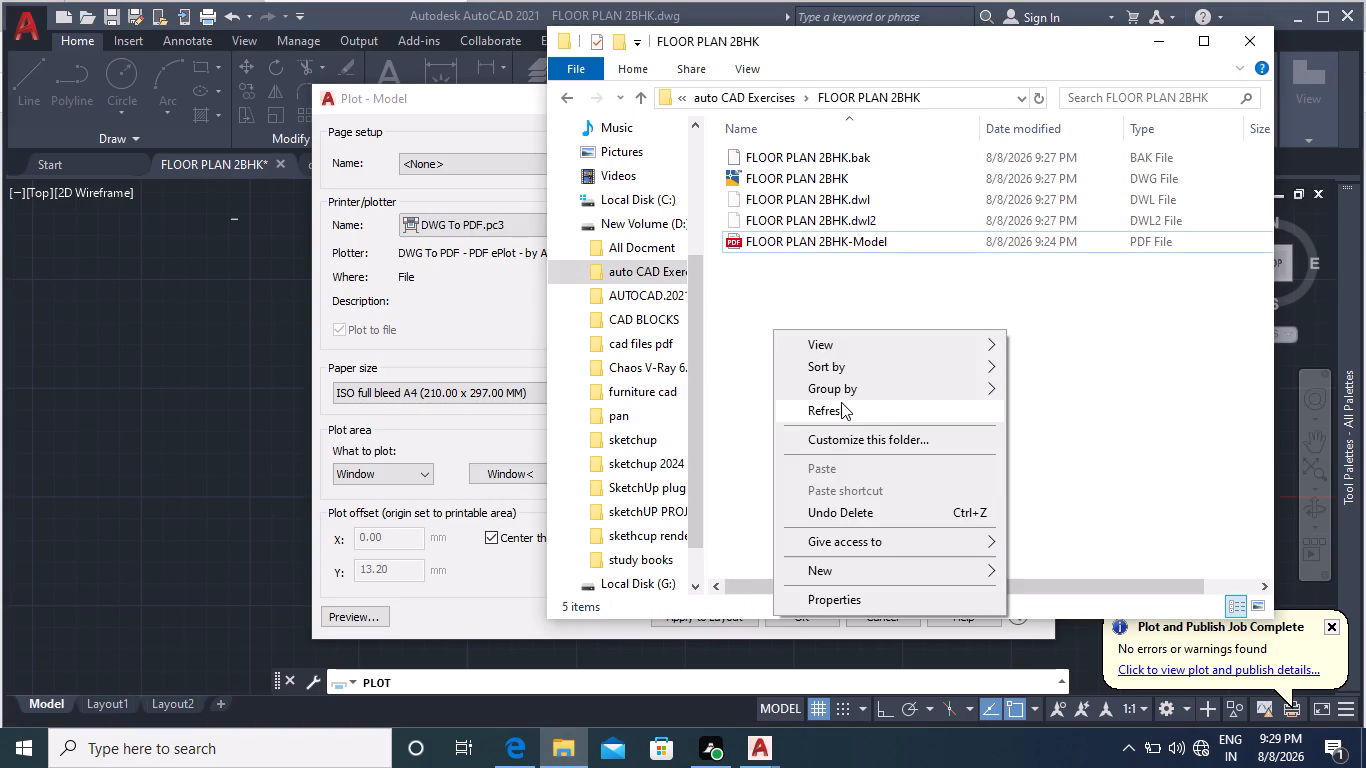
click(841, 402)
right_click(811, 289)
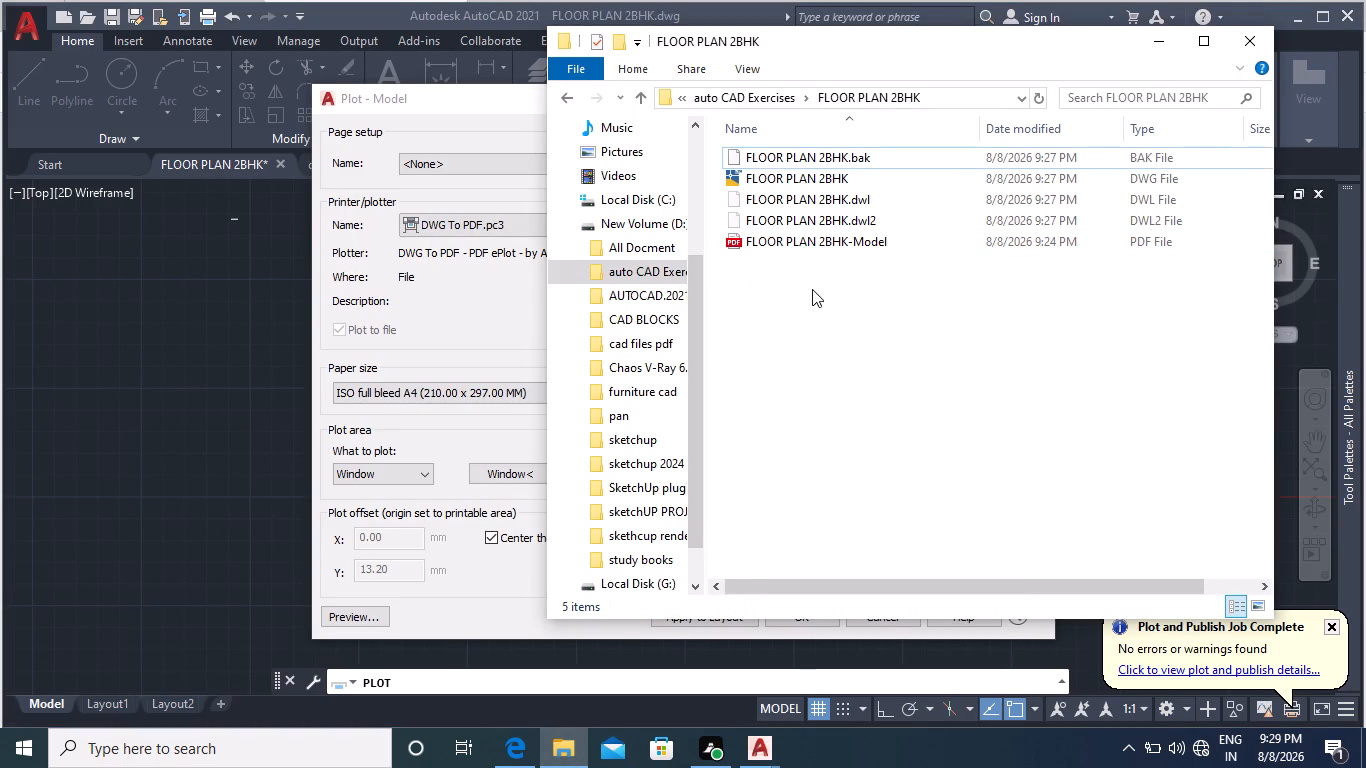
click(859, 372)
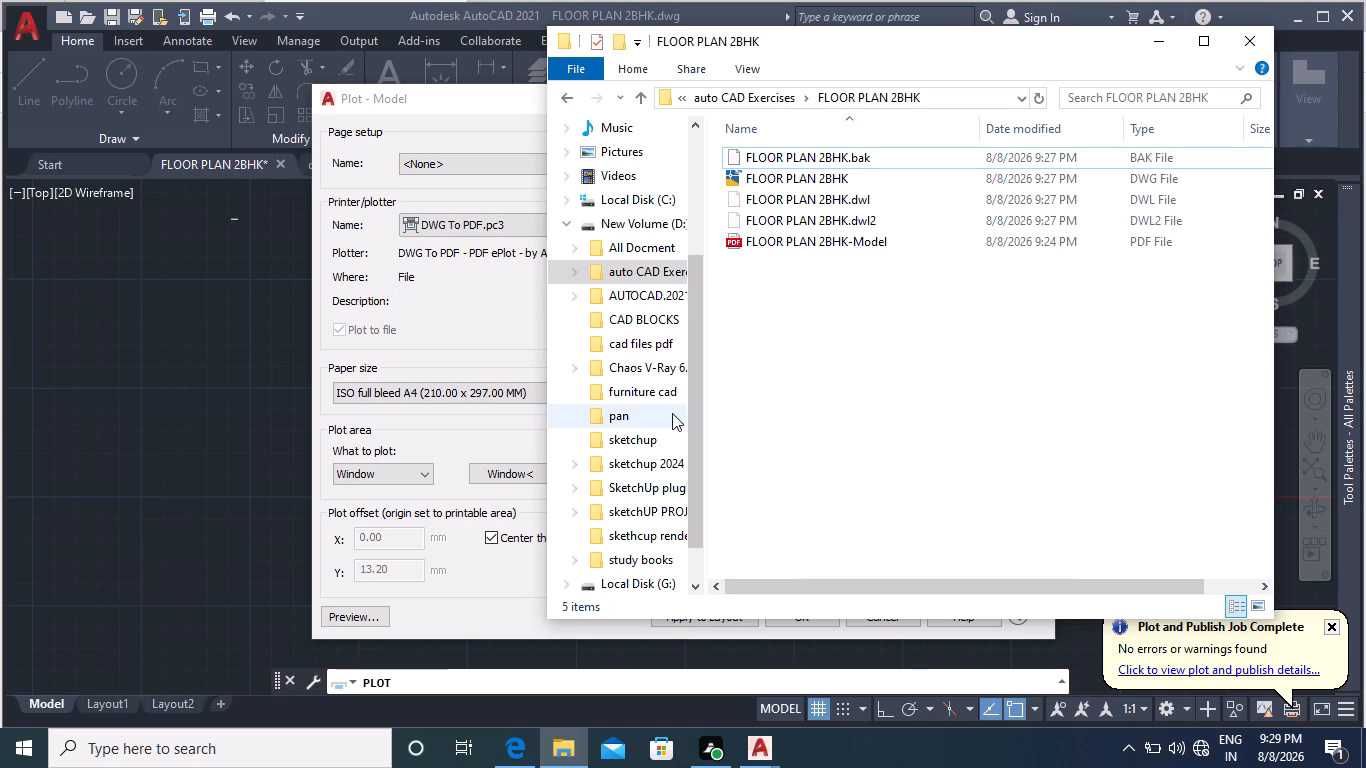
click(635, 219)
double_click(773, 175)
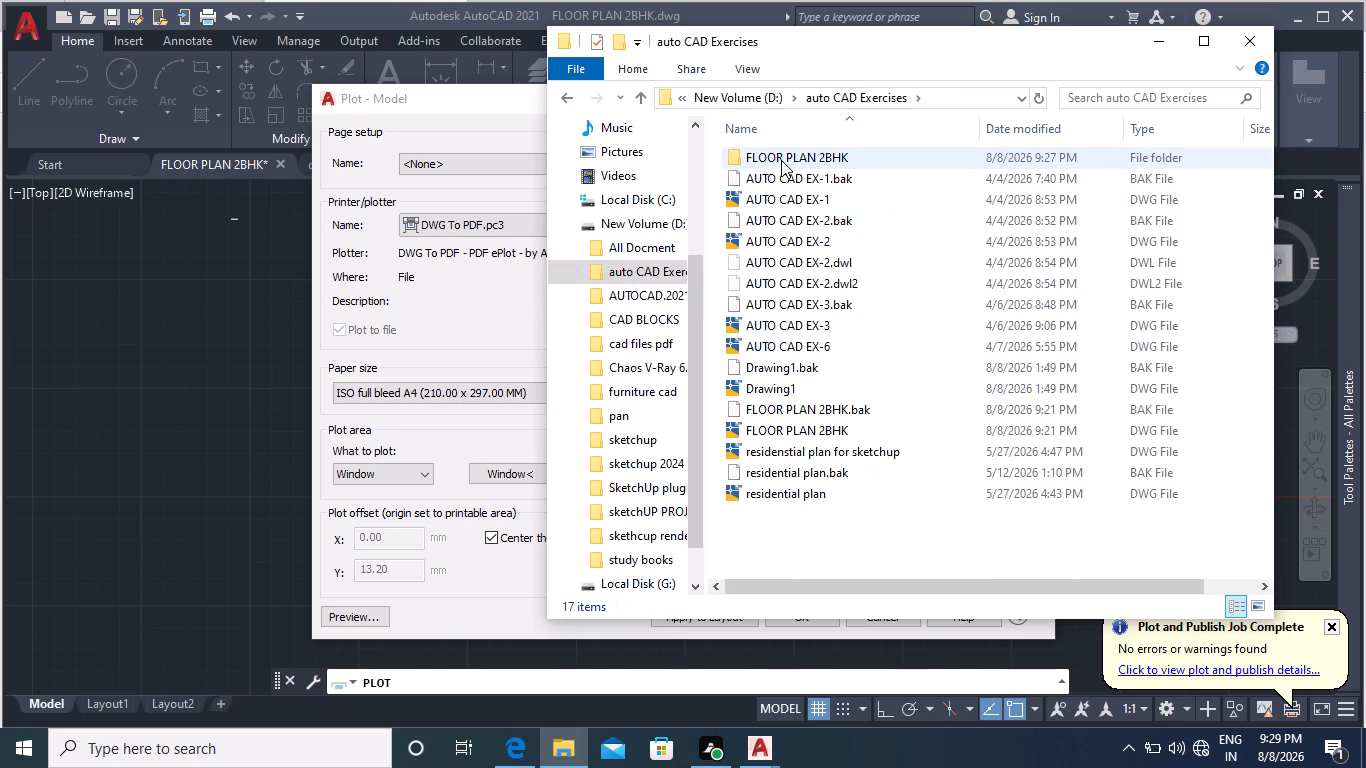
double_click(781, 160)
double_click(779, 236)
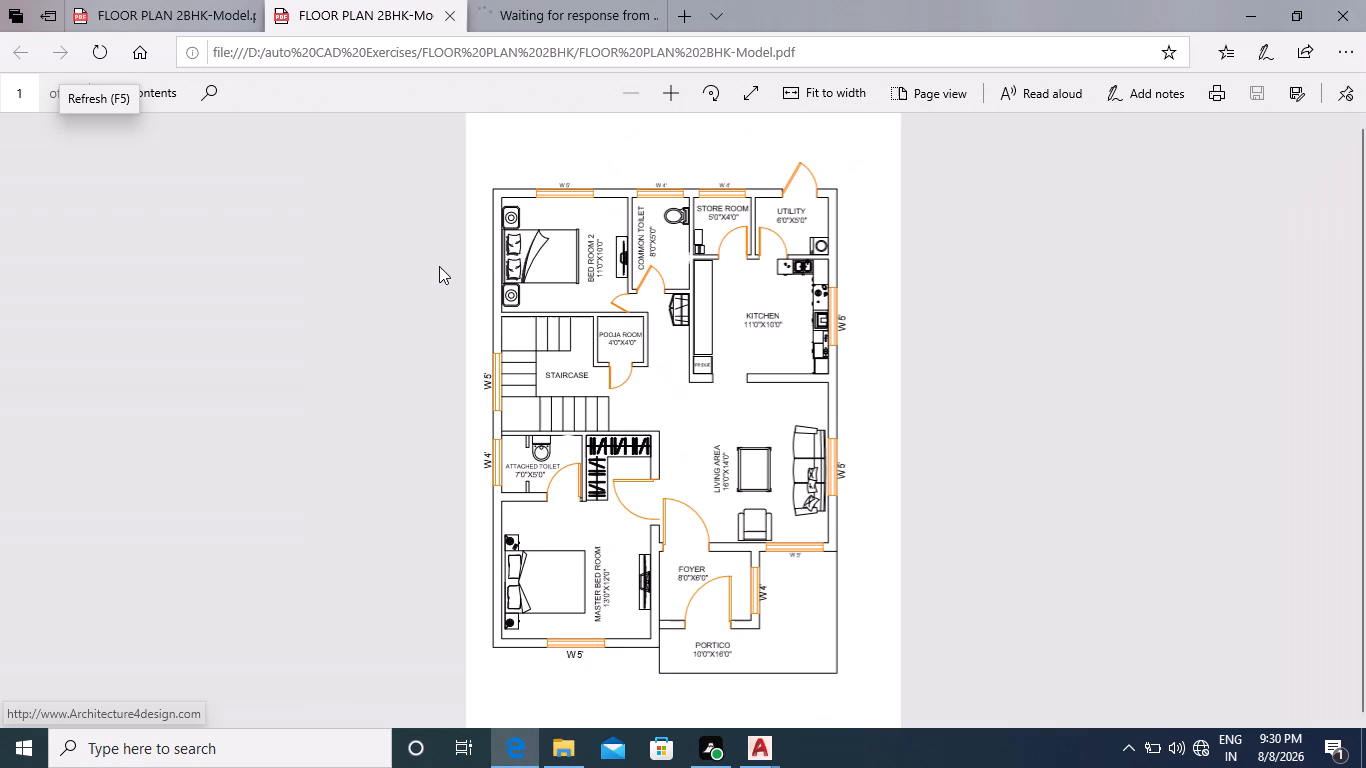
Close every open browser copy of the FLOOR PLAN 2BHK-Model PDF.
click(448, 12)
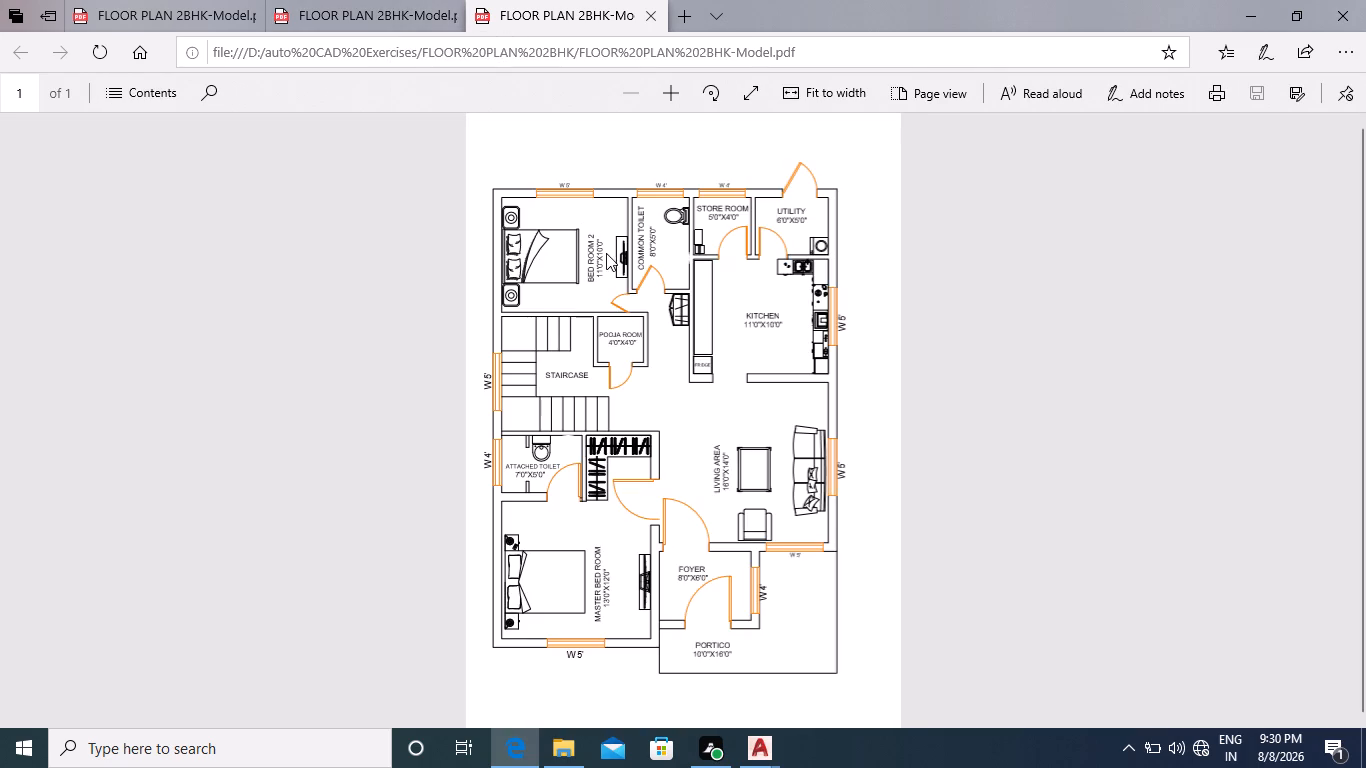
click(649, 16)
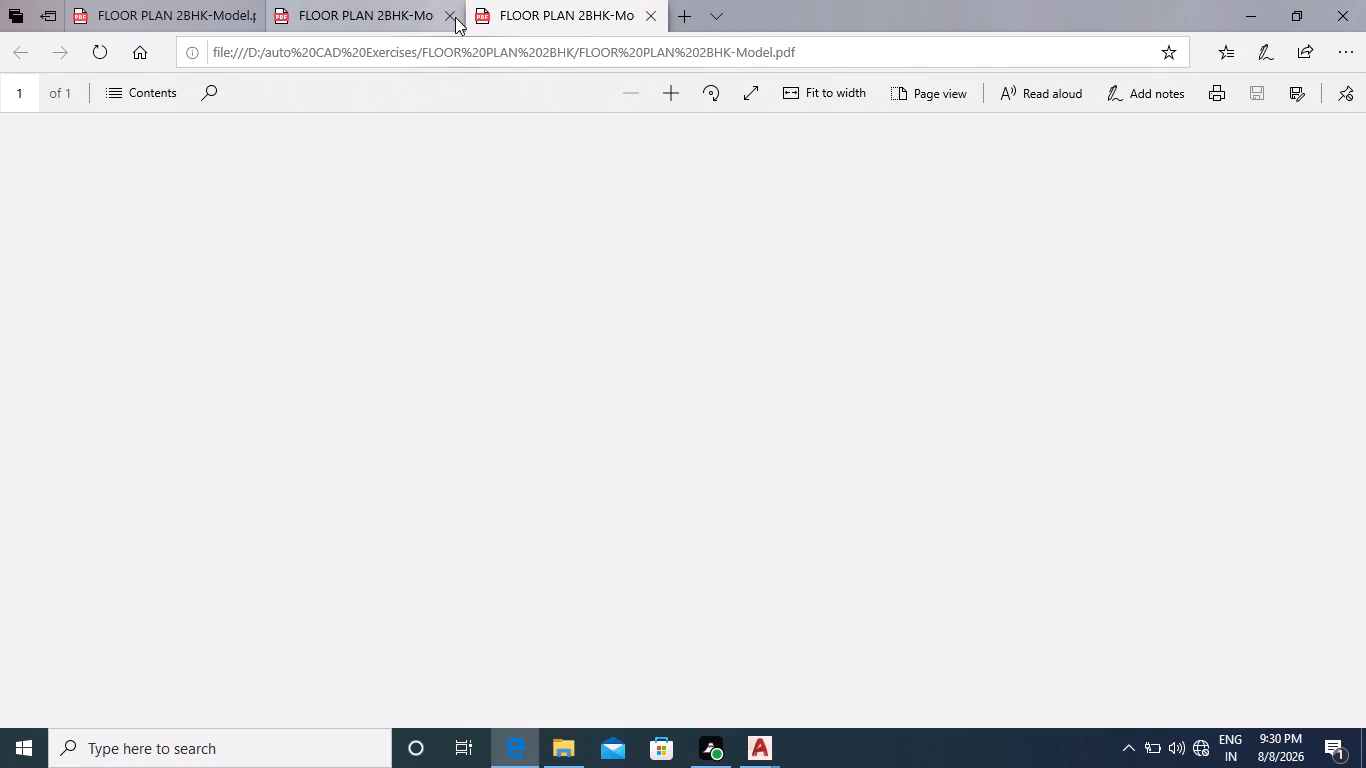
click(452, 14)
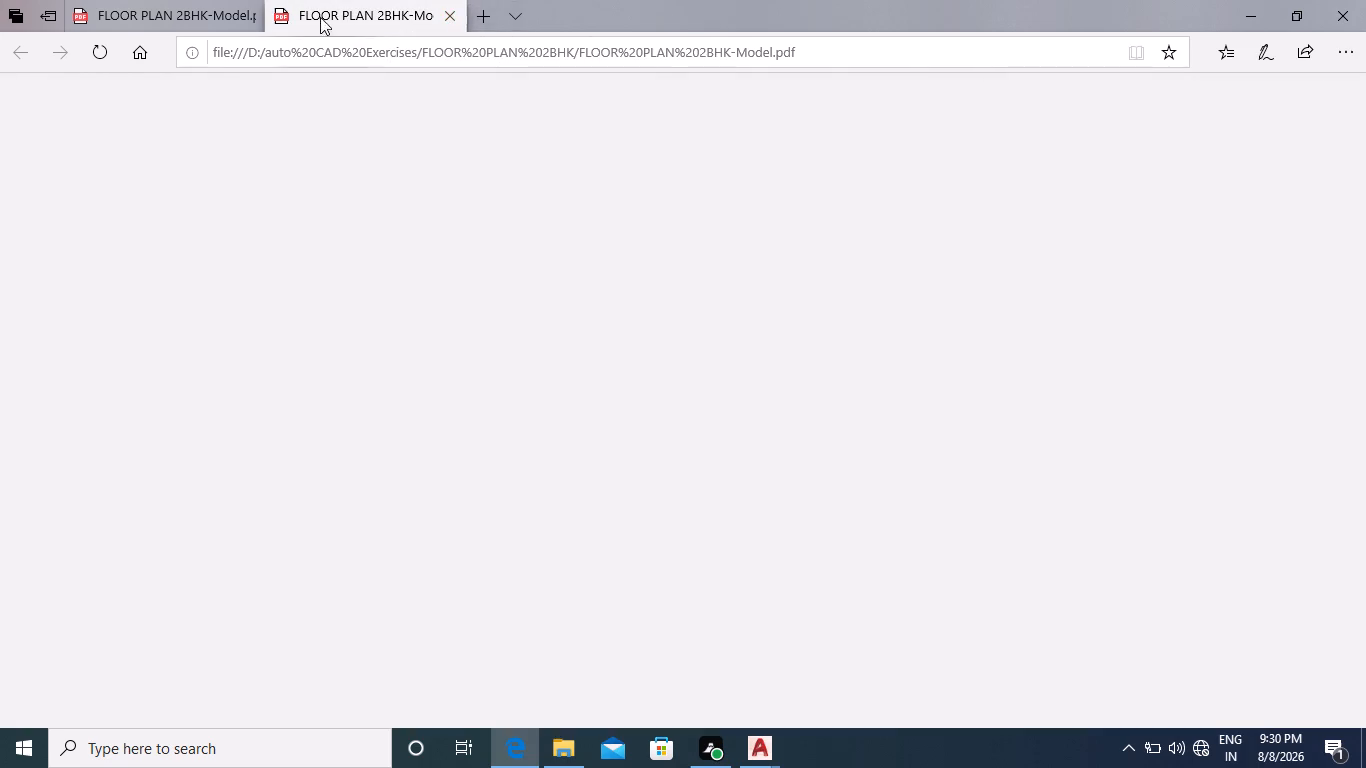
click(251, 19)
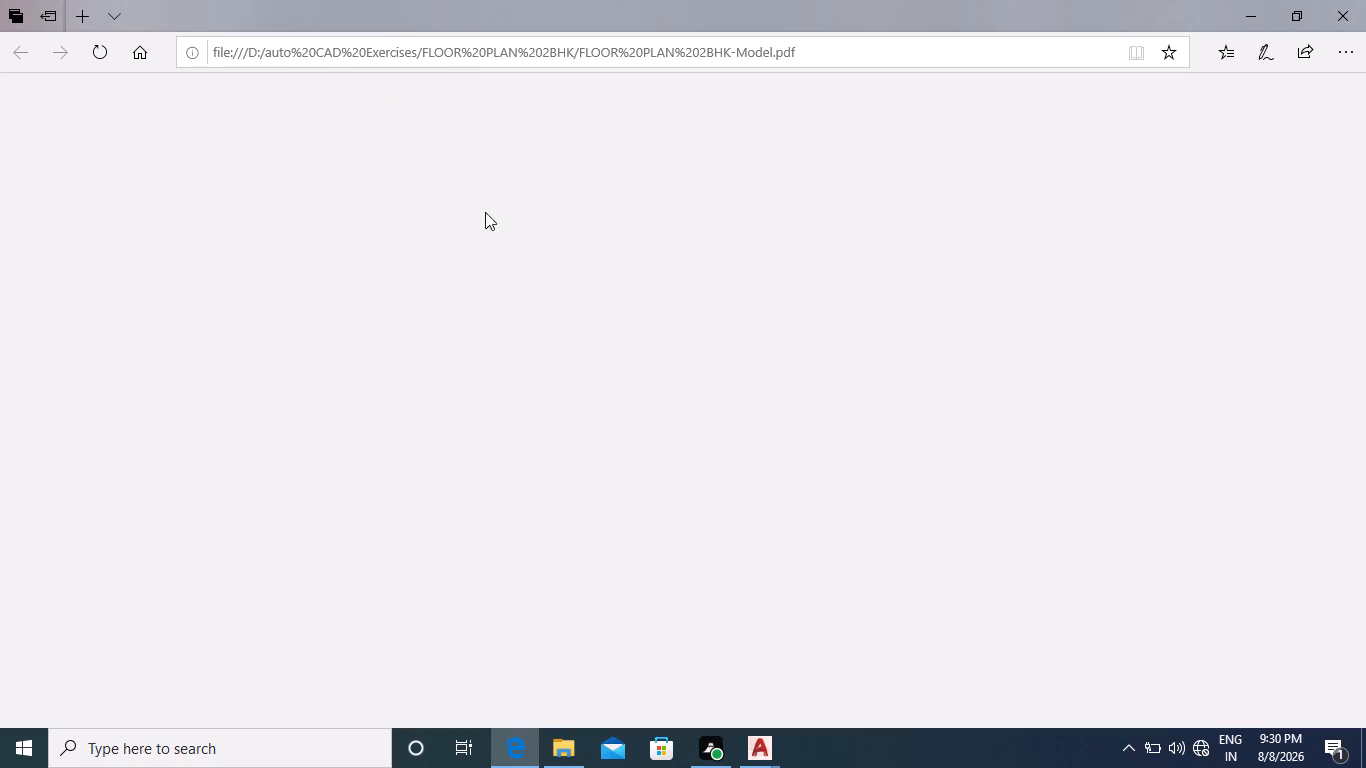
Delete the old FLOOR PLAN 2BHK-Model PDF from the FLOOR PLAN 2BHK folder and return to AutoCAD.
right_click(800, 242)
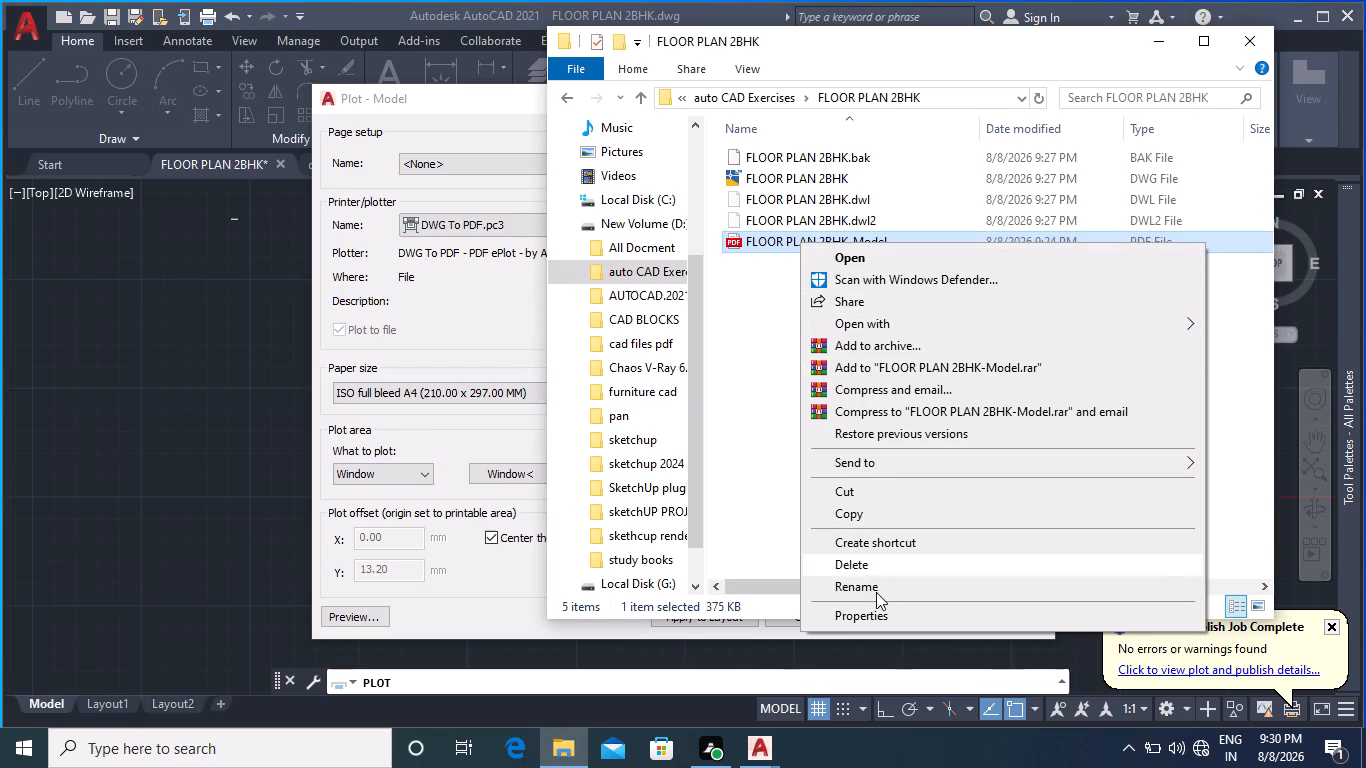
click(868, 564)
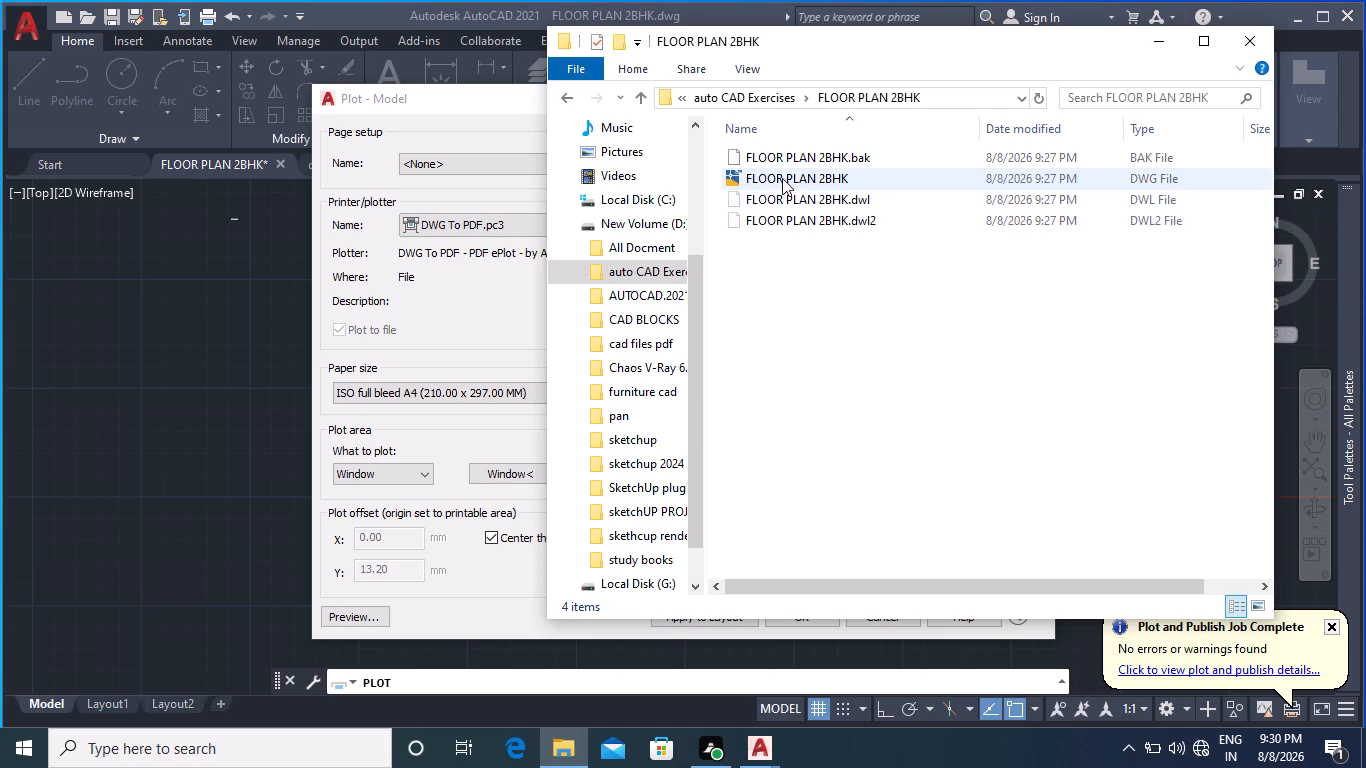
click(1166, 45)
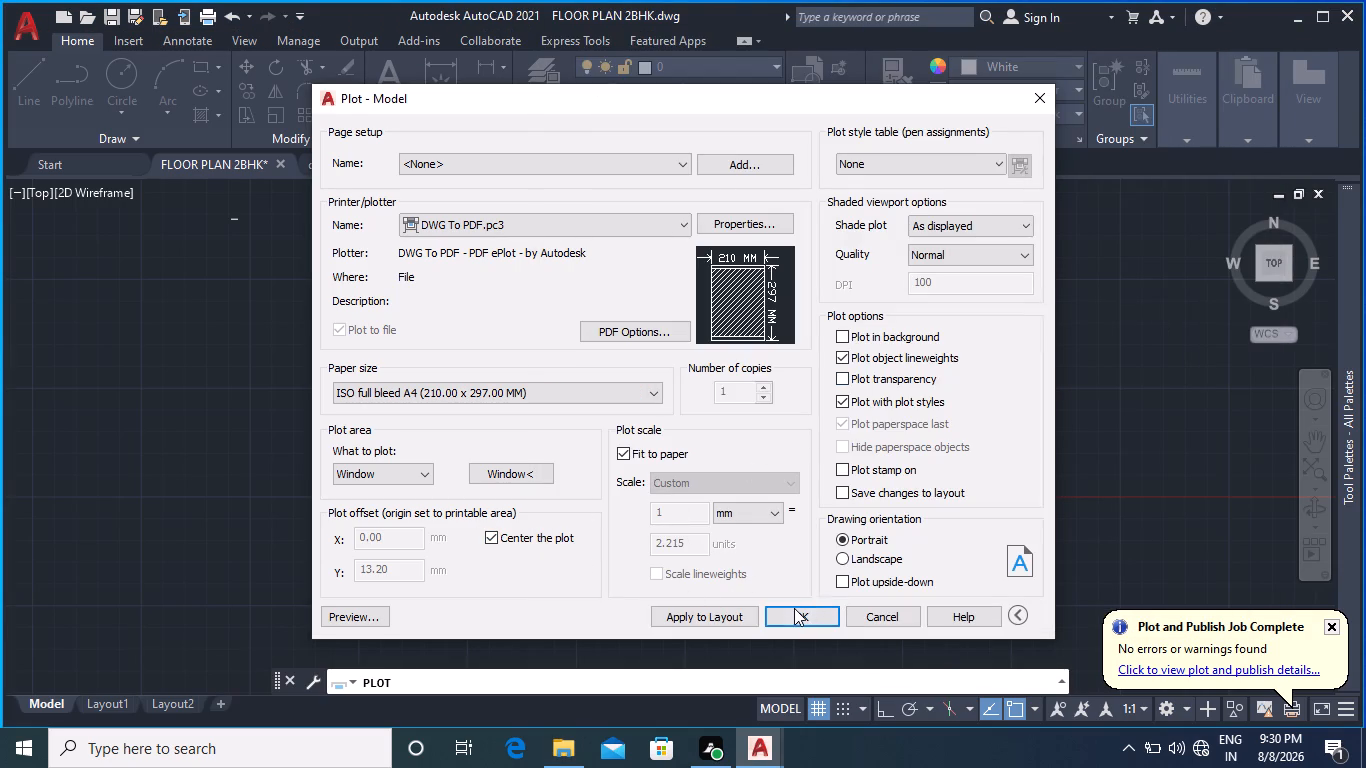
Plot the floor plan to FLOOR PLAN 2BHK-Model.pdf in the FLOOR PLAN 2BHK folder.
click(794, 608)
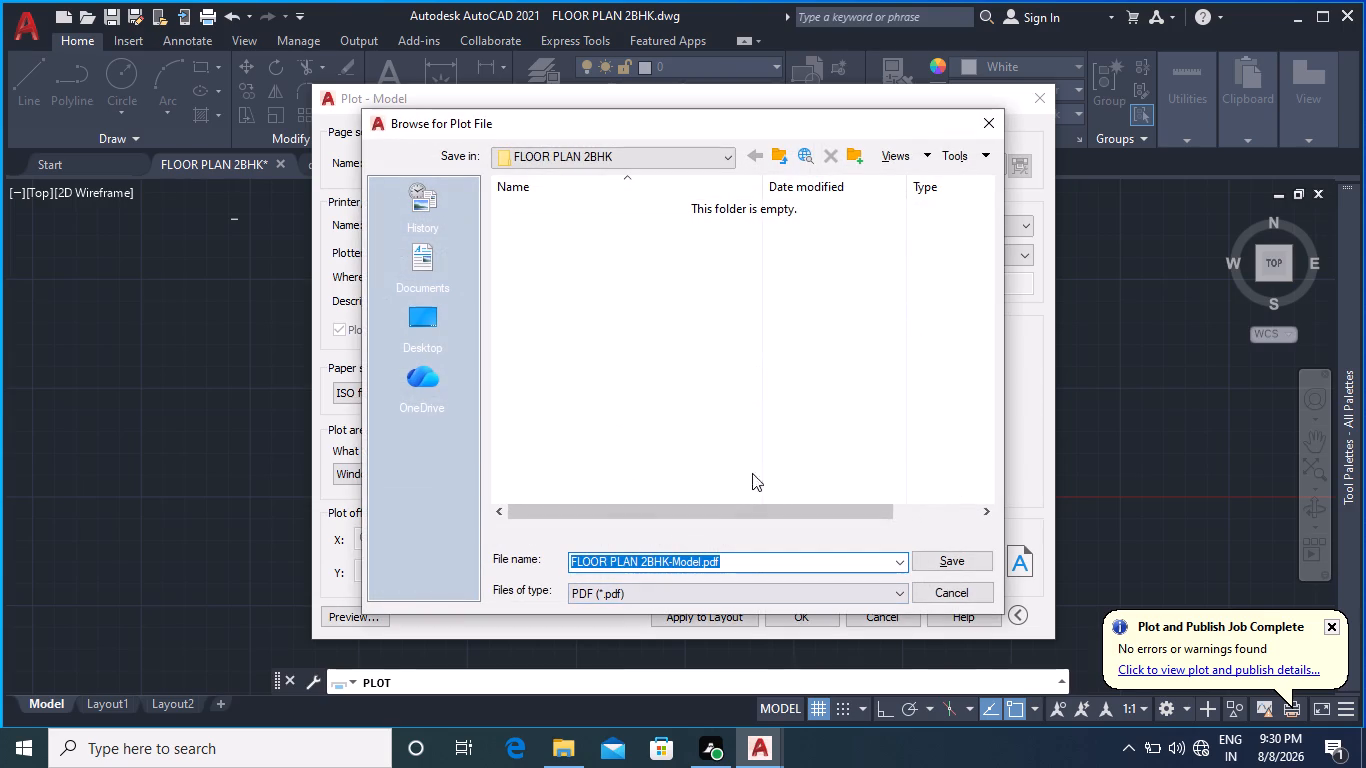
click(937, 559)
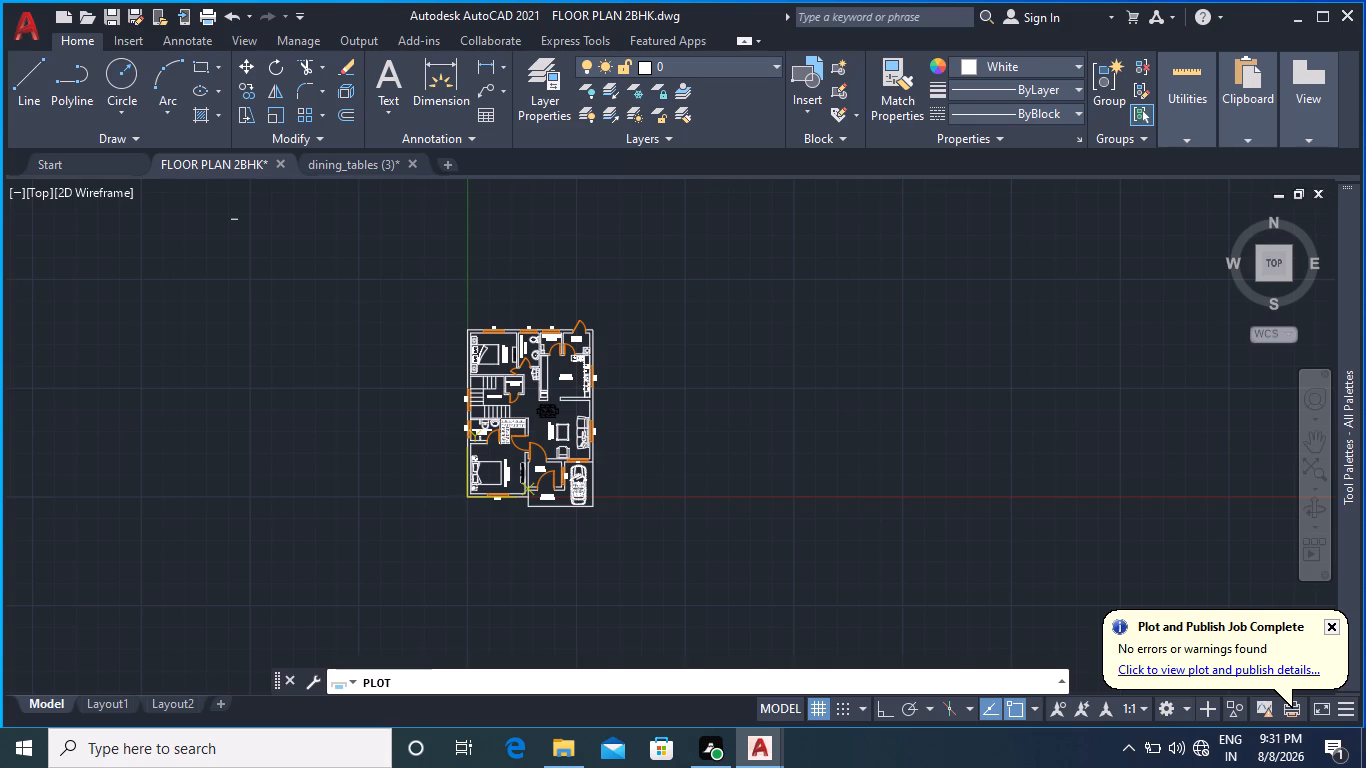
key(Escape)
key(Escape)
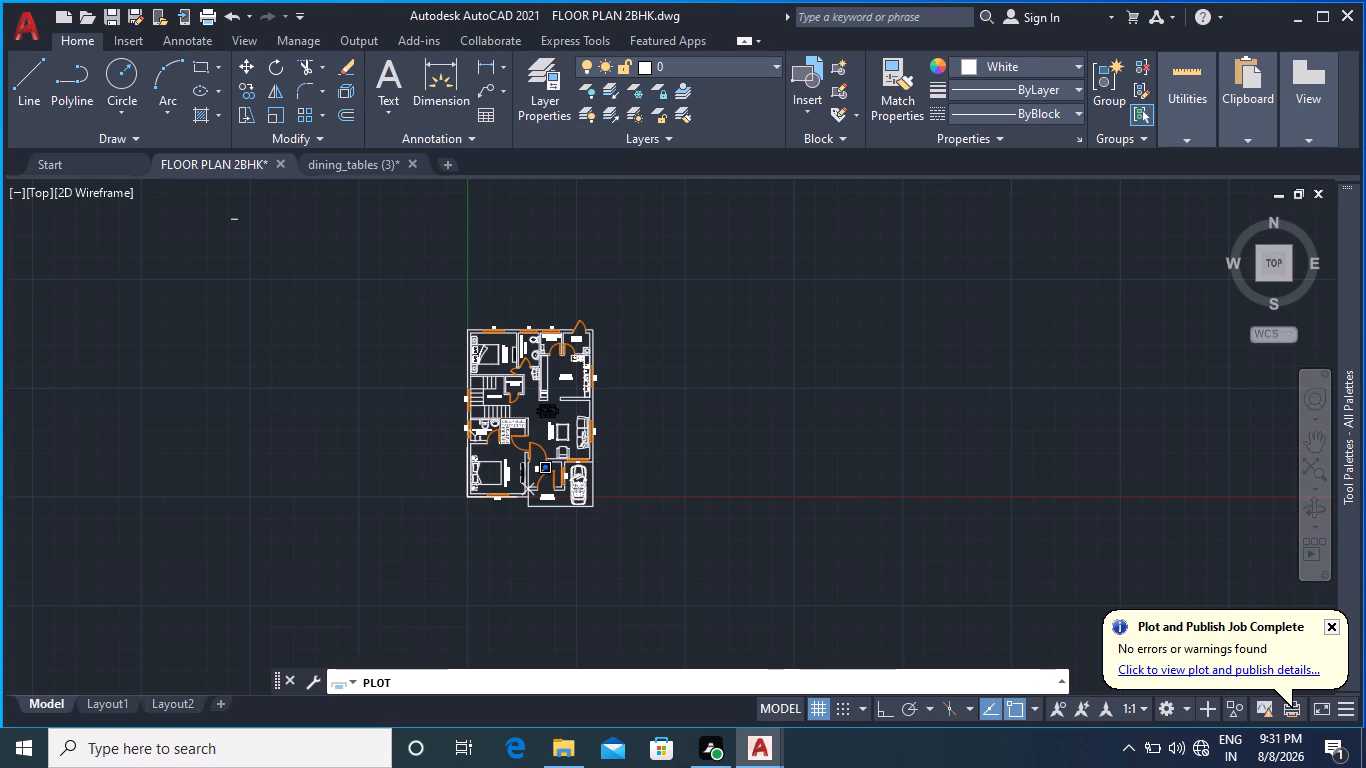
key(Escape)
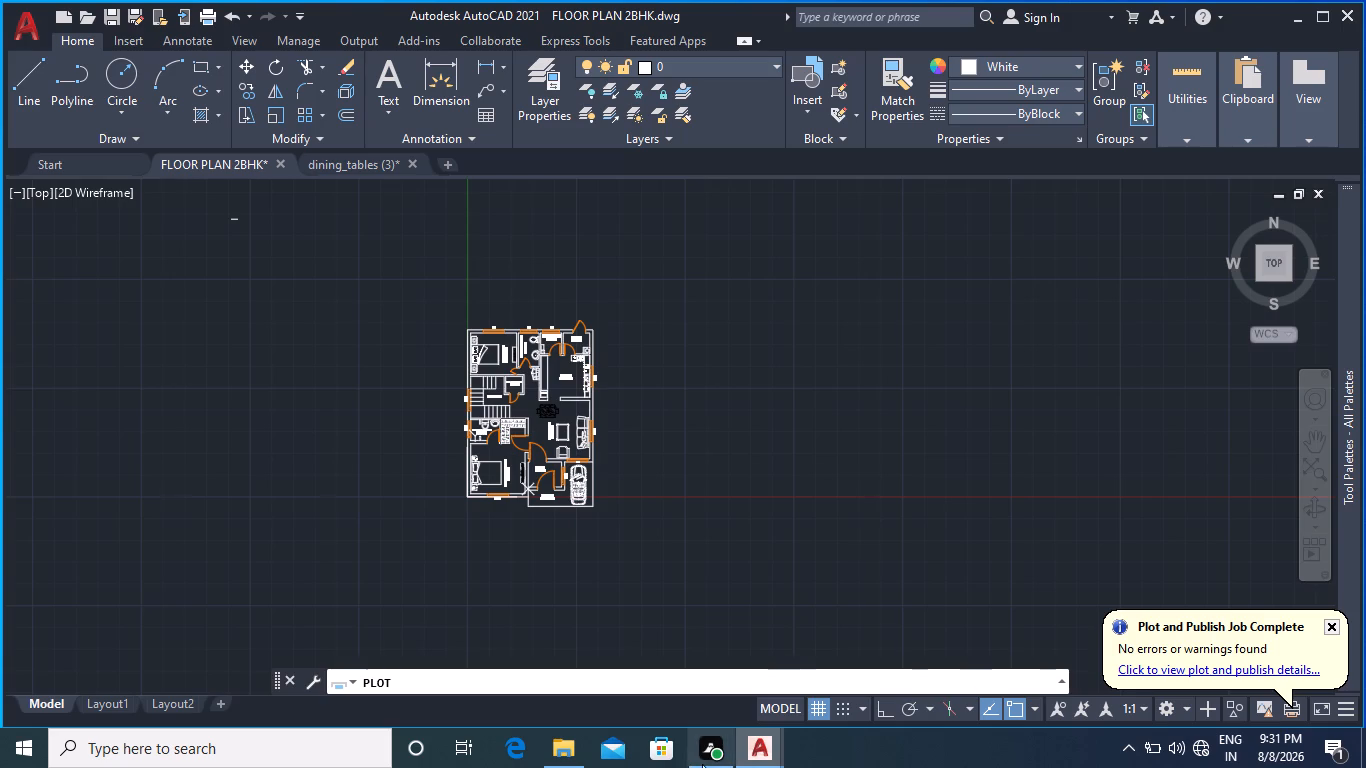
Switch to File Explorer and refresh the FLOOR PLAN 2BHK folder to look for the newly plotted PDF.
click(571, 751)
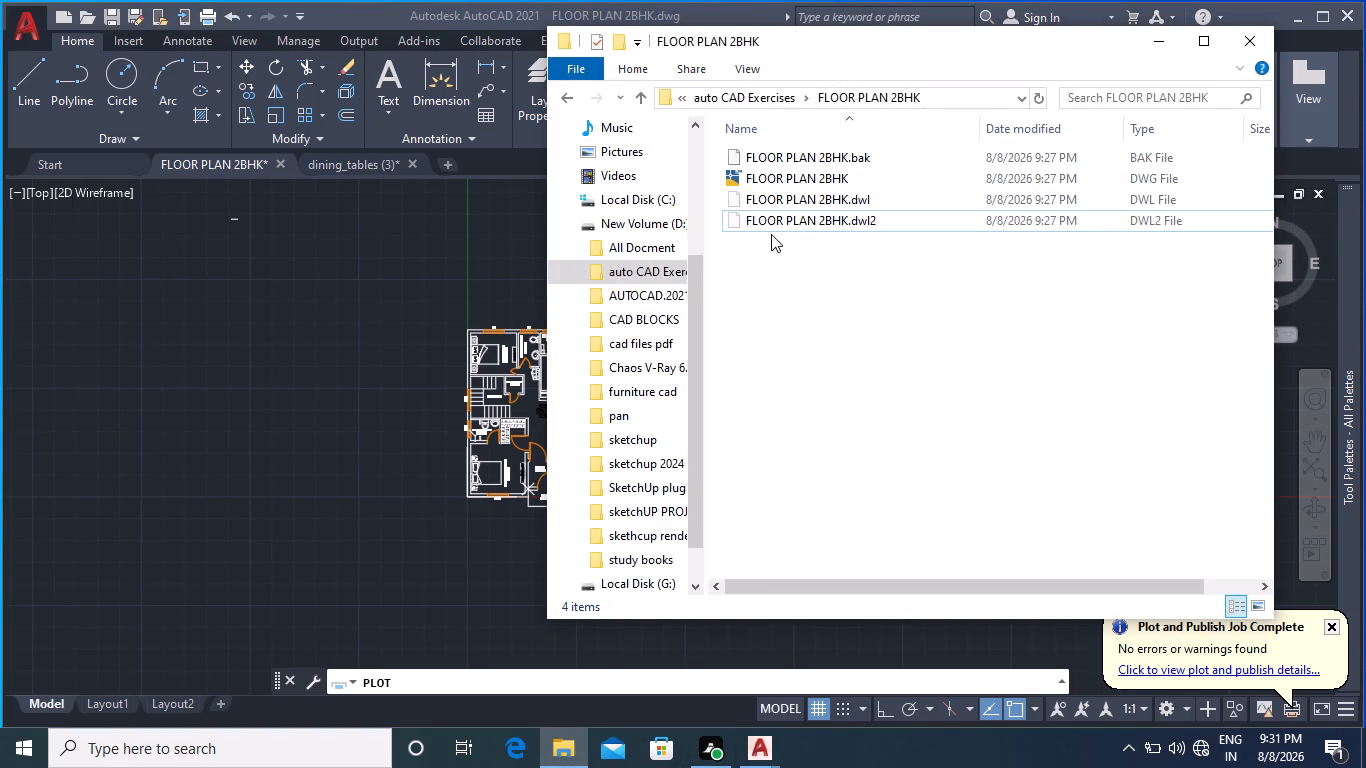
right_click(888, 391)
click(981, 472)
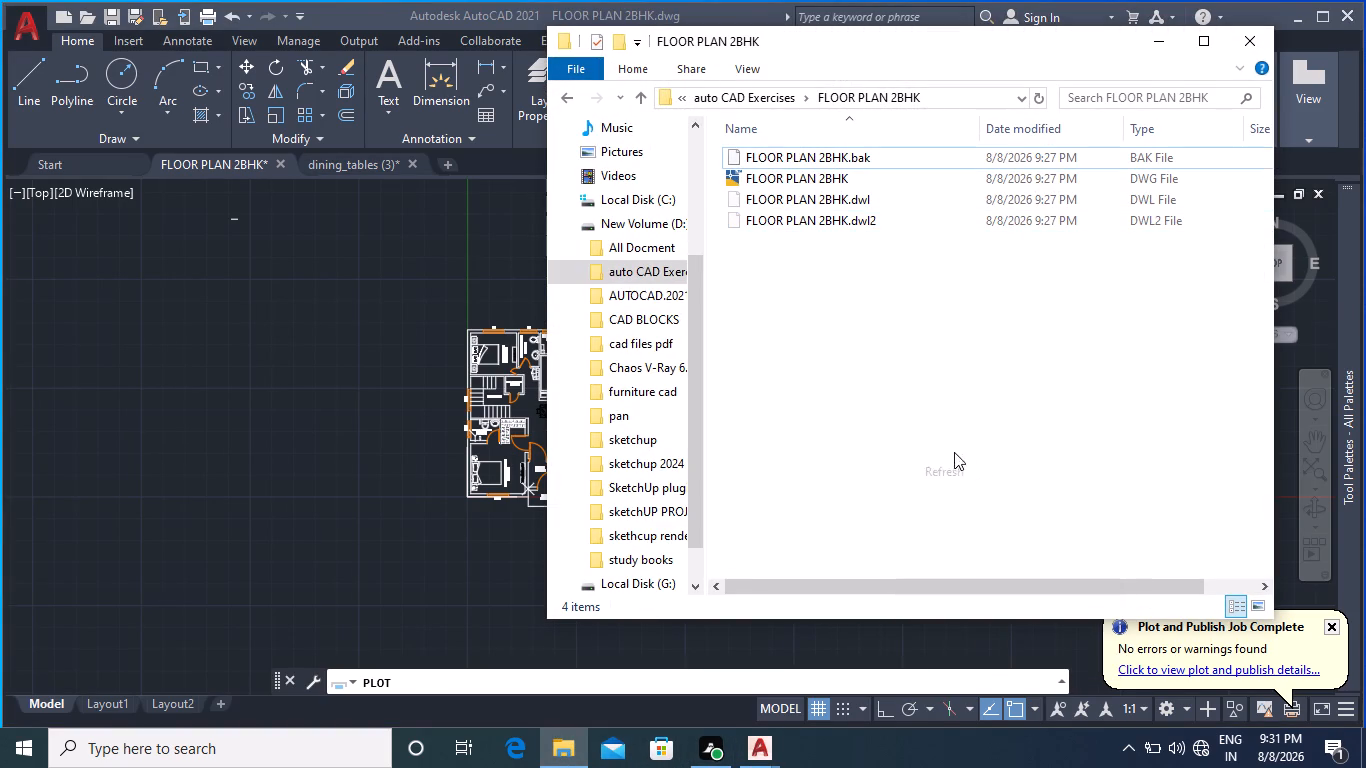
right_click(881, 356)
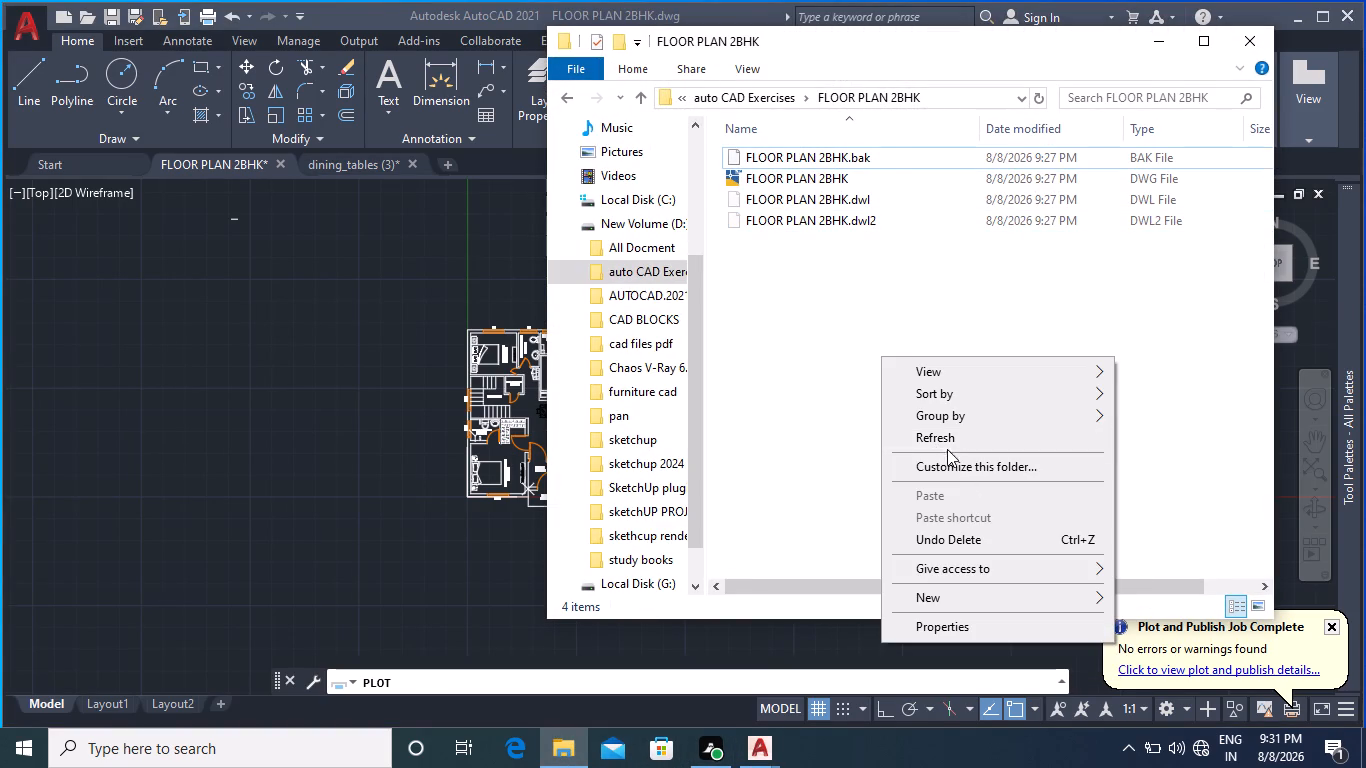
click(947, 442)
Delete the FLOOR PLAN 2BHK.bak file from the FLOOR PLAN 2BHK folder.
double_click(810, 153)
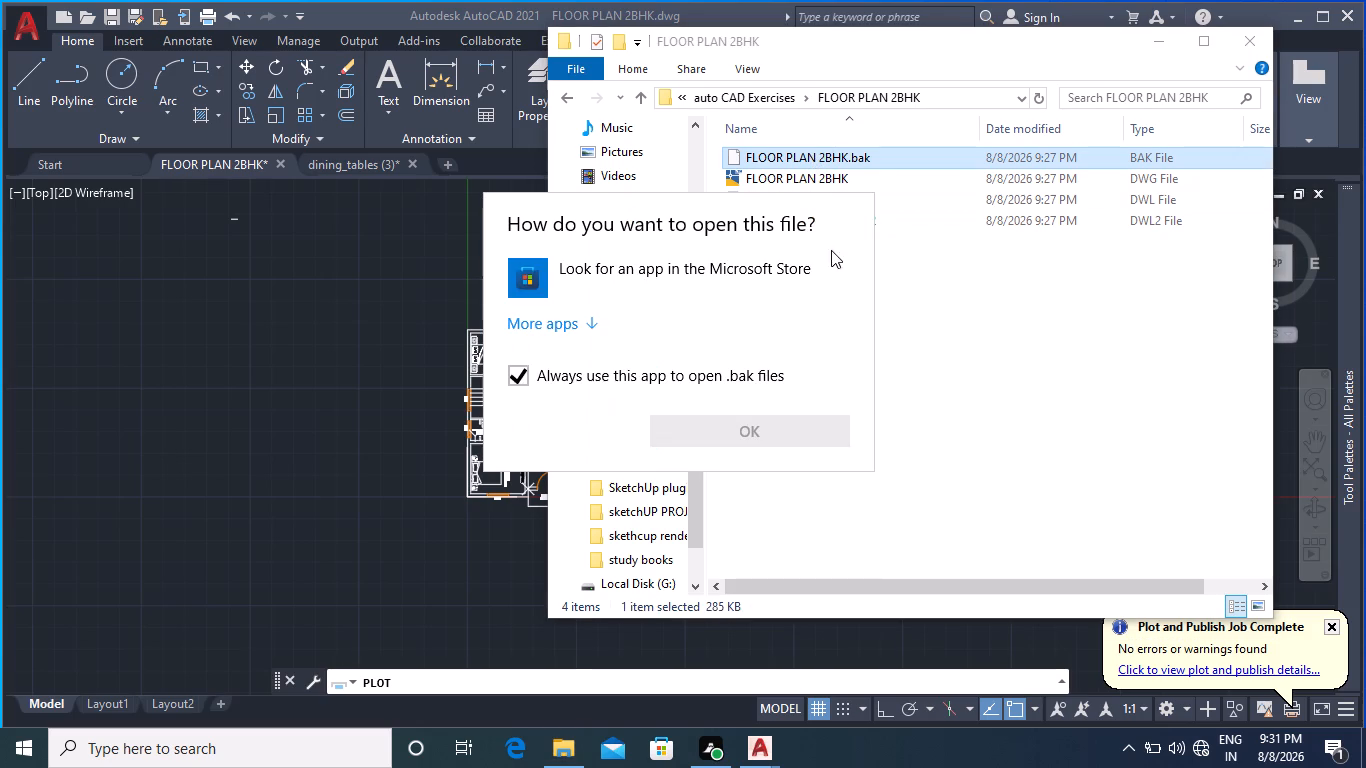
click(945, 456)
right_click(779, 160)
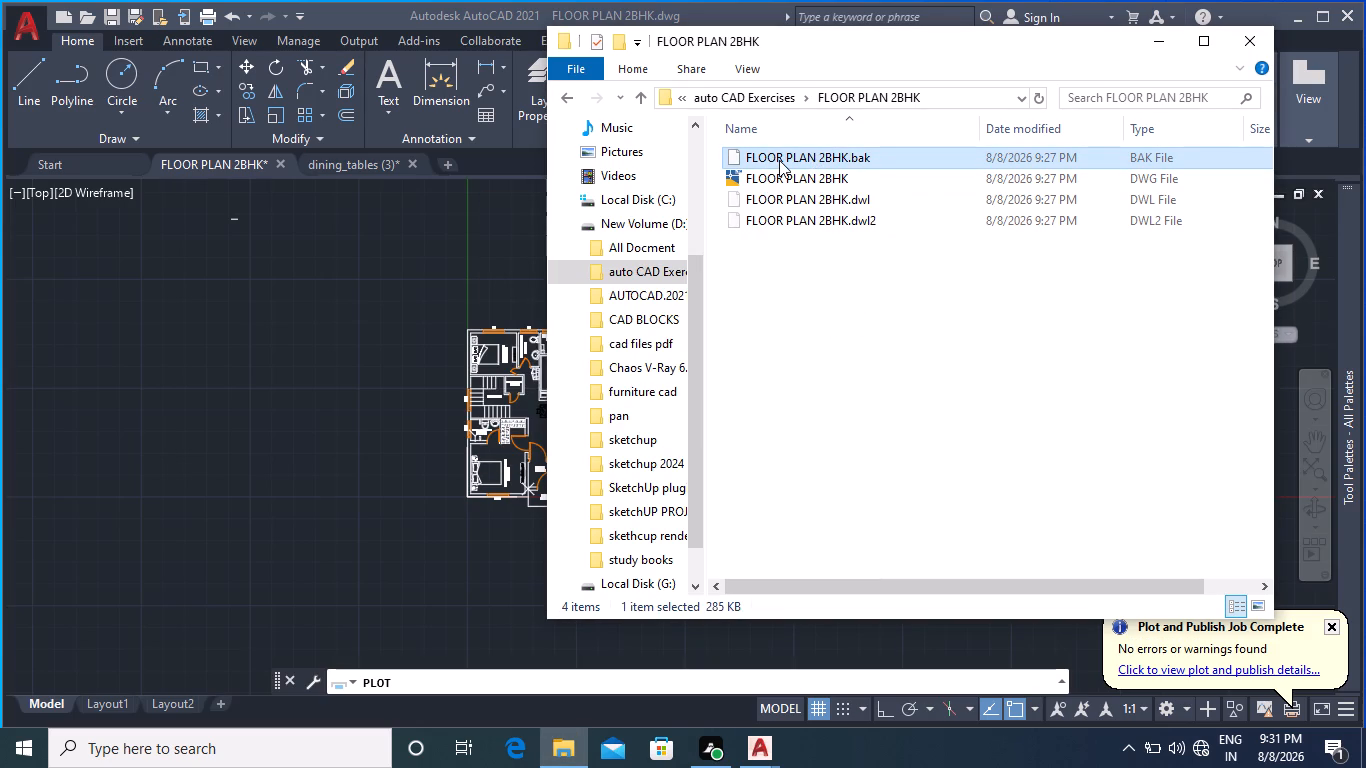
click(864, 457)
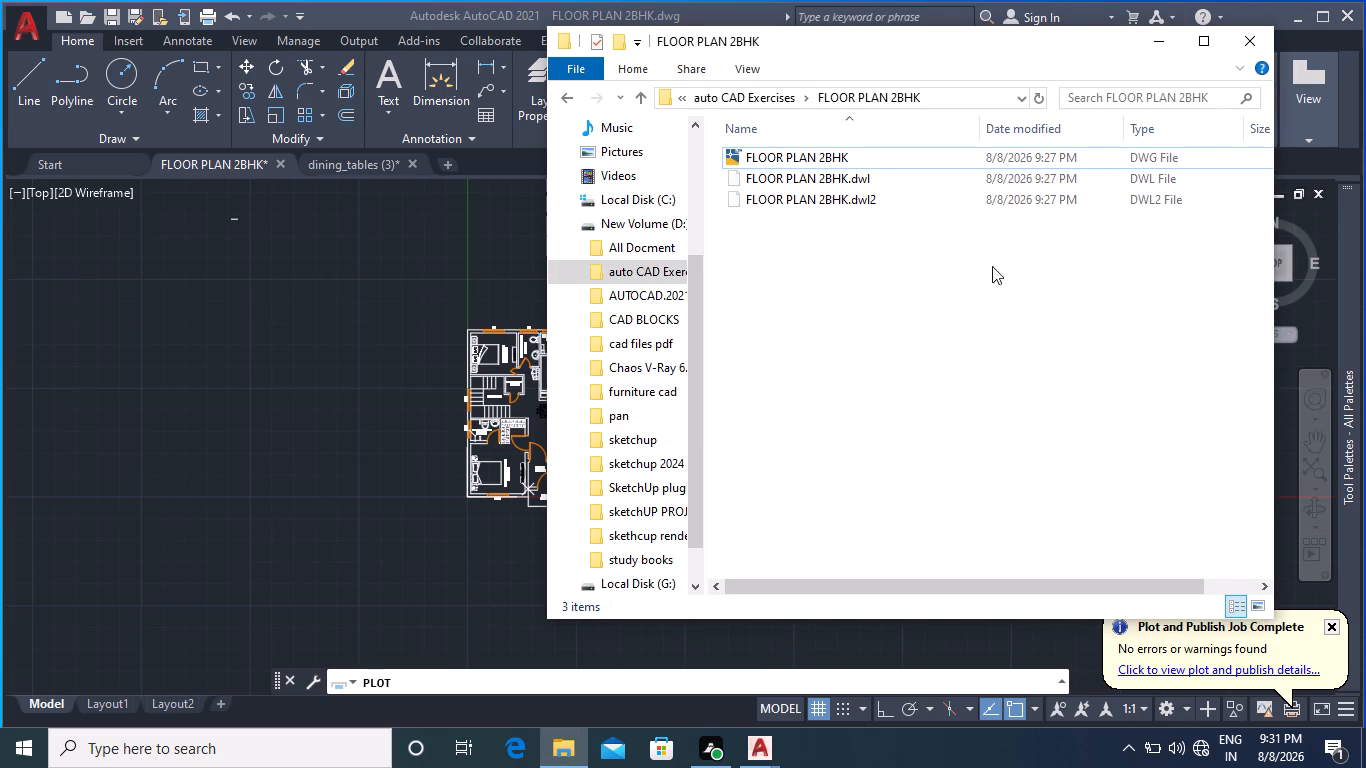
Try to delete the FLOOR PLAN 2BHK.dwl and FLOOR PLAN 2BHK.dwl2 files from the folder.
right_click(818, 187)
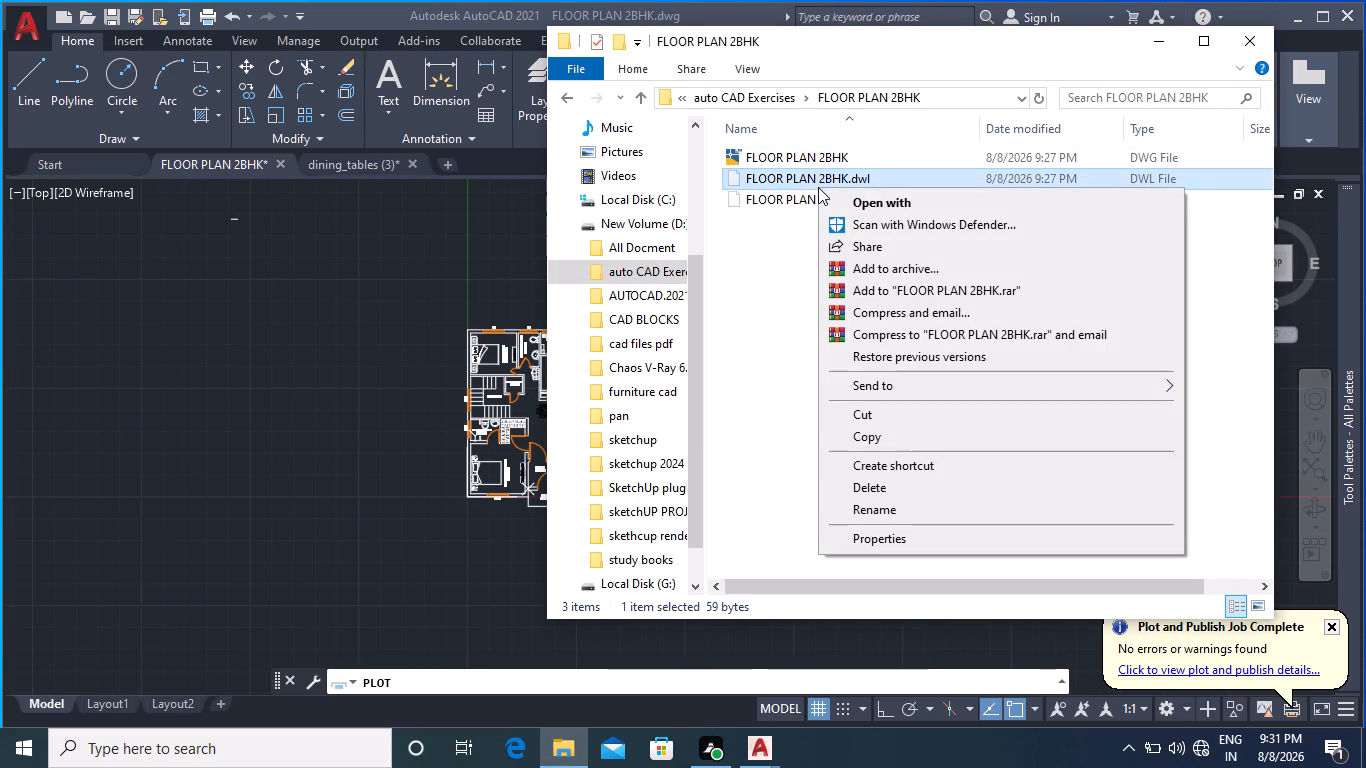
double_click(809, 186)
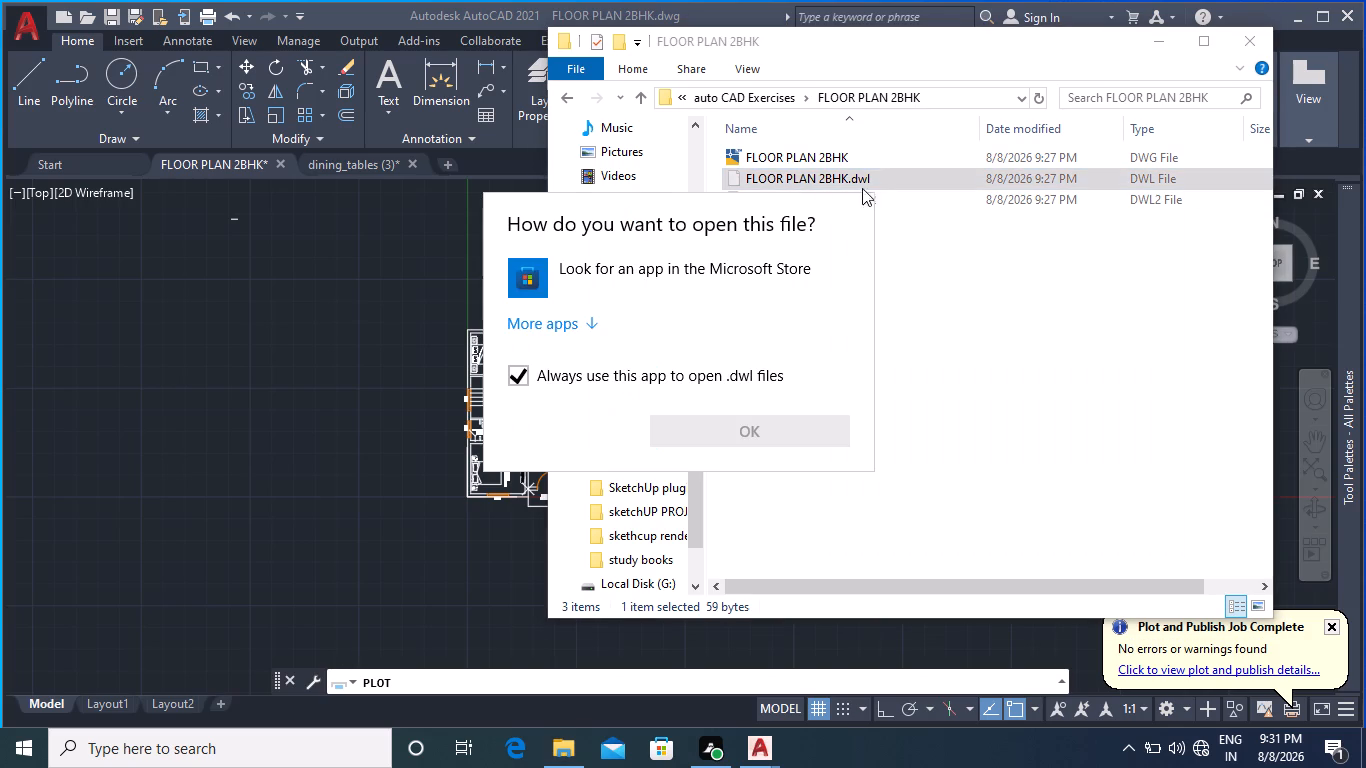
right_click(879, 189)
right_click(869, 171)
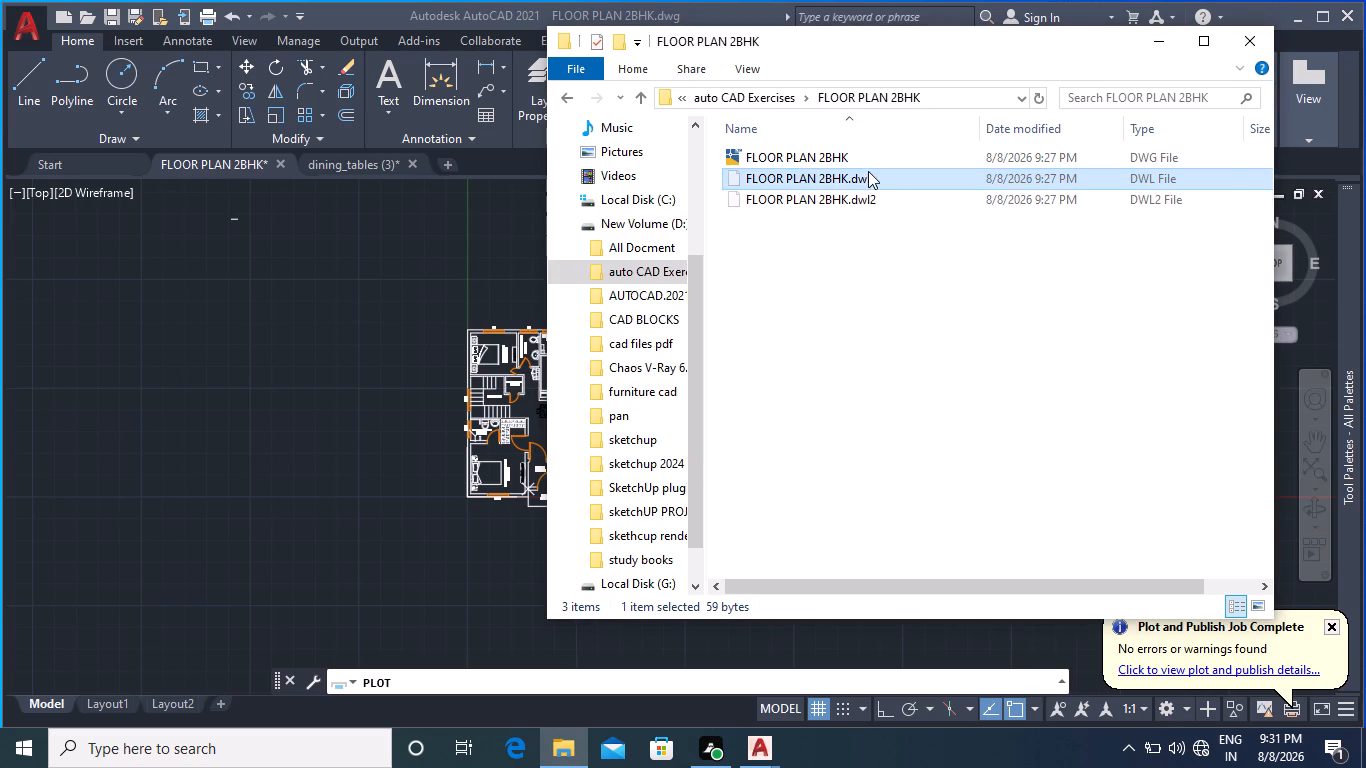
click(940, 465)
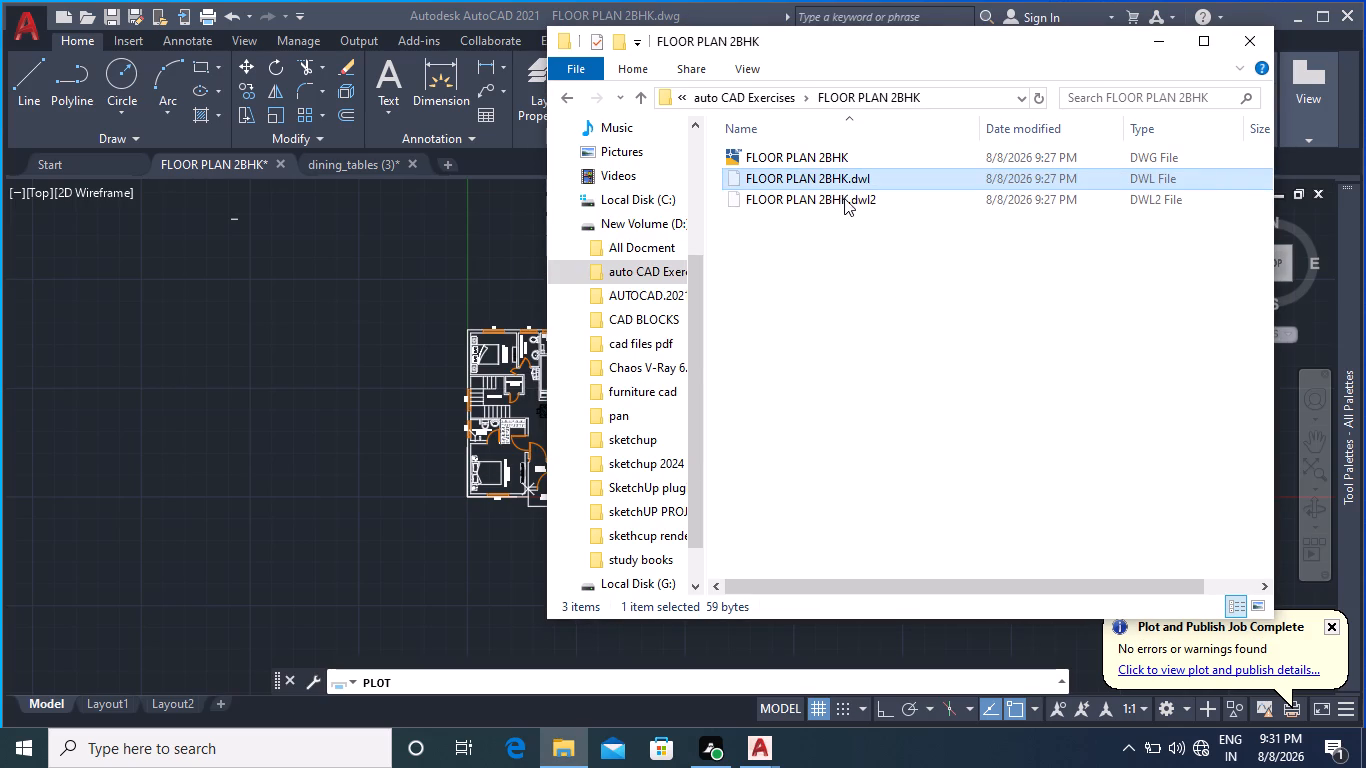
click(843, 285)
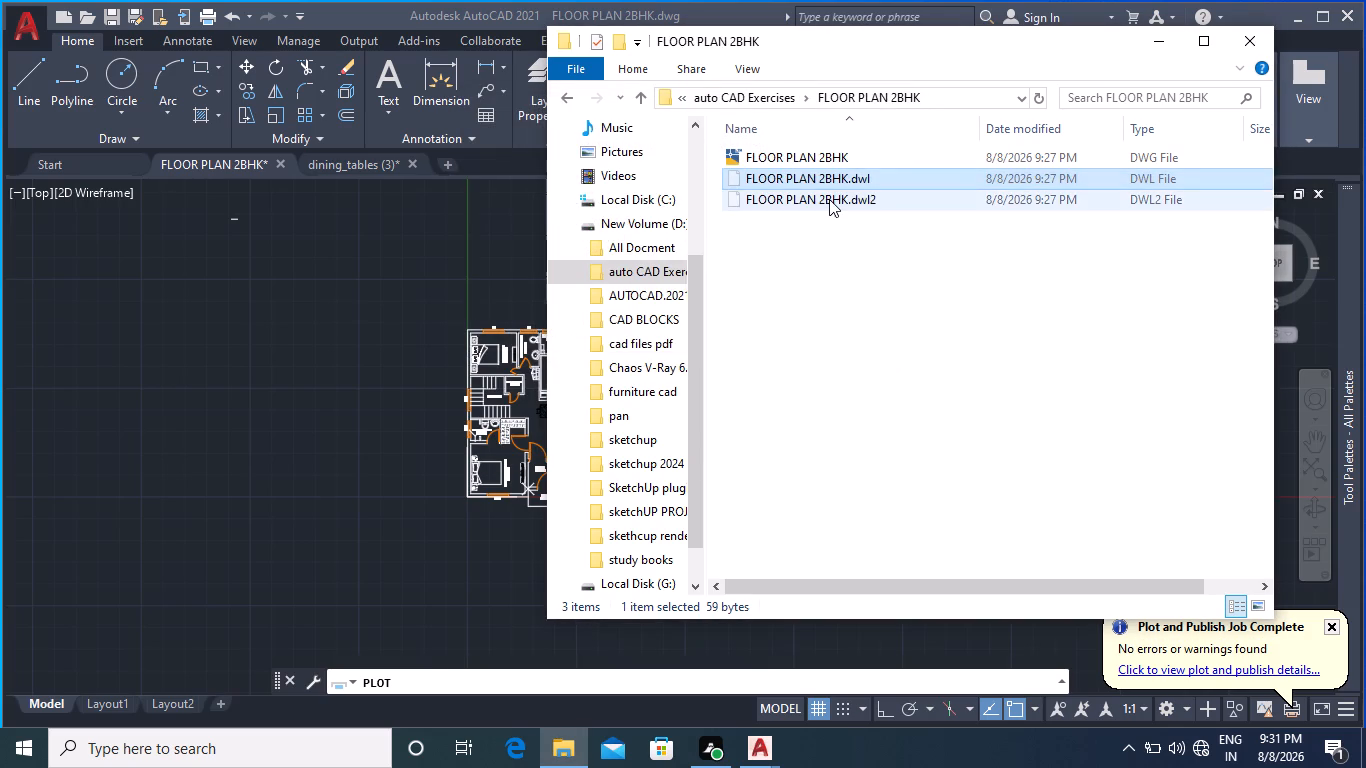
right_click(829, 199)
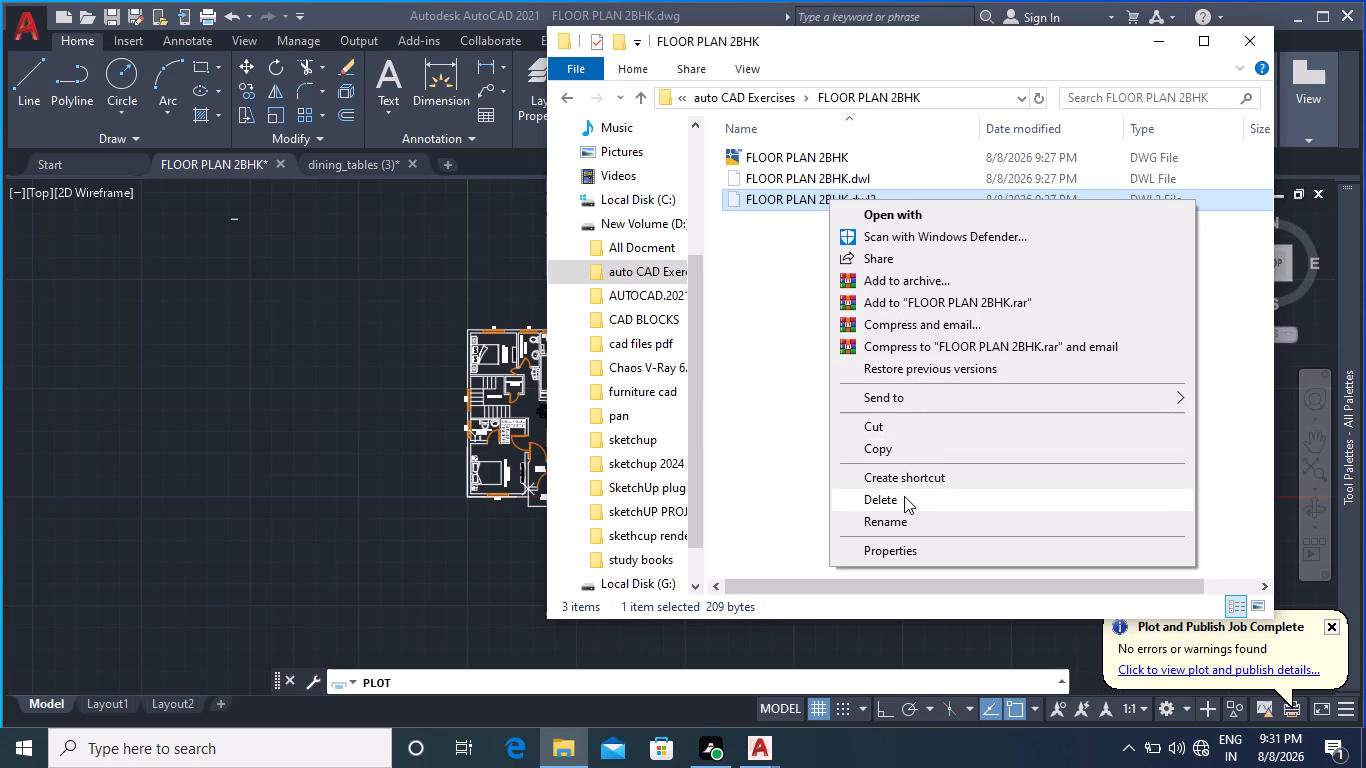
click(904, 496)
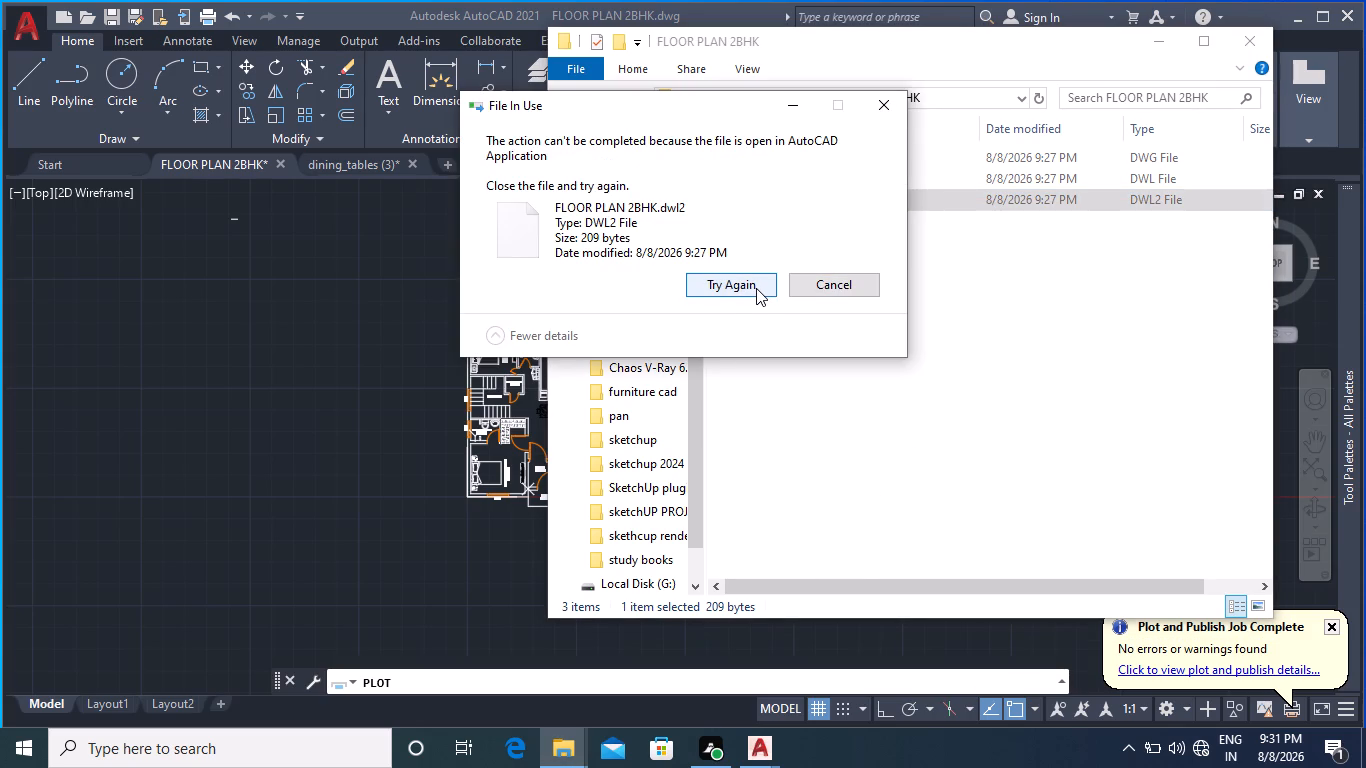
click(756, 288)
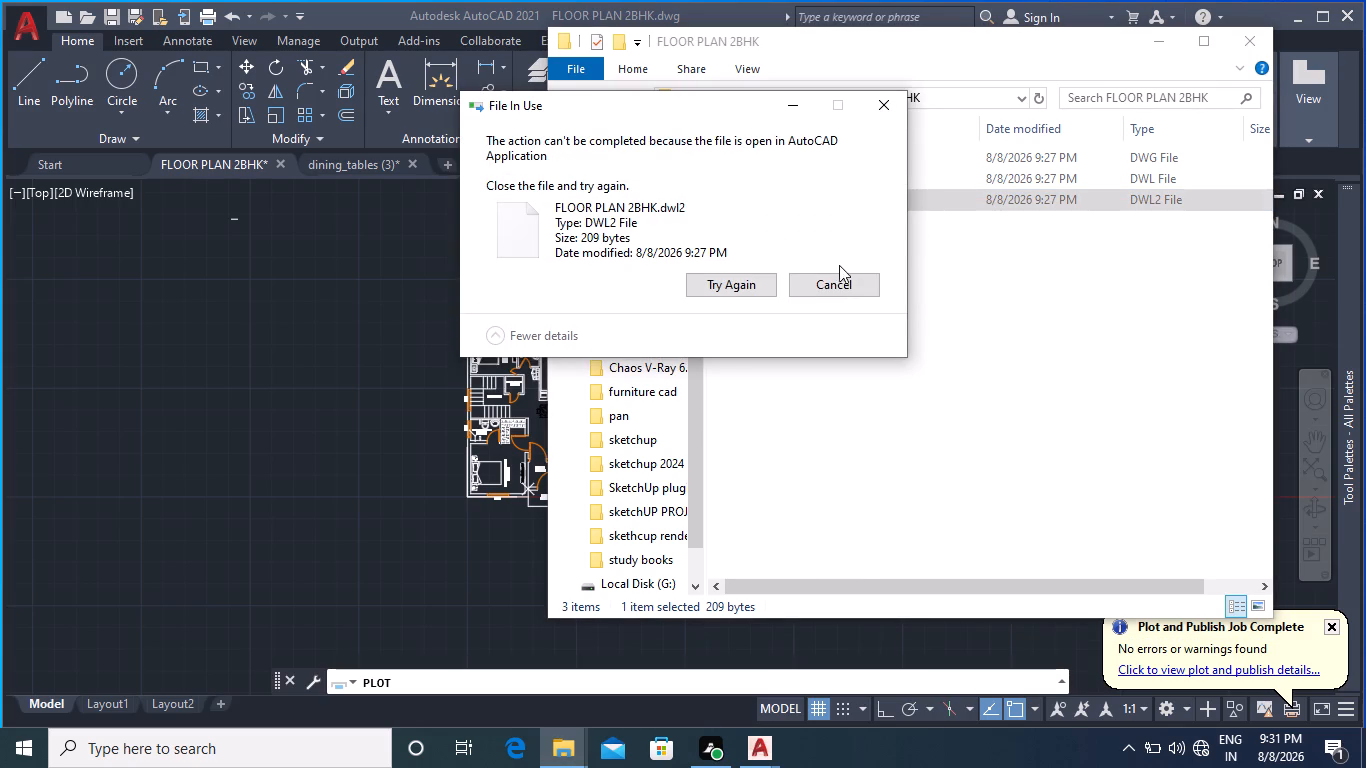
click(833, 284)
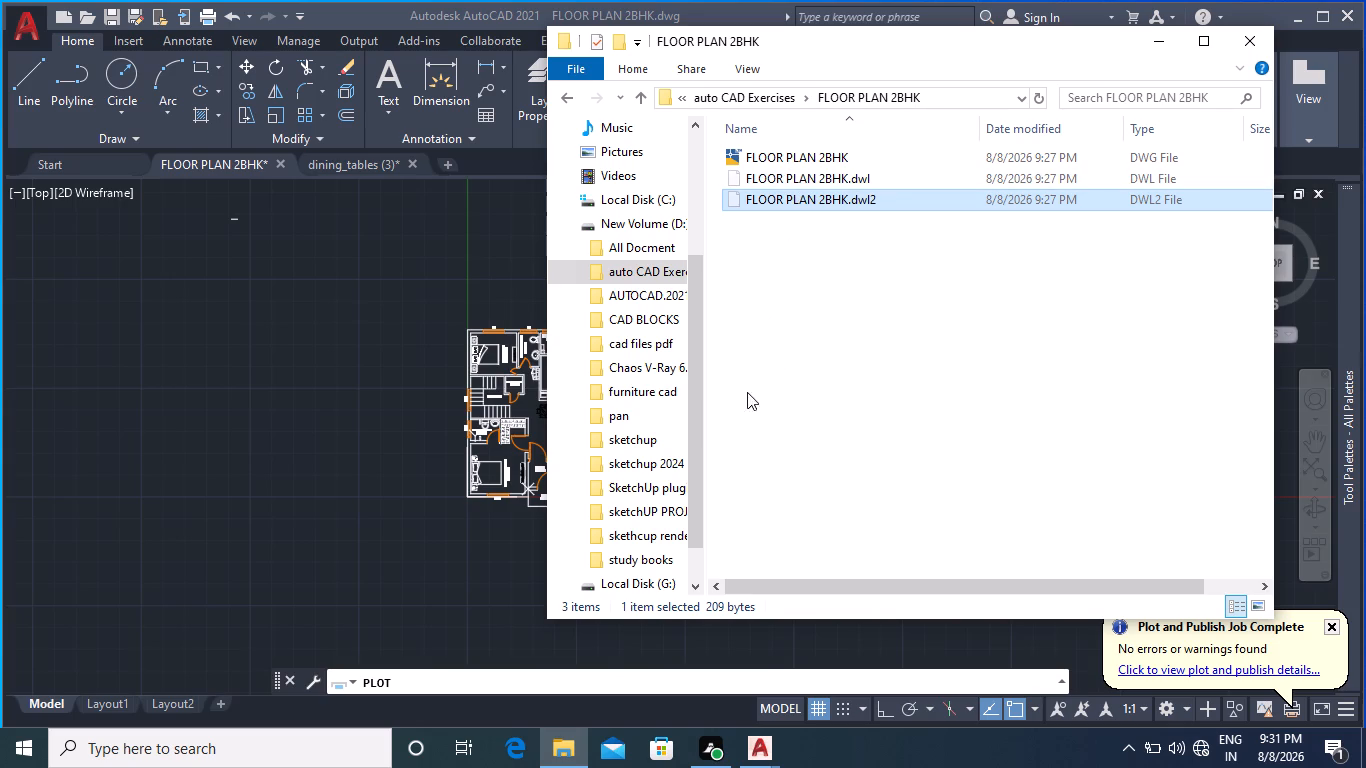
Reopen the FLOOR PLAN 2BHK folder from auto CAD Exercises, refresh it to check for the PDF, and close File Explorer.
click(665, 264)
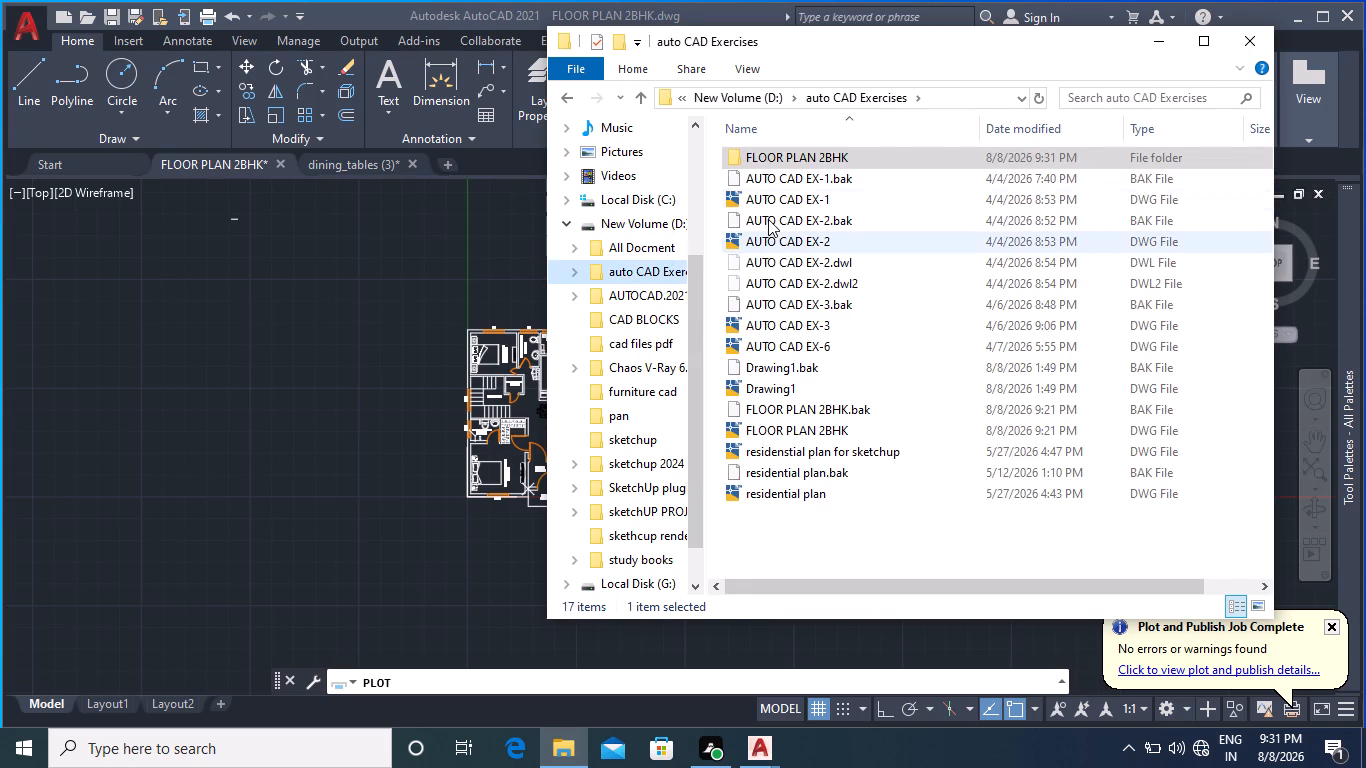
double_click(799, 154)
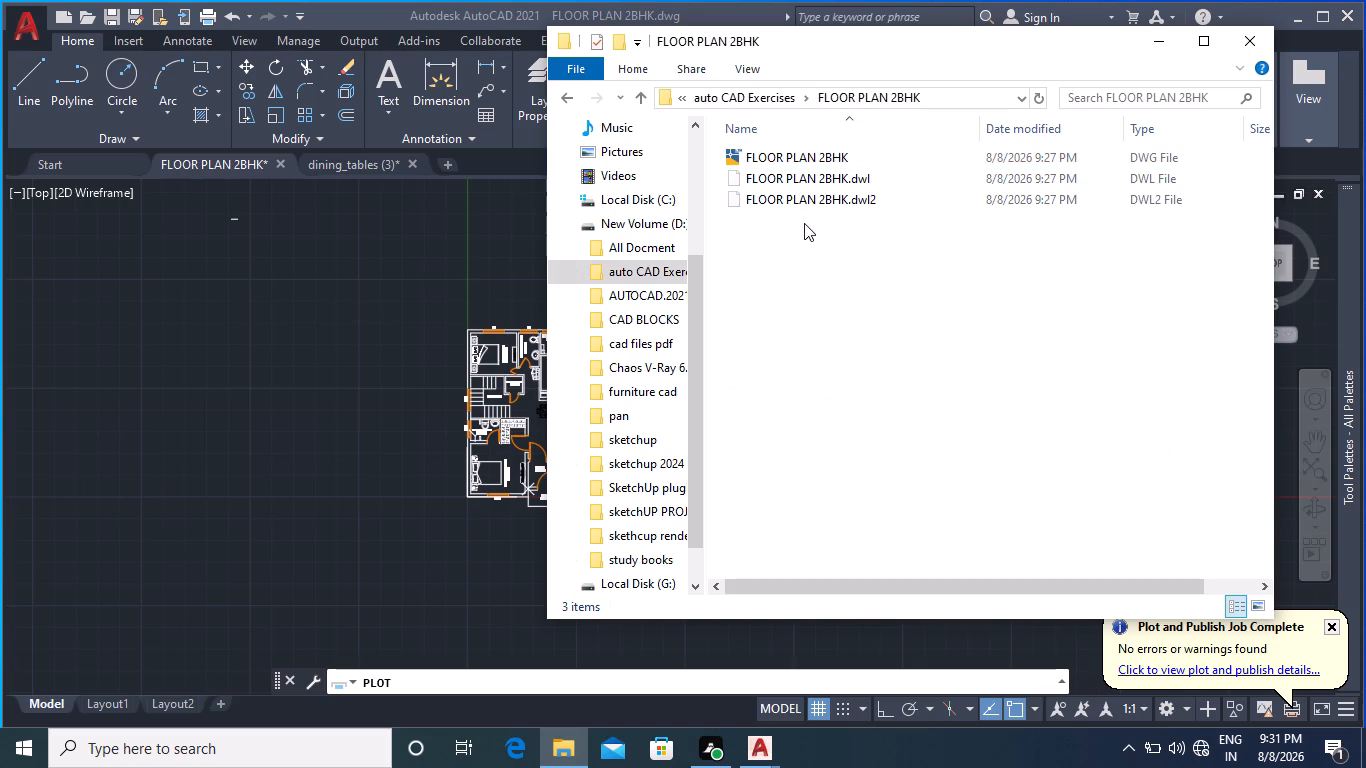
right_click(804, 223)
click(863, 307)
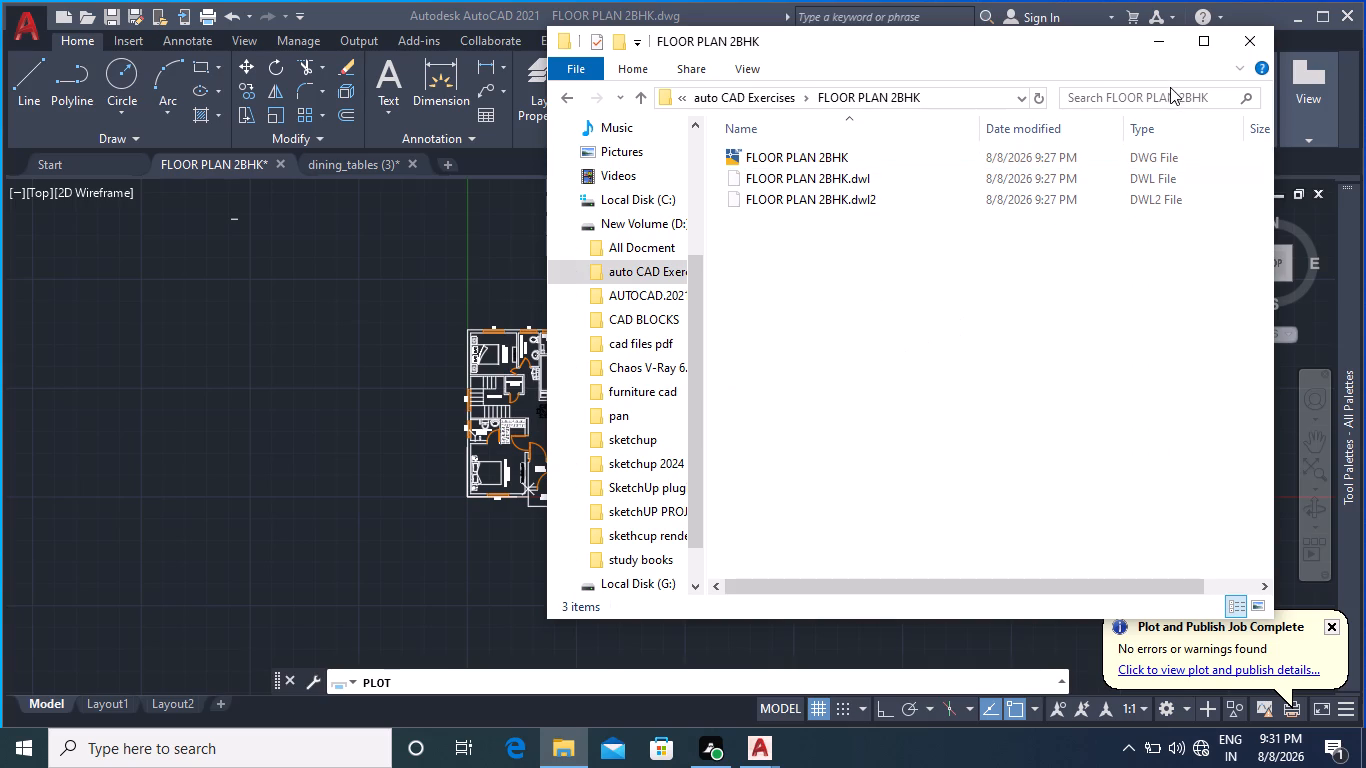
click(1239, 32)
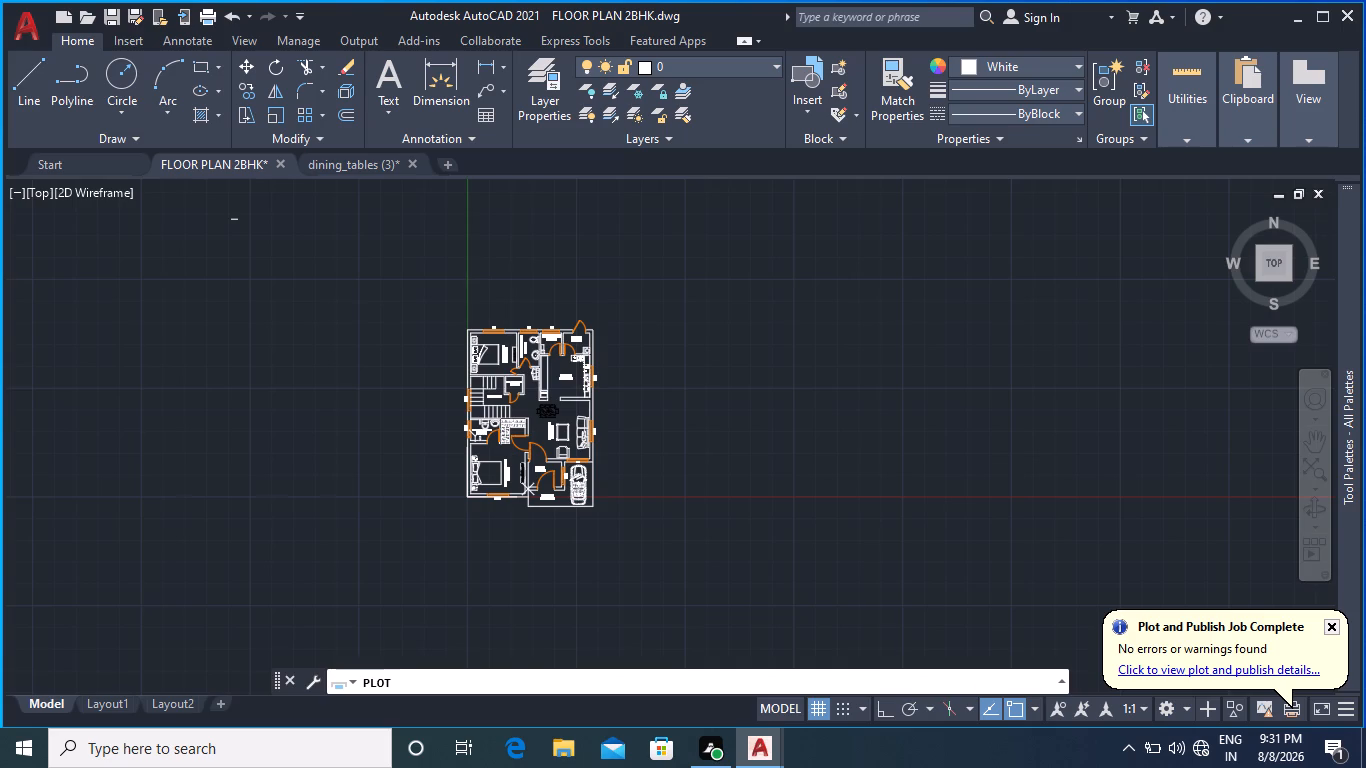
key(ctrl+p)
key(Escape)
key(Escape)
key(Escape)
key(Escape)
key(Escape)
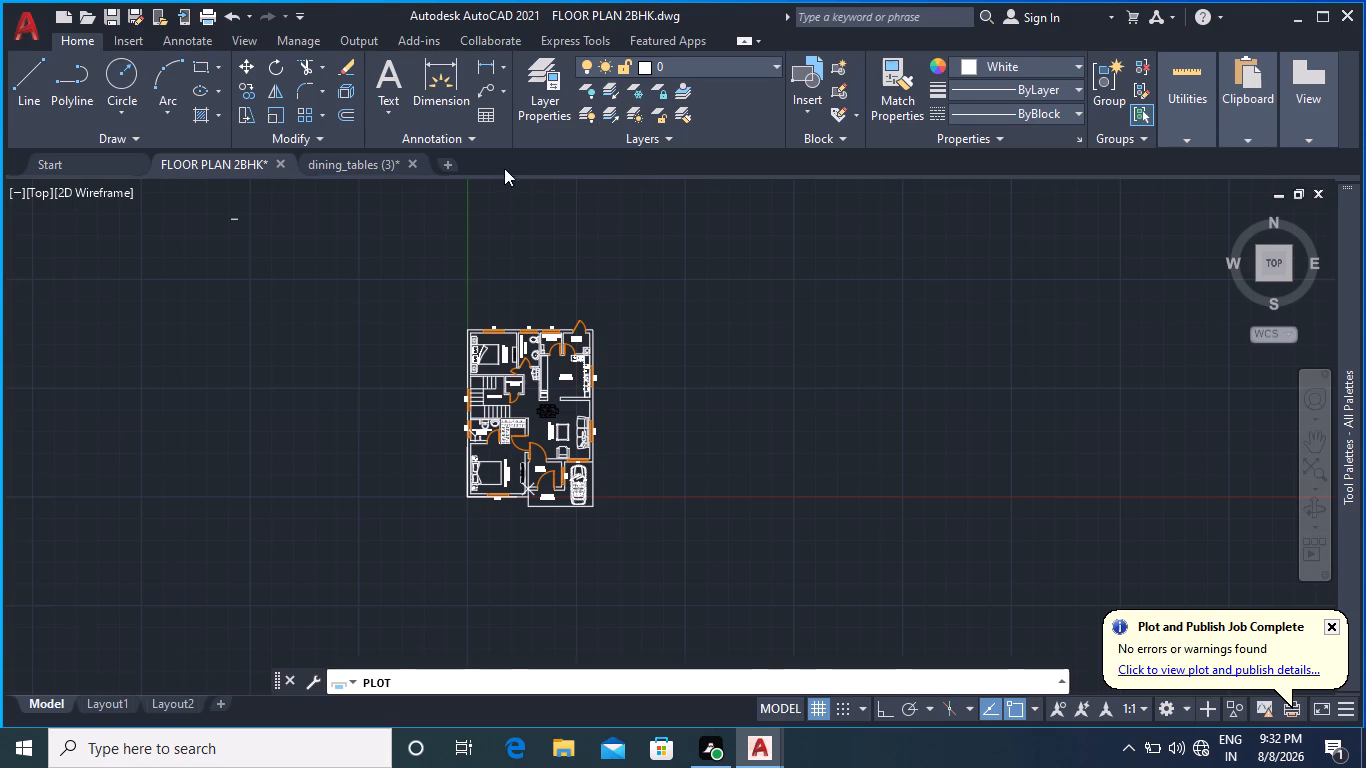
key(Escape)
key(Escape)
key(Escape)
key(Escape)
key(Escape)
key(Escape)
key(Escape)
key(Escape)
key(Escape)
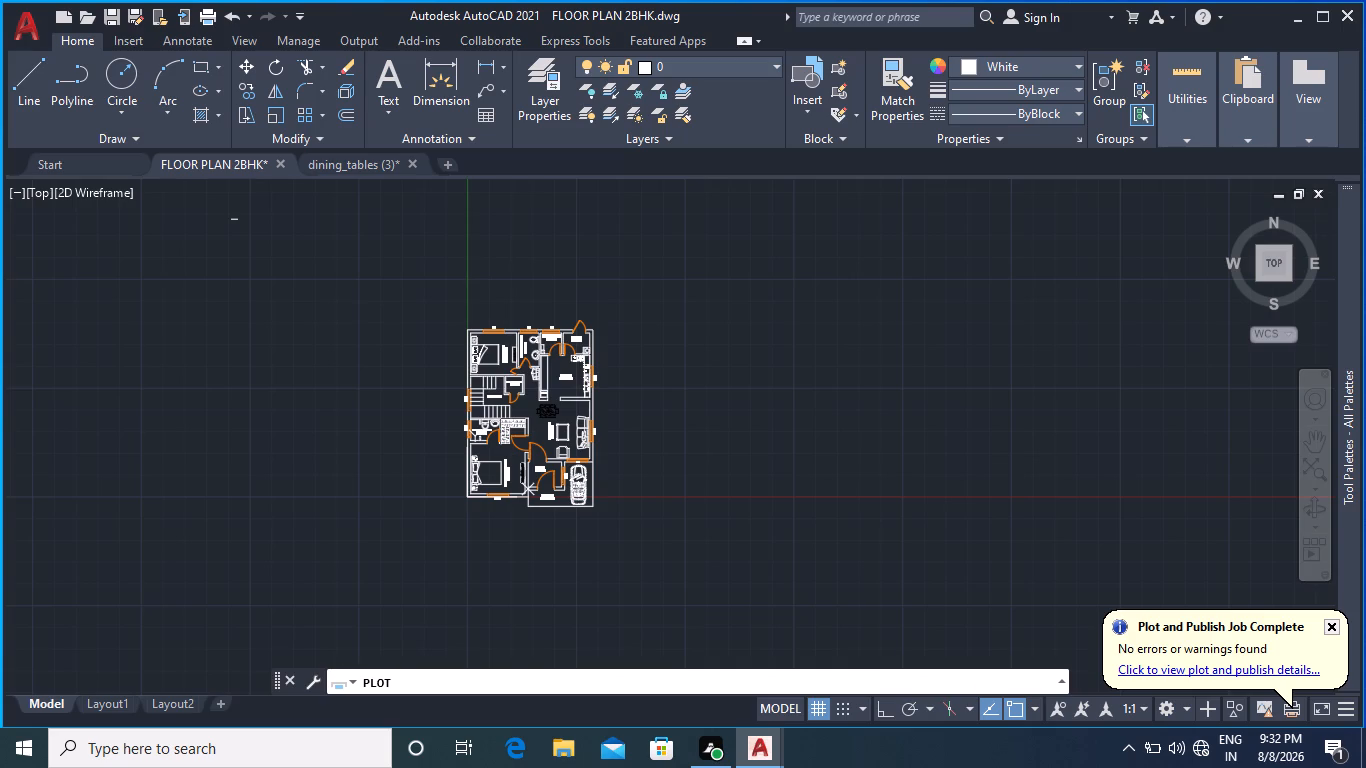
Close the leftover File In Use window for the FLOOR PLAN 2BHK-Model PDF.
key(ctrl+shift+super+b)
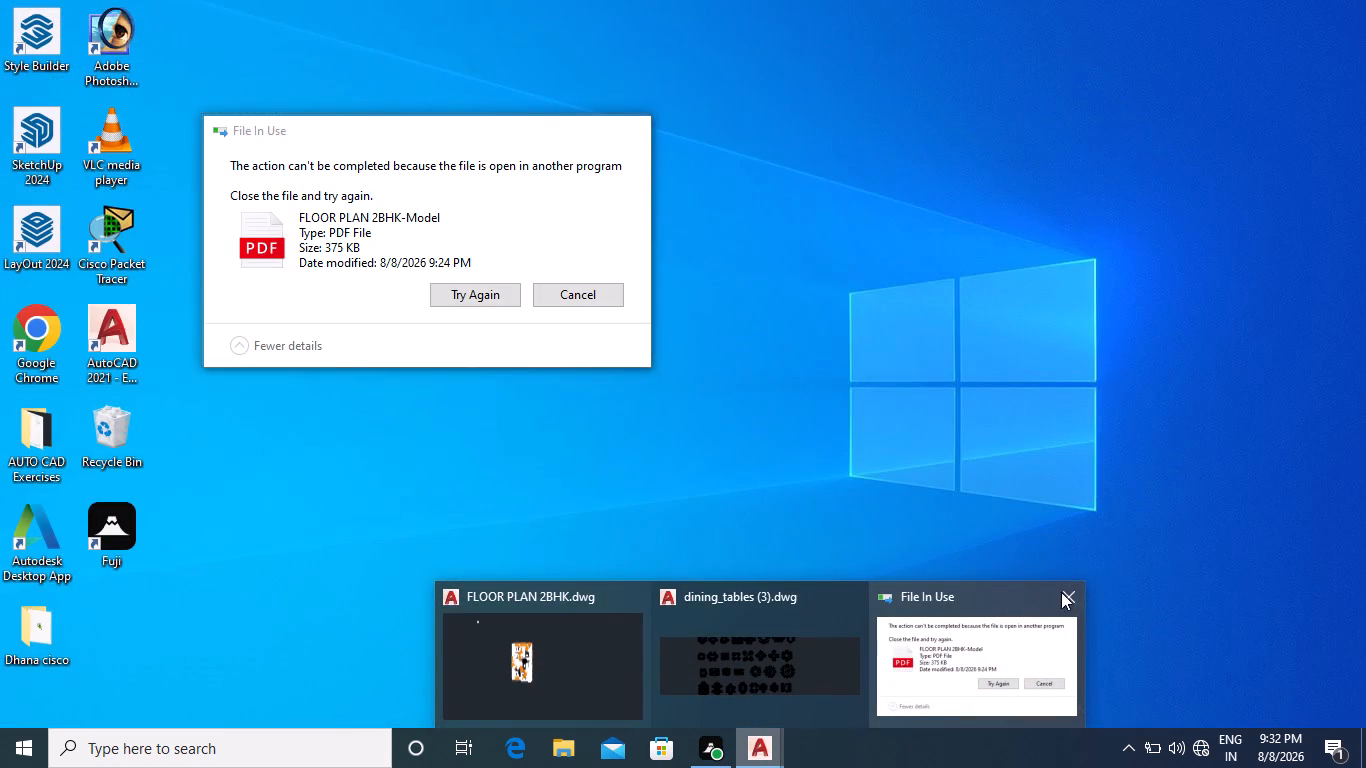
click(1070, 592)
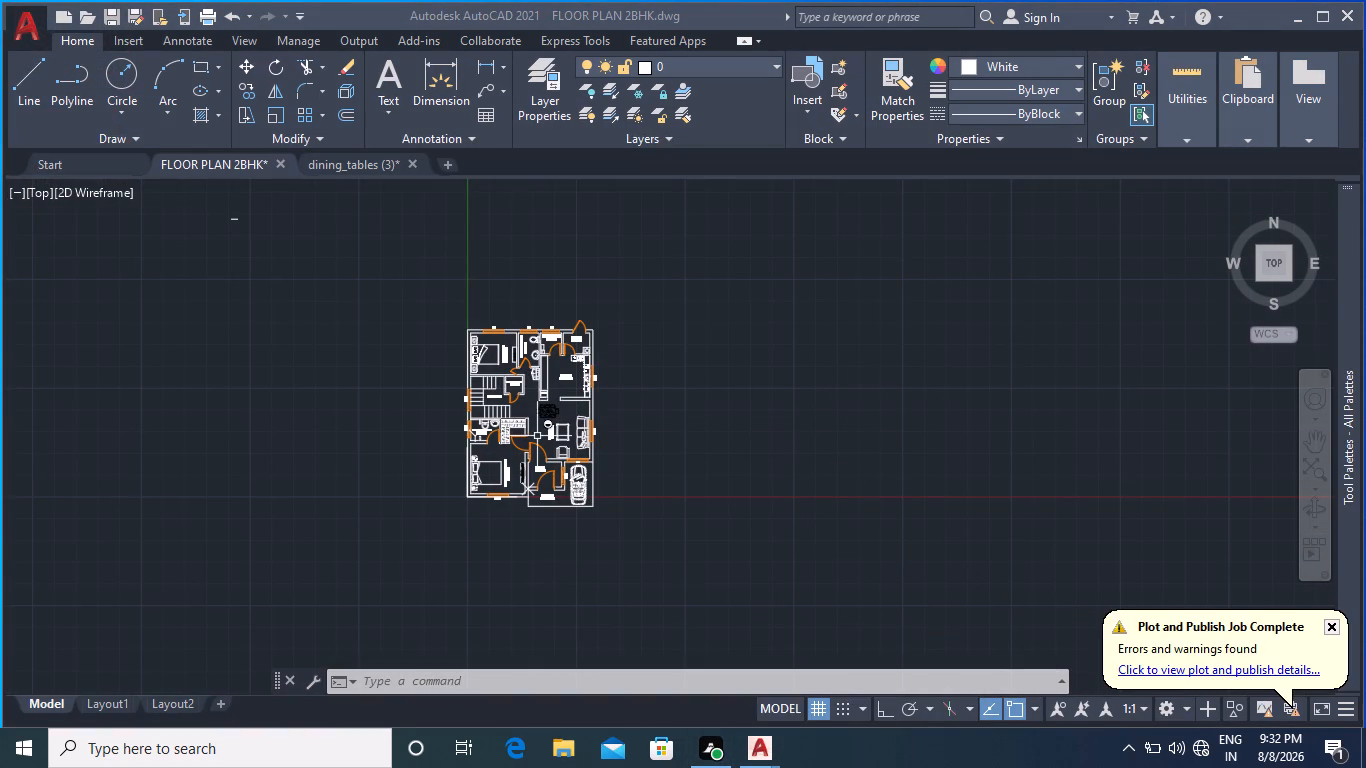
Open the FLOOR PLAN 2BHK-Model PDF from New Volume (D:), auto CAD Exercises, FLOOR PLAN 2BHK, and examine the plotted page.
click(547, 767)
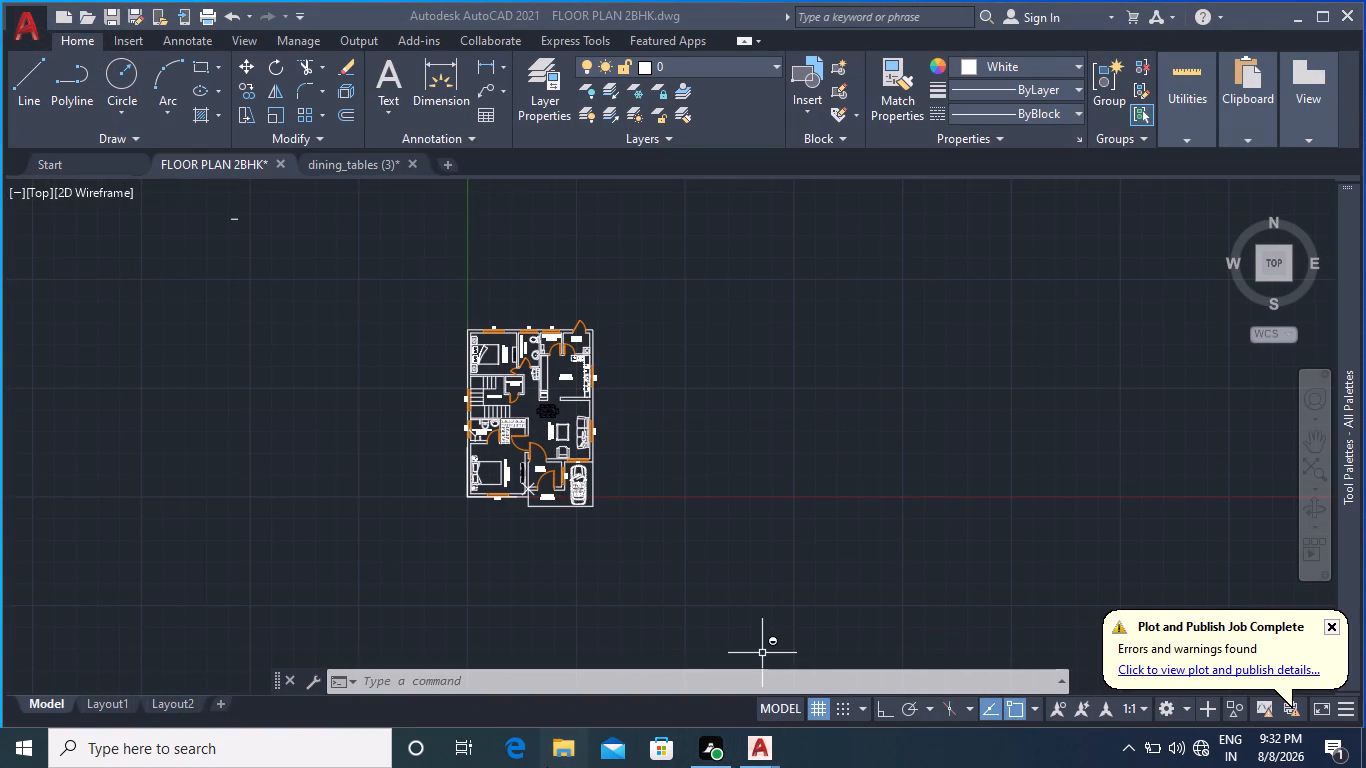
click(568, 745)
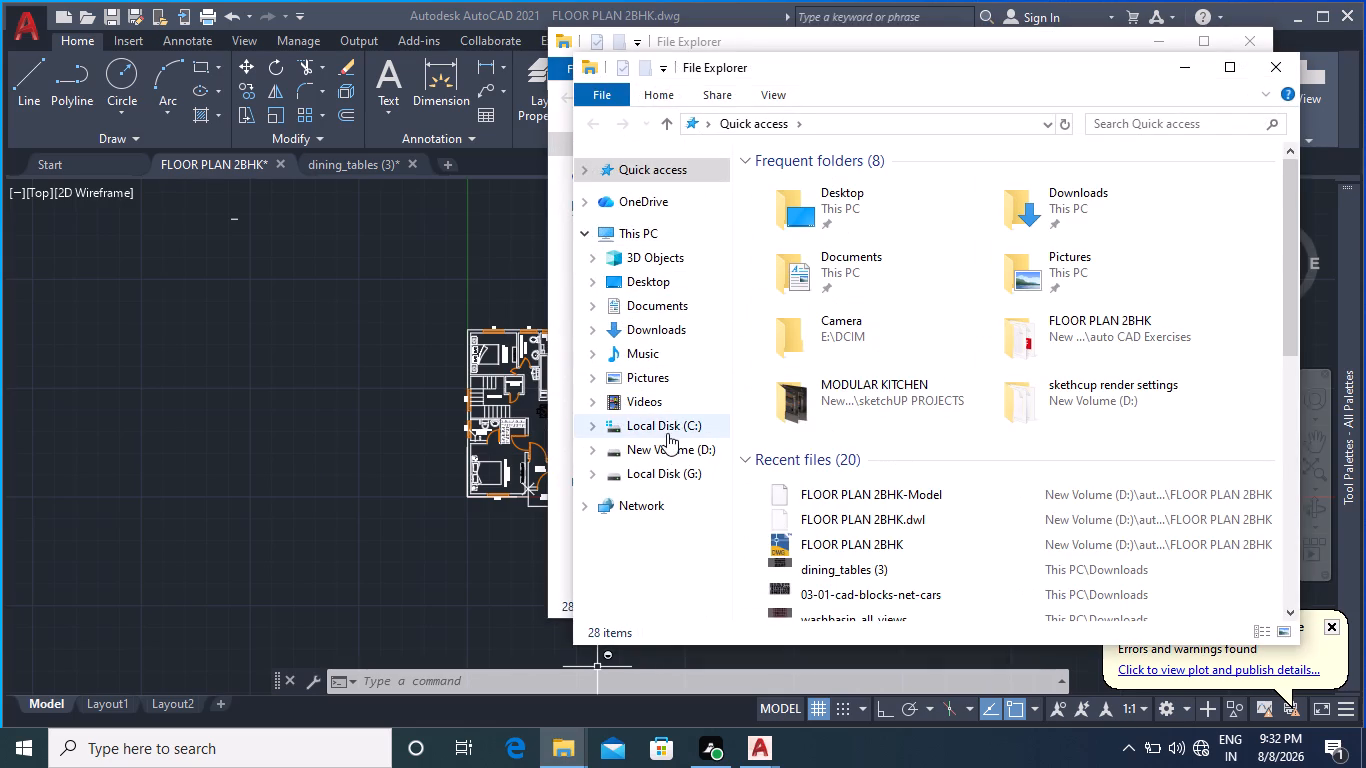
click(674, 445)
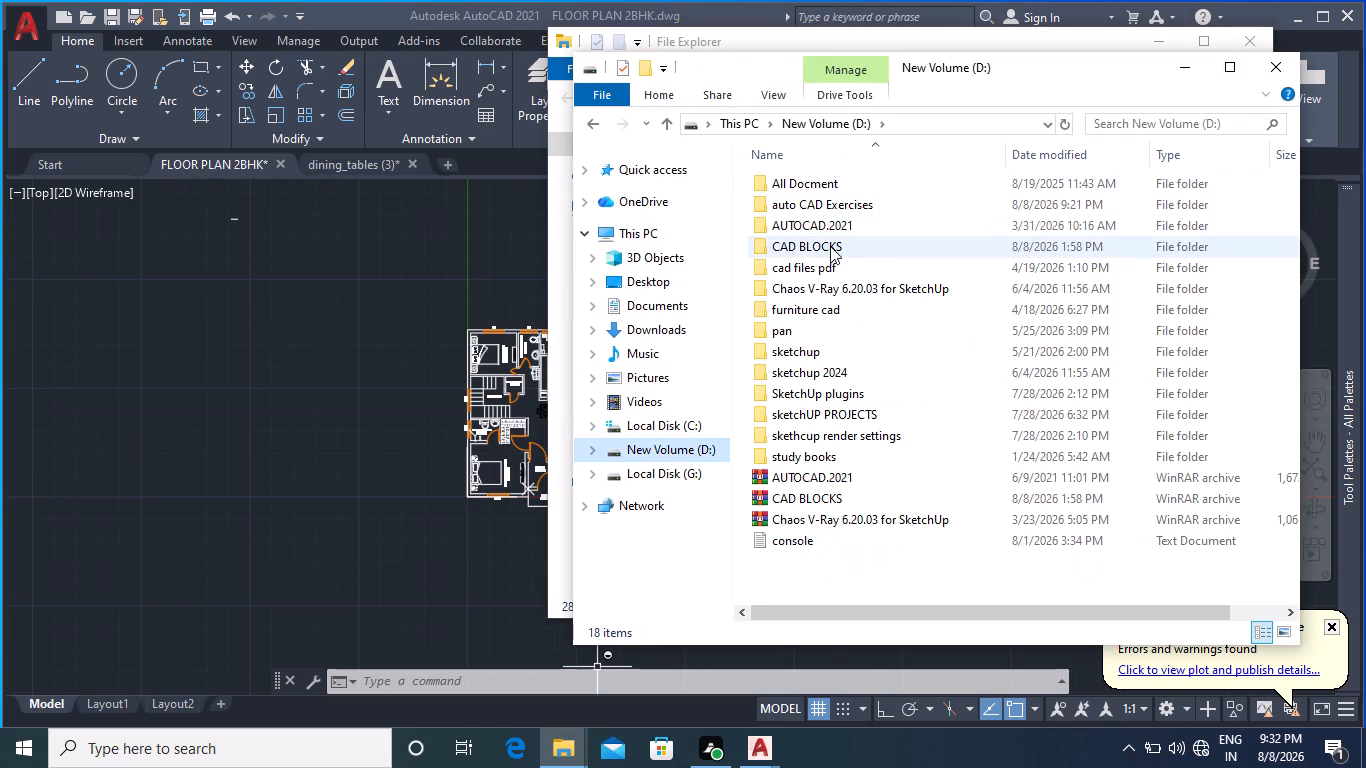
double_click(828, 210)
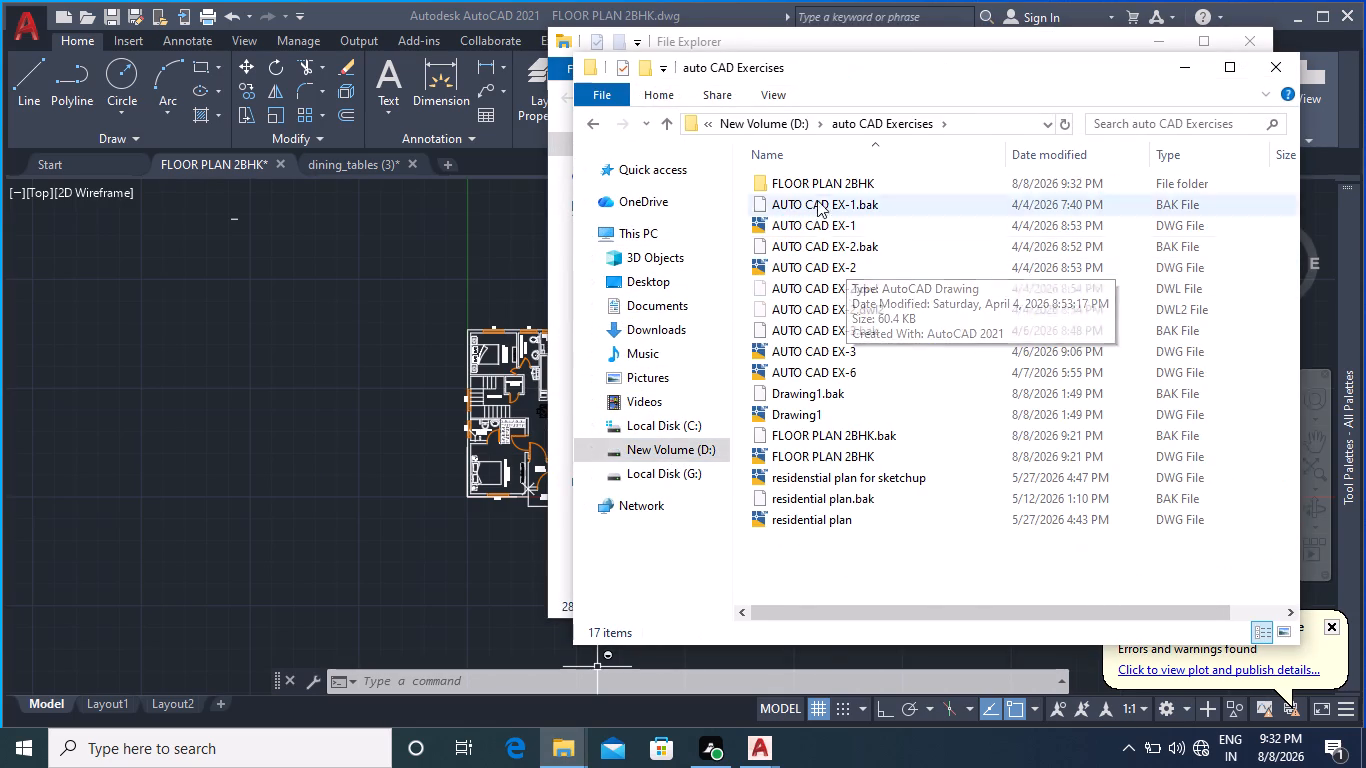
double_click(809, 185)
double_click(823, 244)
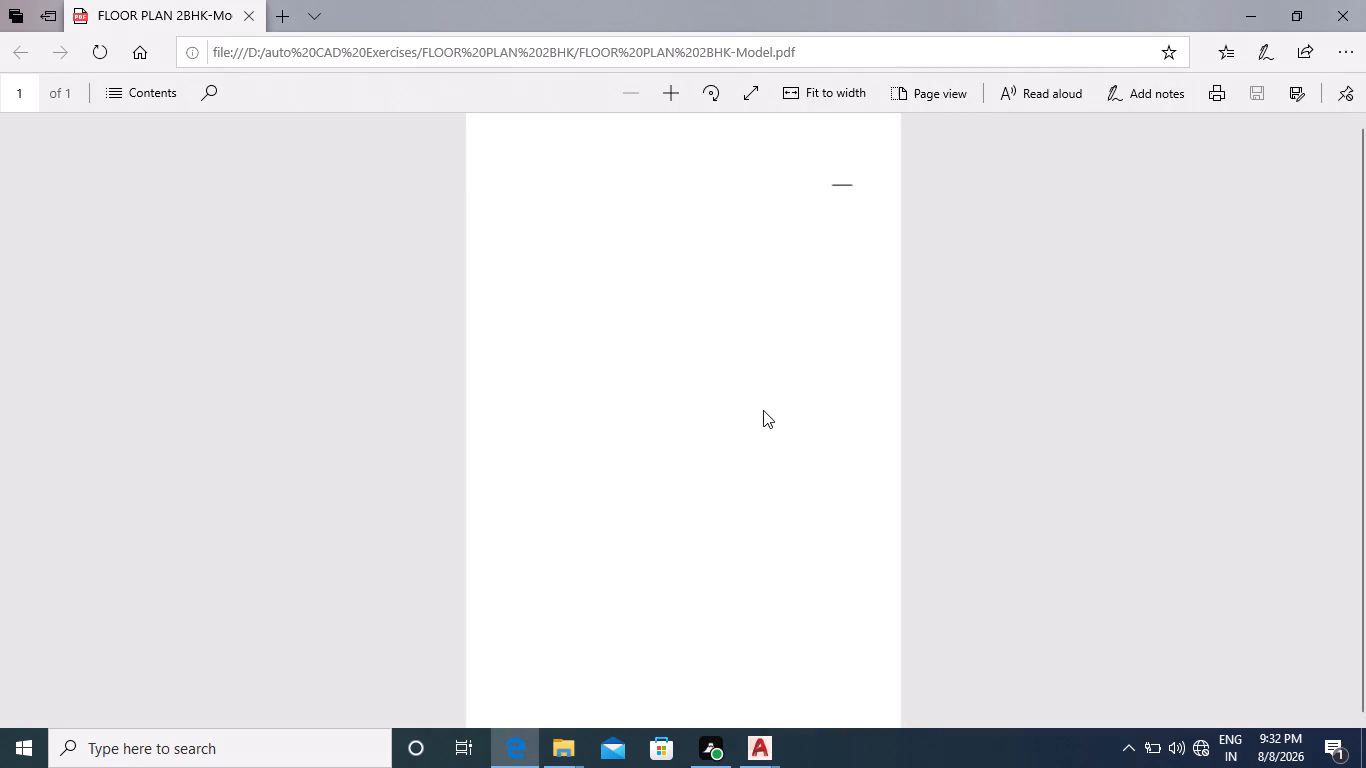
scroll(770, 381, down, 3)
scroll(771, 374, up, 3)
scroll(832, 298, down, 2)
scroll(842, 188, up, 2)
scroll(841, 202, down, 3)
scroll(650, 281, down, 2)
scroll(652, 283, up, 1)
Look over the plotted PDF page, and minimize both File Explorer windows to return to the drawing.
scroll(777, 443, up, 4)
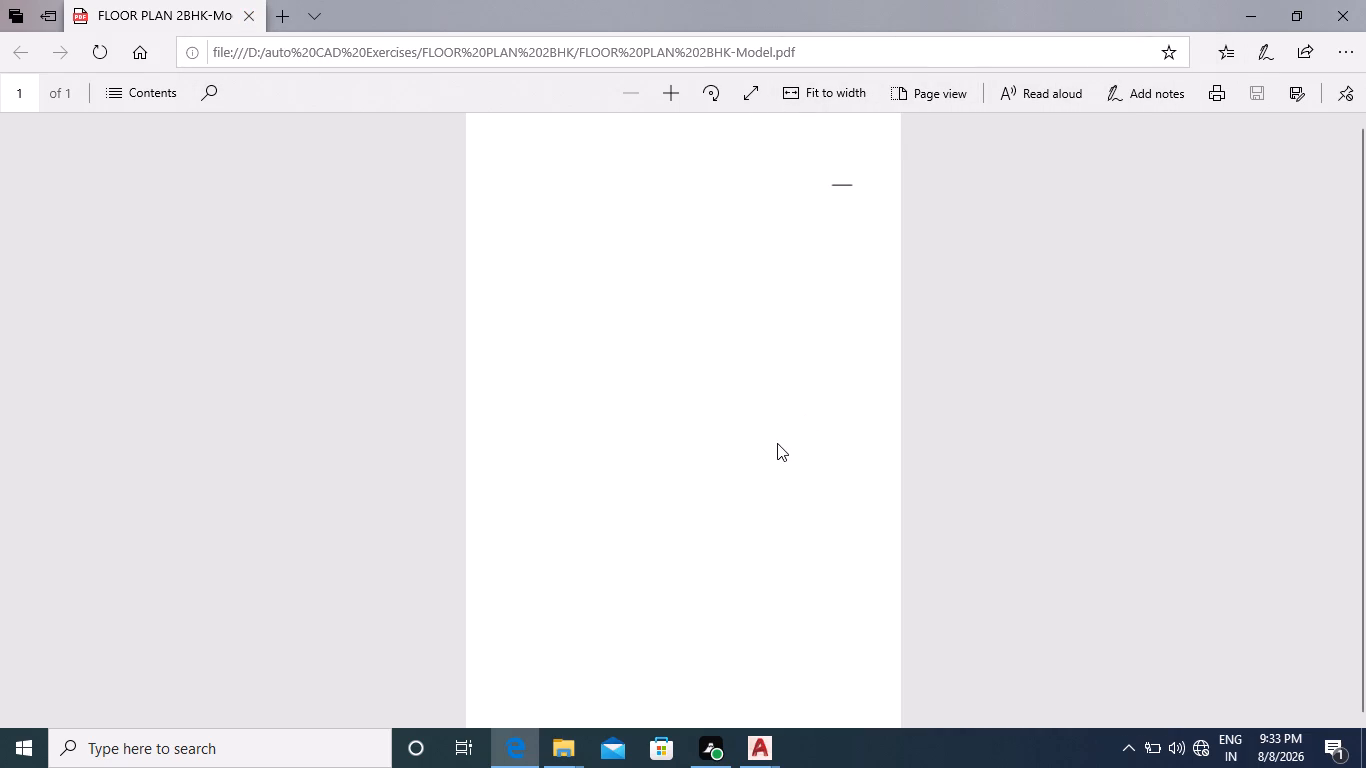
scroll(737, 498, down, 3)
click(596, 594)
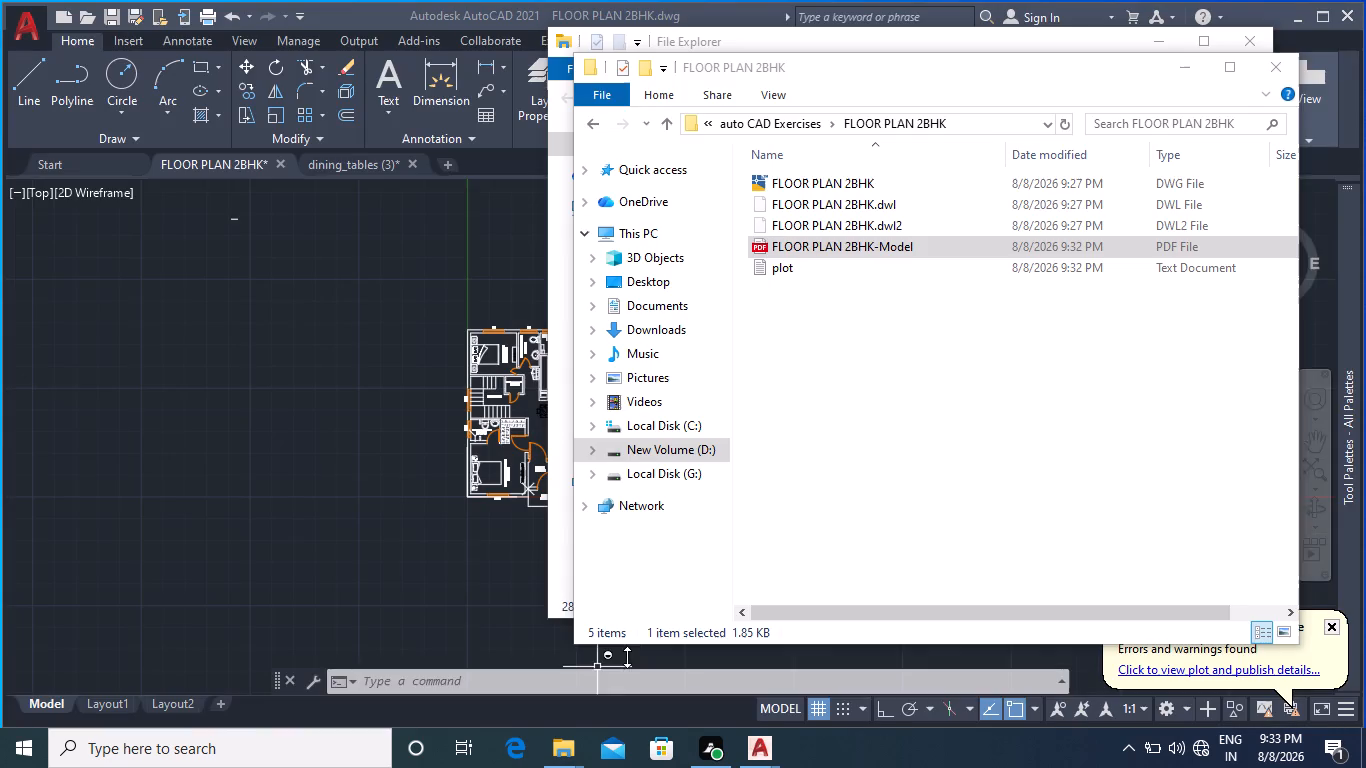
click(1178, 72)
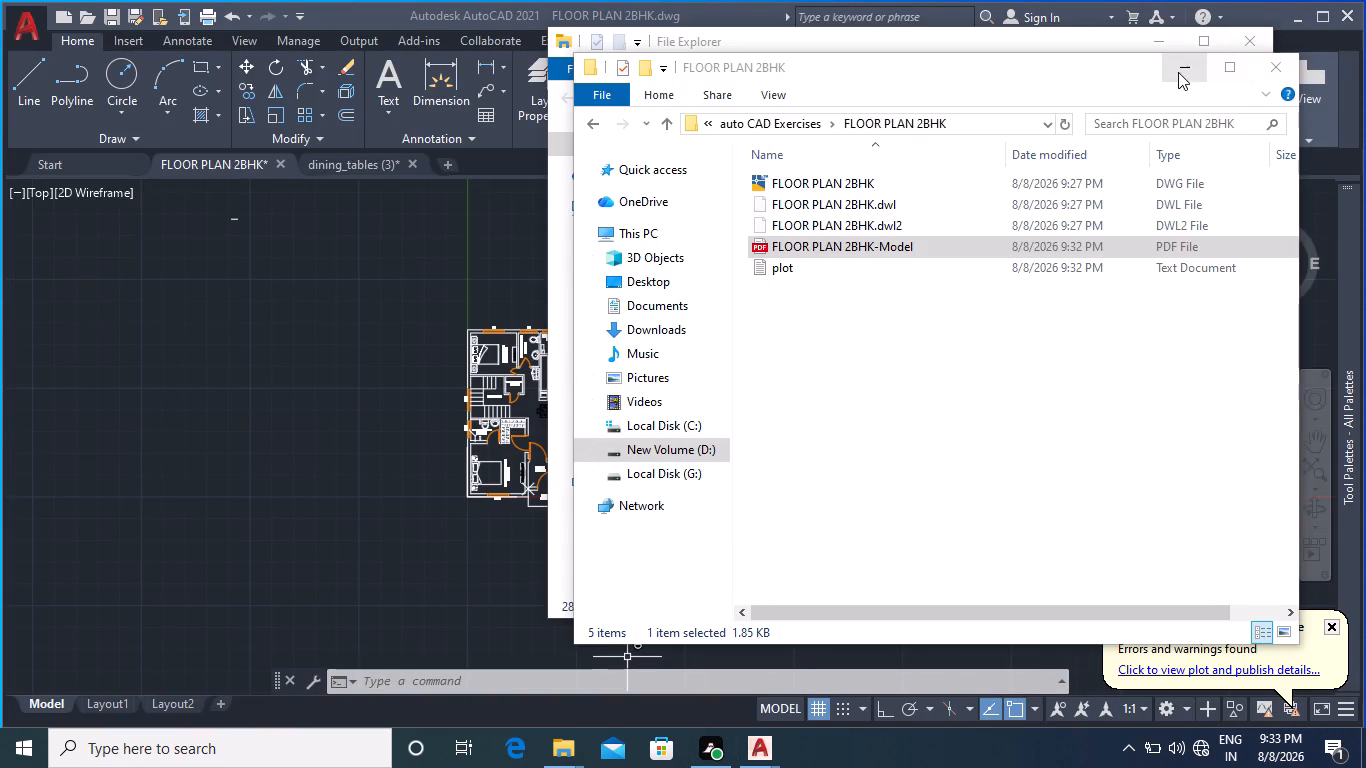
click(1154, 38)
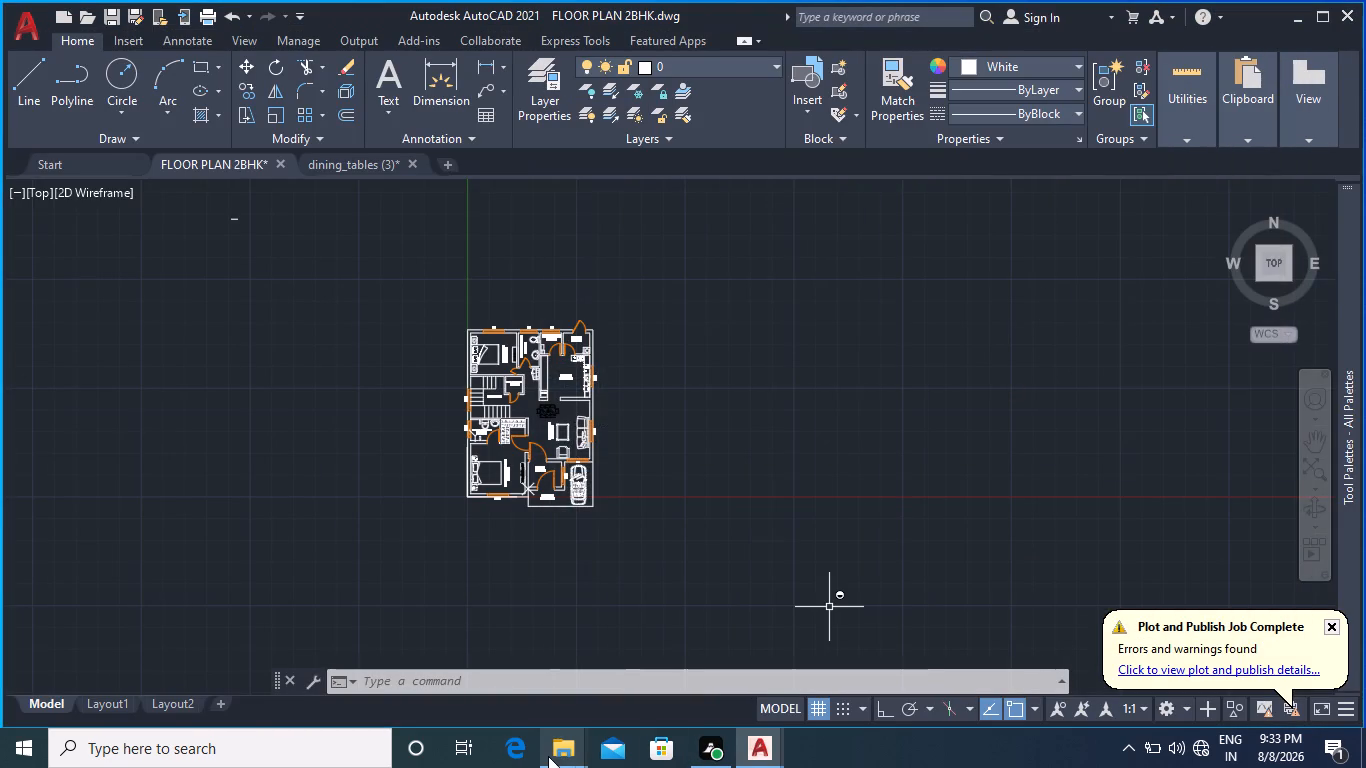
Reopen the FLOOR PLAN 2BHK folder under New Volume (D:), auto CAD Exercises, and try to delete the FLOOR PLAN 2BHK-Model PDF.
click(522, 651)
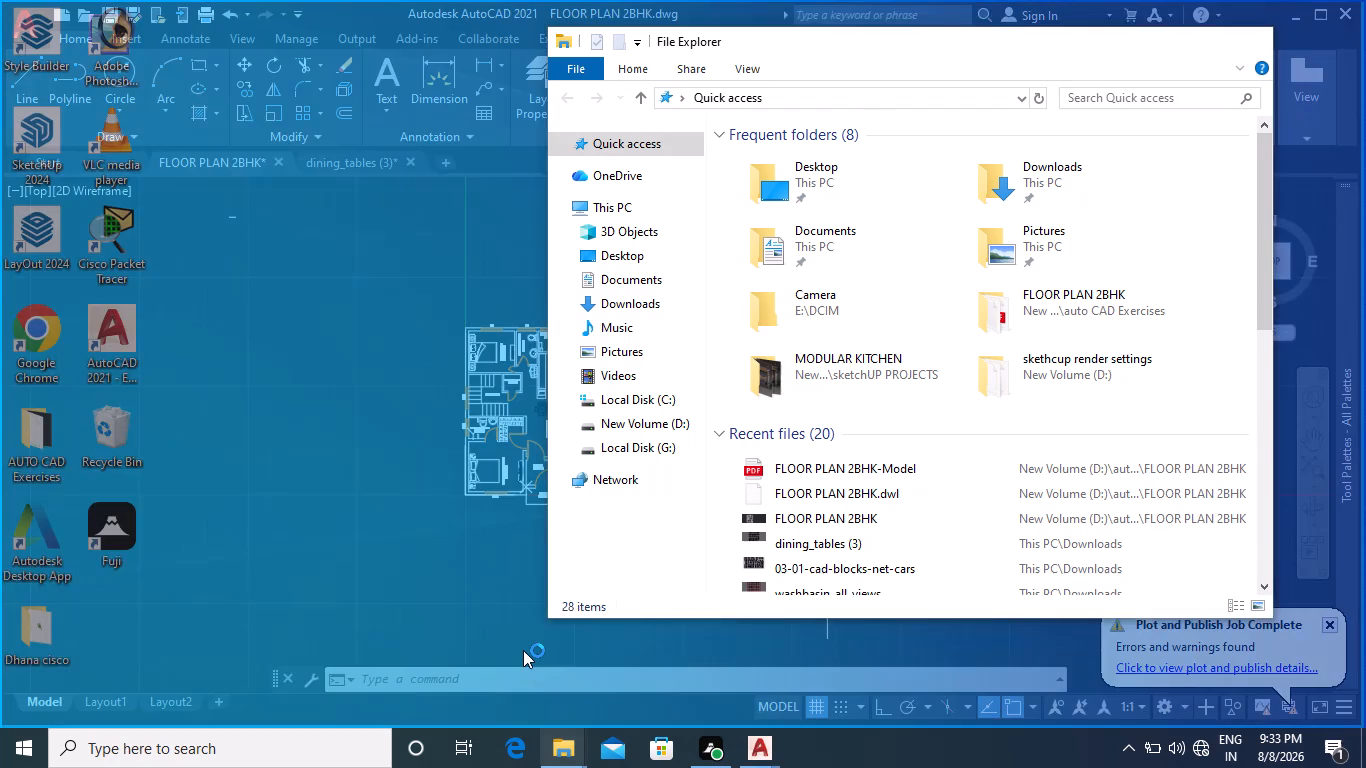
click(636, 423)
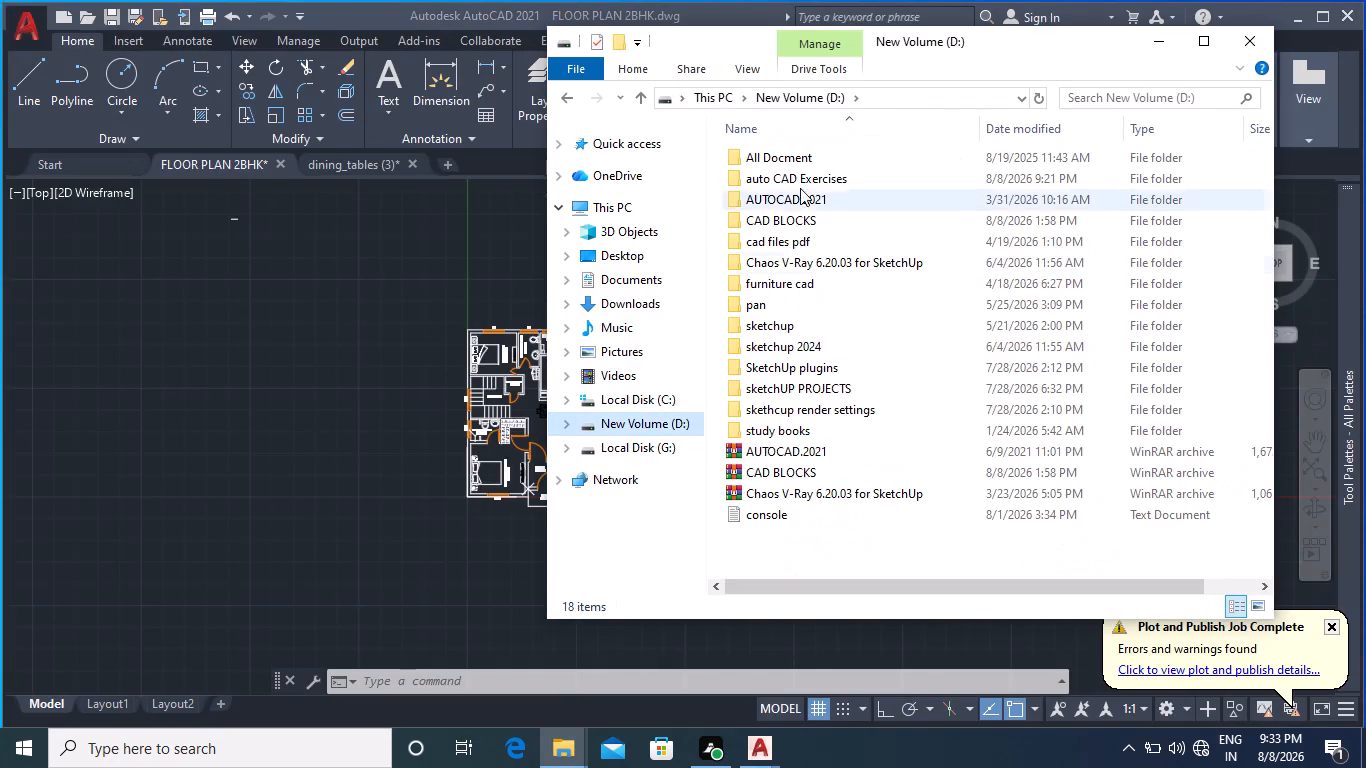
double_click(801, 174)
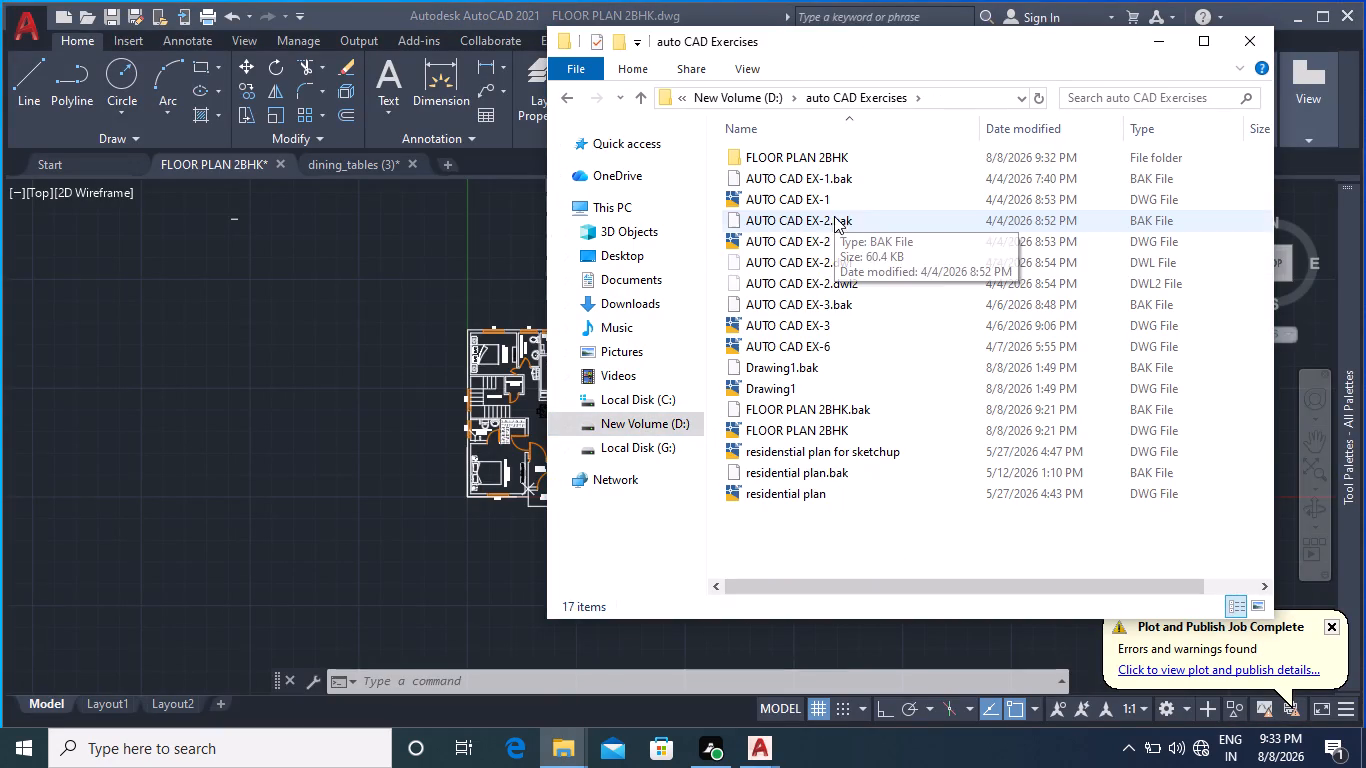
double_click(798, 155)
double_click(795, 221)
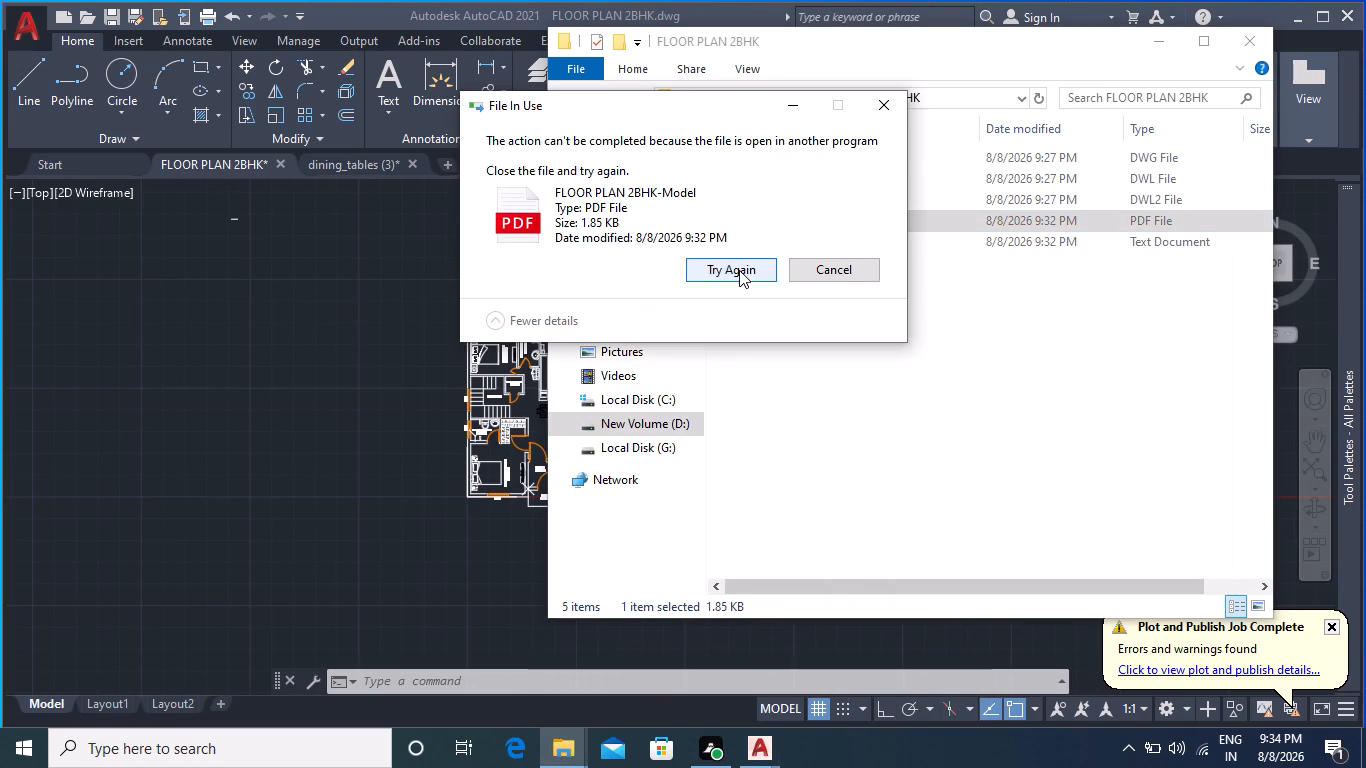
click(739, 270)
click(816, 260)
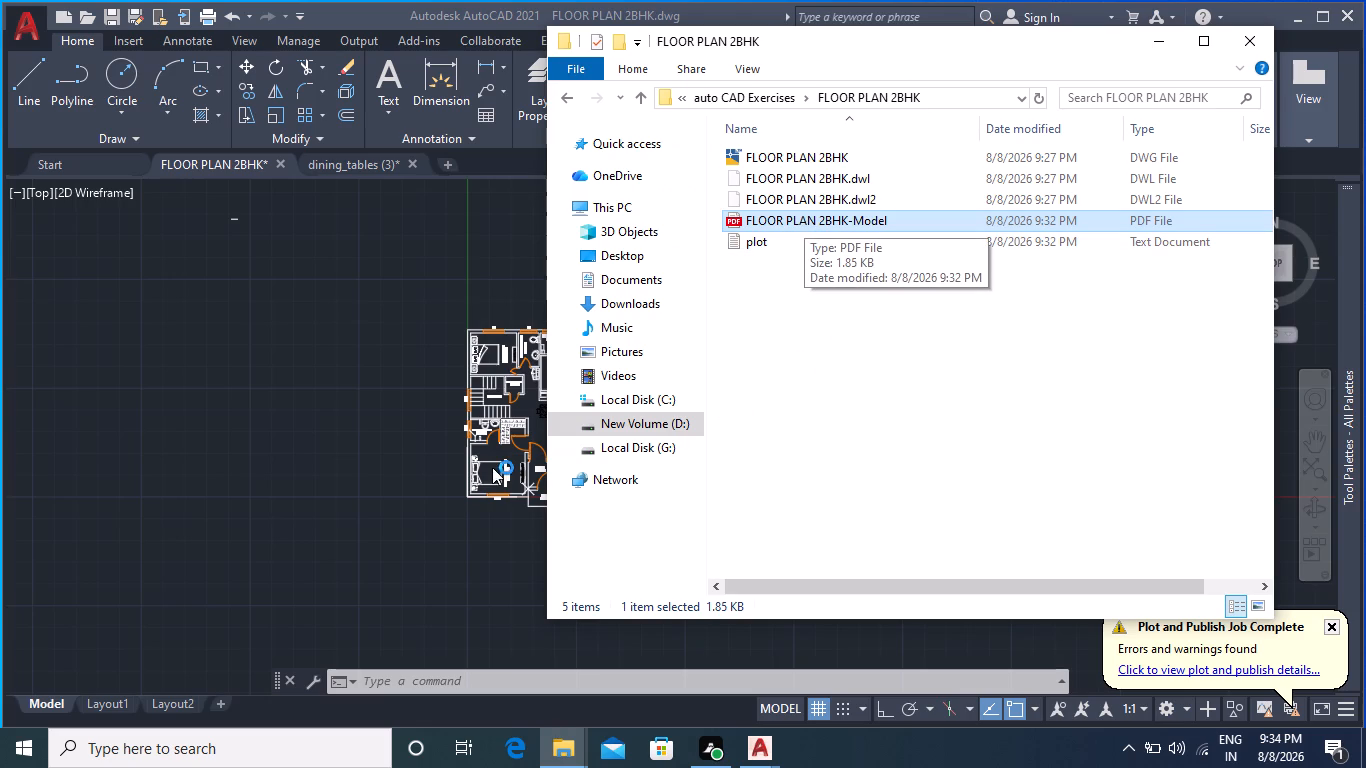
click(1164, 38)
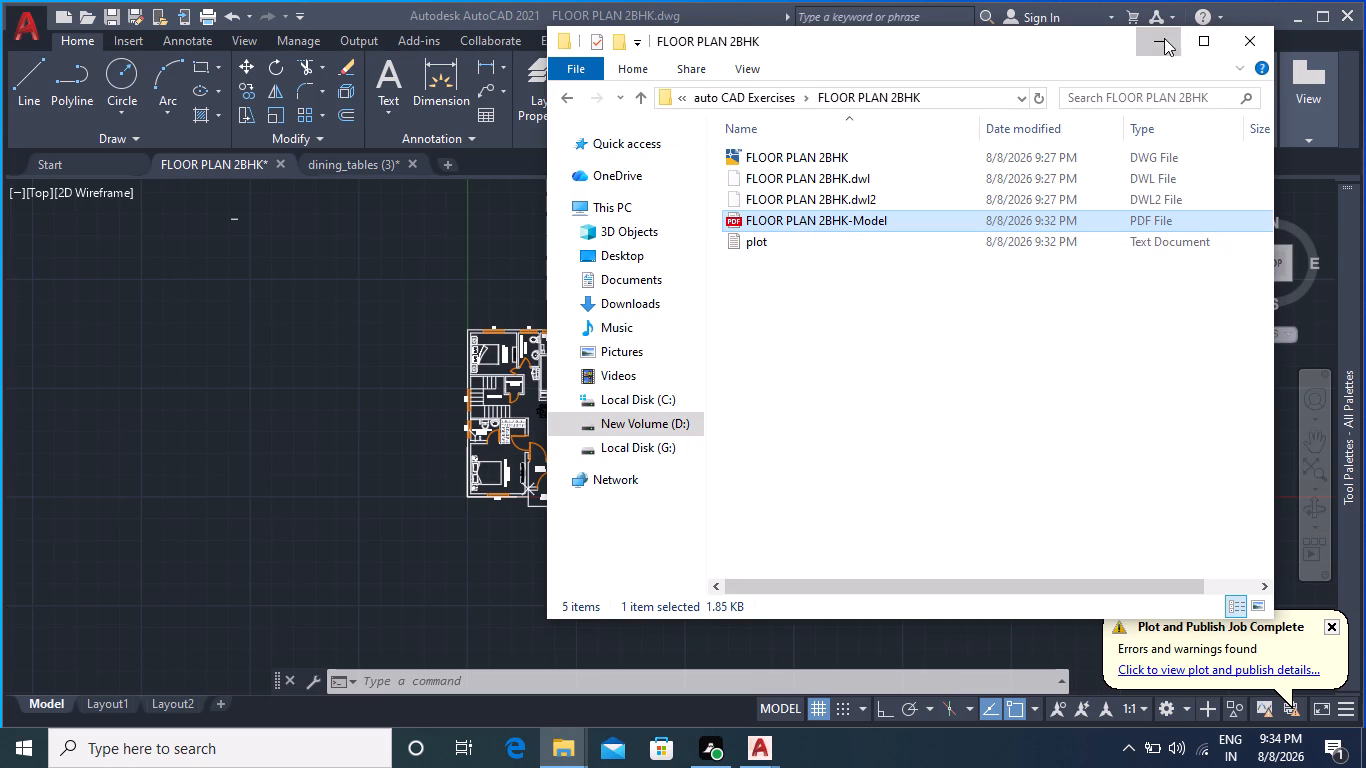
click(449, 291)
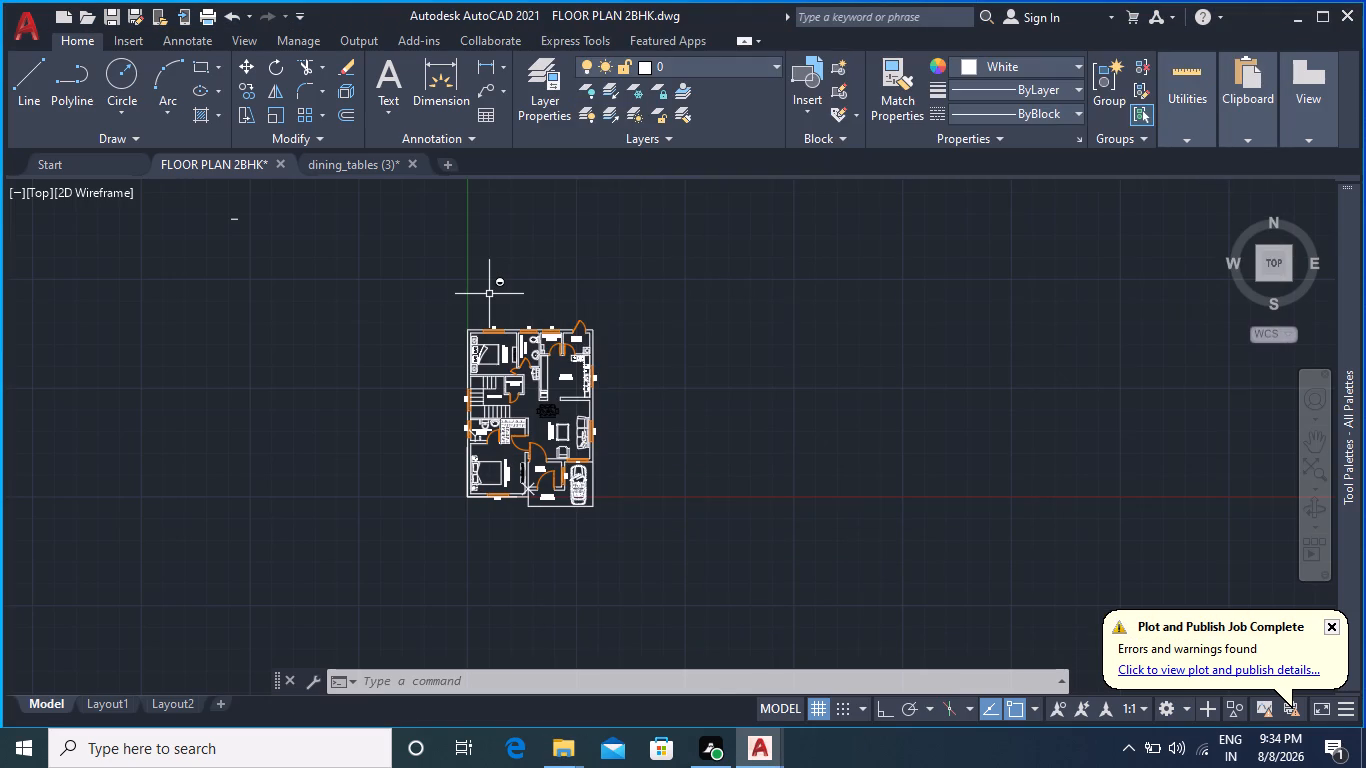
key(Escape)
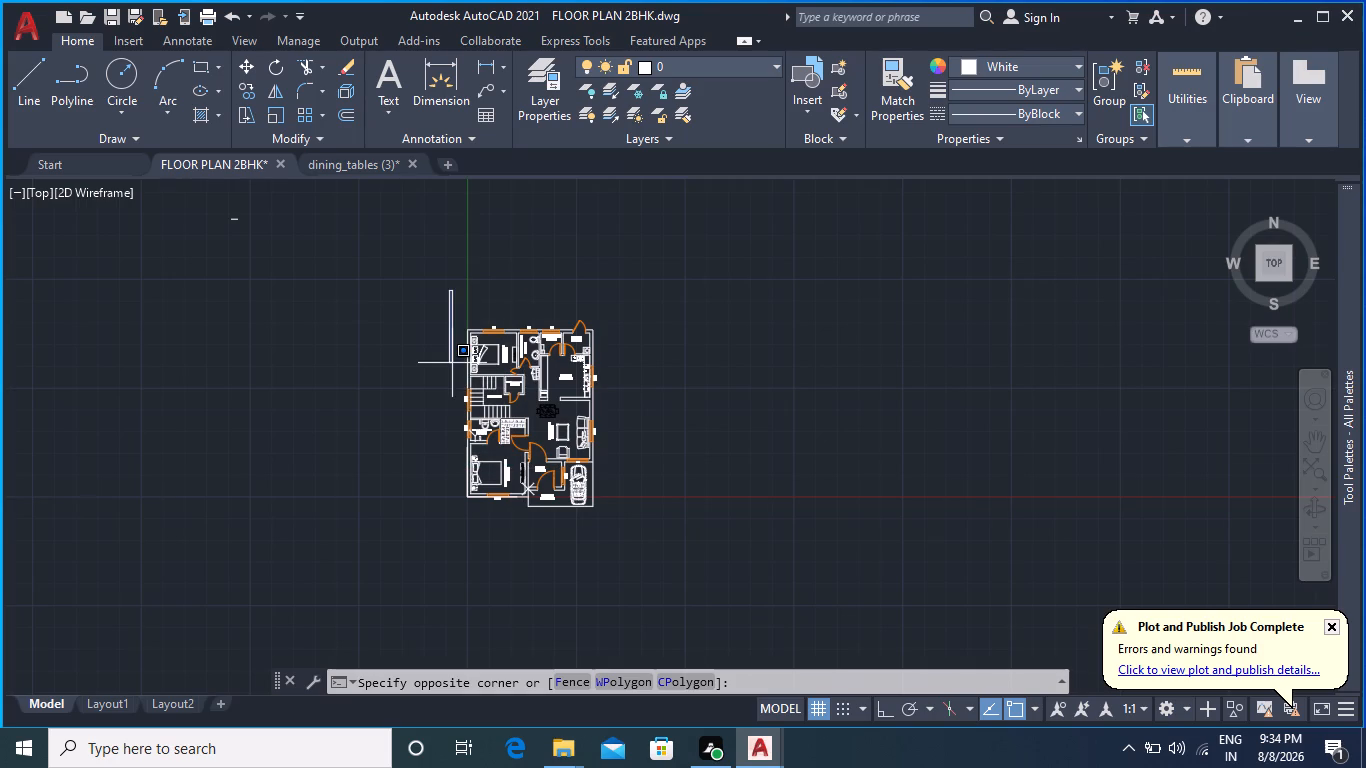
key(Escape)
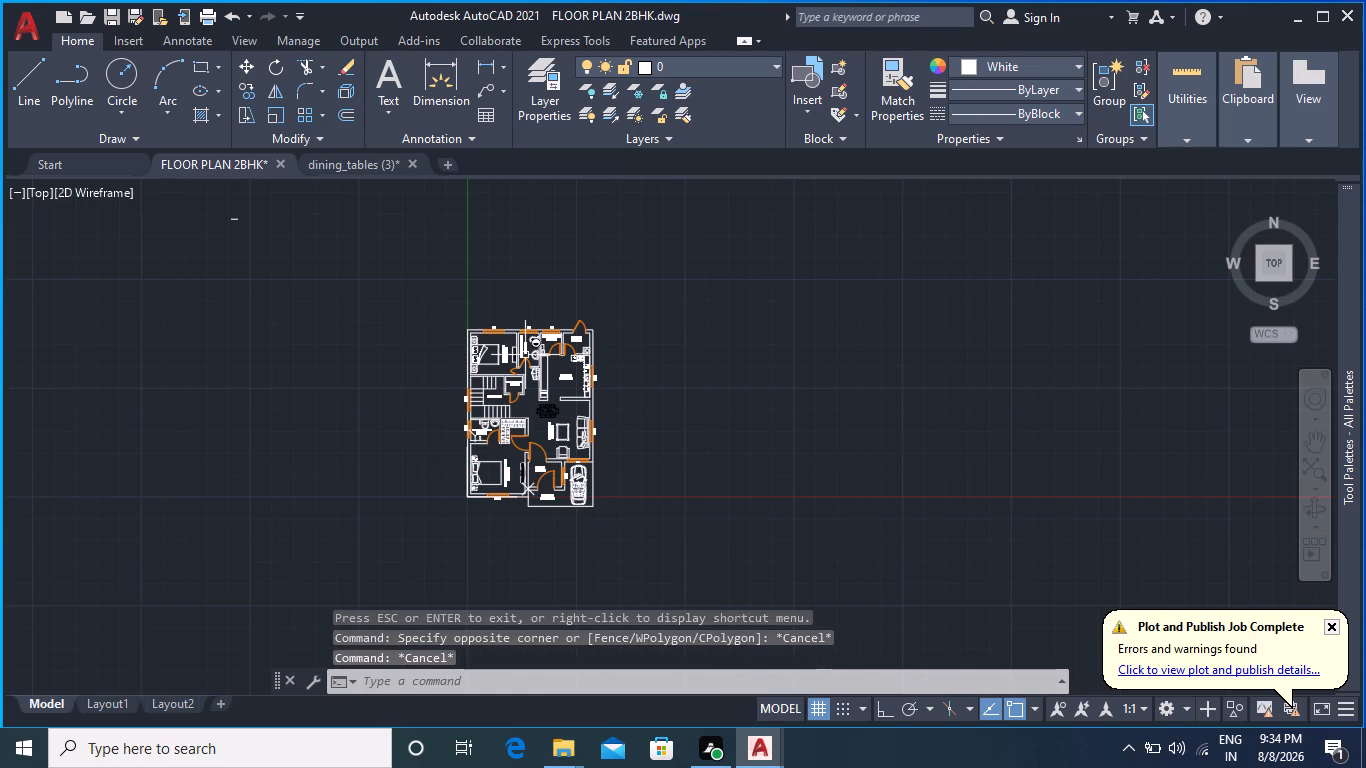
Start a new plot of the floor plan with the DWG To PDF.pc3 plotter and ISO A4 (210.00 x 297.00 MM) paper.
scroll(570, 387, up, 2)
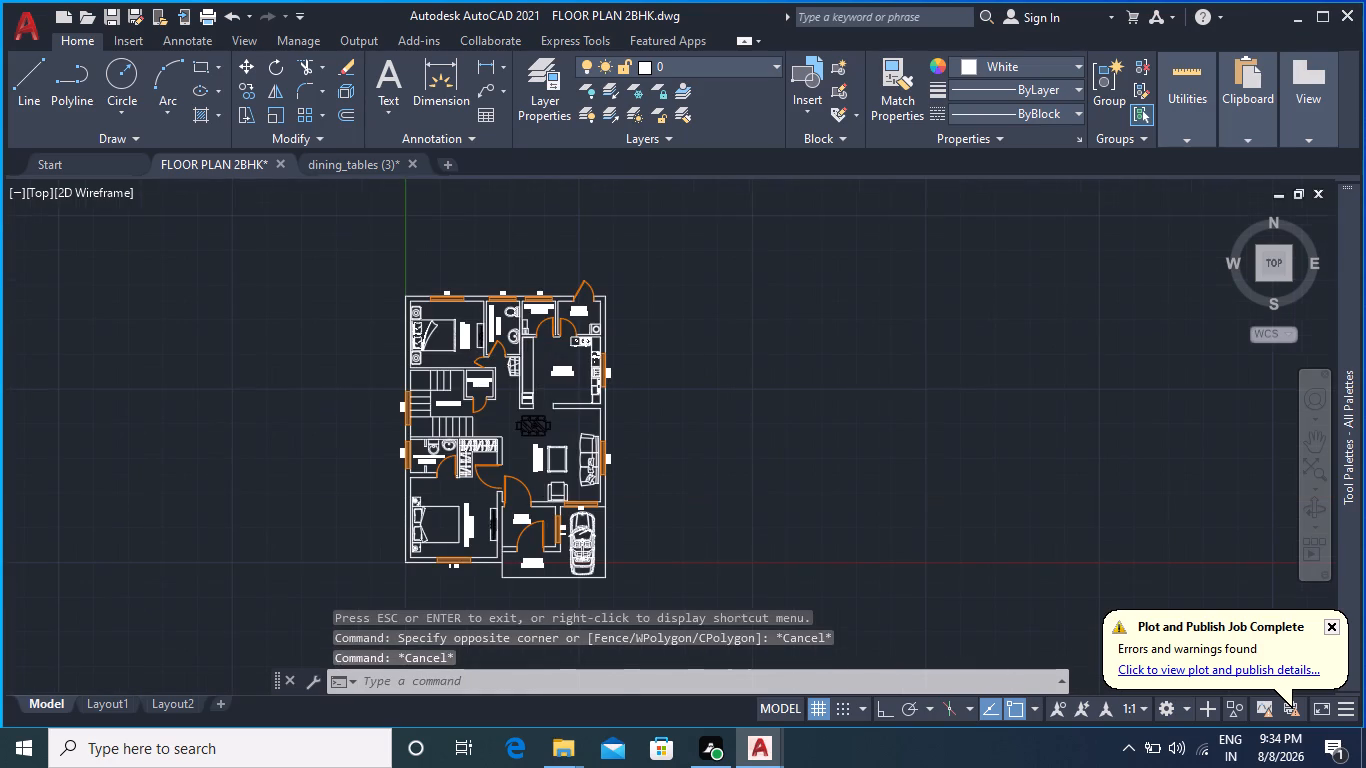
scroll(545, 311, up, 1)
scroll(704, 381, down, 1)
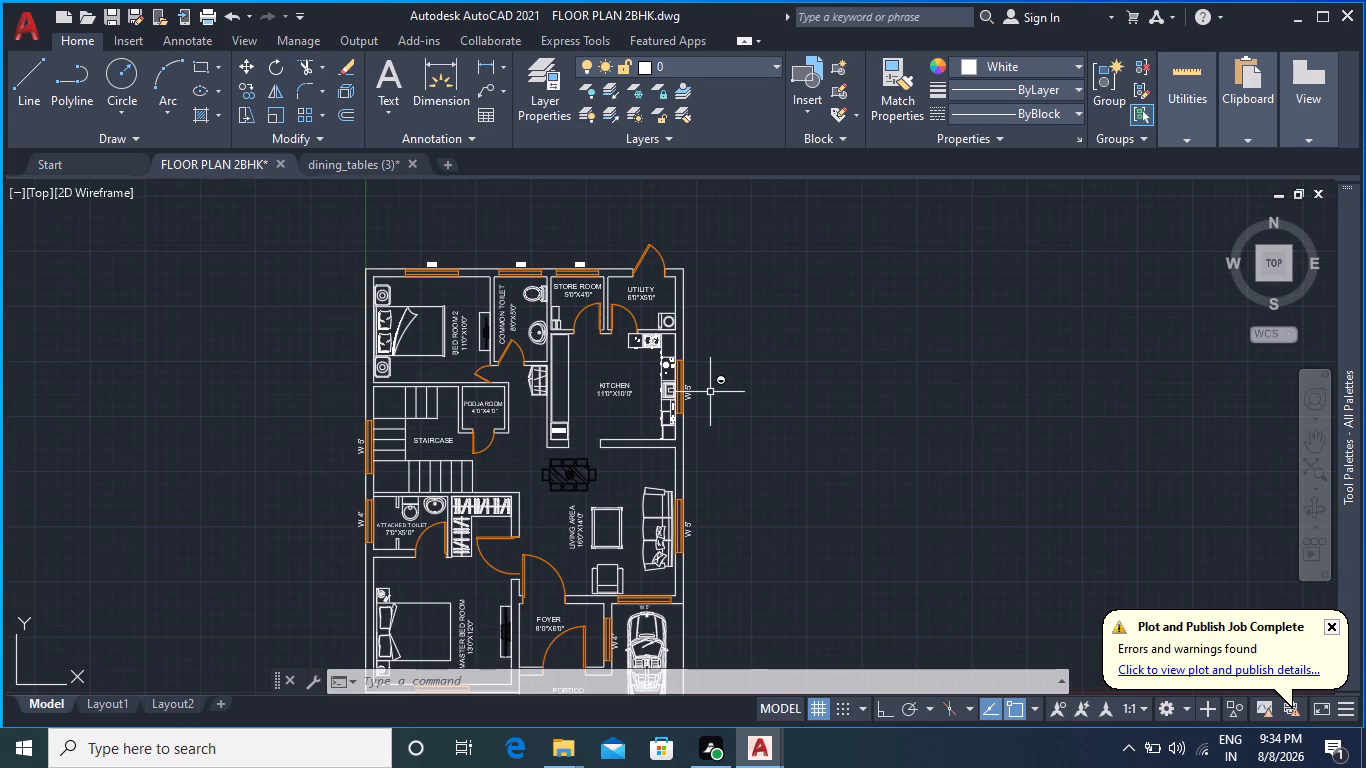
key(ctrl+p)
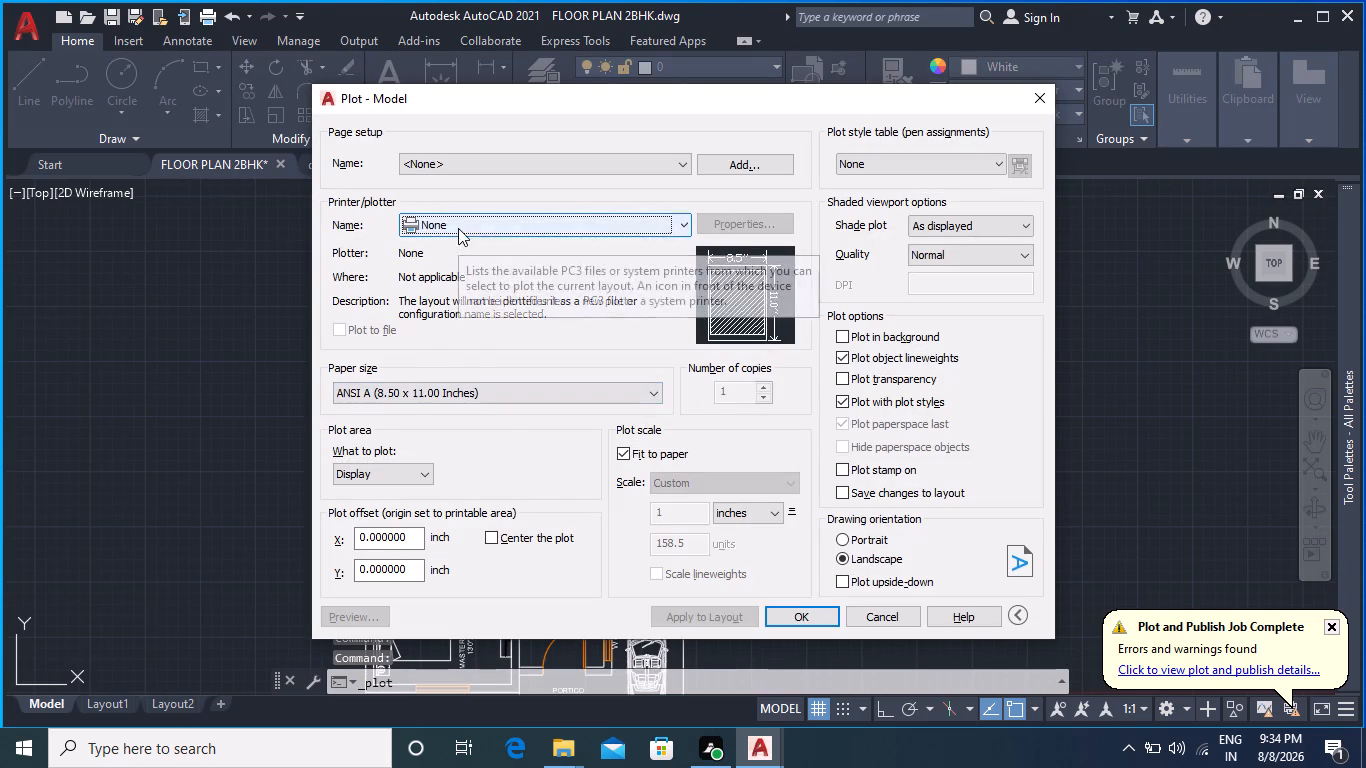
click(458, 228)
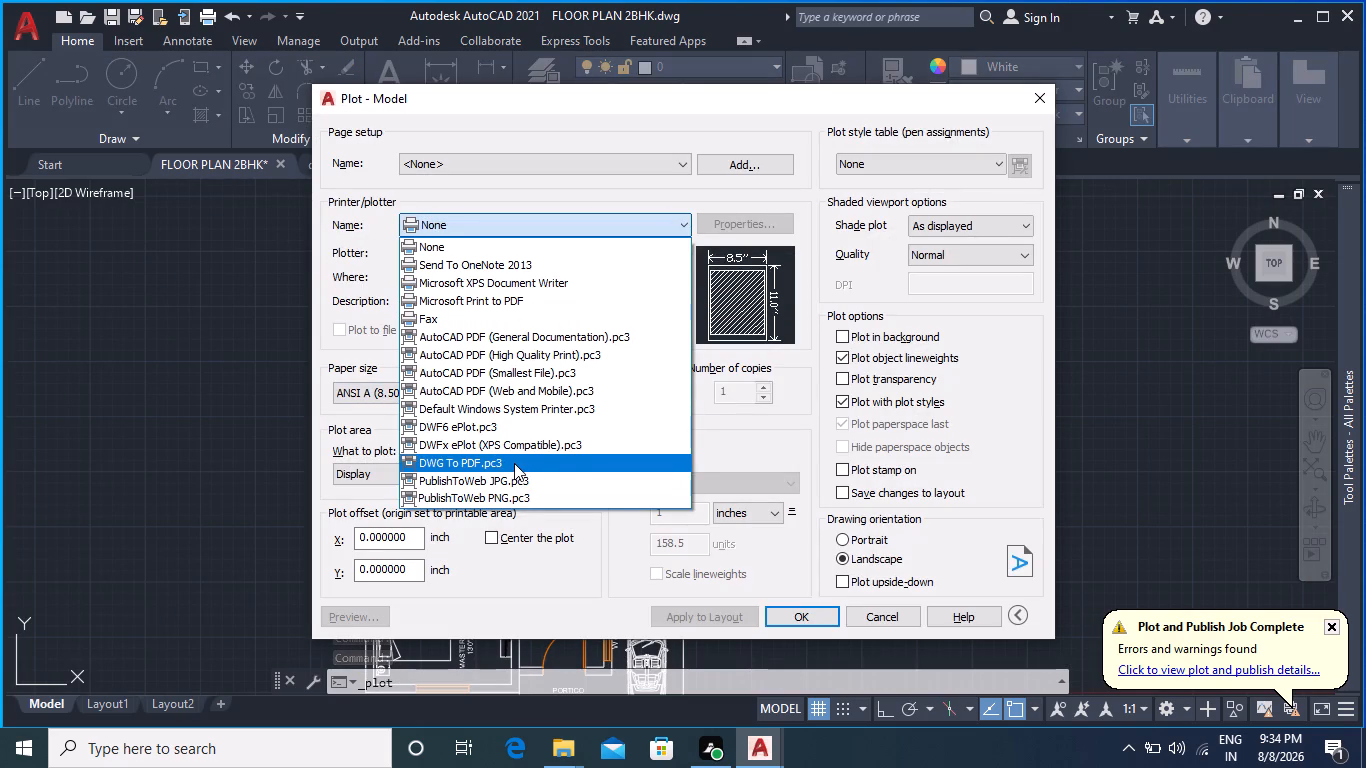
click(514, 463)
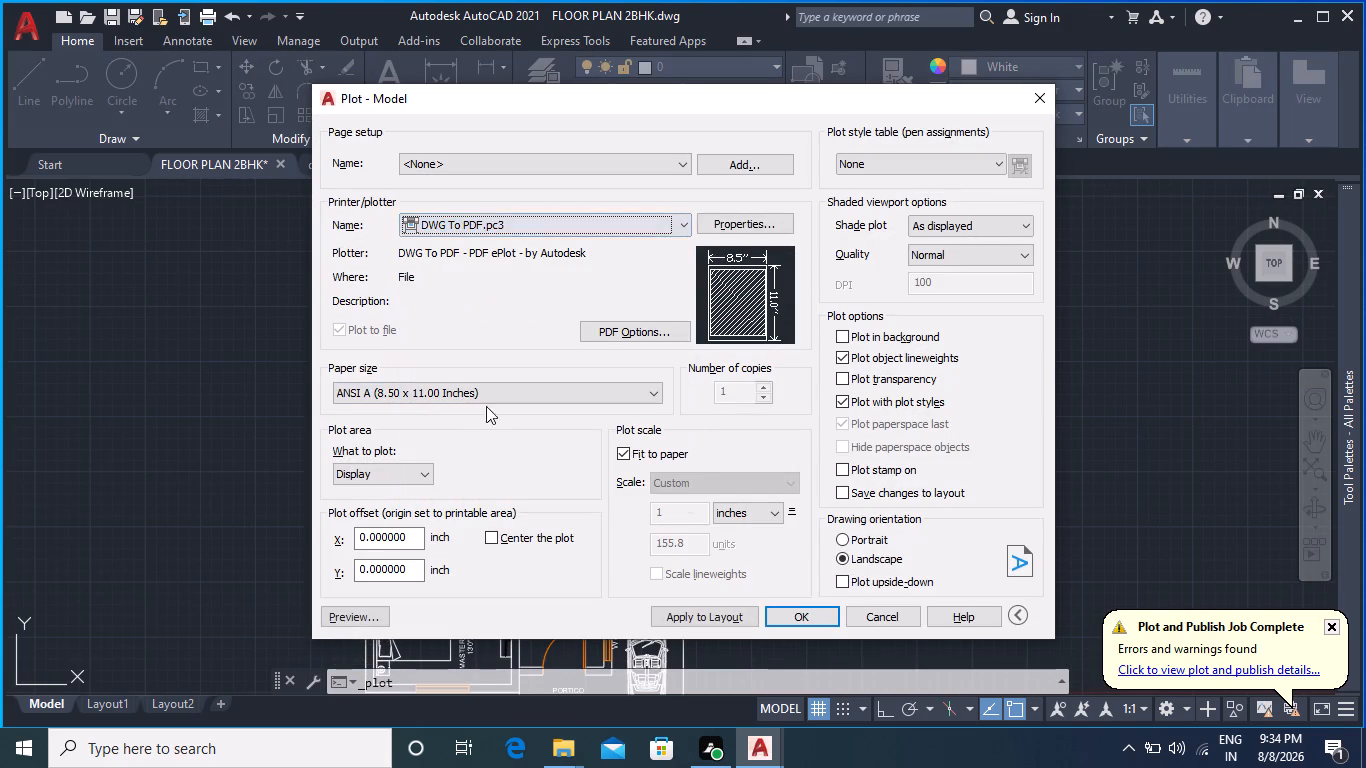
click(506, 396)
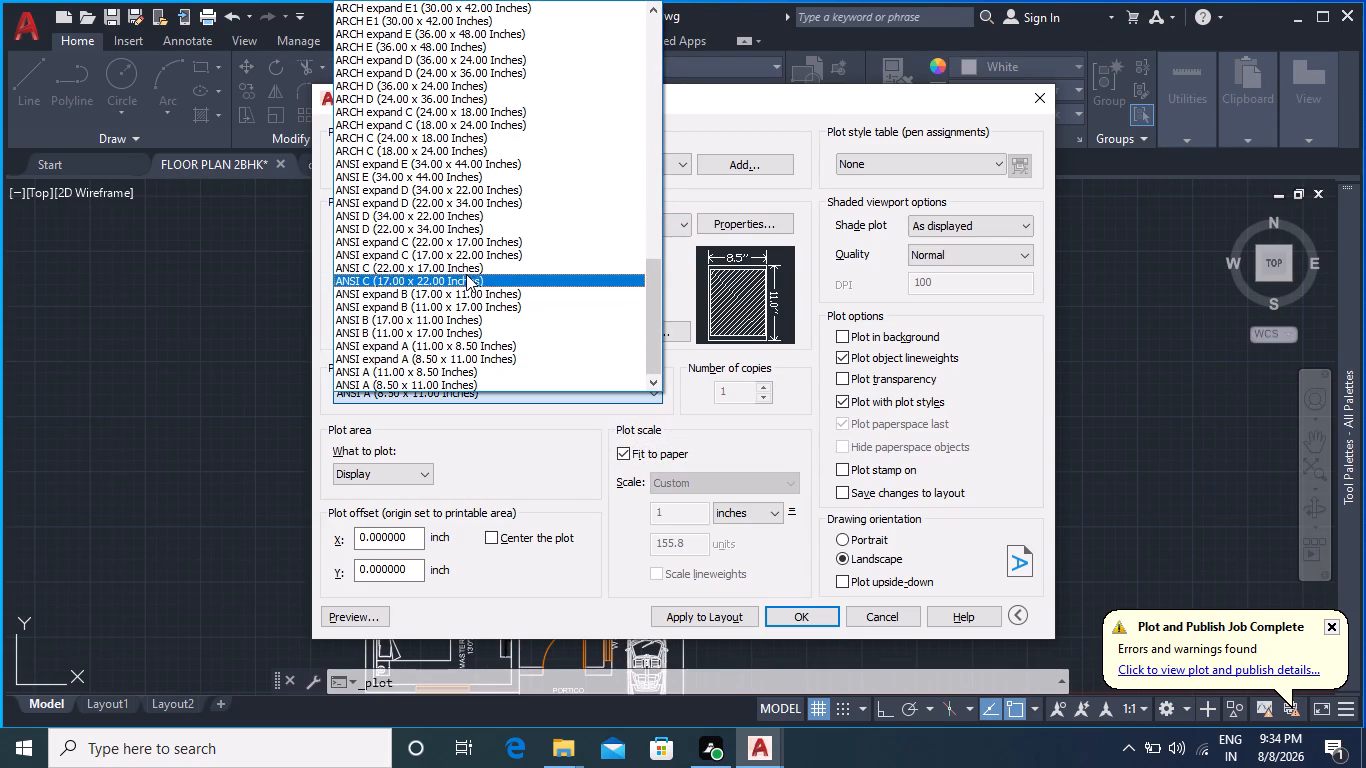
scroll(434, 117, up, 5)
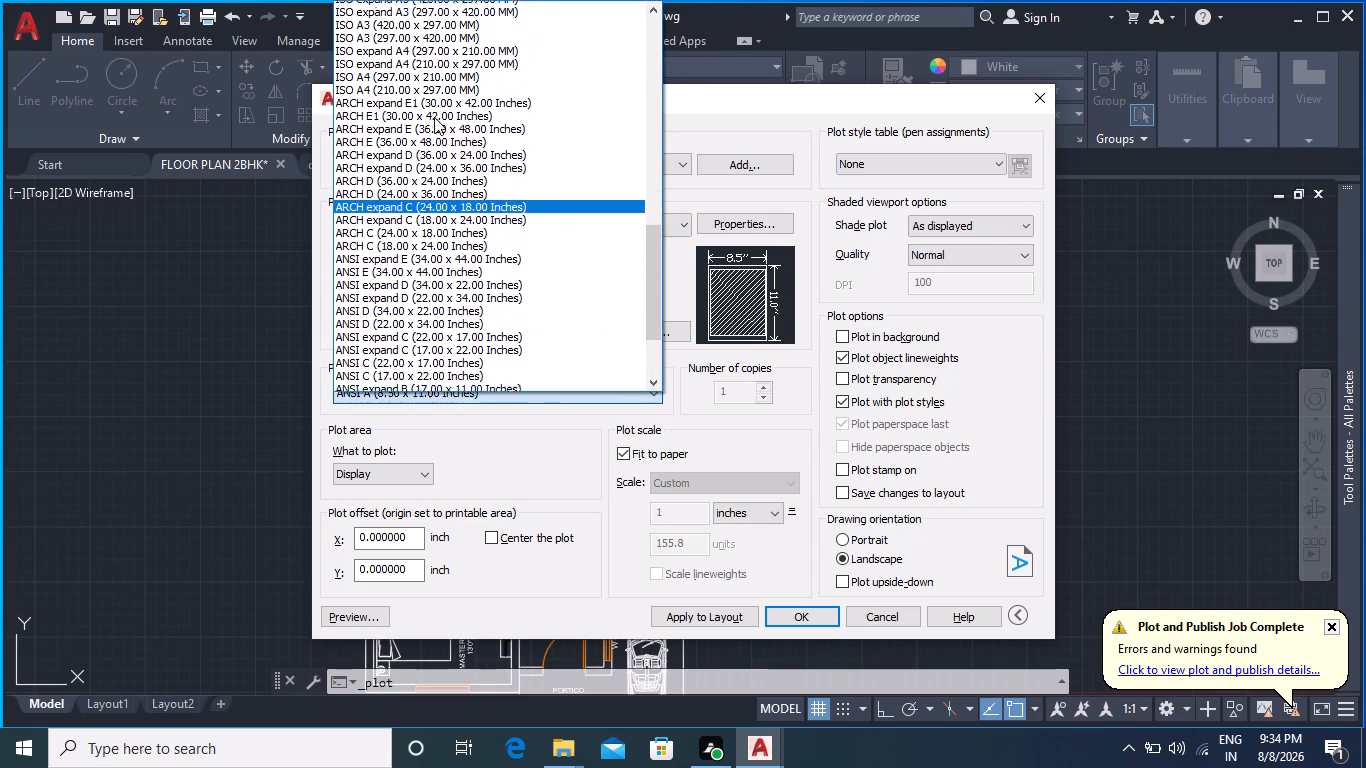
scroll(434, 117, up, 3)
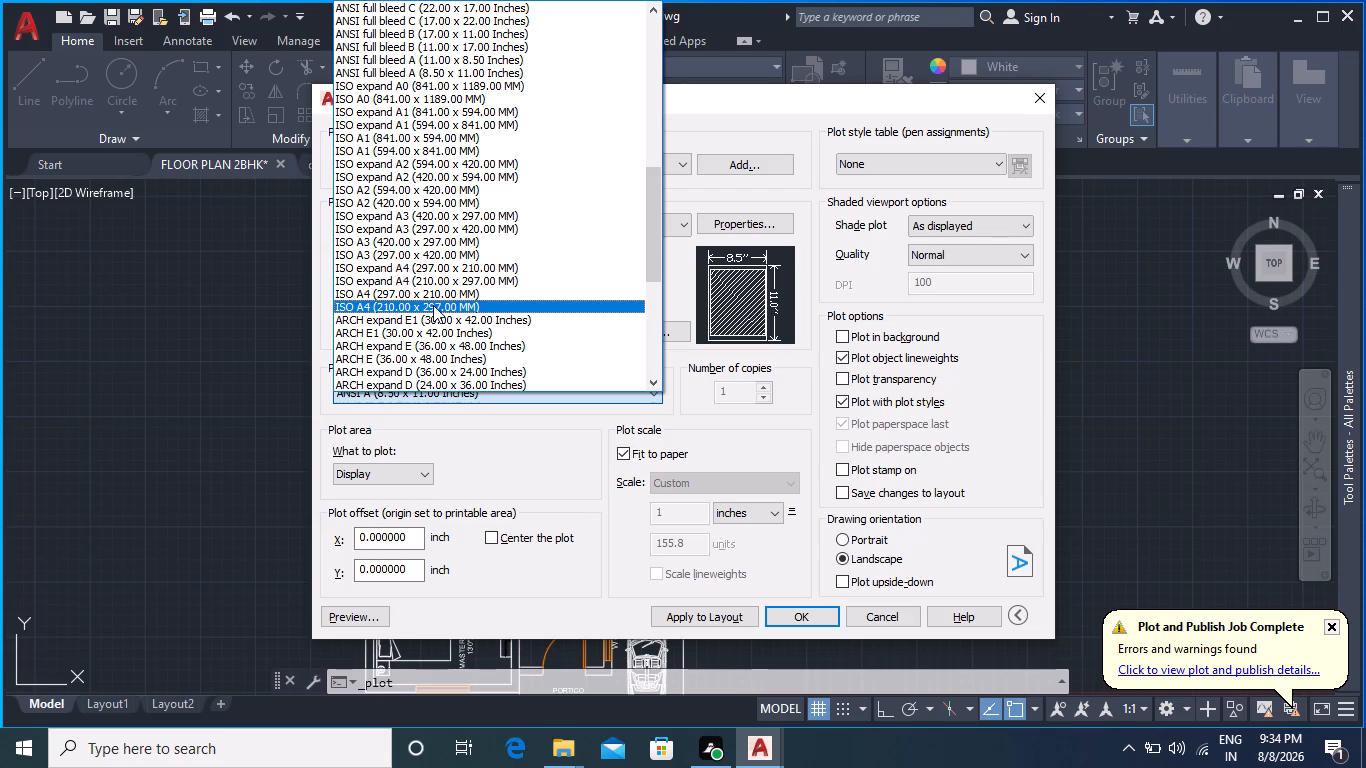
click(433, 305)
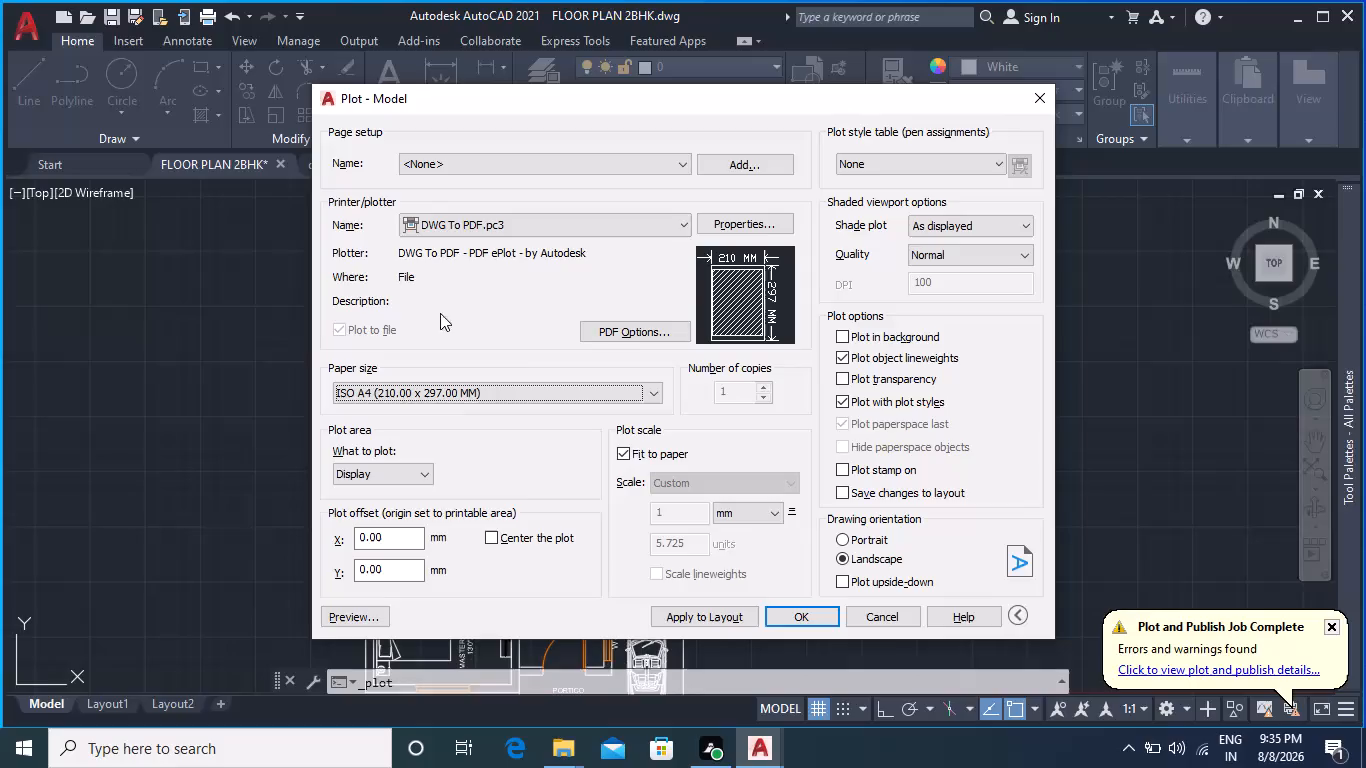
Center the plot, turn off Fit to paper, and set the drawing orientation to Portrait.
click(492, 538)
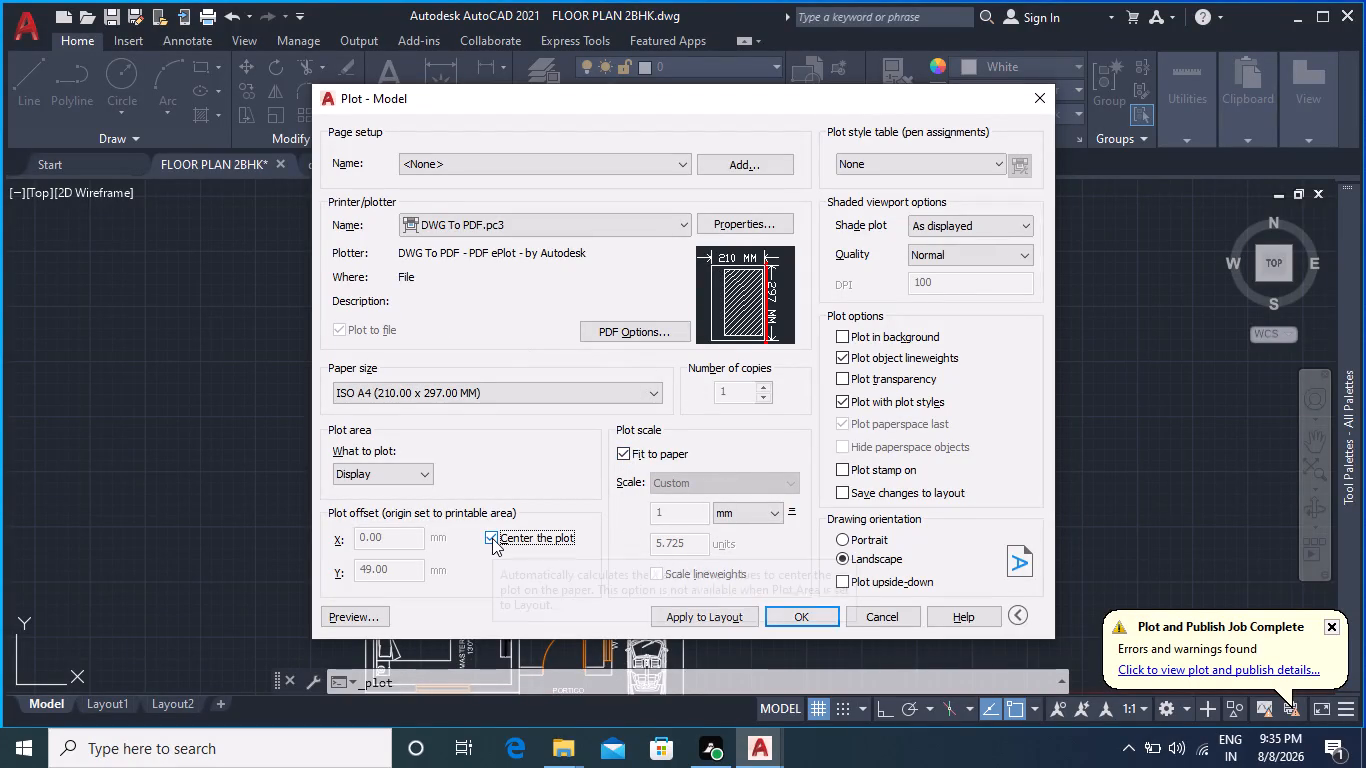
click(492, 538)
click(492, 538)
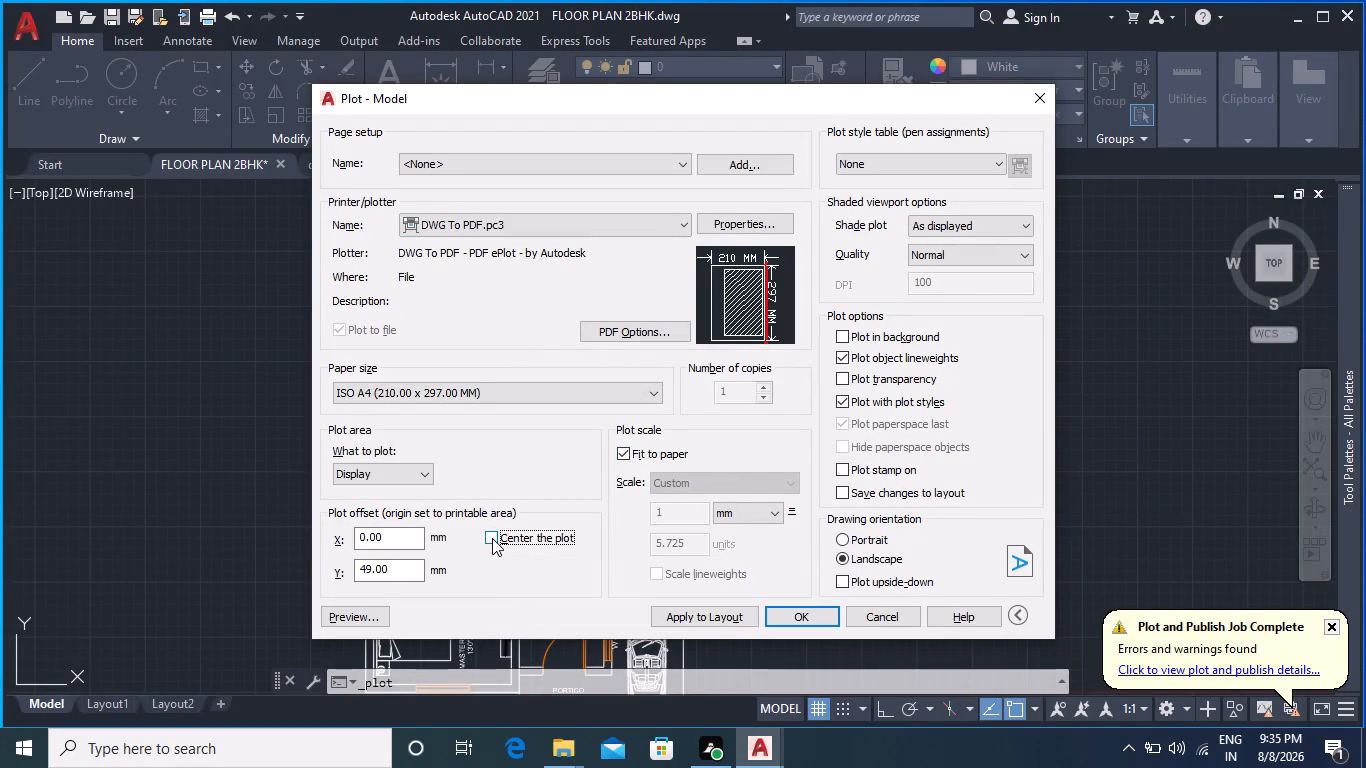
click(623, 454)
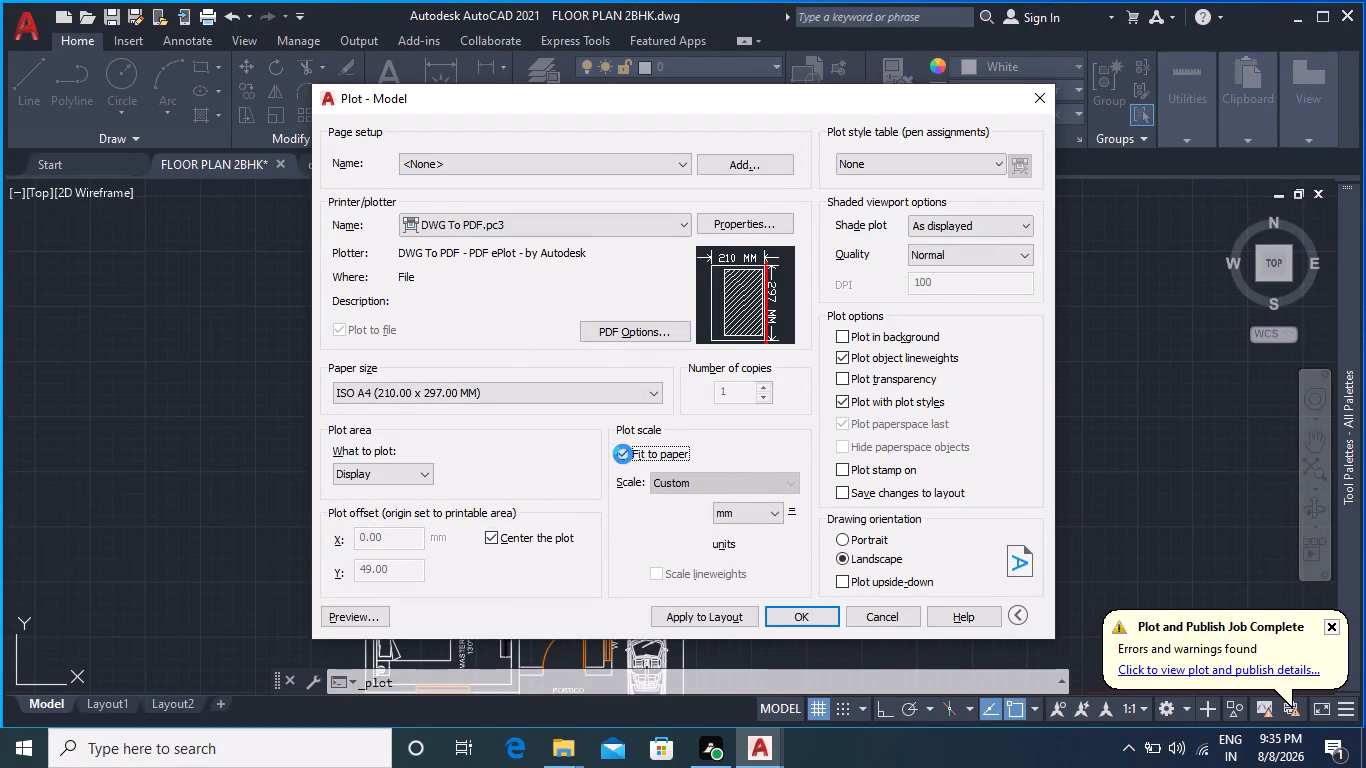
click(839, 539)
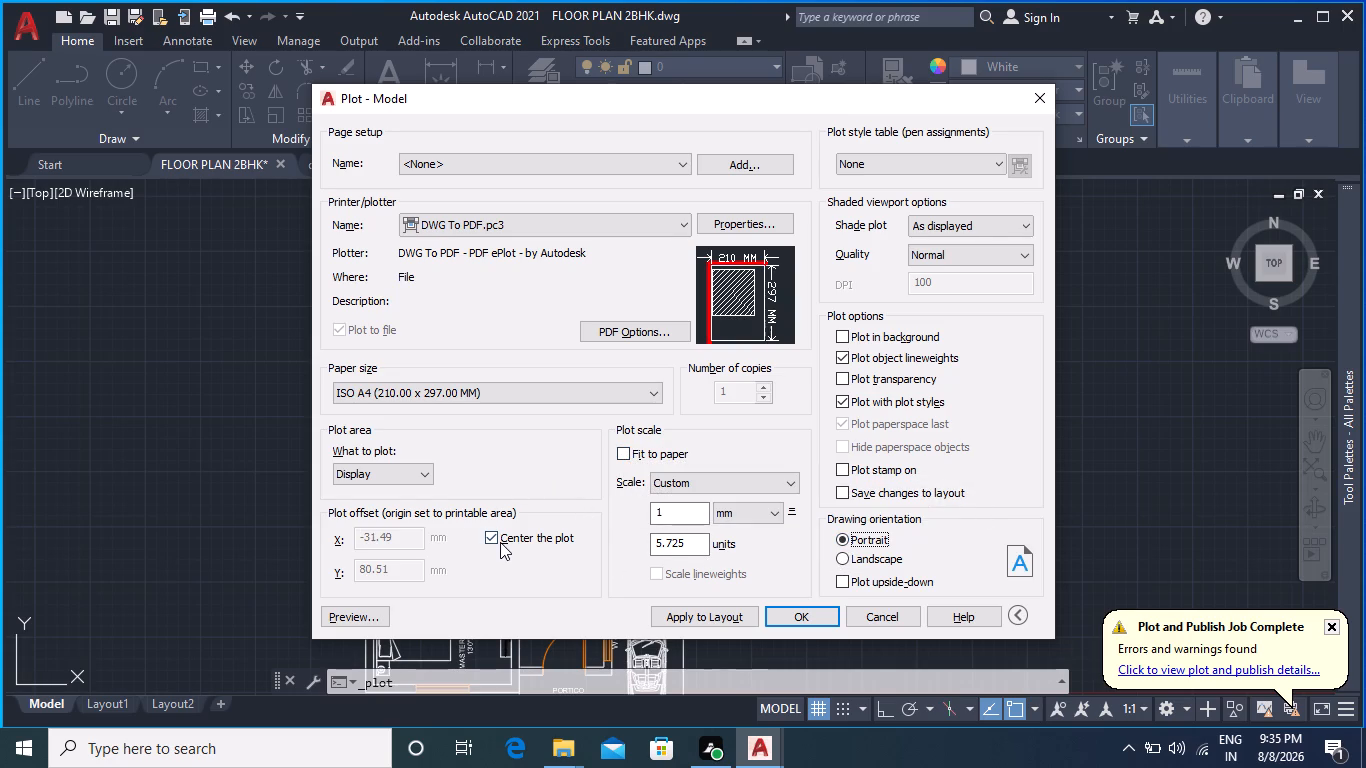
Set the plot area to a Window enclosing the whole floor plan, including the portico and car.
click(402, 474)
click(414, 537)
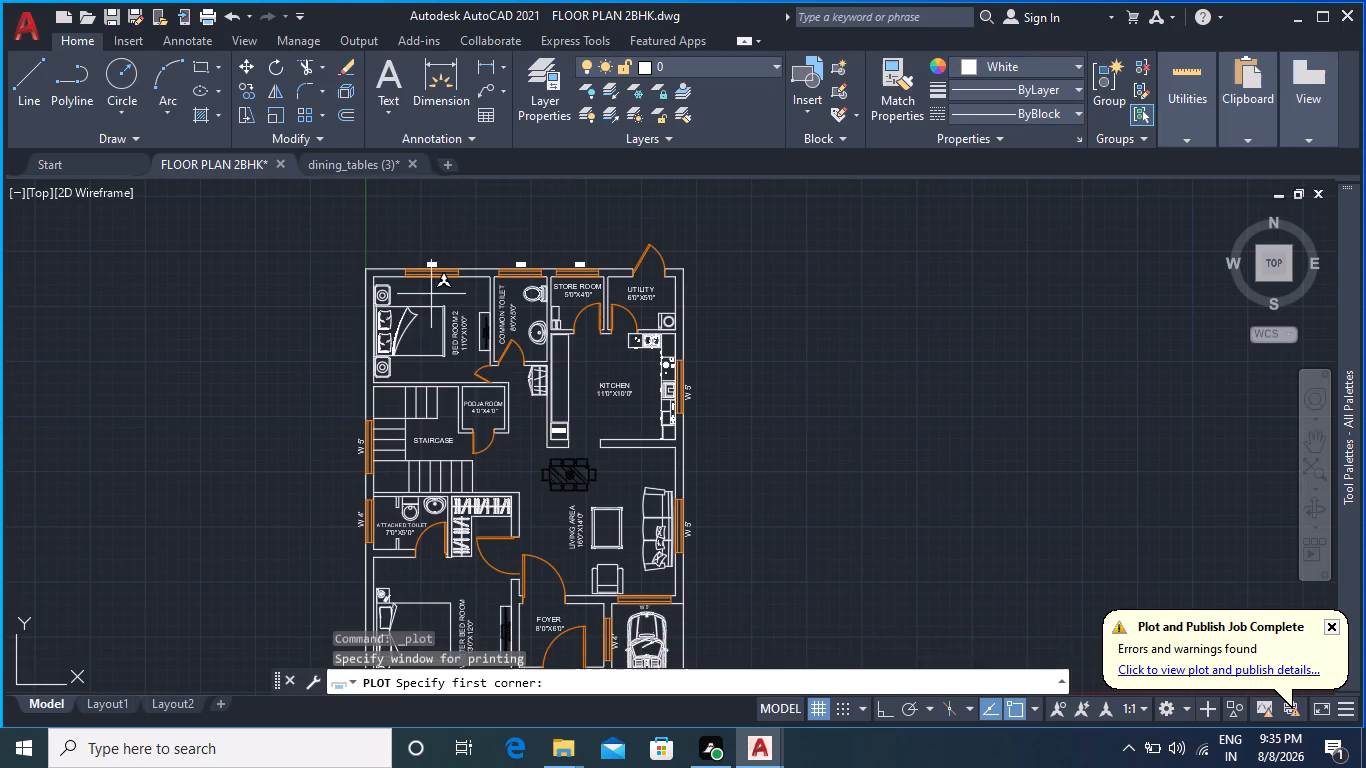
scroll(352, 244, down, 1)
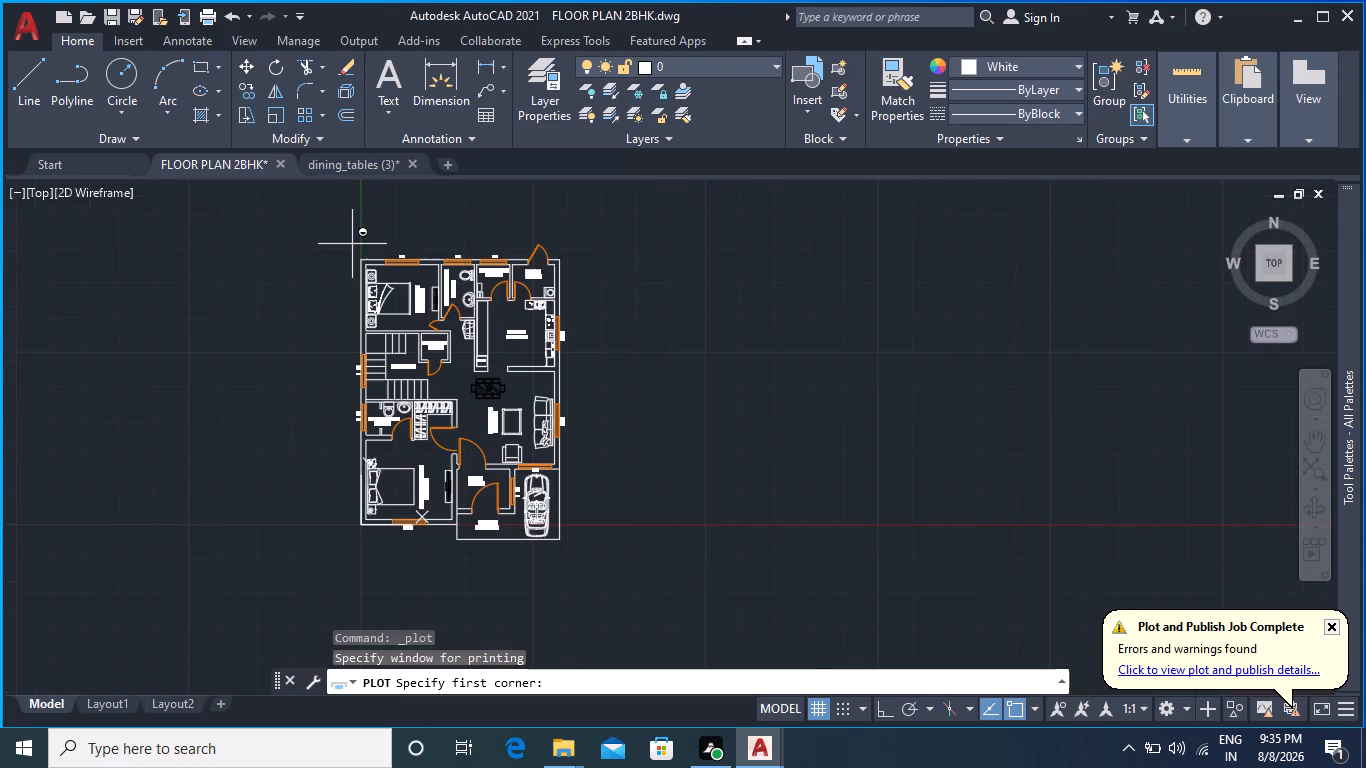
click(346, 241)
click(589, 584)
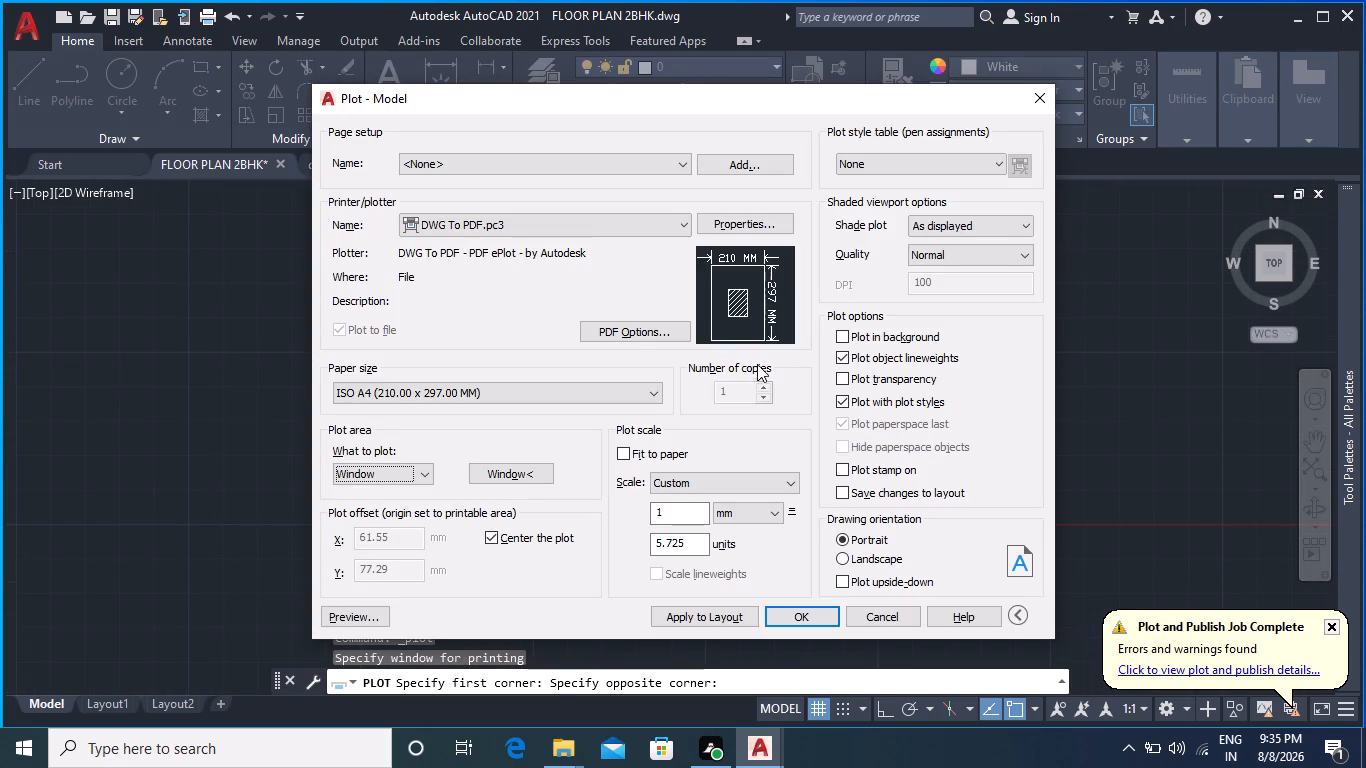
Scale the plot with Fit to paper and keep Center the plot enabled.
click(624, 451)
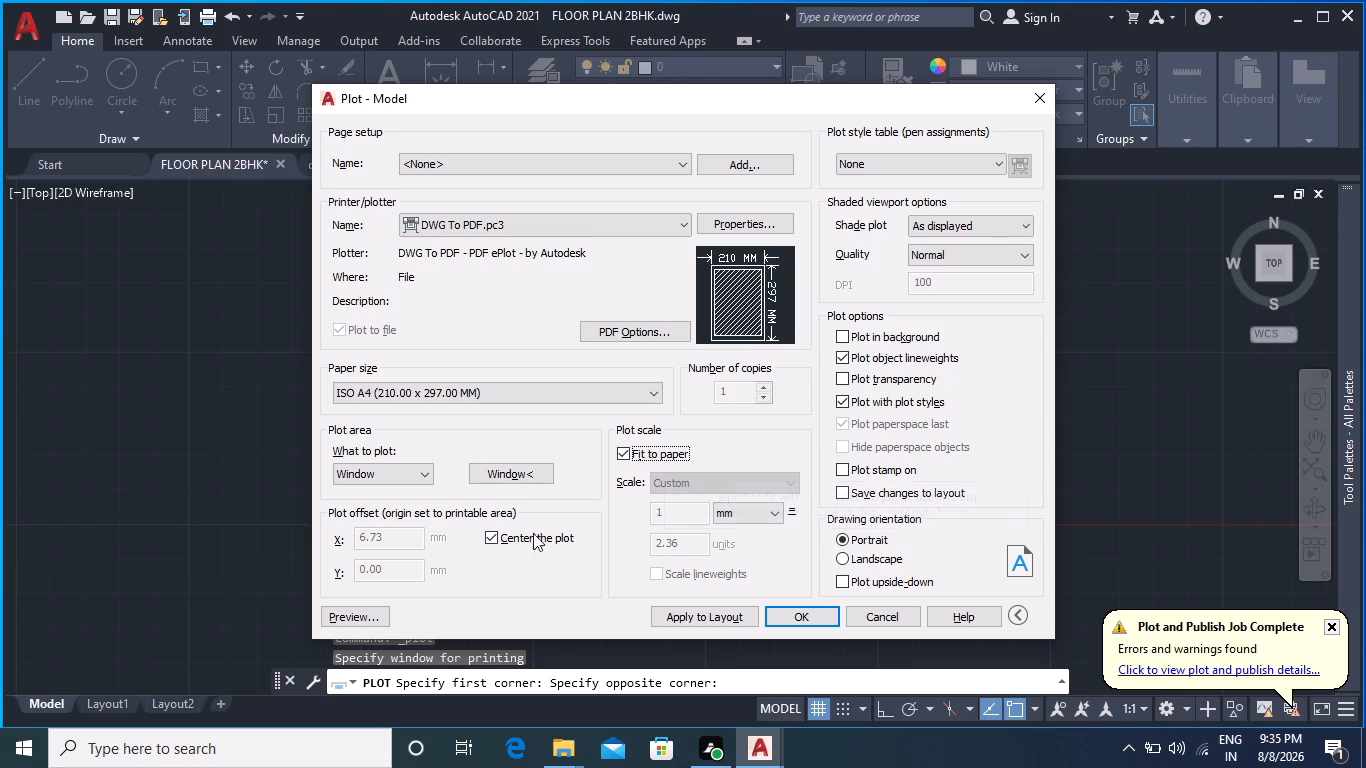
click(493, 539)
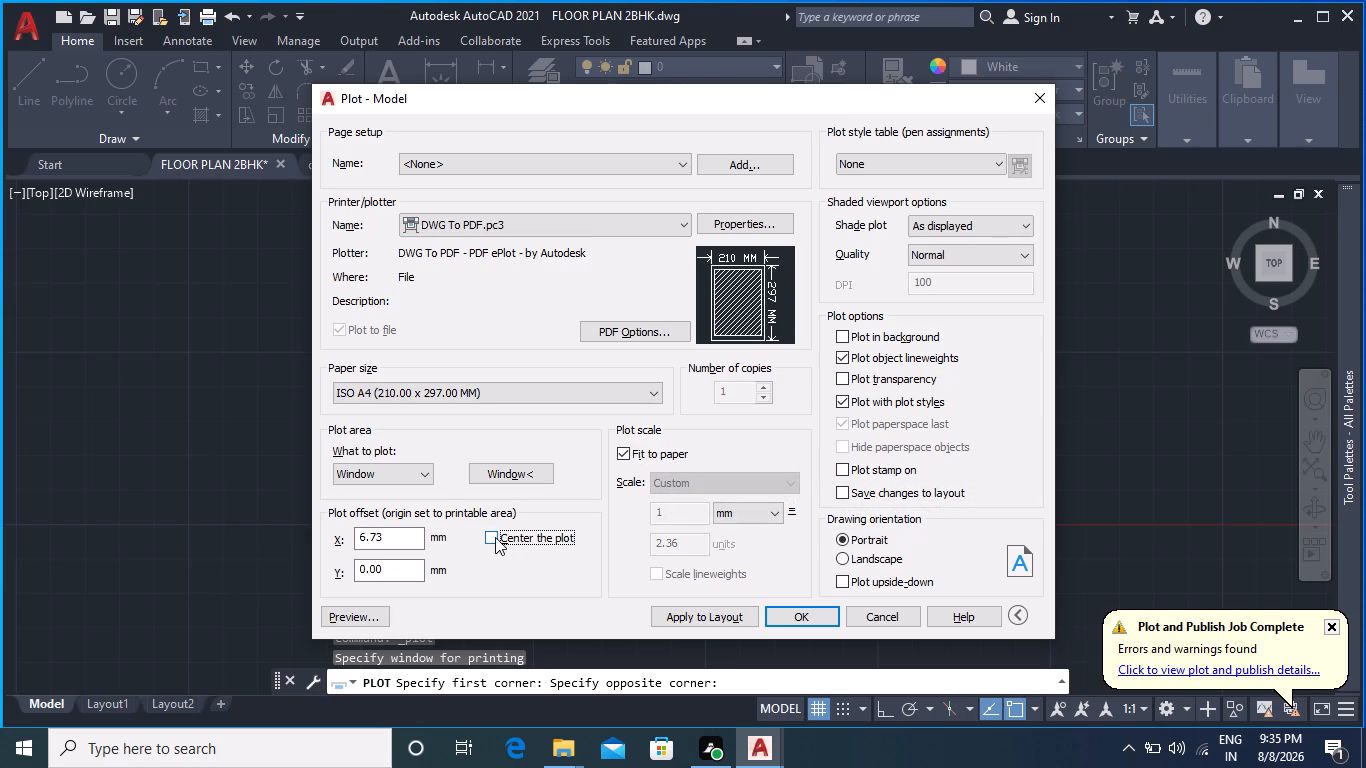
click(495, 537)
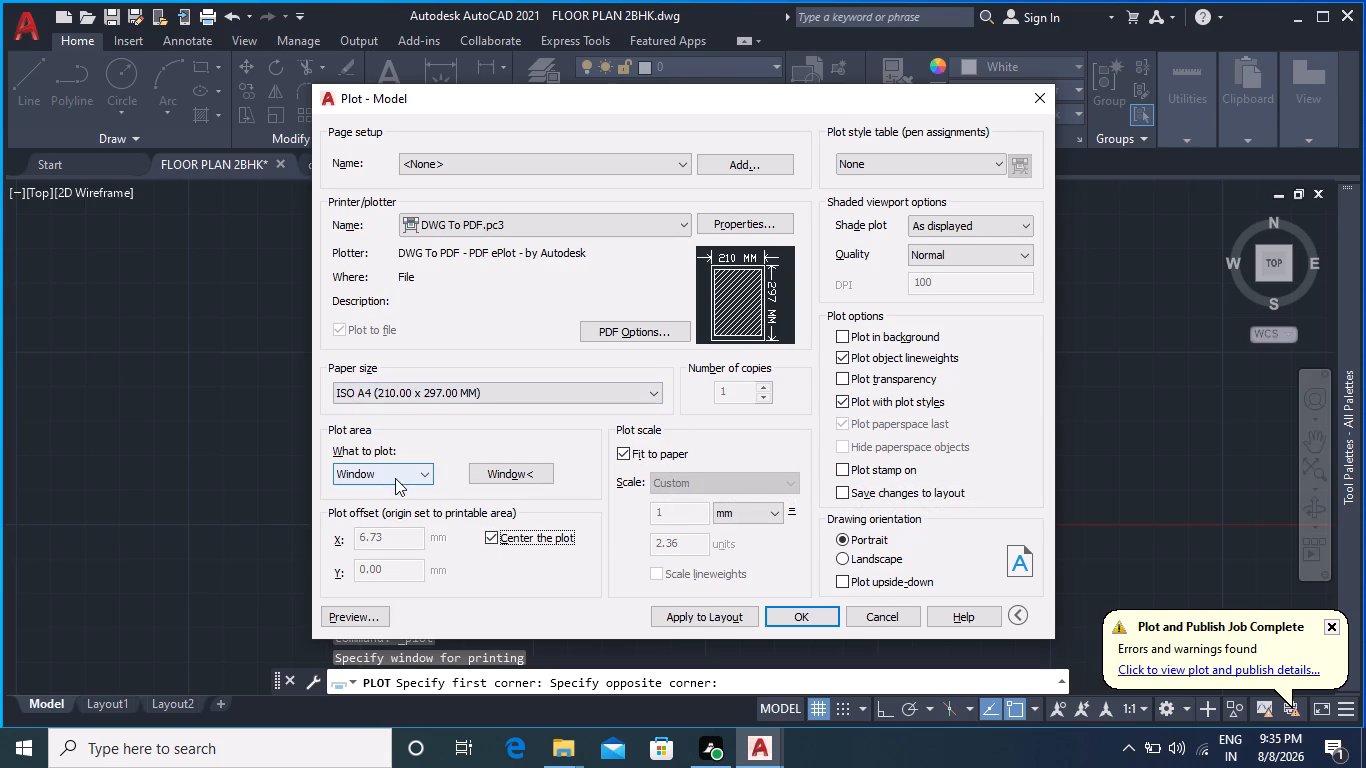
Preview the plot, check the floor plan on the sheet, and return to the plot settings.
click(356, 618)
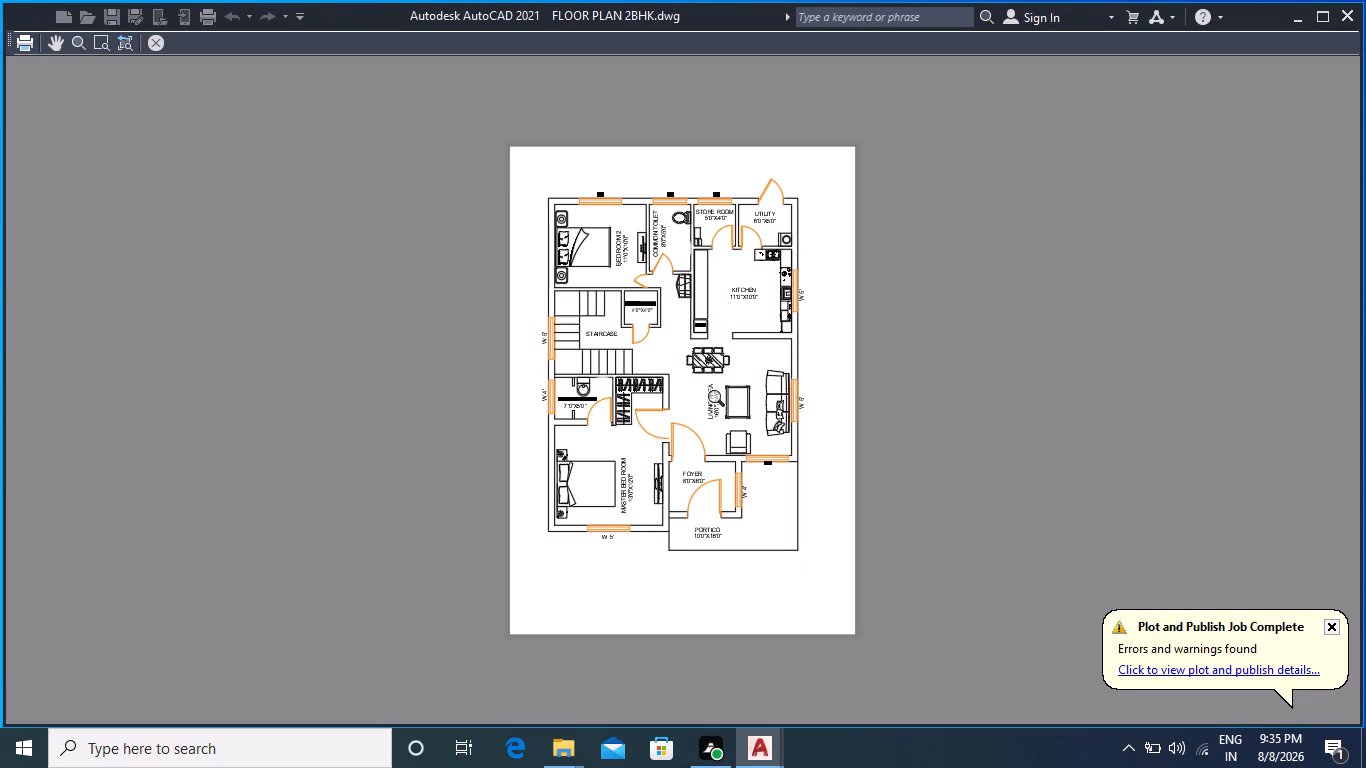
click(158, 44)
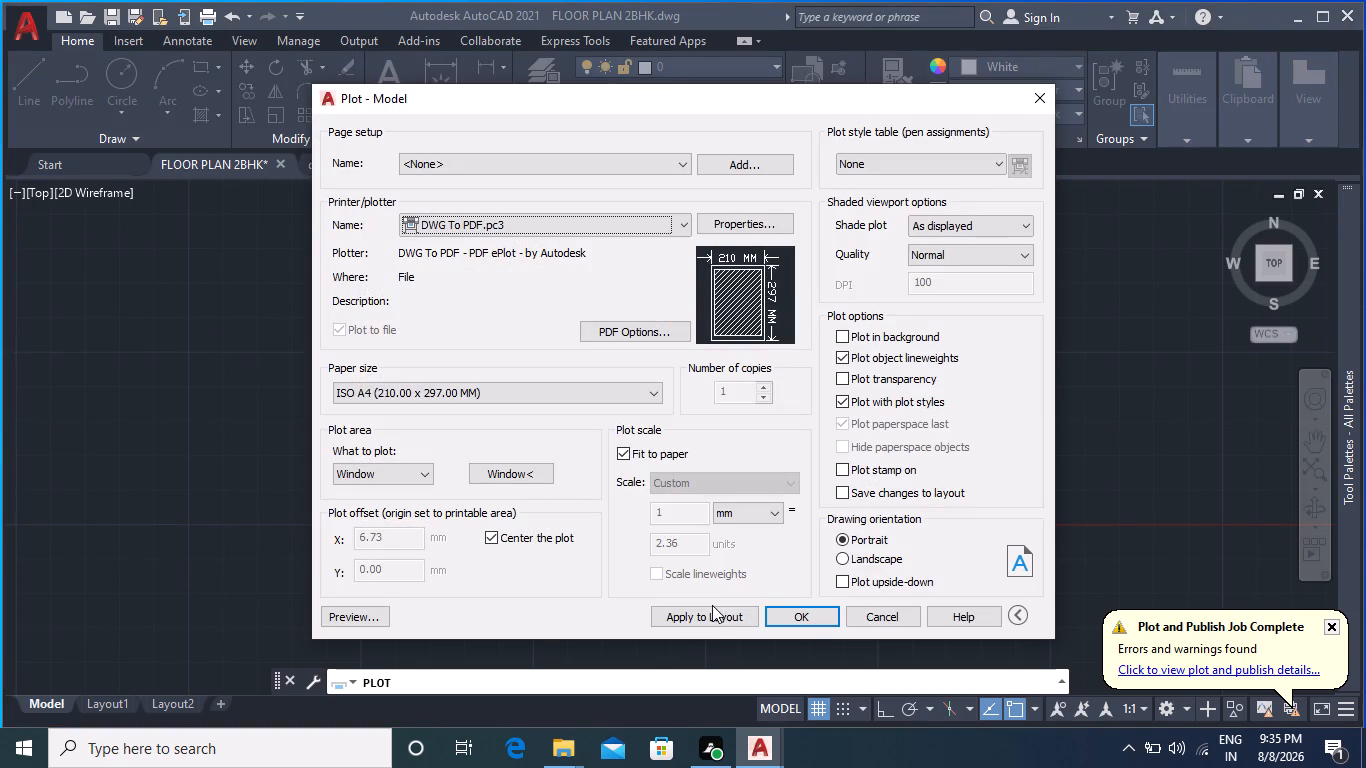
Plot the floor plan to the PDF file FLOOR PLAN 2BHK-Model, overwriting the existing file.
click(790, 615)
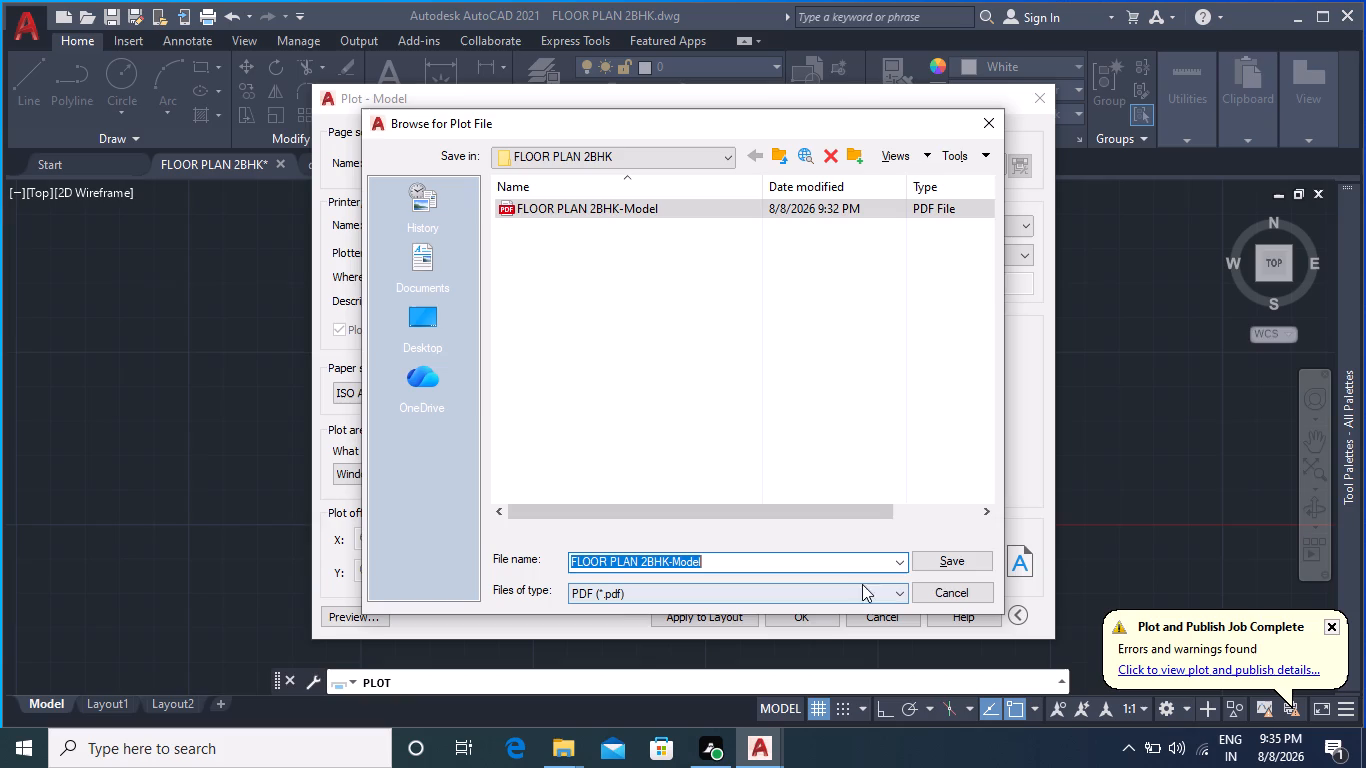
click(946, 561)
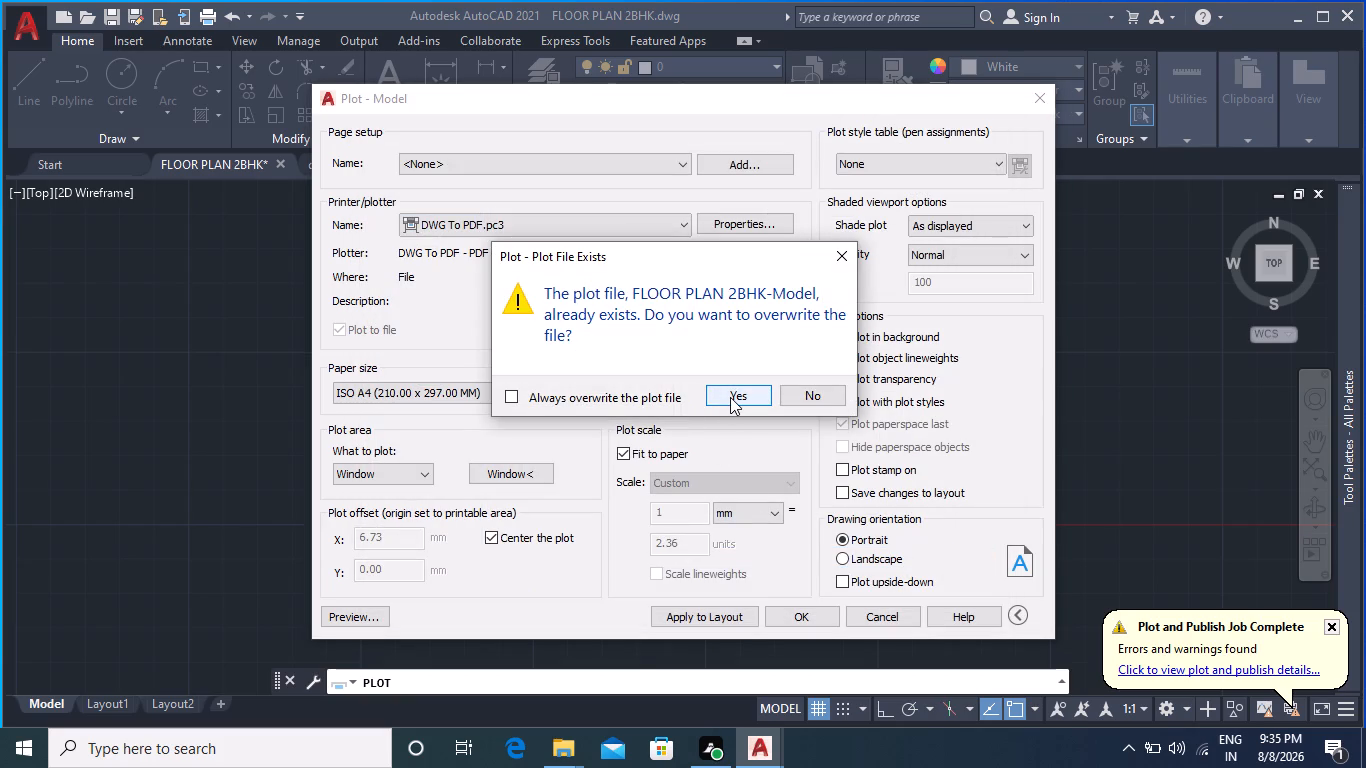
click(730, 397)
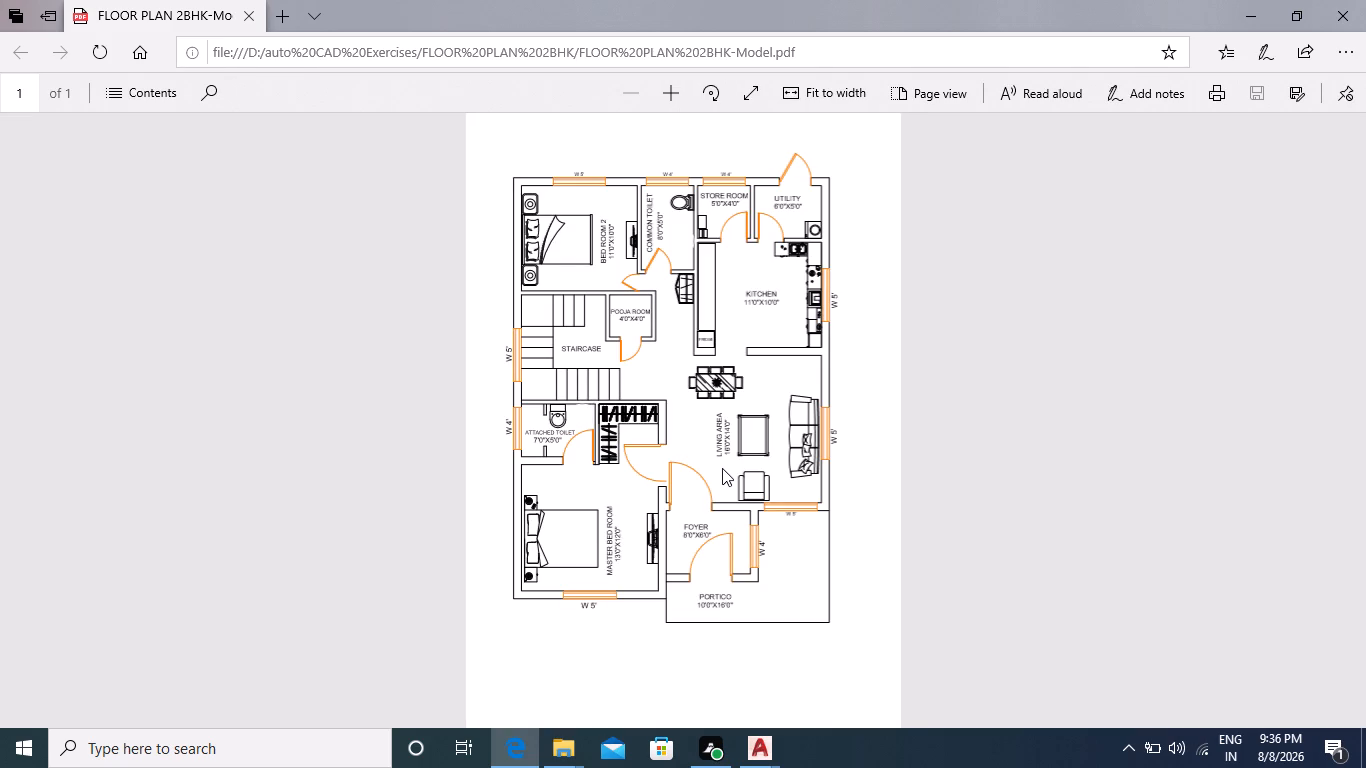
Examine the plotted PDF up close, from the bedrooms and kitchen down to the foyer and portico, and close it.
scroll(750, 219, up, 1)
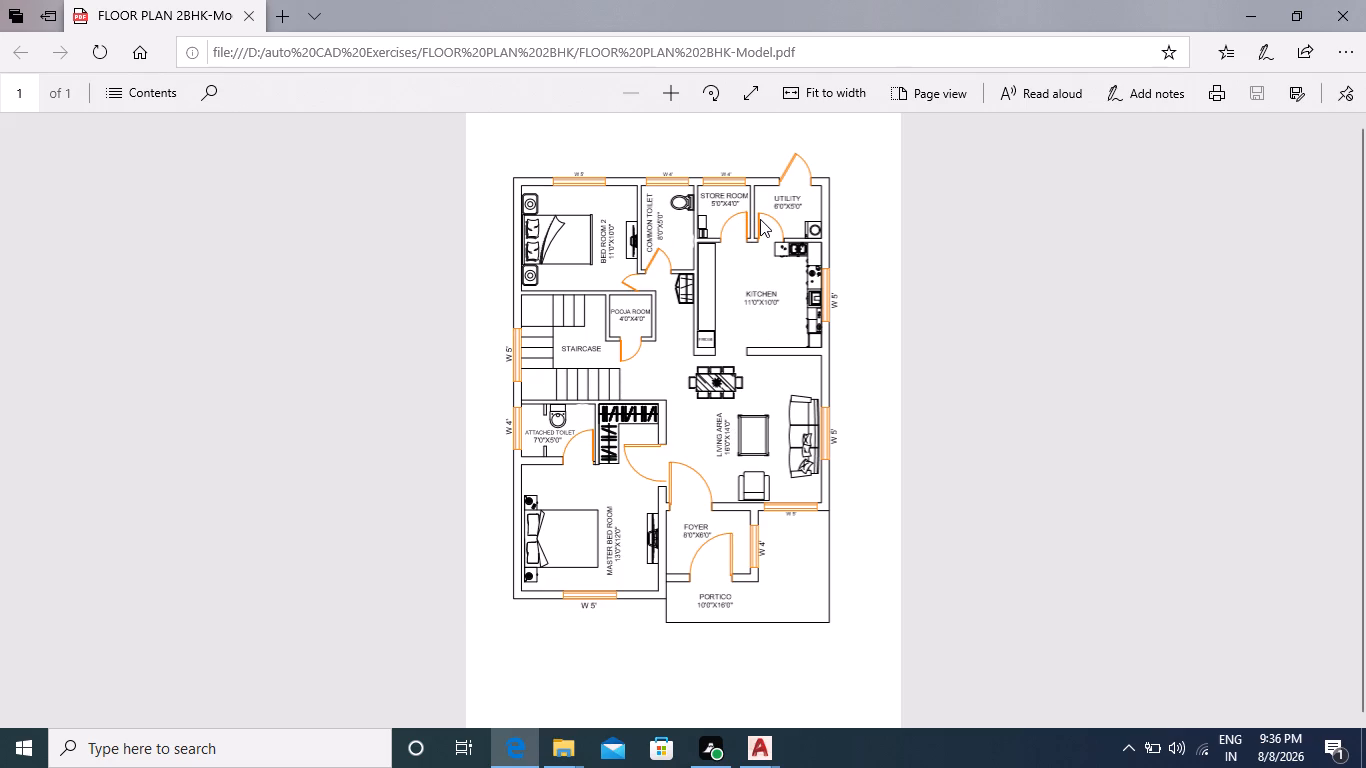
scroll(760, 219, up, 7)
scroll(751, 270, down, 4)
scroll(751, 236, up, 2)
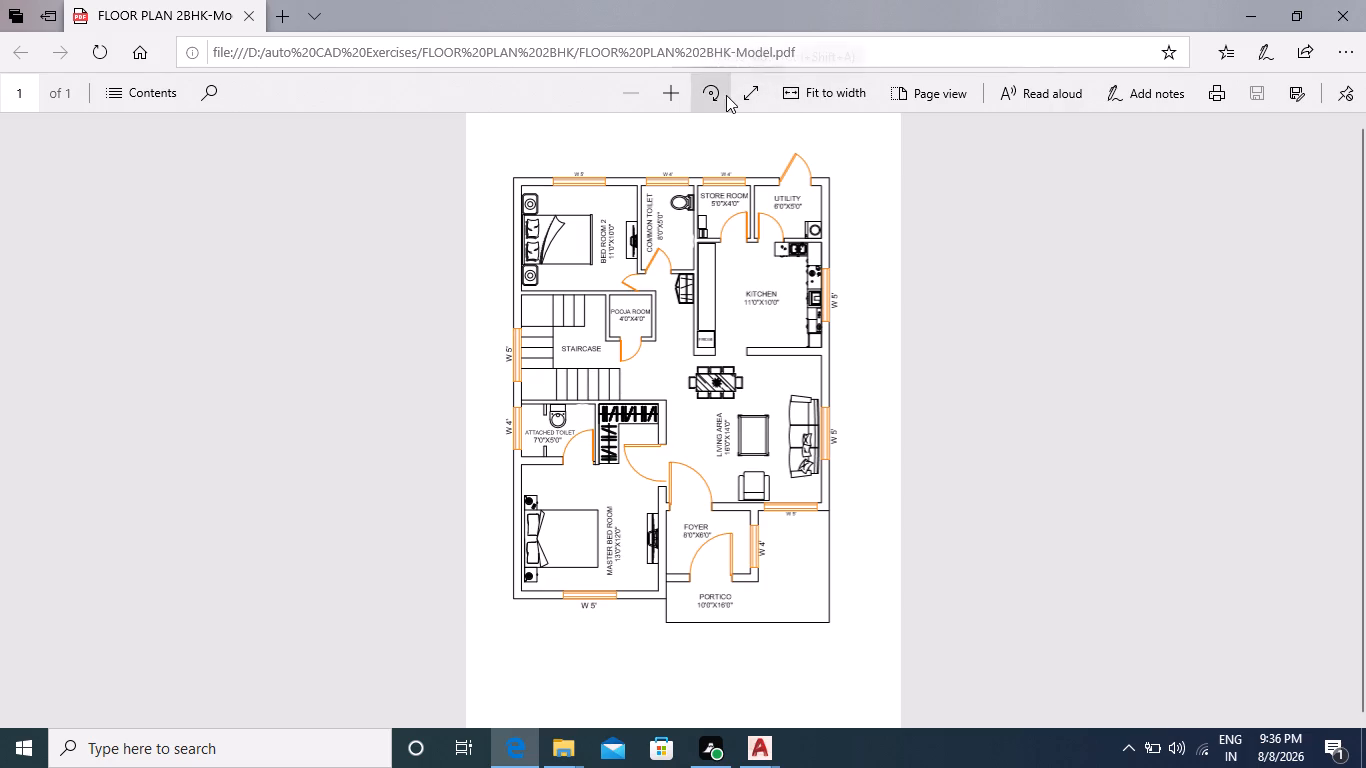
click(668, 92)
click(669, 92)
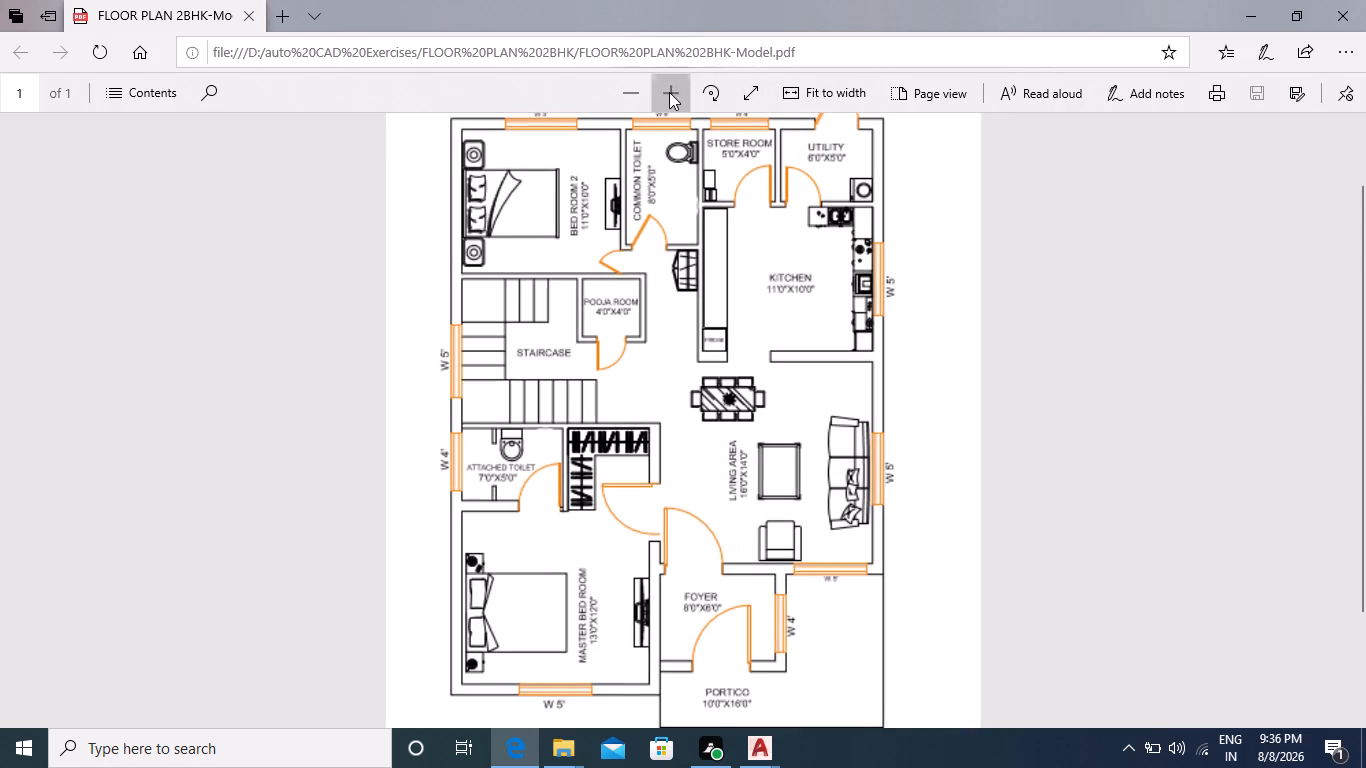
click(669, 92)
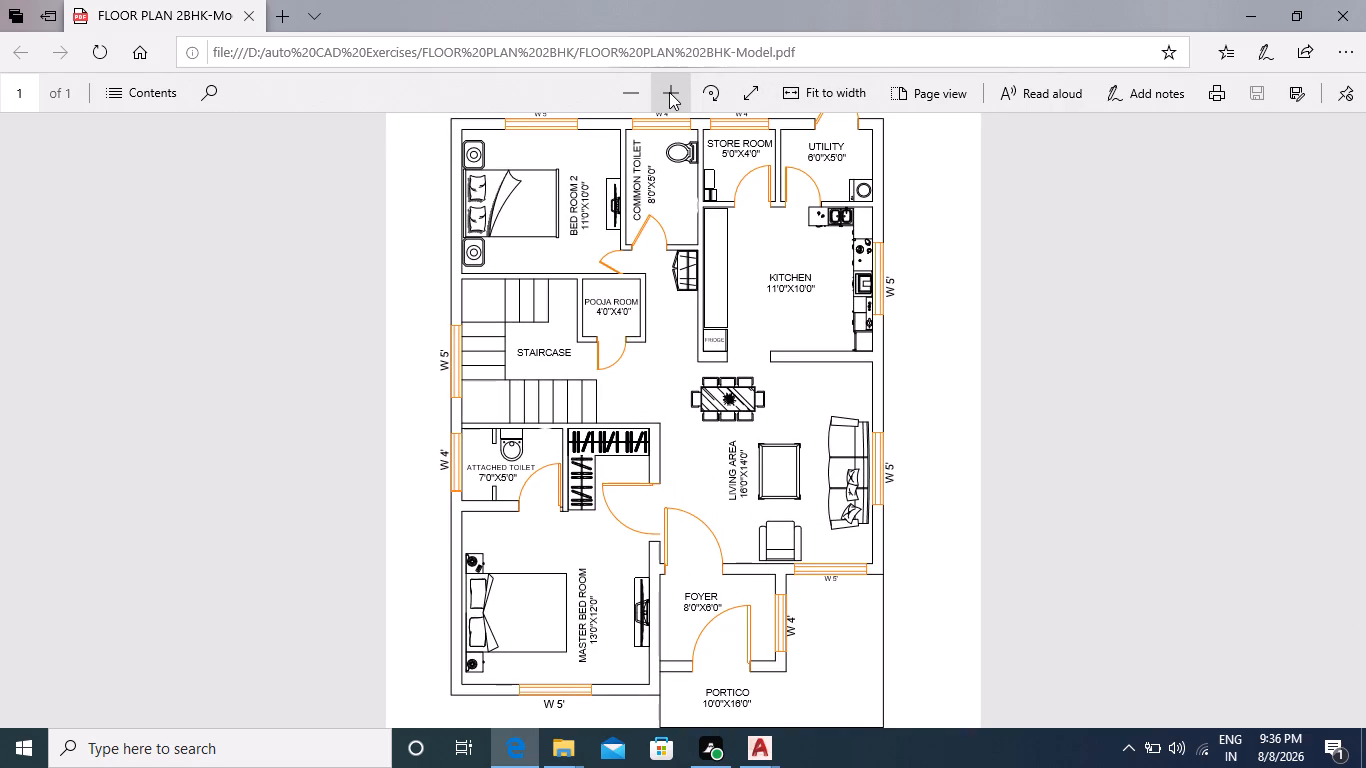
click(669, 92)
click(669, 92)
click(631, 89)
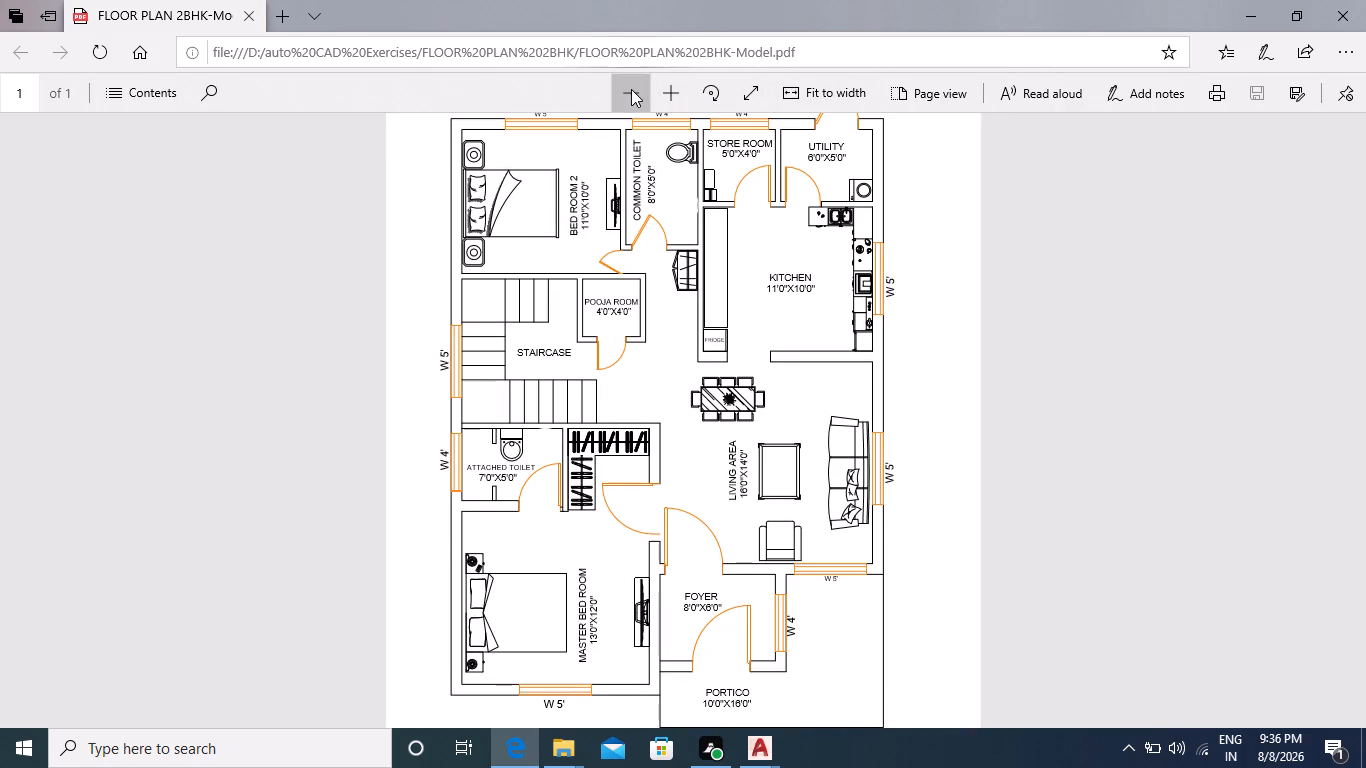
triple_click(666, 90)
double_click(673, 101)
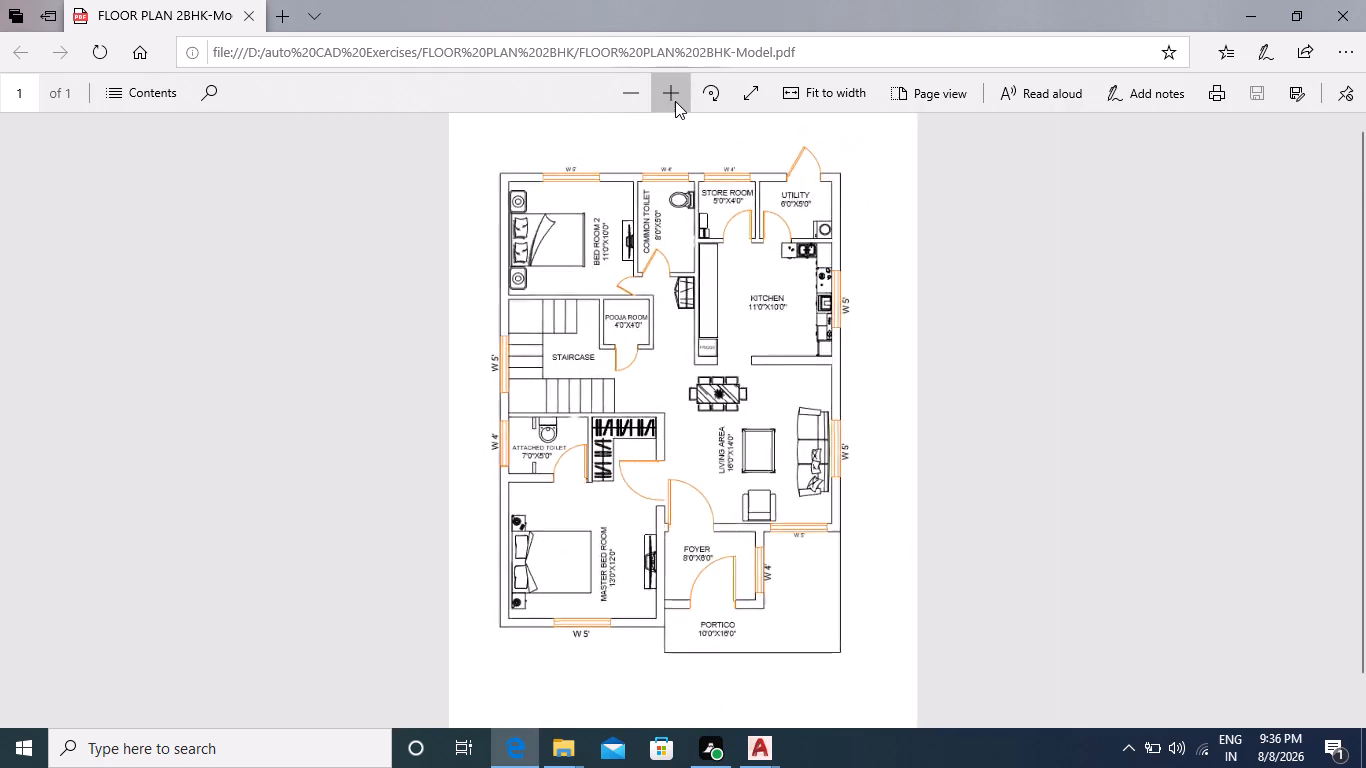
click(675, 100)
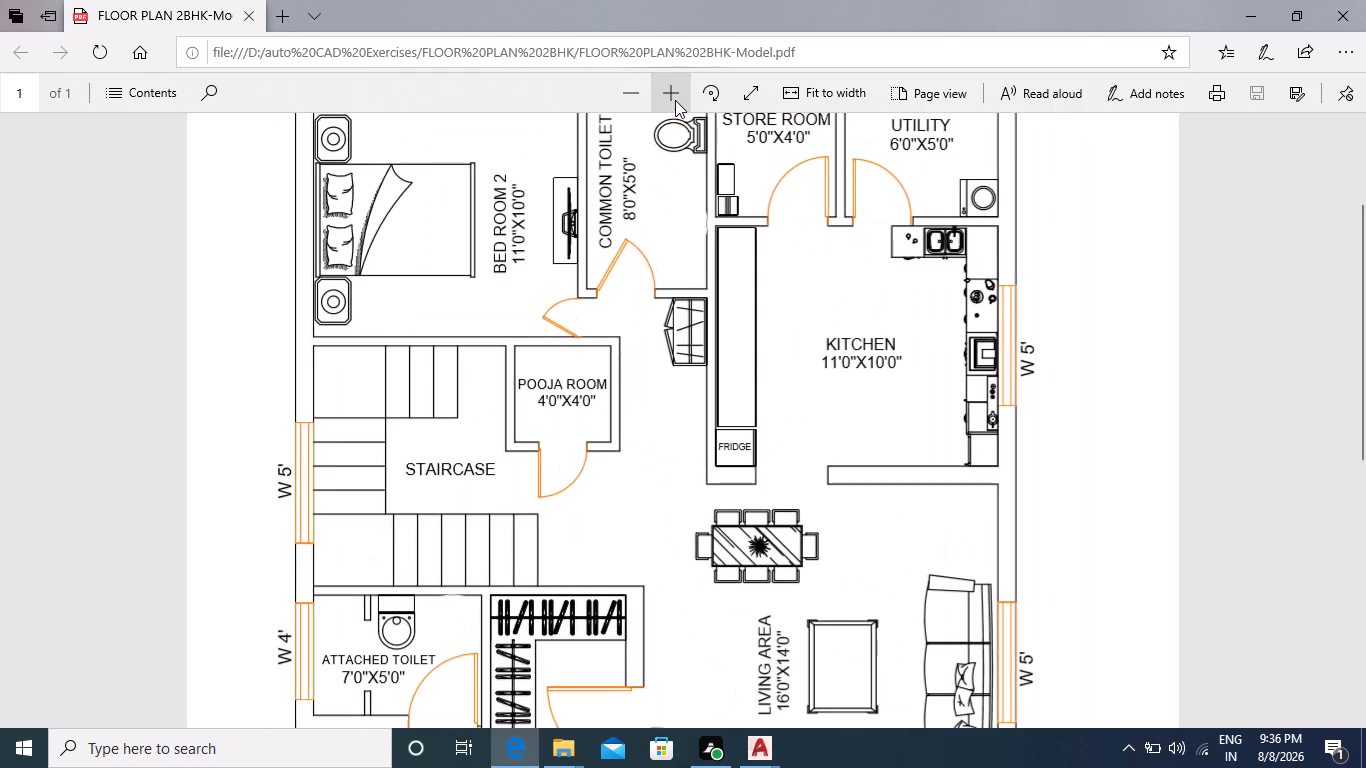
scroll(757, 358, down, 7)
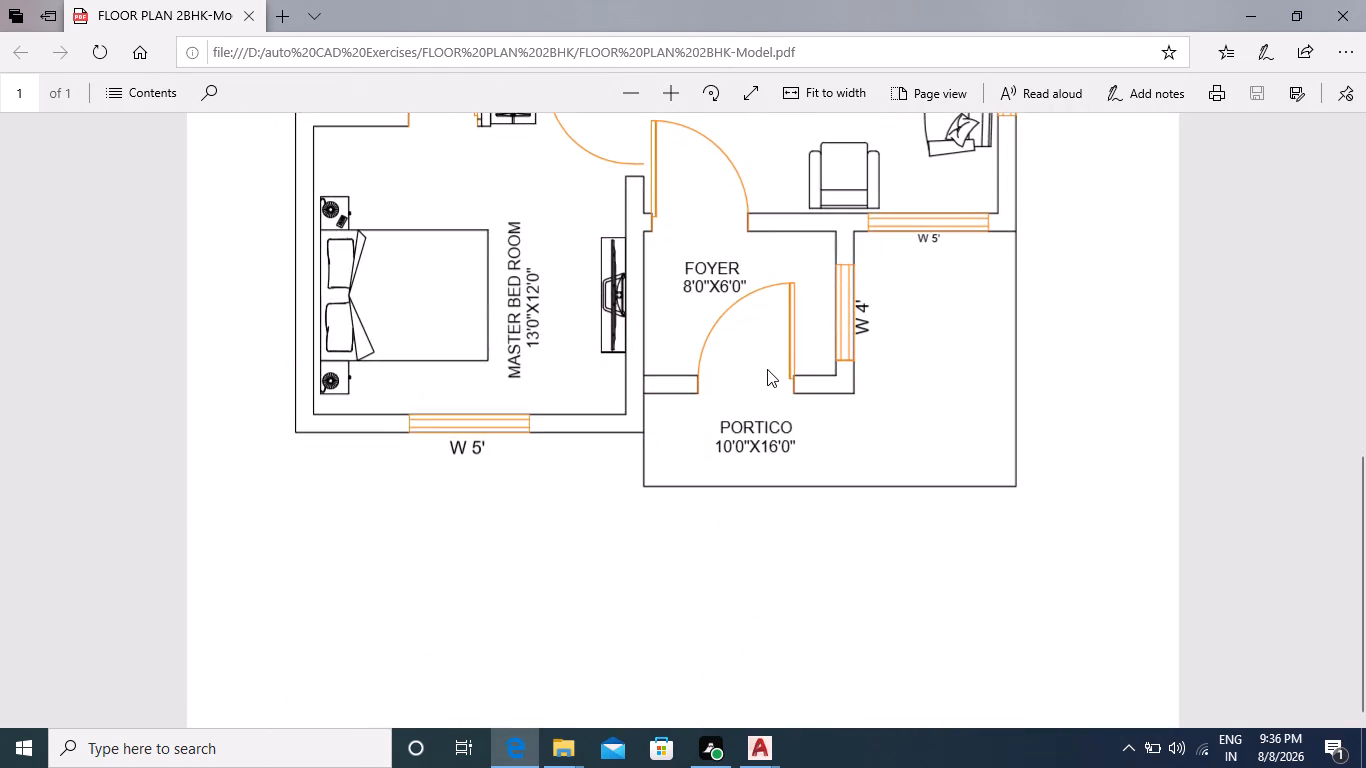
scroll(767, 369, up, 2)
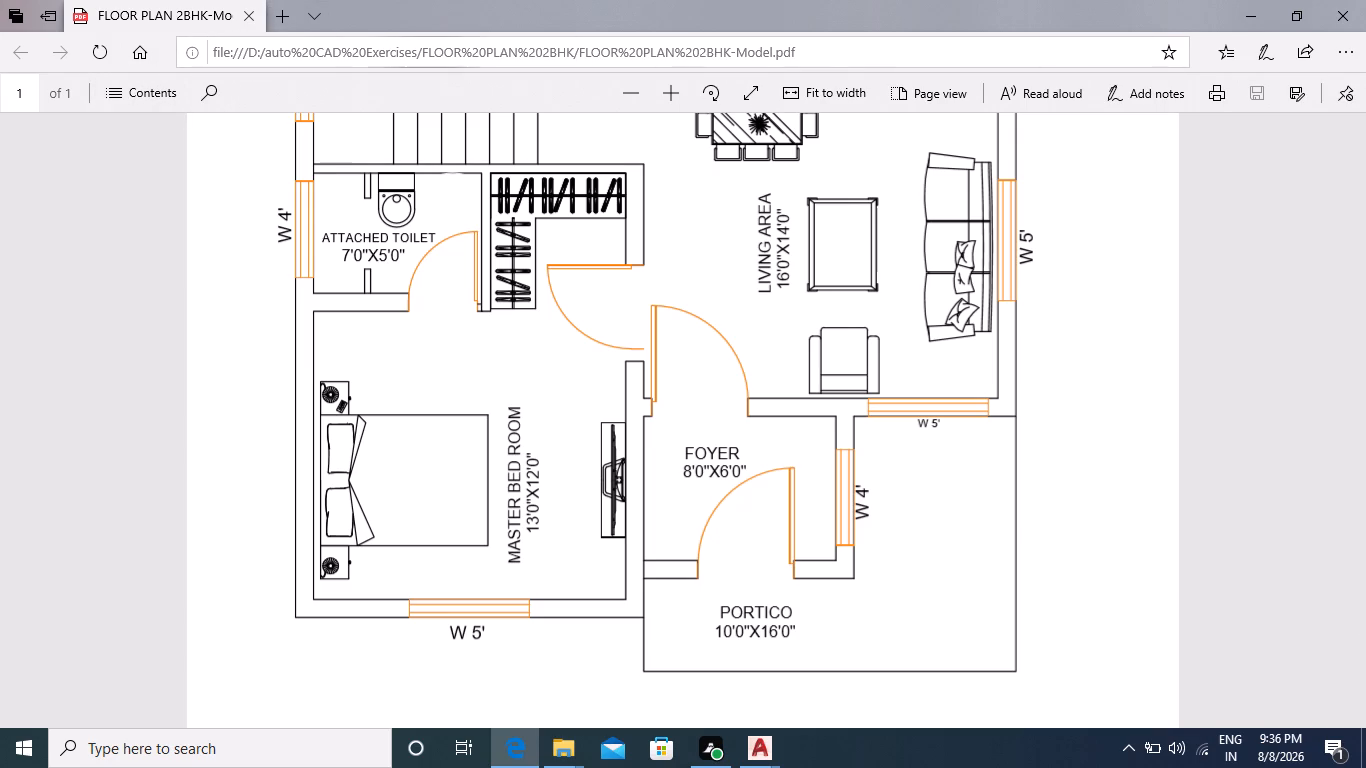
click(249, 16)
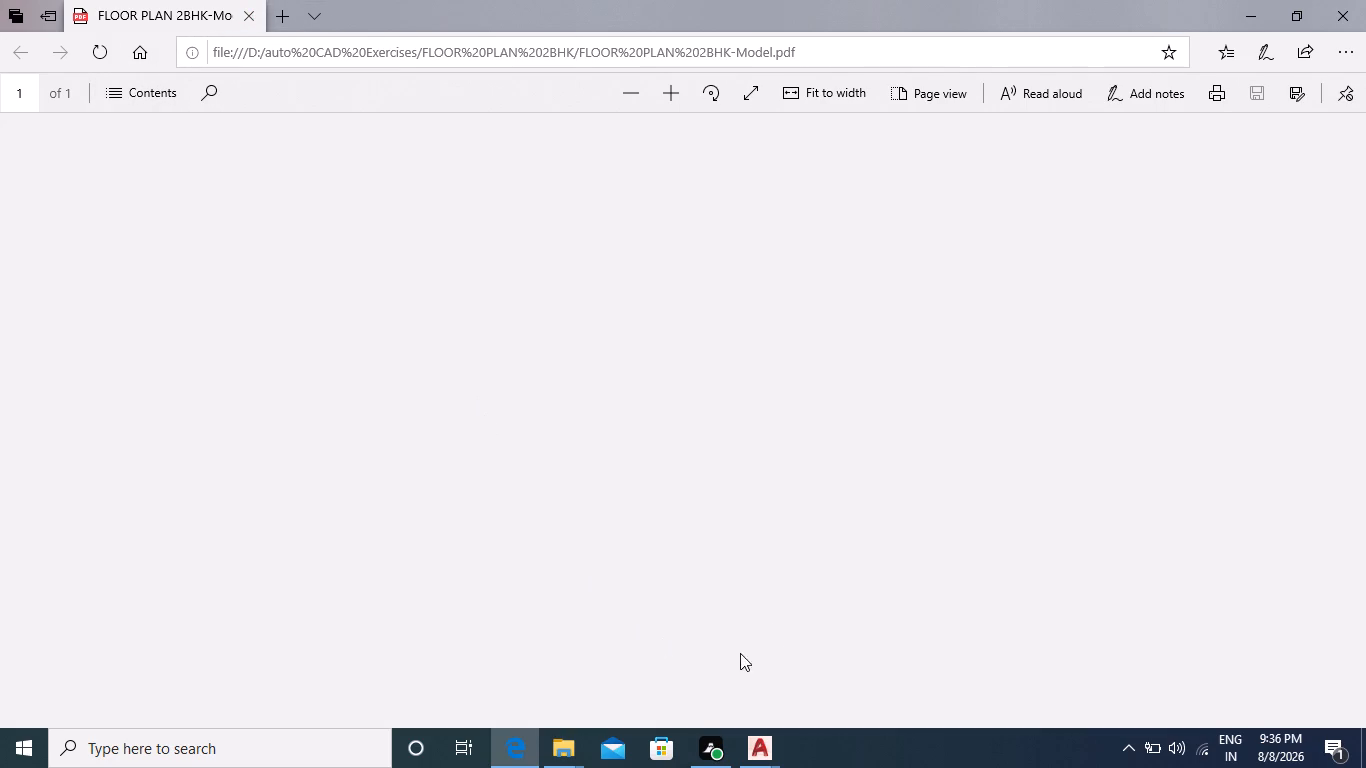
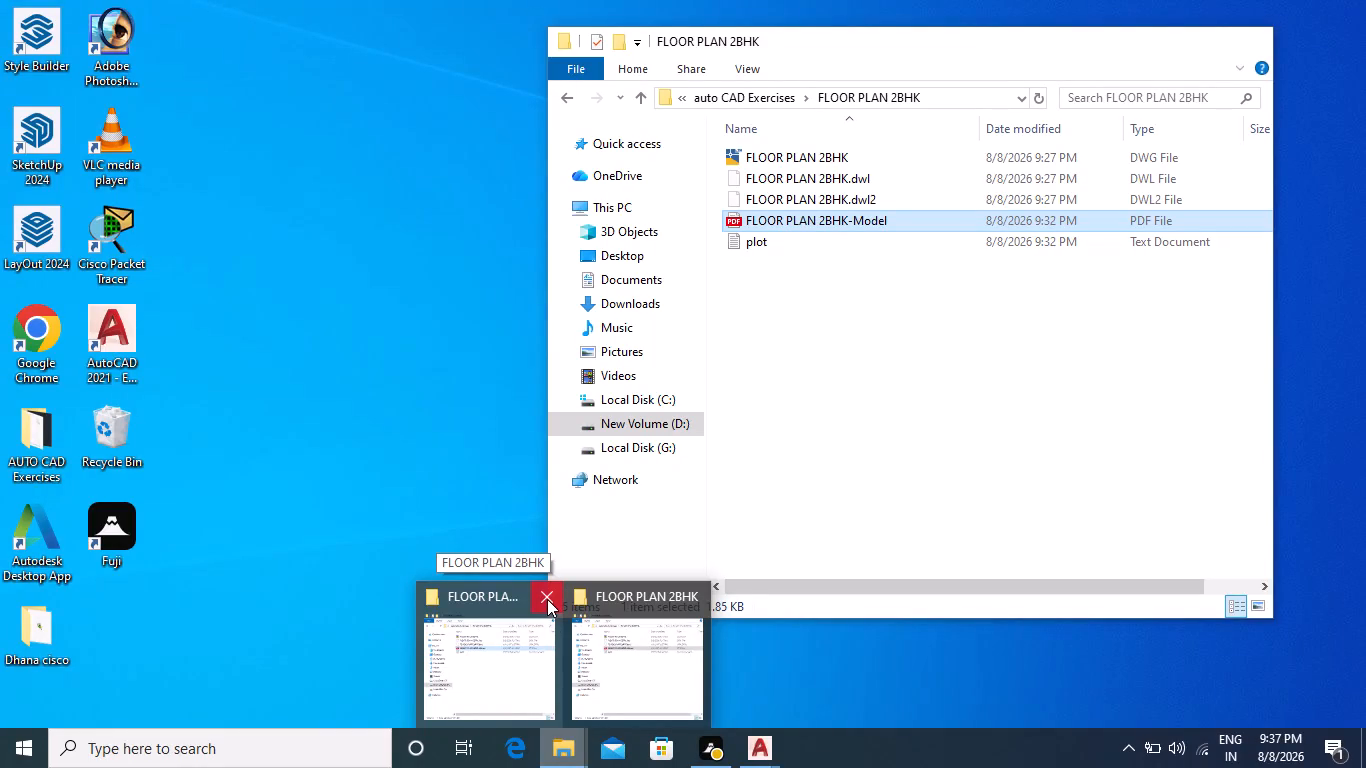
Close one of the two open FLOOR PLAN 2BHK folder windows.
click(547, 599)
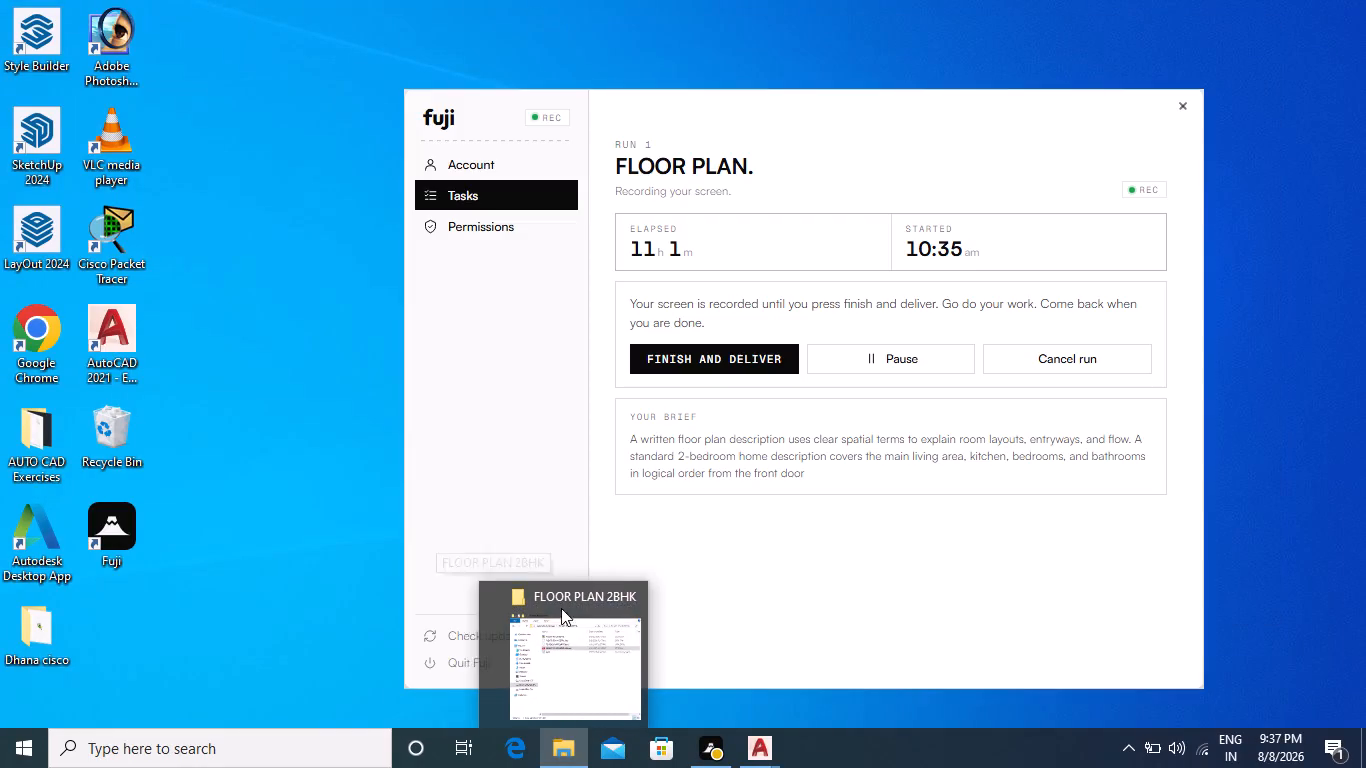
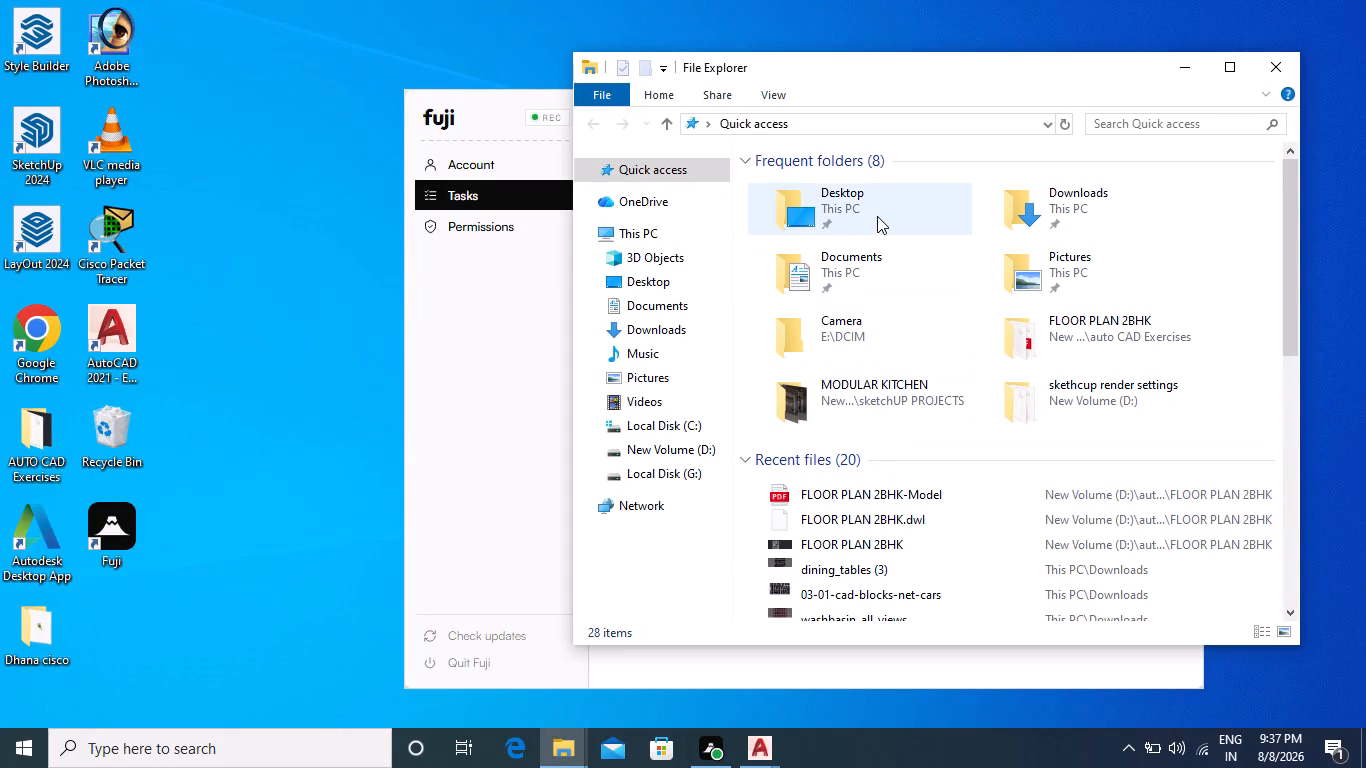
Open the FLOOR PLAN 2BHK-Model PDF from D:\auto CAD Exercises\FLOOR PLAN 2BHK, review the plotted page, and close it.
click(688, 448)
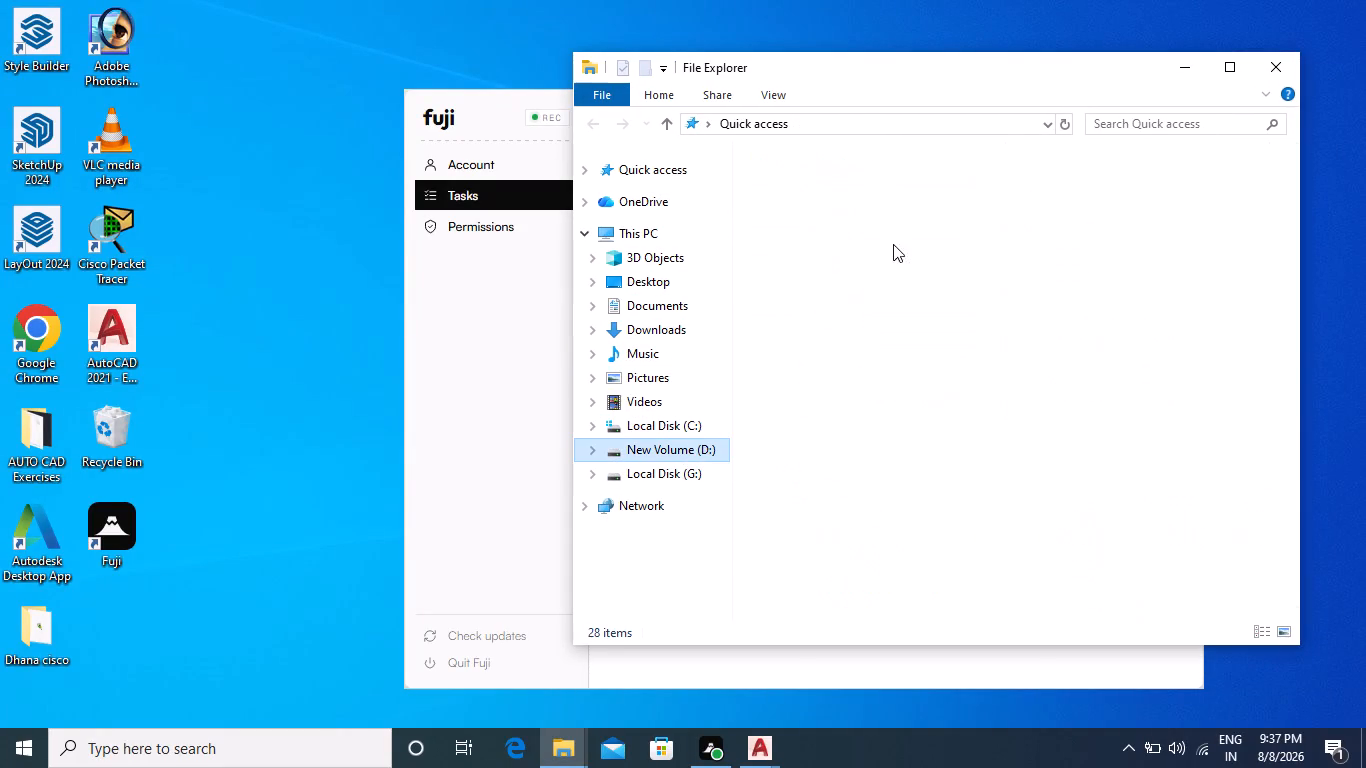
double_click(854, 207)
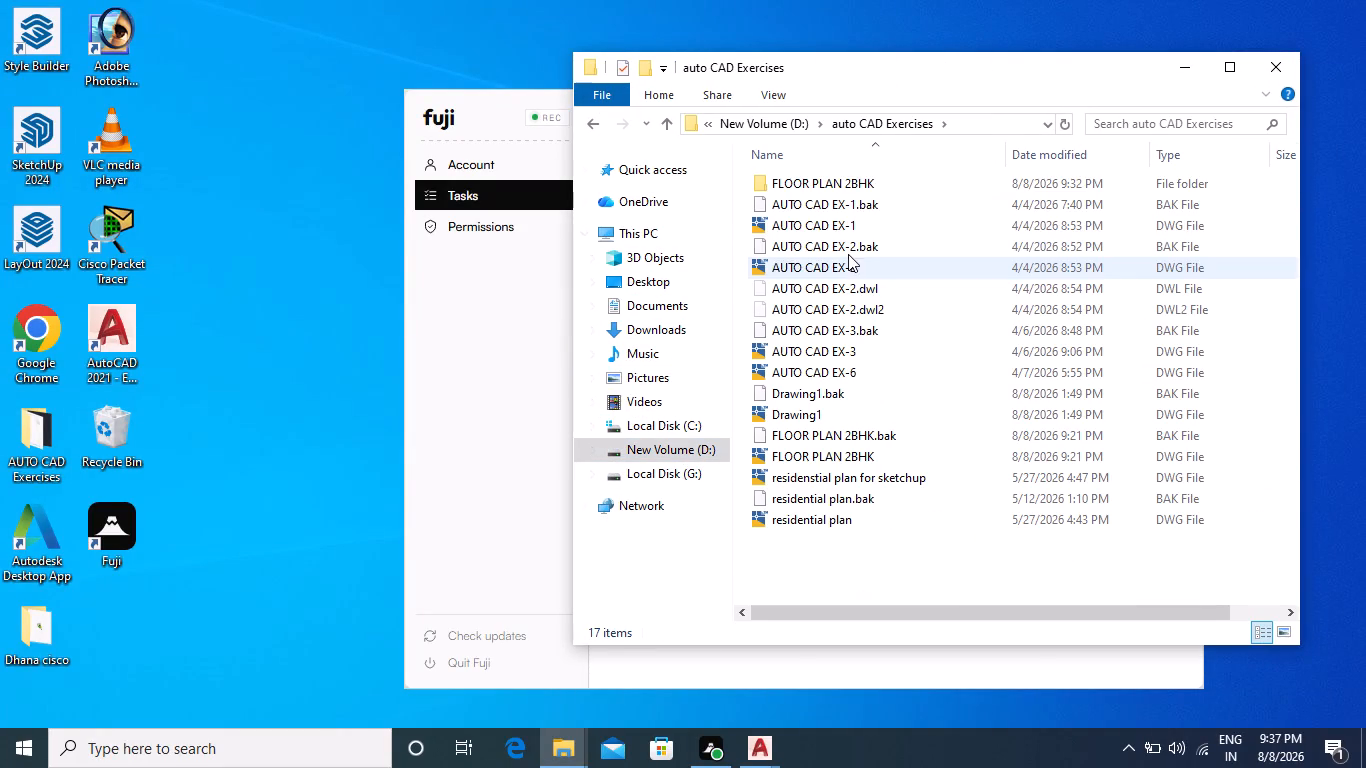
double_click(849, 185)
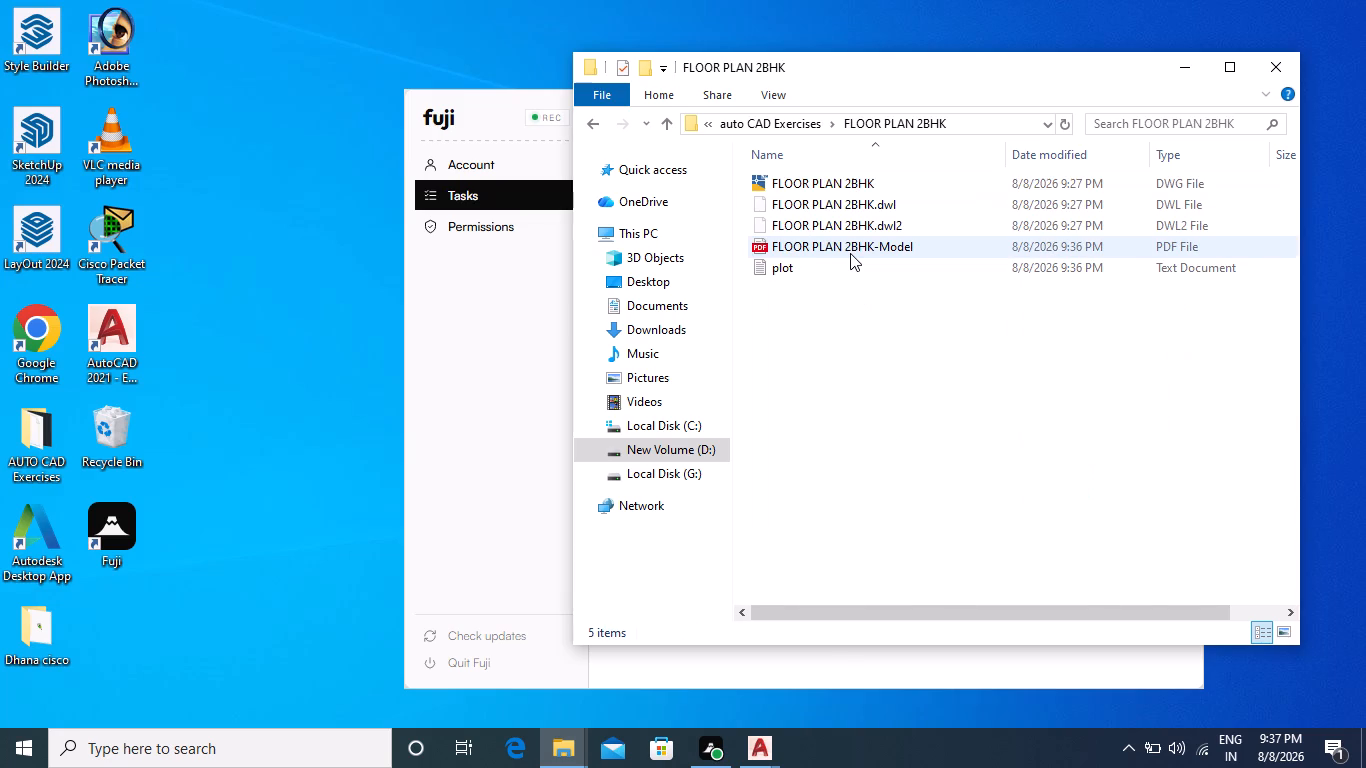
double_click(851, 249)
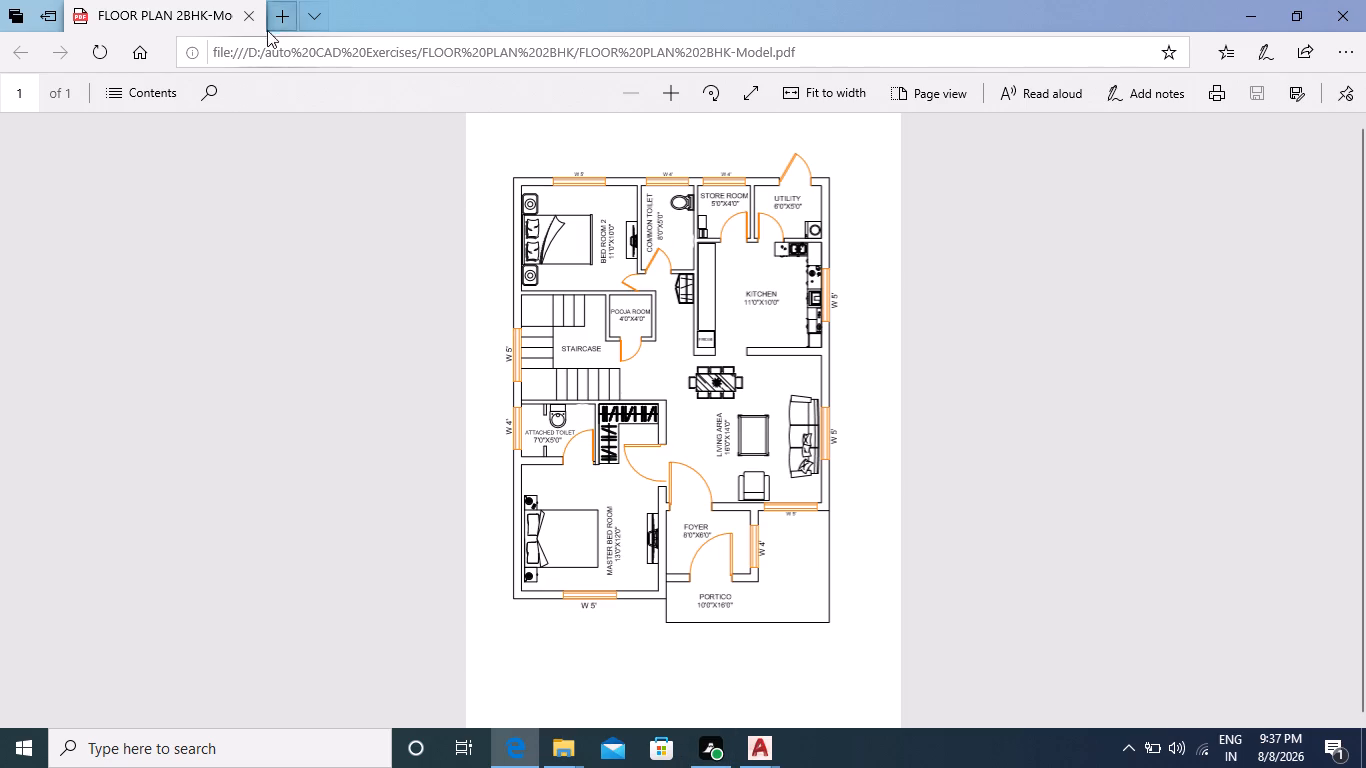
click(247, 13)
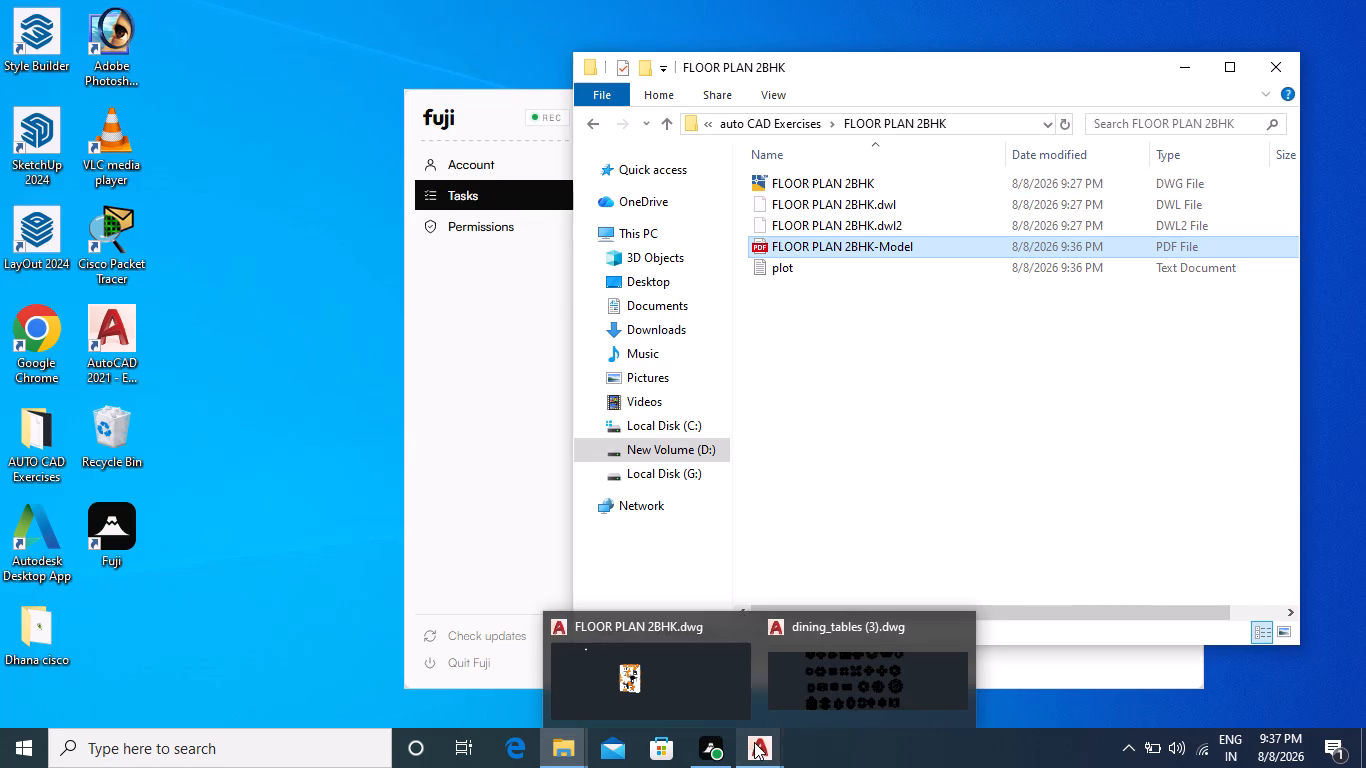
Switch to AutoCAD and close the dining_tables (3) drawing without saving its changes.
double_click(801, 179)
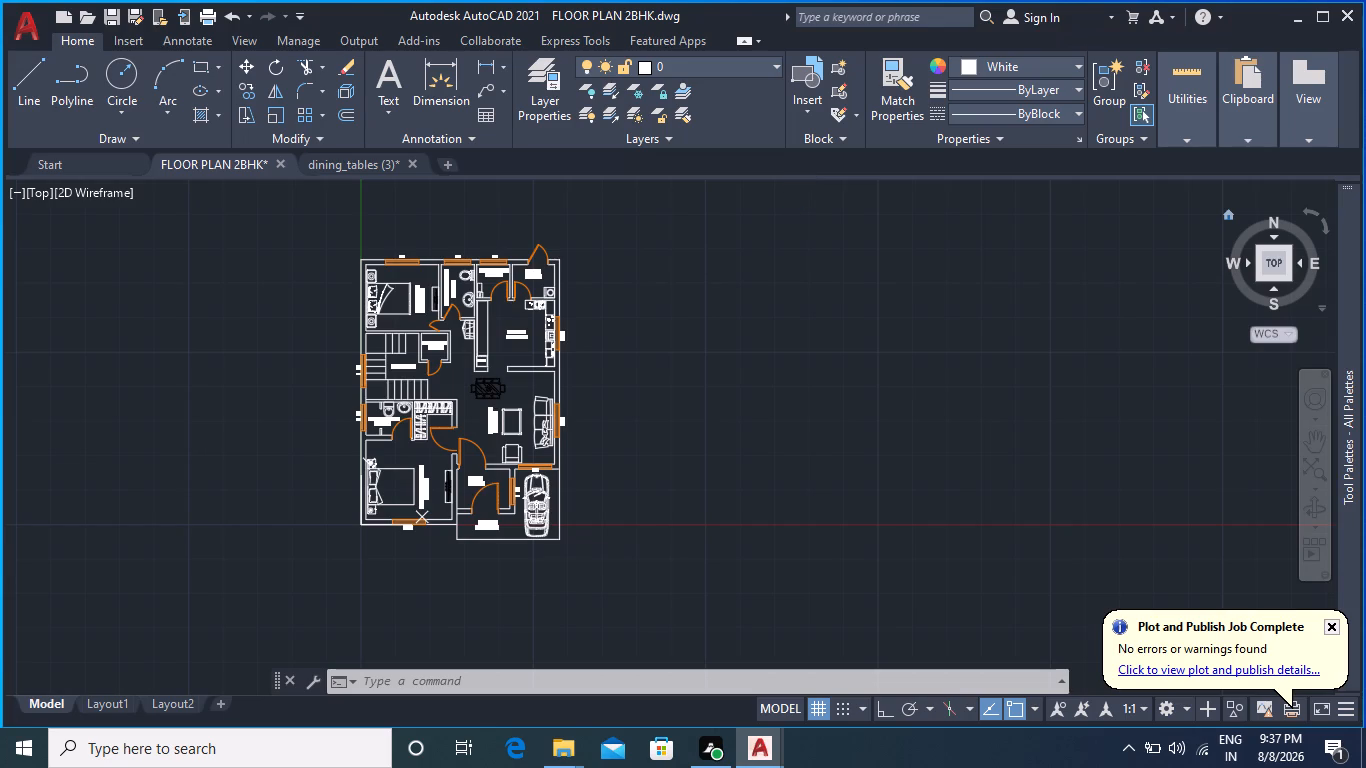
click(419, 163)
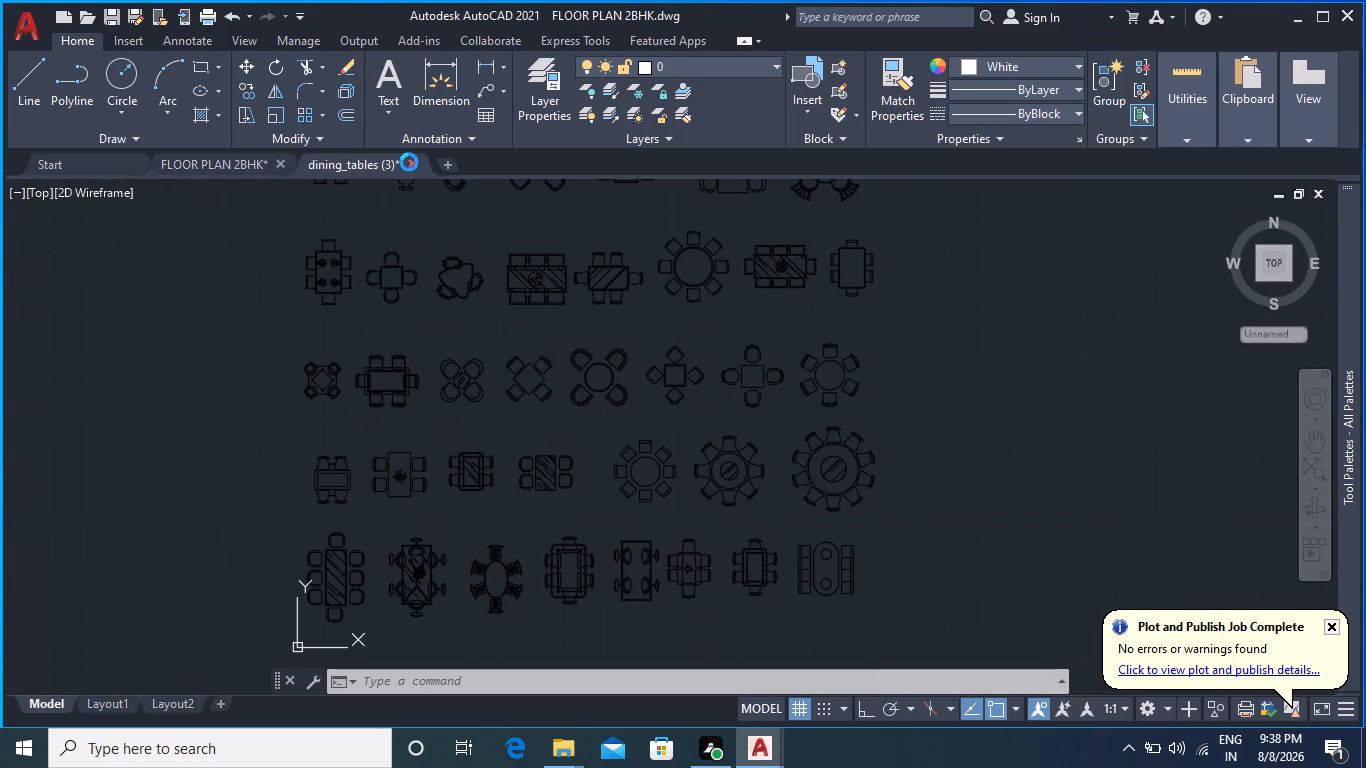
click(733, 413)
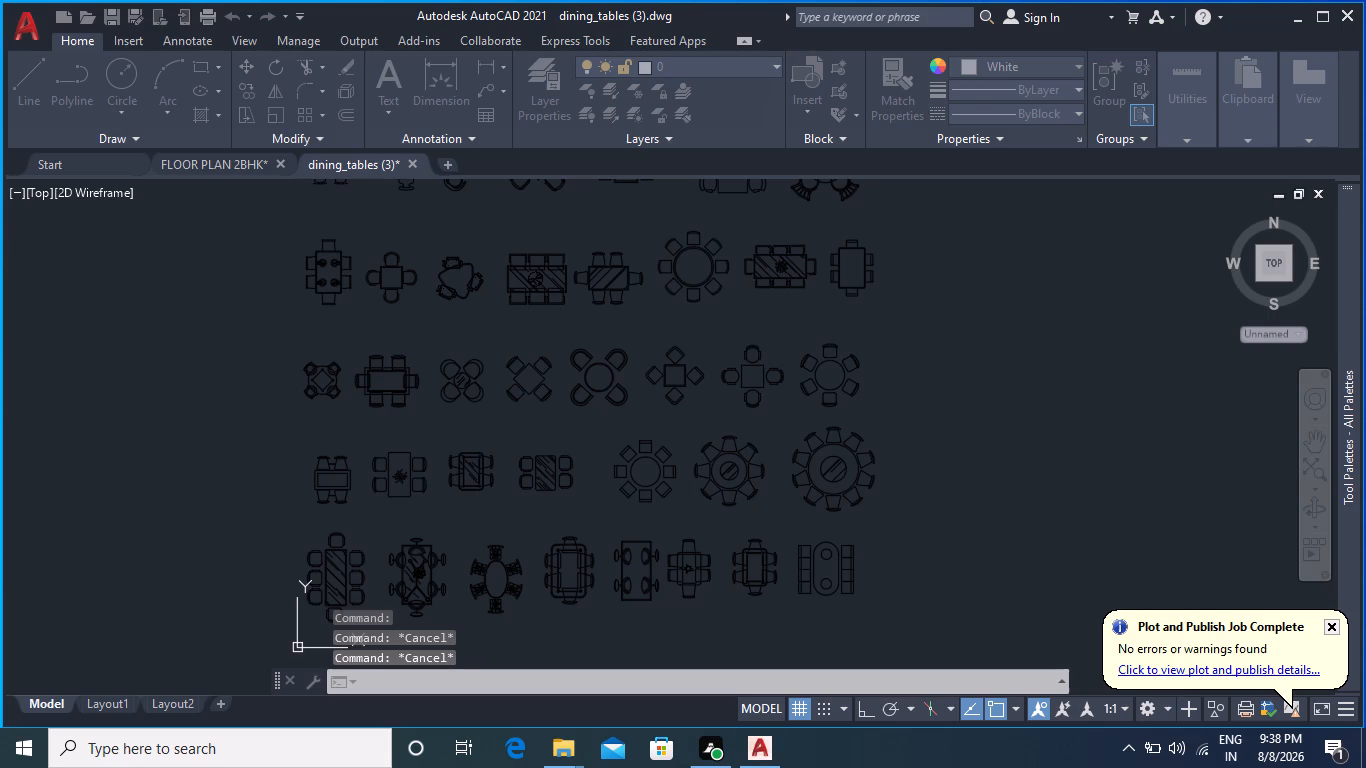
Close the FLOOR PLAN 2BHK drawing and save its changes.
click(278, 160)
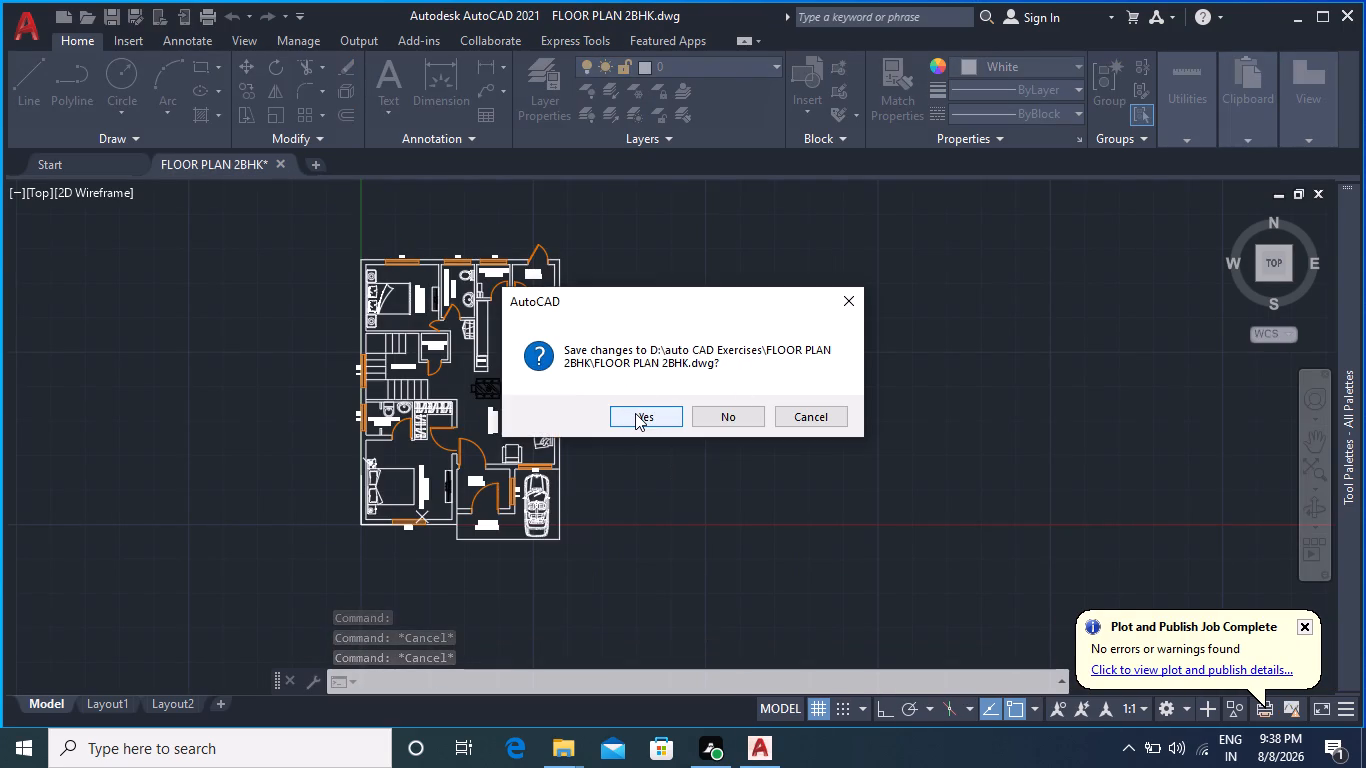
click(635, 413)
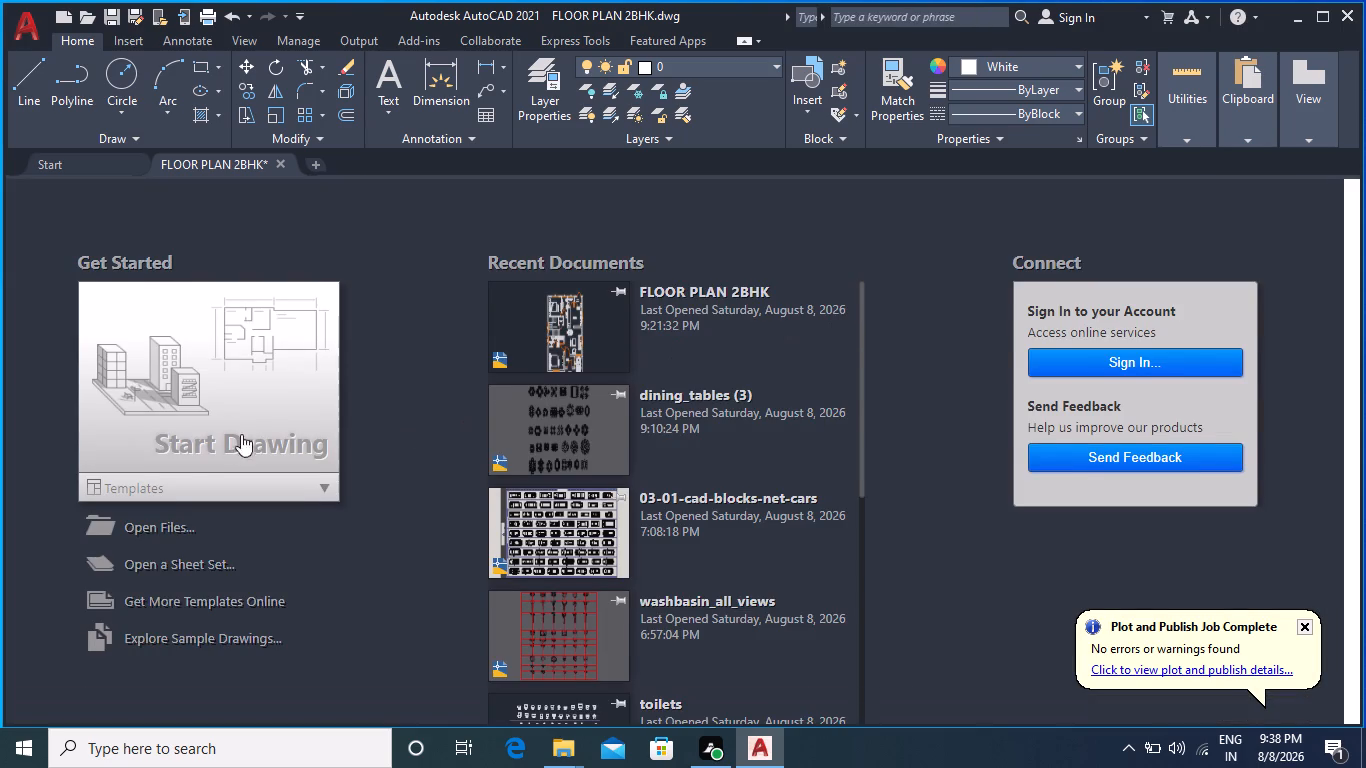
Reopen the FLOOR PLAN 2BHK drawing from D:\auto CAD Exercises\FLOOR PLAN 2BHK and inspect the saved plan.
click(173, 506)
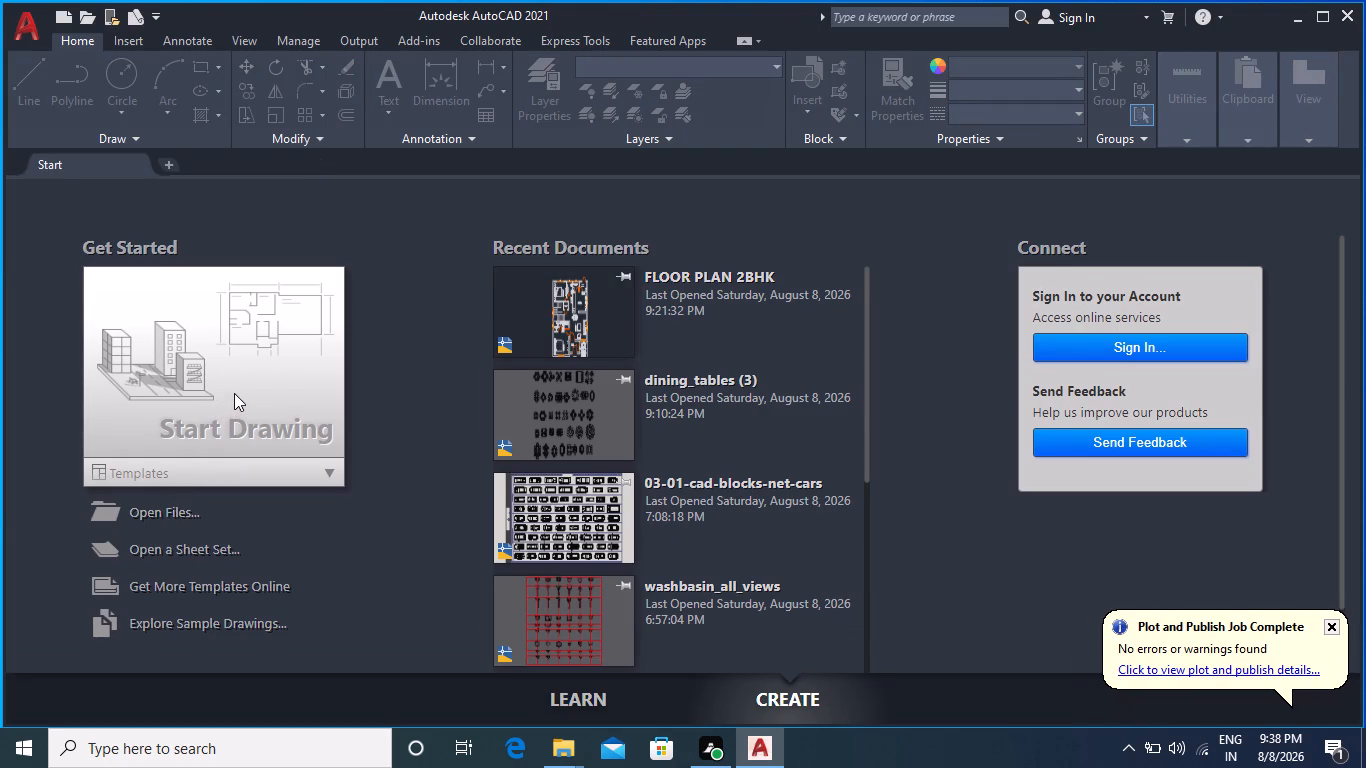
click(139, 512)
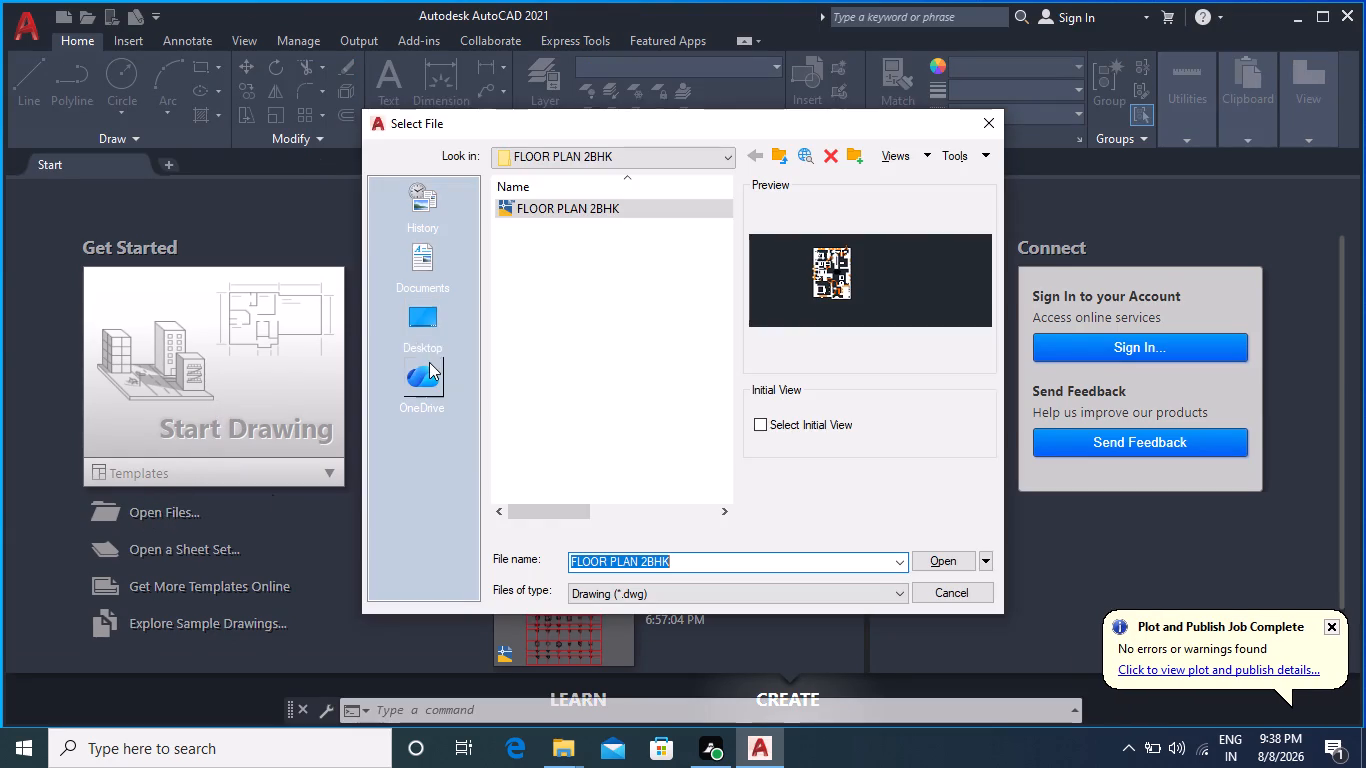
click(601, 156)
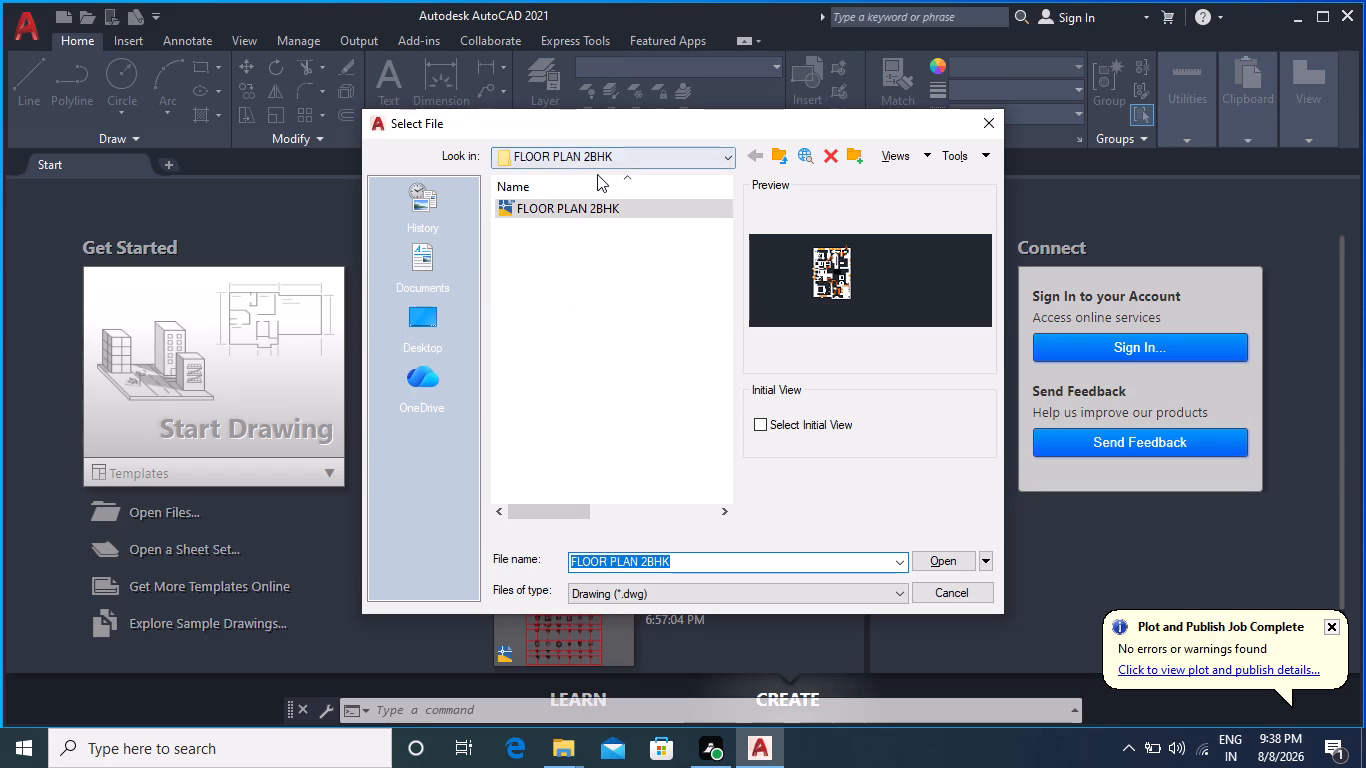
click(578, 224)
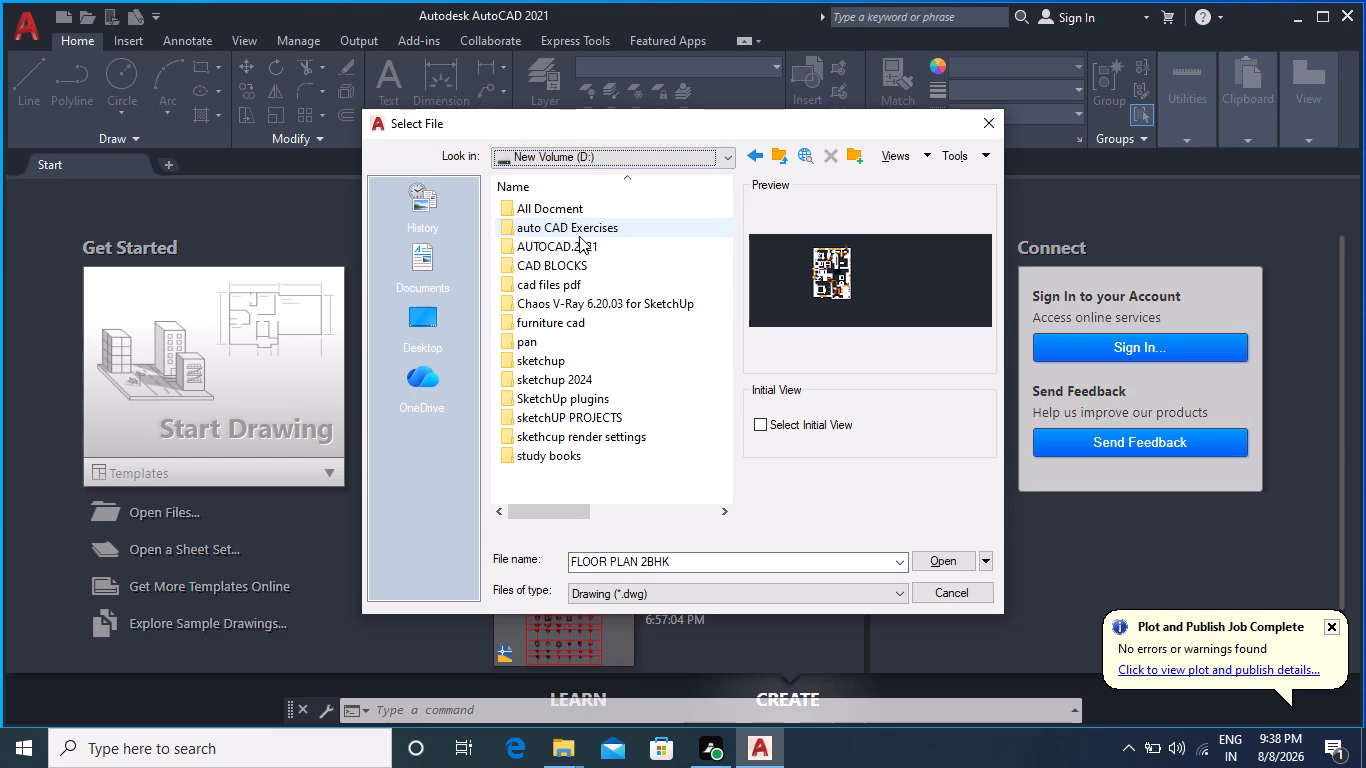
double_click(579, 223)
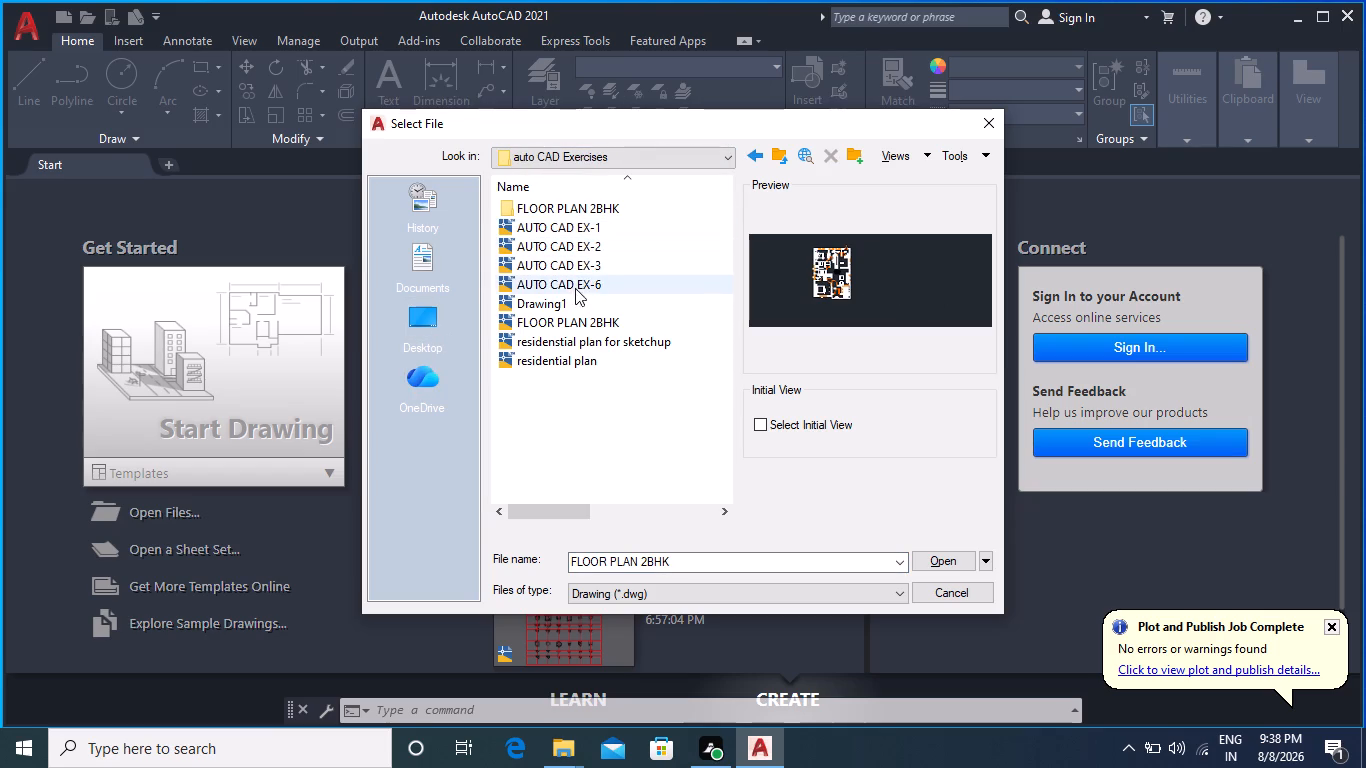
double_click(564, 208)
double_click(566, 207)
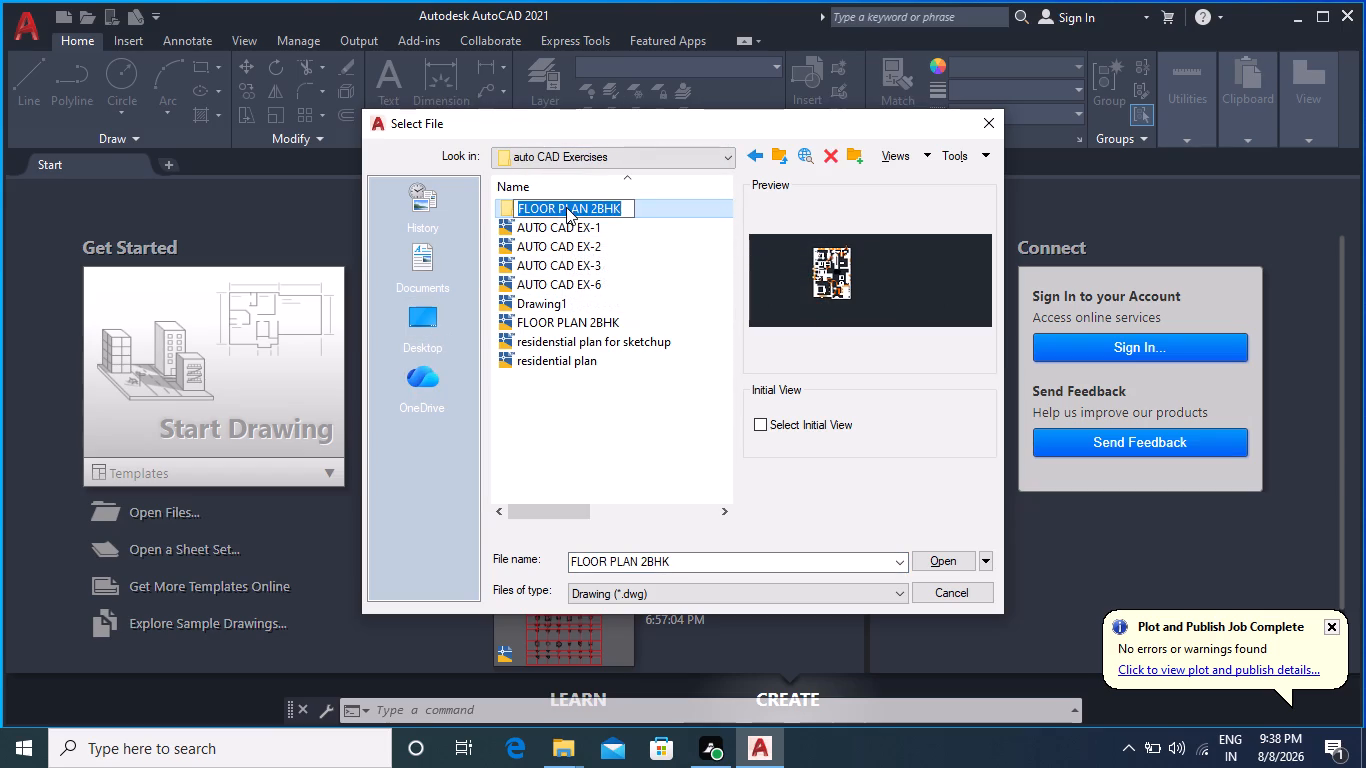
double_click(617, 208)
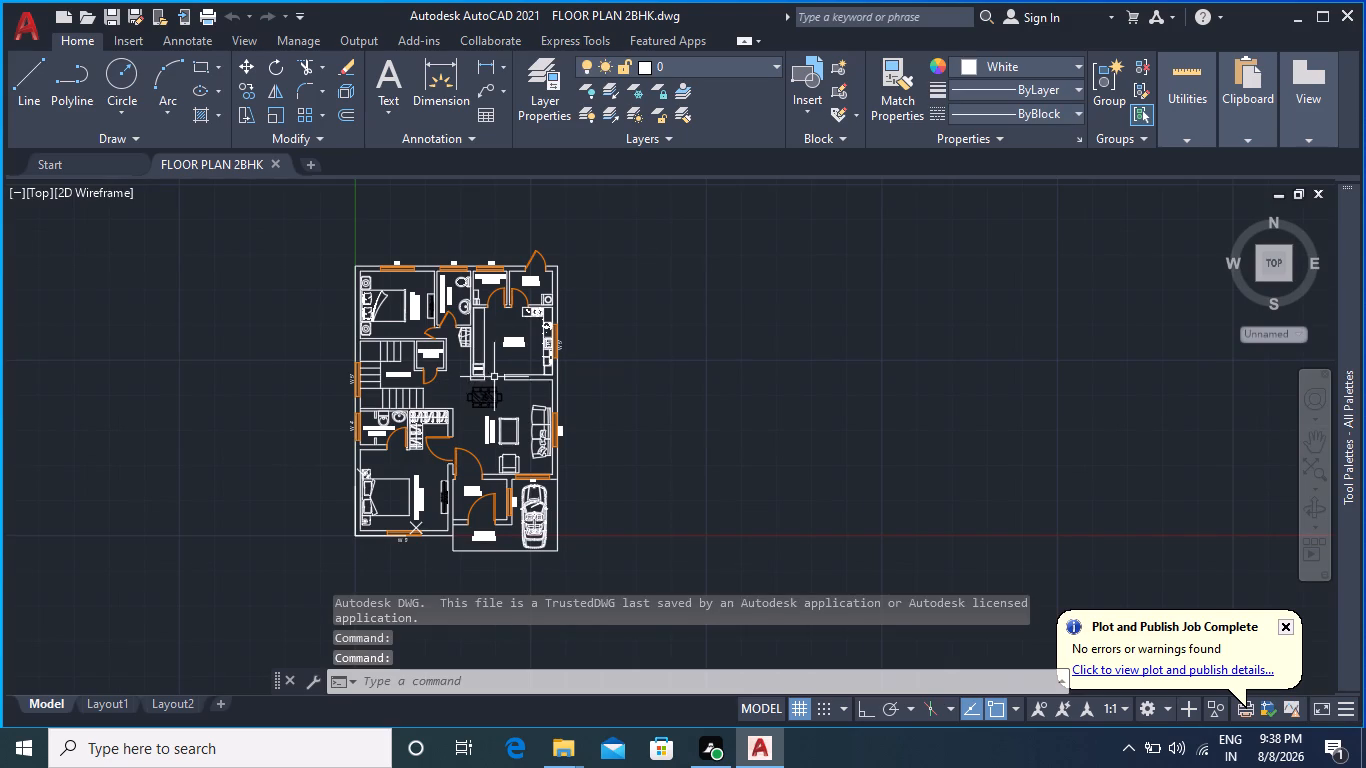
scroll(500, 371, up, 2)
scroll(497, 367, down, 1)
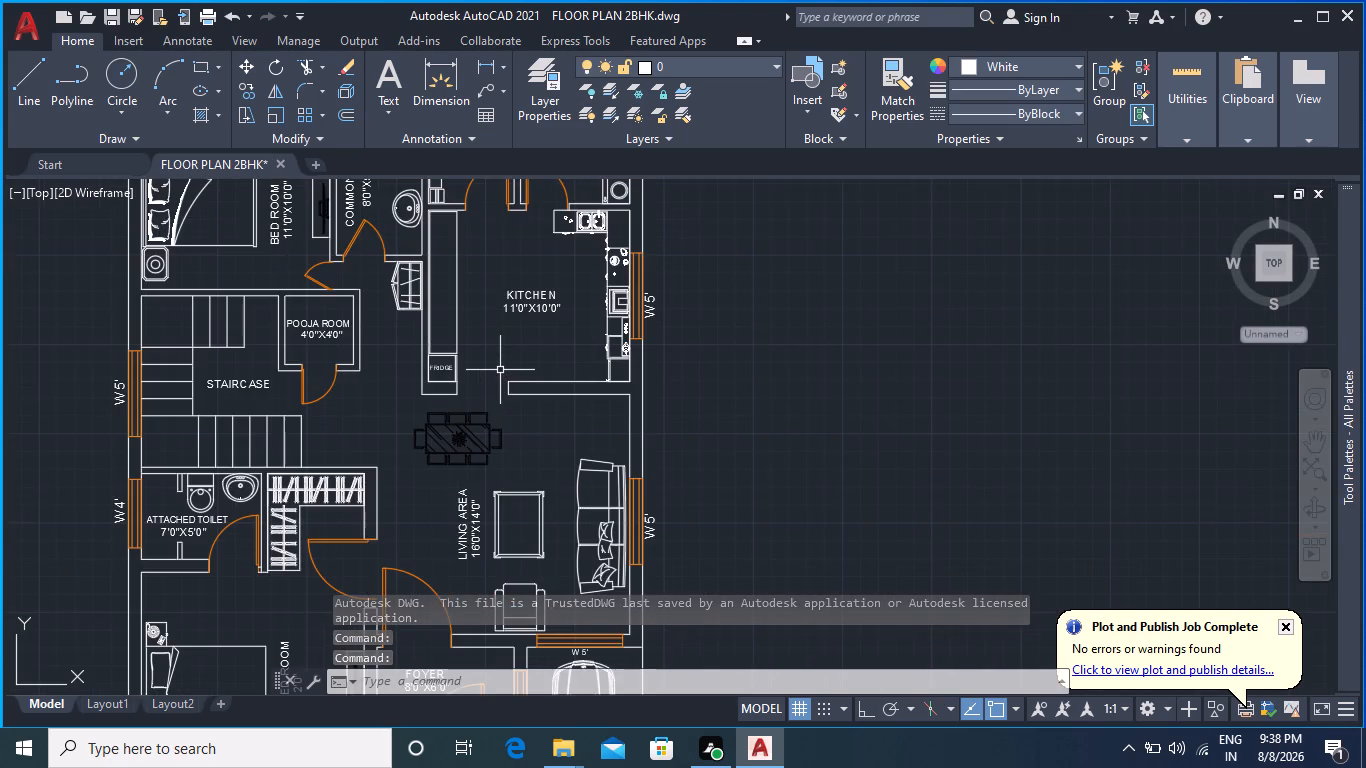
scroll(491, 365, down, 1)
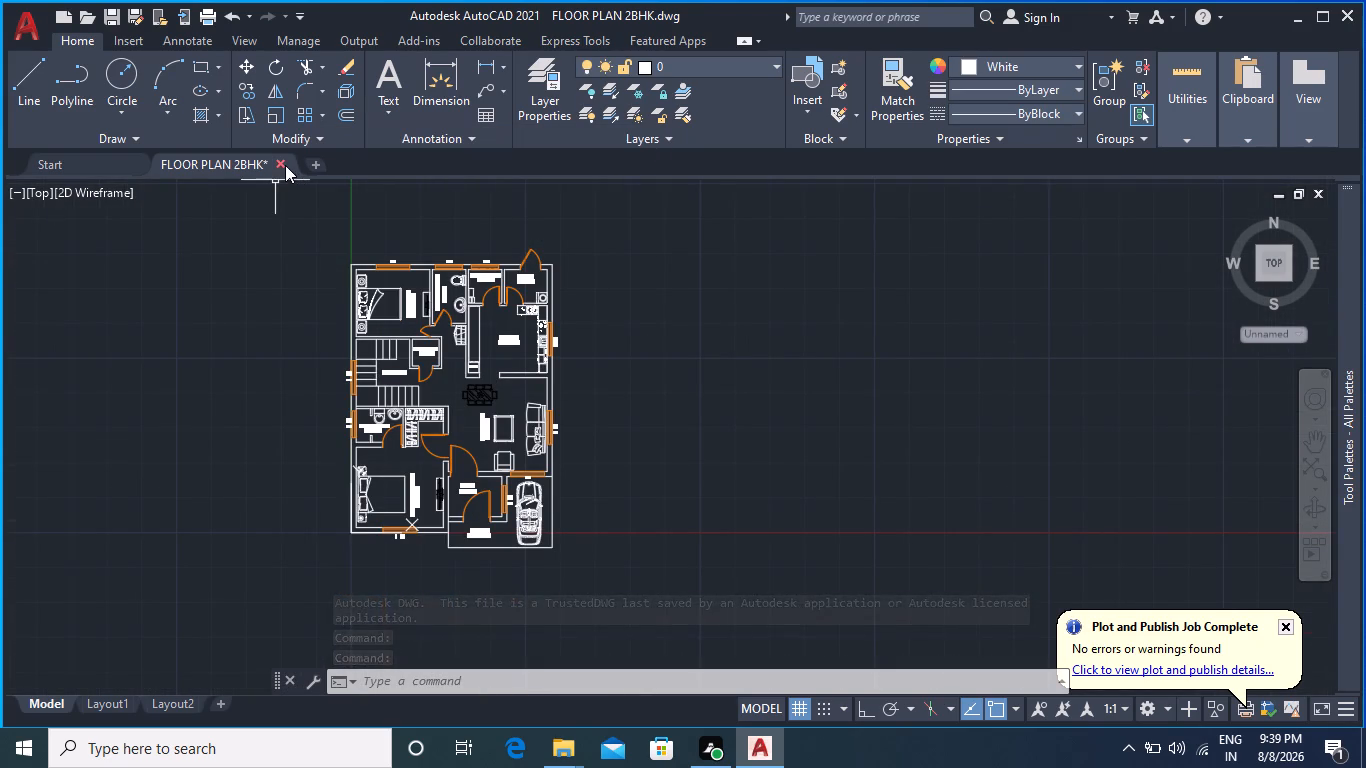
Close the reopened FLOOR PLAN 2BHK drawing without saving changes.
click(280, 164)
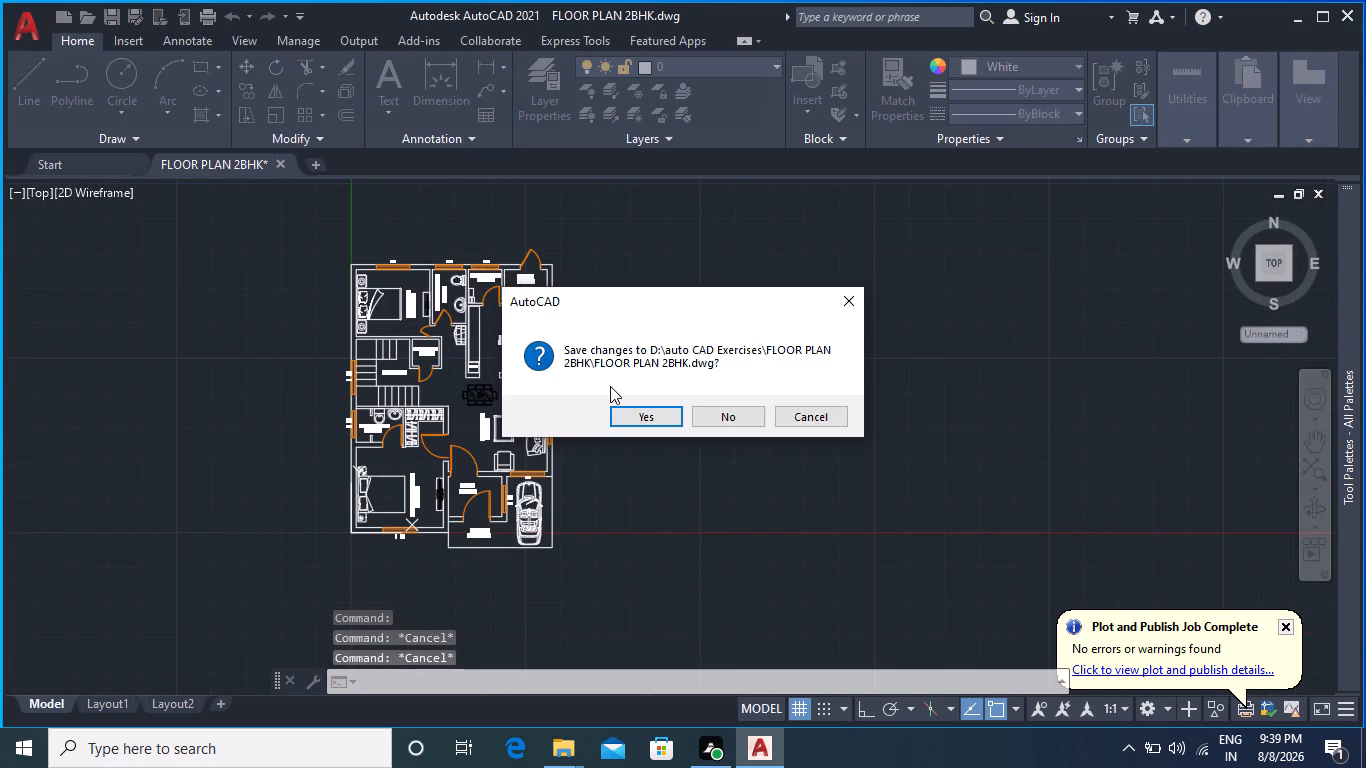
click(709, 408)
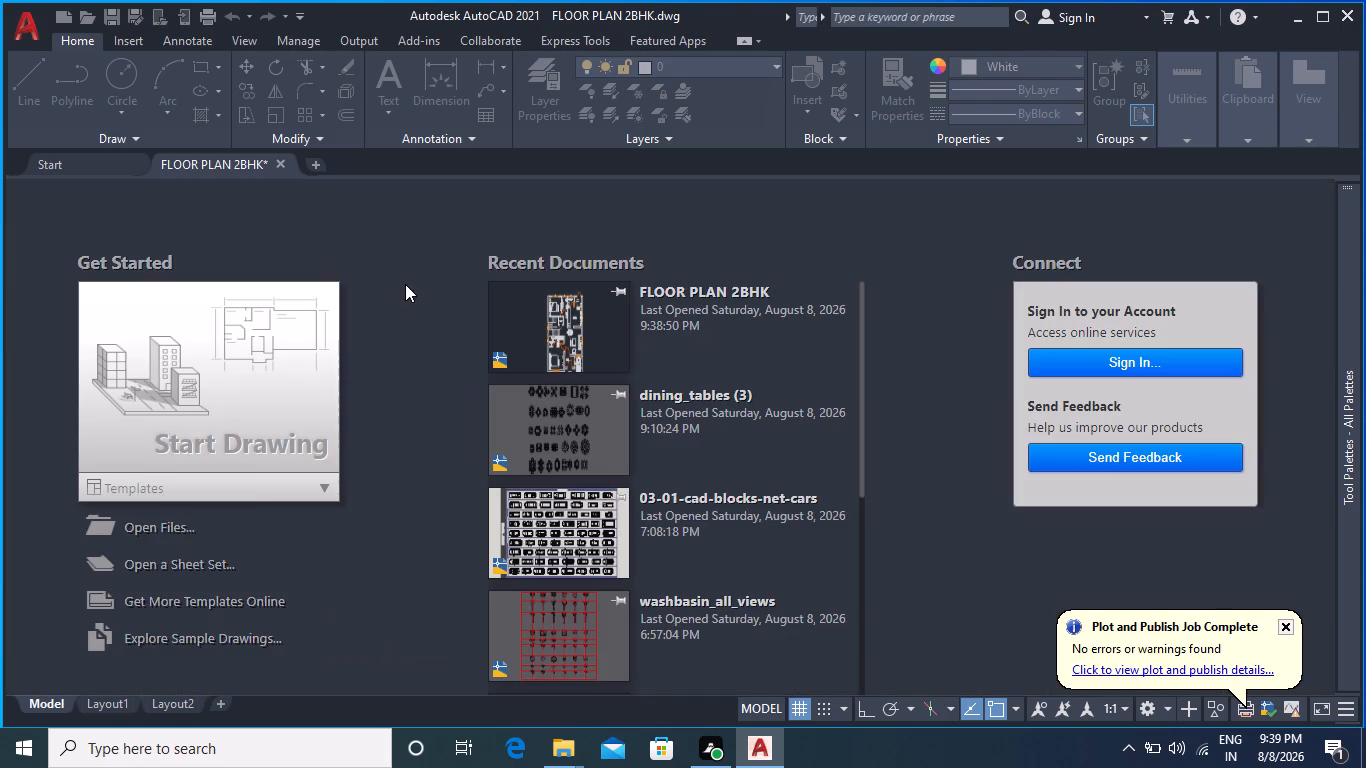
Open the FLOOR PLAN 2BHK drawing again from its folder inside auto CAD Exercises and check the plan around the kitchen.
click(153, 520)
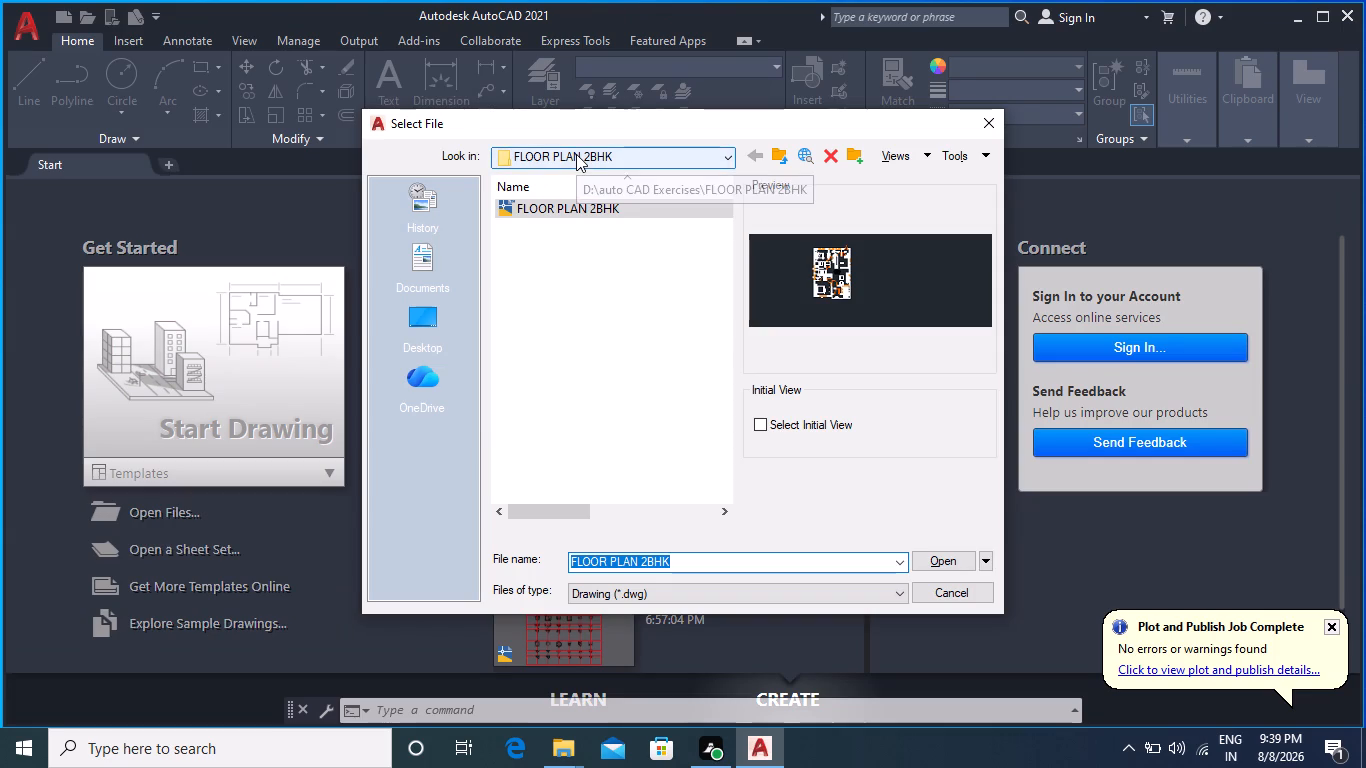
click(573, 157)
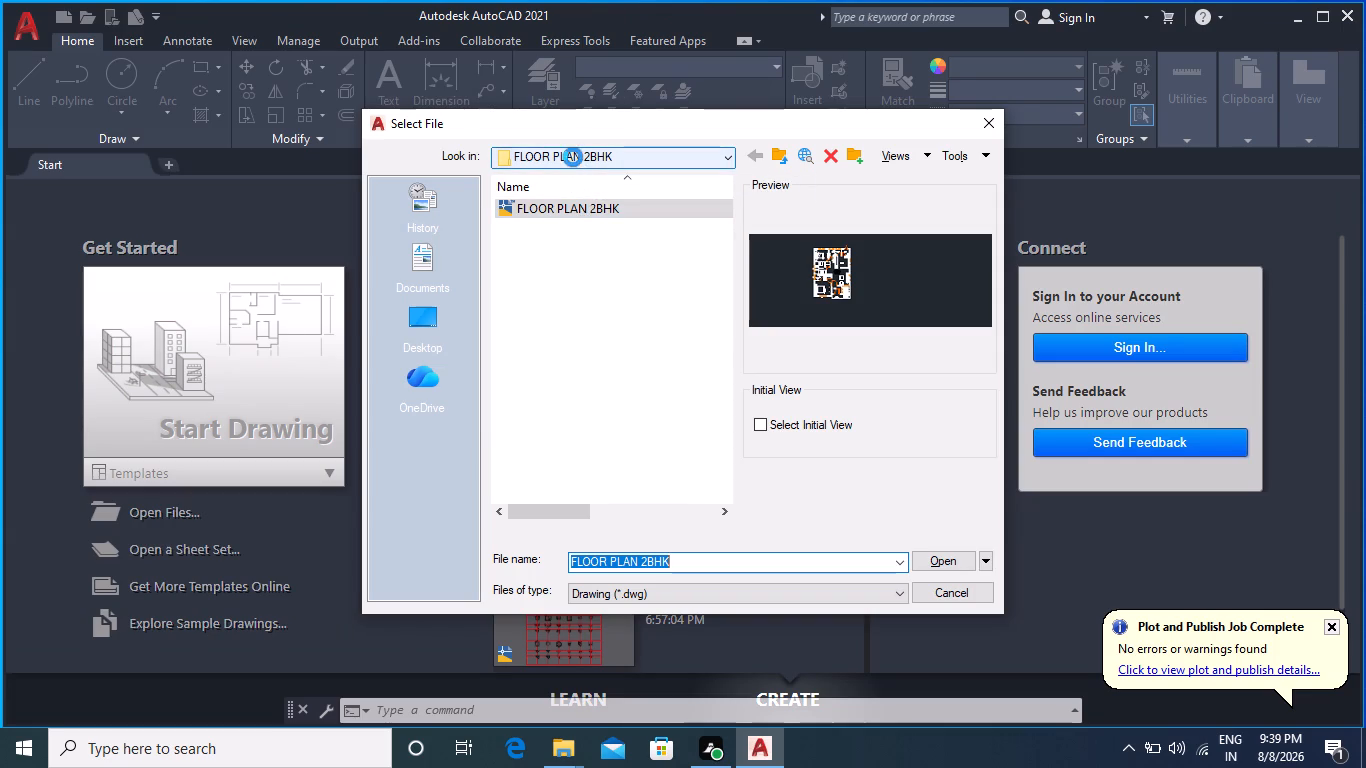
click(570, 226)
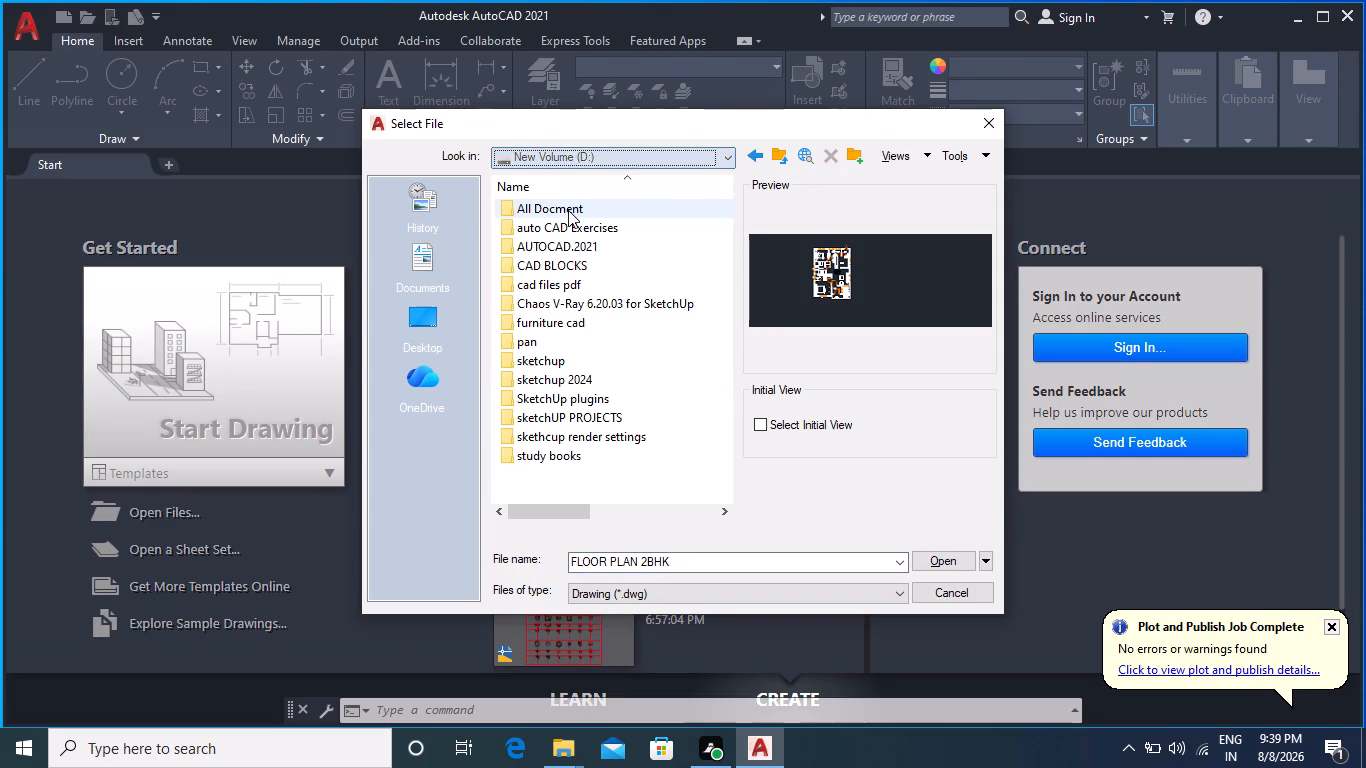
double_click(562, 224)
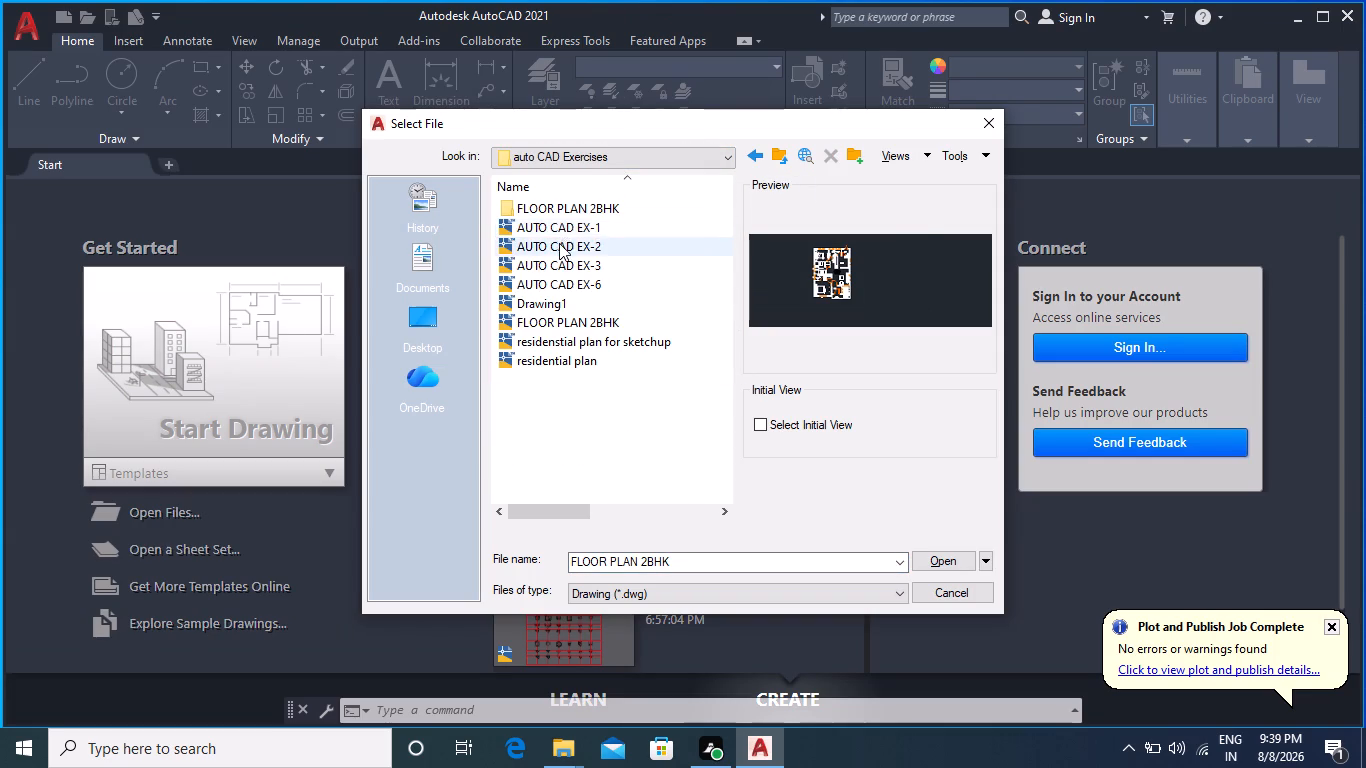
double_click(555, 207)
double_click(557, 207)
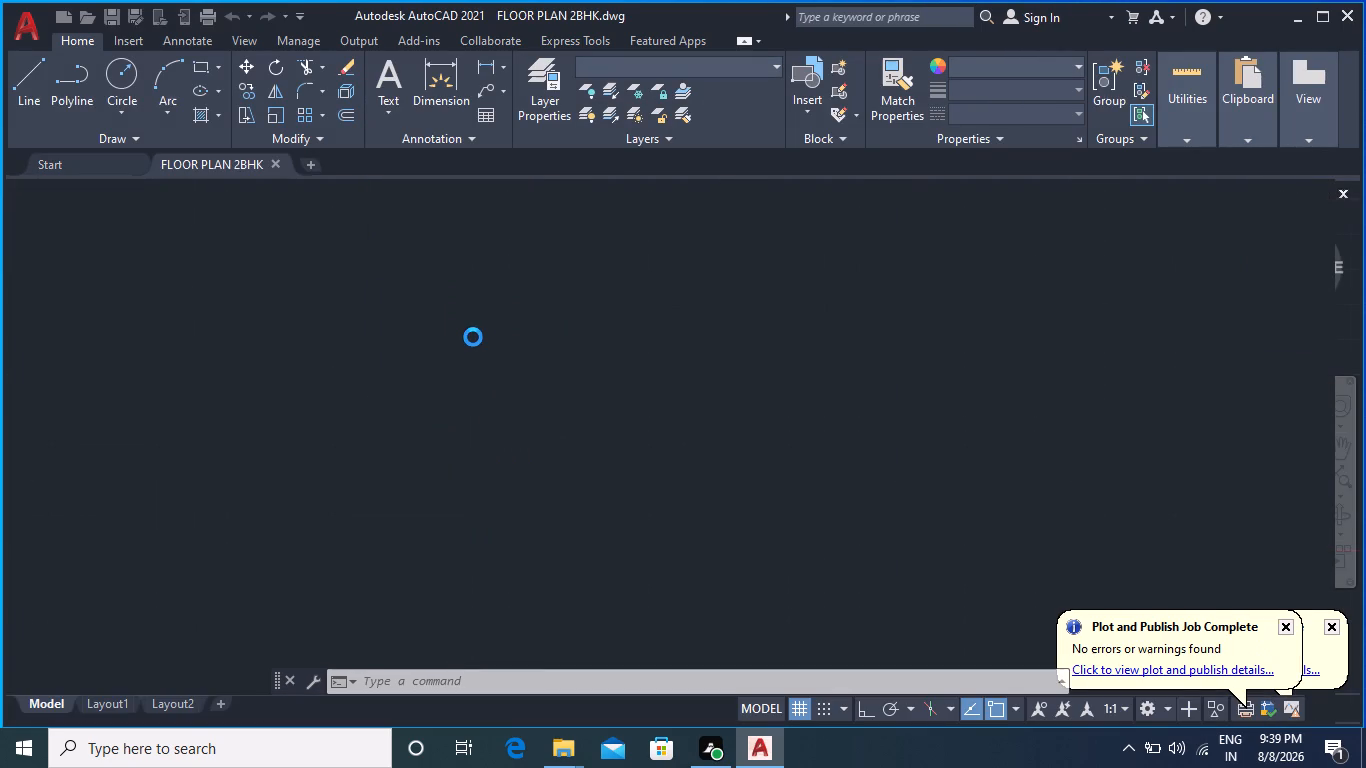
scroll(465, 333, up, 2)
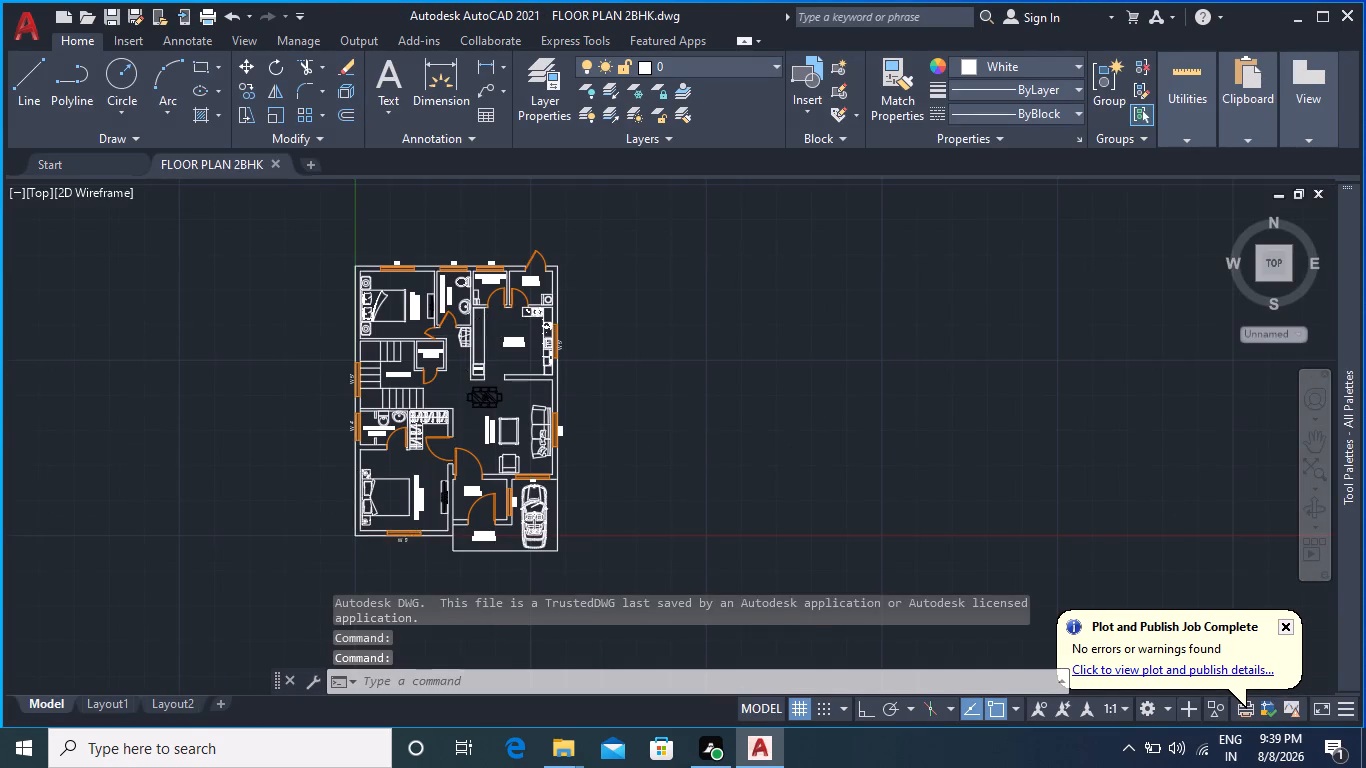
scroll(464, 329, up, 2)
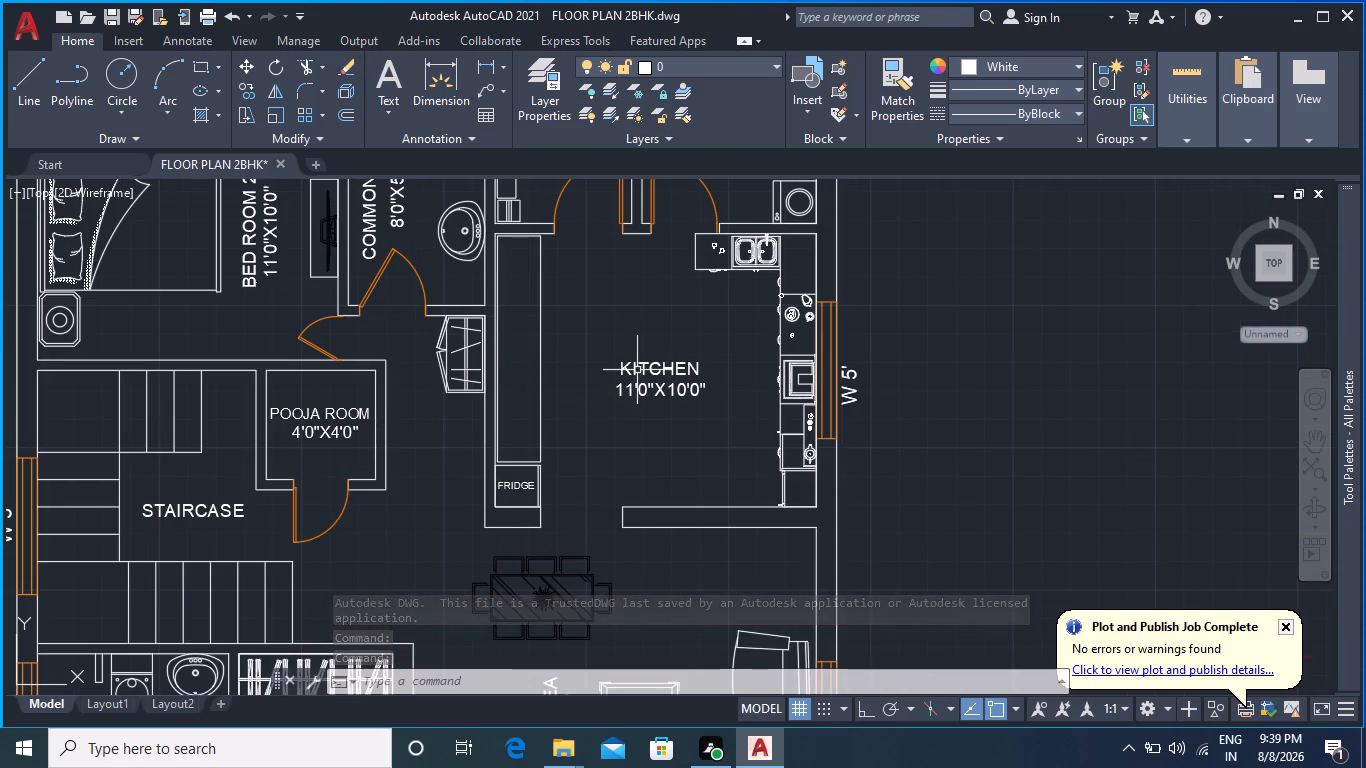
Switch to the Fuji window showing the FLOOR PLAN recording task.
click(713, 754)
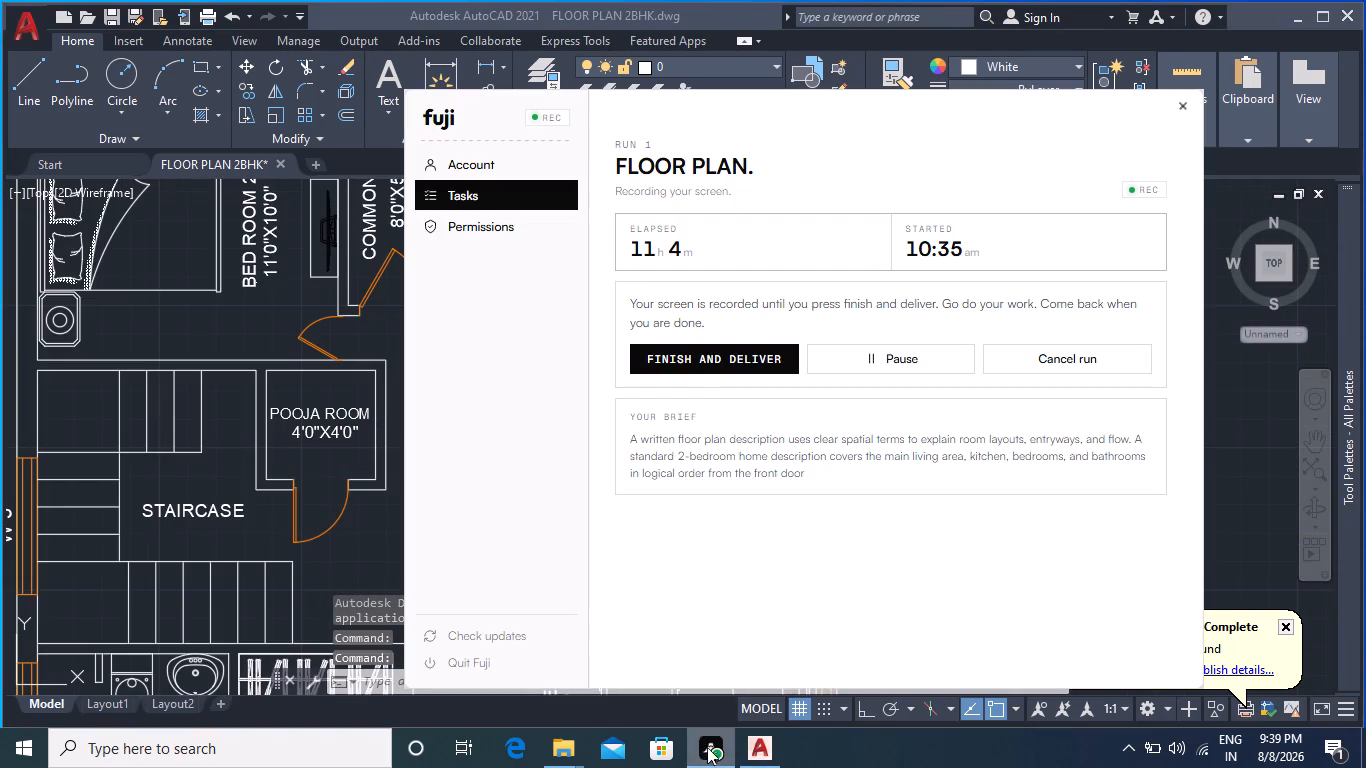